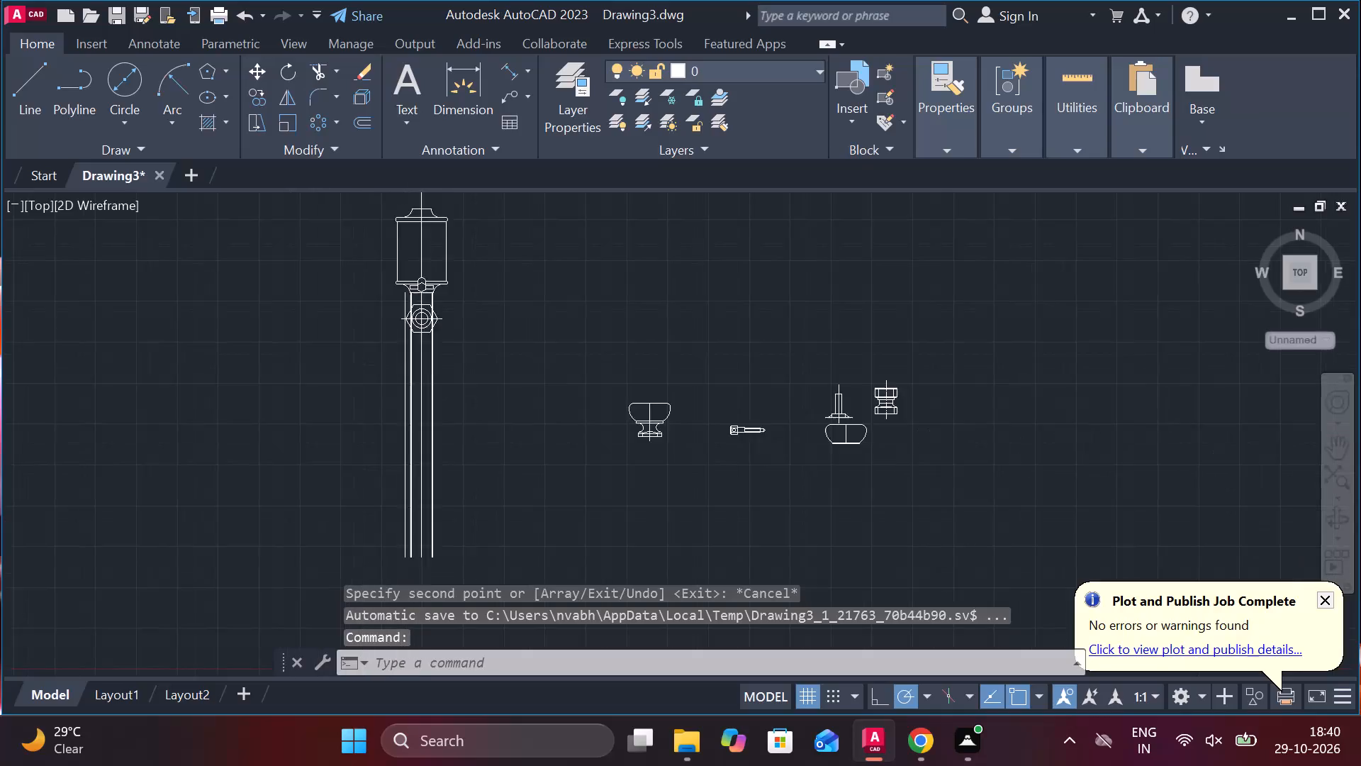
# Trim away the inner line of each closely spaced pair of vertical lines along the tall column's shaft.
pyautogui.scroll(4, 469, 404)
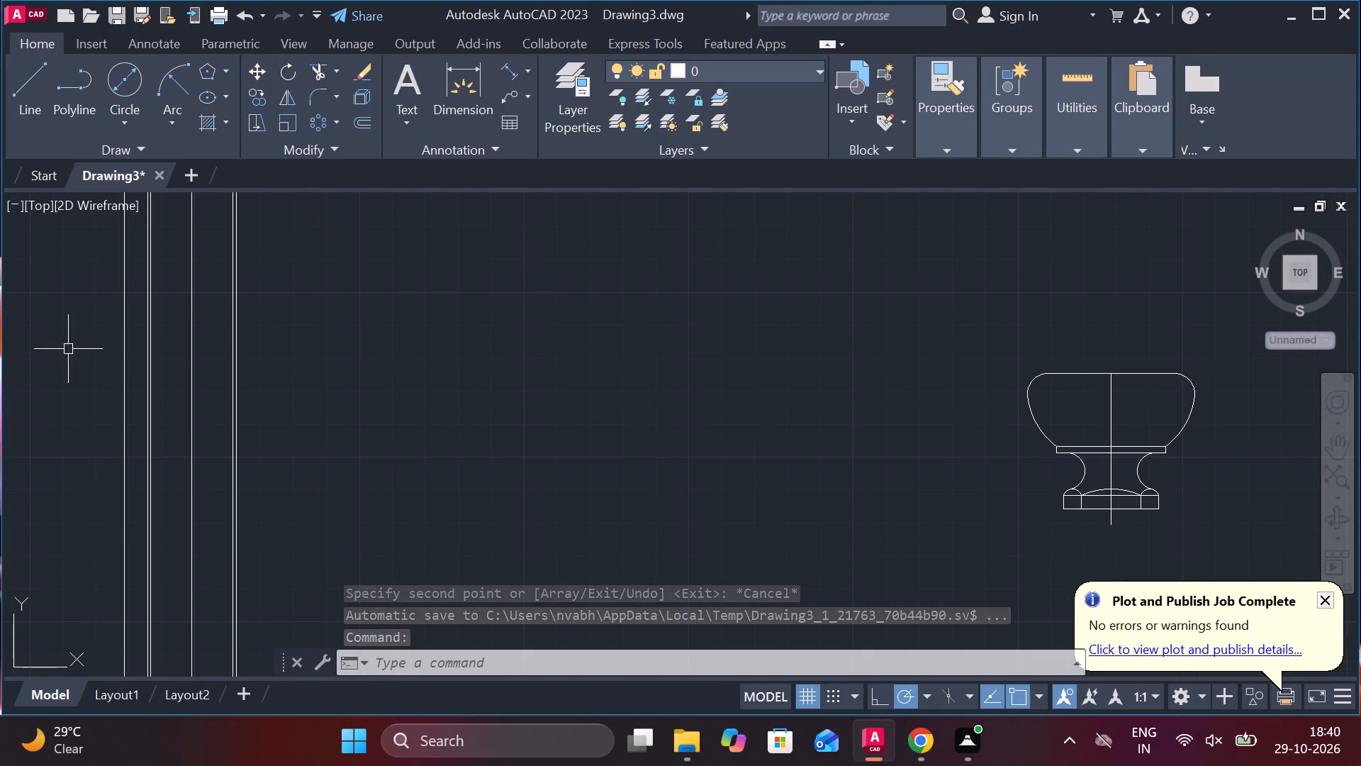
pyautogui.scroll(1, 146, 350)
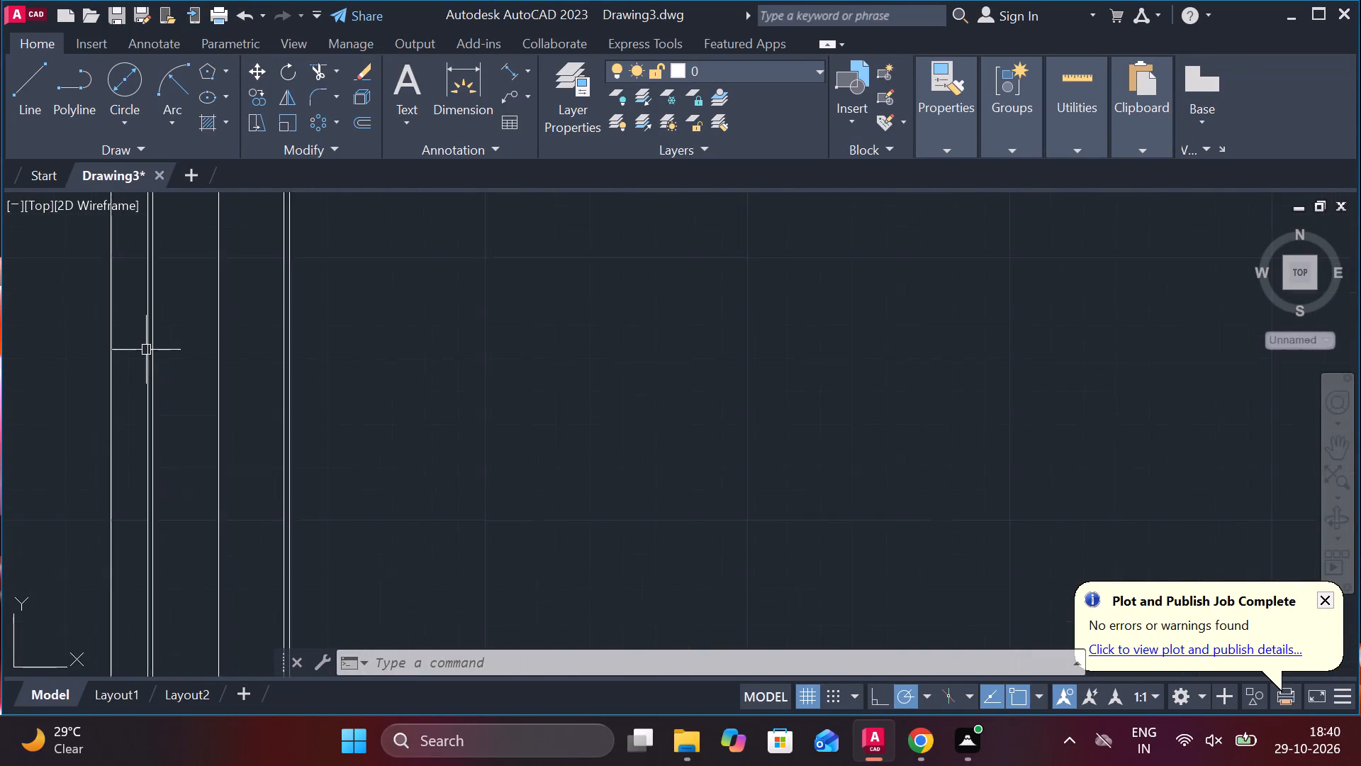
pyautogui.scroll(1, 146, 350)
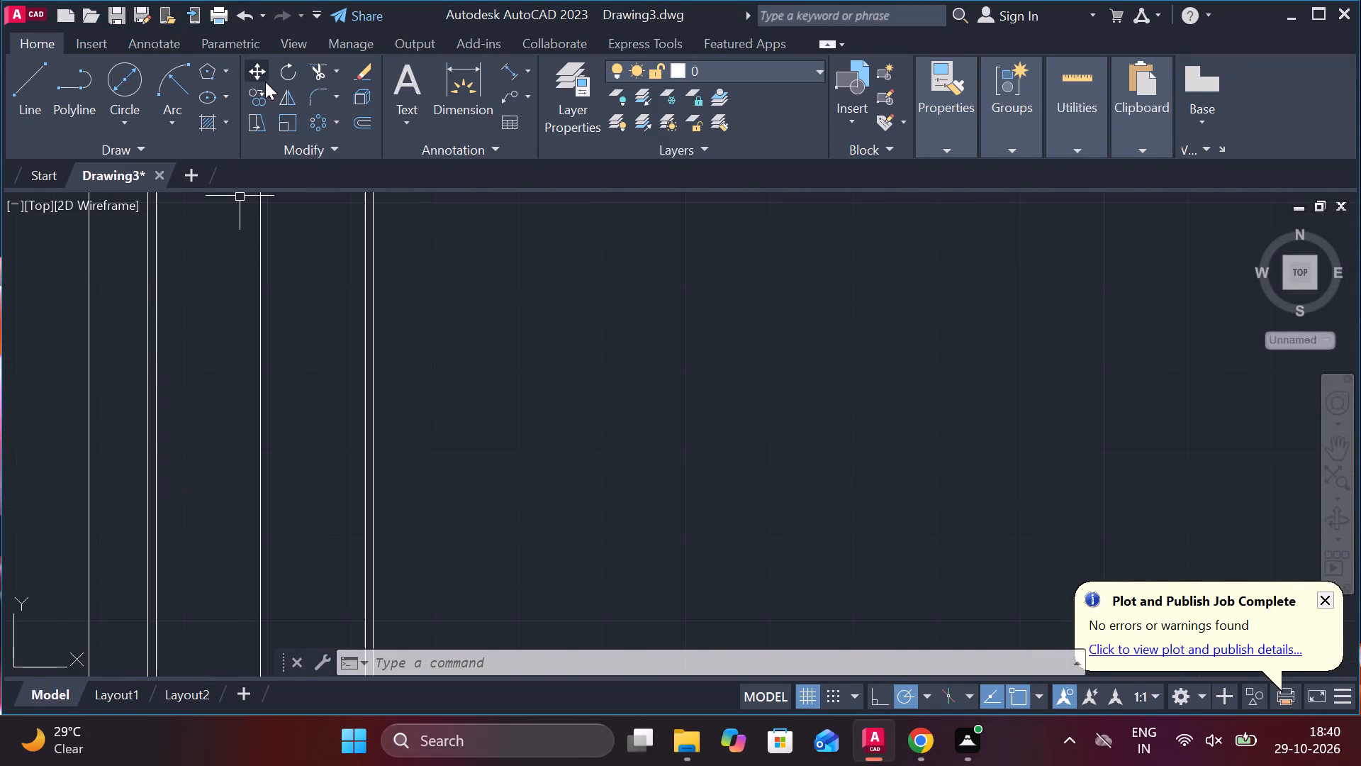
pyautogui.click(313, 71)
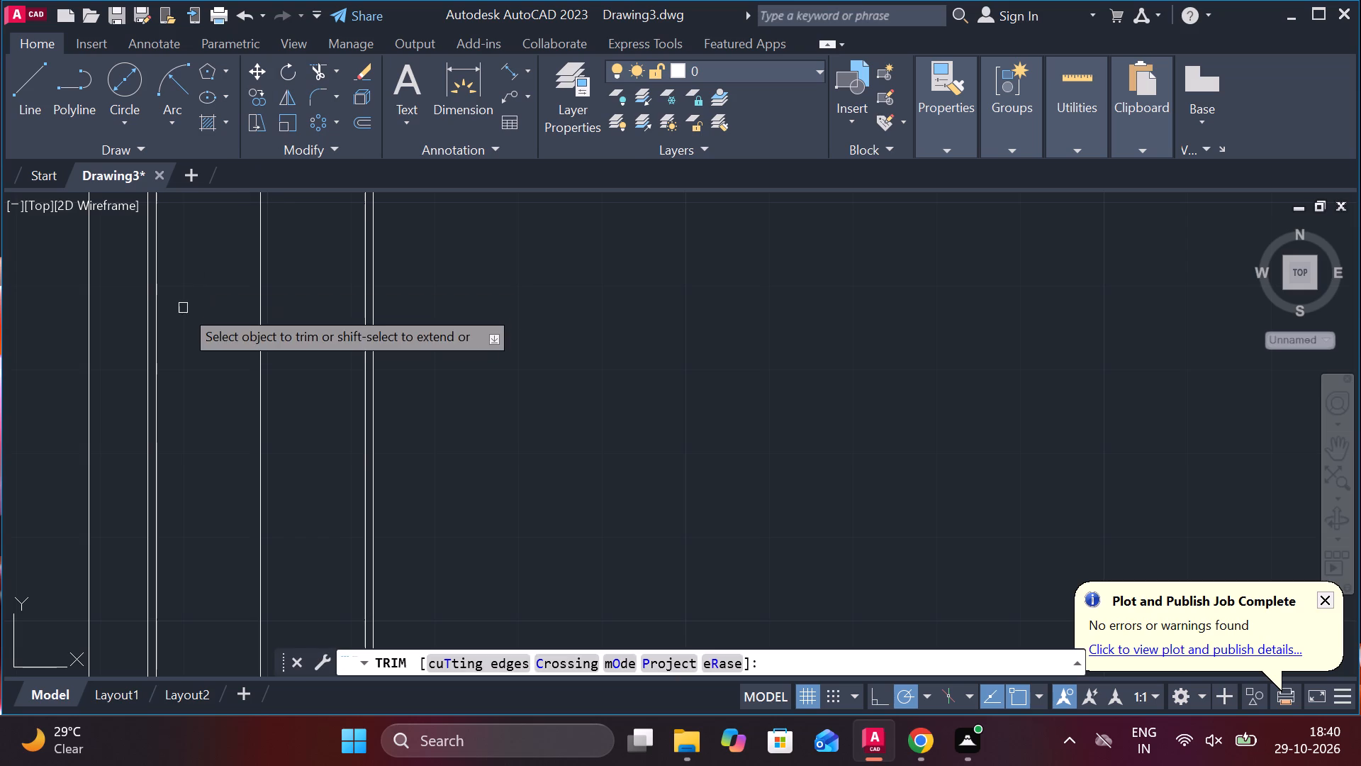
pyautogui.click(160, 338)
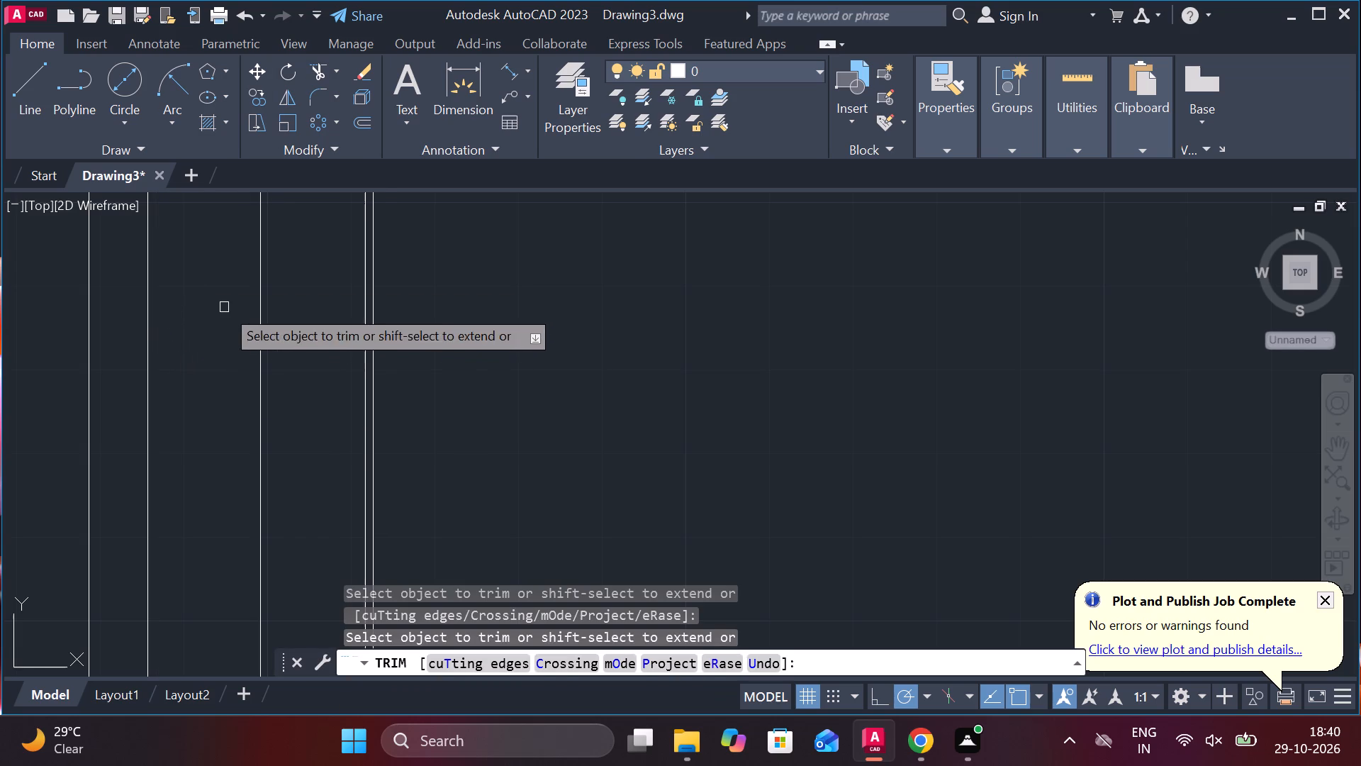
pyautogui.click(364, 301)
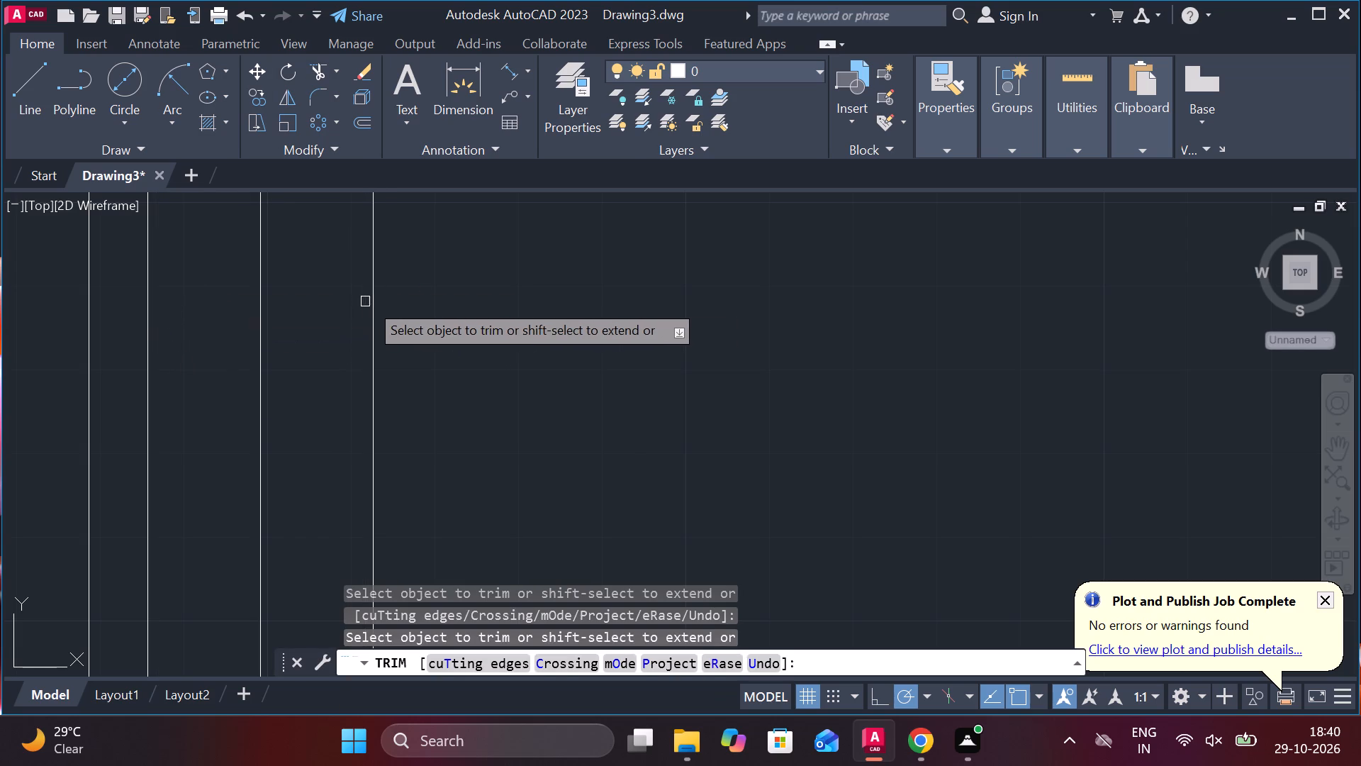
pyautogui.scroll(-4, 474, 301)
pyautogui.scroll(-1, 532, 241)
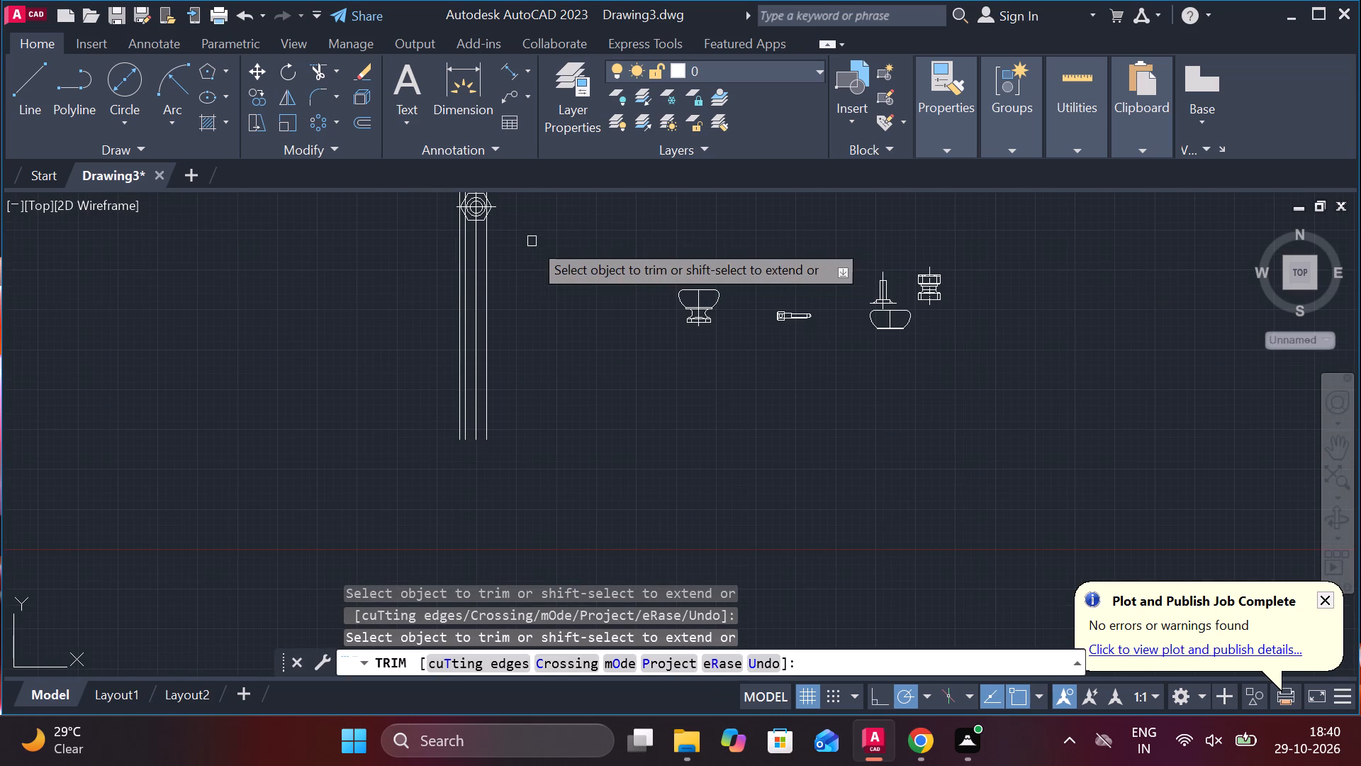
pyautogui.scroll(2, 525, 199)
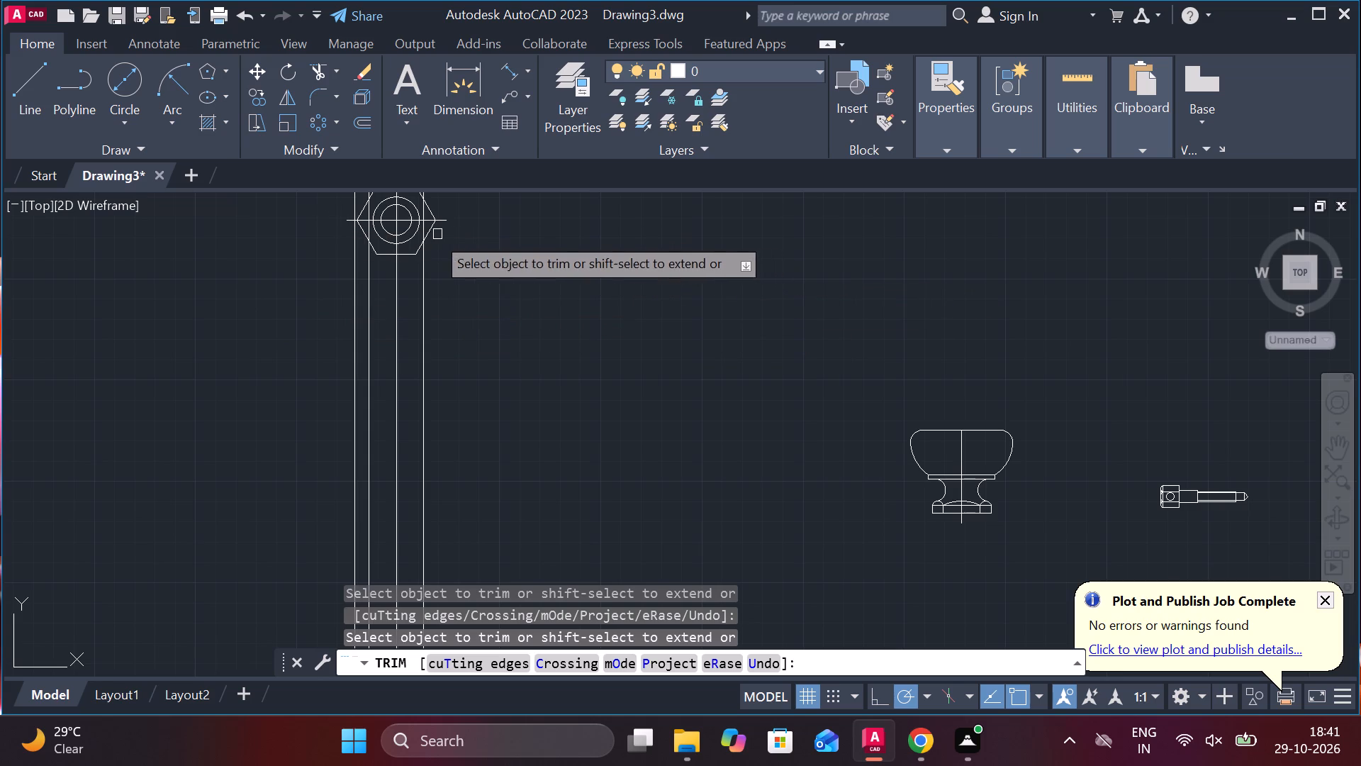
pyautogui.press('Escape')
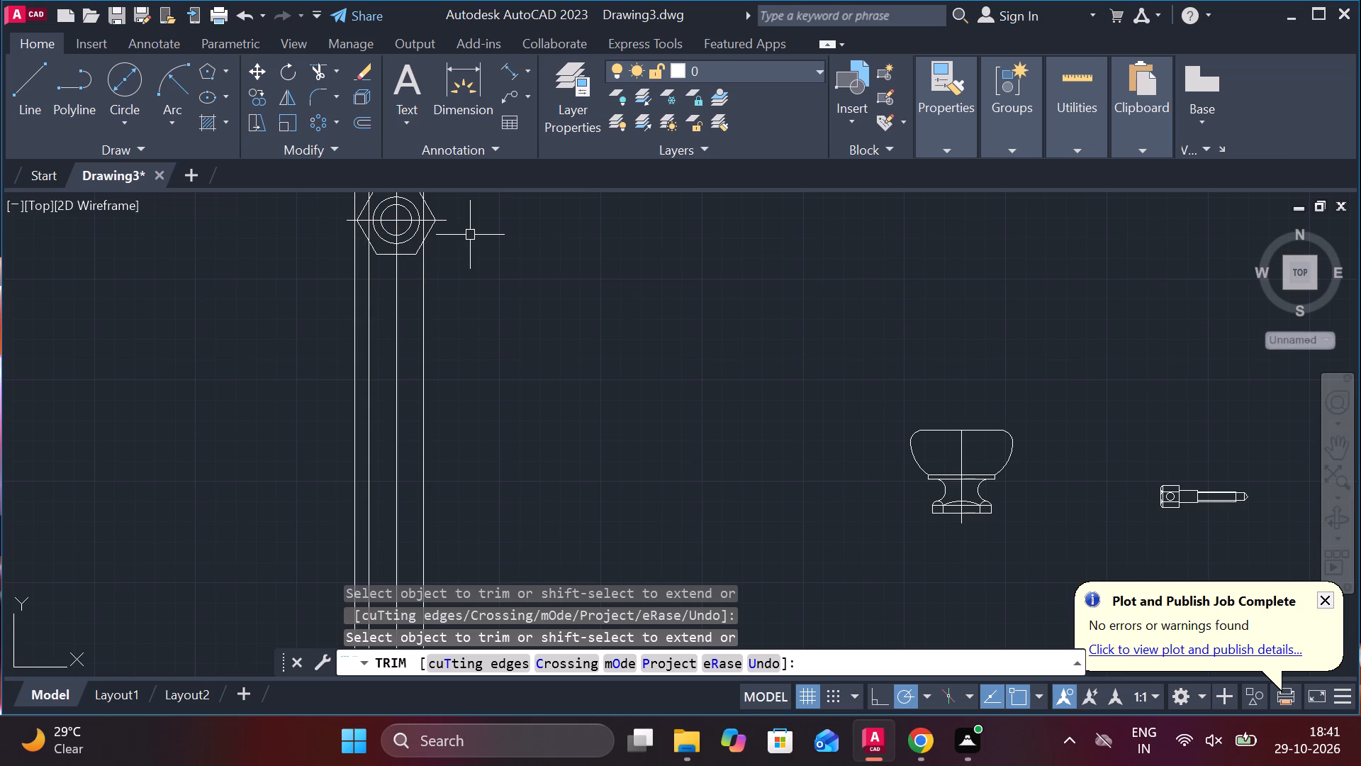
# Display the available arc construction methods for drawing an arc.
pyautogui.click(186, 124)
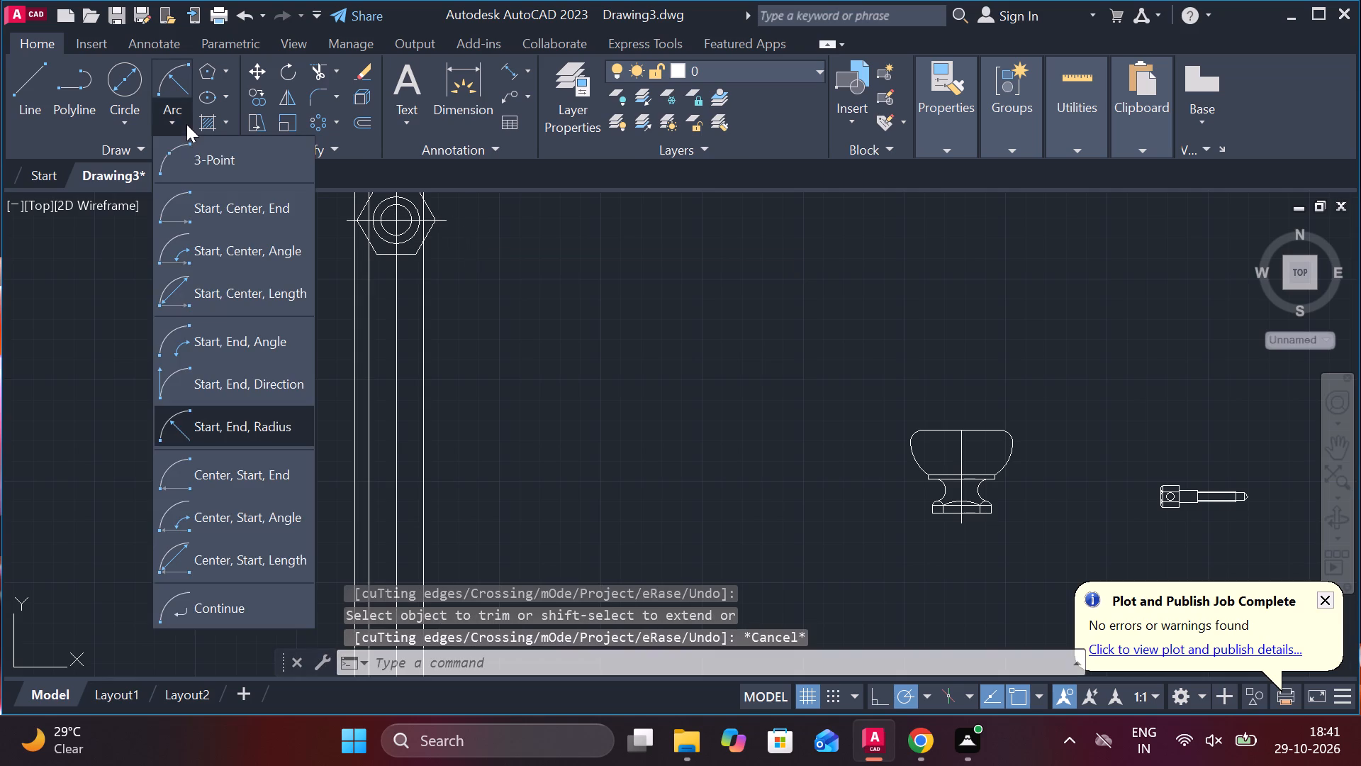
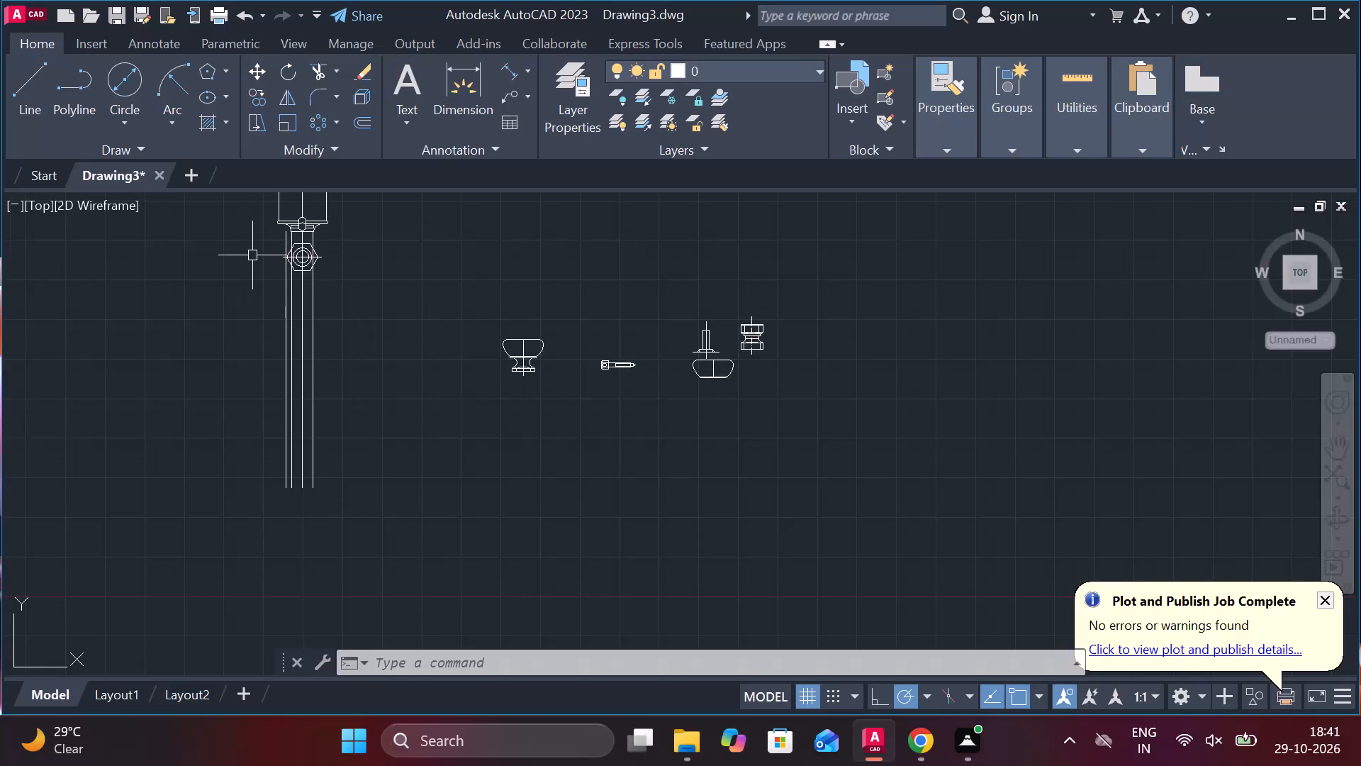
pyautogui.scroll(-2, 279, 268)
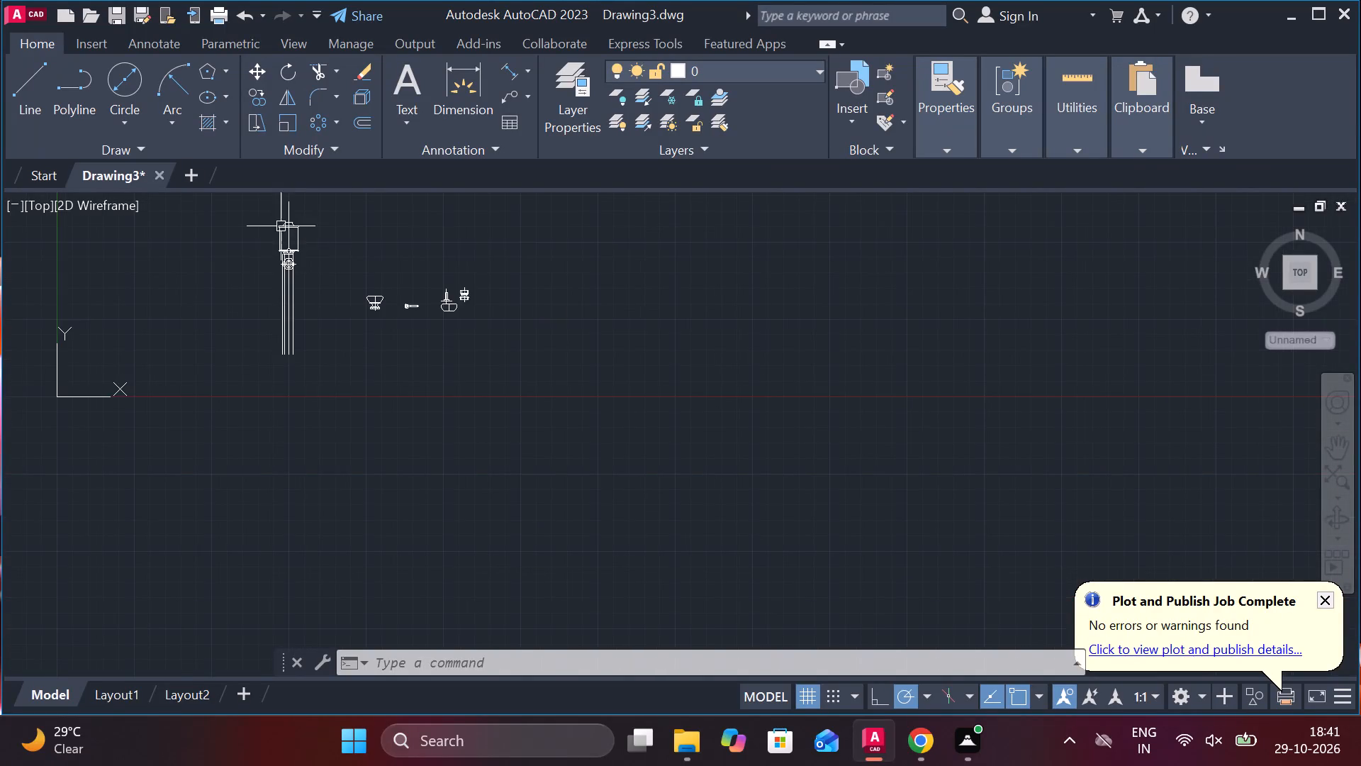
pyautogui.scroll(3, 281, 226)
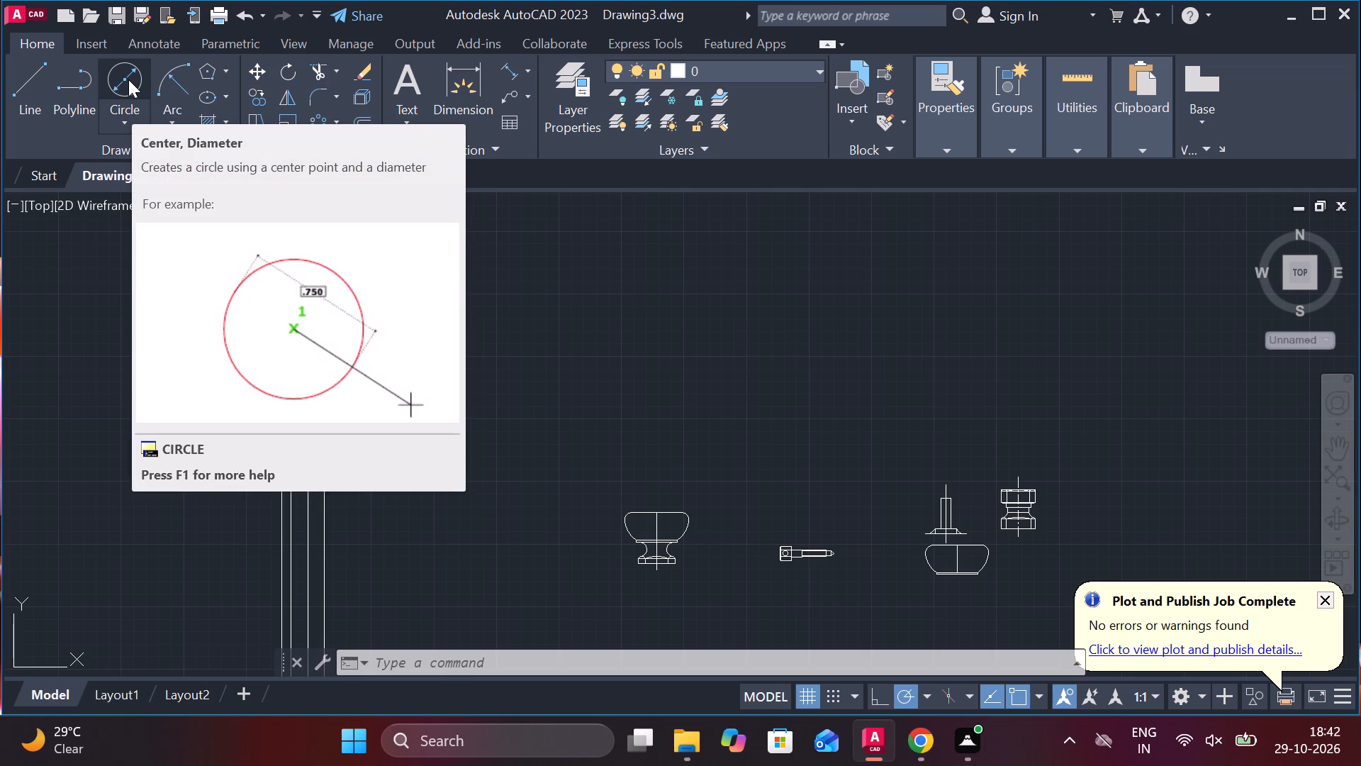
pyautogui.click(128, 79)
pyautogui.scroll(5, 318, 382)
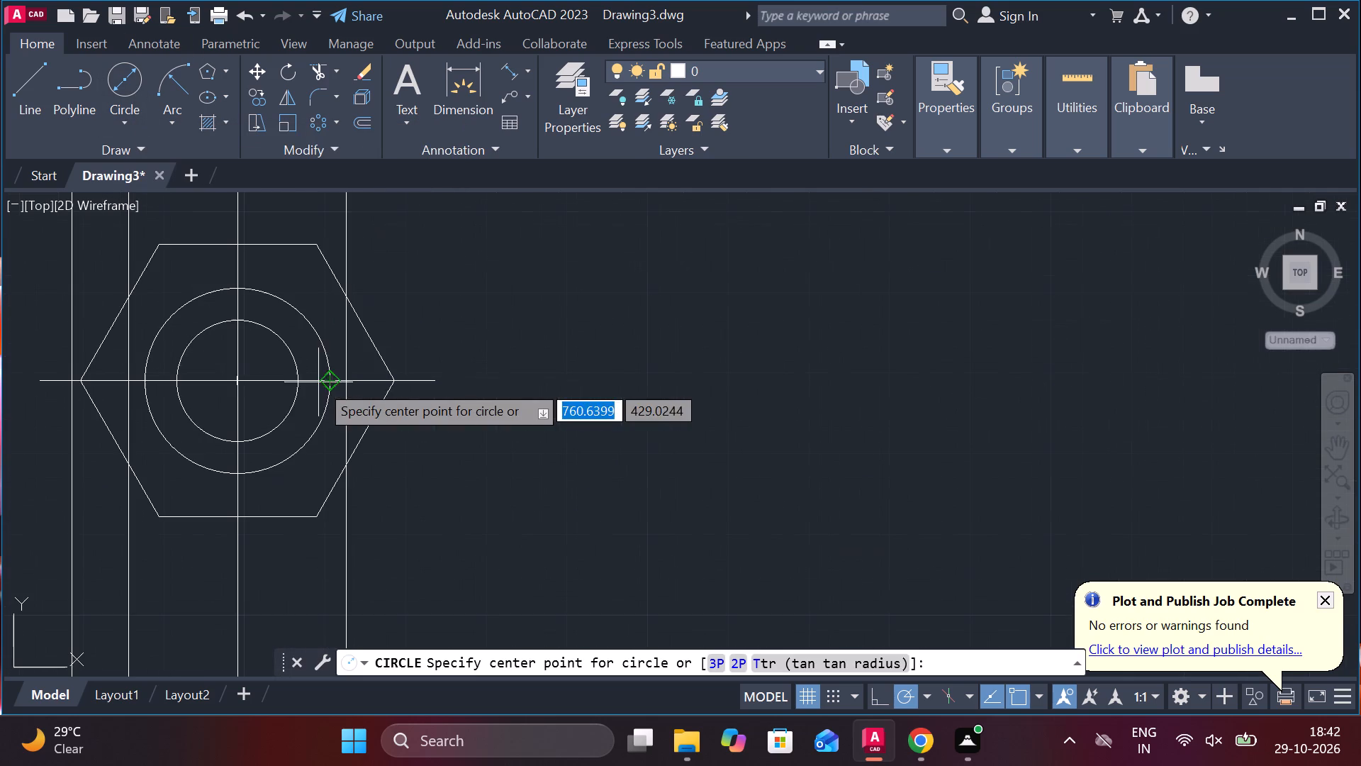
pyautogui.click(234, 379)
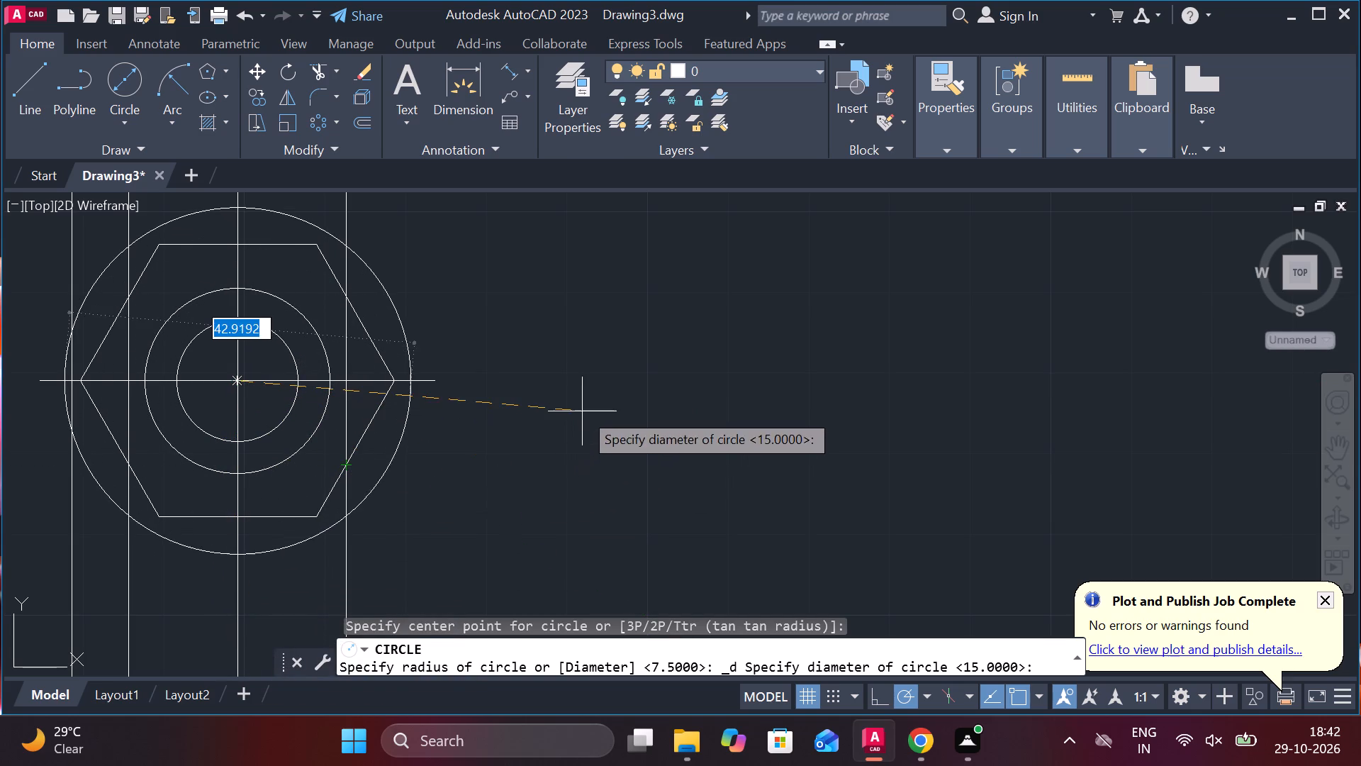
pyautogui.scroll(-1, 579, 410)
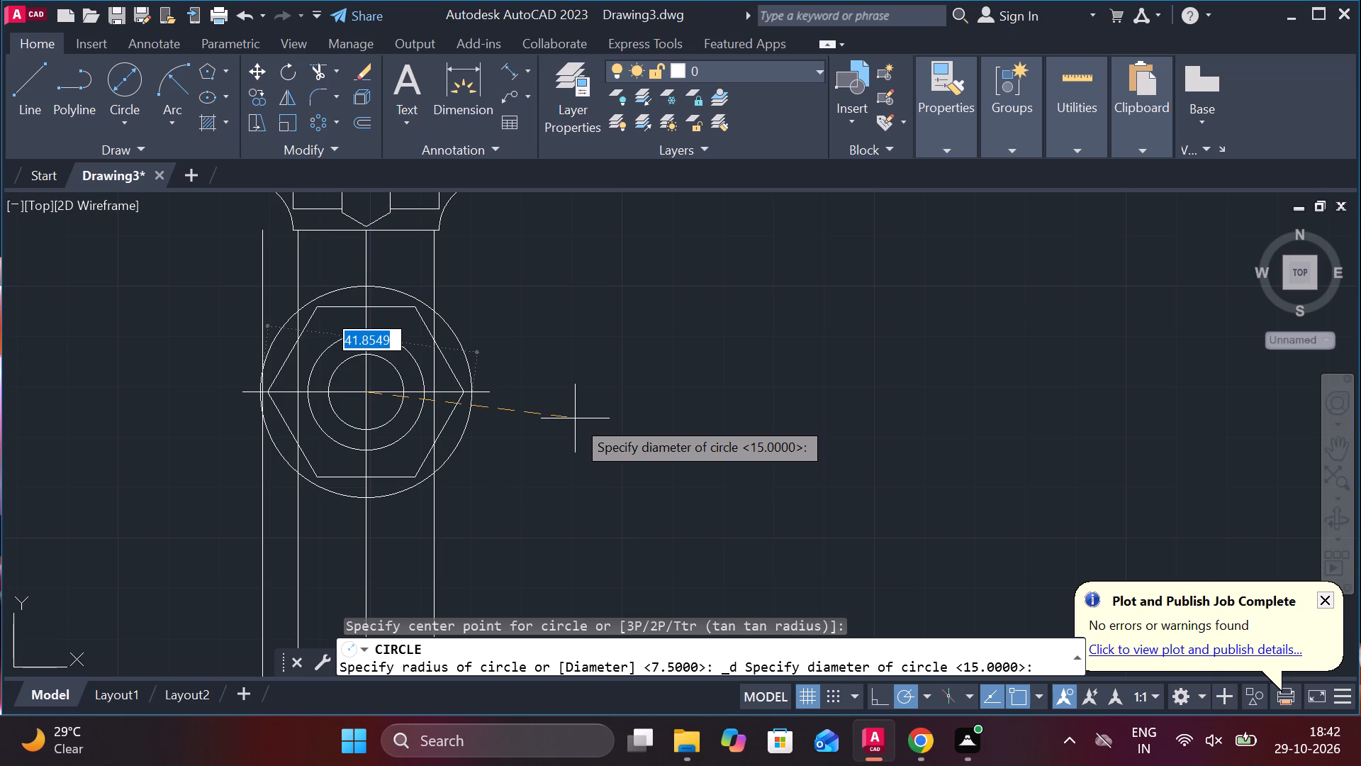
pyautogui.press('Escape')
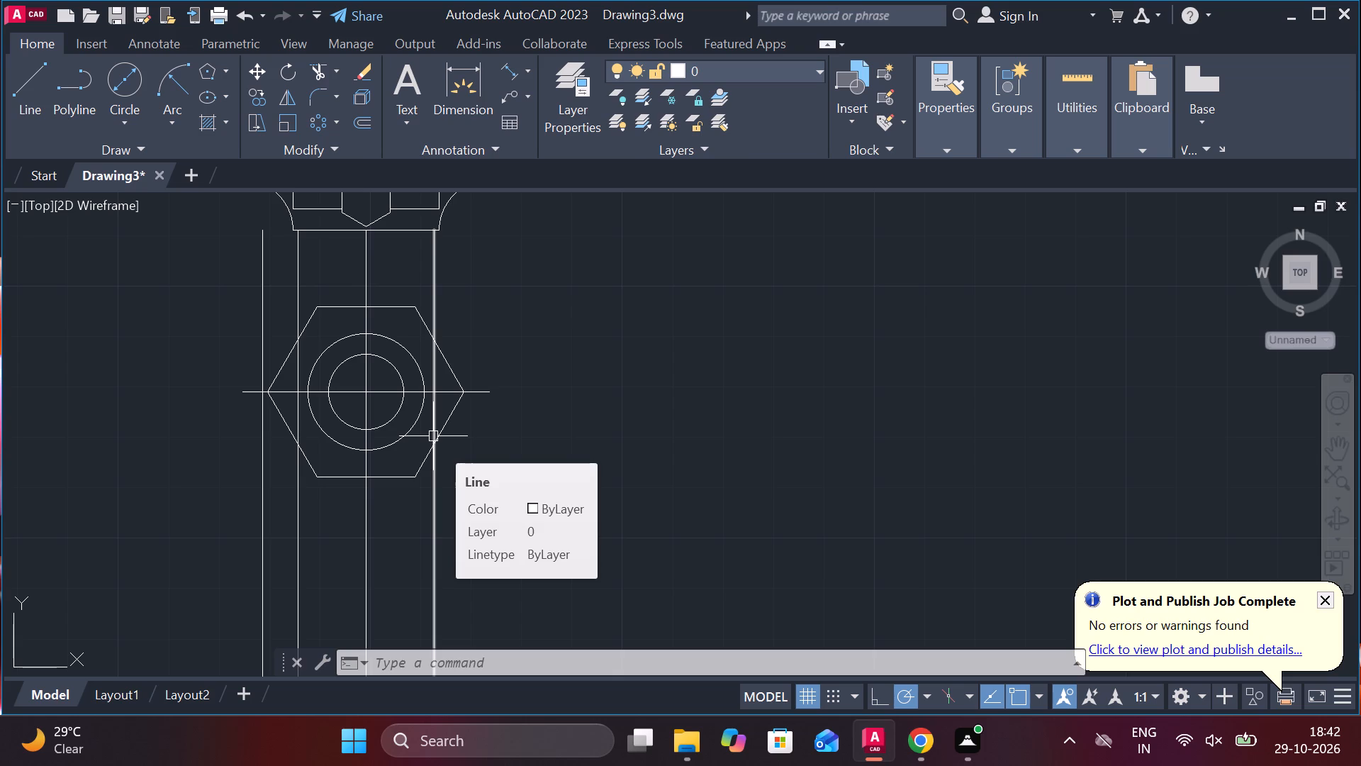
# Copy the hexagon's horizontal centre line 36.5 units straight down the shaft, using its midpoint as the base point.
pyautogui.scroll(-3, 330, 511)
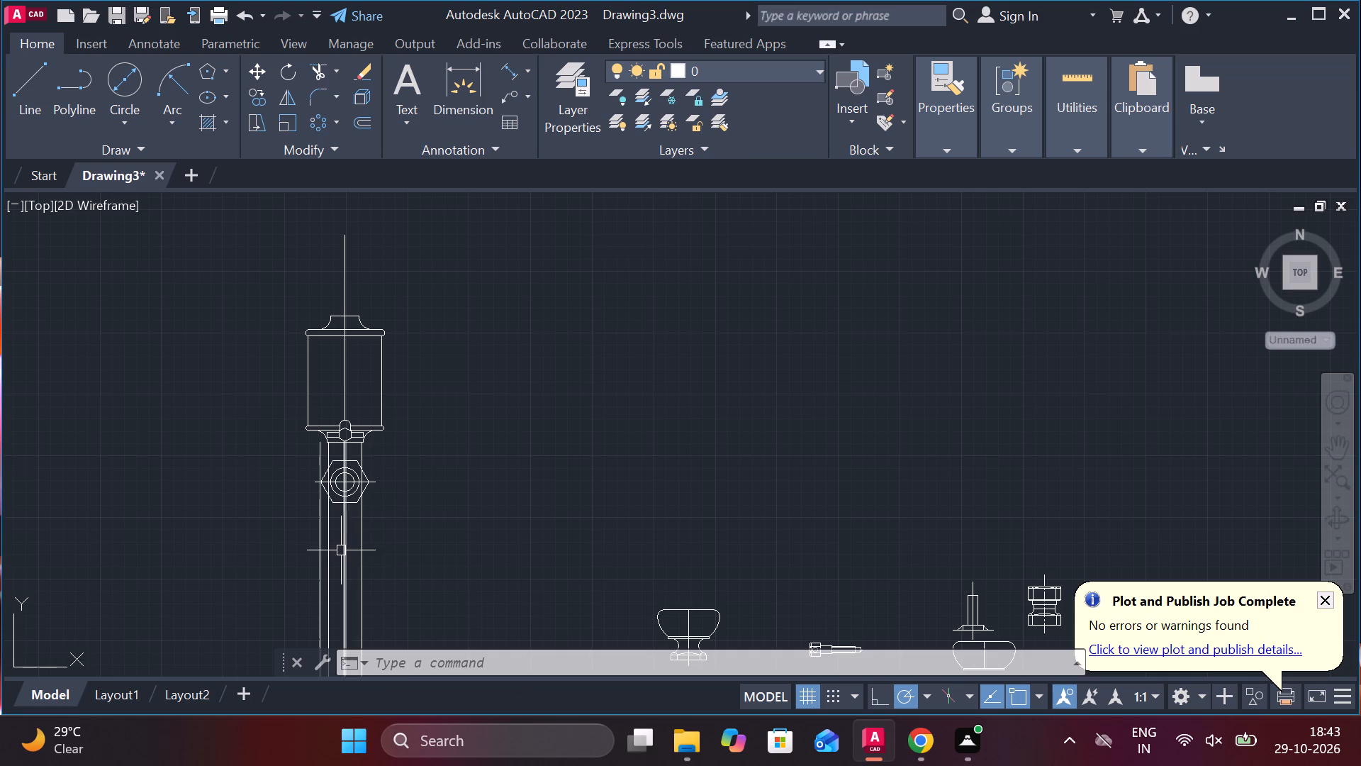
pyautogui.scroll(2, 355, 482)
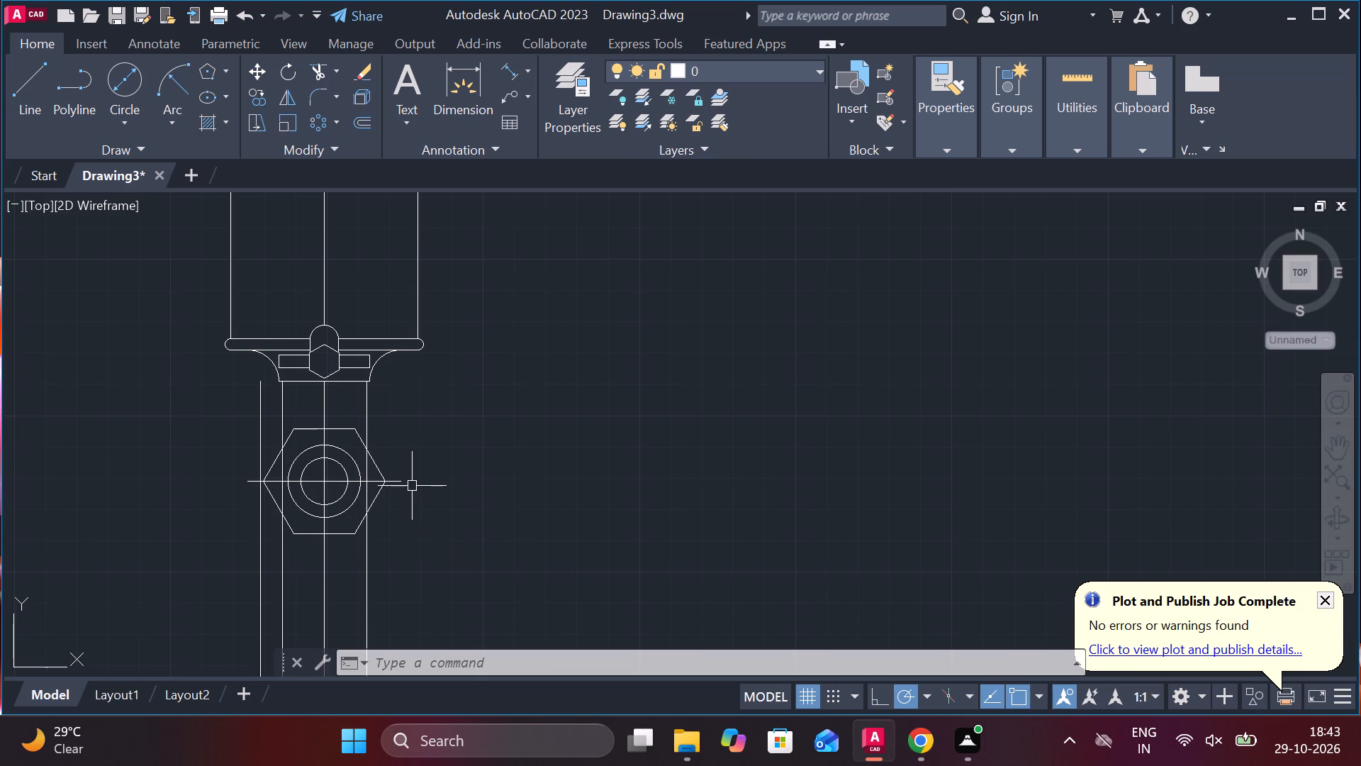
pyautogui.click(391, 480)
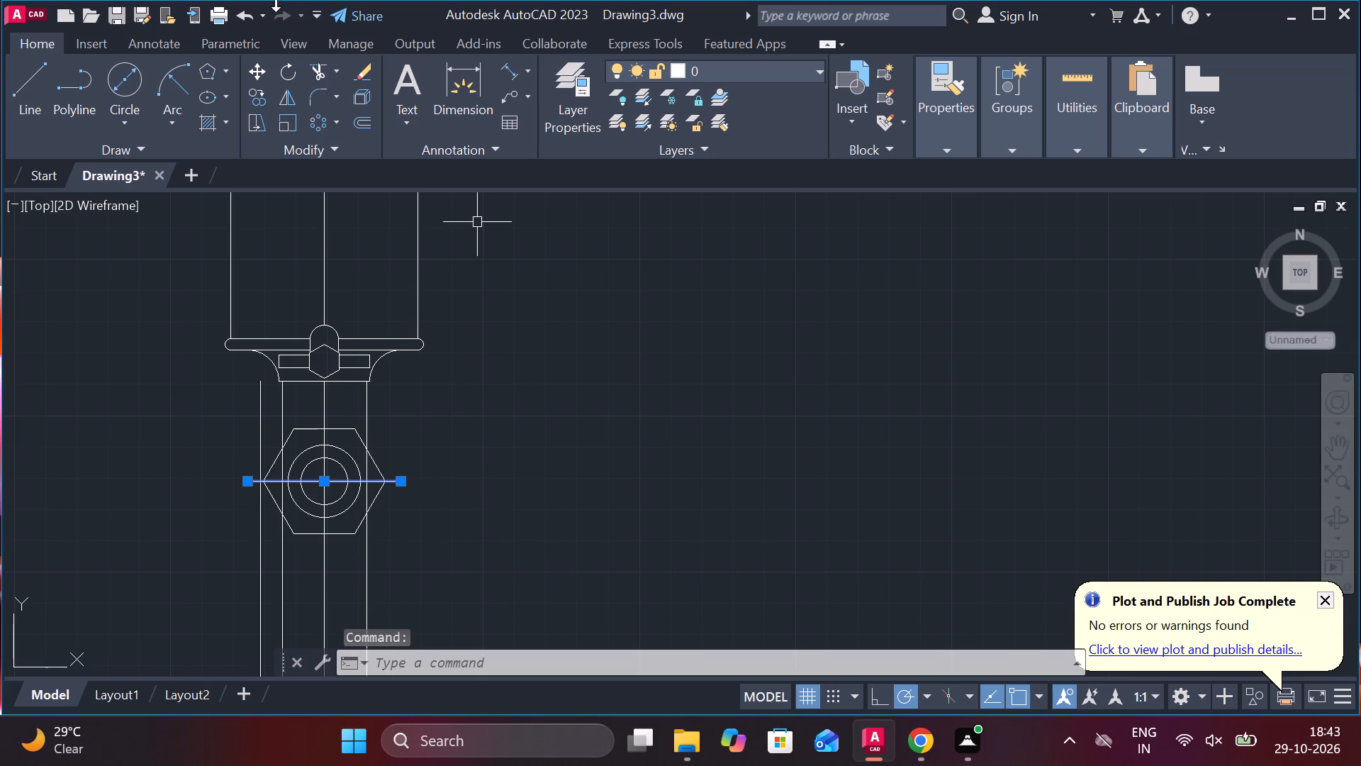
pyautogui.click(263, 96)
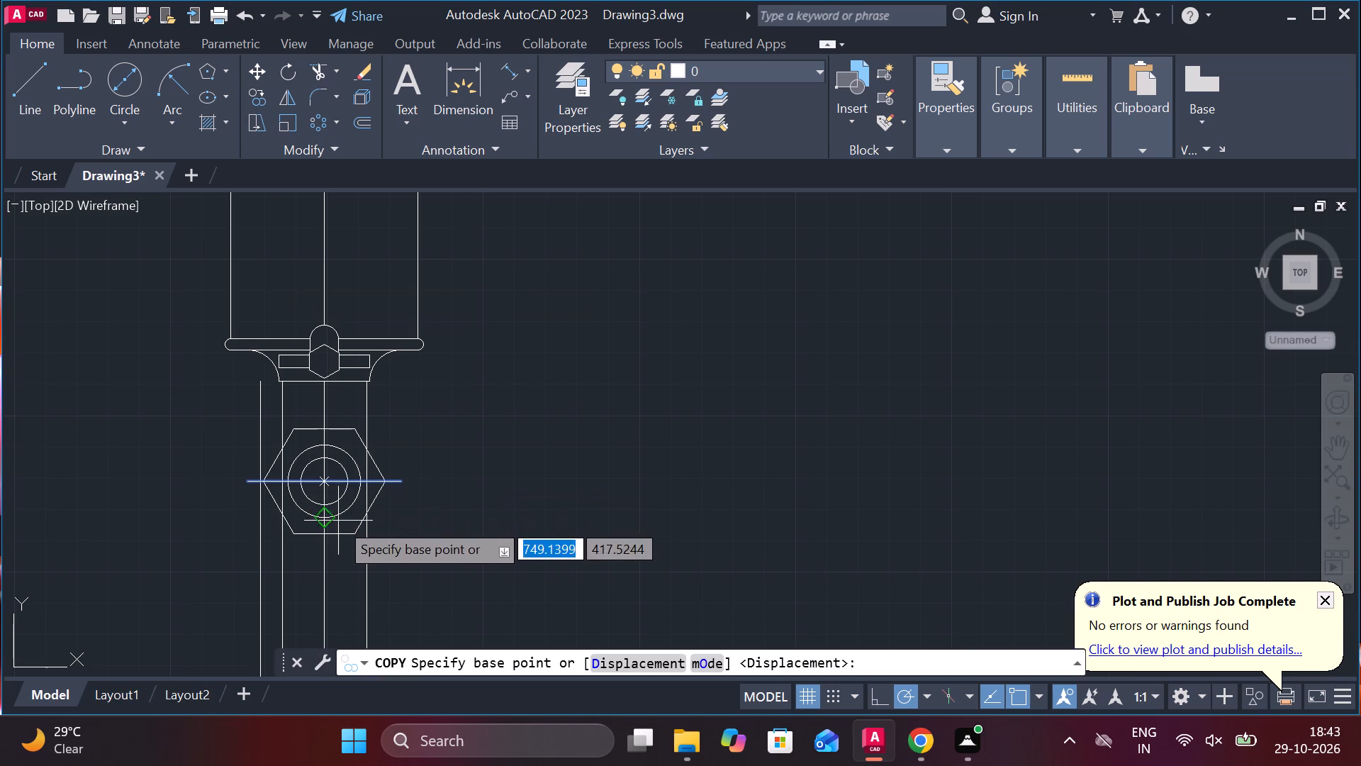
pyautogui.click(325, 477)
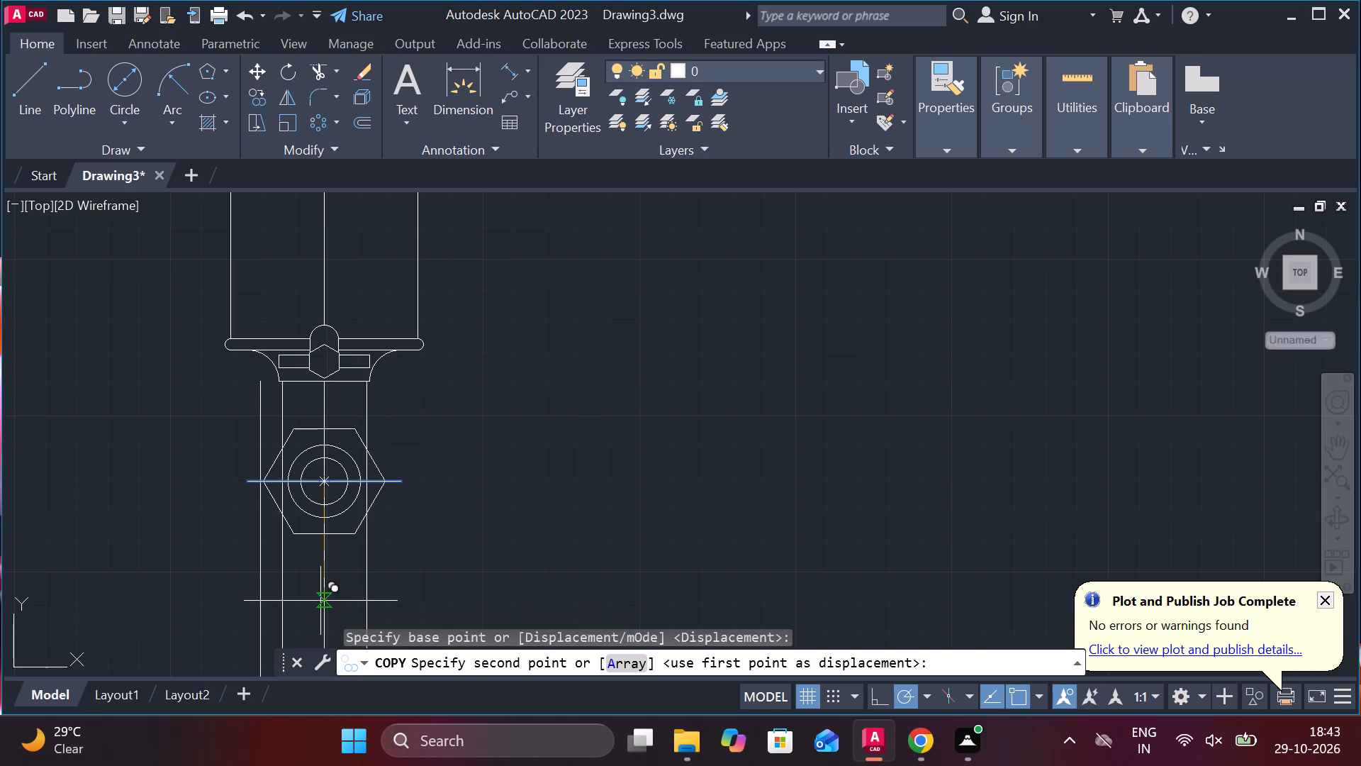
pyautogui.press('3')
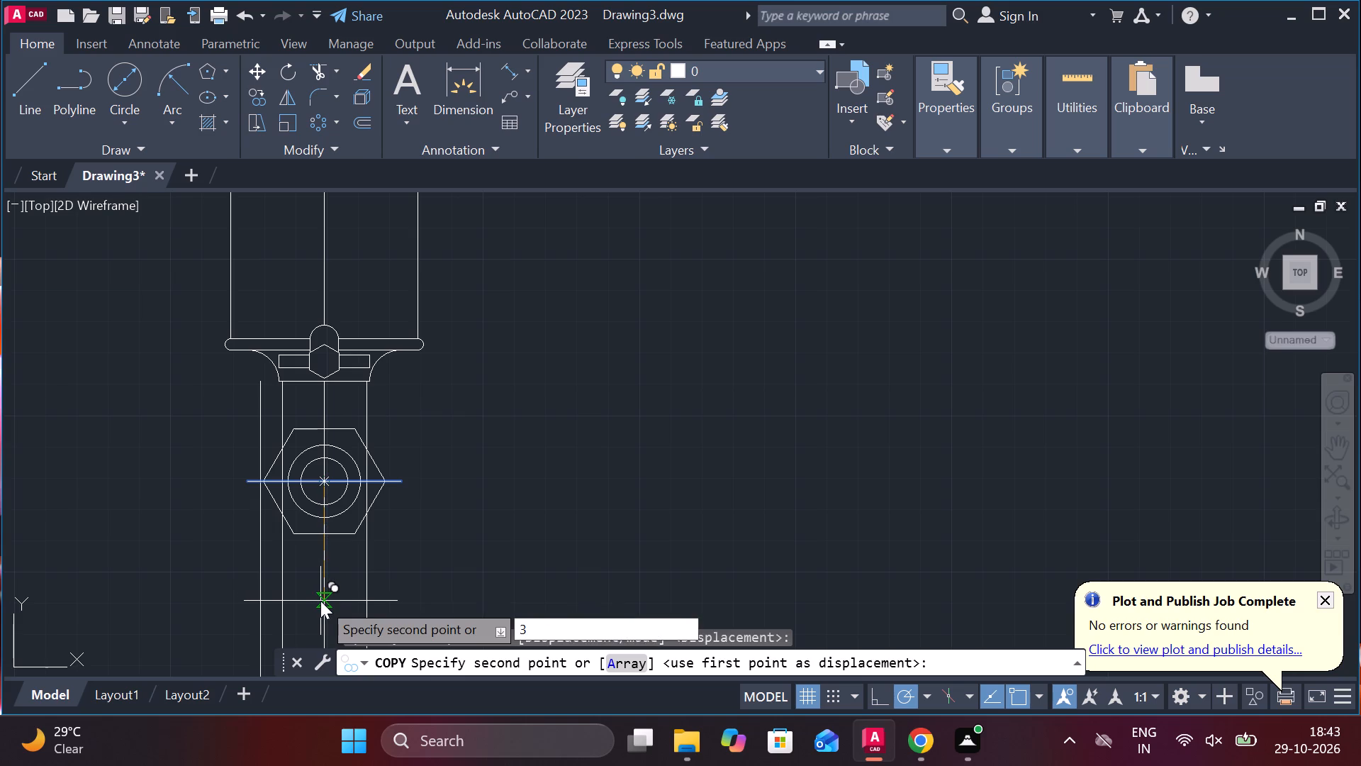
pyautogui.press('6')
pyautogui.write('.5')
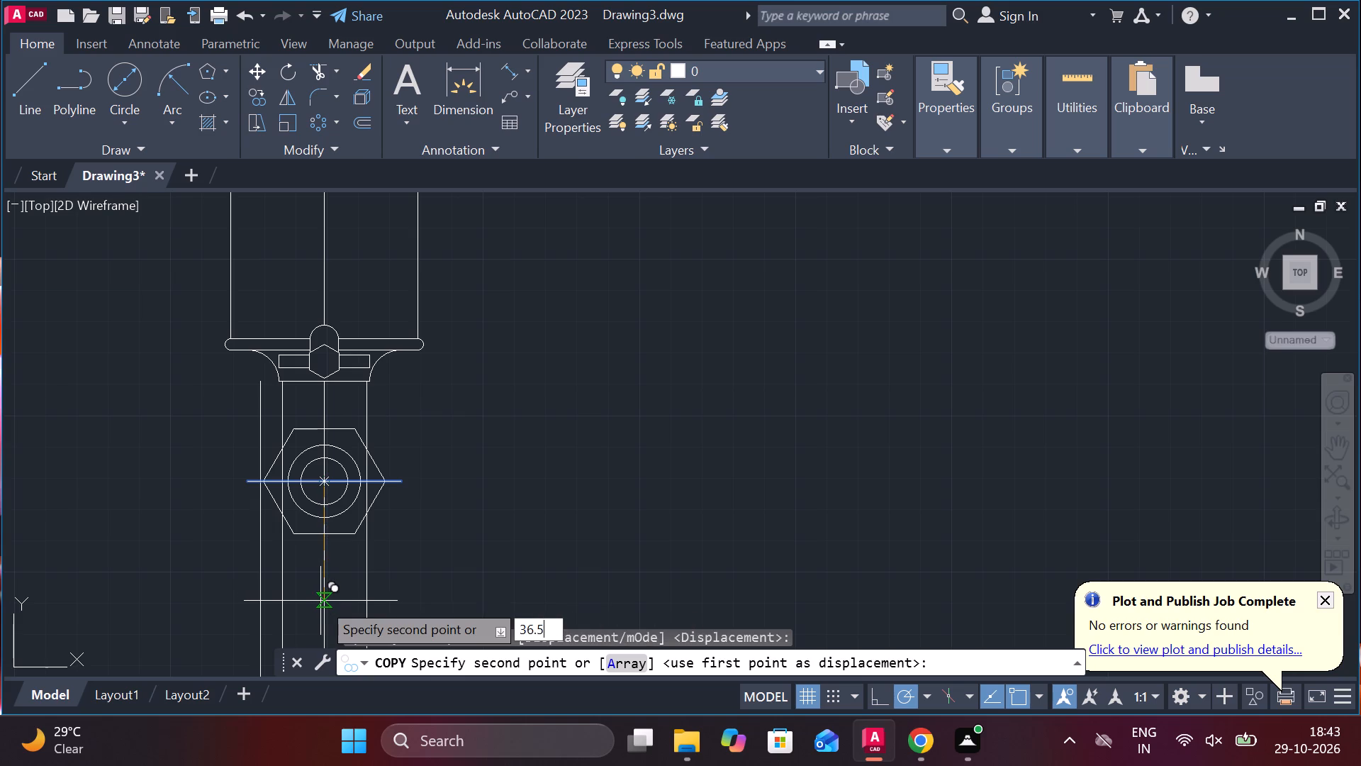
pyautogui.press('Return')
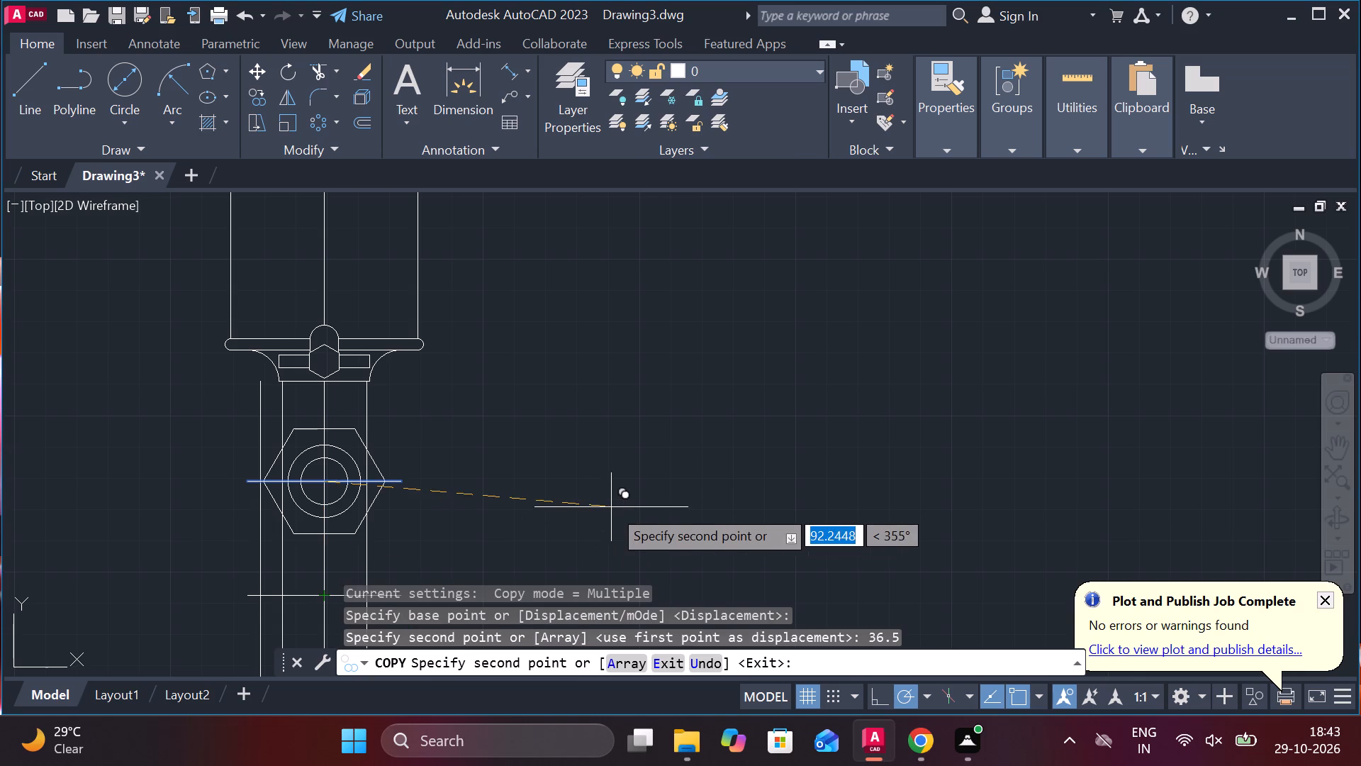
pyautogui.press('Escape')
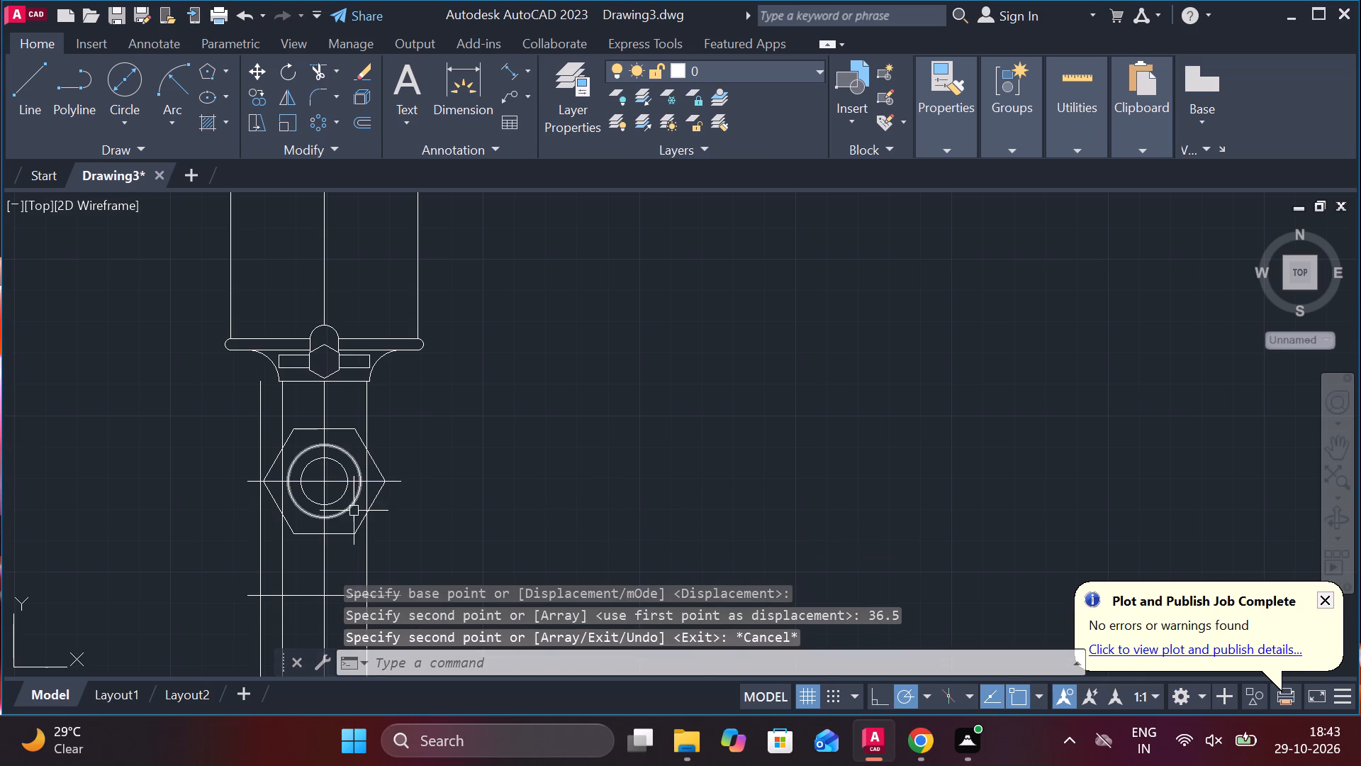
# Copy the new horizontal line below the hexagon 11 units straight down from its midpoint.
pyautogui.scroll(-3, 357, 511)
pyautogui.scroll(3, 336, 606)
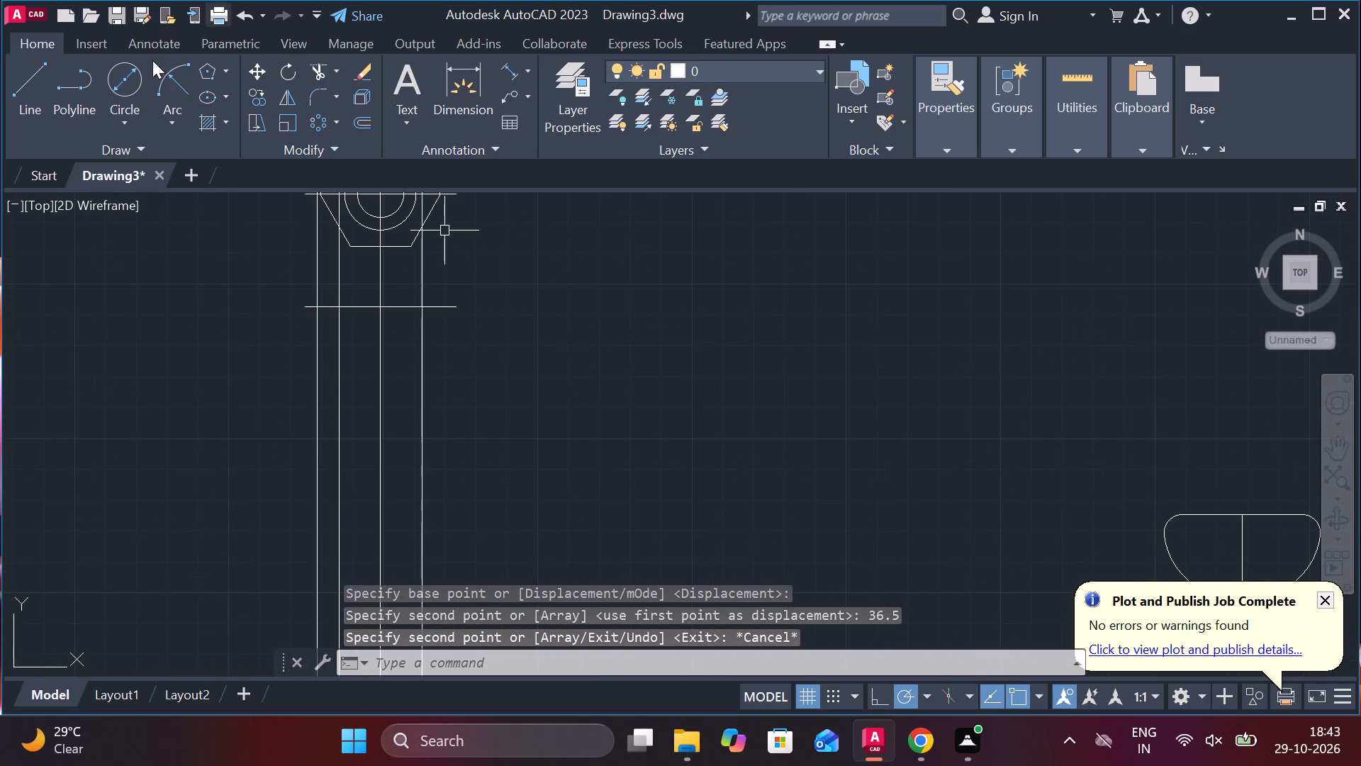
pyautogui.click(324, 74)
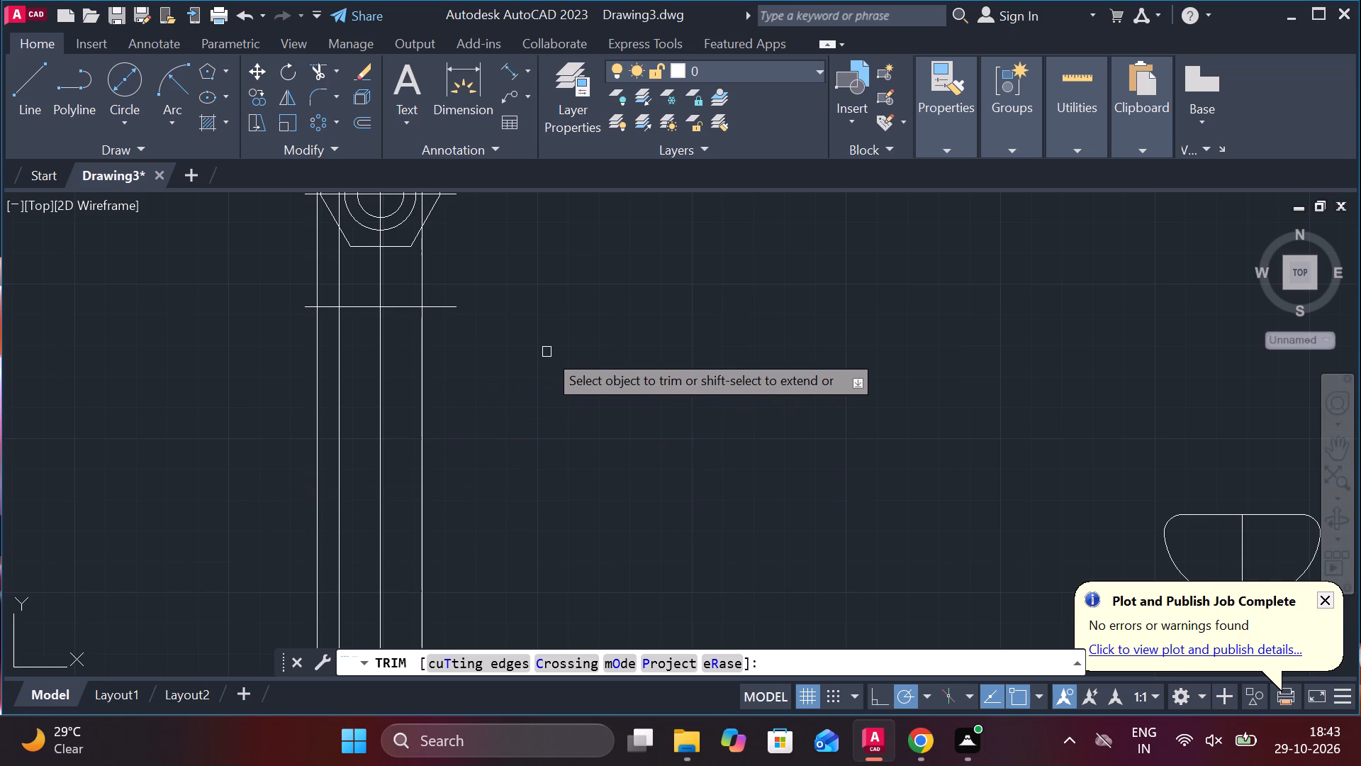
pyautogui.press('Escape')
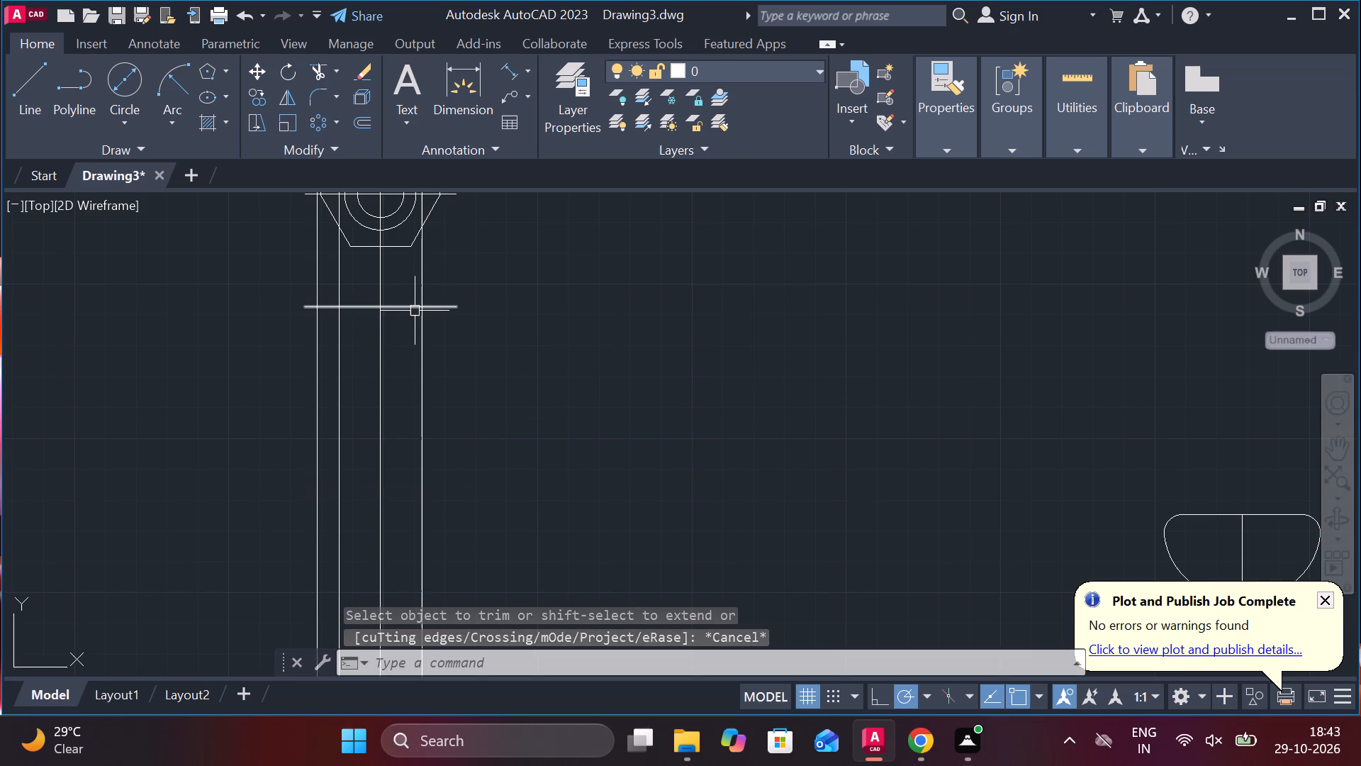
pyautogui.click(415, 311)
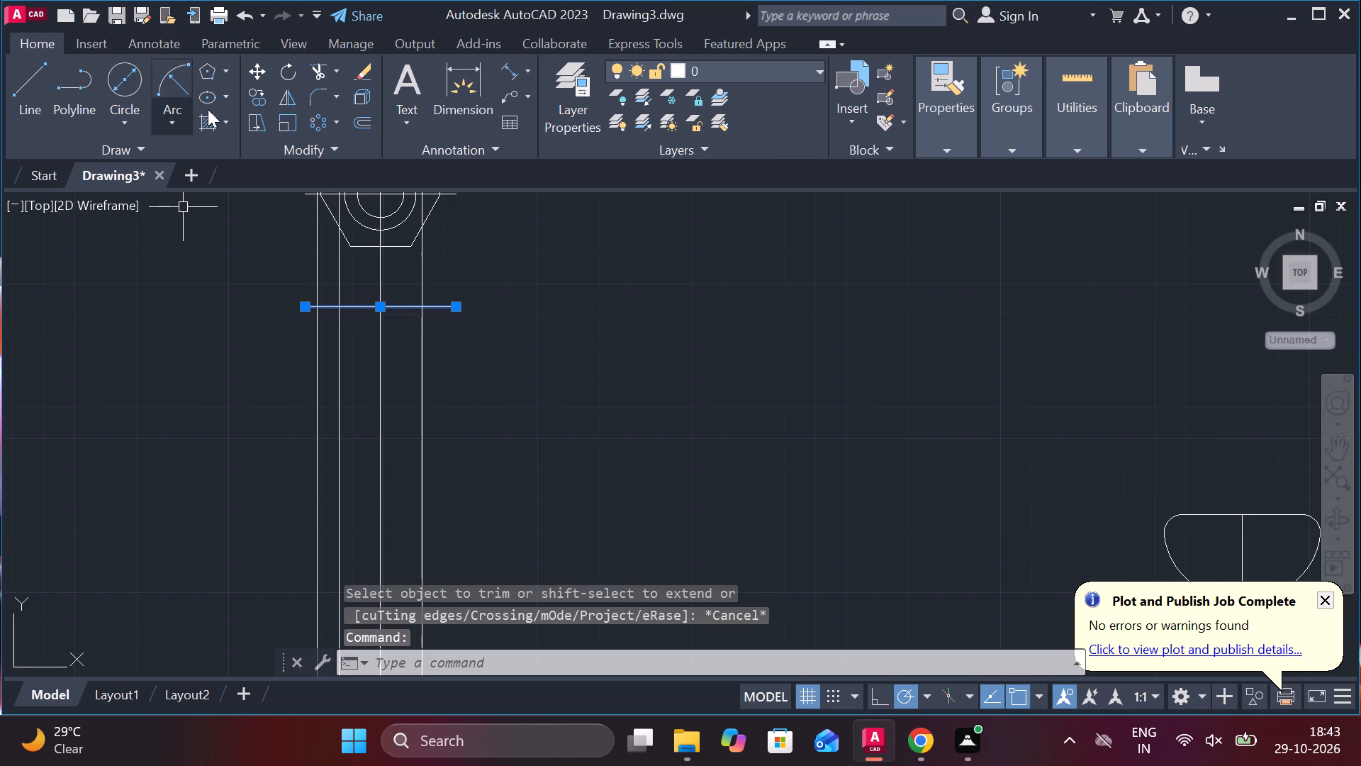
pyautogui.click(257, 97)
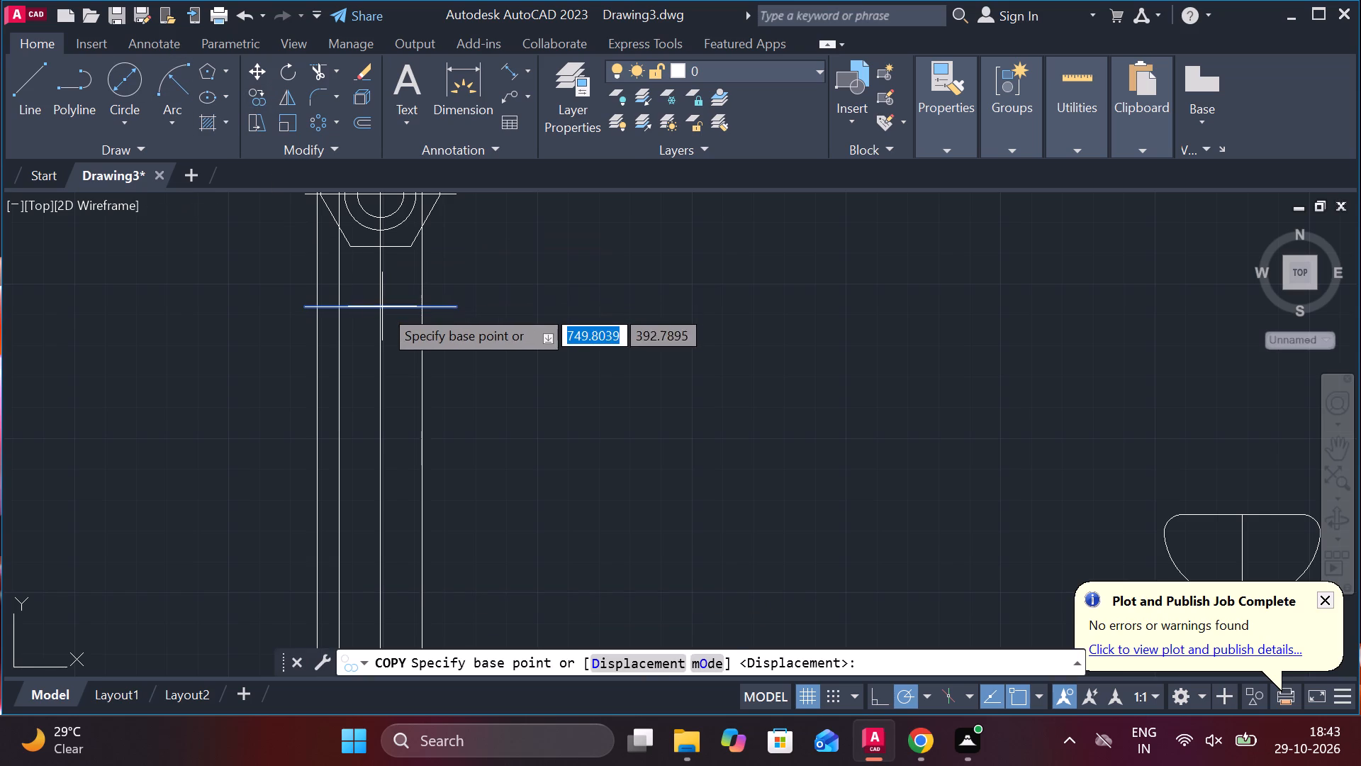
pyautogui.click(382, 307)
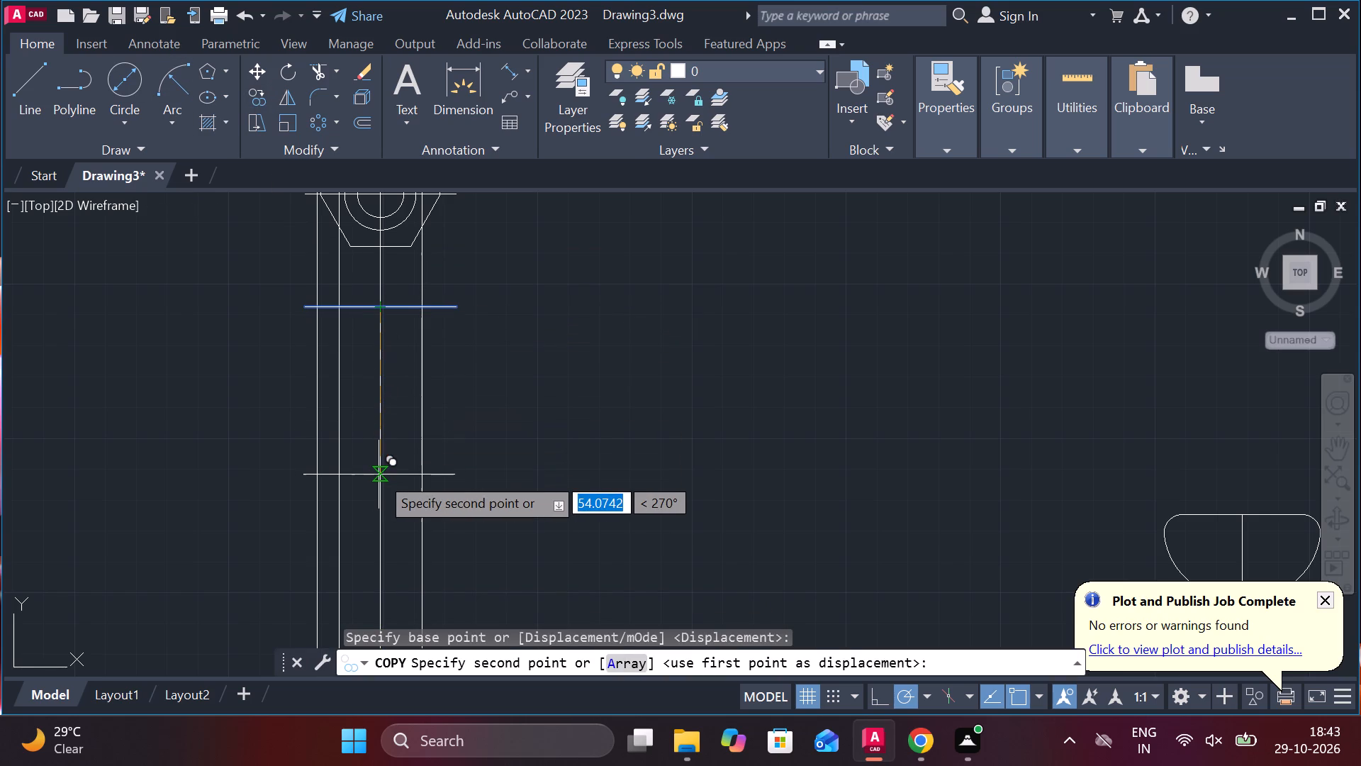
pyautogui.write('11')
pyautogui.press('Return')
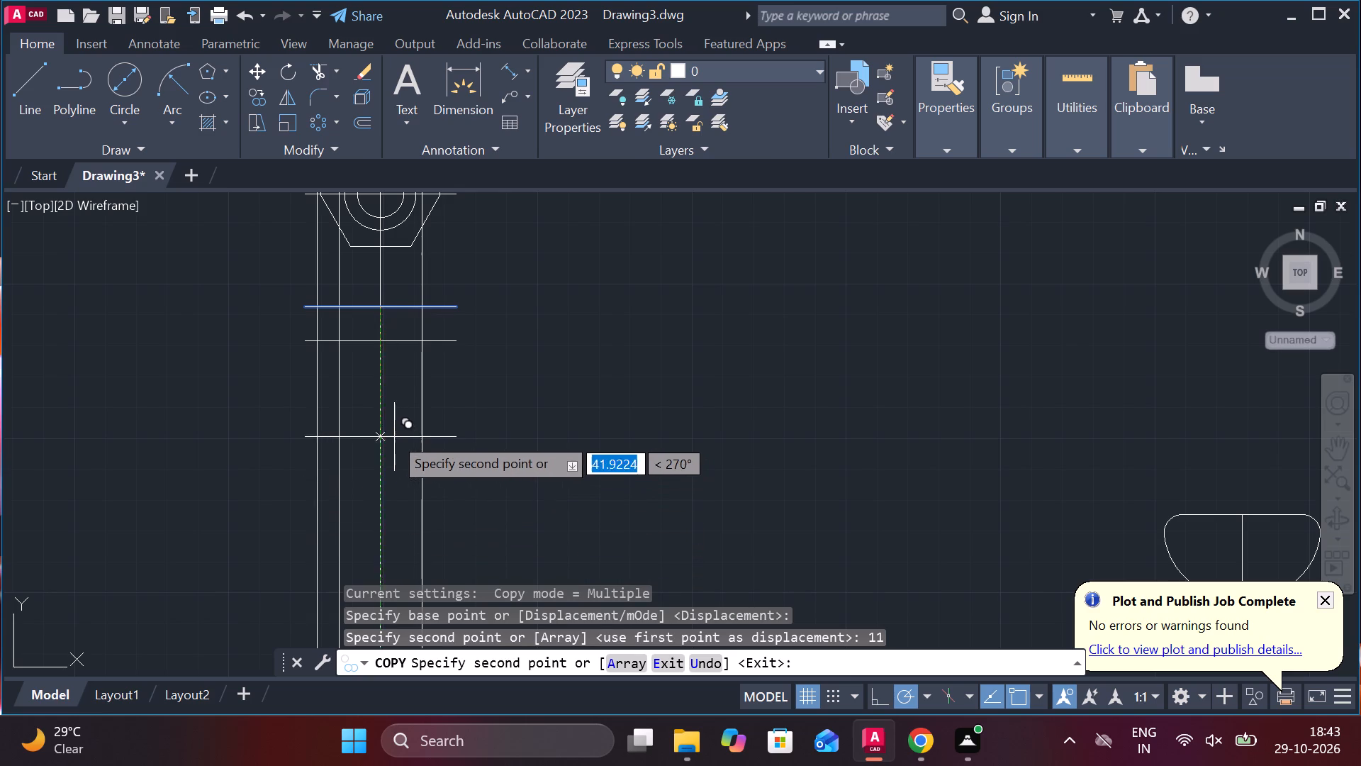
pyautogui.press('Escape')
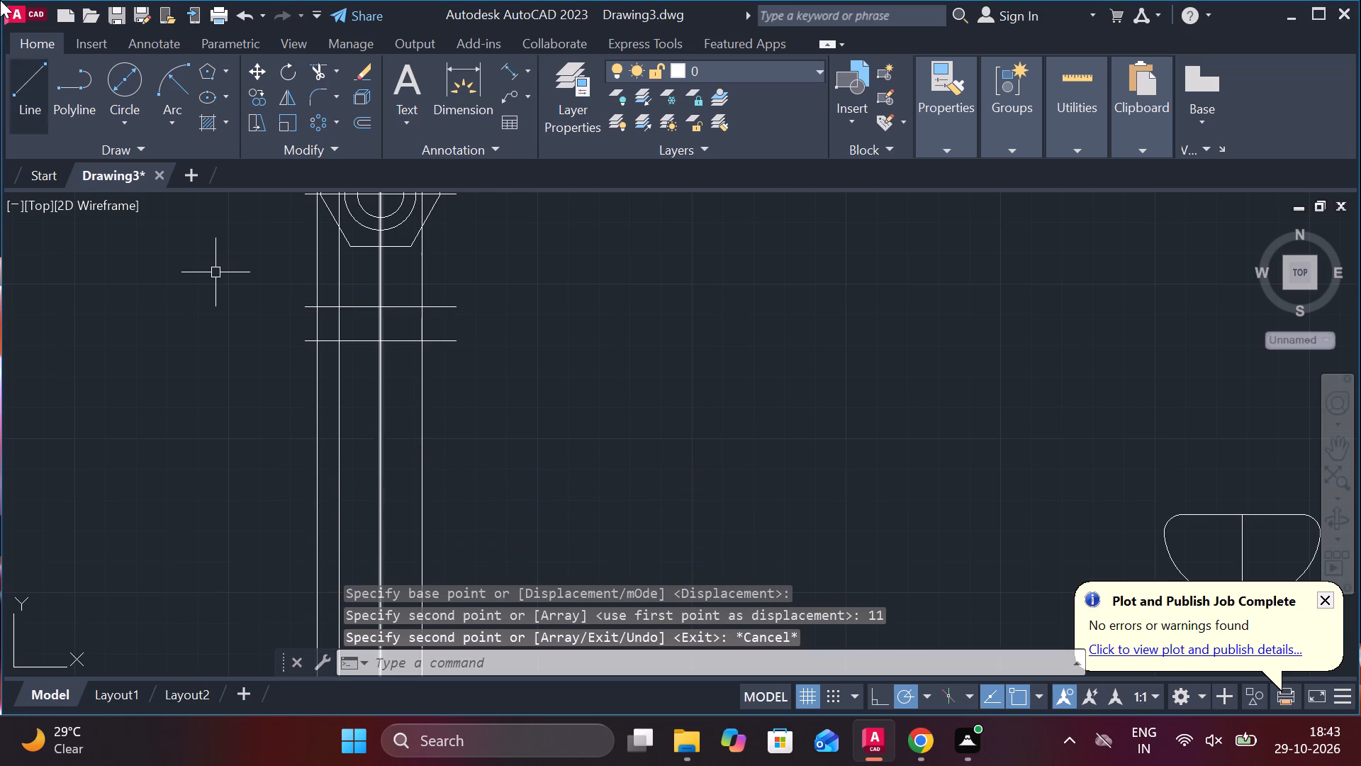
# Copy the lower of the two horizontal lines across the shaft 18 units straight down from its midpoint.
pyautogui.click(408, 344)
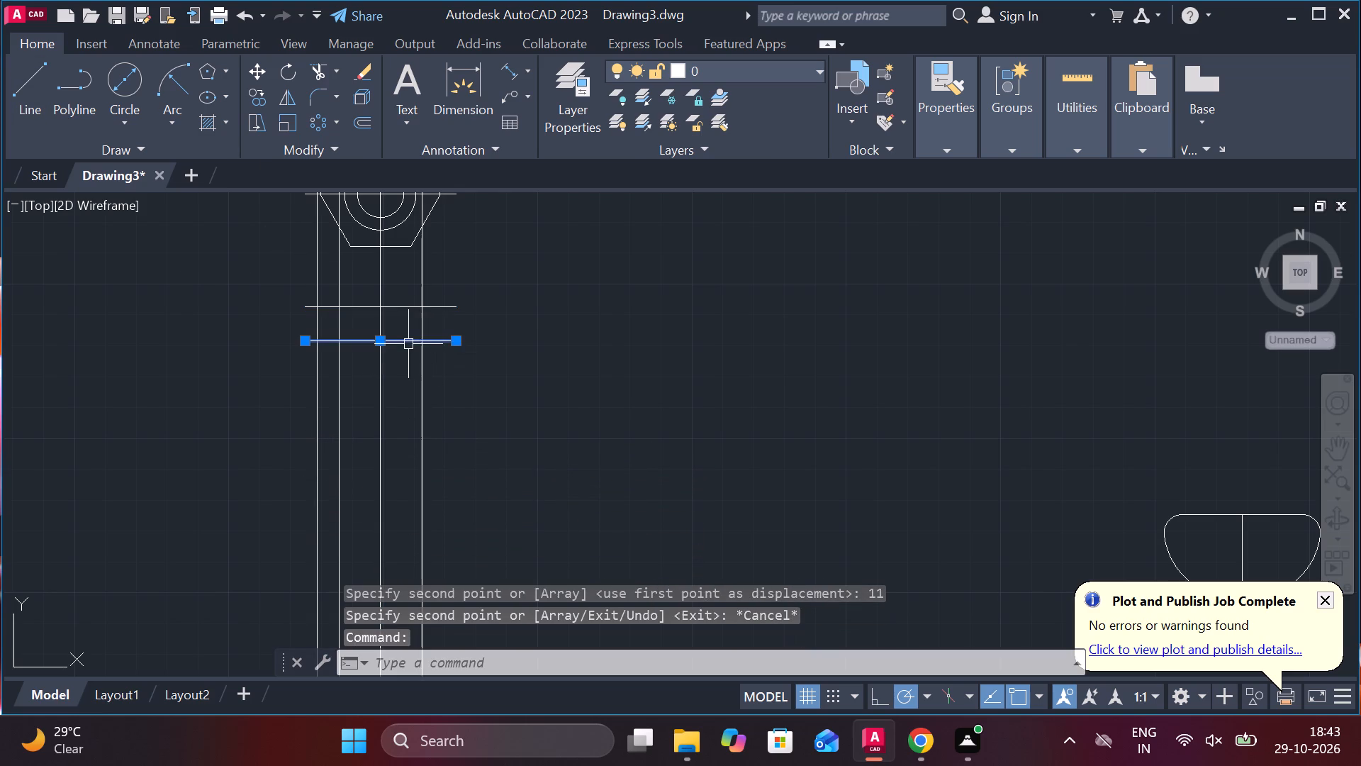
pyautogui.write('CO')
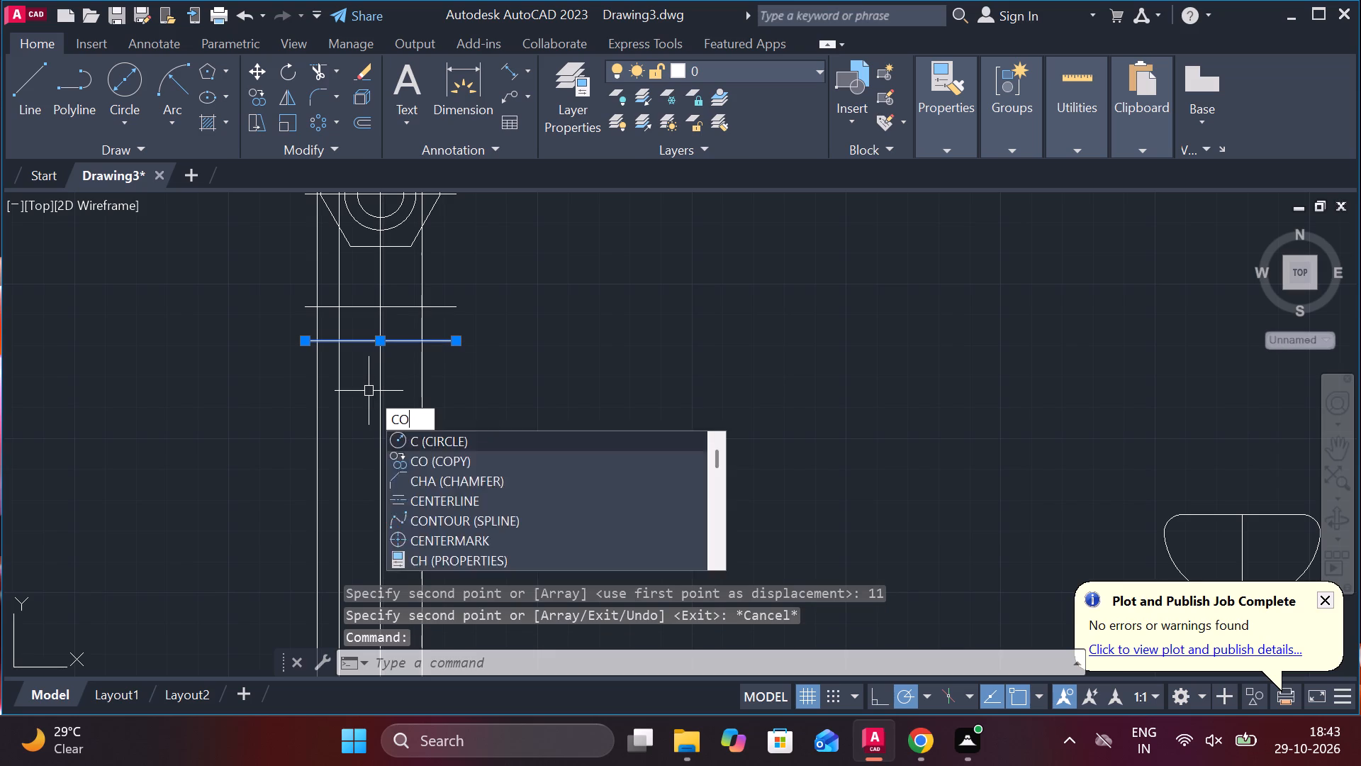
pyautogui.press('Return')
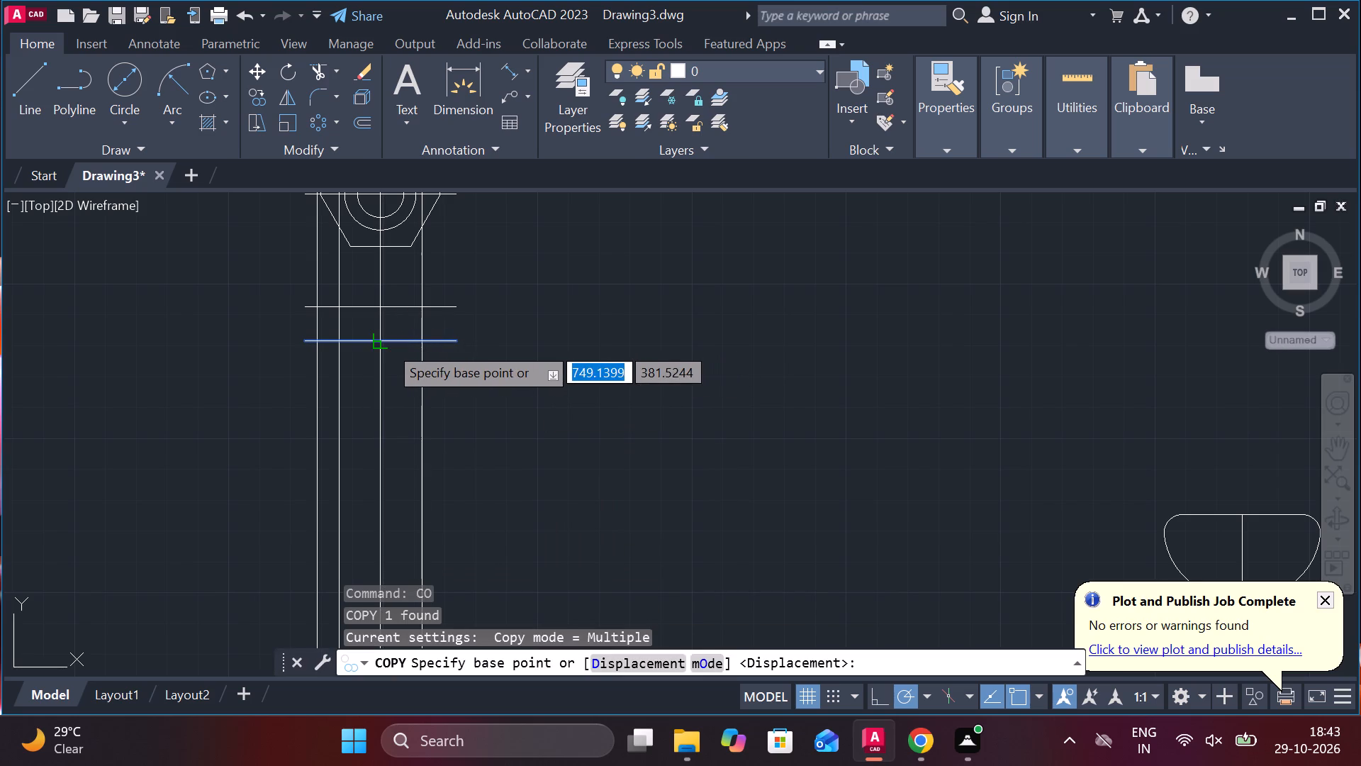
pyautogui.click(384, 344)
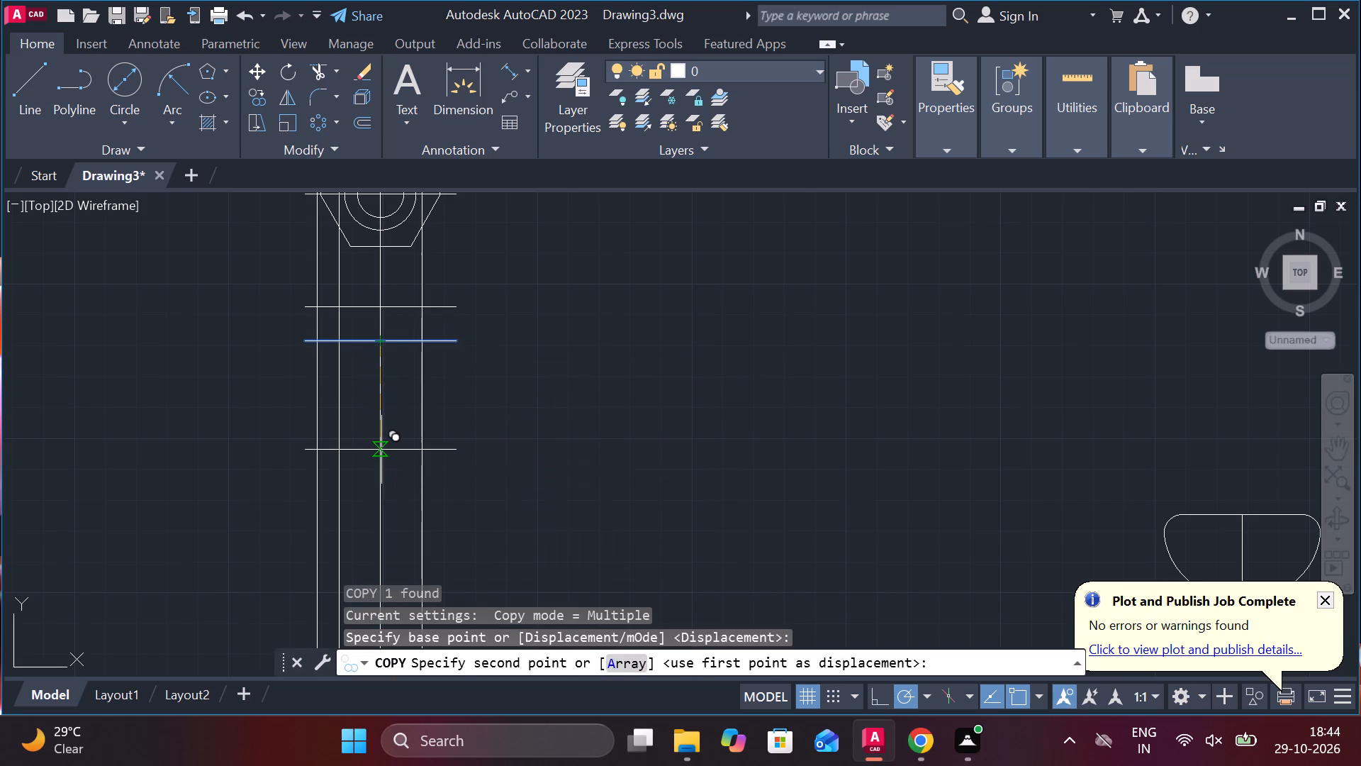
pyautogui.press('1')
pyautogui.press('8')
pyautogui.press('Return')
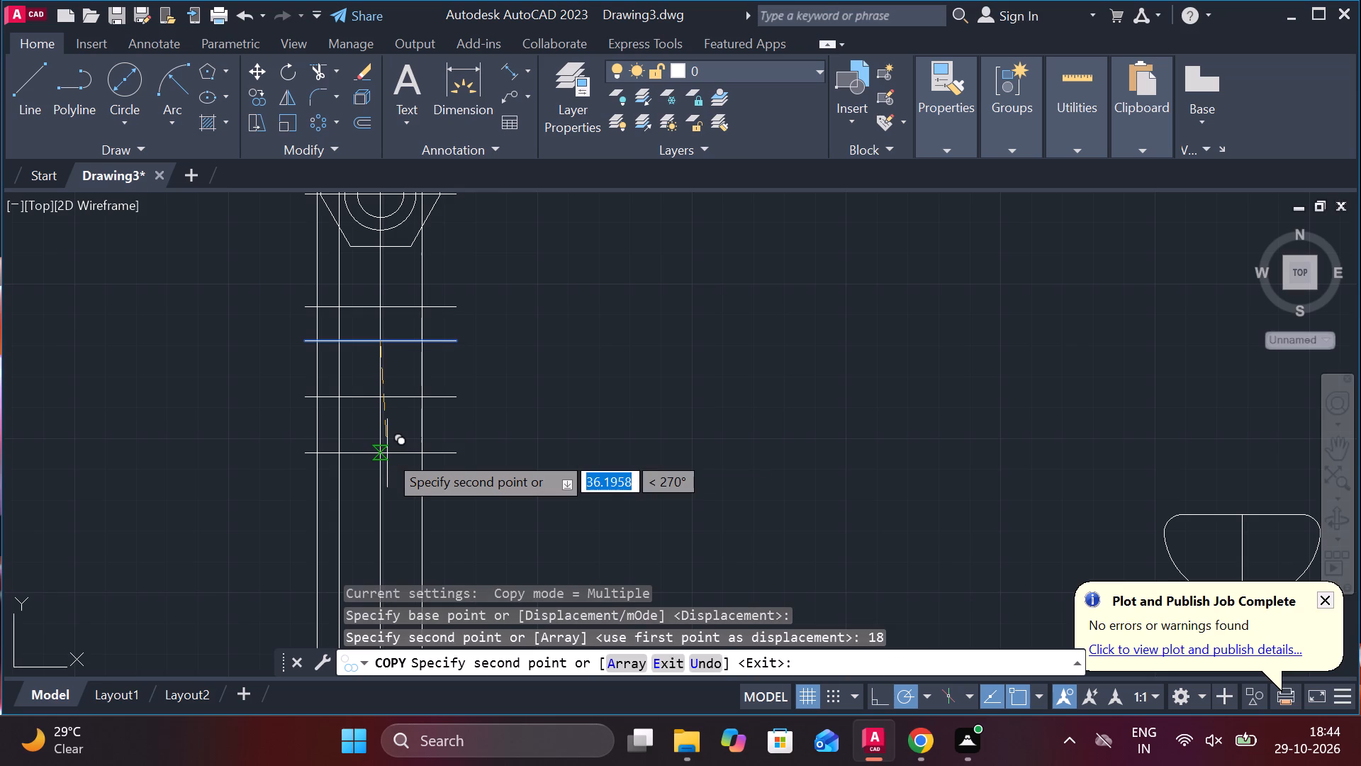
pyautogui.press('Escape')
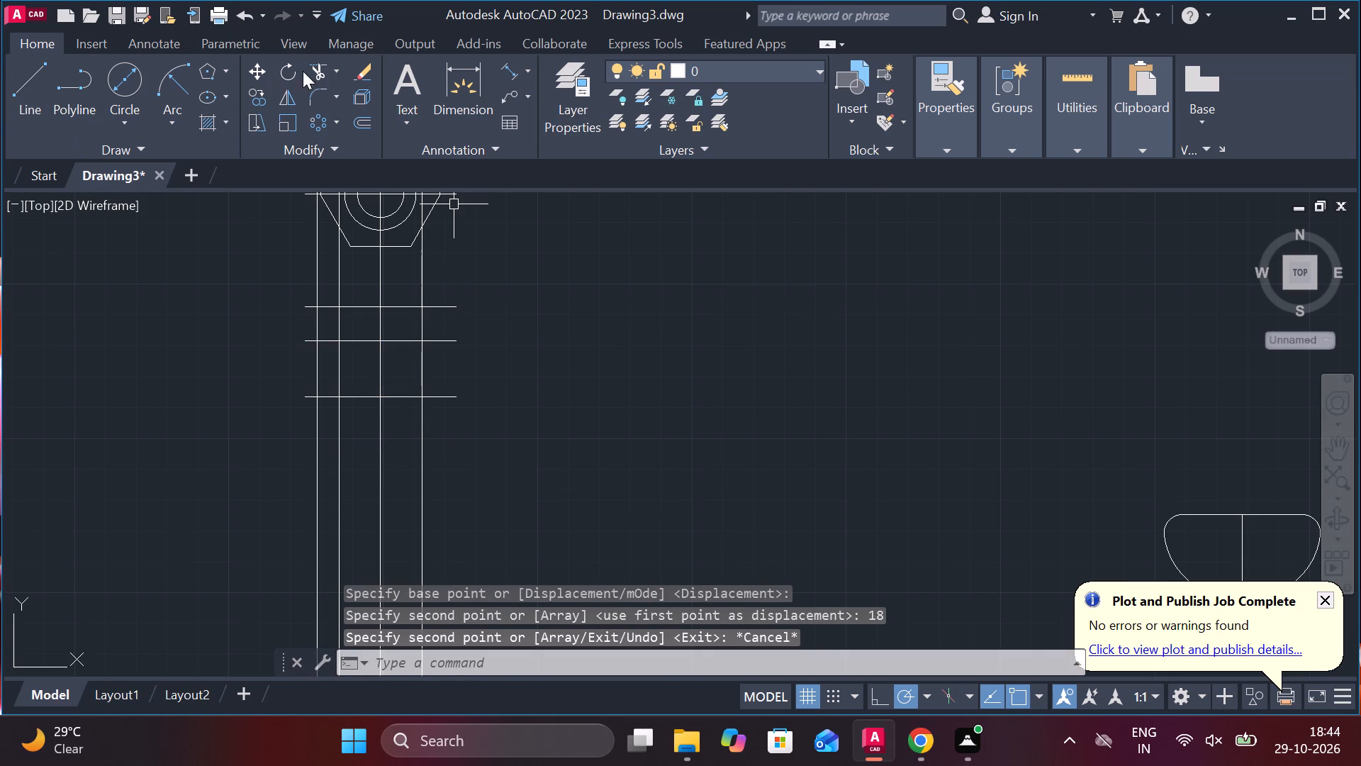
# Trim away all the vertical shaft lines below the lowest horizontal line with a fence across them.
pyautogui.moveTo(316, 68); pyautogui.dragTo(306, 73)
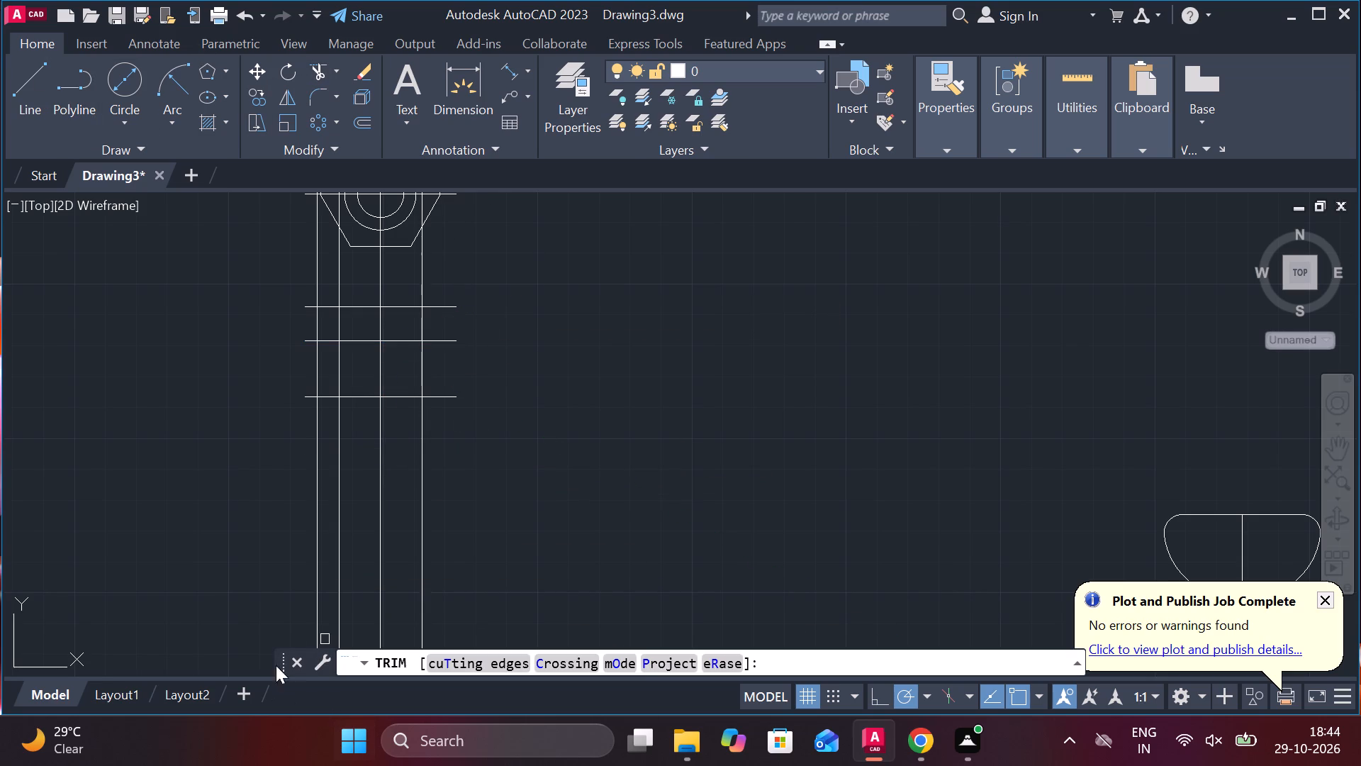
pyautogui.click(269, 548)
pyautogui.moveTo(269, 548); pyautogui.dragTo(497, 535)
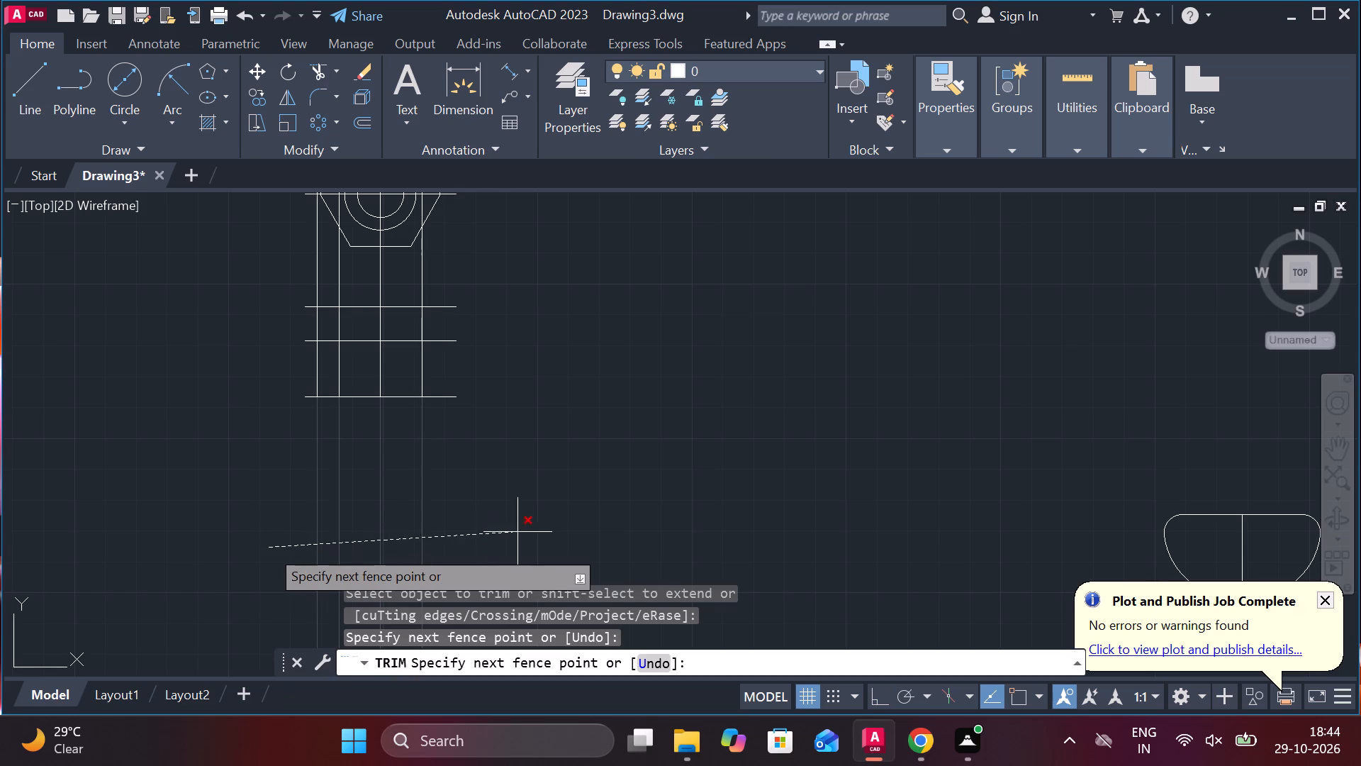
pyautogui.click(480, 526)
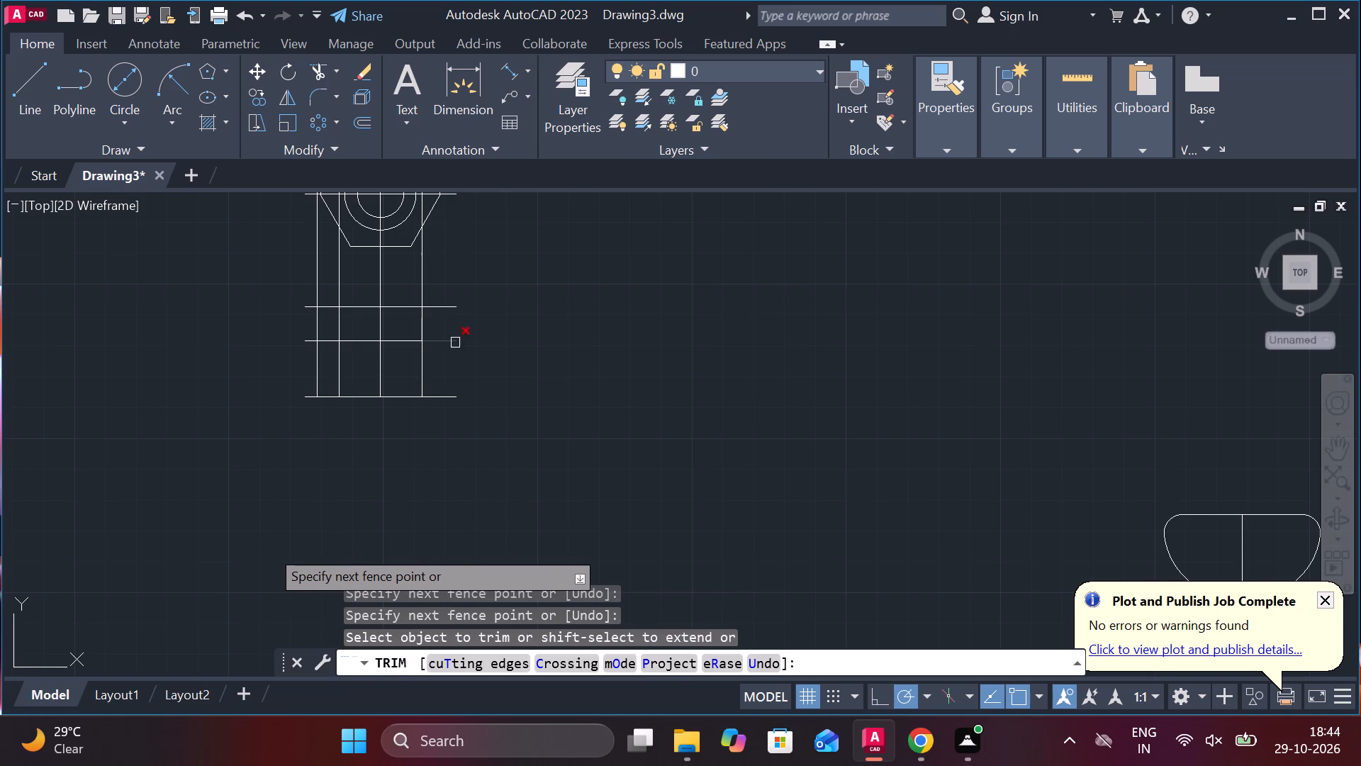
# Trim the shaft's vertical lines between the three horizontal lines below the hexagon, keeping only the centre line there.
pyautogui.scroll(-2, 511, 334)
pyautogui.scroll(2, 526, 270)
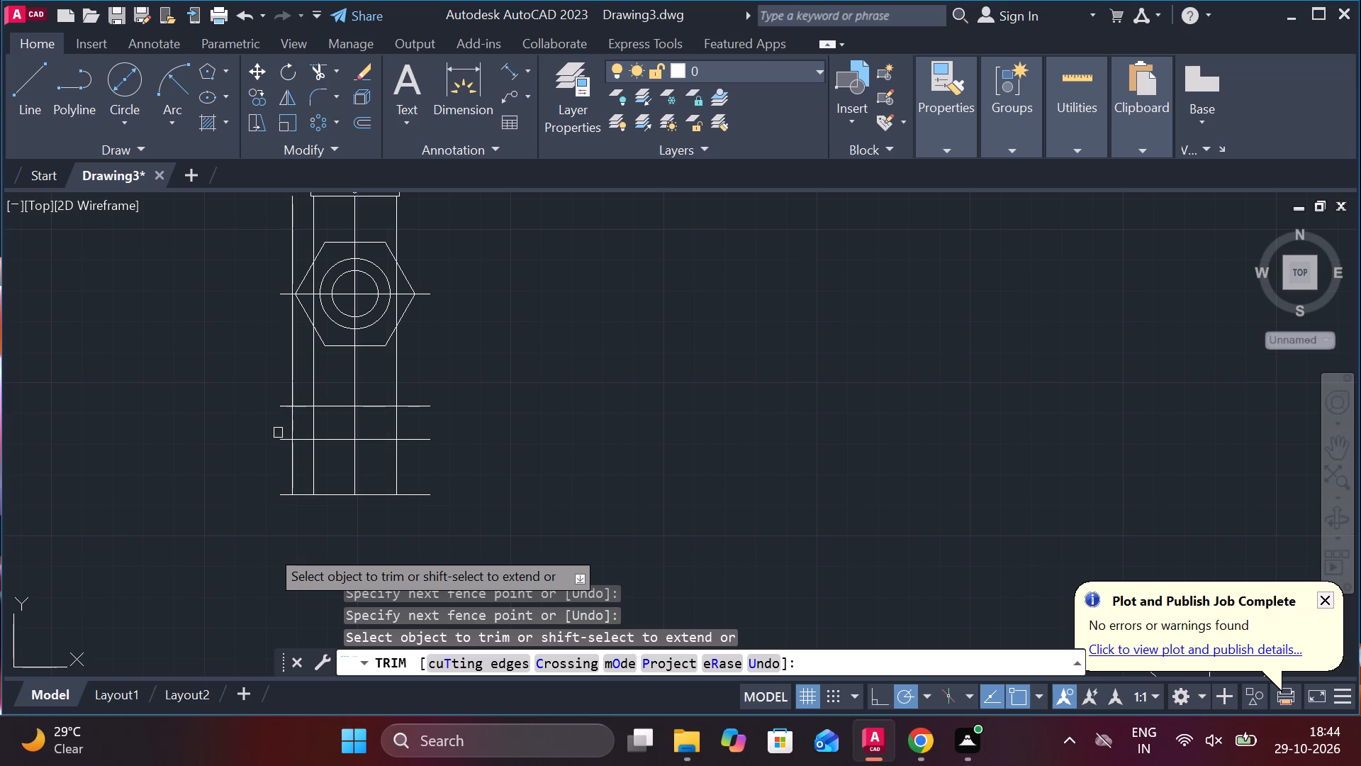
pyautogui.click(313, 426)
pyautogui.click(313, 482)
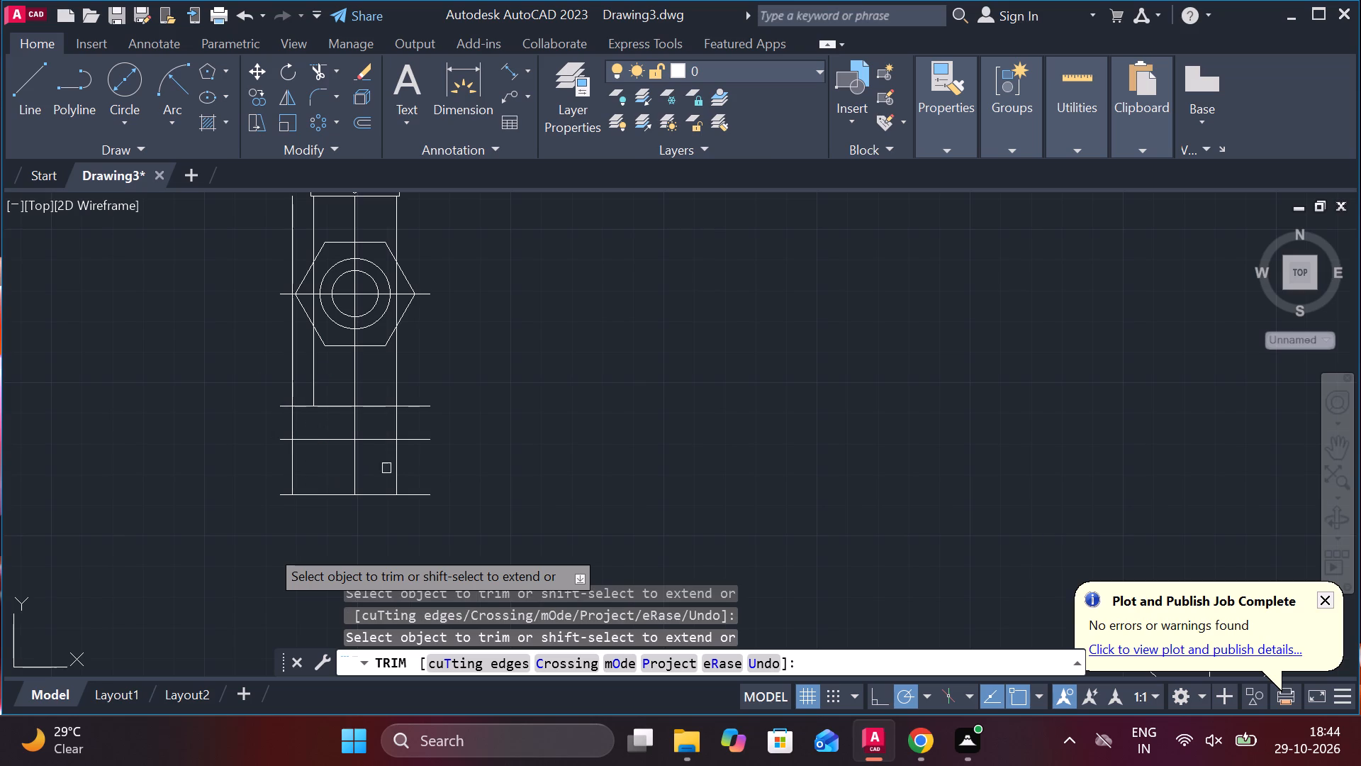
pyautogui.click(401, 465)
pyautogui.click(292, 485)
pyautogui.click(293, 430)
pyautogui.press('Escape')
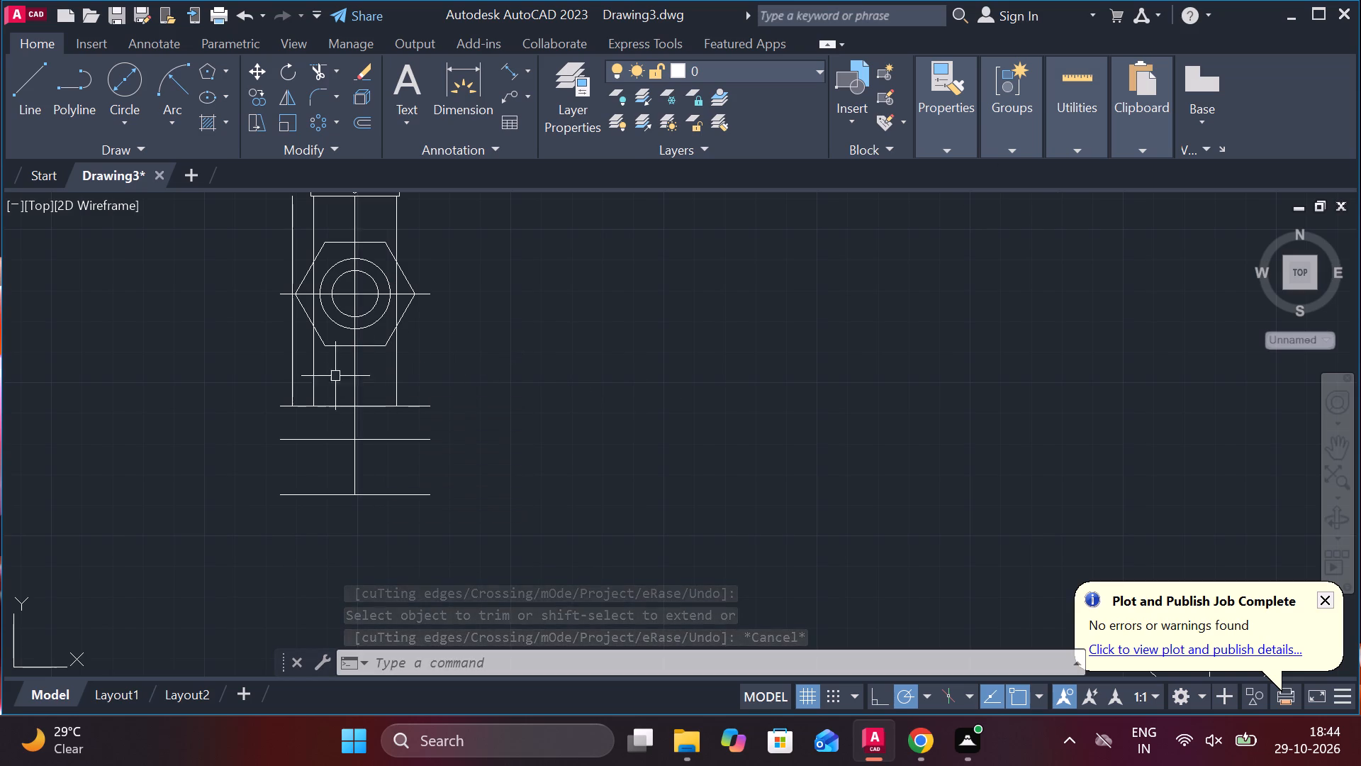
# Copy the shaft's vertical centre line from its midpoint 18 units to the right and 18 units to the left.
pyautogui.click(354, 377)
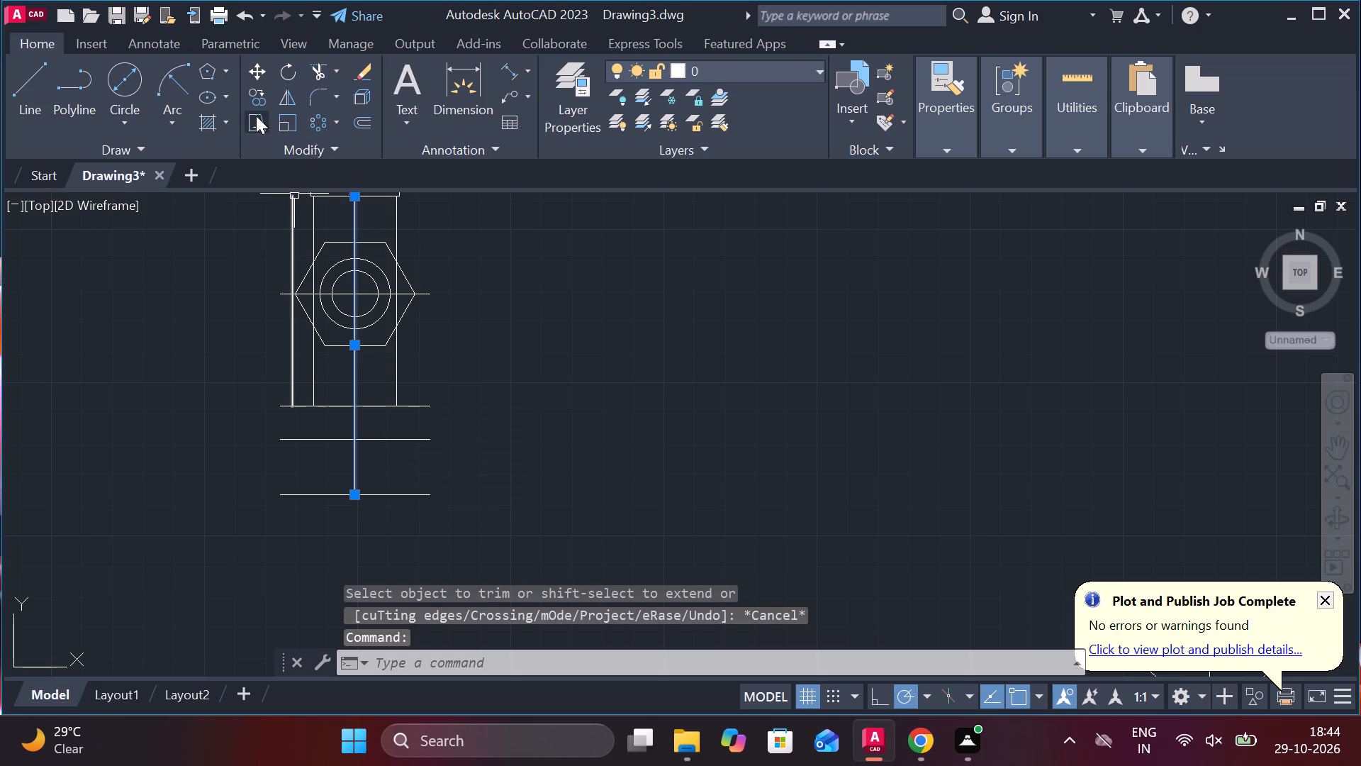
pyautogui.click(254, 96)
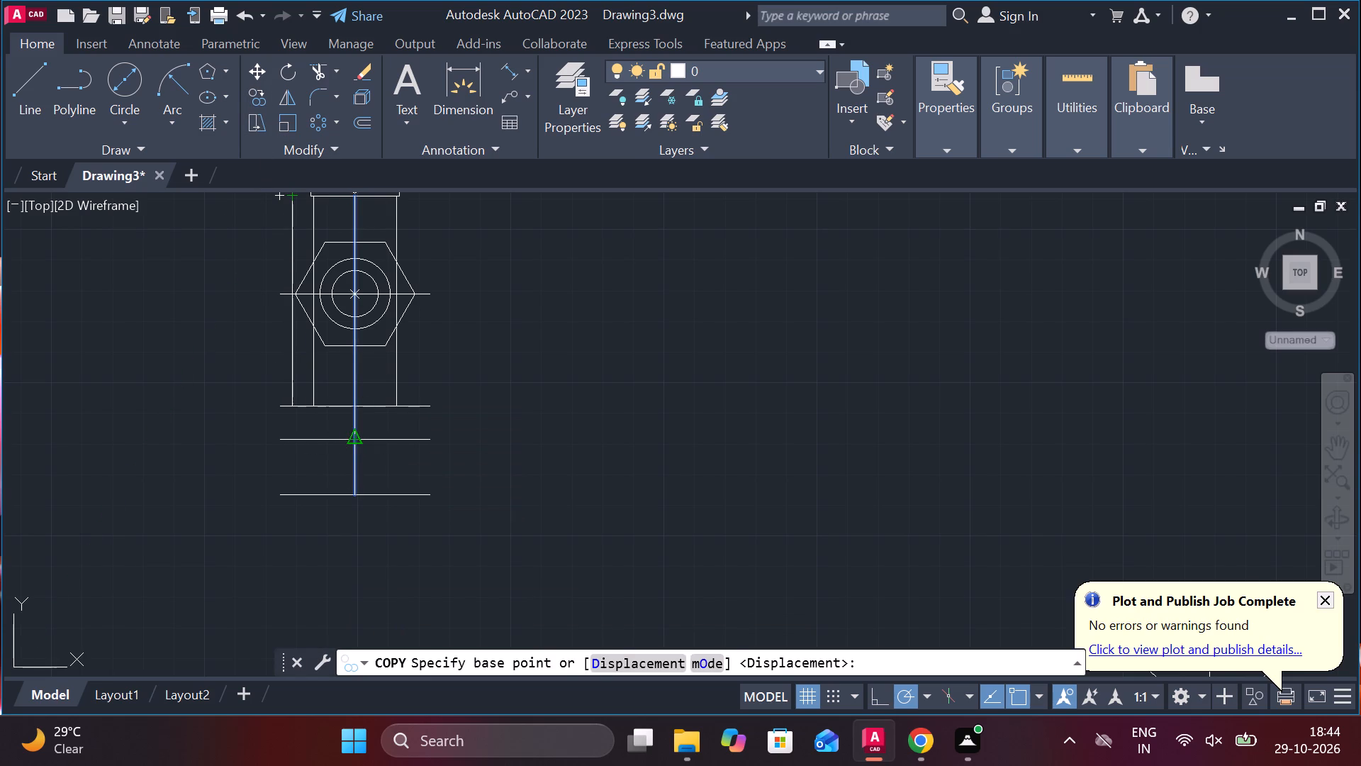
pyautogui.click(357, 447)
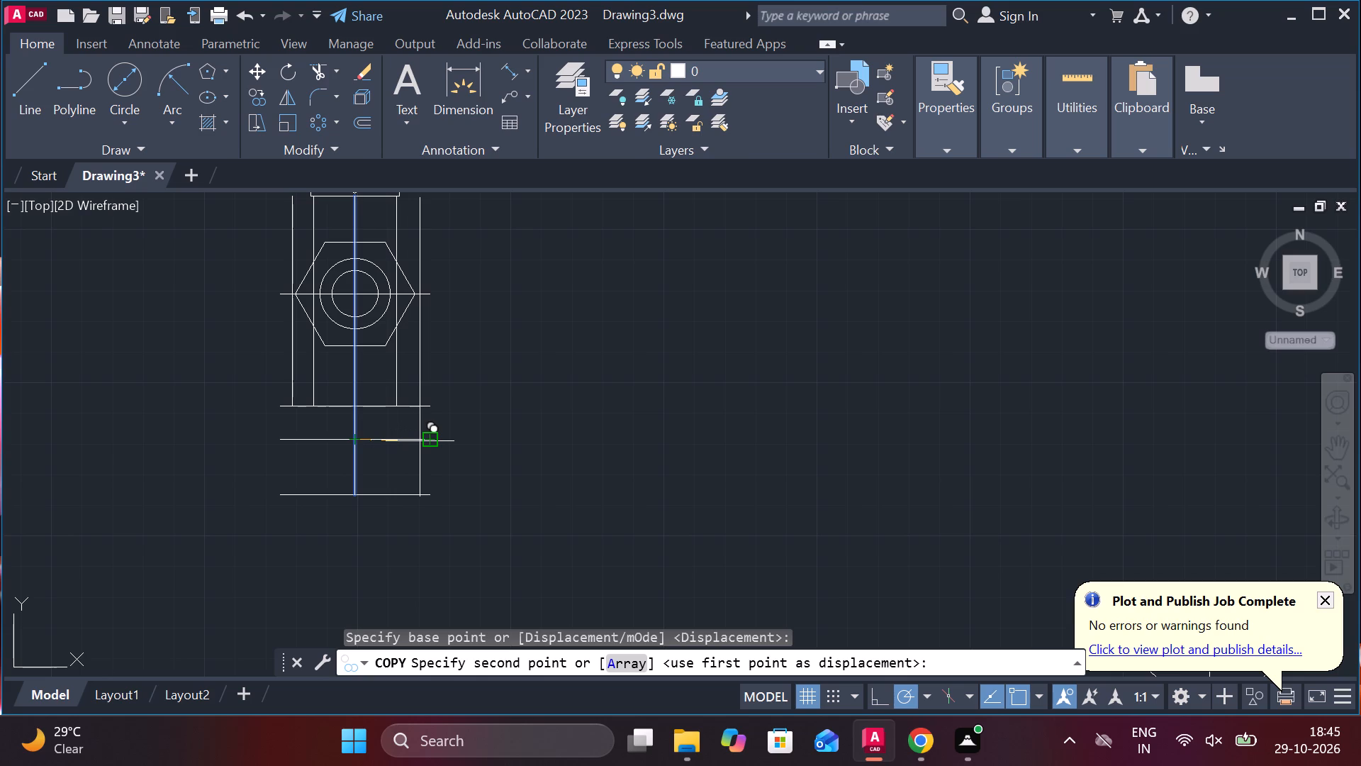
pyautogui.press('1')
pyautogui.press('8')
pyautogui.press('Return')
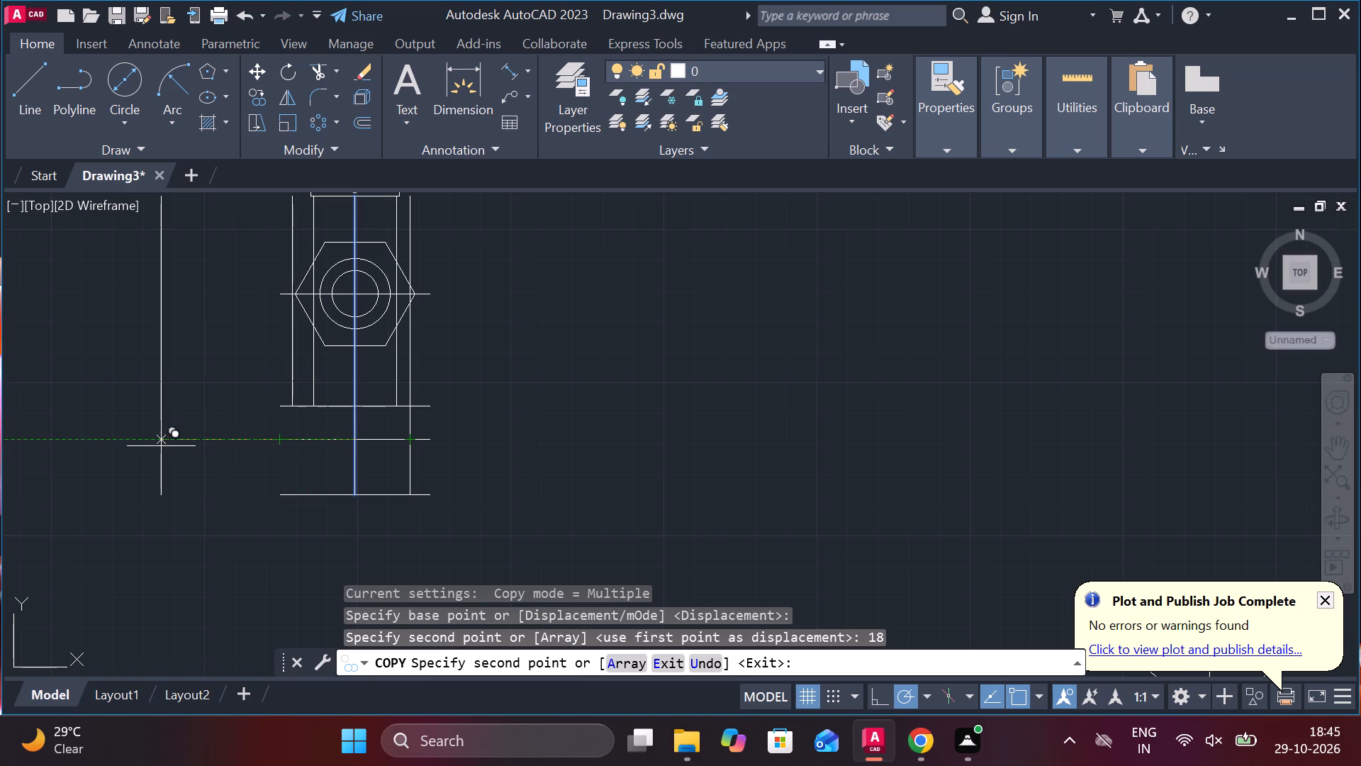
pyautogui.write('18')
pyautogui.press('Return')
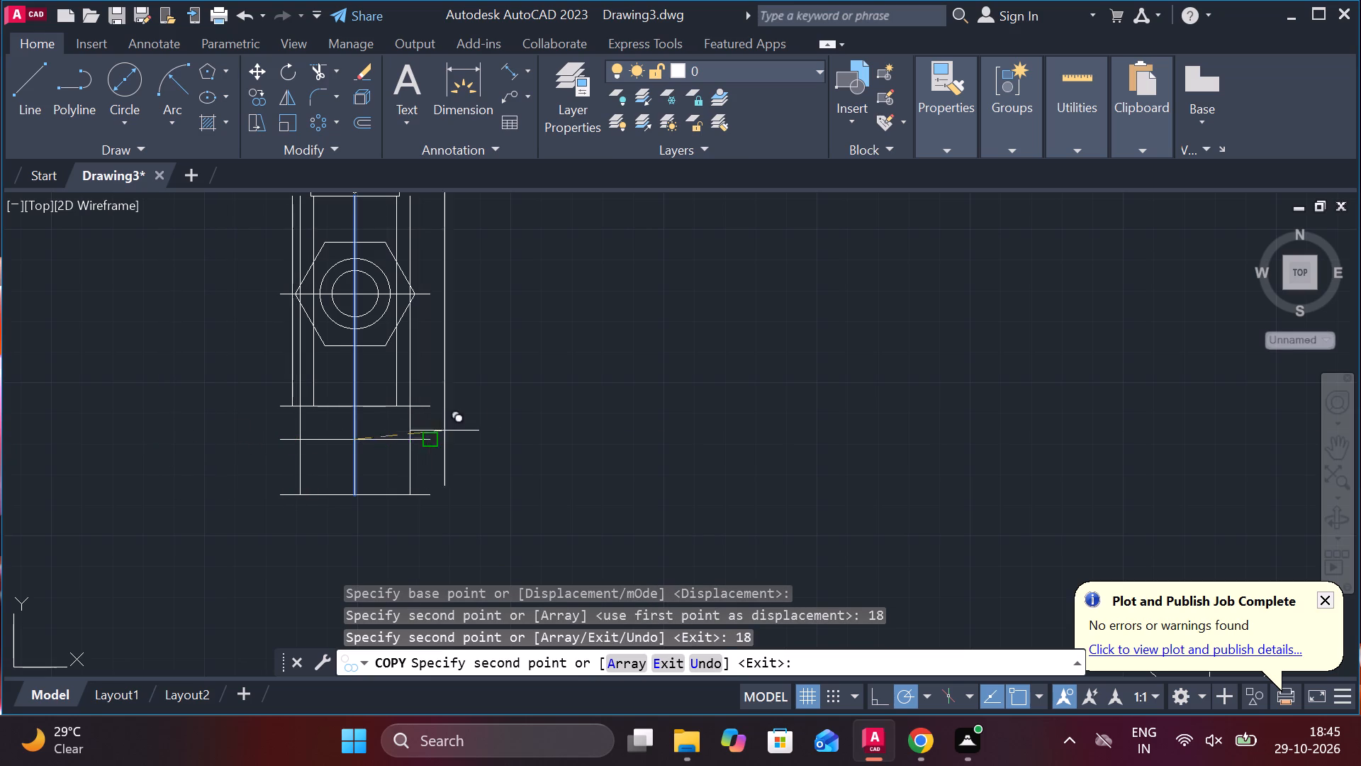
pyautogui.press('Escape')
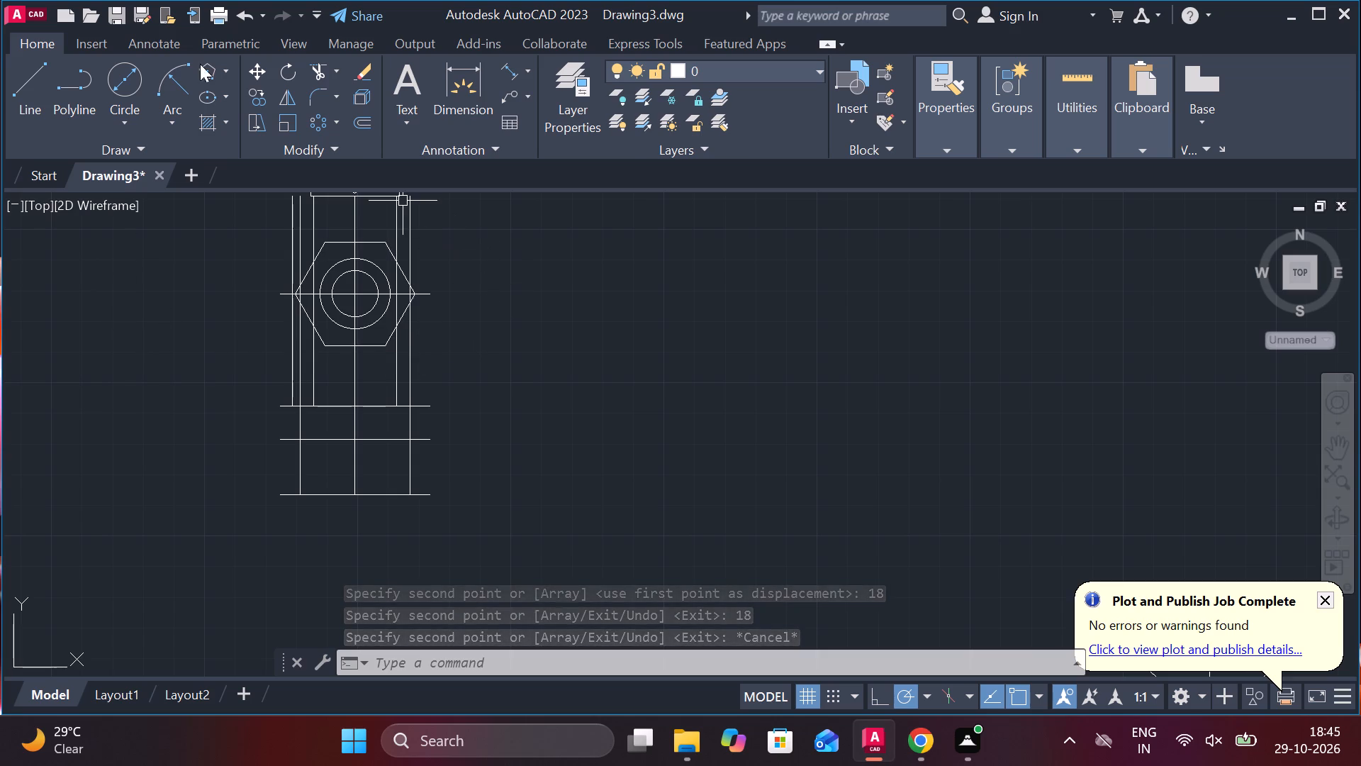
# Trim the right-hand copied line to the span between the upper two horizontal lines, including its leftover pieces inside the hexagon.
pyautogui.scroll(-2, 389, 218)
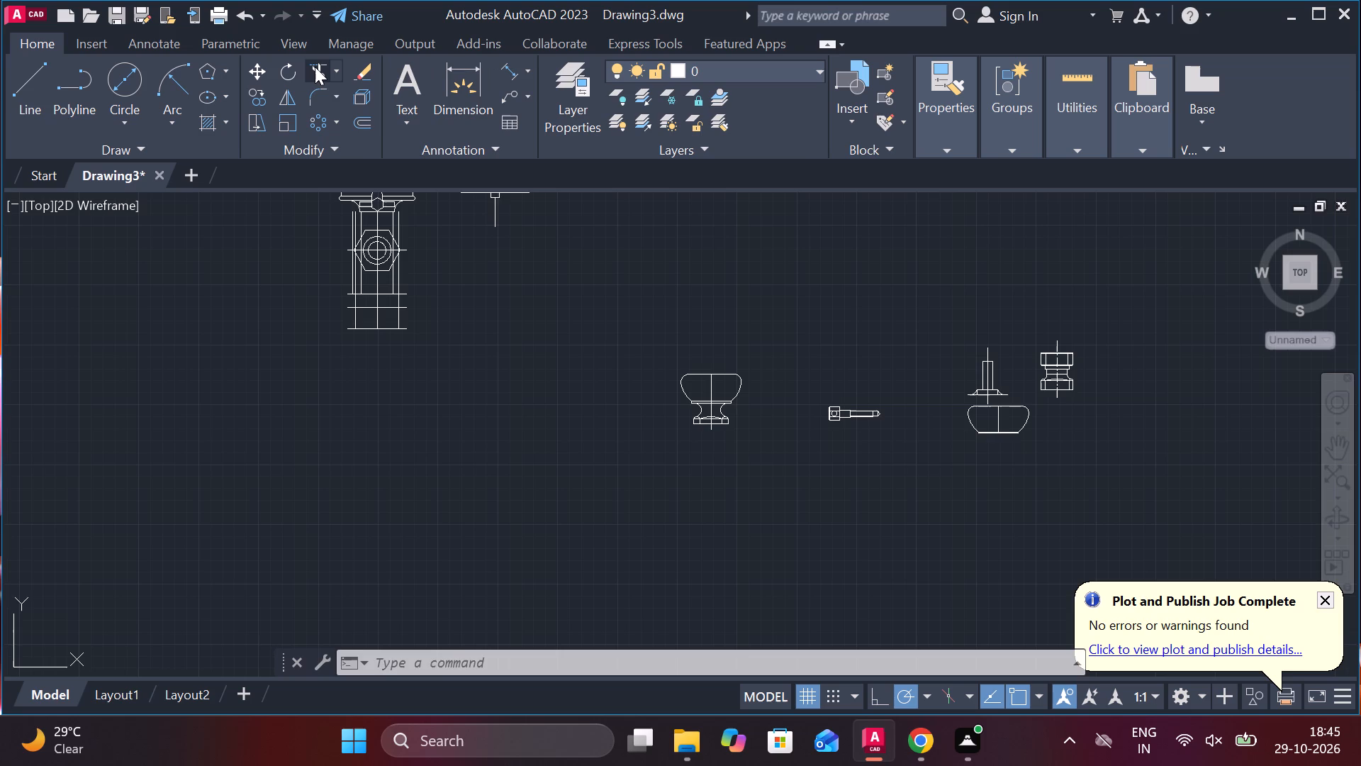
pyautogui.click(315, 67)
pyautogui.scroll(2, 426, 235)
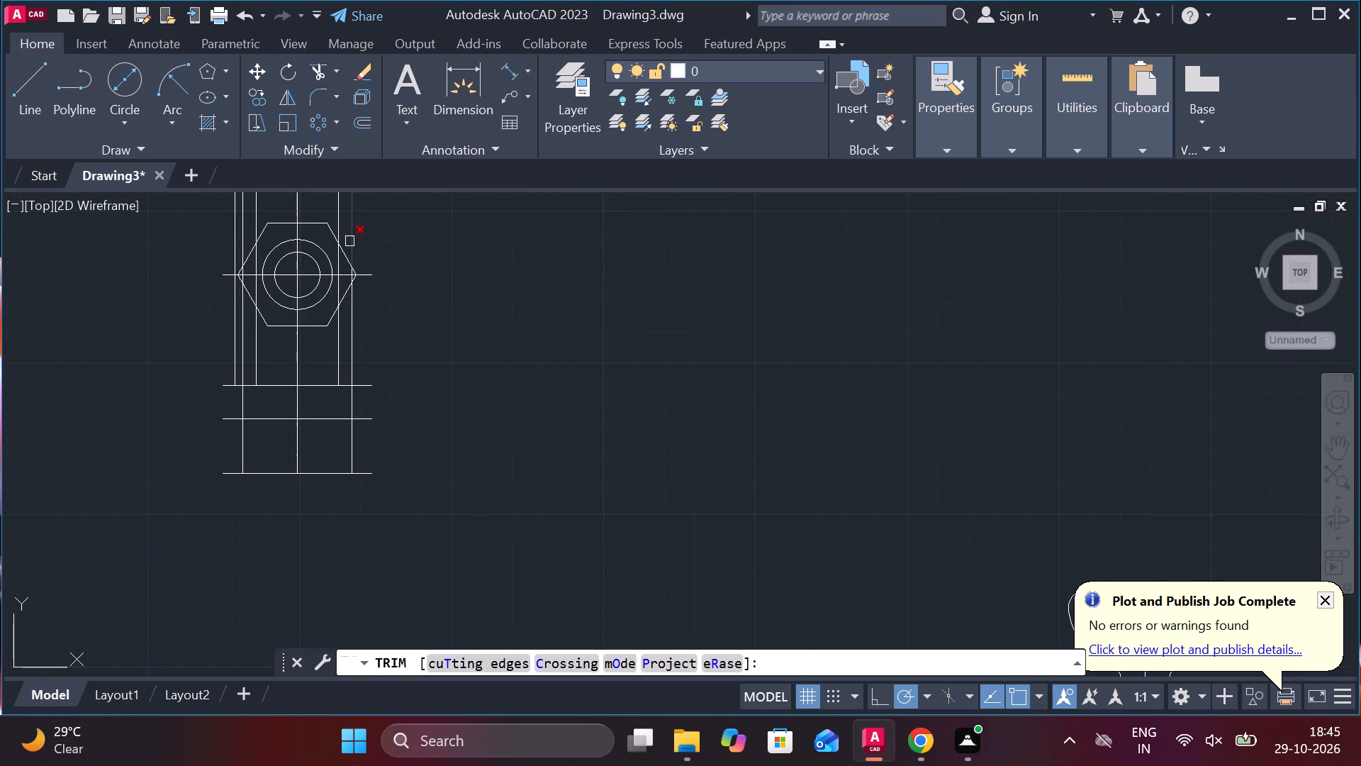
pyautogui.click(347, 240)
pyautogui.click(351, 332)
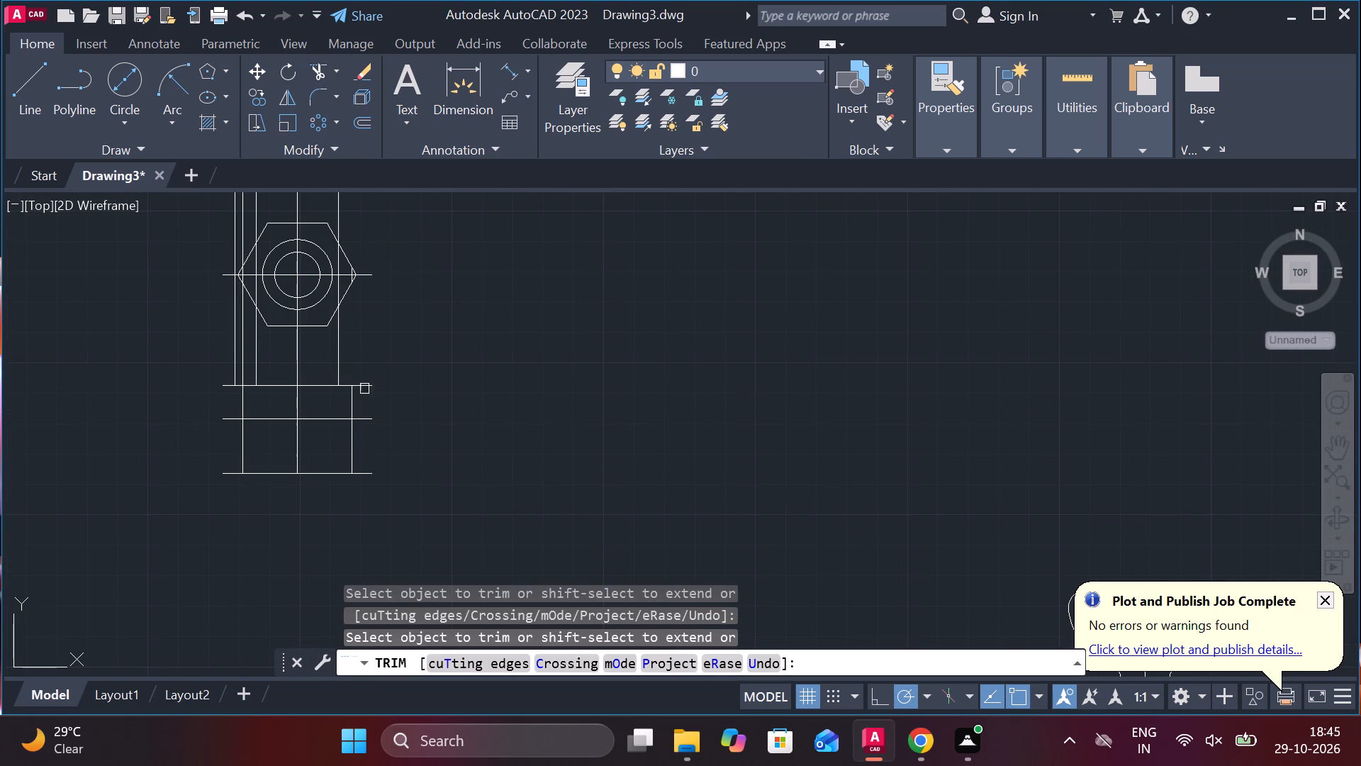
pyautogui.click(350, 445)
pyautogui.scroll(2, 378, 327)
pyautogui.scroll(-3, 378, 327)
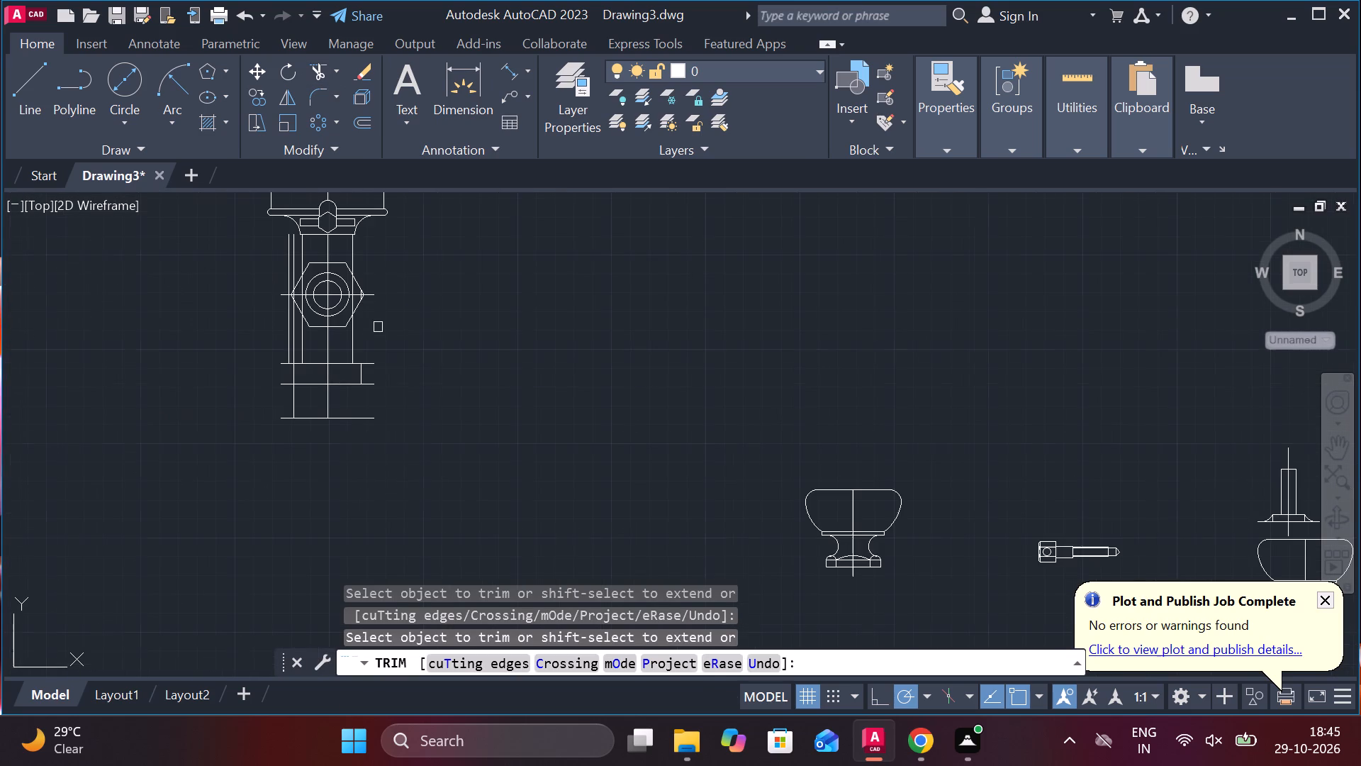
pyautogui.scroll(3, 362, 257)
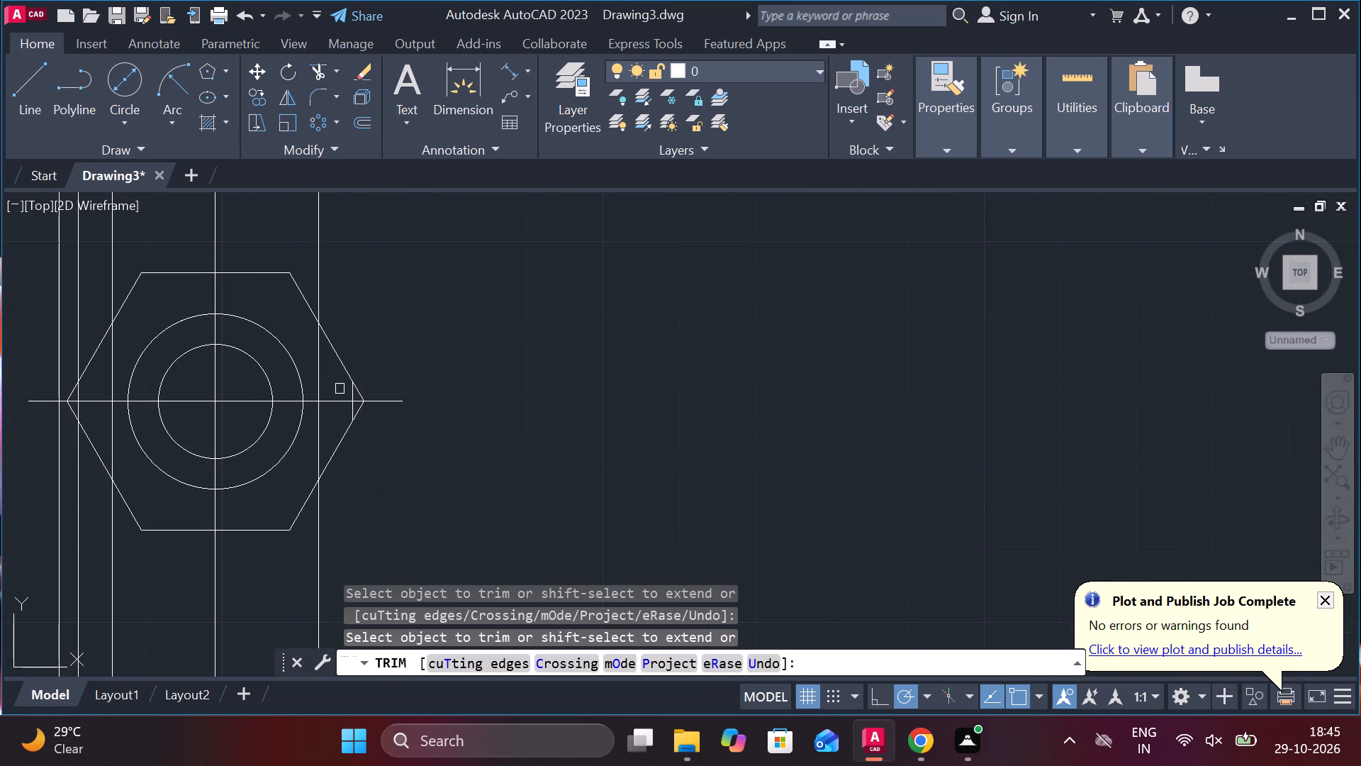
pyautogui.scroll(2, 344, 390)
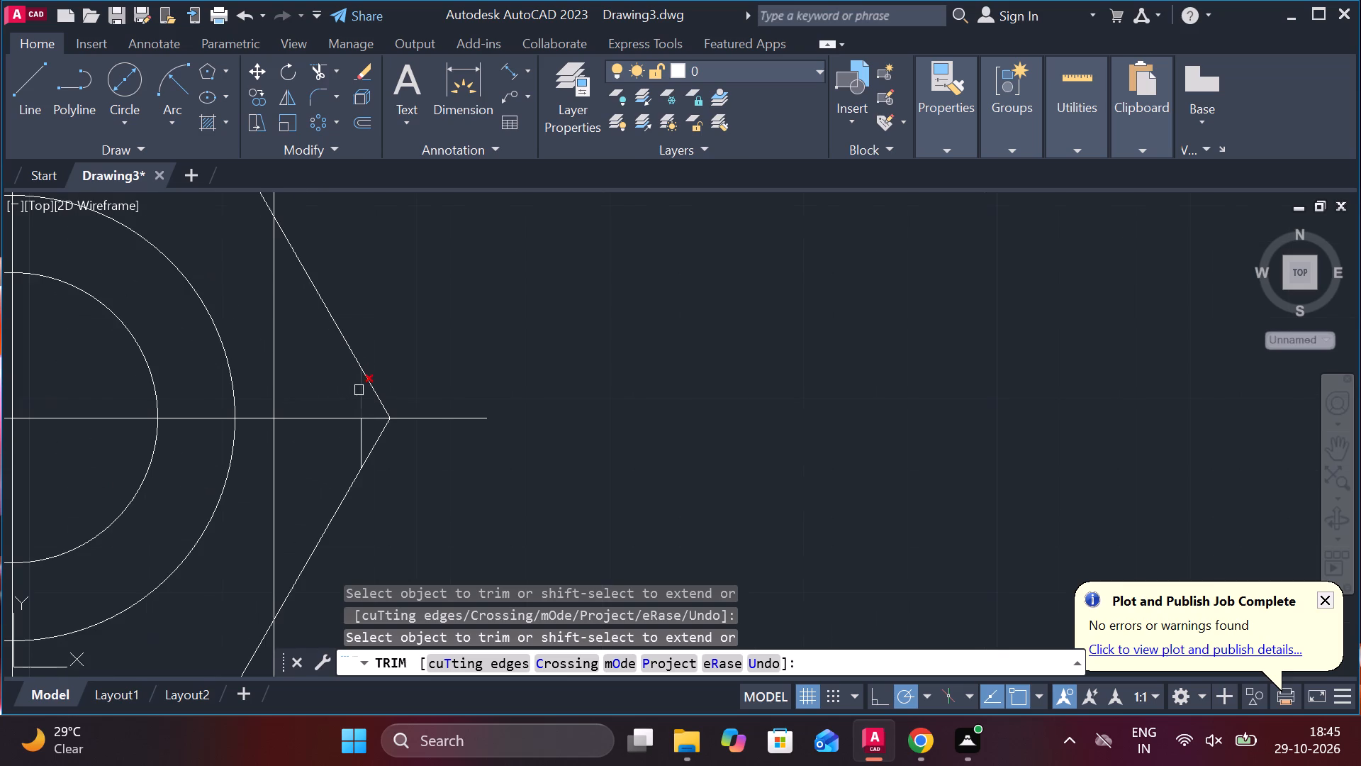
pyautogui.click(359, 390)
pyautogui.click(358, 440)
pyautogui.scroll(-4, 398, 368)
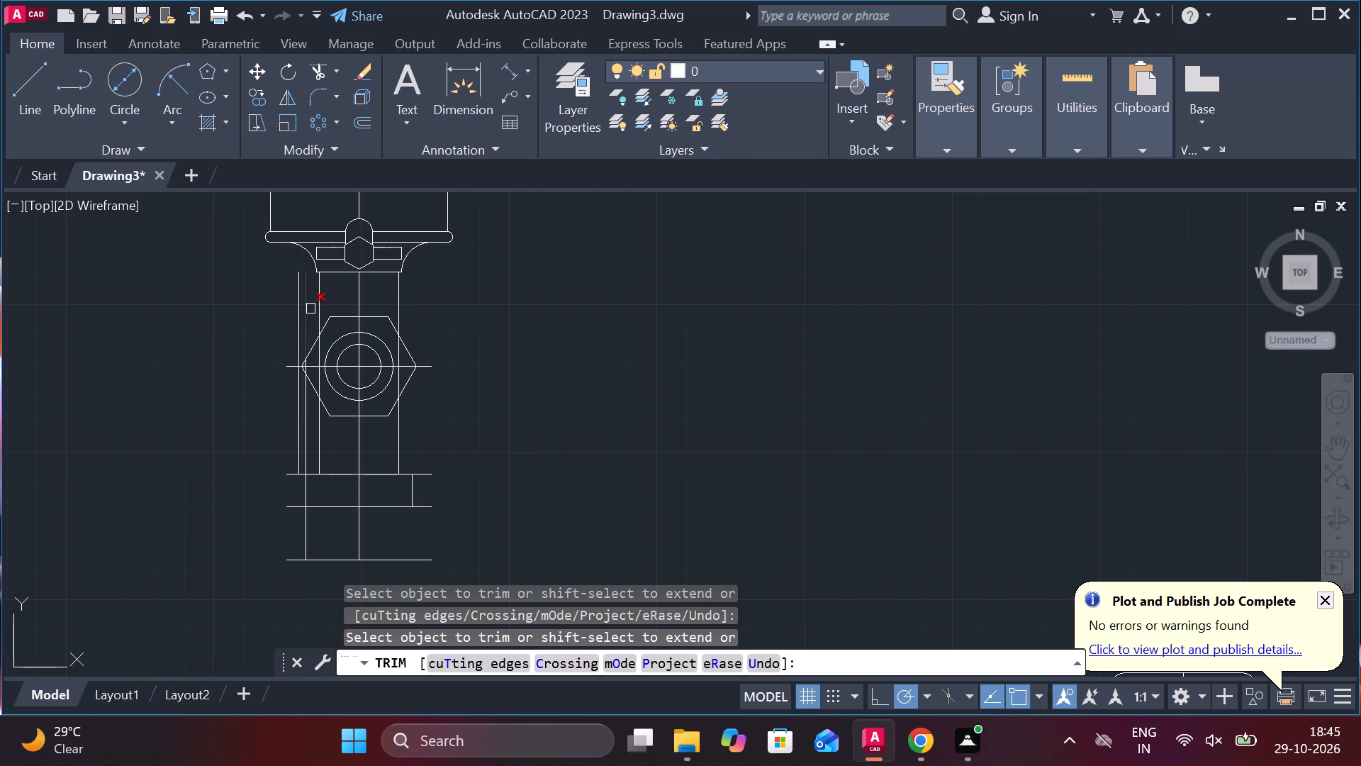
# Trim the left-hand copied line to the span between the upper two horizontal lines, including its leftover pieces inside the hexagon.
pyautogui.click(310, 422)
pyautogui.scroll(3, 315, 388)
pyautogui.click(271, 313)
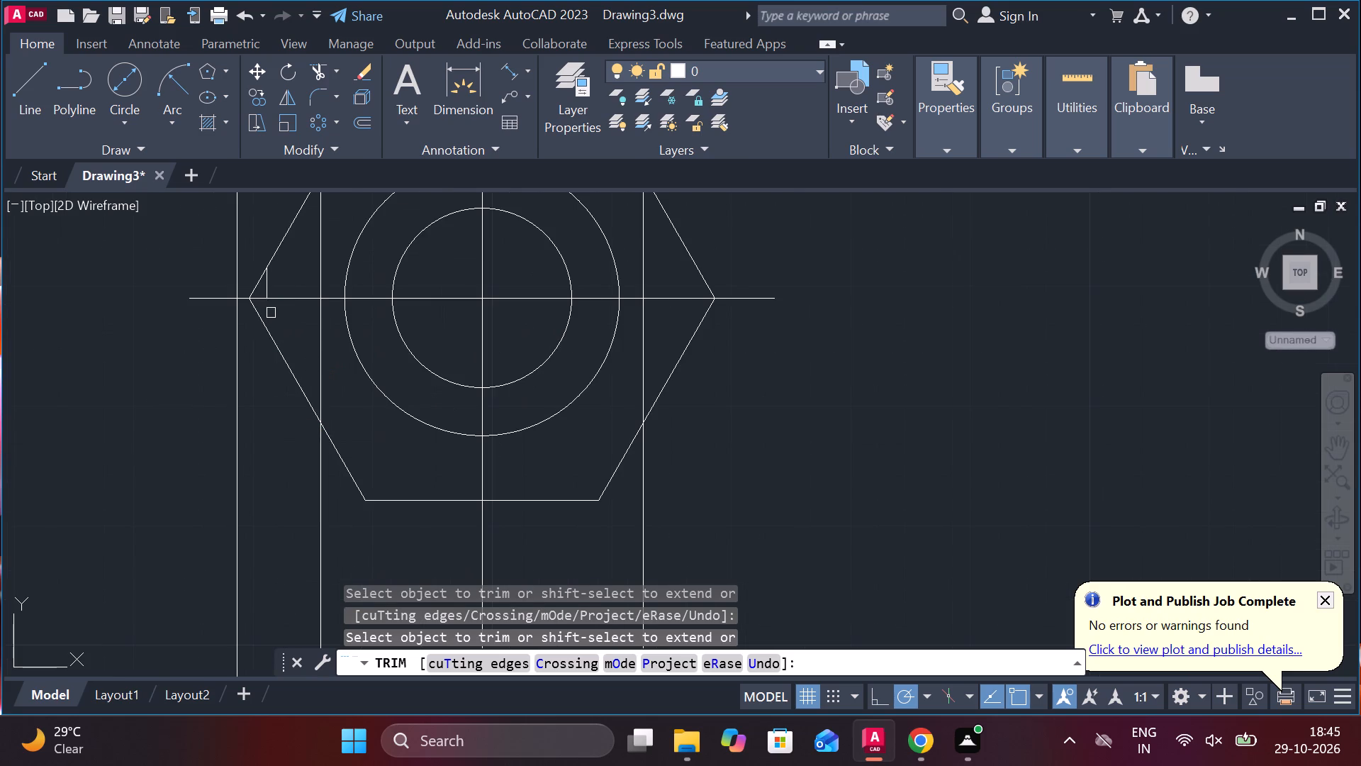
pyautogui.click(269, 287)
pyautogui.scroll(-4, 287, 378)
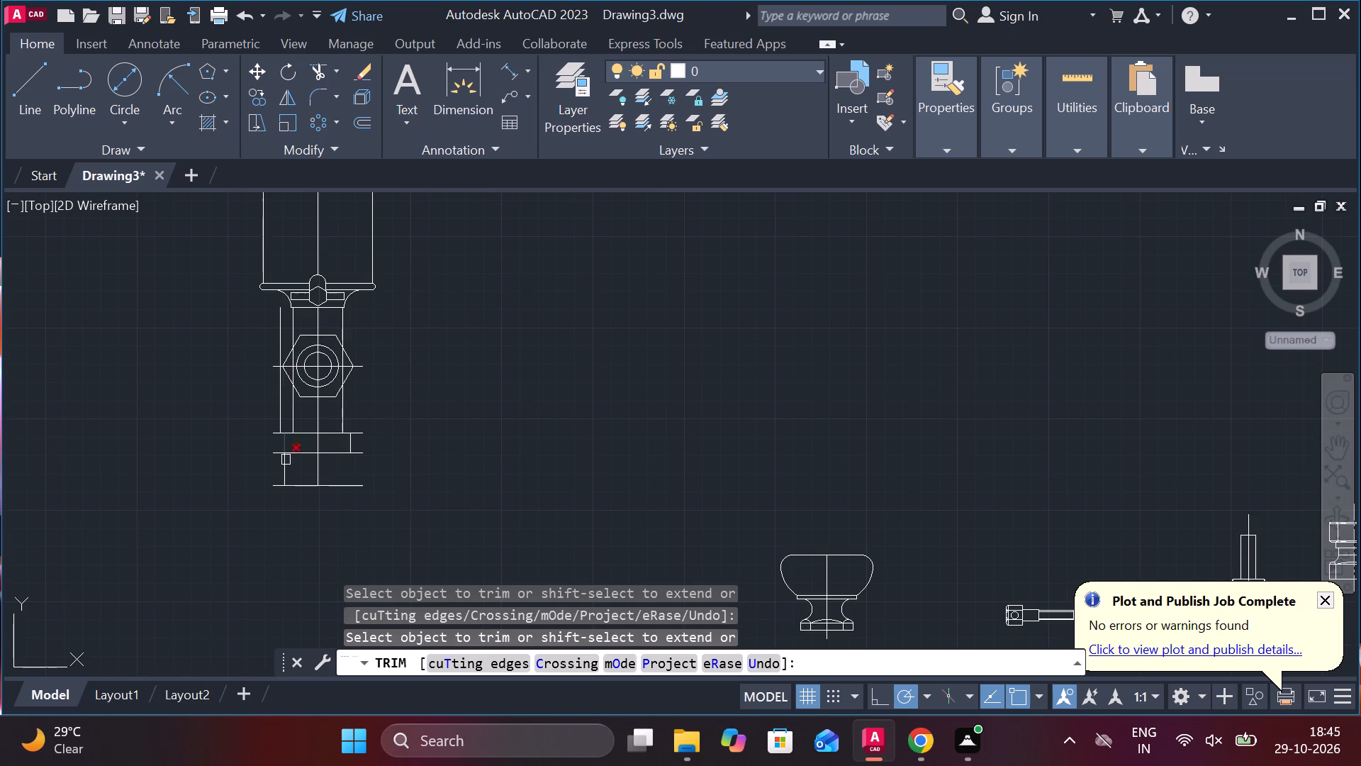
pyautogui.click(286, 465)
# Trim the overhanging ends of the upper two horizontal lines back to the side lines, forming a closed rectangle below the shaft.
pyautogui.scroll(2, 383, 388)
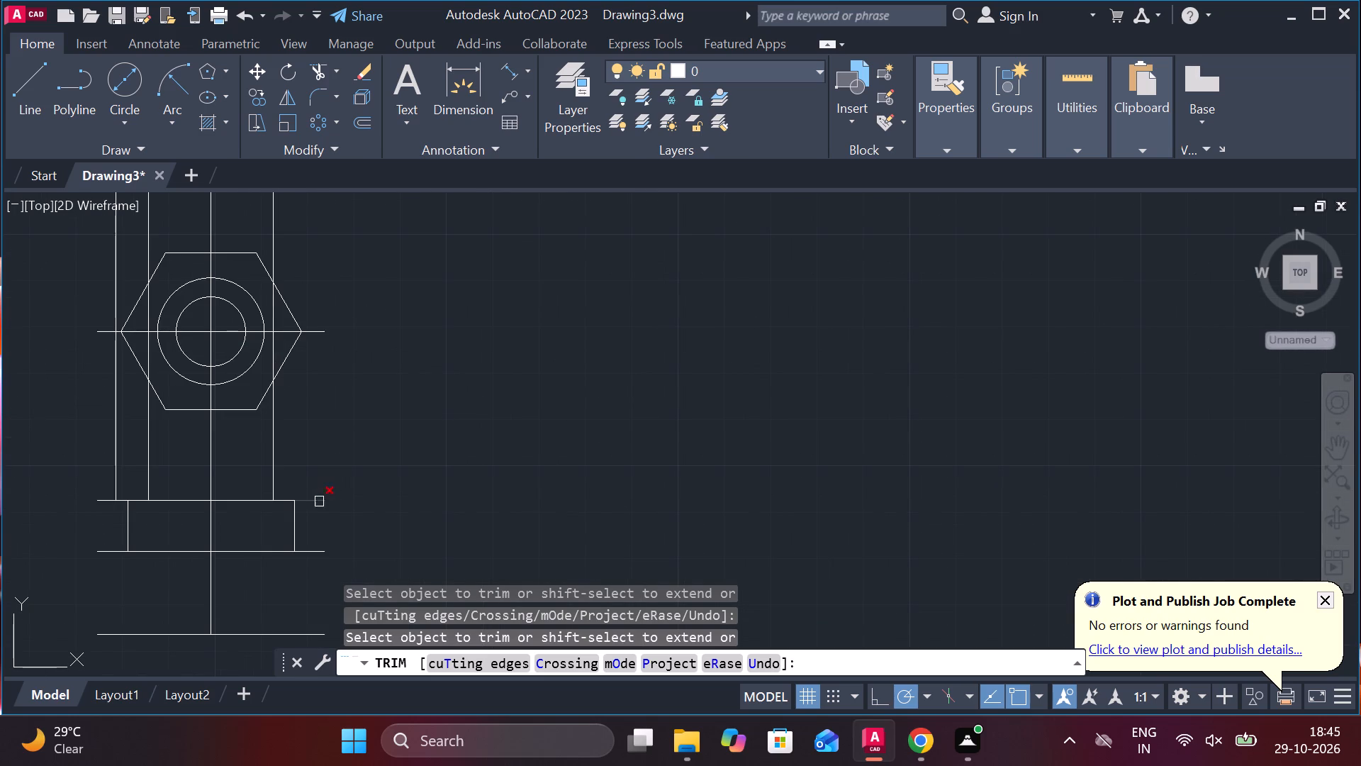
pyautogui.click(319, 501)
pyautogui.click(317, 553)
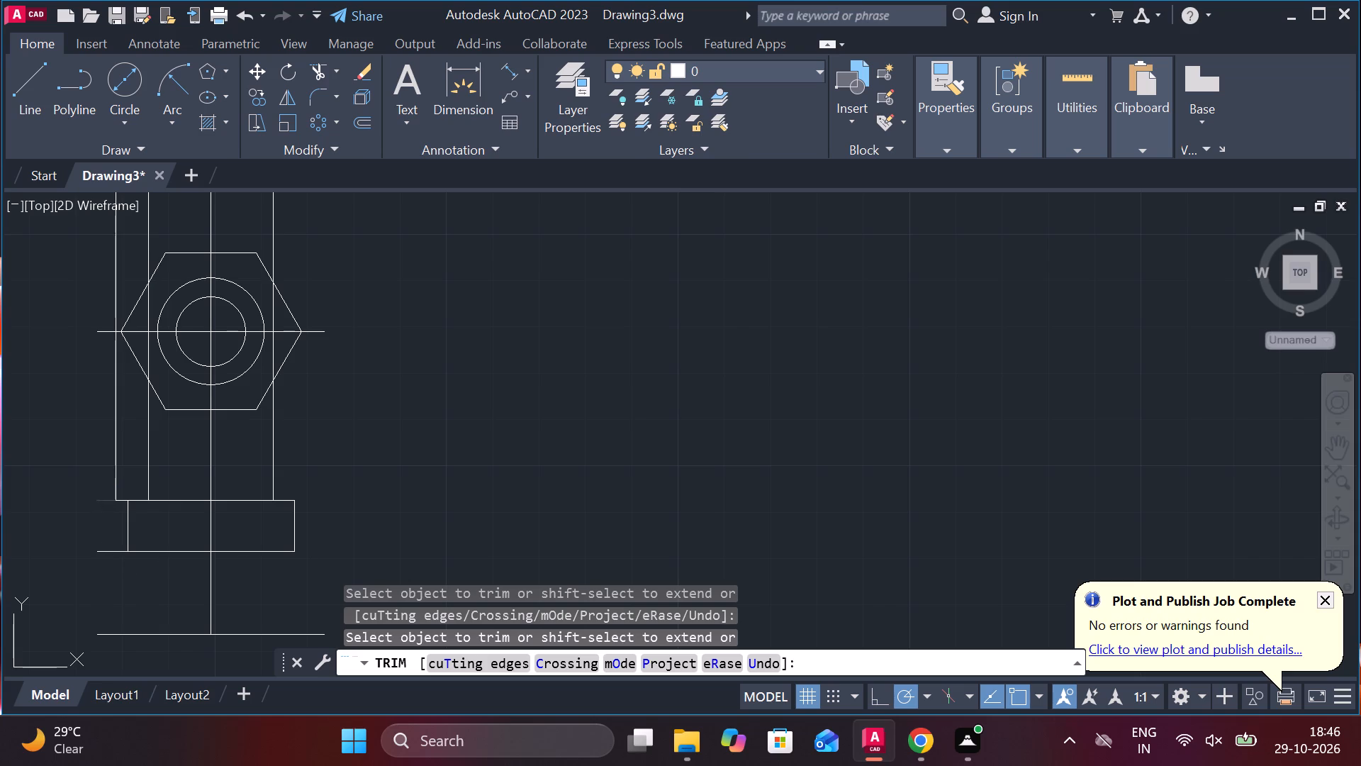
pyautogui.click(104, 501)
pyautogui.click(108, 552)
pyautogui.scroll(3, 118, 543)
pyautogui.click(129, 375)
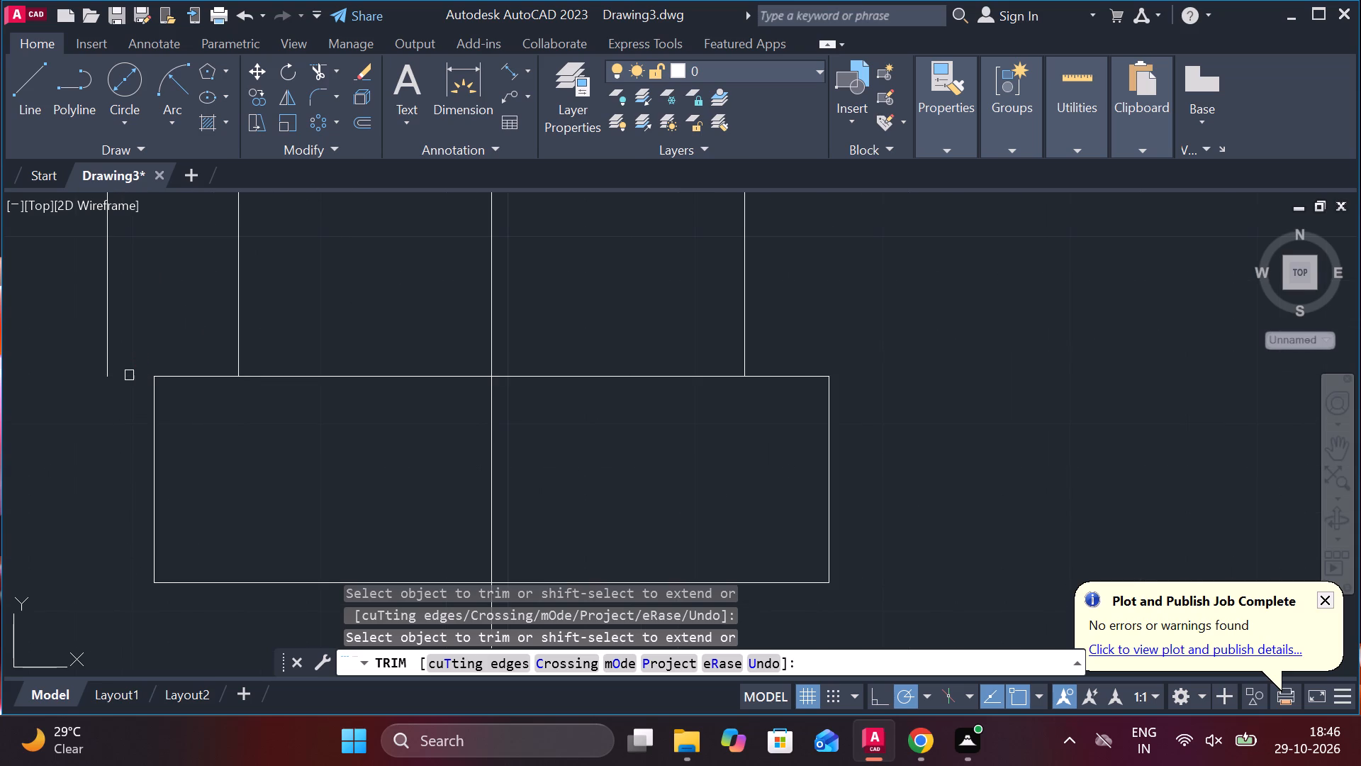
pyautogui.press('Escape')
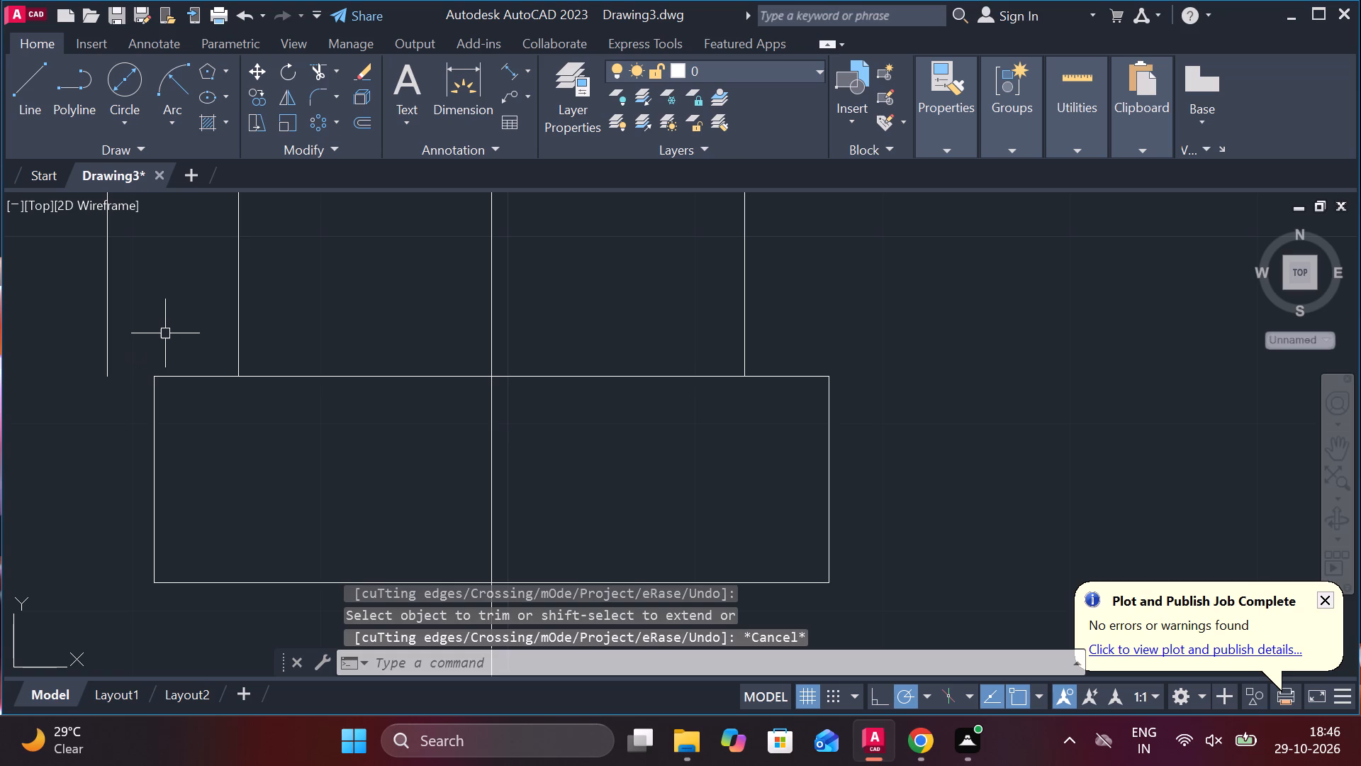
# Check the width of the new rectangle with a linear dimension between its two vertical sides, without placing the dimension.
pyautogui.click(522, 68)
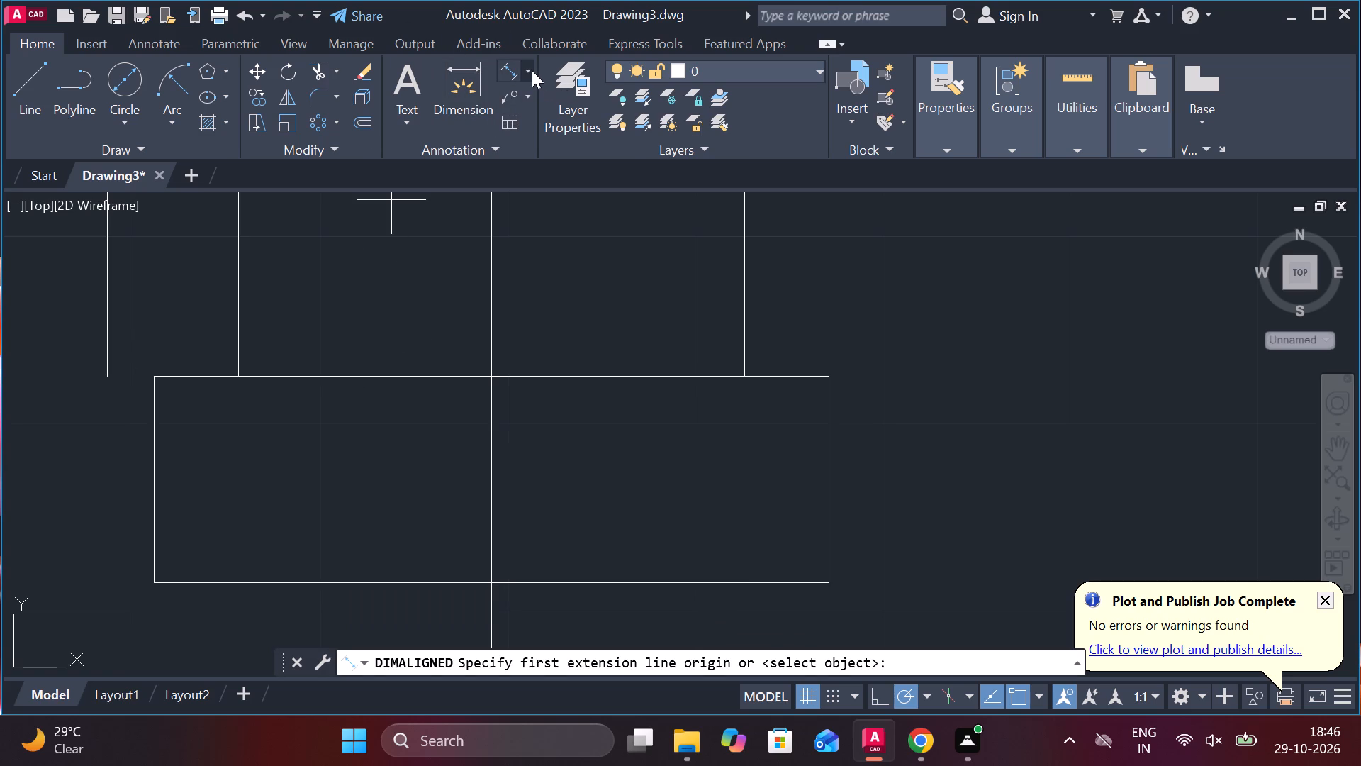
pyautogui.click(532, 70)
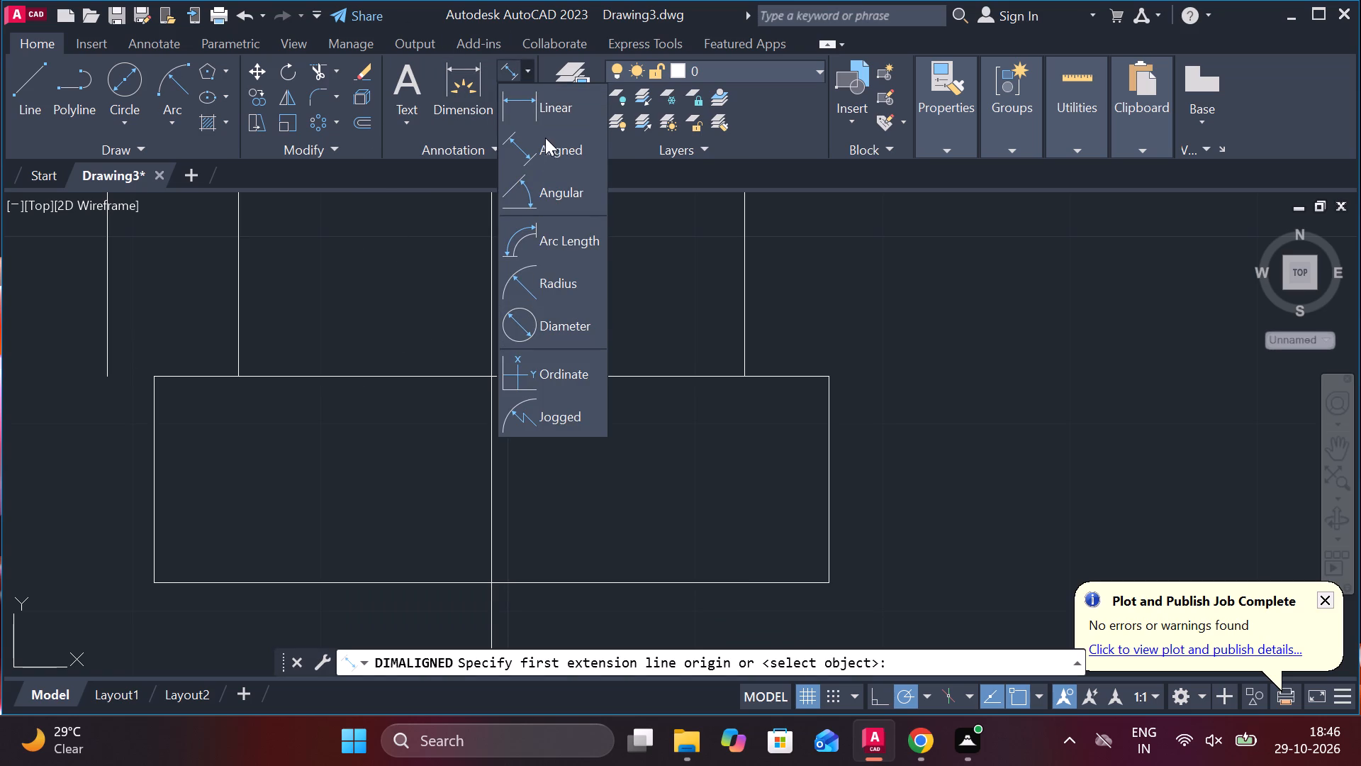
pyautogui.click(552, 118)
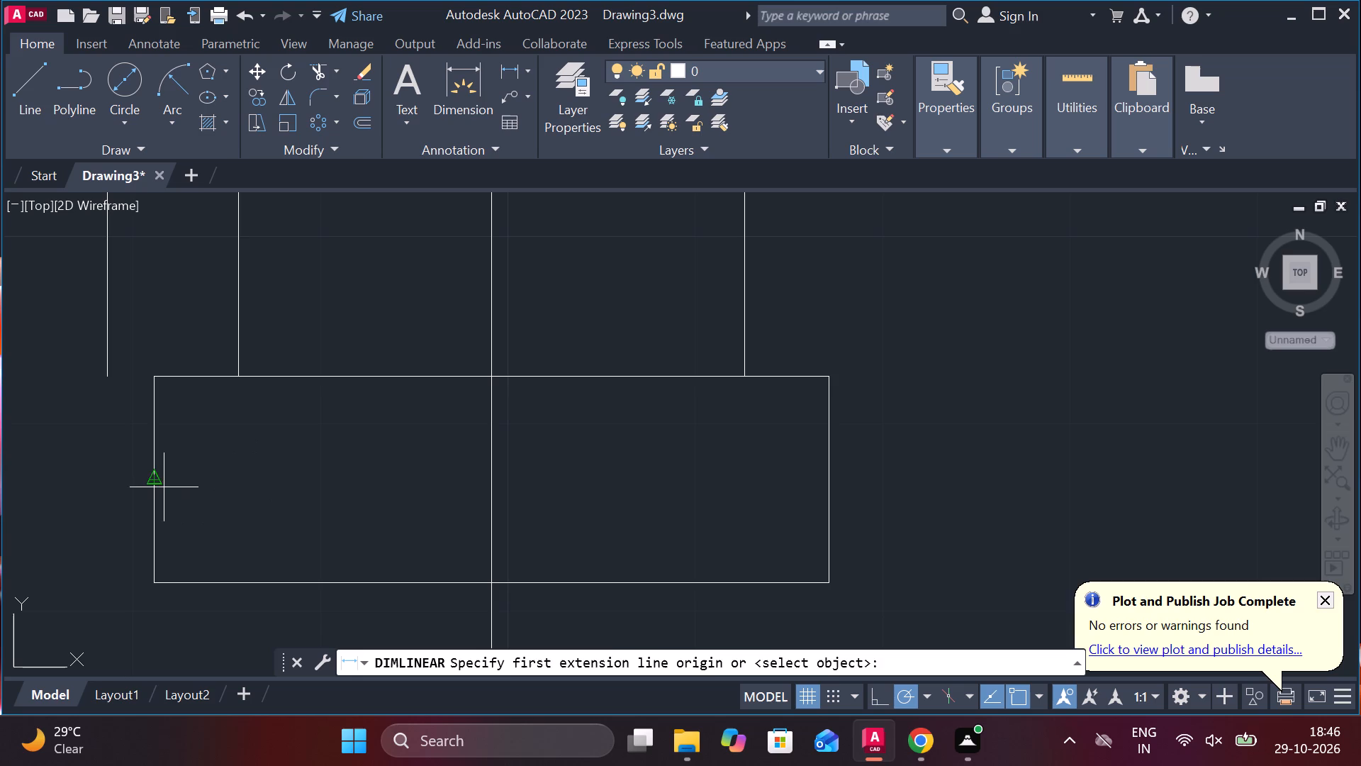
pyautogui.click(164, 487)
pyautogui.click(826, 484)
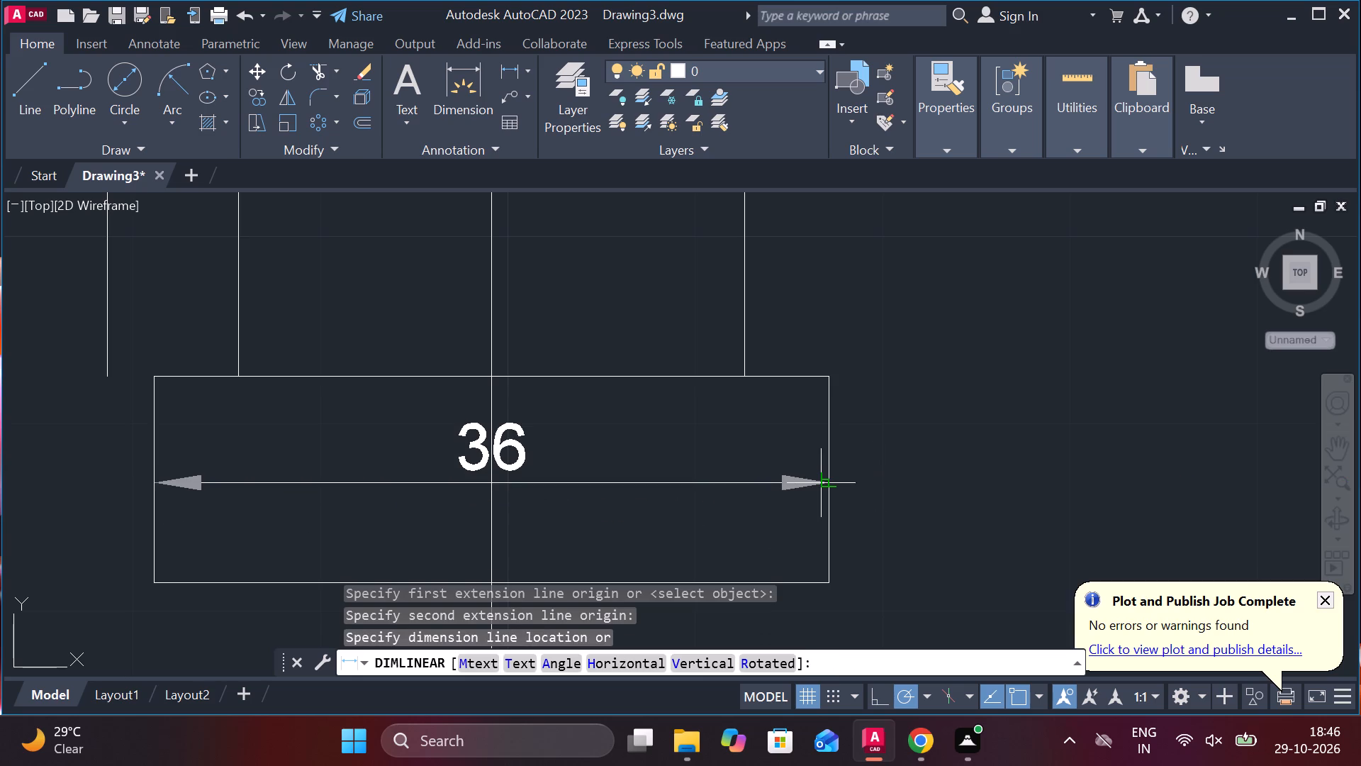
pyautogui.press('Escape')
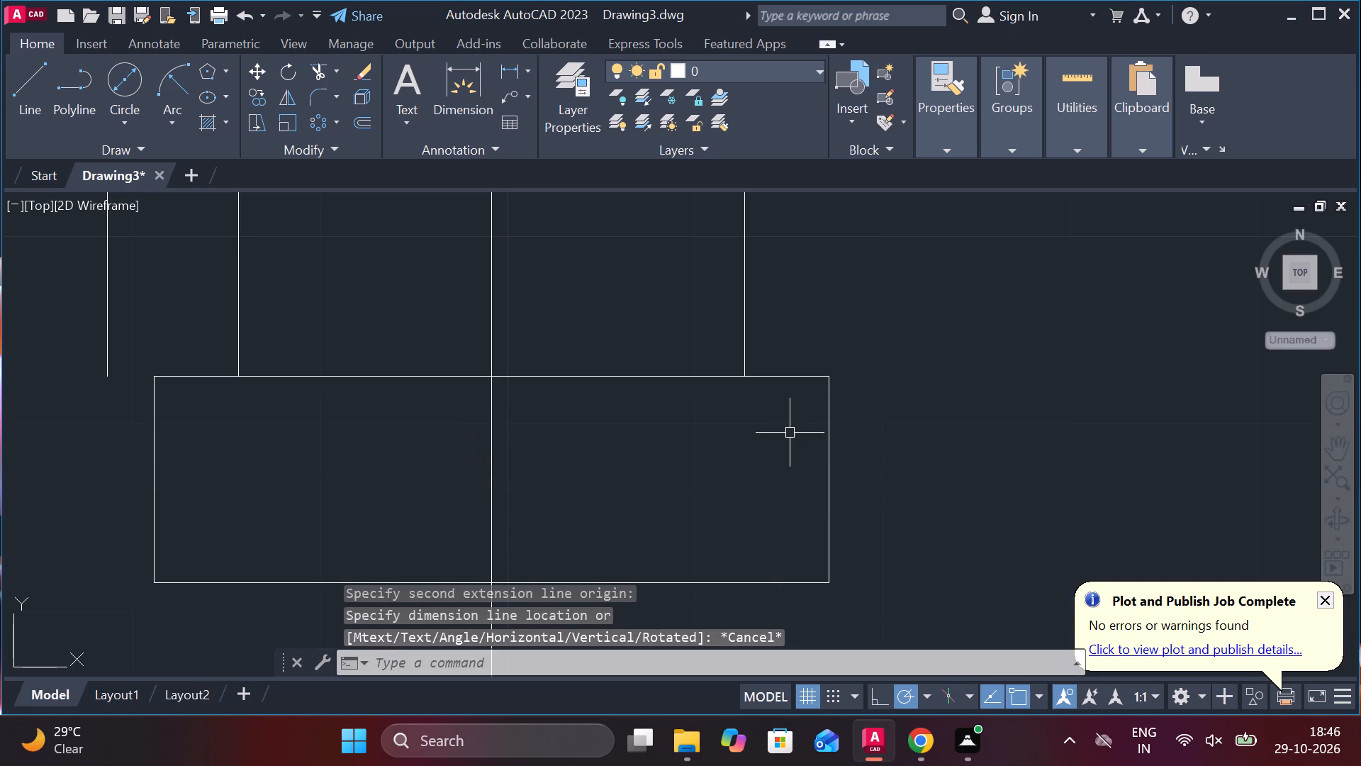
# Copy the rectangle's left vertical side 10 units inward, toward the centre line.
pyautogui.scroll(-2, 873, 424)
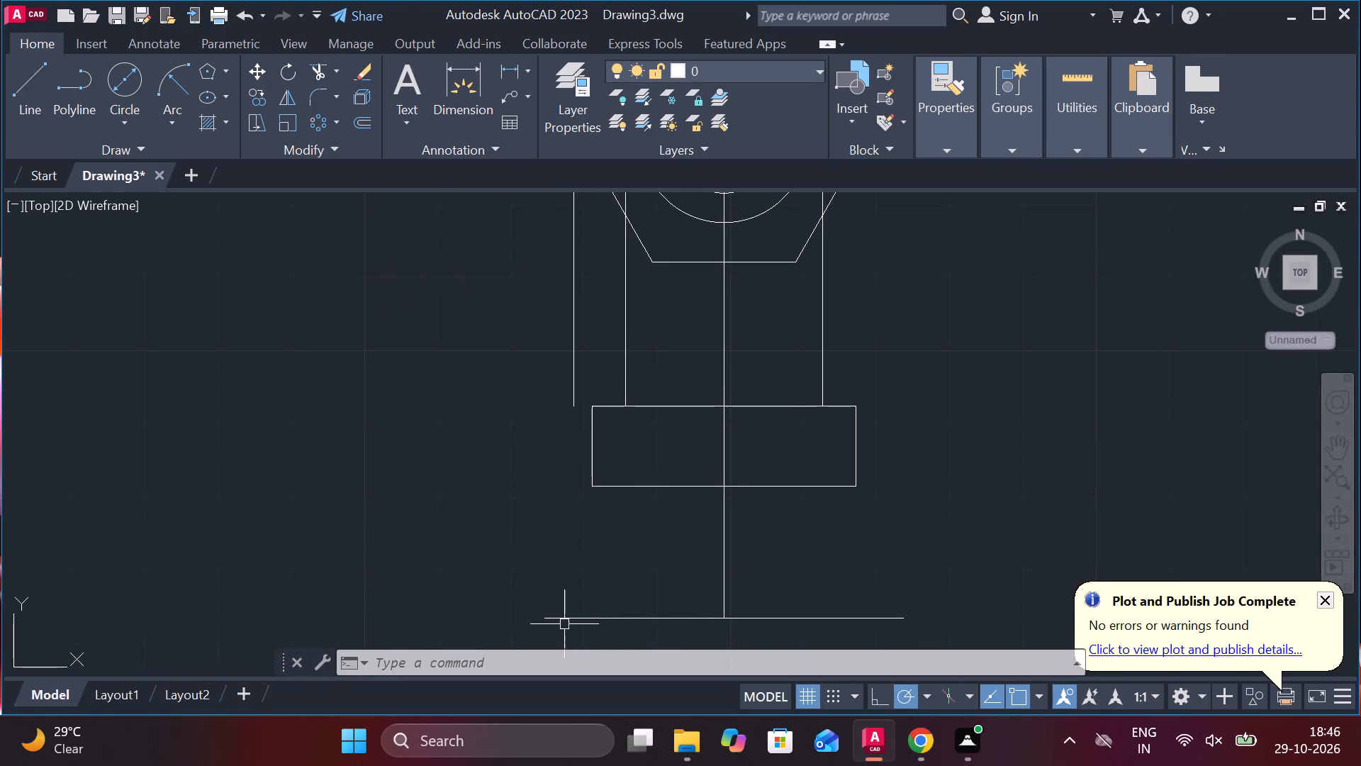
pyautogui.click(589, 450)
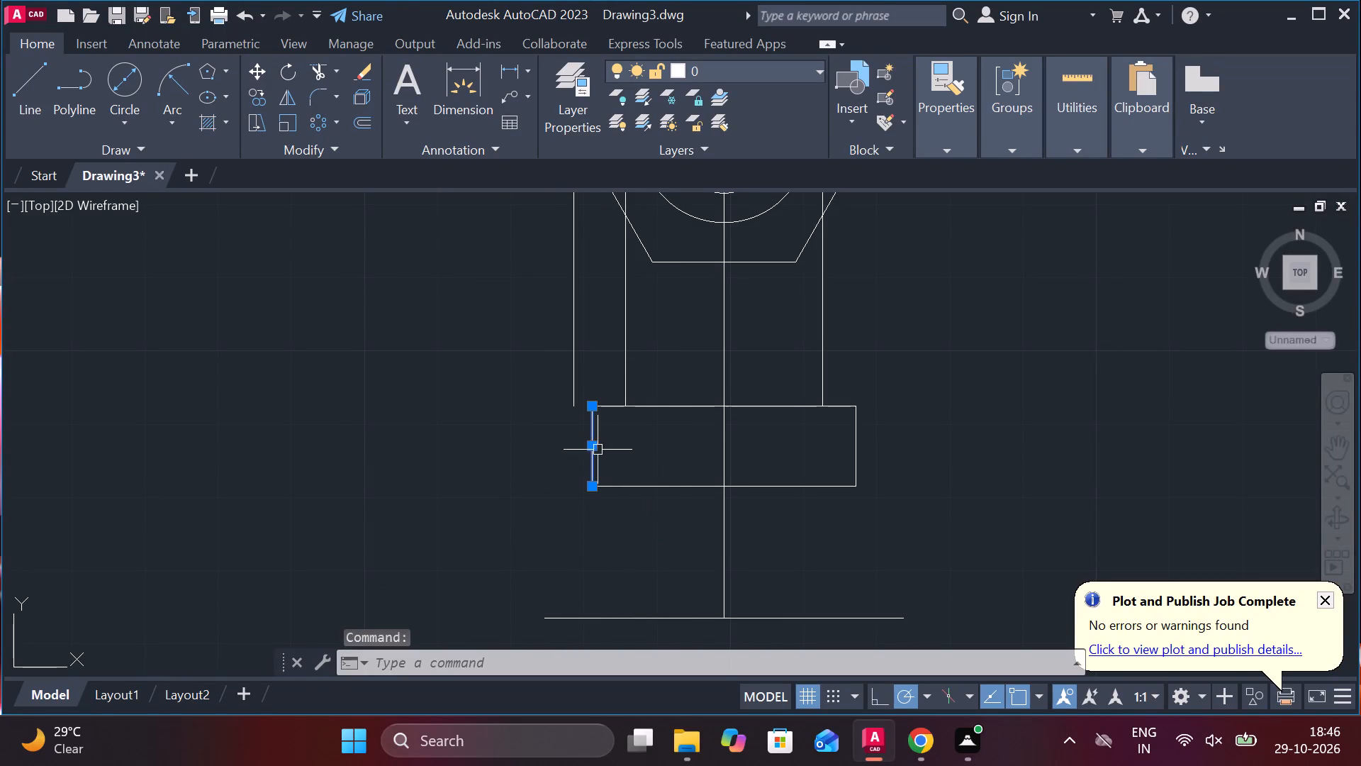
pyautogui.click(257, 104)
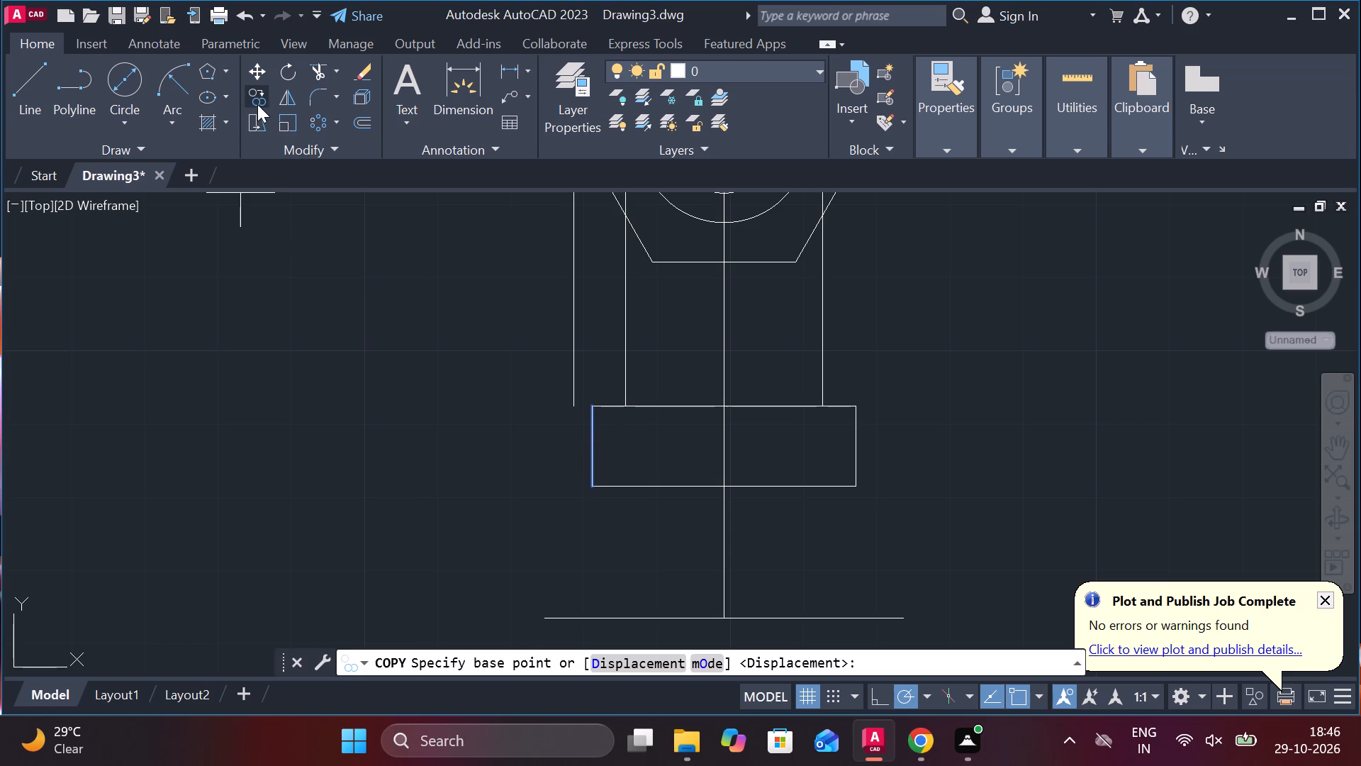
pyautogui.click(595, 448)
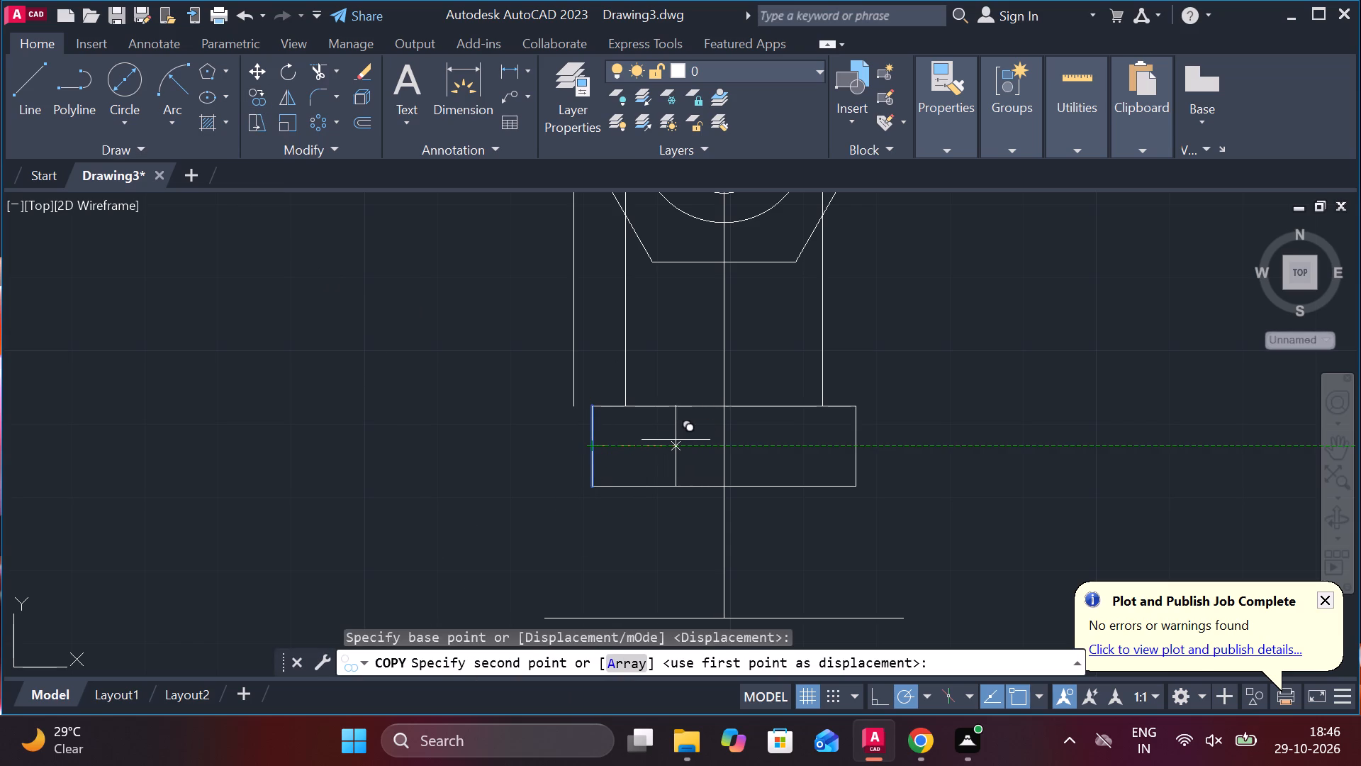
pyautogui.press('1')
pyautogui.press('0')
pyautogui.press('Return')
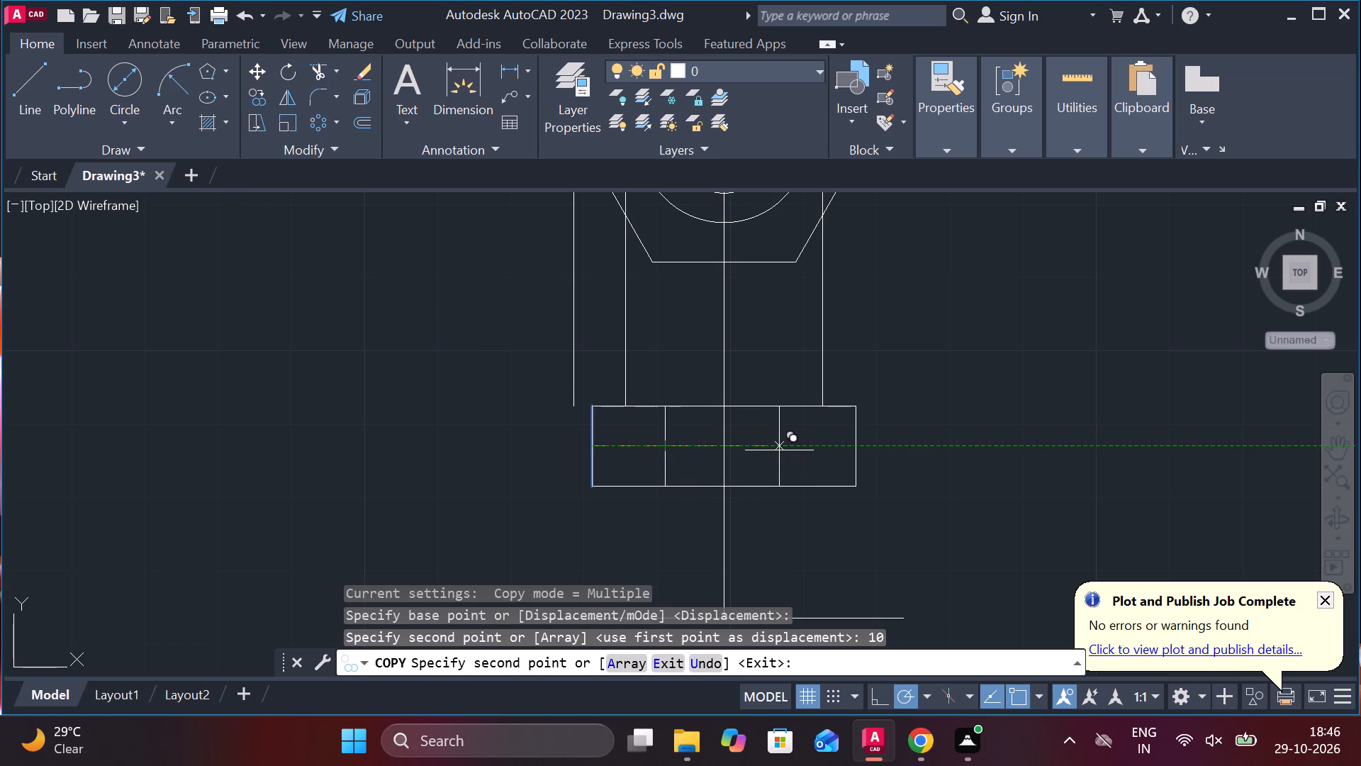
pyautogui.press('Escape')
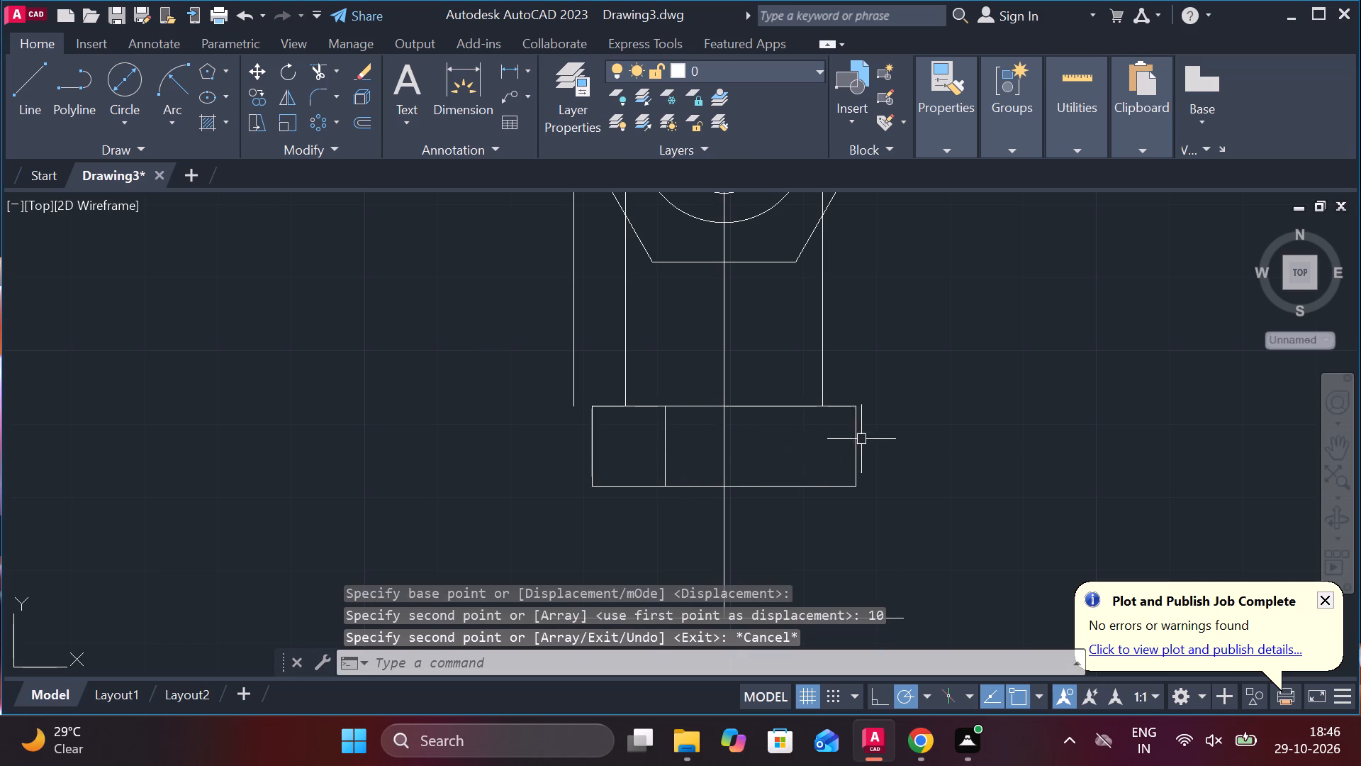
# Copy the rectangle's right vertical side 10 units inward, toward the centre line.
pyautogui.click(858, 450)
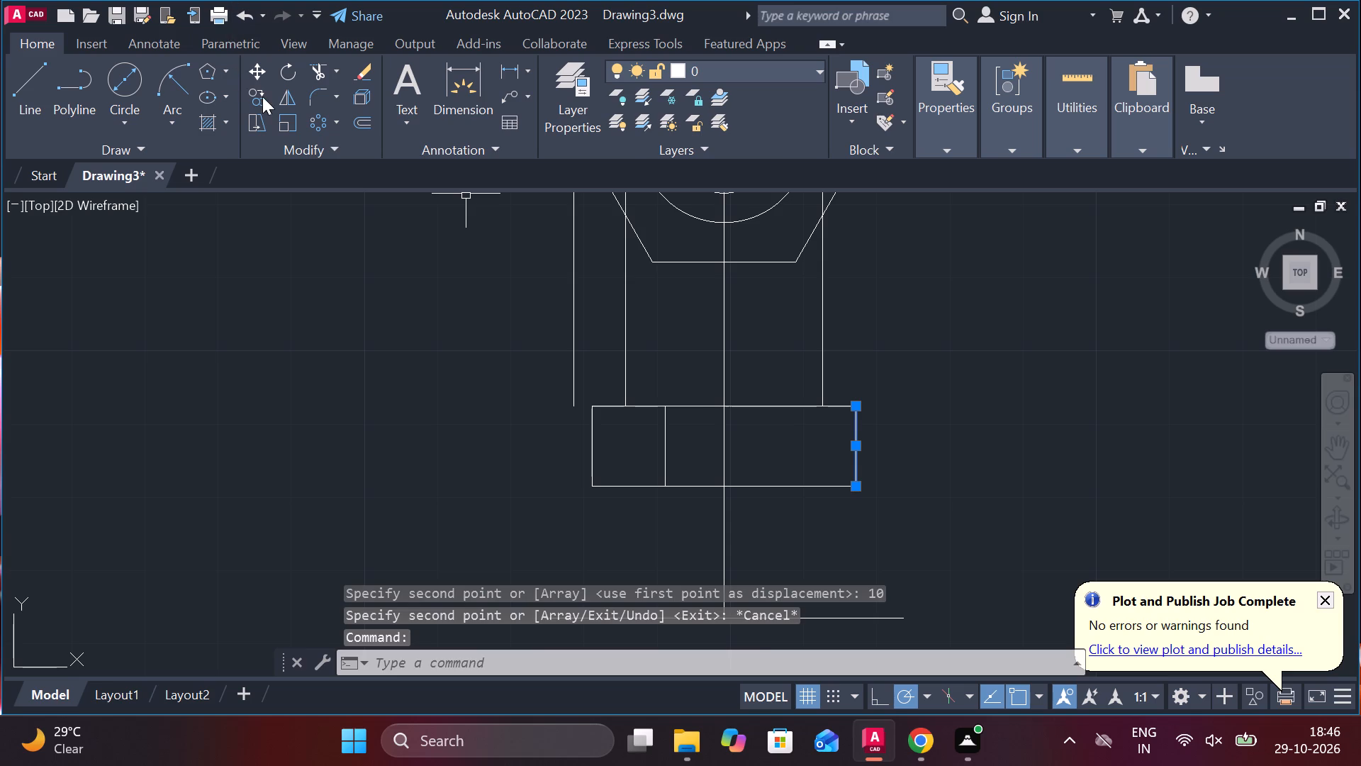
pyautogui.click(262, 96)
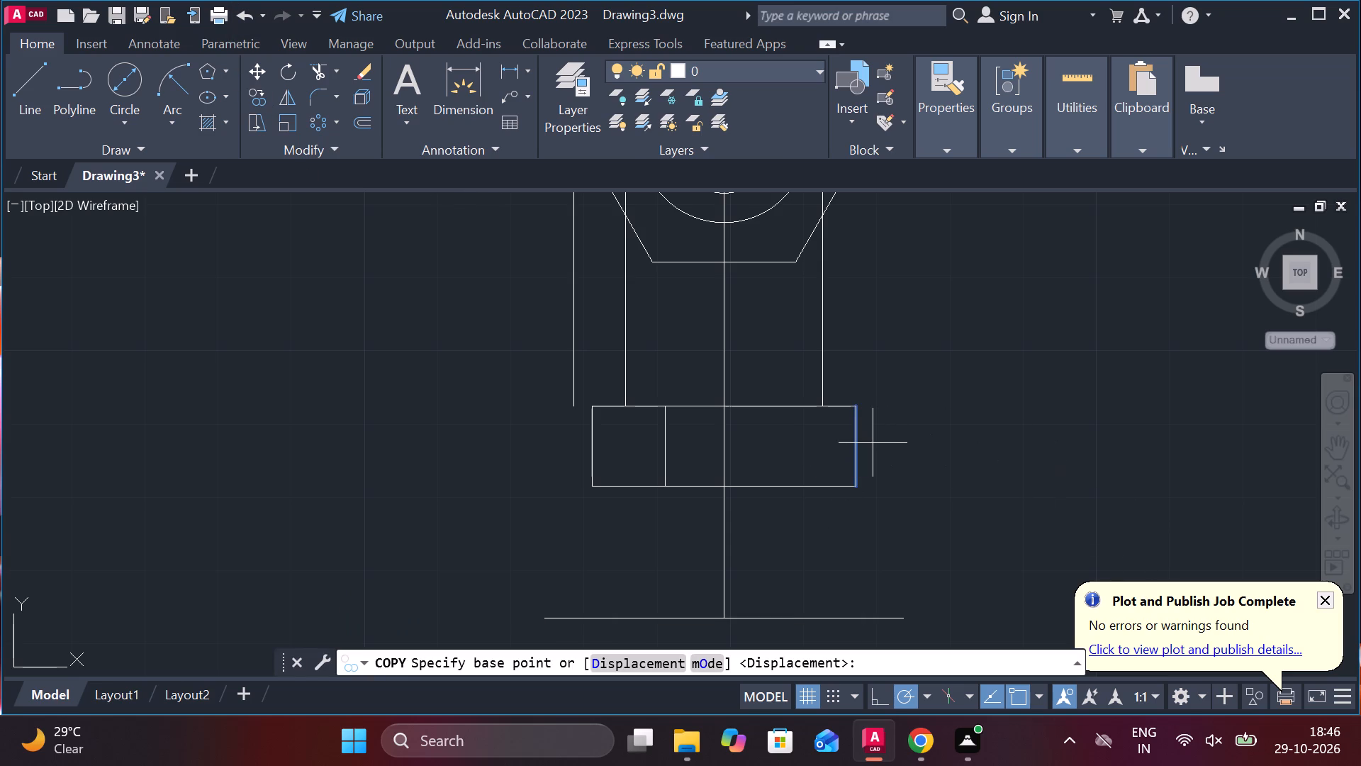
pyautogui.click(858, 445)
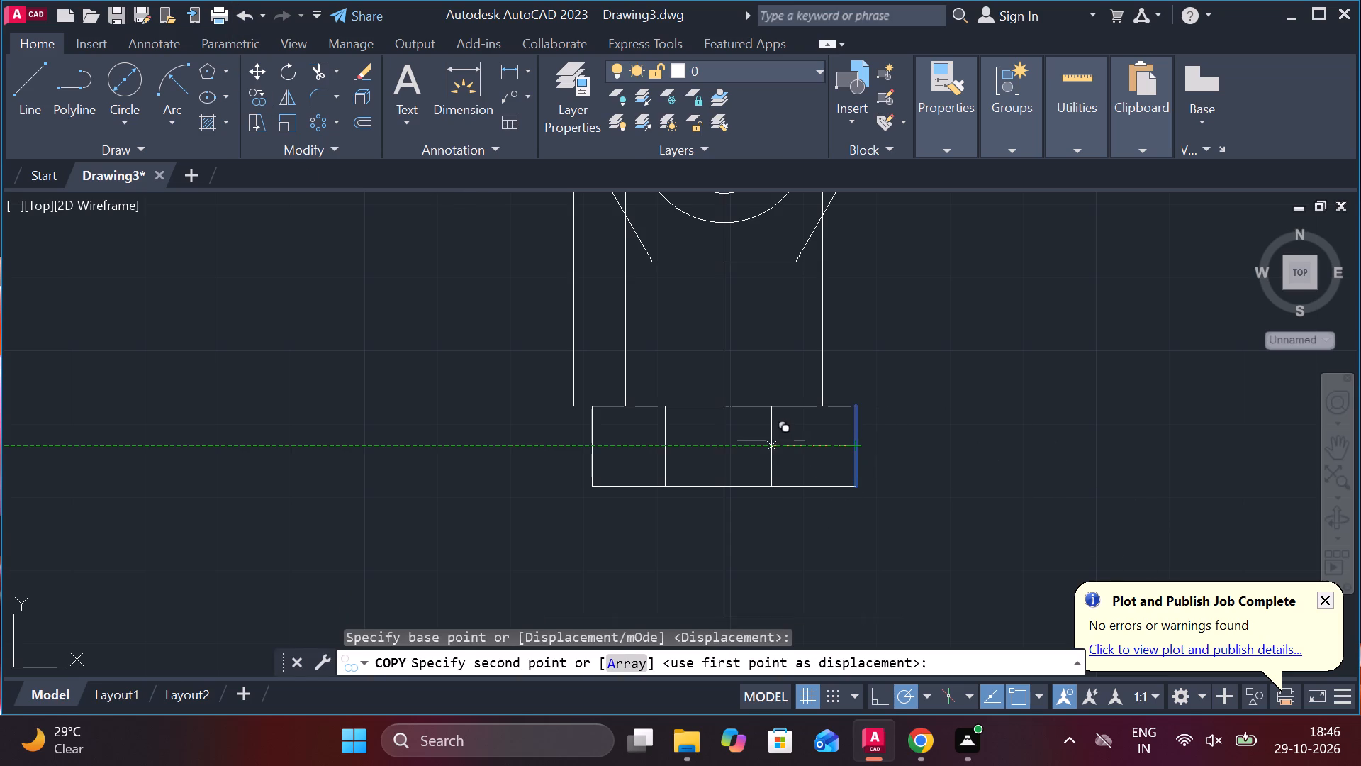
pyautogui.press('1')
pyautogui.press('0')
pyautogui.press('Return')
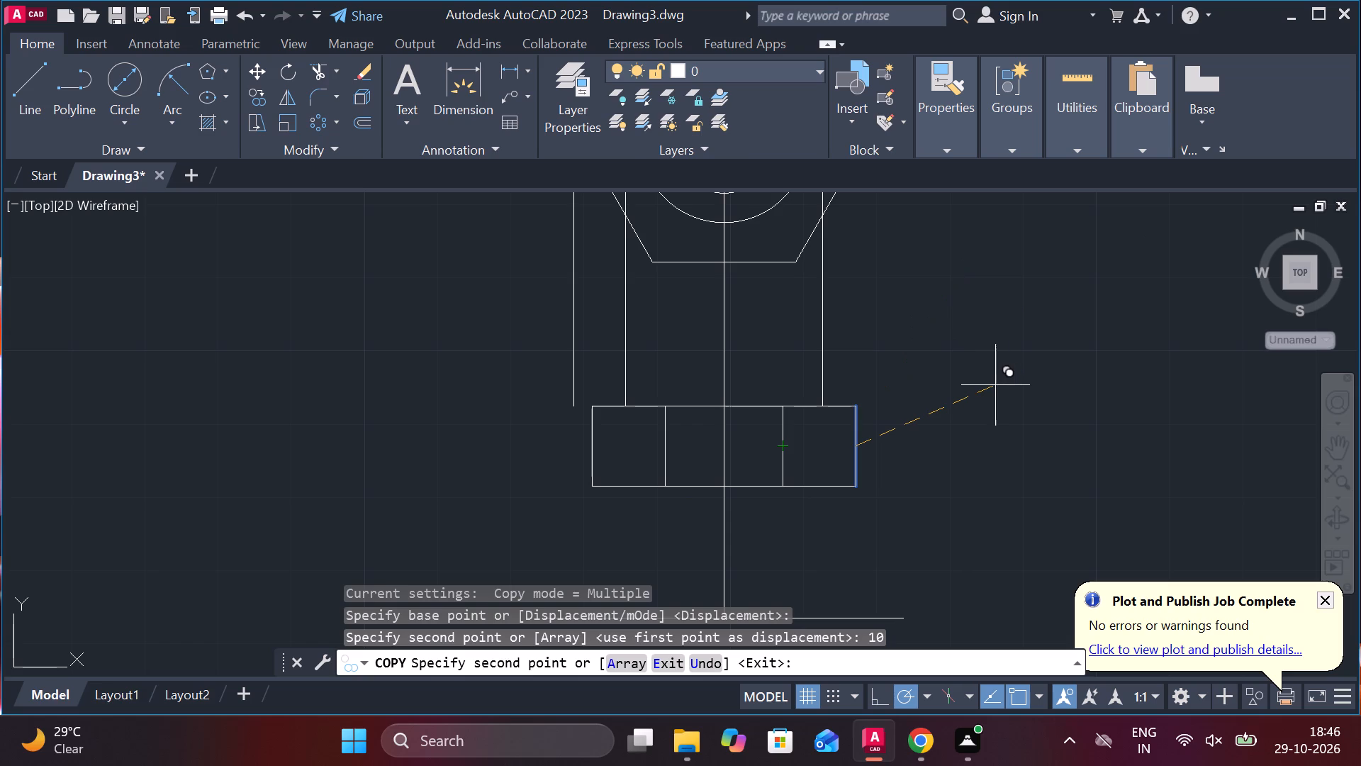
pyautogui.press('Escape')
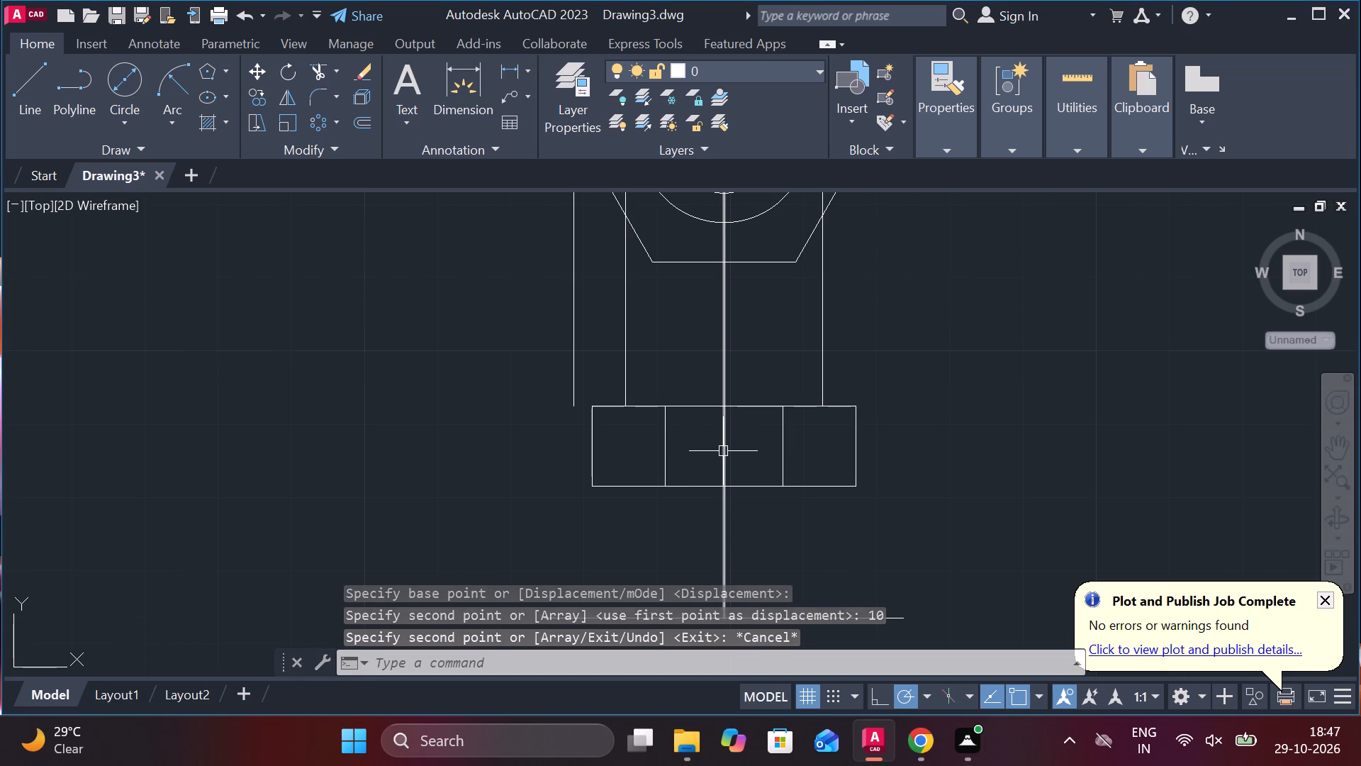
# Check the spacing between the right inner line and the rectangle's right side with a linear dimension, without placing it.
pyautogui.scroll(-1, 723, 451)
pyautogui.scroll(1, 772, 484)
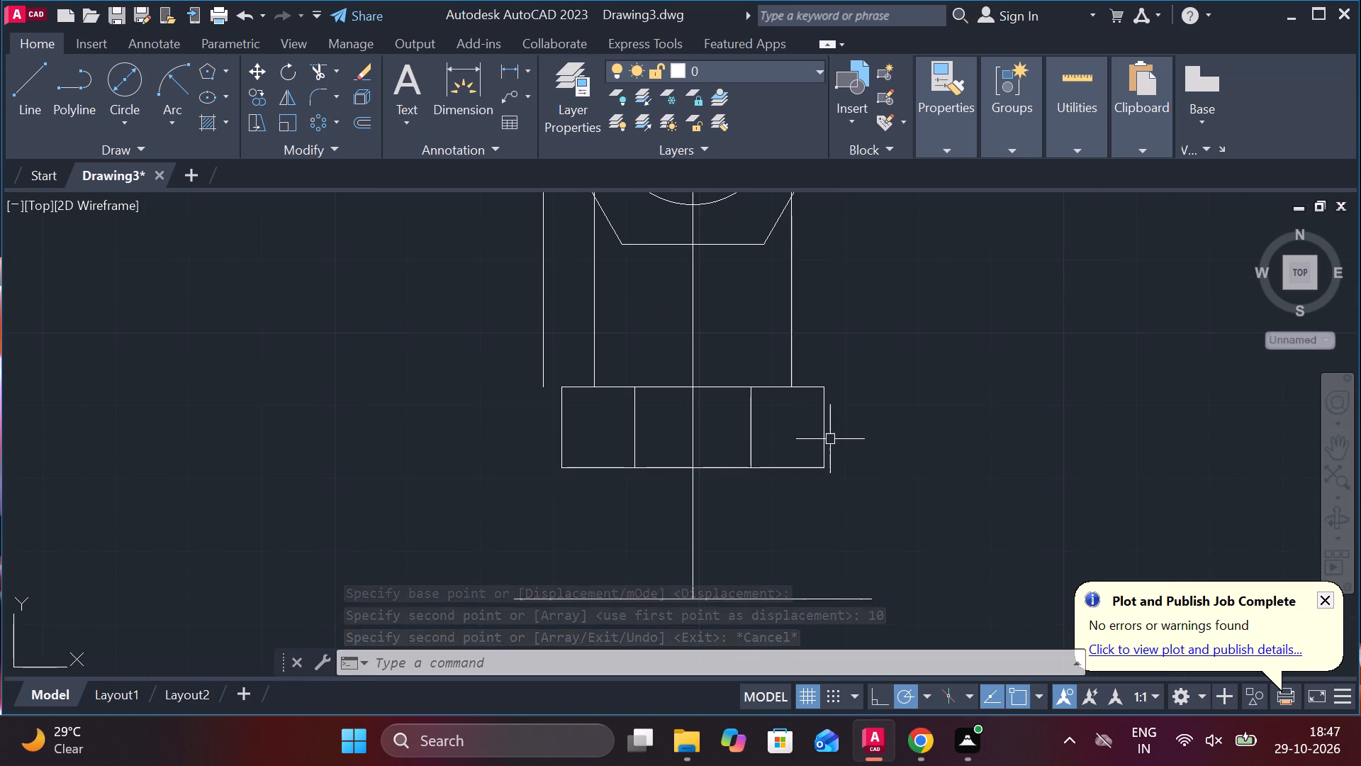
pyautogui.click(514, 78)
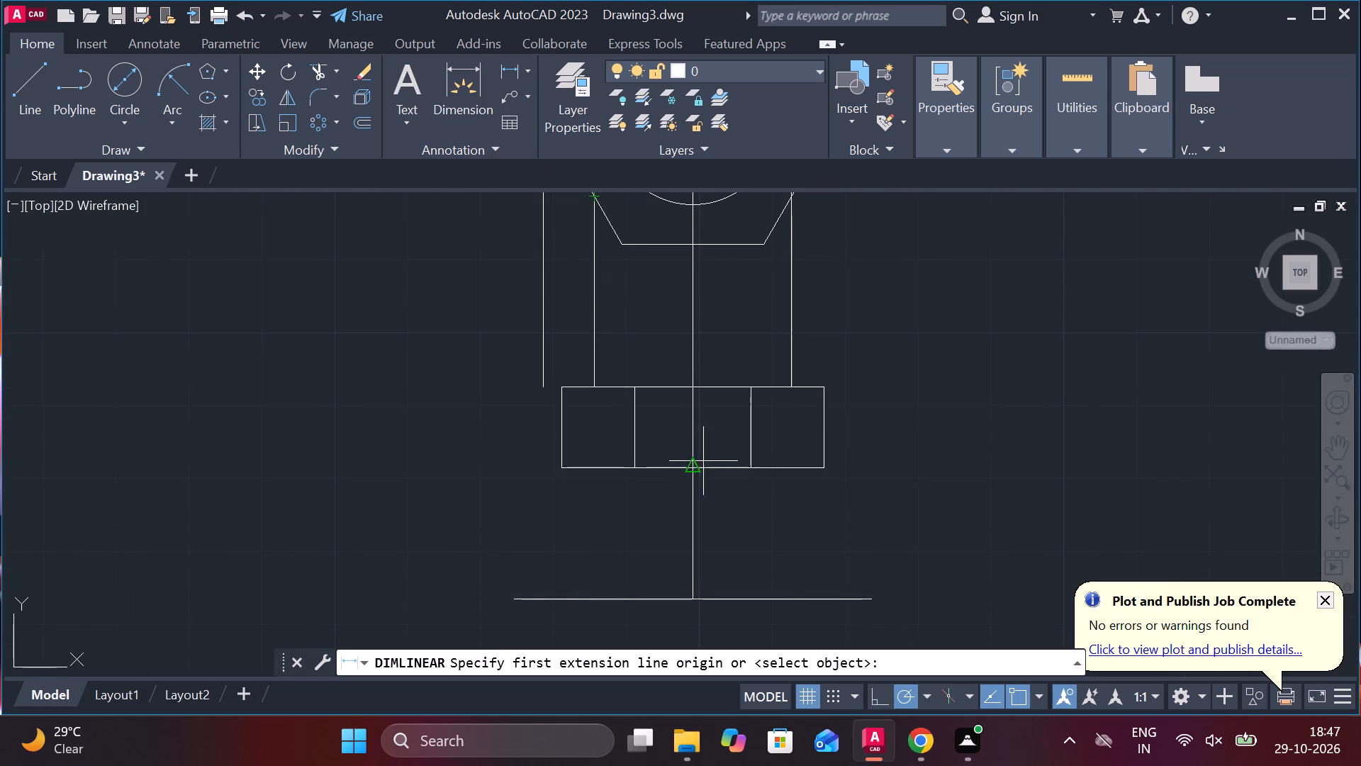
pyautogui.click(751, 469)
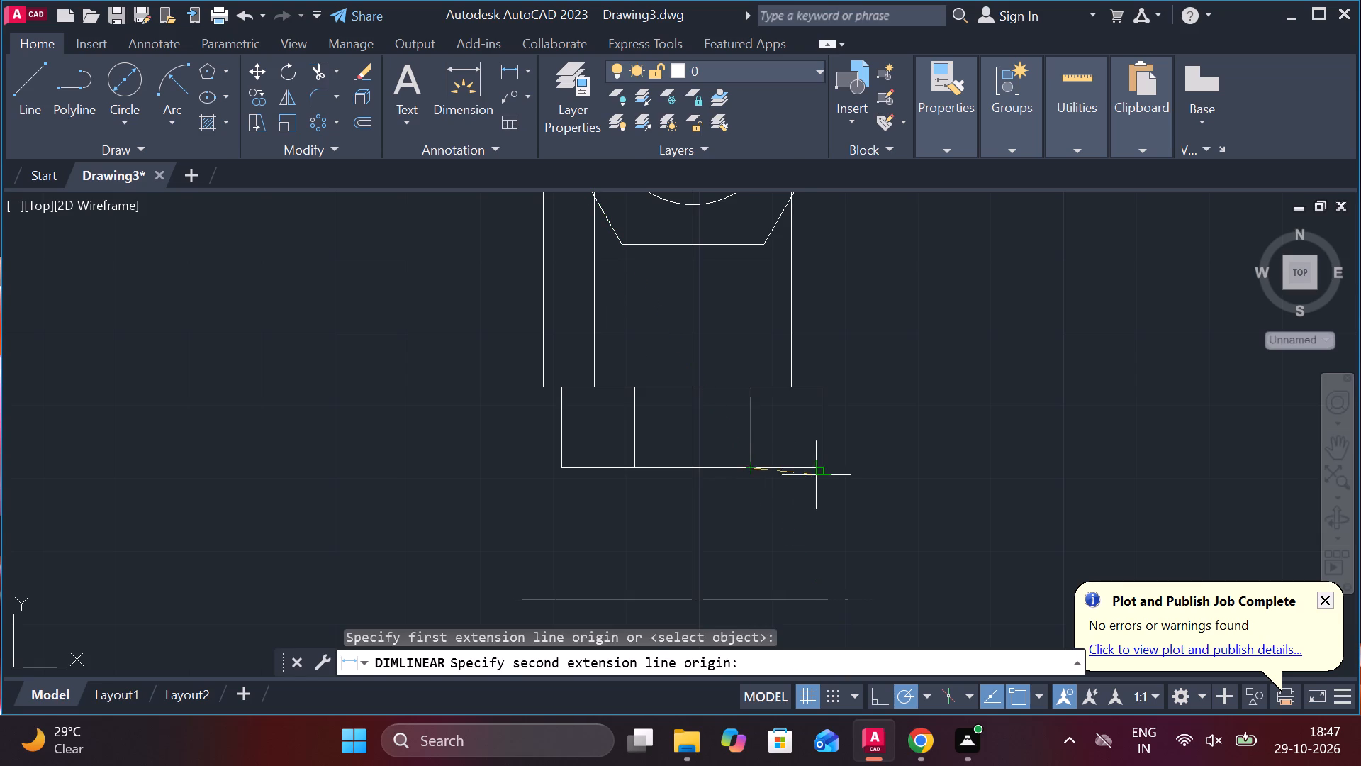
pyautogui.click(826, 467)
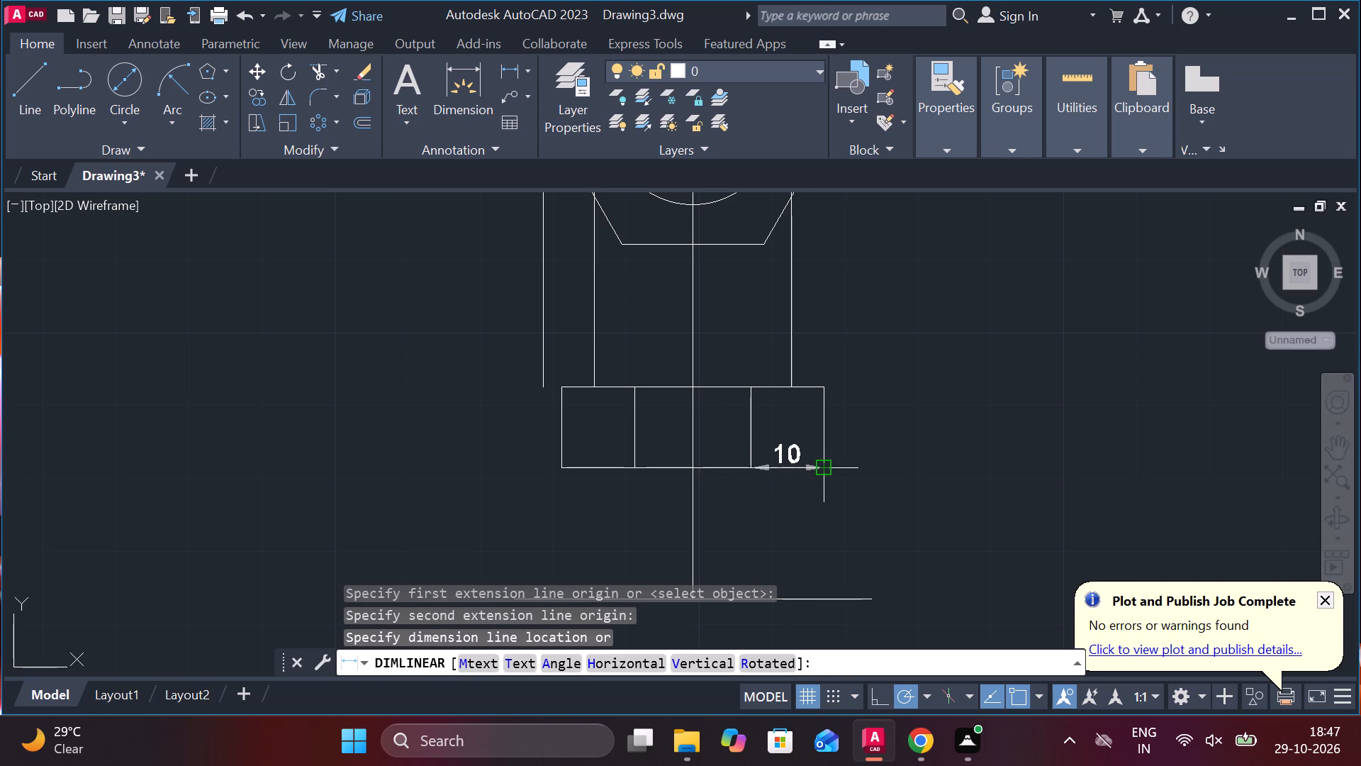
pyautogui.press('Escape')
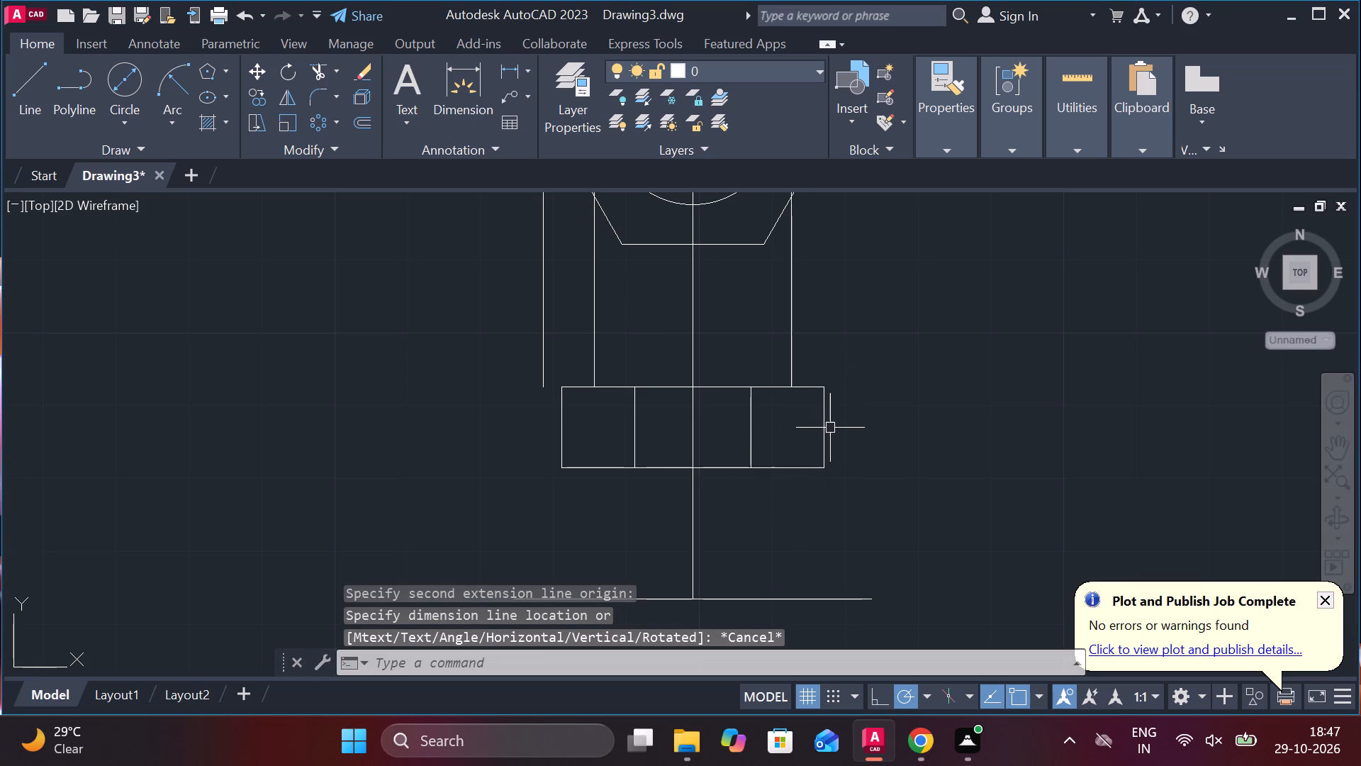
# Copy the rectangle's right side toward the left at distances of 5 and 31 units.
pyautogui.click(827, 428)
pyautogui.write('CO')
pyautogui.press('Return')
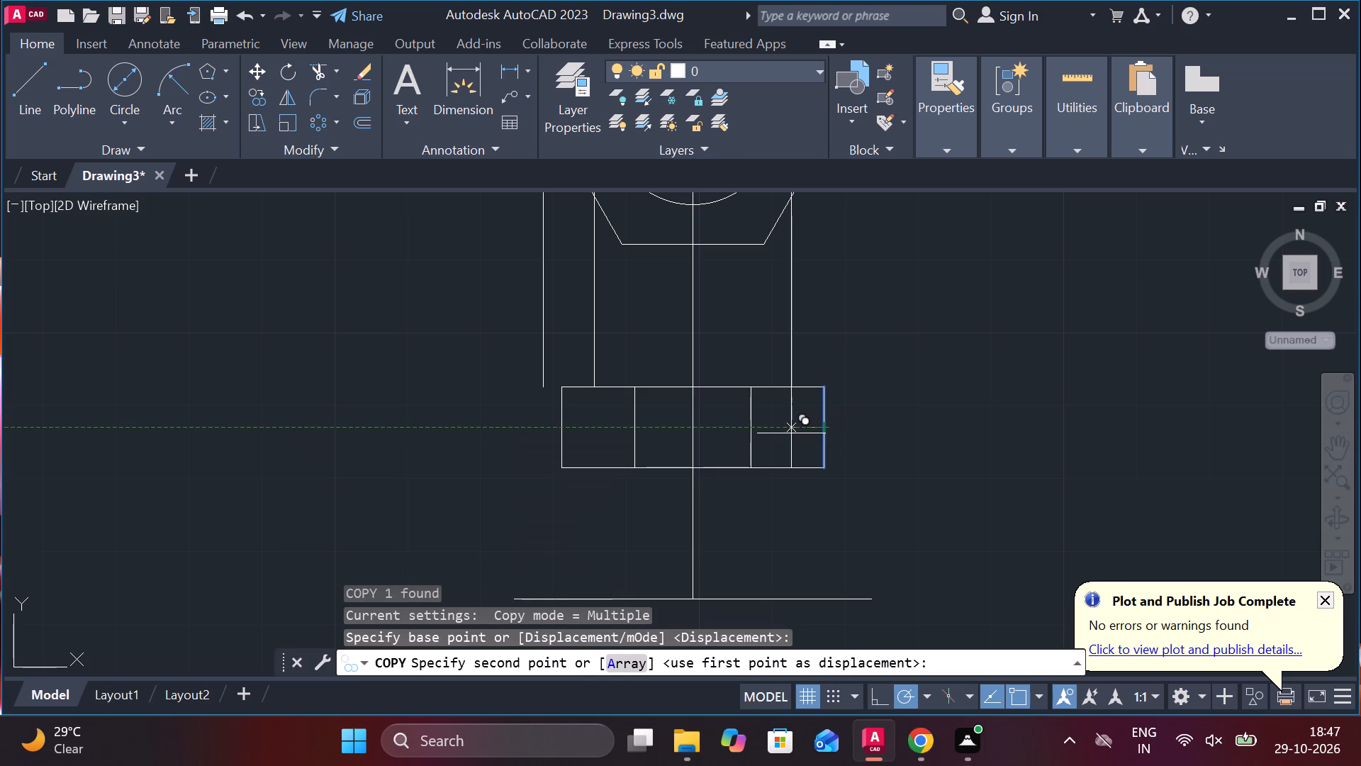
pyautogui.press('5')
pyautogui.press('Return')
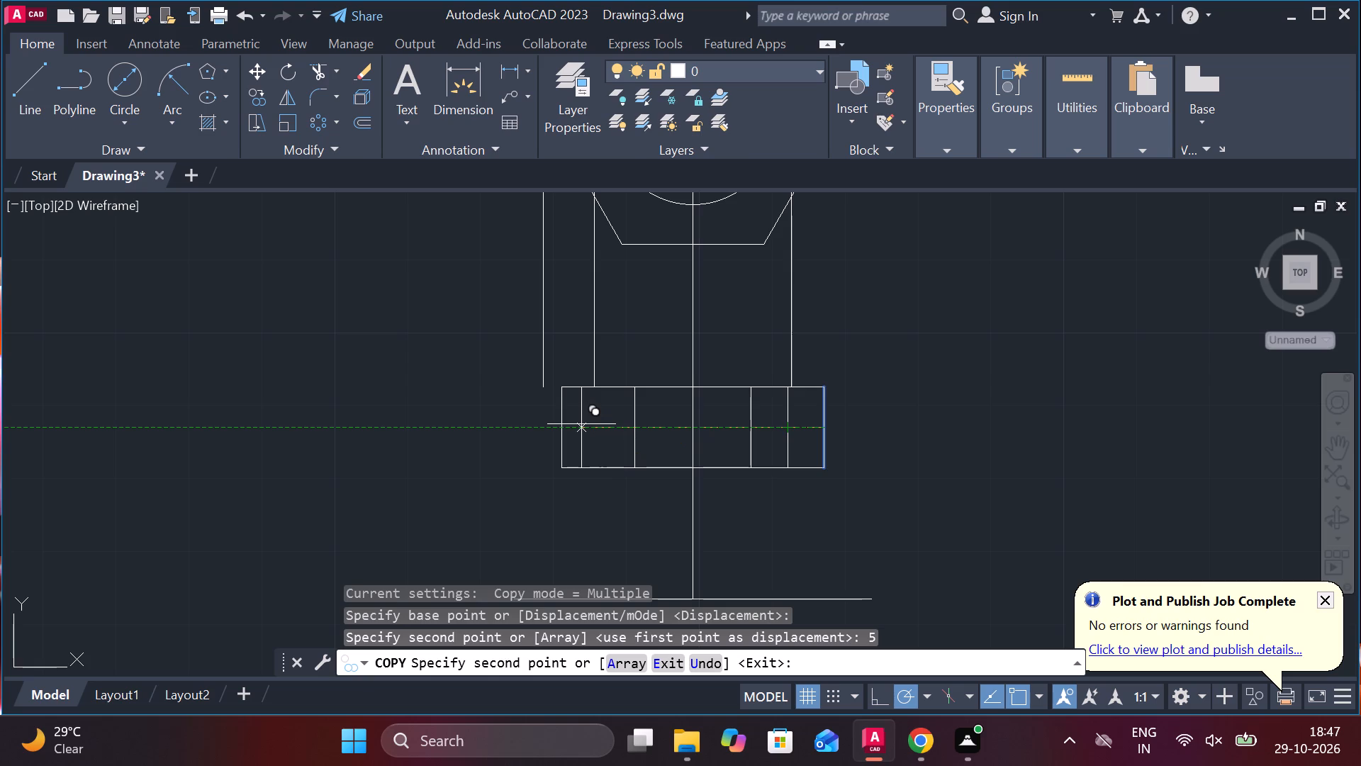
pyautogui.write('31')
pyautogui.press('Return')
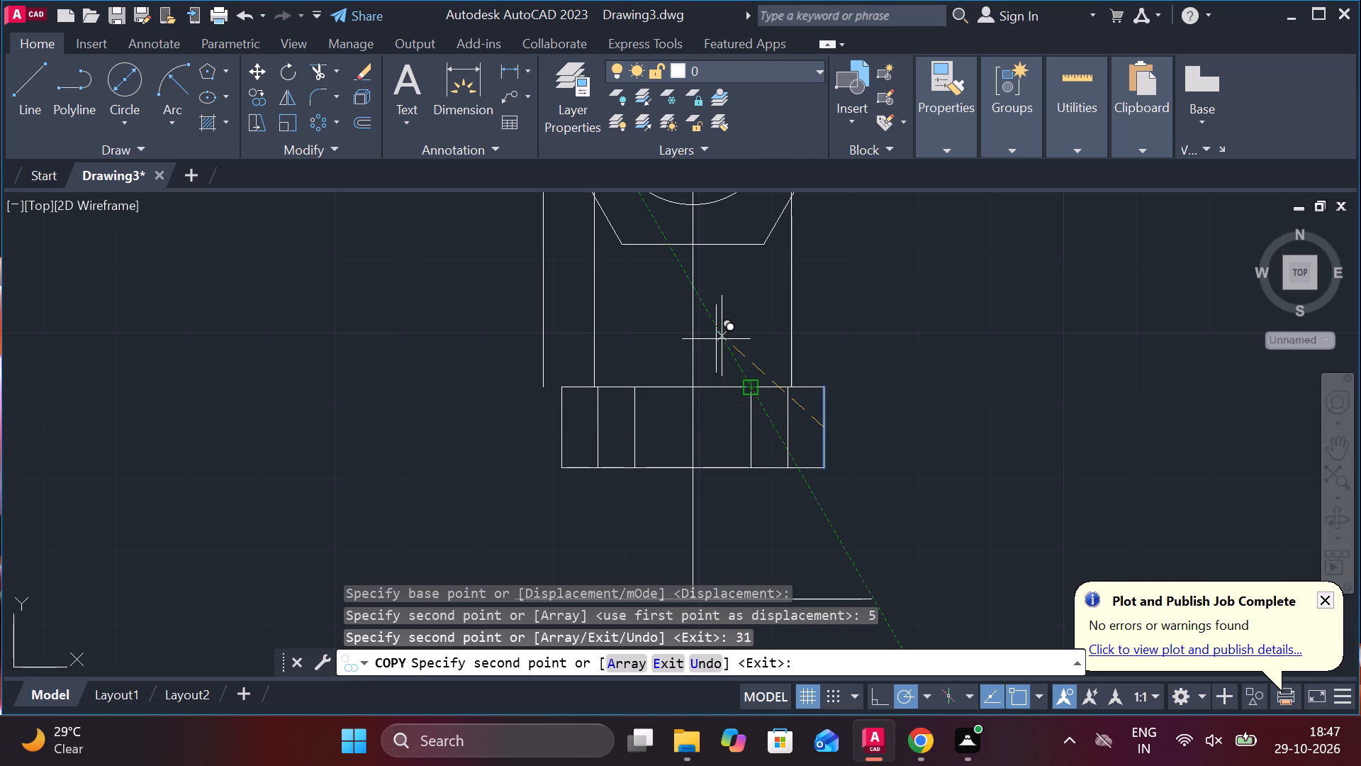
pyautogui.press('Escape')
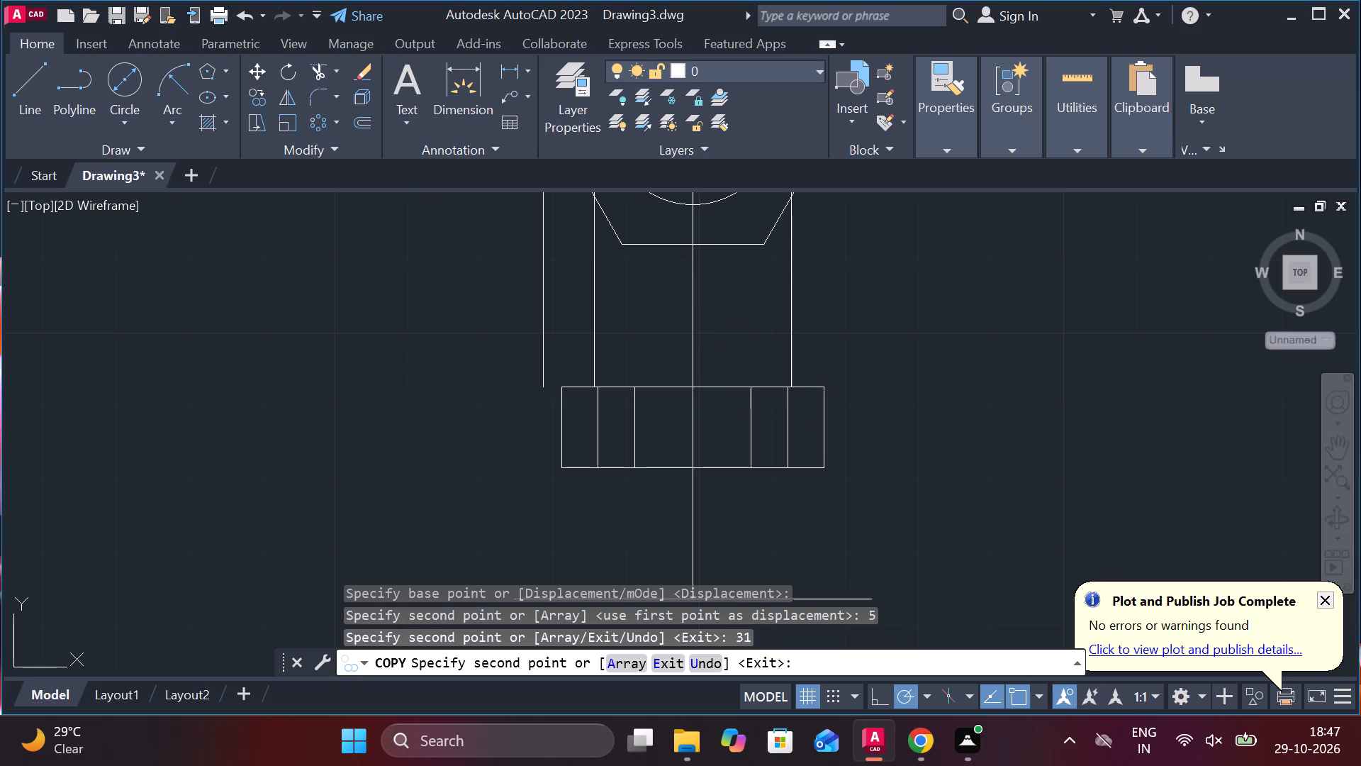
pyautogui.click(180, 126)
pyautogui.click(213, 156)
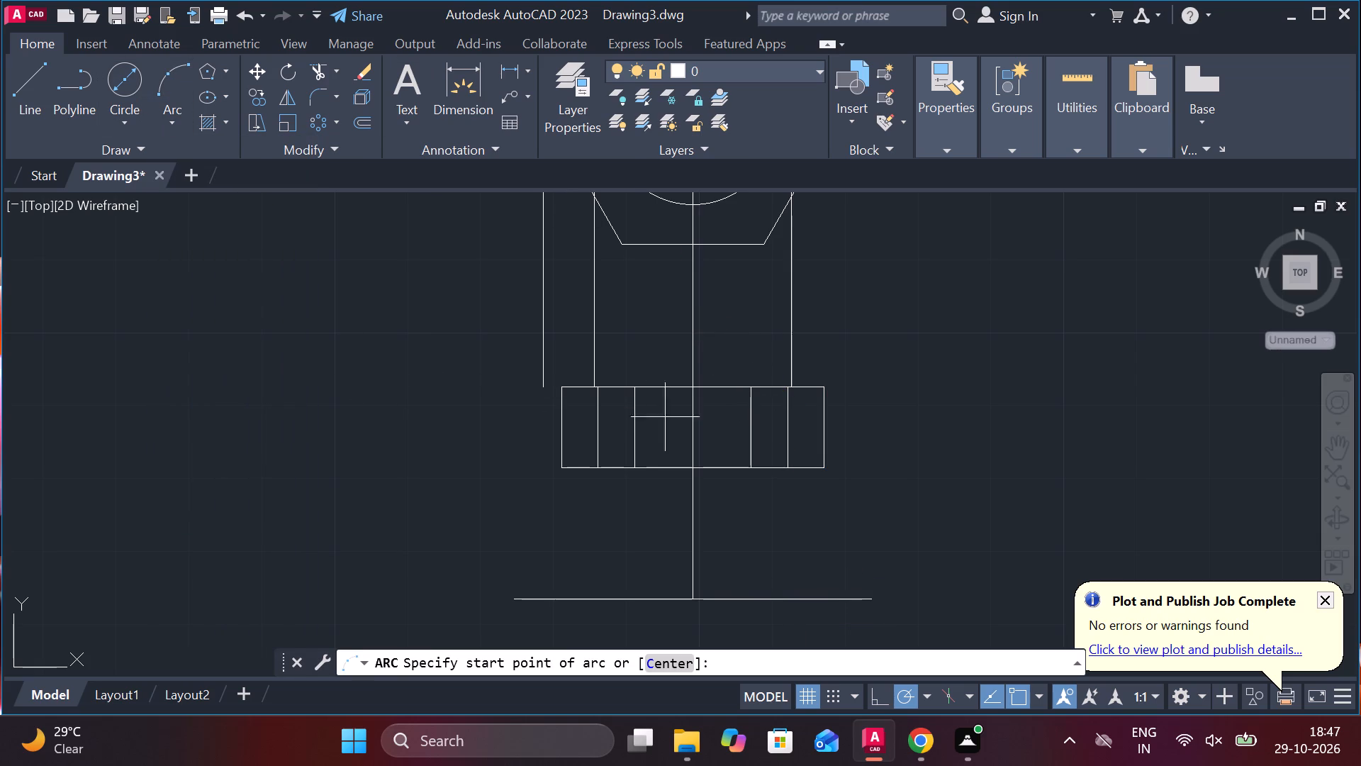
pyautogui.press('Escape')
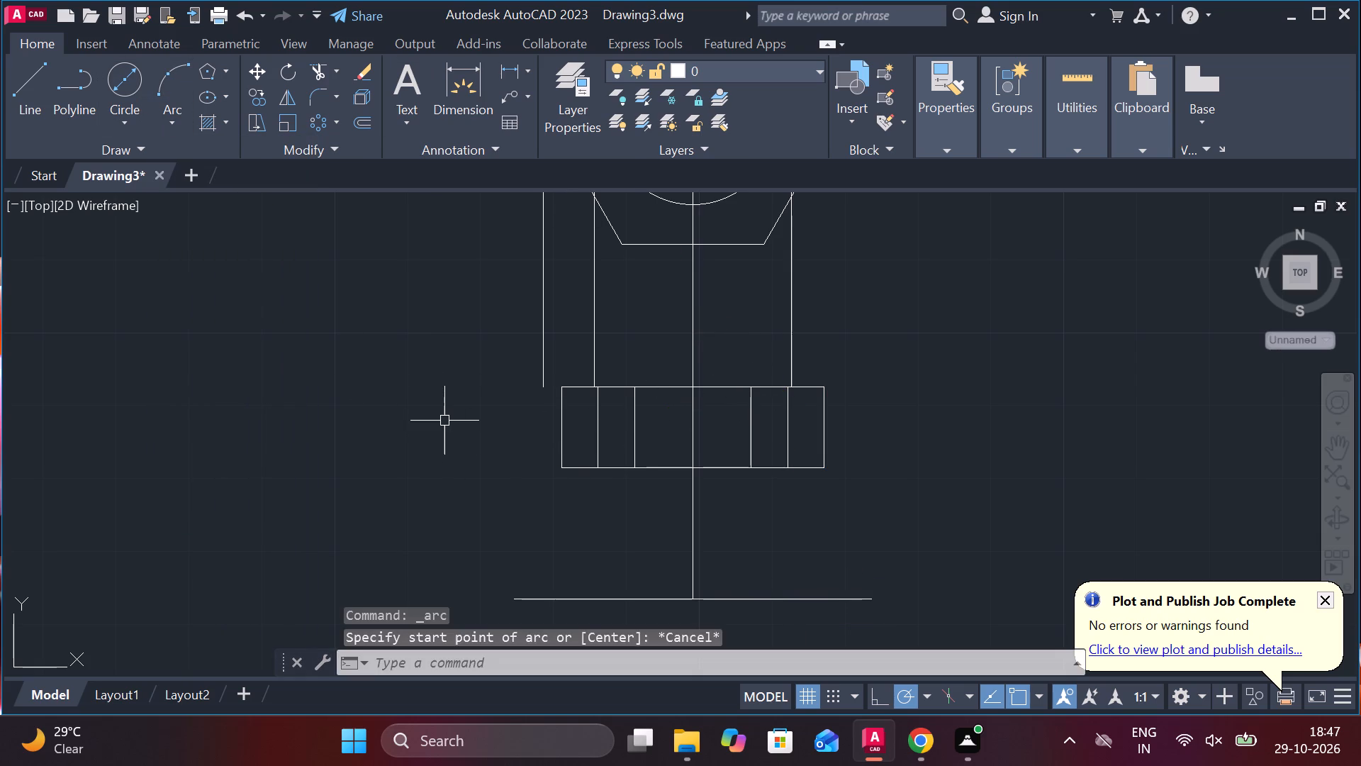
# Shift the rectangle's top horizontal line straight down by 1 unit, using its midpoint grip.
pyautogui.click(682, 389)
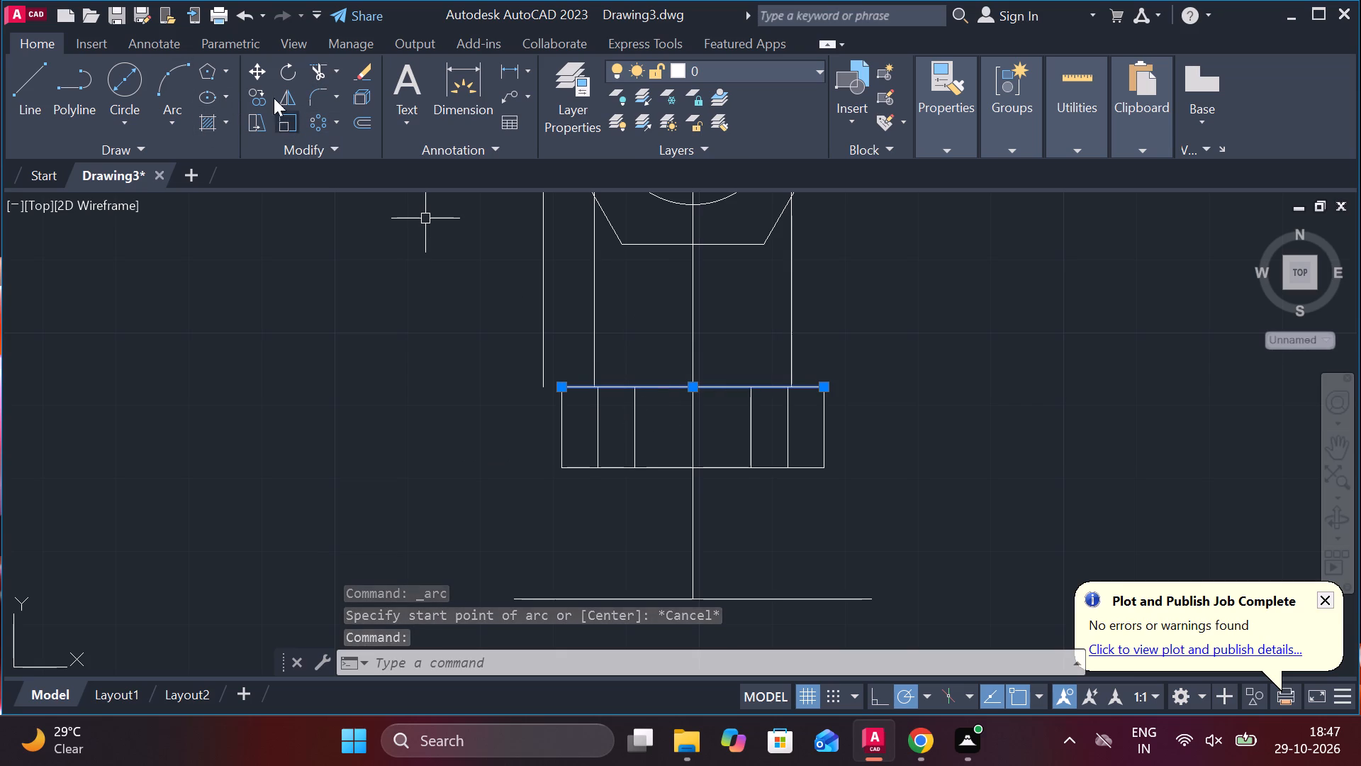
pyautogui.click(691, 392)
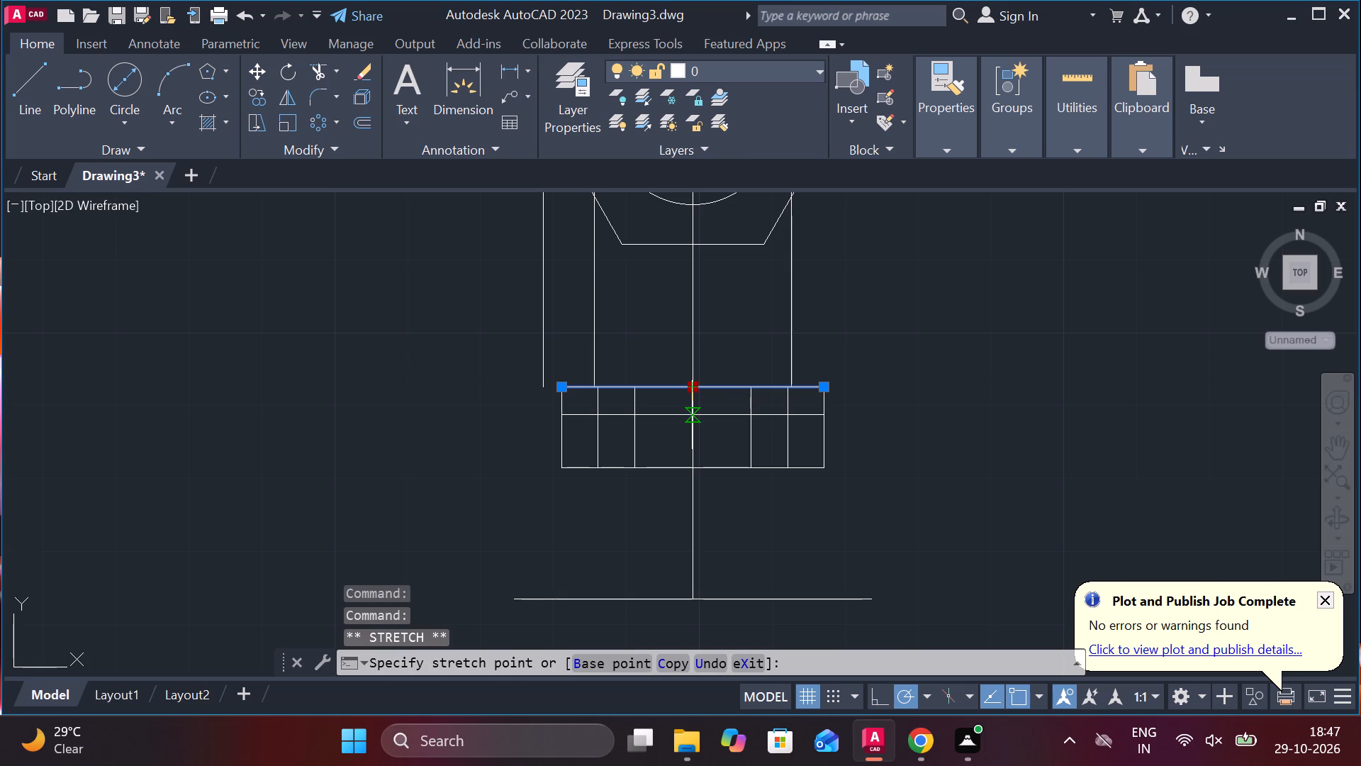
pyautogui.press('1')
pyautogui.press('Return')
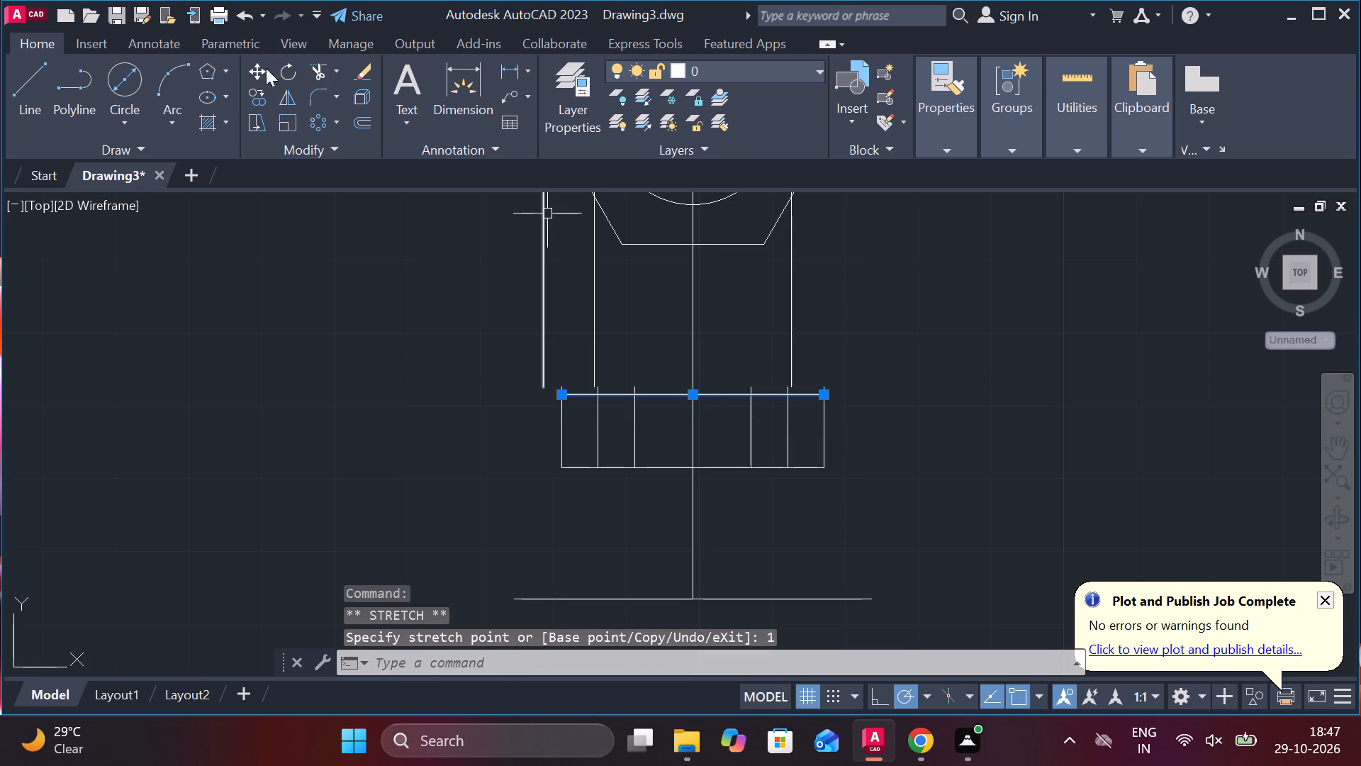
# Copy the lowered top line of the rectangle 1 unit further down.
pyautogui.click(259, 97)
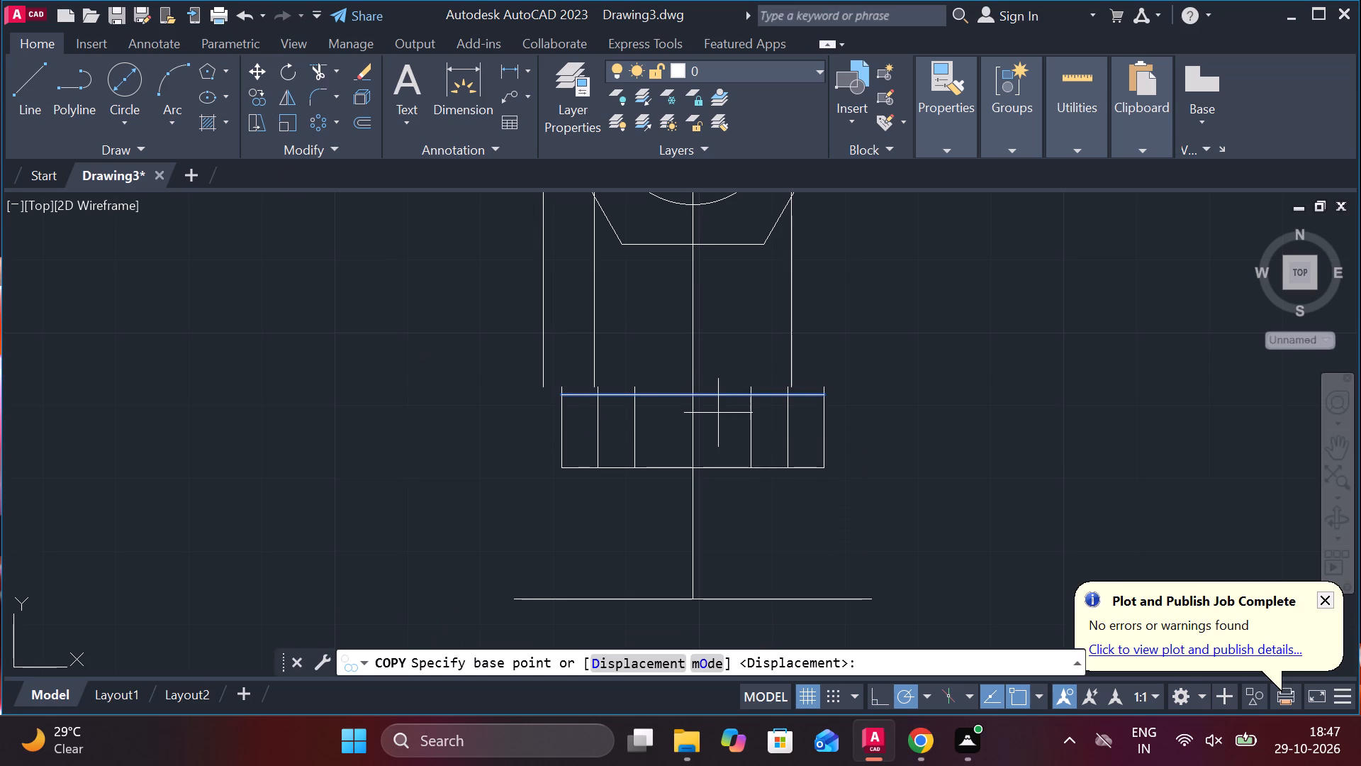
pyautogui.click(688, 392)
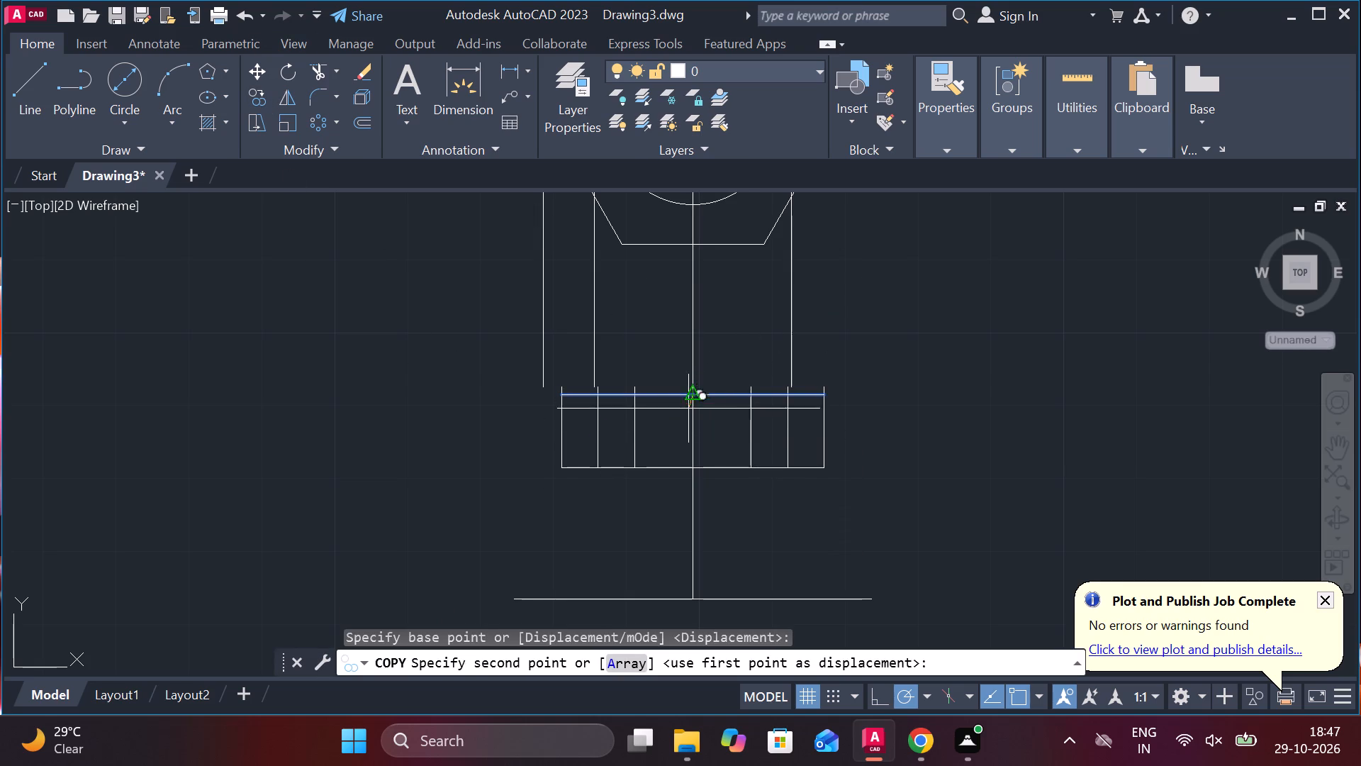
pyautogui.press('1')
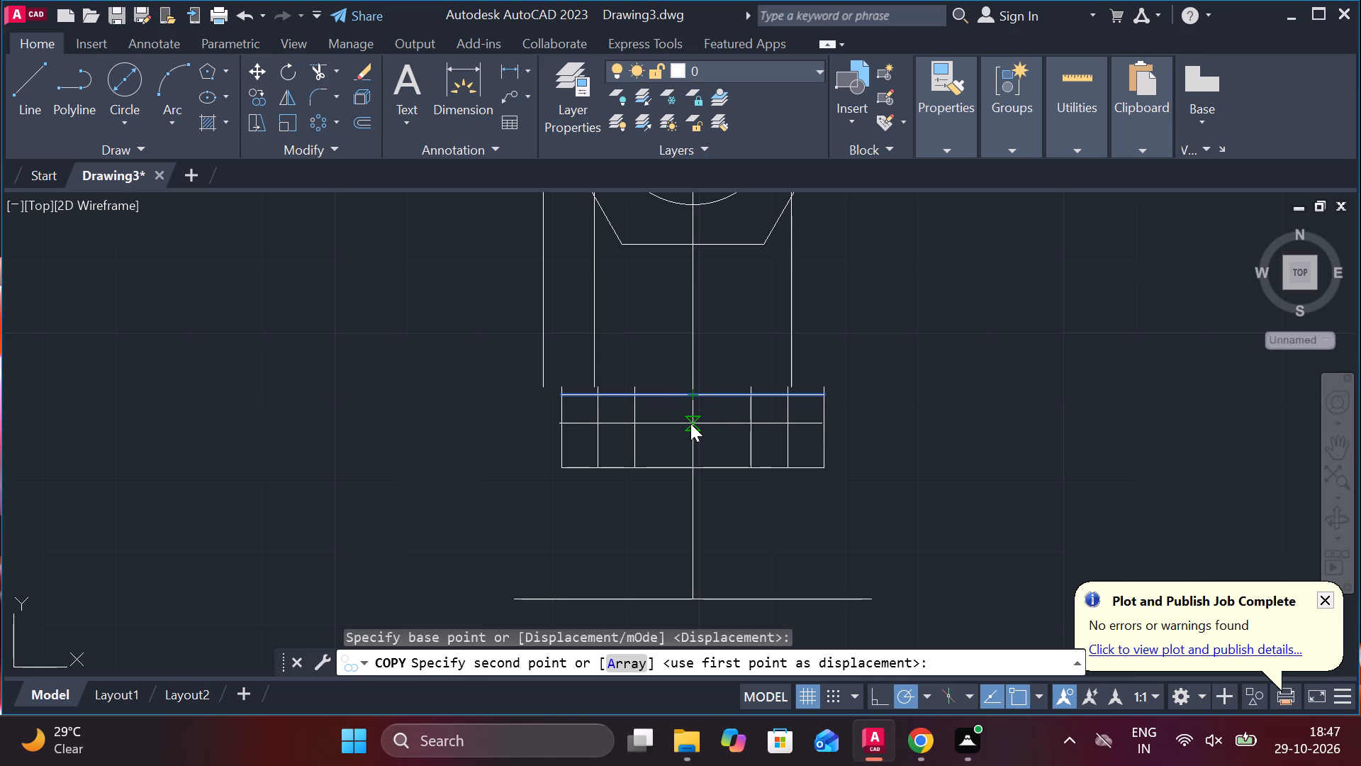
pyautogui.press('Return')
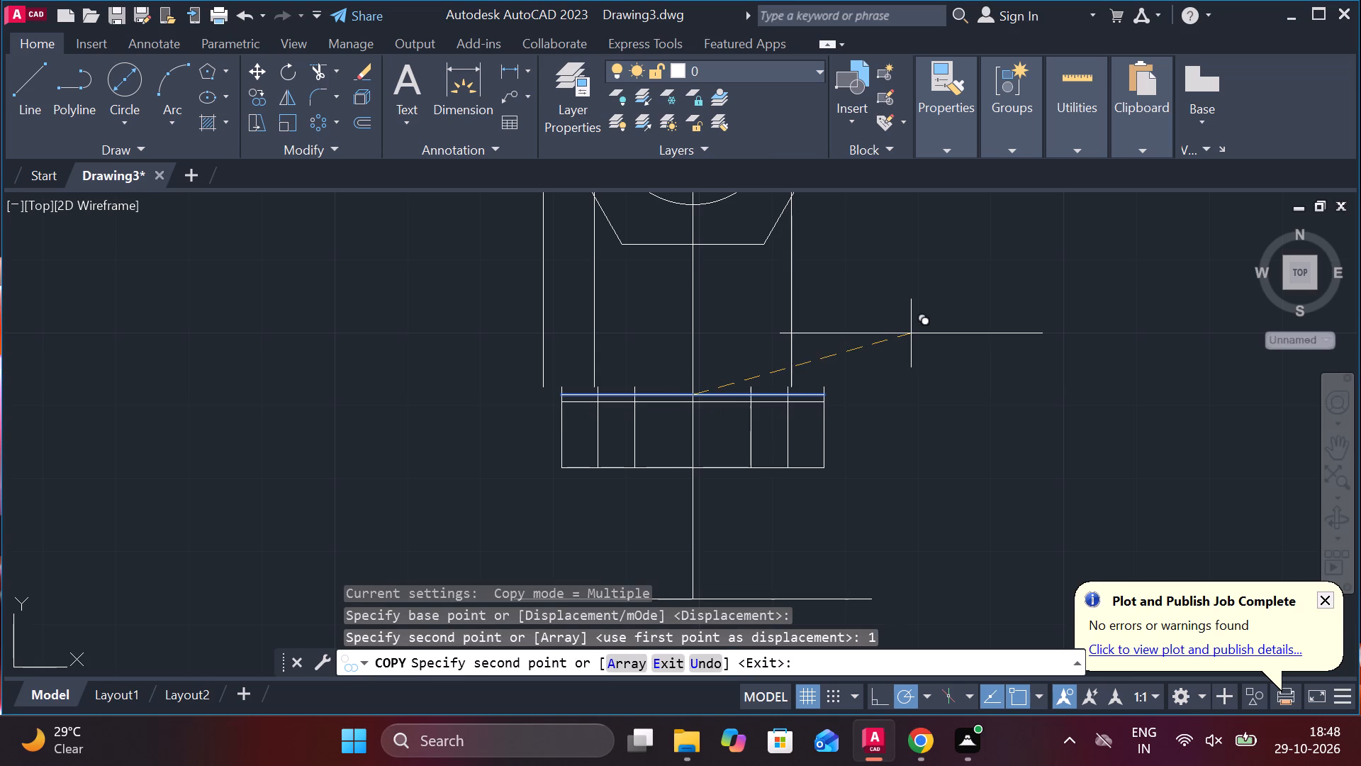
pyautogui.press('Escape')
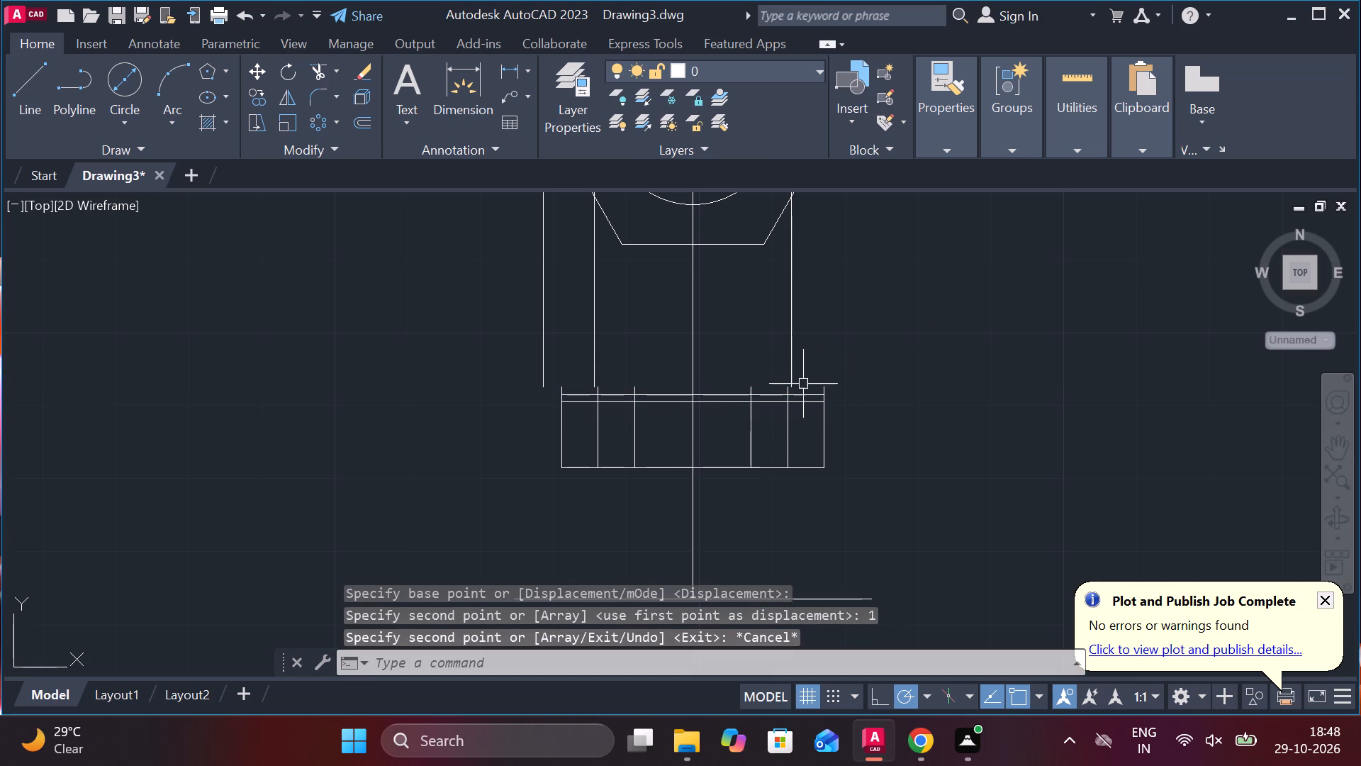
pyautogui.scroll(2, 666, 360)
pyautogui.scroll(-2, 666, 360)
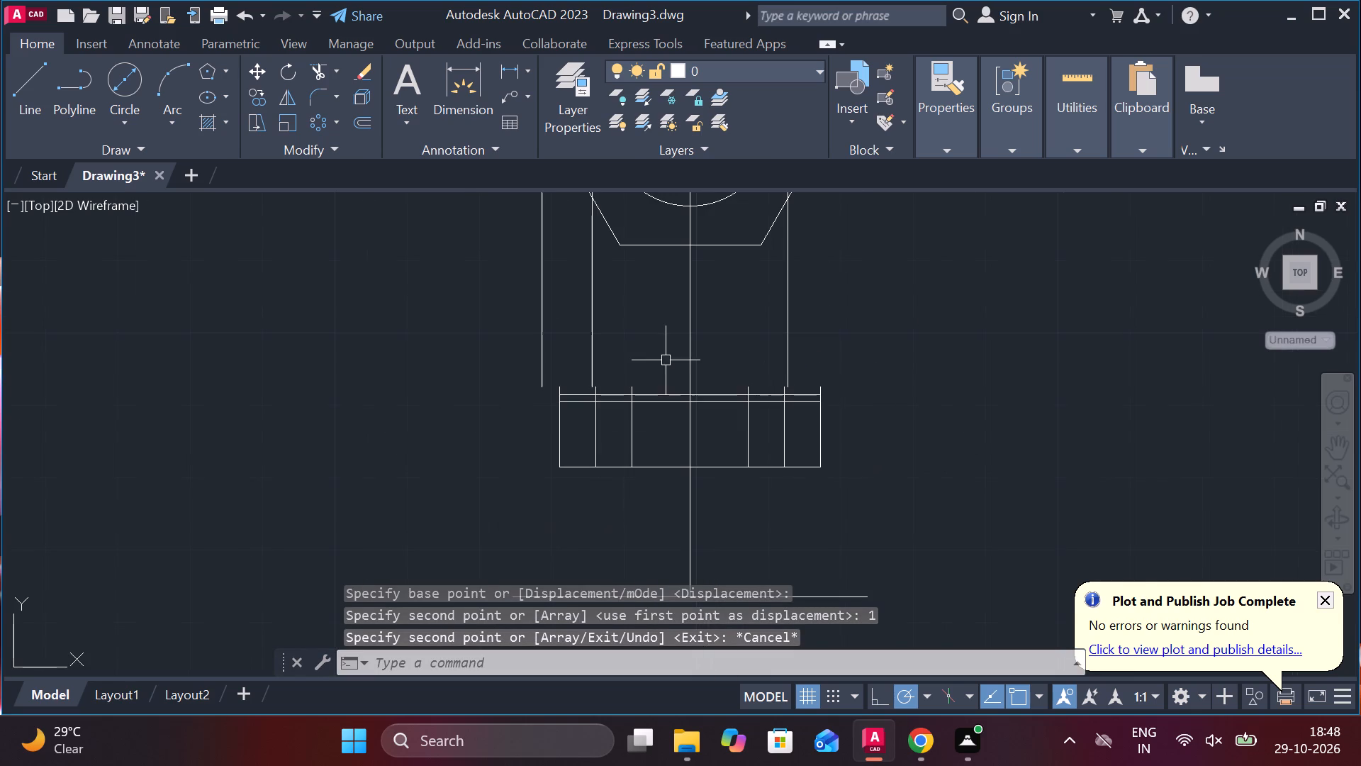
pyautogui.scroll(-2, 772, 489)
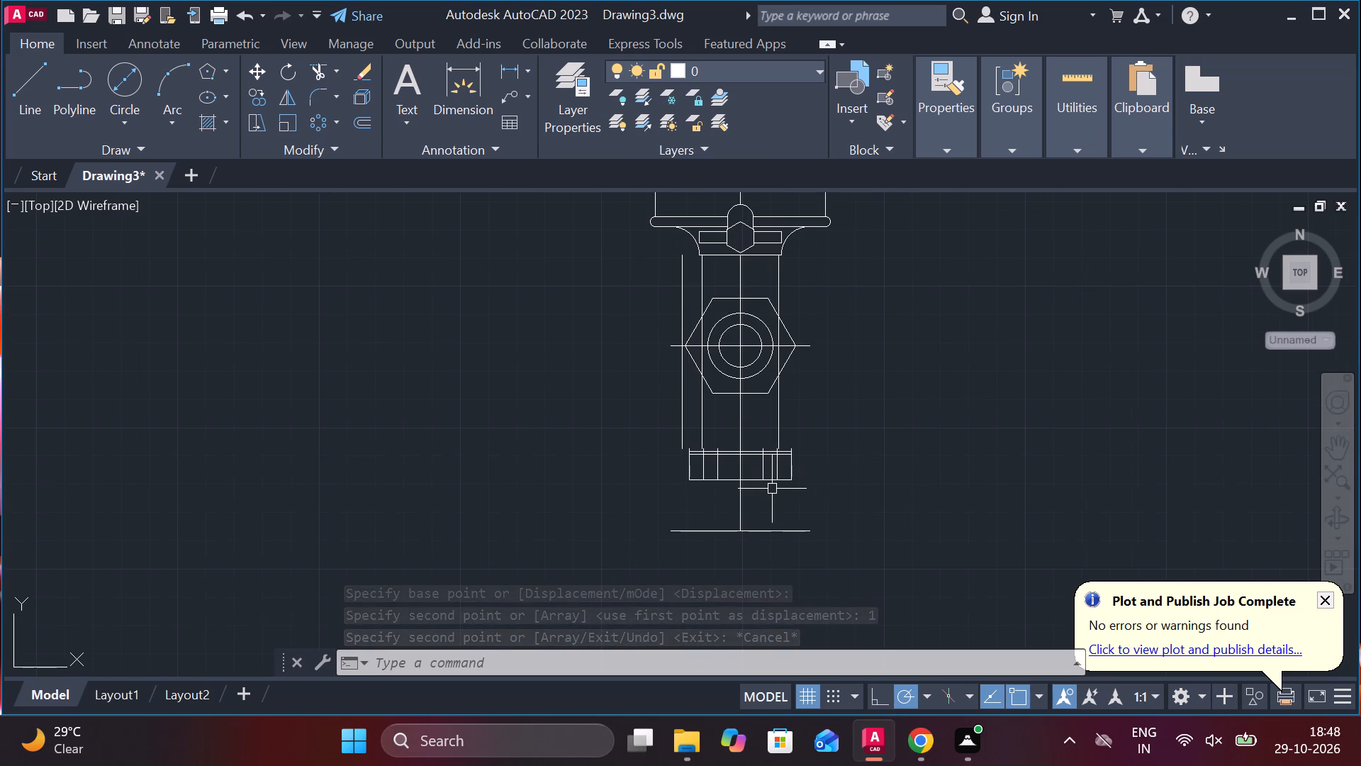
# Undo the 1-unit shift of the rectangle's top line and its copy, keeping the copied inner vertical lines.
pyautogui.scroll(3, 797, 452)
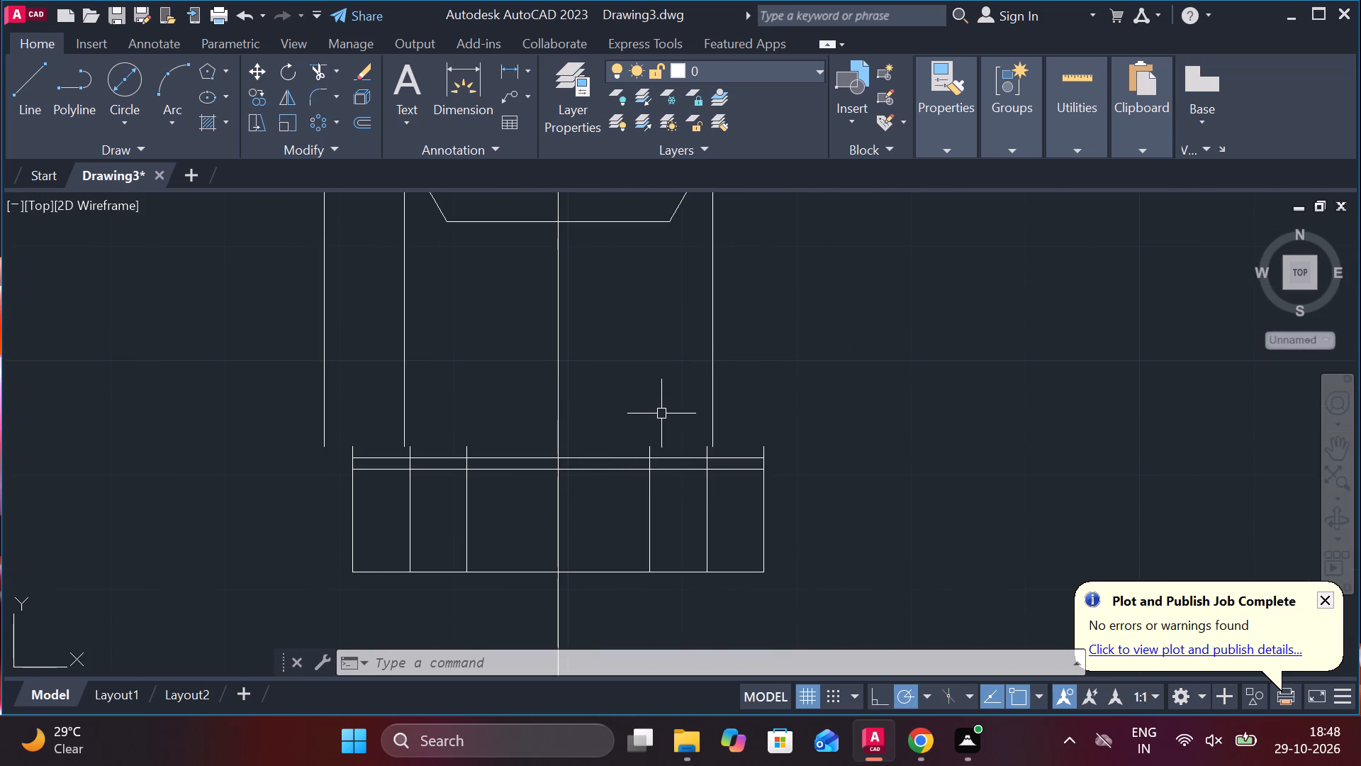
pyautogui.hotkey('ctrl', 'z')
pyautogui.hotkey('ctrl', 'z')
pyautogui.hotkey('ctrl', 'z')
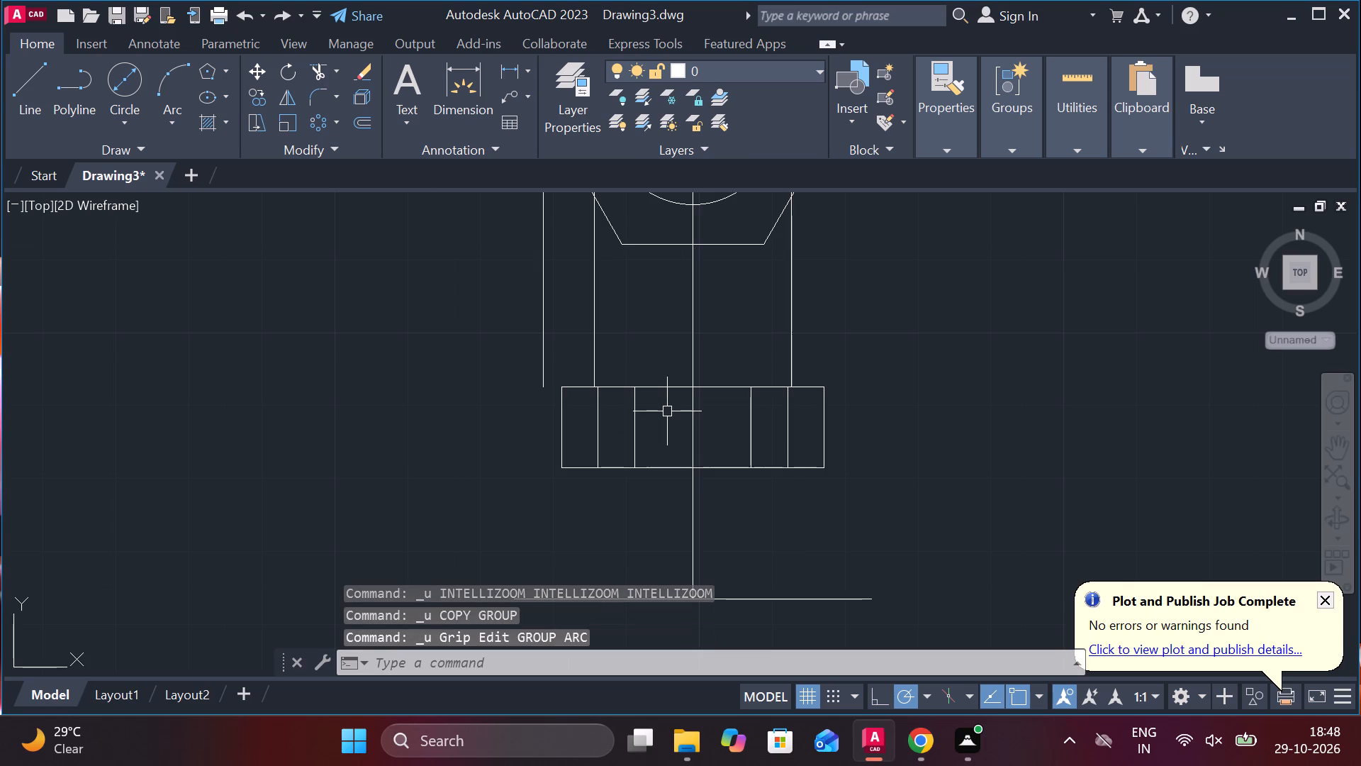
pyautogui.hotkey('ctrl', 'z')
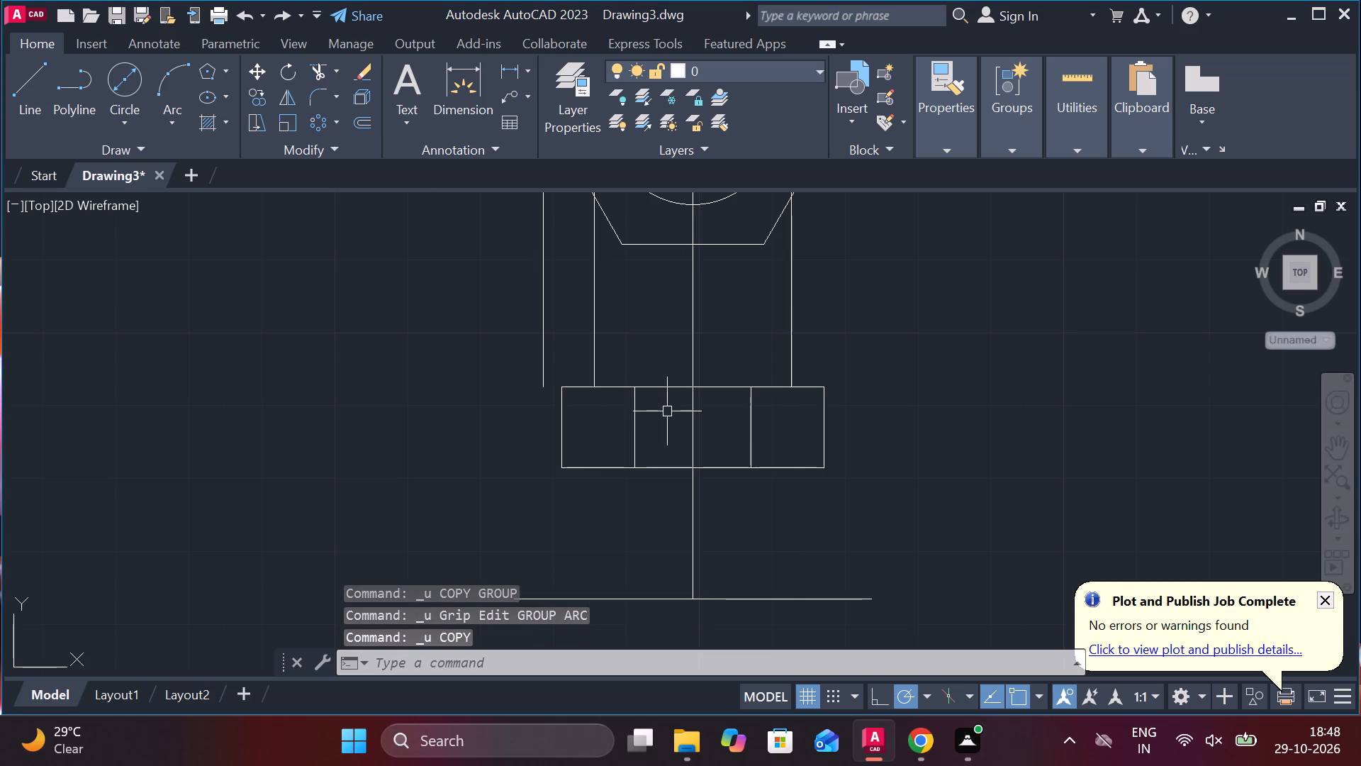
pyautogui.click(236, 16)
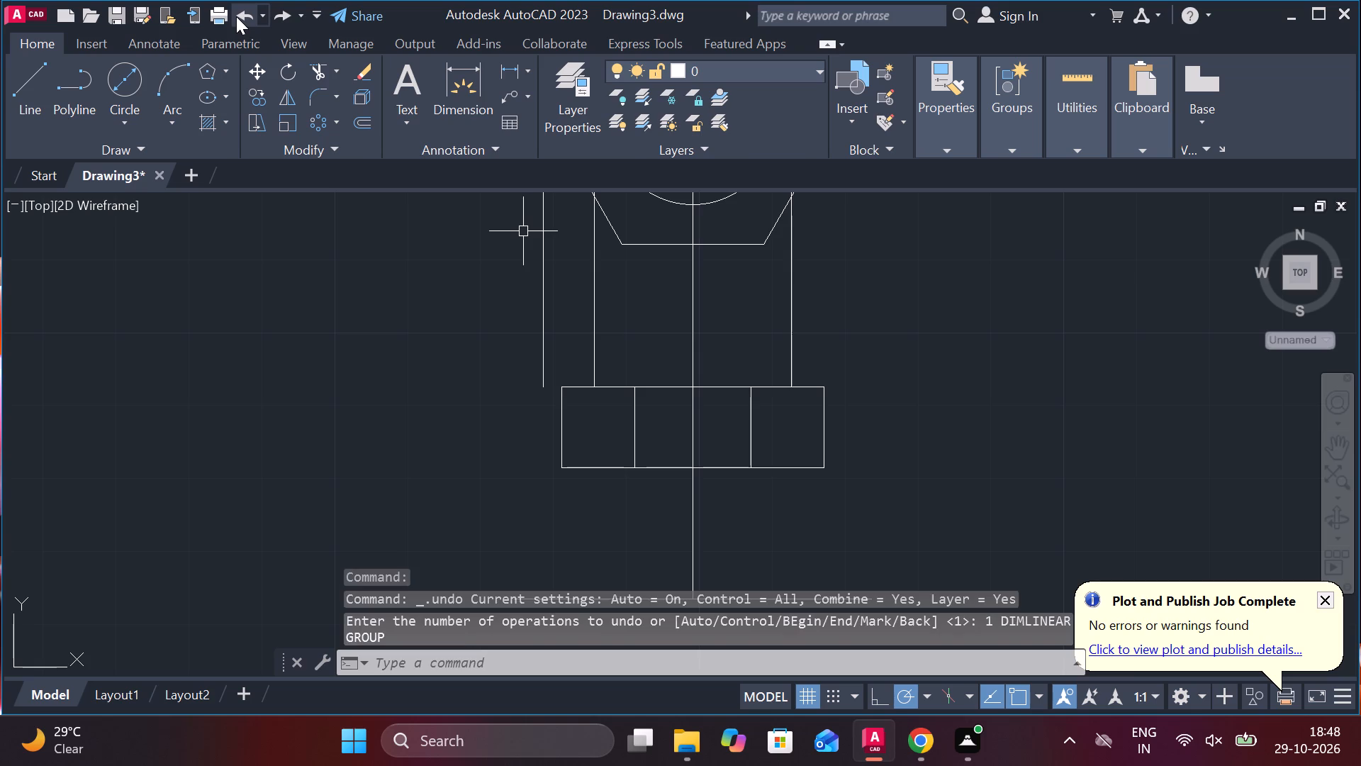
pyautogui.click(285, 17)
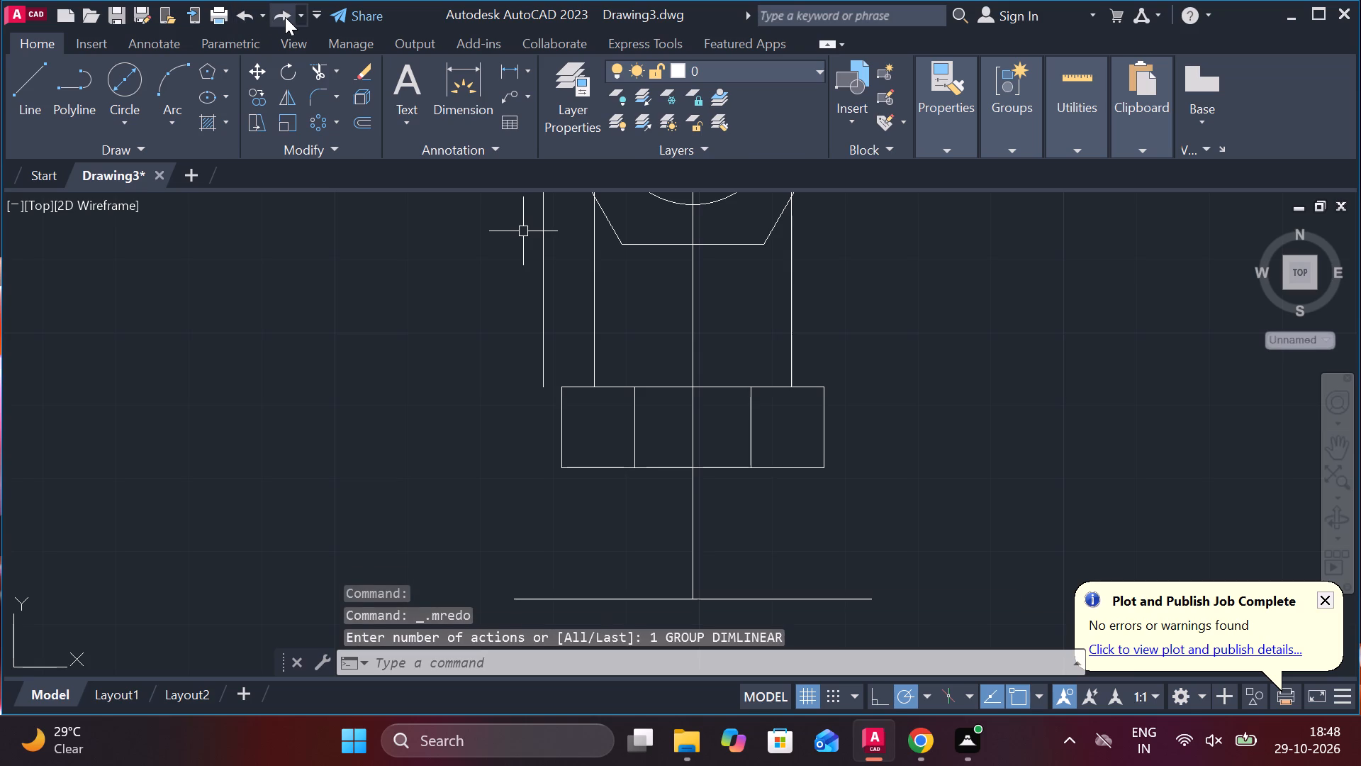
pyautogui.click(285, 17)
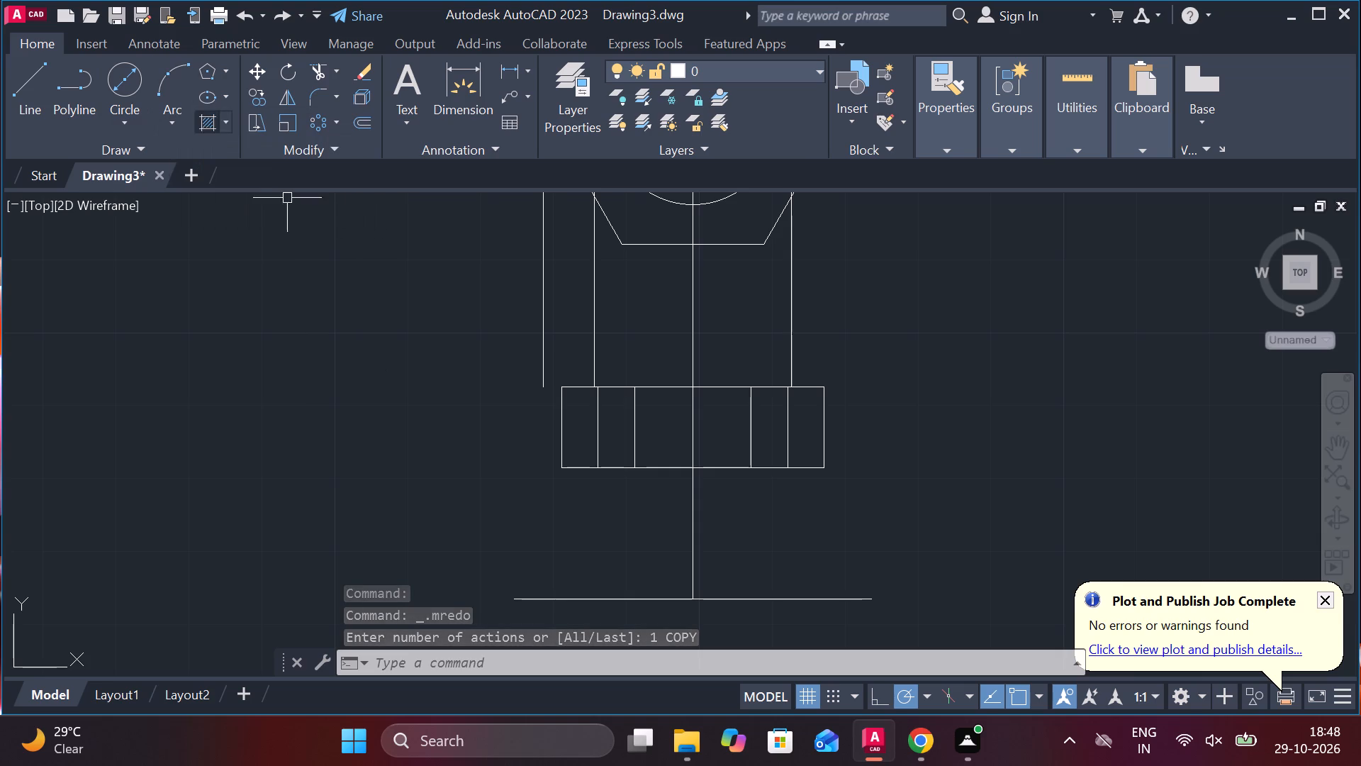
# Copy the rectangle's top horizontal line 1 unit straight down from its midpoint.
pyautogui.scroll(2, 615, 374)
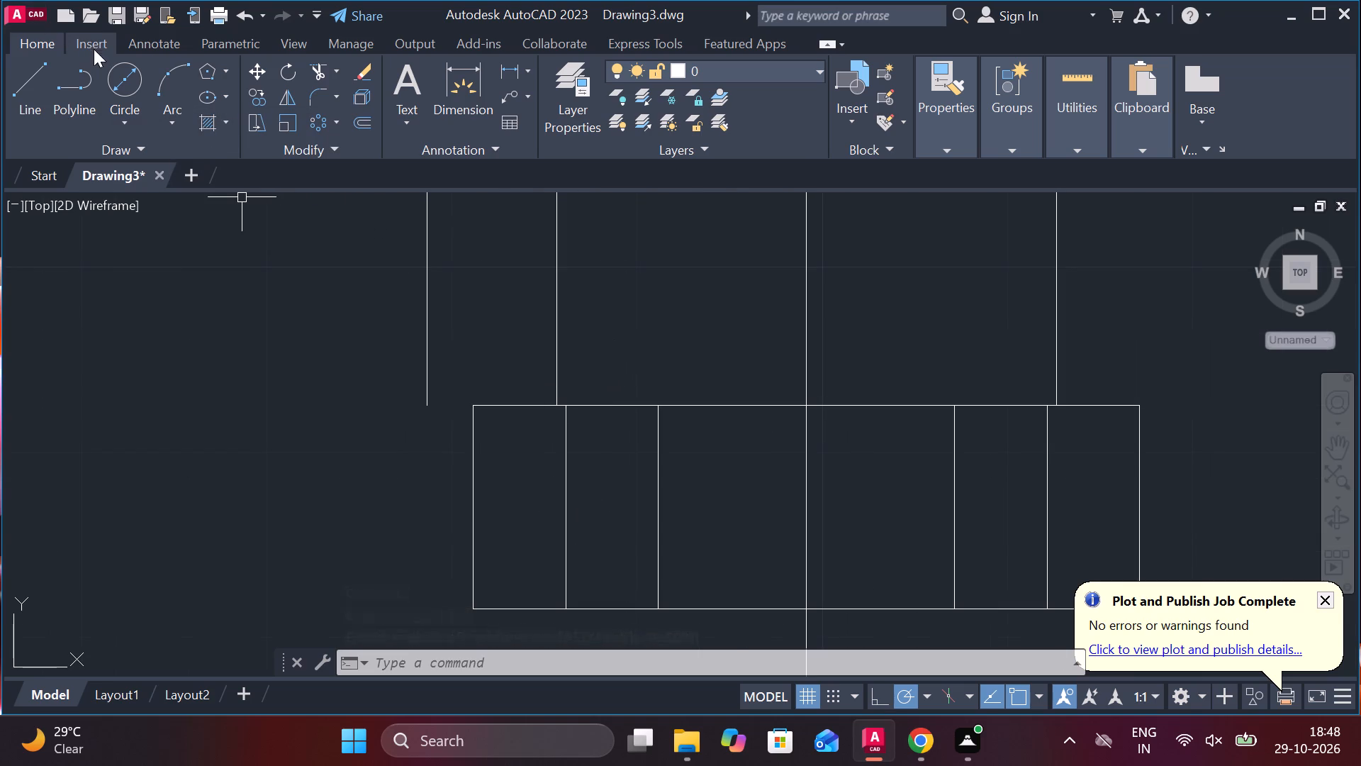
pyautogui.click(162, 88)
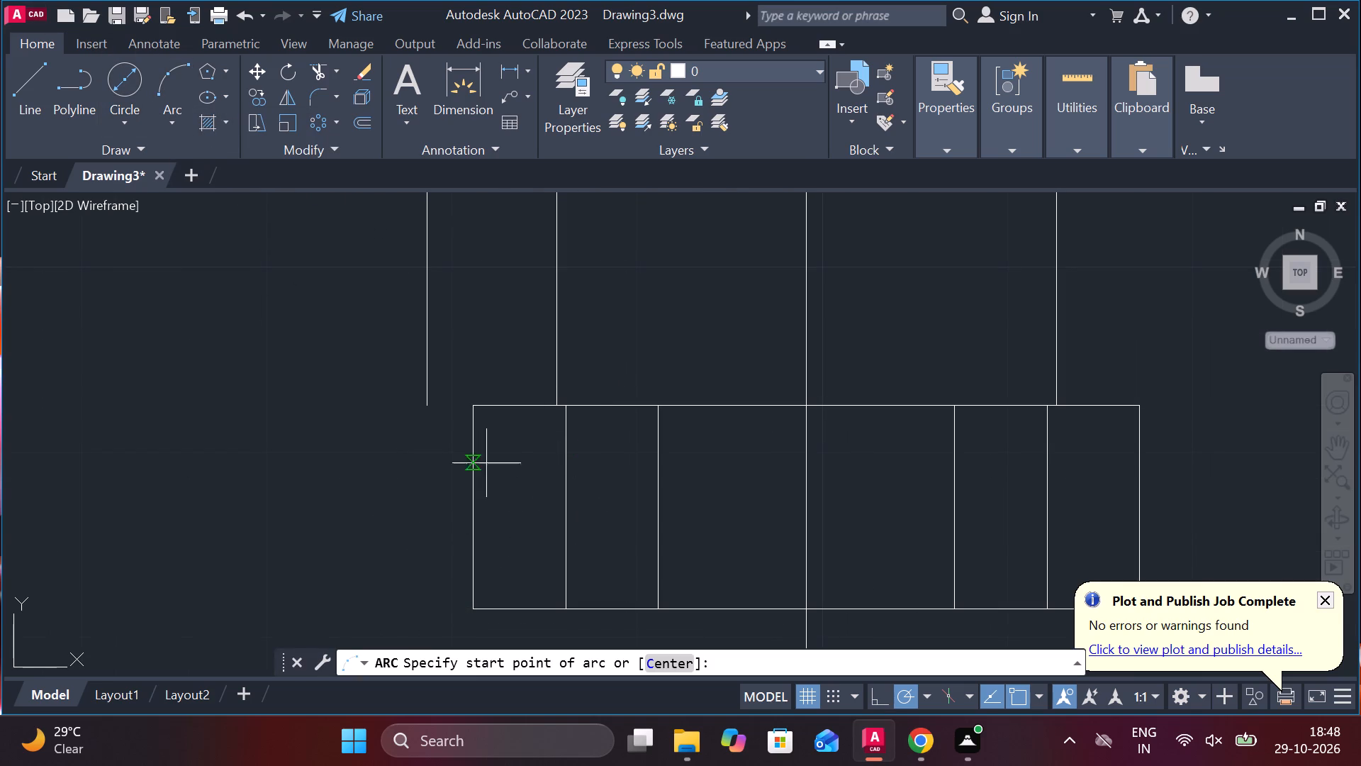
pyautogui.press('Escape')
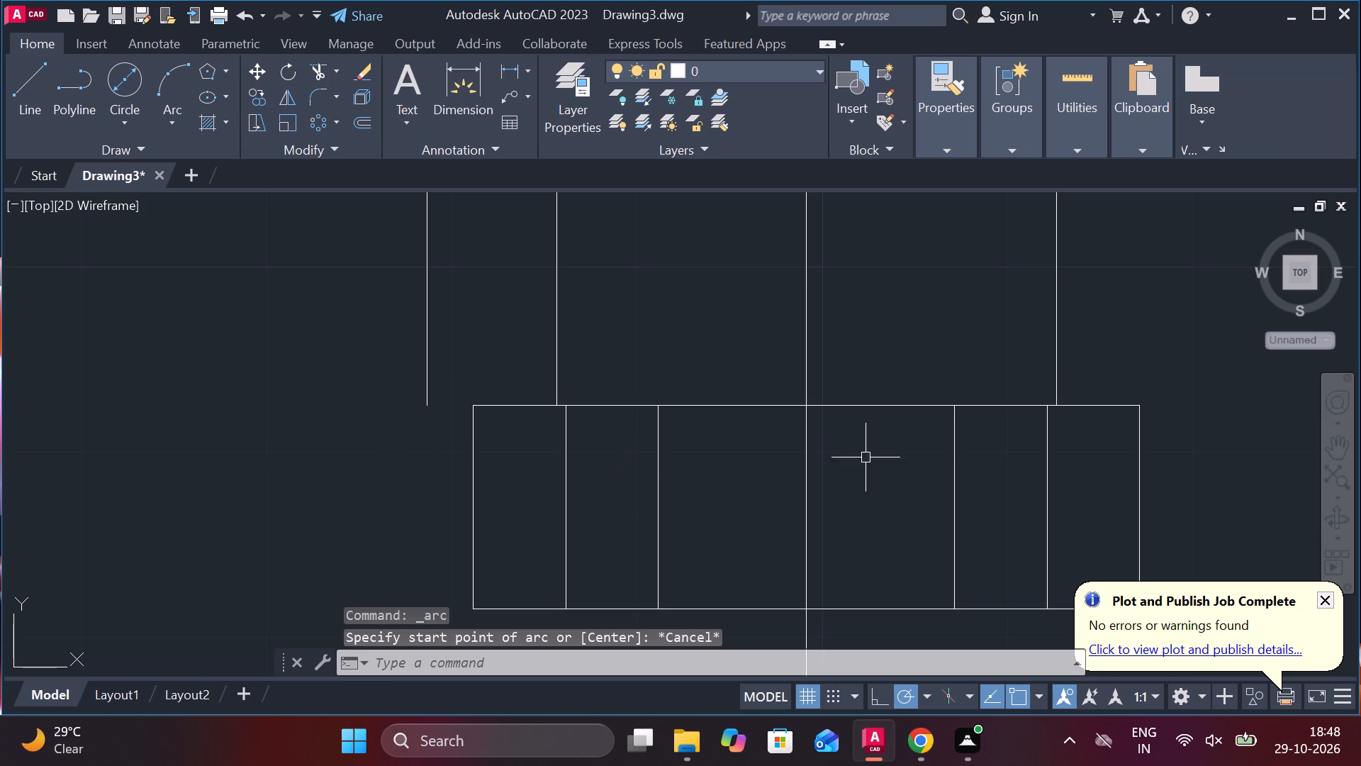
pyautogui.click(880, 409)
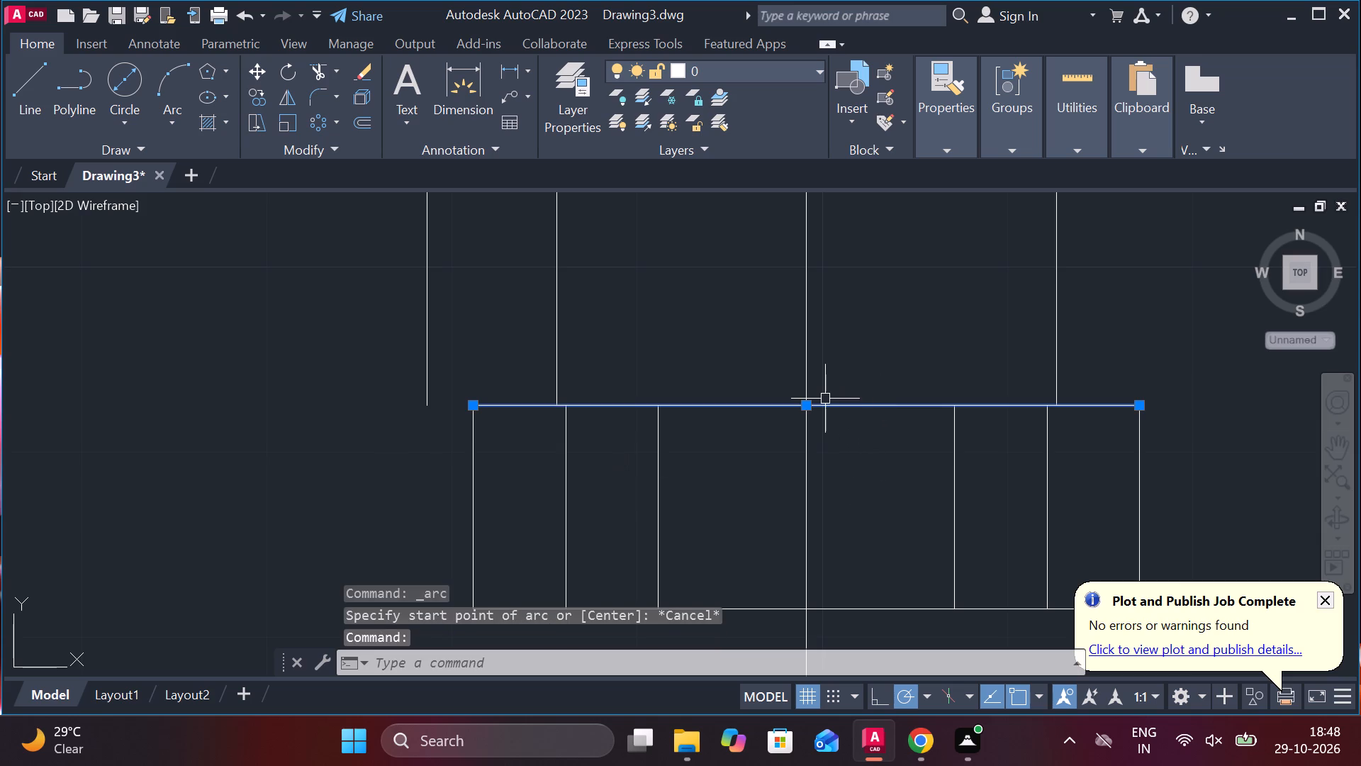
pyautogui.write('CO')
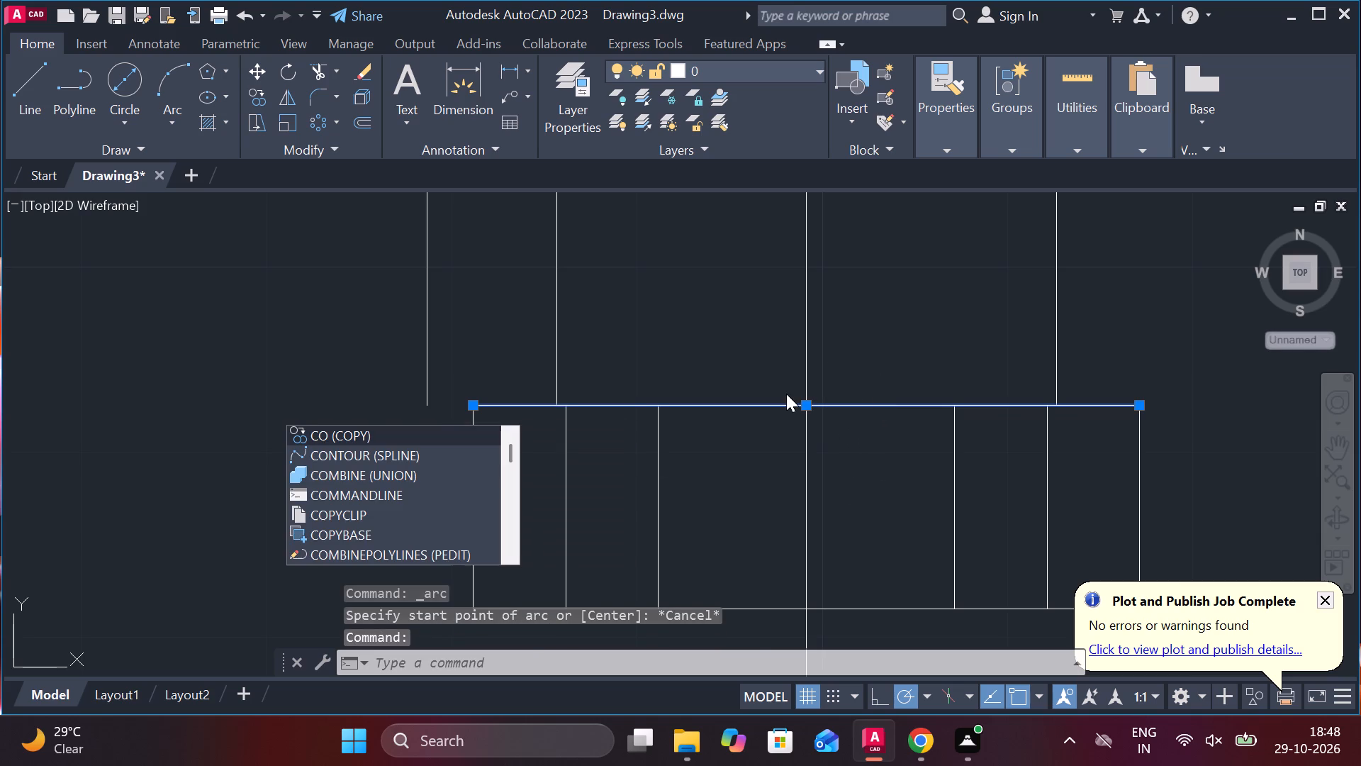
pyautogui.press('Return')
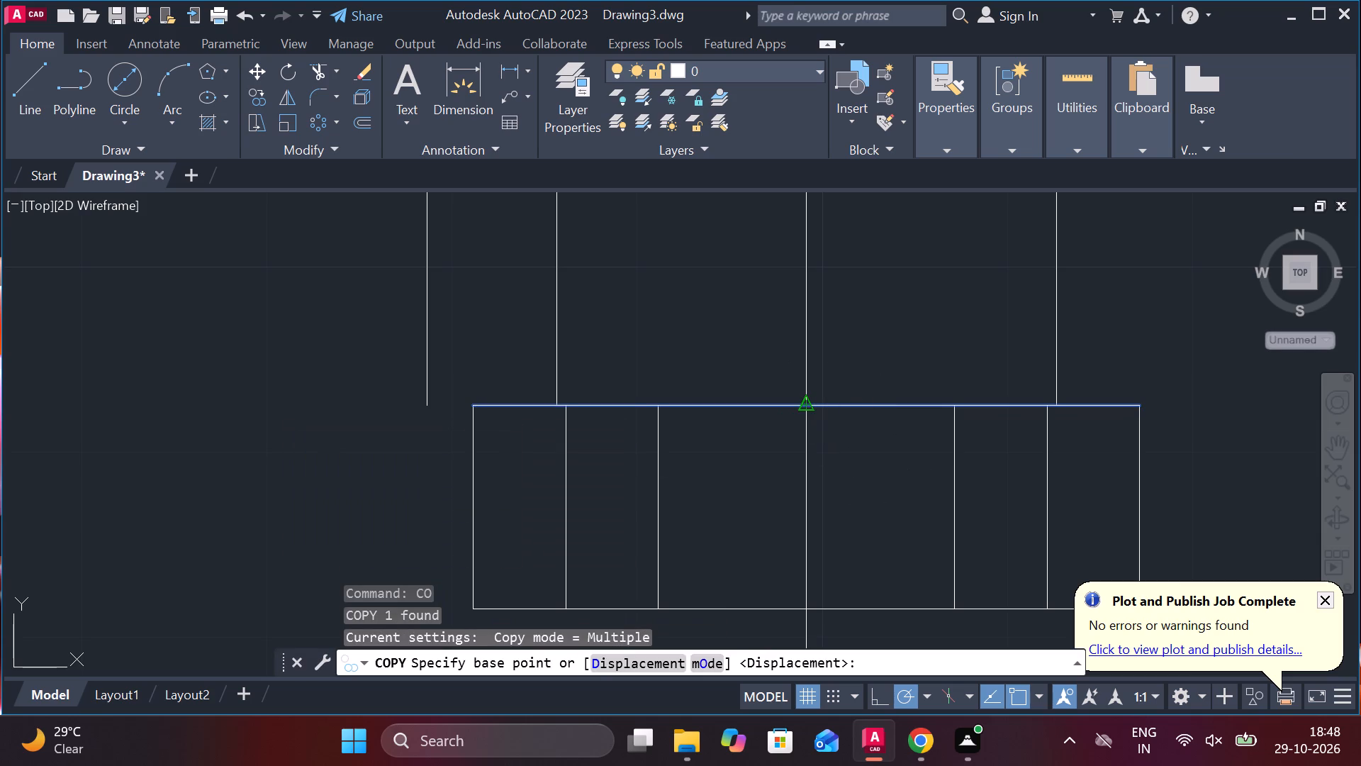
pyautogui.click(809, 411)
pyautogui.press('1')
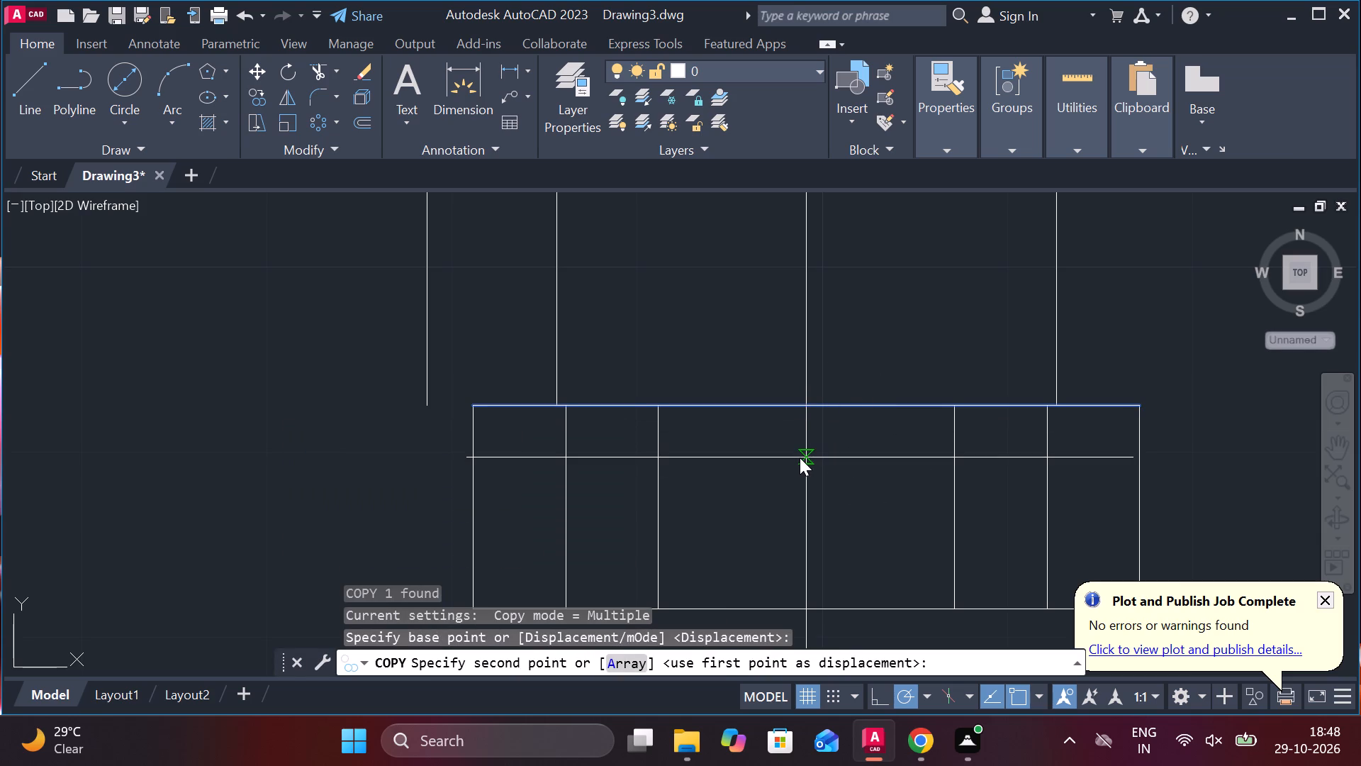
pyautogui.press('Return')
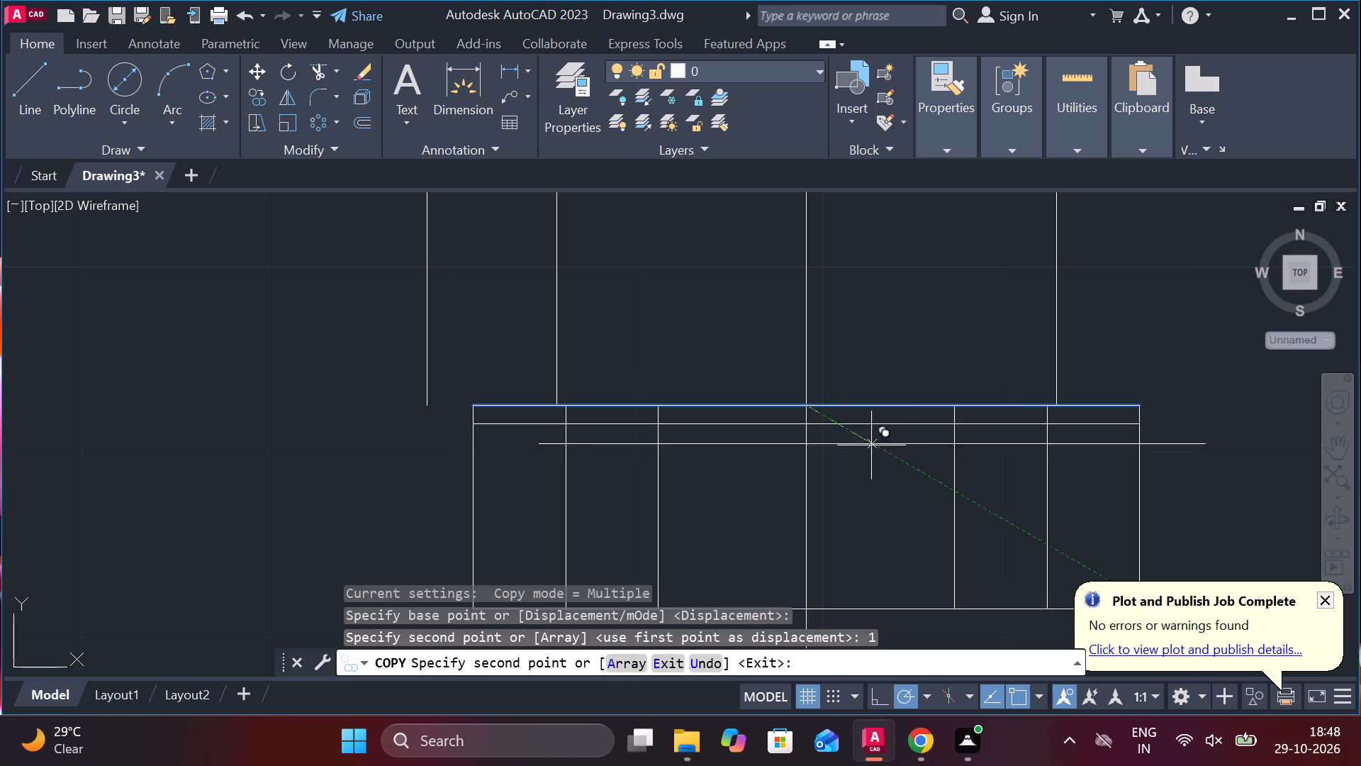
pyautogui.press('Escape')
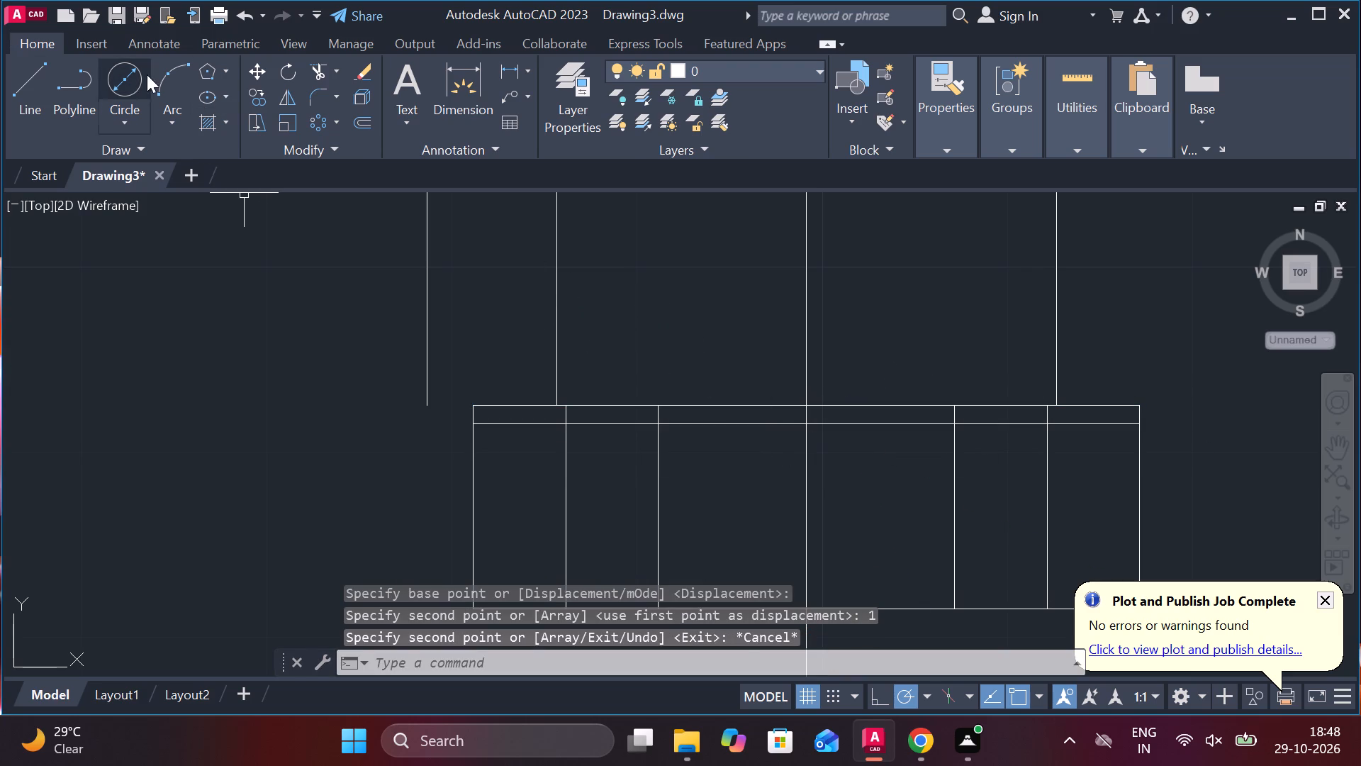
# Draw three-point arcs across the rectangle's left, middle and right faces, starting and ending on the lower line and peaking on the top edge.
pyautogui.click(167, 81)
pyautogui.click(471, 426)
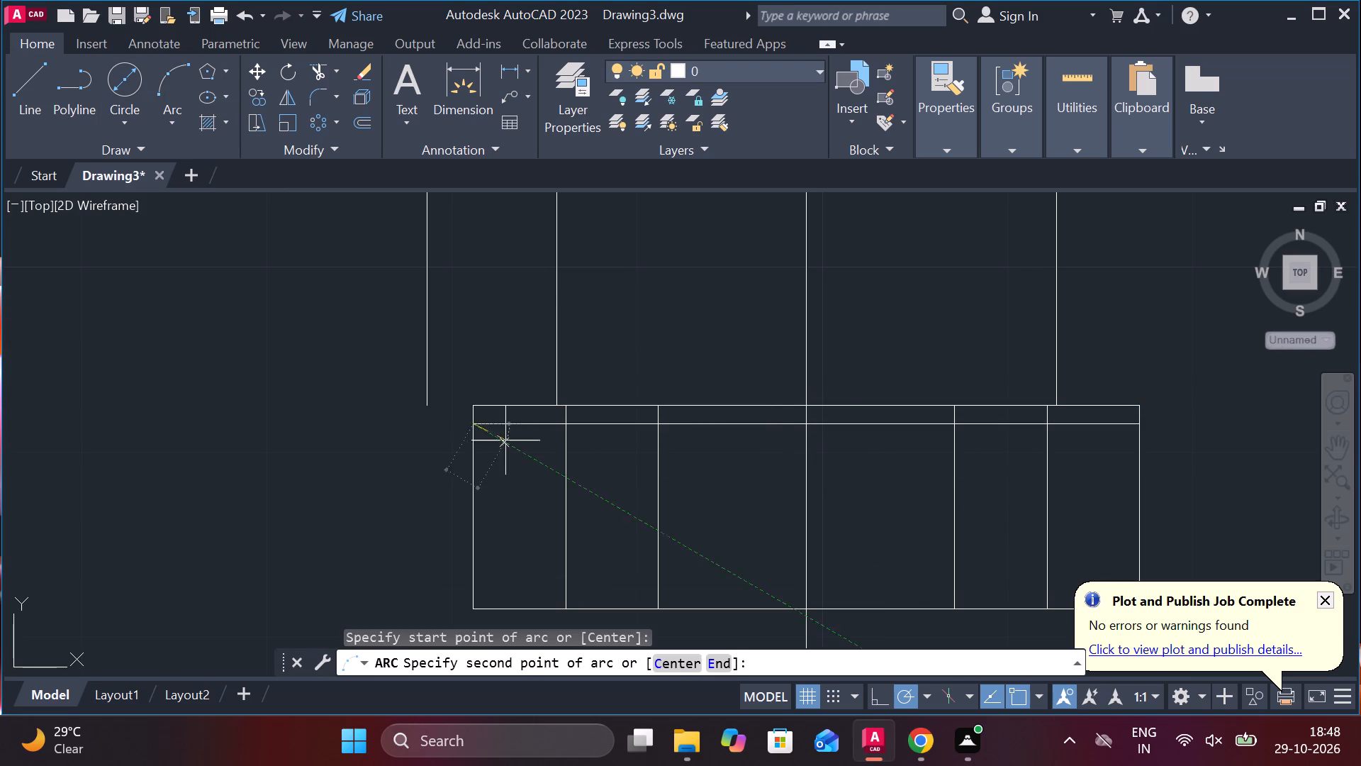
pyautogui.click(568, 410)
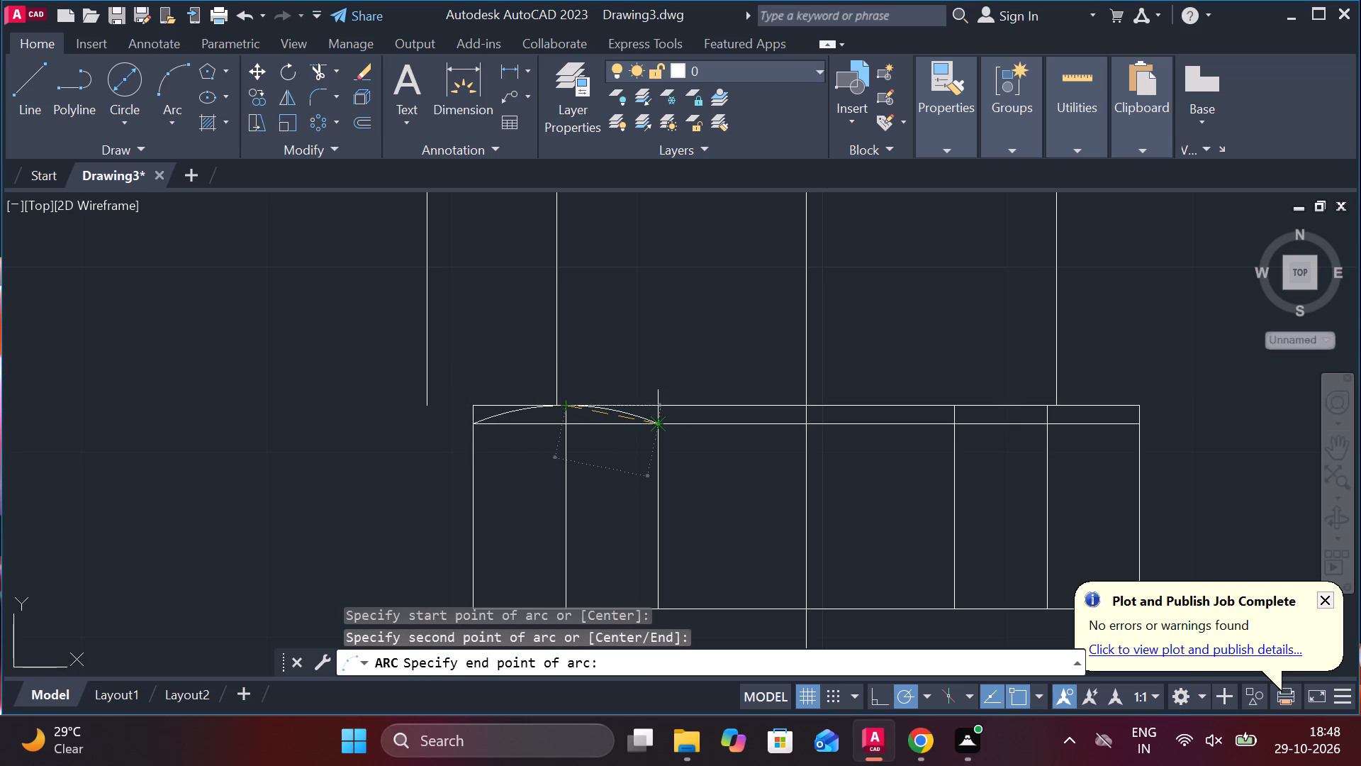
pyautogui.click(660, 424)
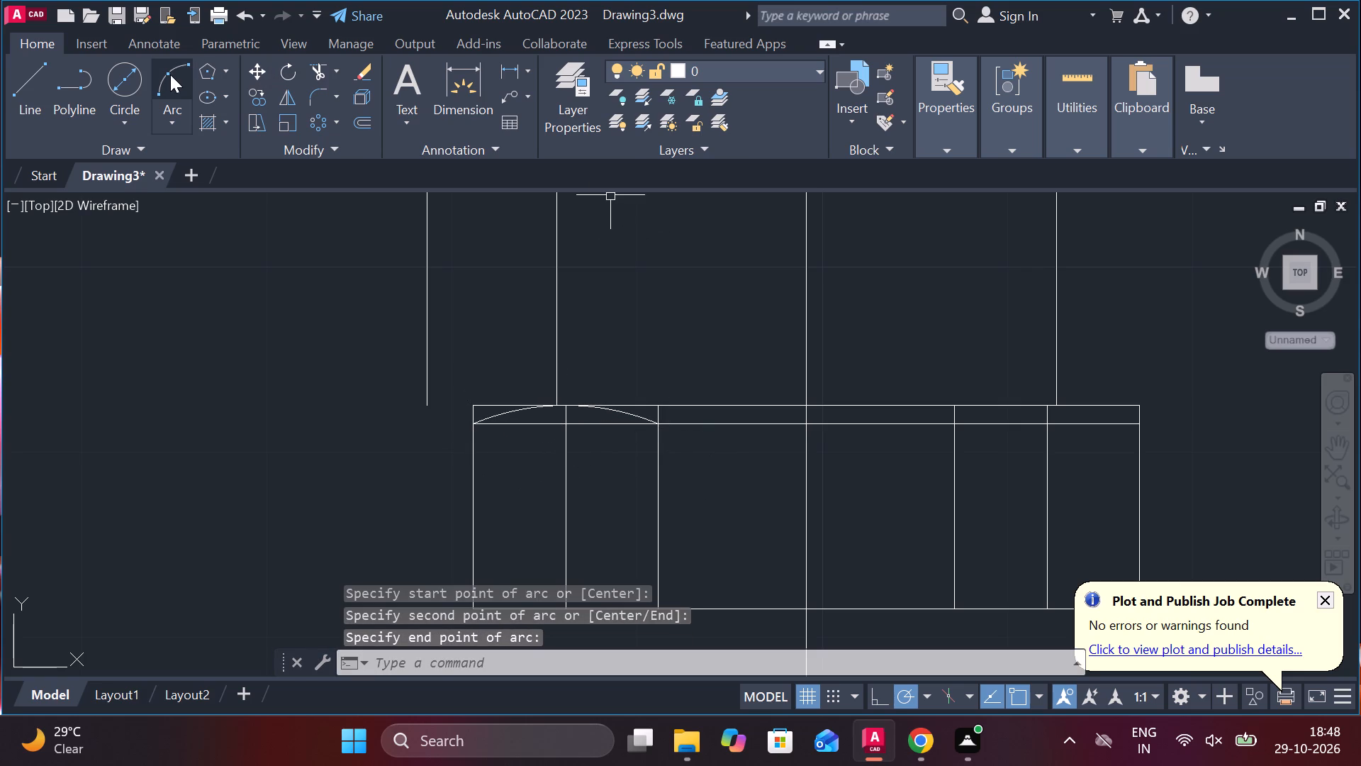
pyautogui.click(172, 77)
pyautogui.click(658, 428)
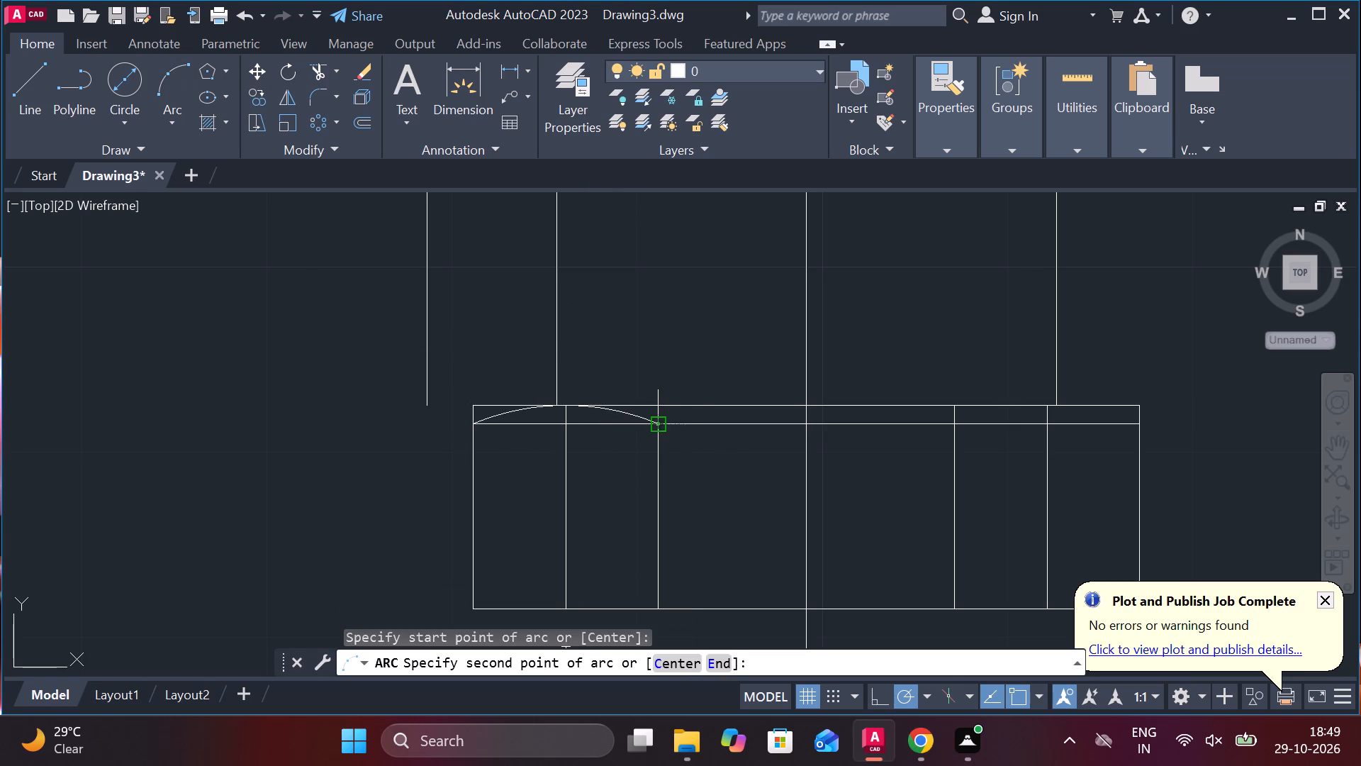
pyautogui.click(807, 409)
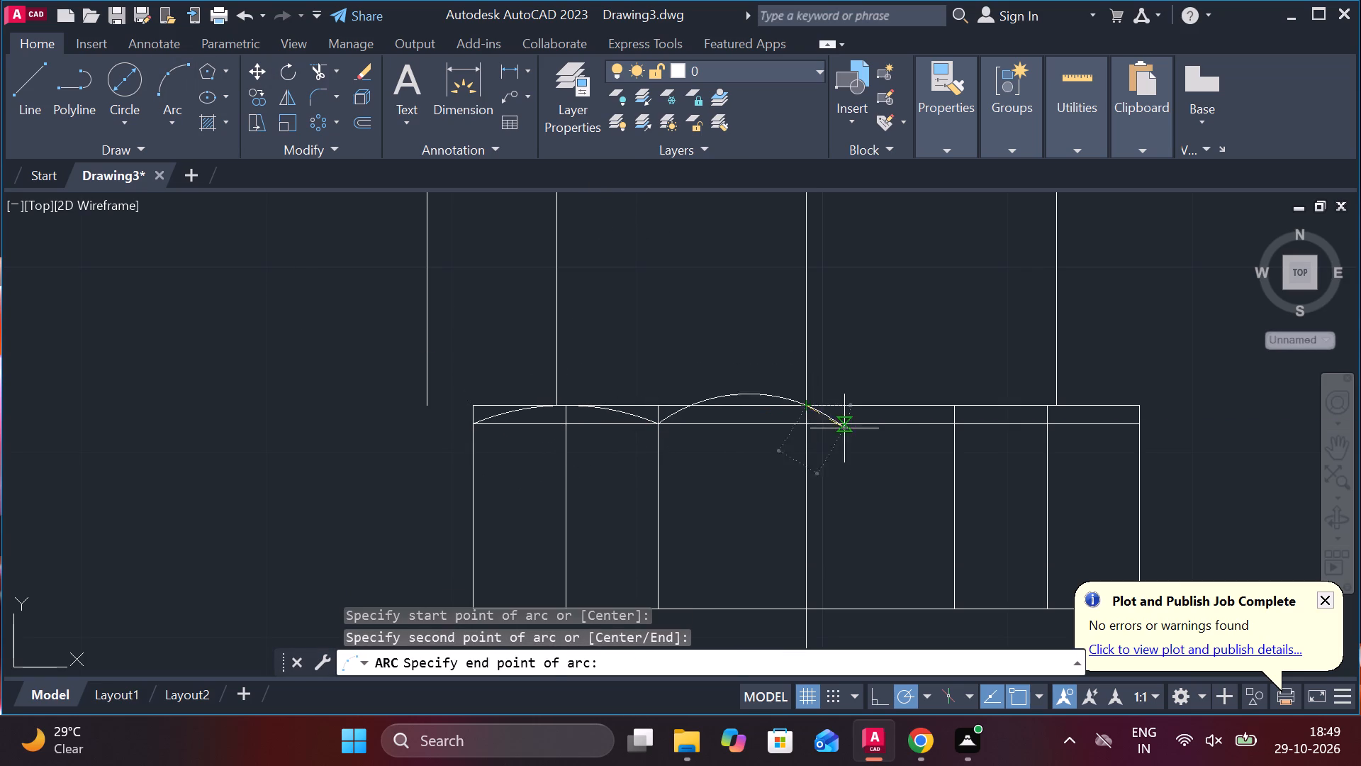
pyautogui.click(951, 426)
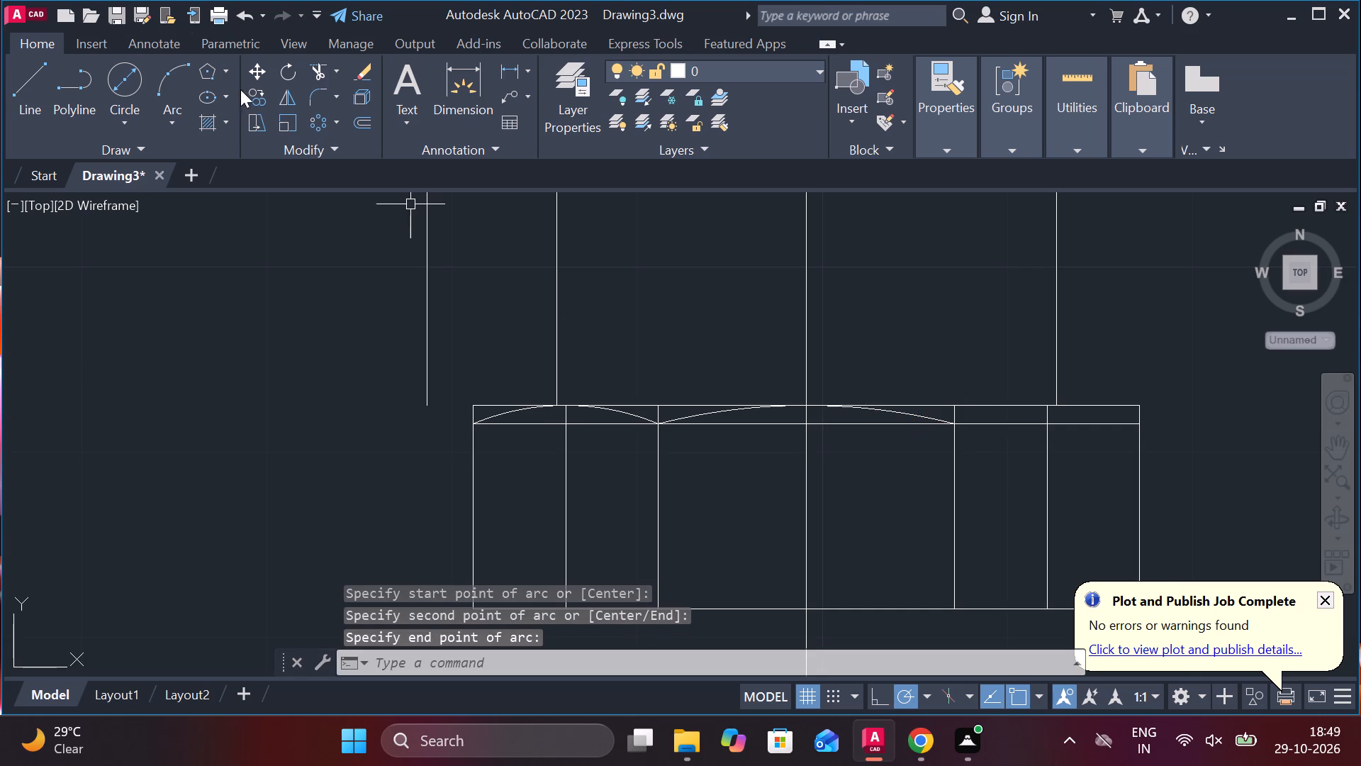
pyautogui.click(181, 77)
pyautogui.click(953, 428)
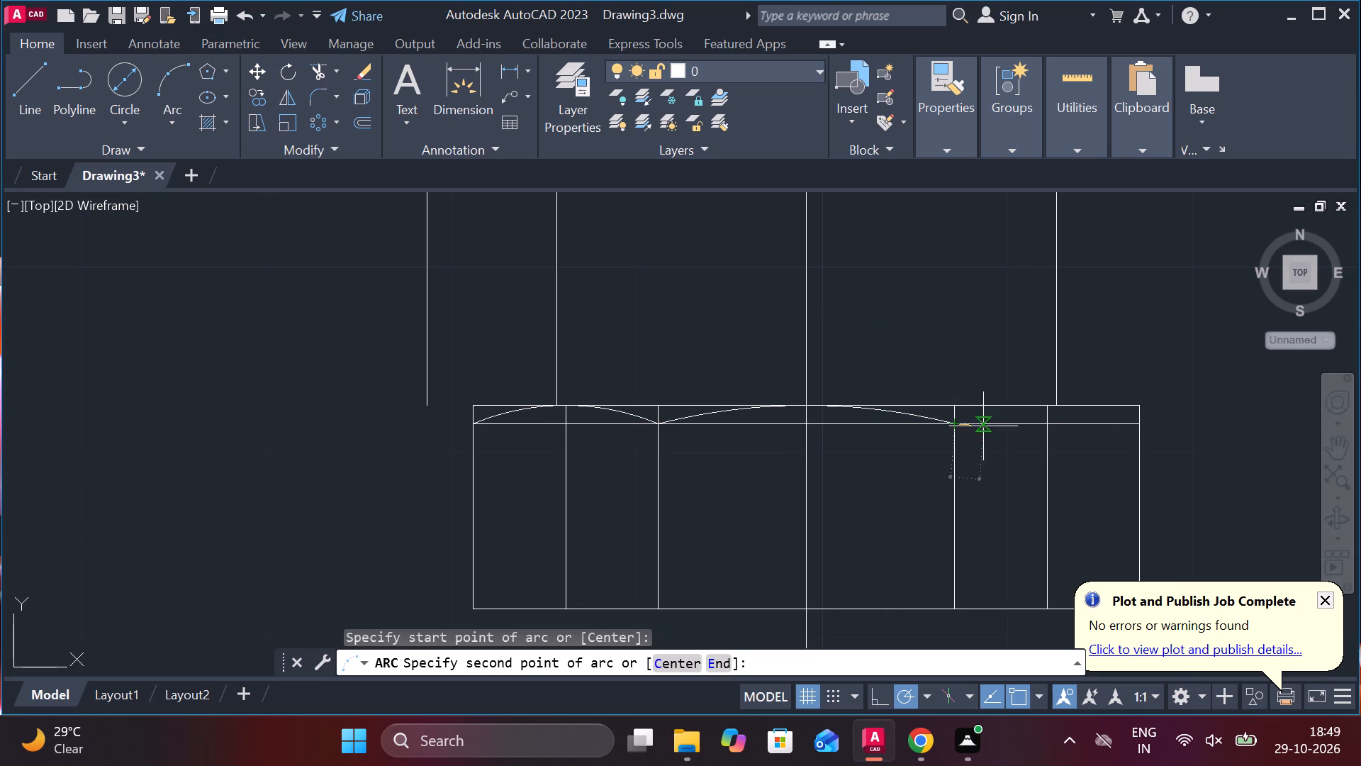
pyautogui.click(1044, 415)
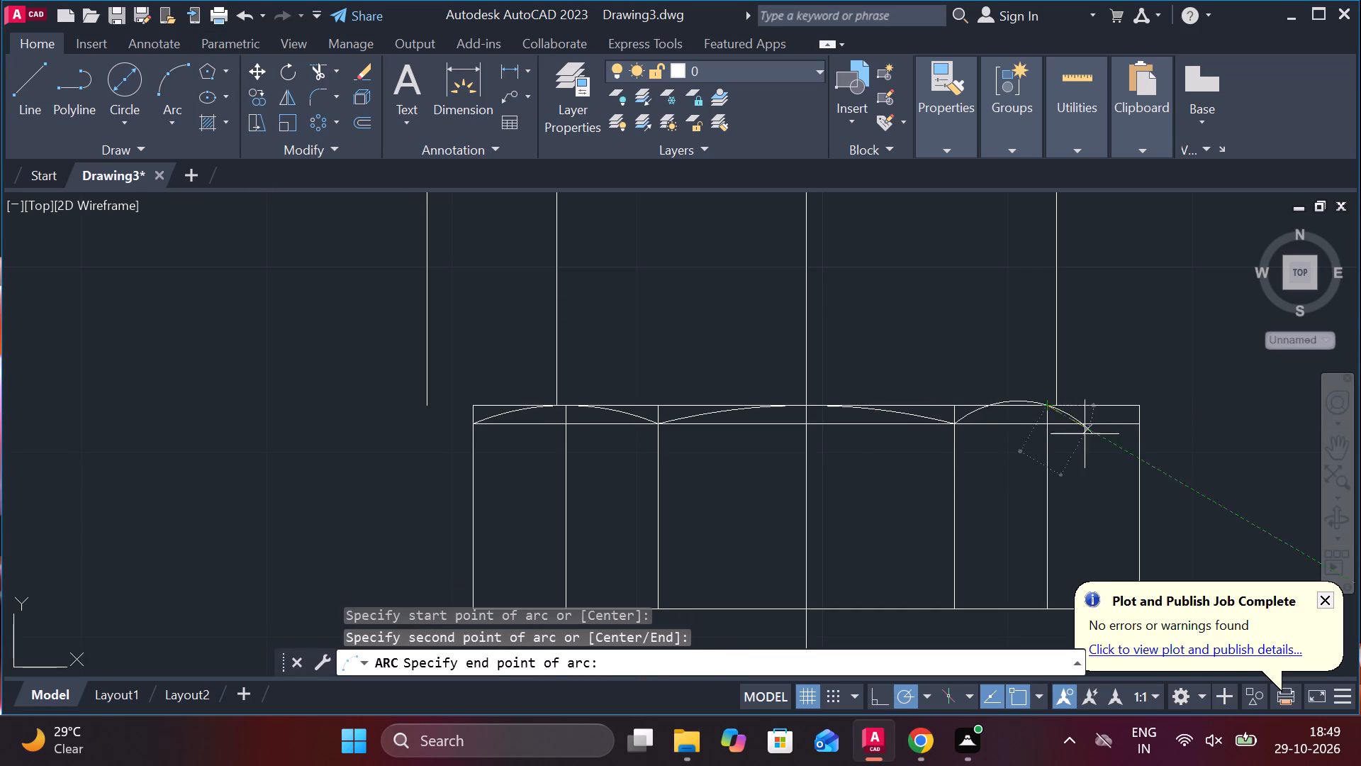
pyautogui.click(1140, 428)
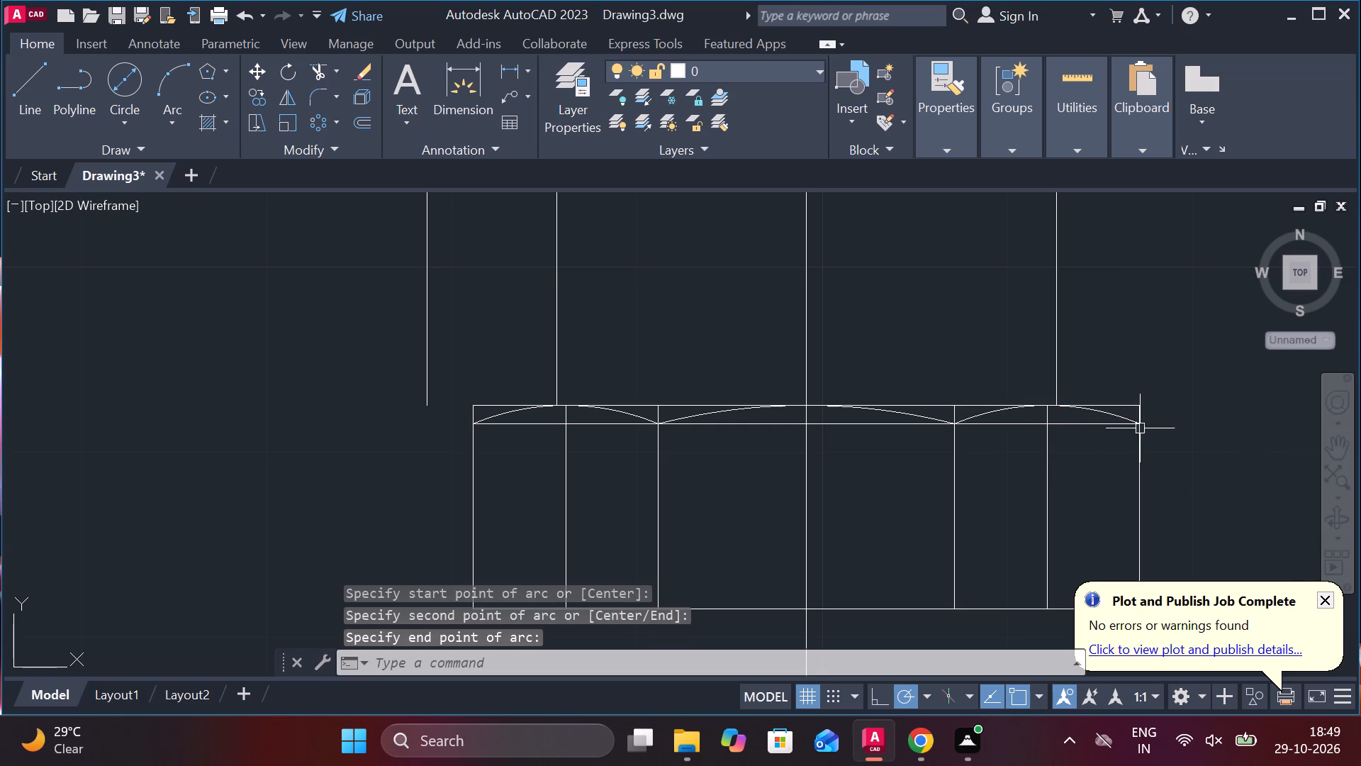
# Delete the two construction verticals running through the middle of the rectangle's left and right faces.
pyautogui.scroll(-1, 1214, 348)
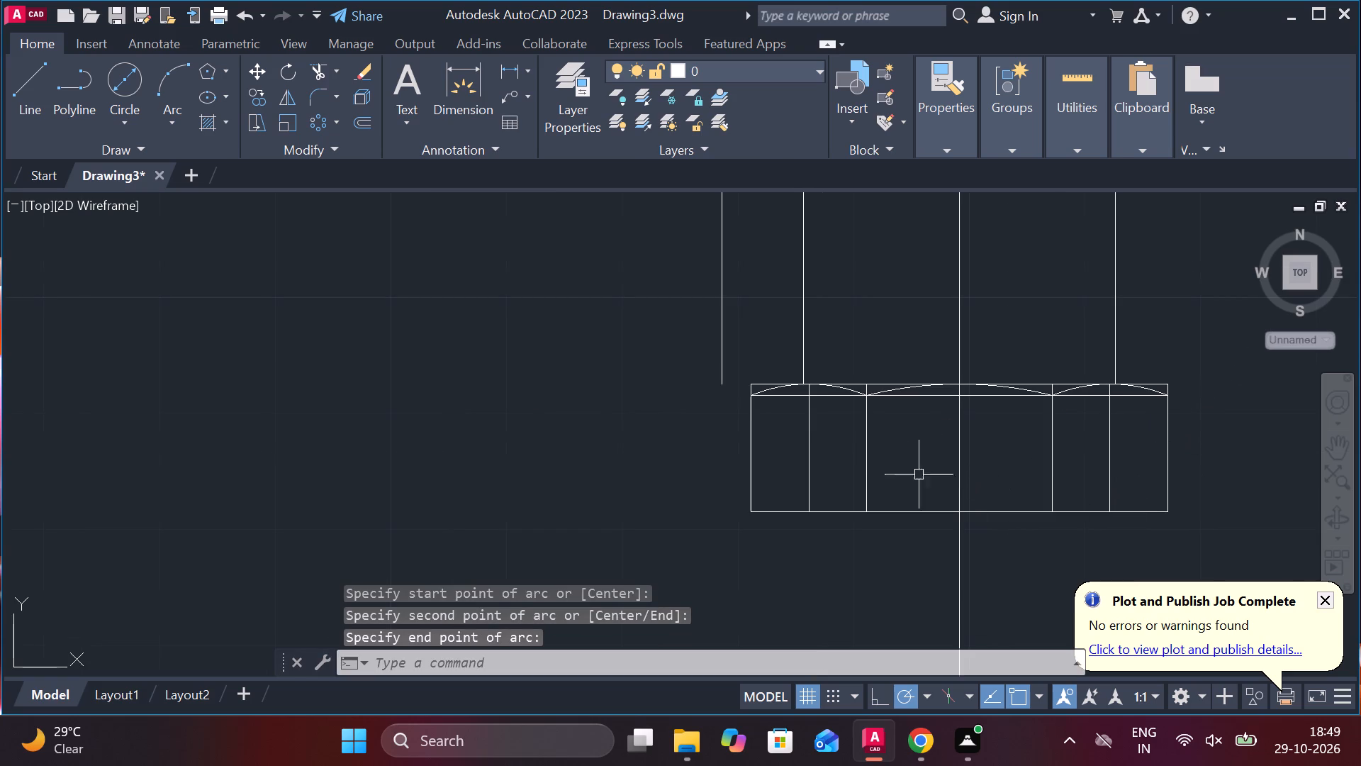
pyautogui.click(807, 467)
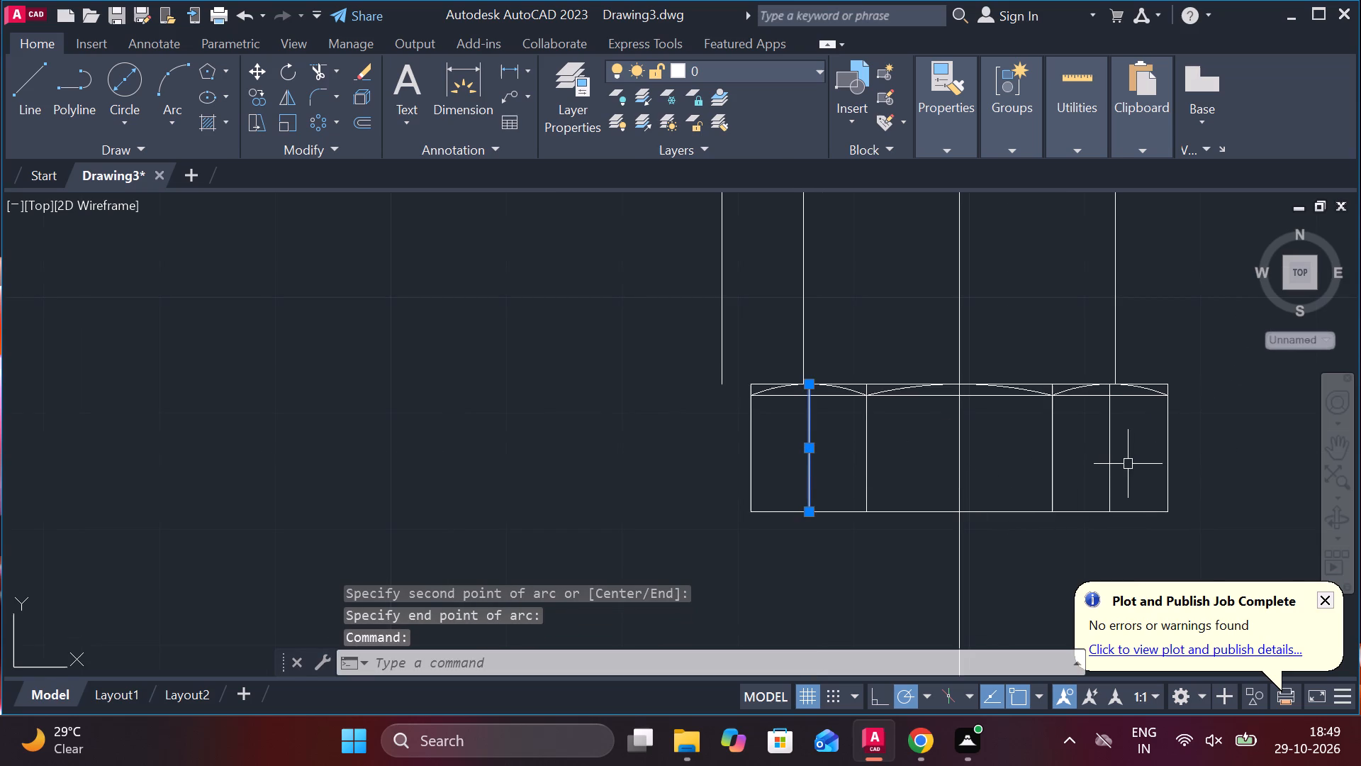
pyautogui.click(1107, 464)
pyautogui.press('Delete')
pyautogui.press('Delete')
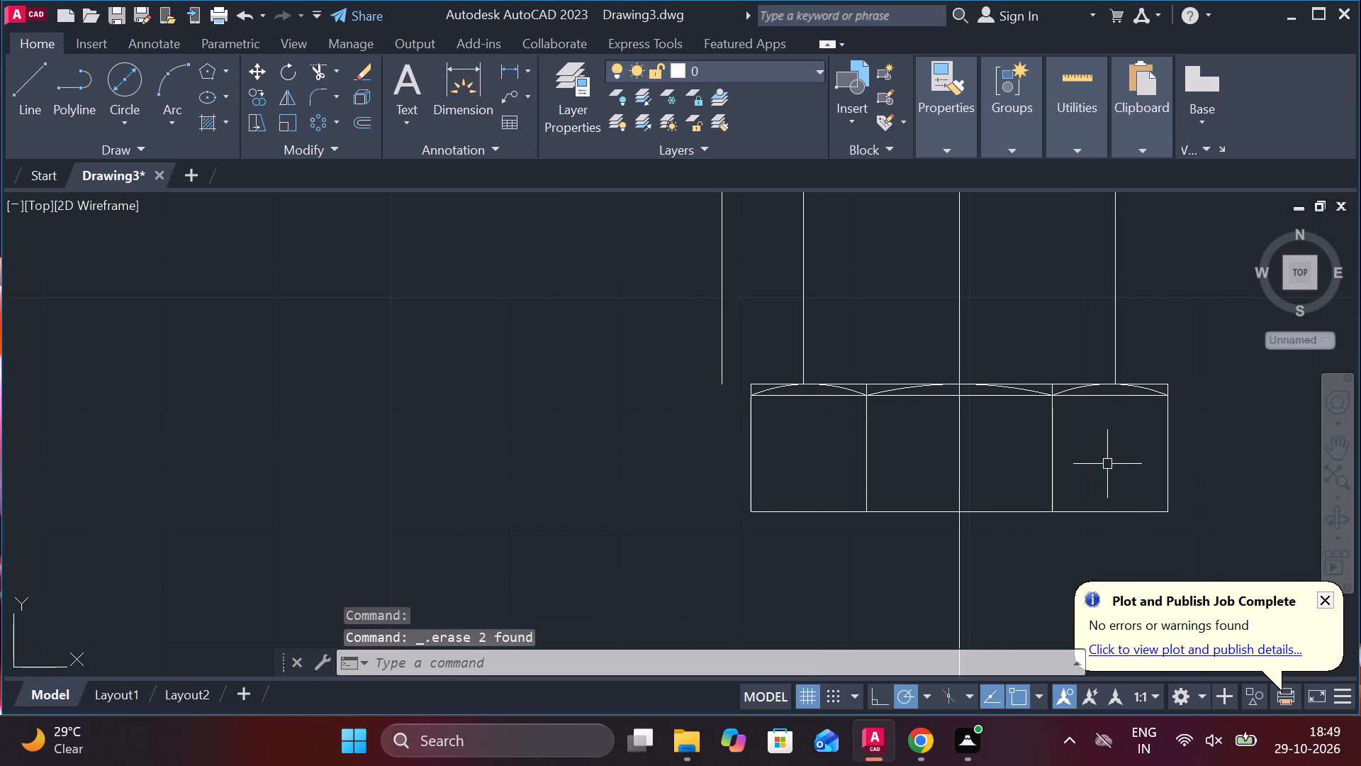
# Delete the long vertical construction line just left of the column beside the hexagon.
pyautogui.scroll(-2, 1107, 464)
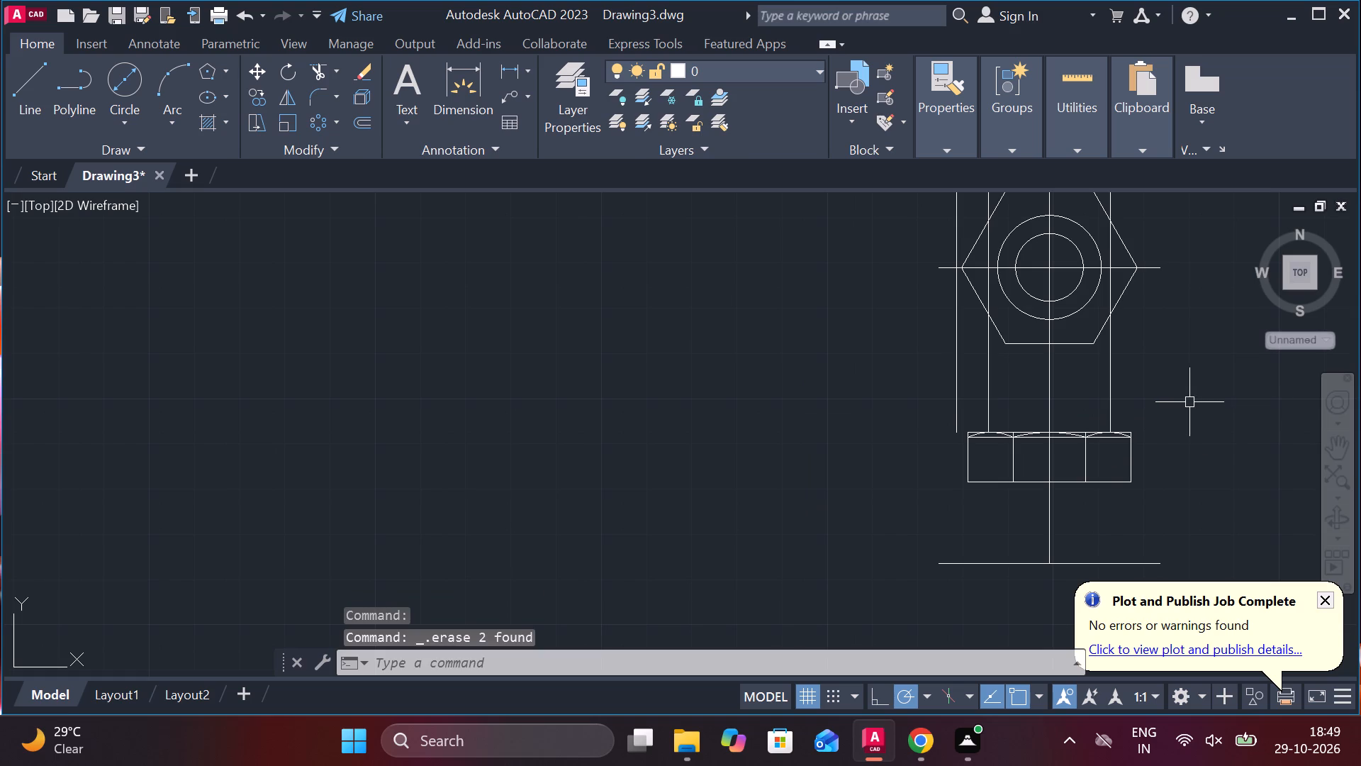
pyautogui.scroll(-1, 1192, 402)
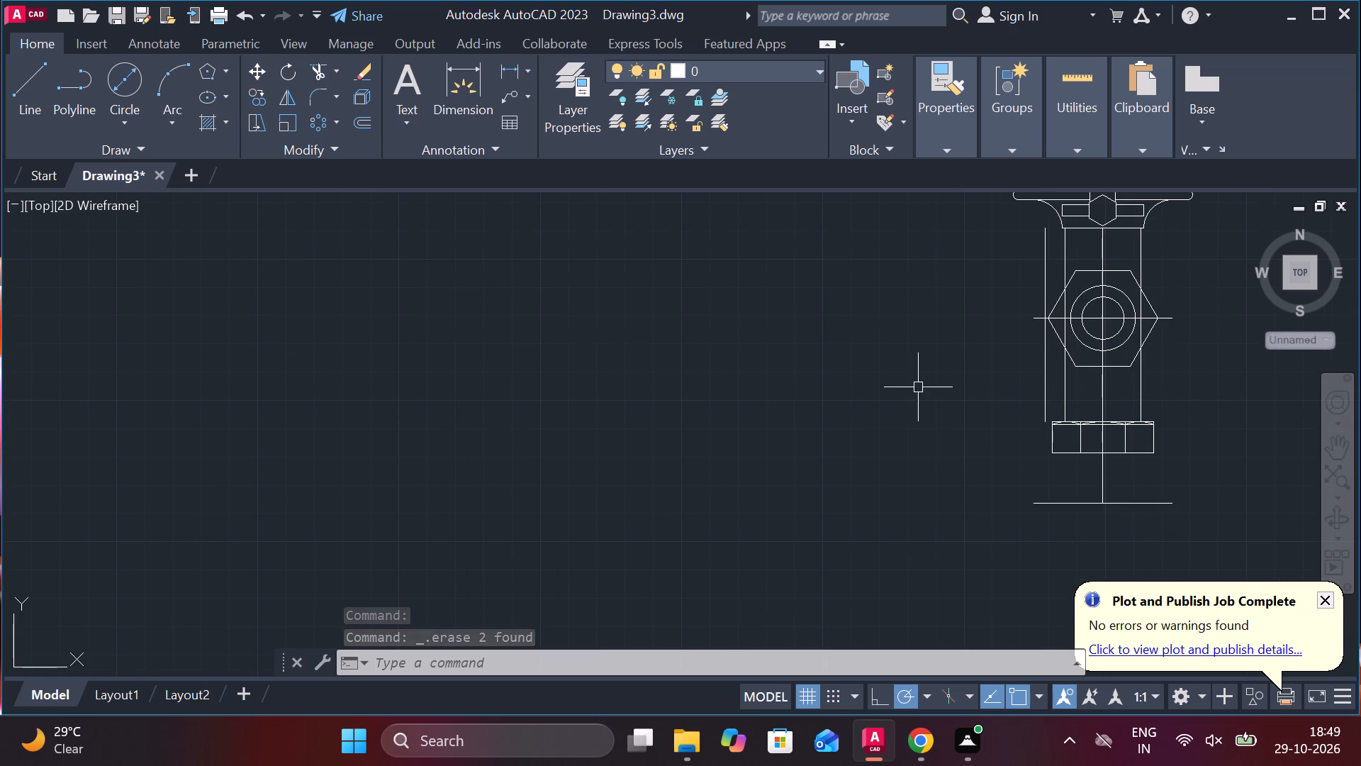
pyautogui.click(1047, 361)
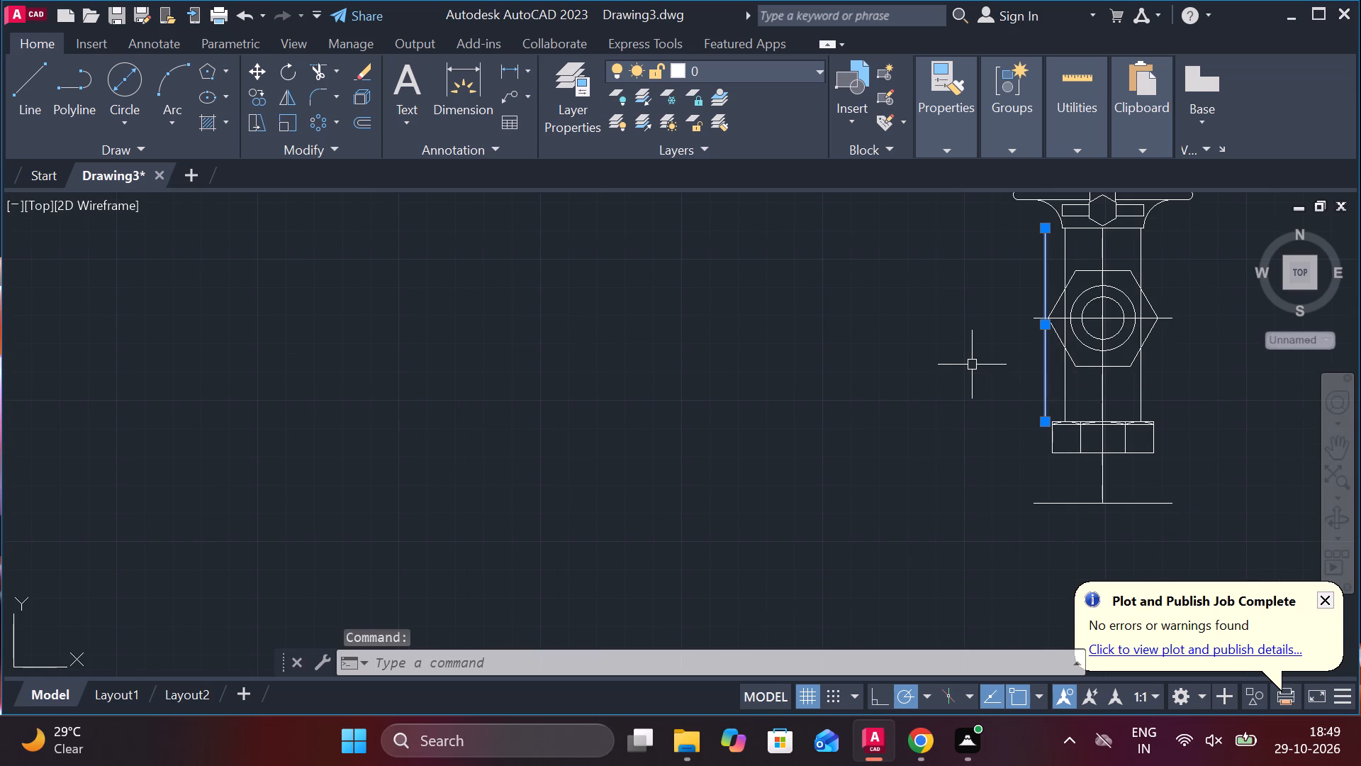
pyautogui.press('Delete')
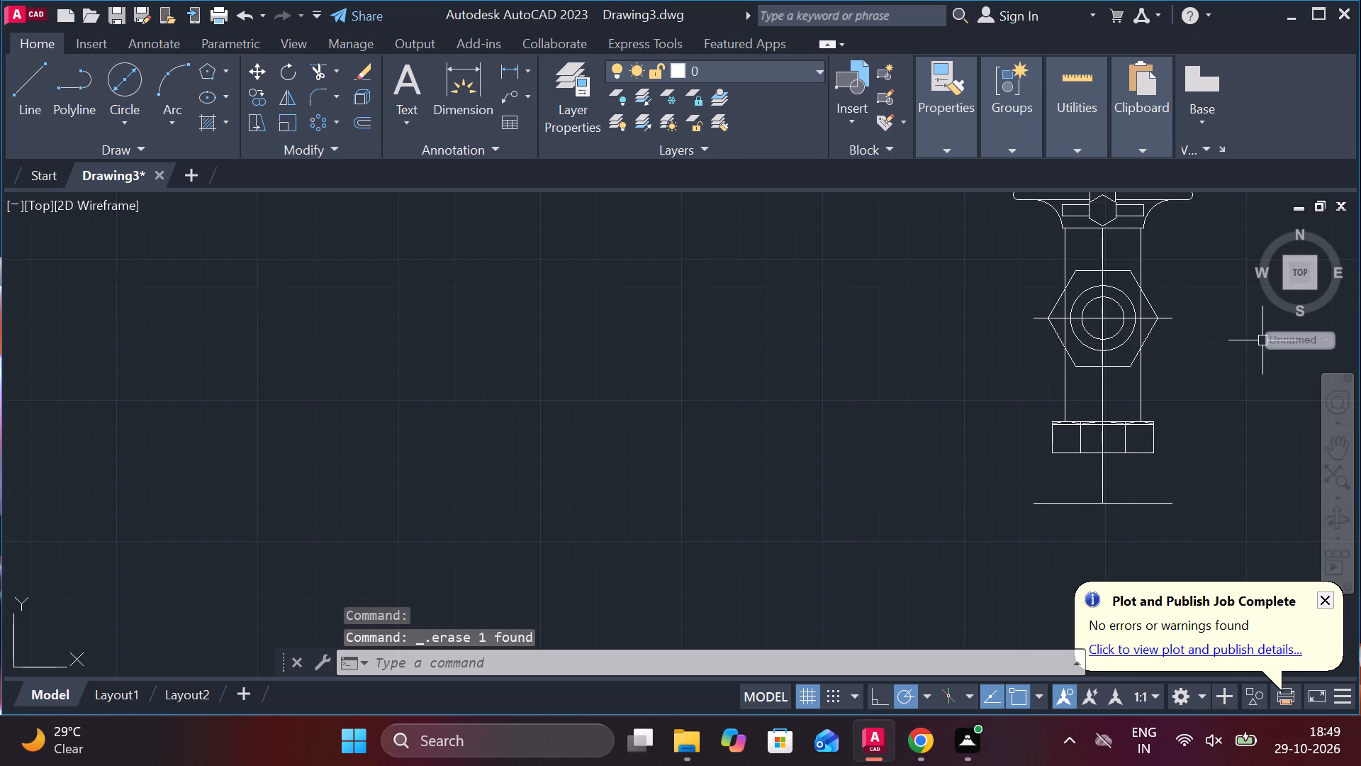
# Measure the column's width between the hexagon and the nut with a trial linear dimension.
pyautogui.scroll(2, 1221, 341)
pyautogui.scroll(-1, 1156, 297)
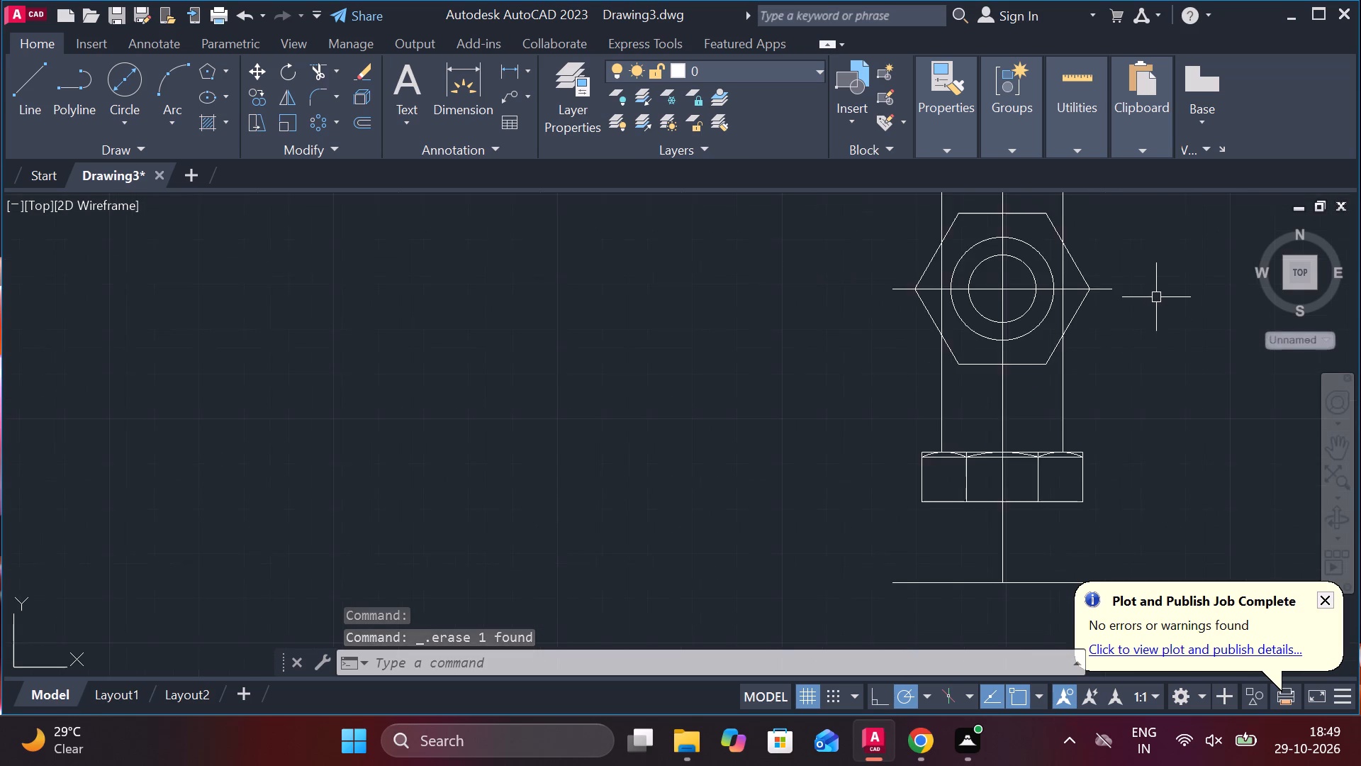
pyautogui.scroll(-1, 1154, 297)
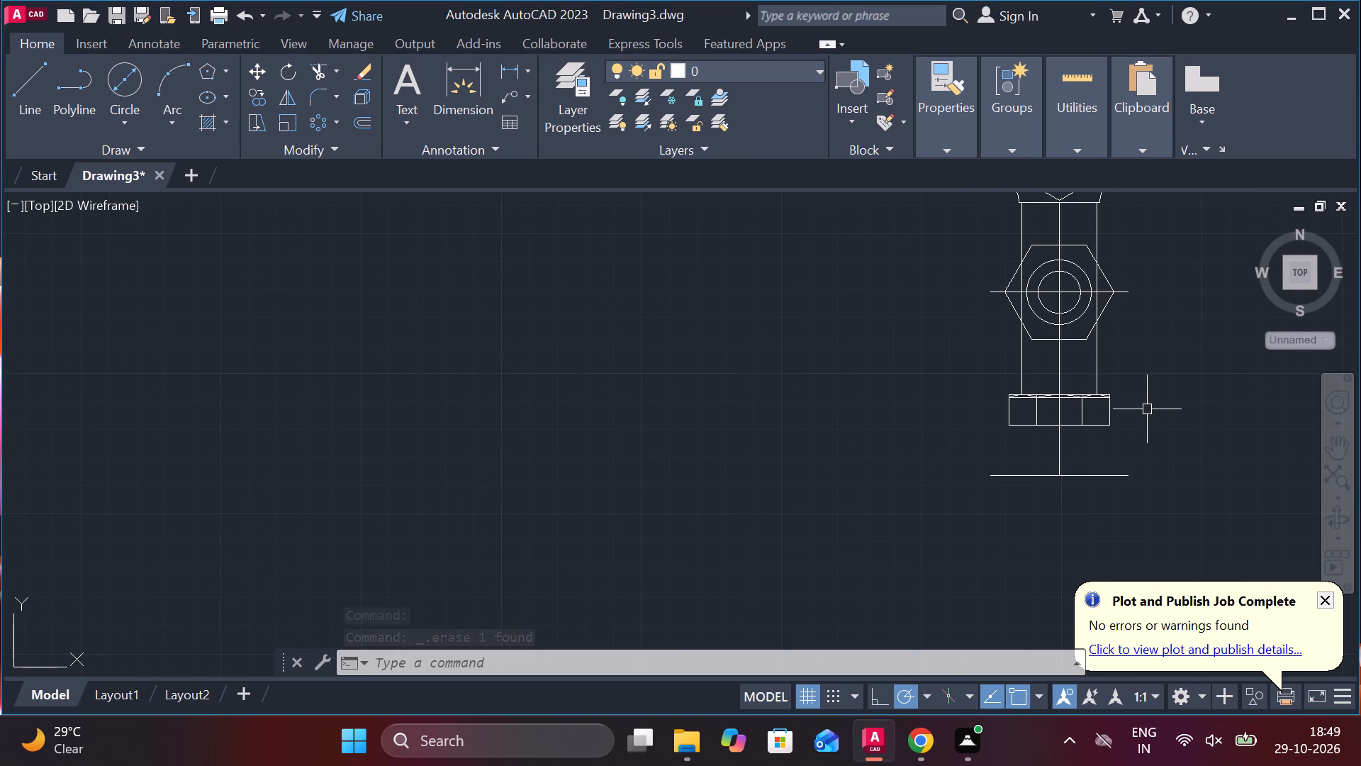
pyautogui.click(508, 74)
pyautogui.click(1024, 362)
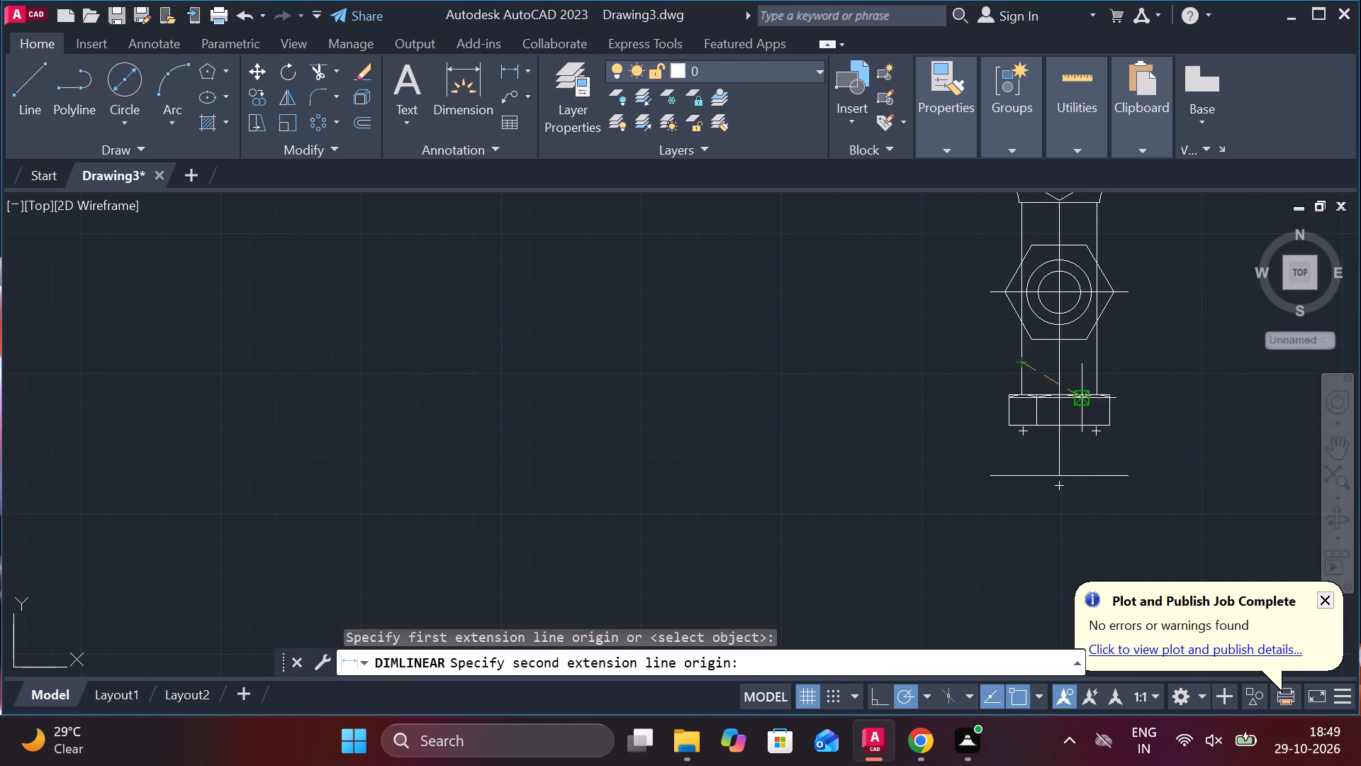
pyautogui.click(1094, 363)
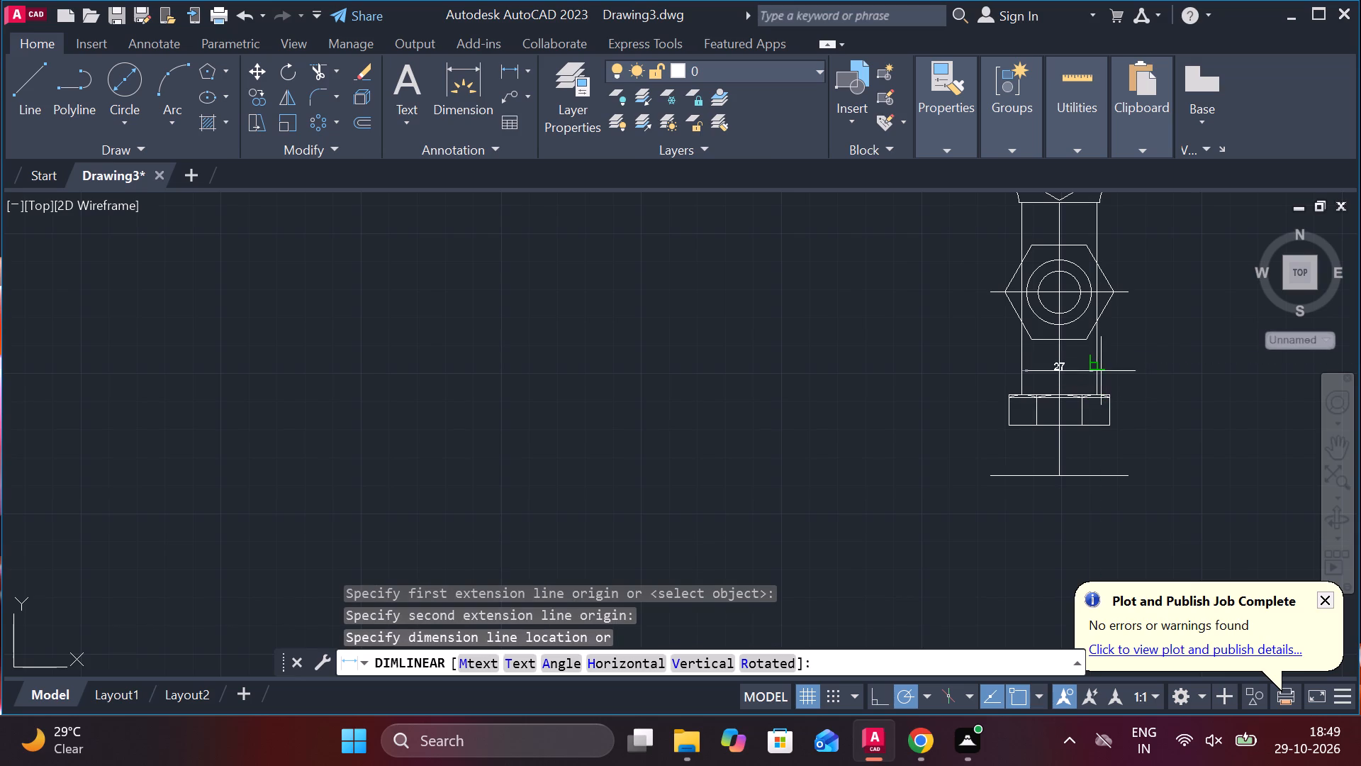
pyautogui.scroll(2, 1107, 374)
pyautogui.scroll(-1, 1107, 374)
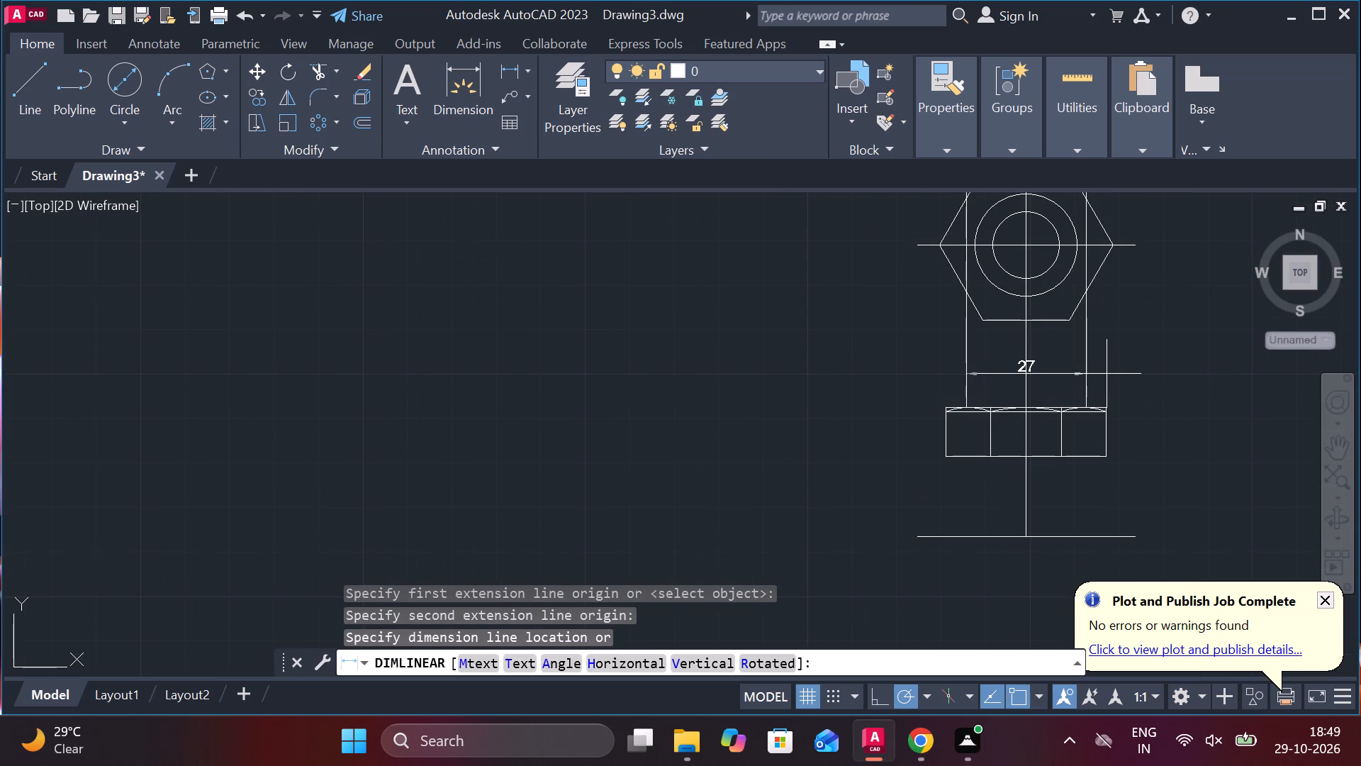
pyautogui.press('Escape')
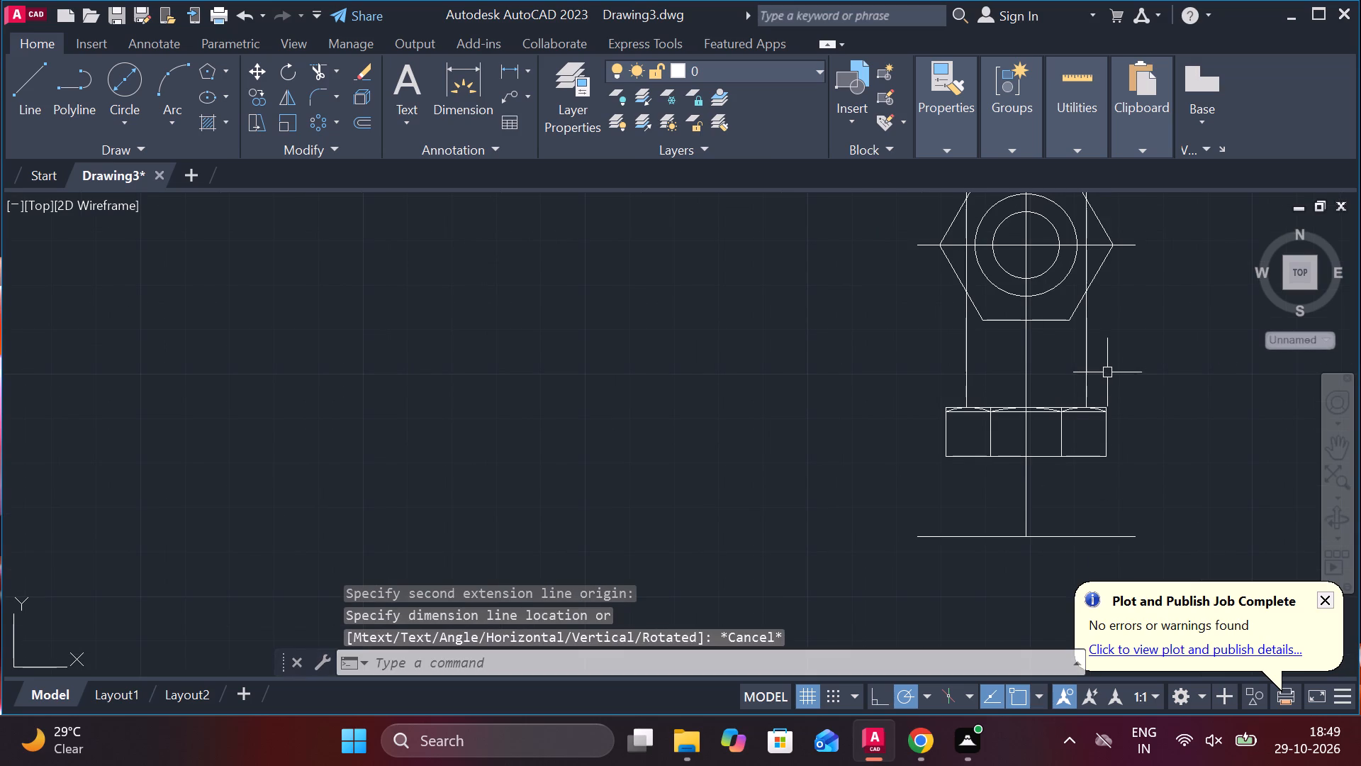
# Trim away the centre line inside the nut, from the line below its arcs down to its bottom edge.
pyautogui.scroll(-1, 559, 387)
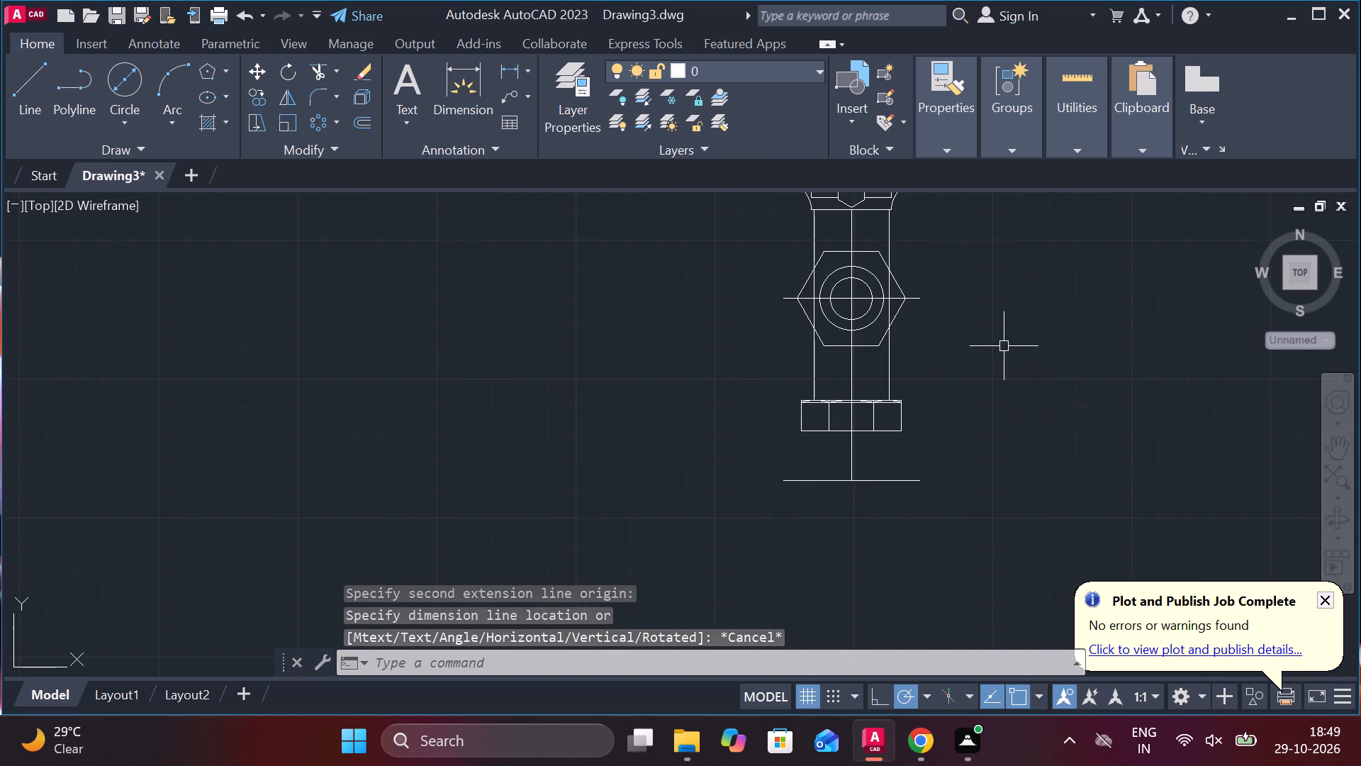
pyautogui.scroll(1, 976, 346)
pyautogui.scroll(-2, 976, 346)
pyautogui.scroll(3, 968, 381)
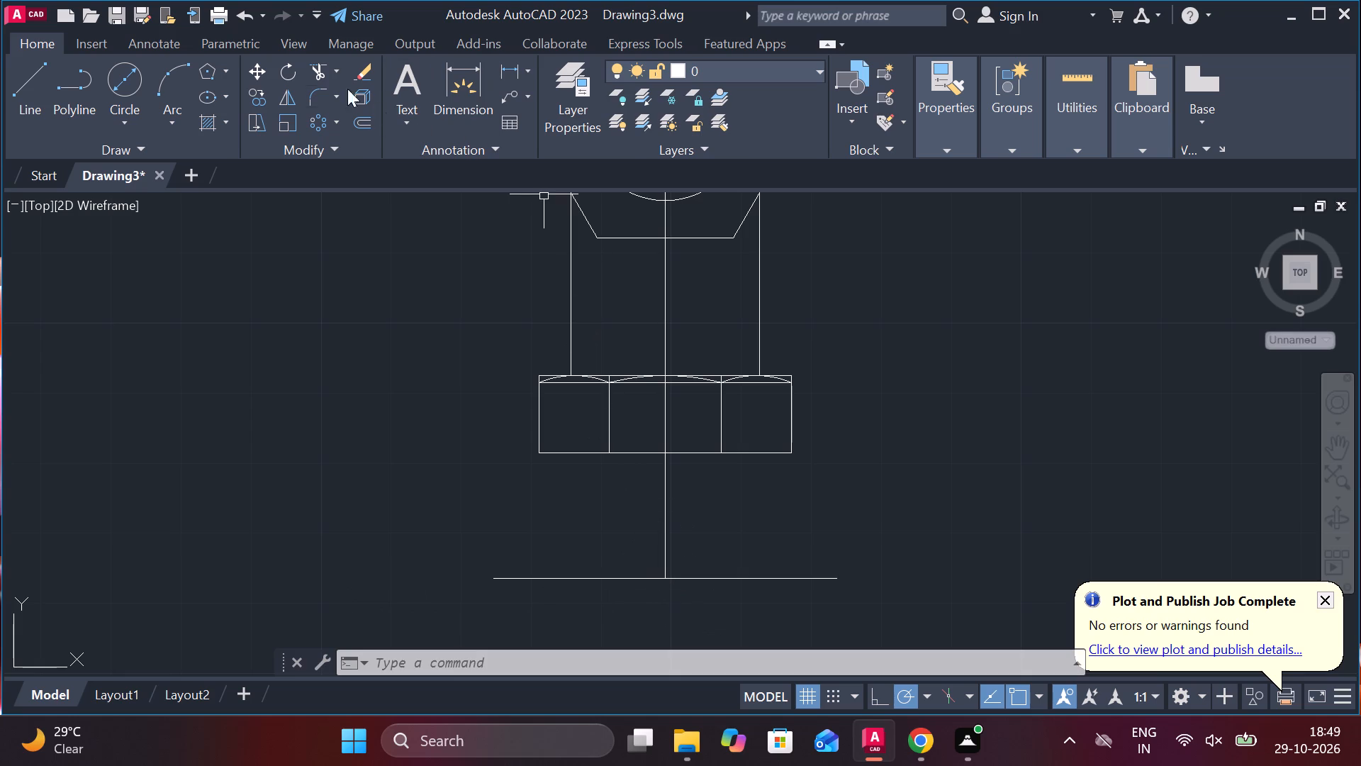
pyautogui.click(320, 66)
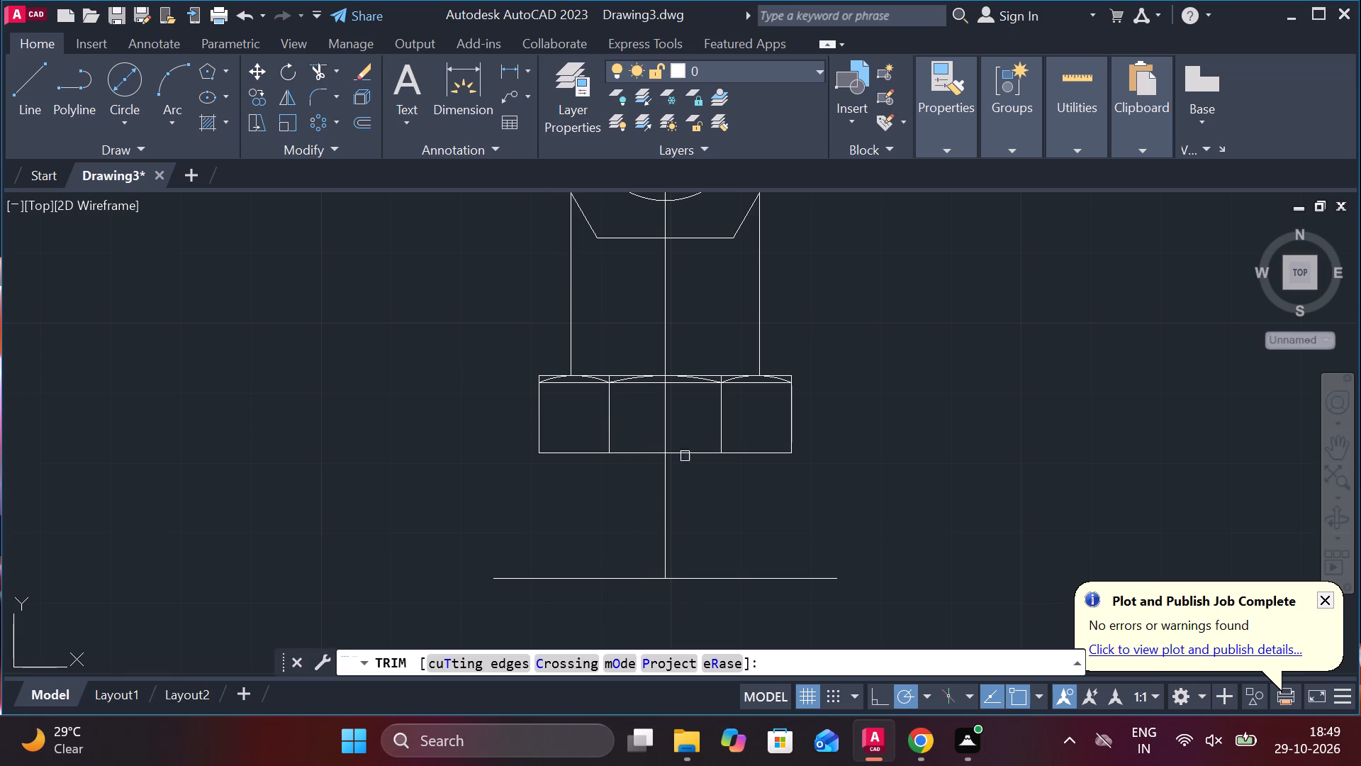
pyautogui.click(668, 421)
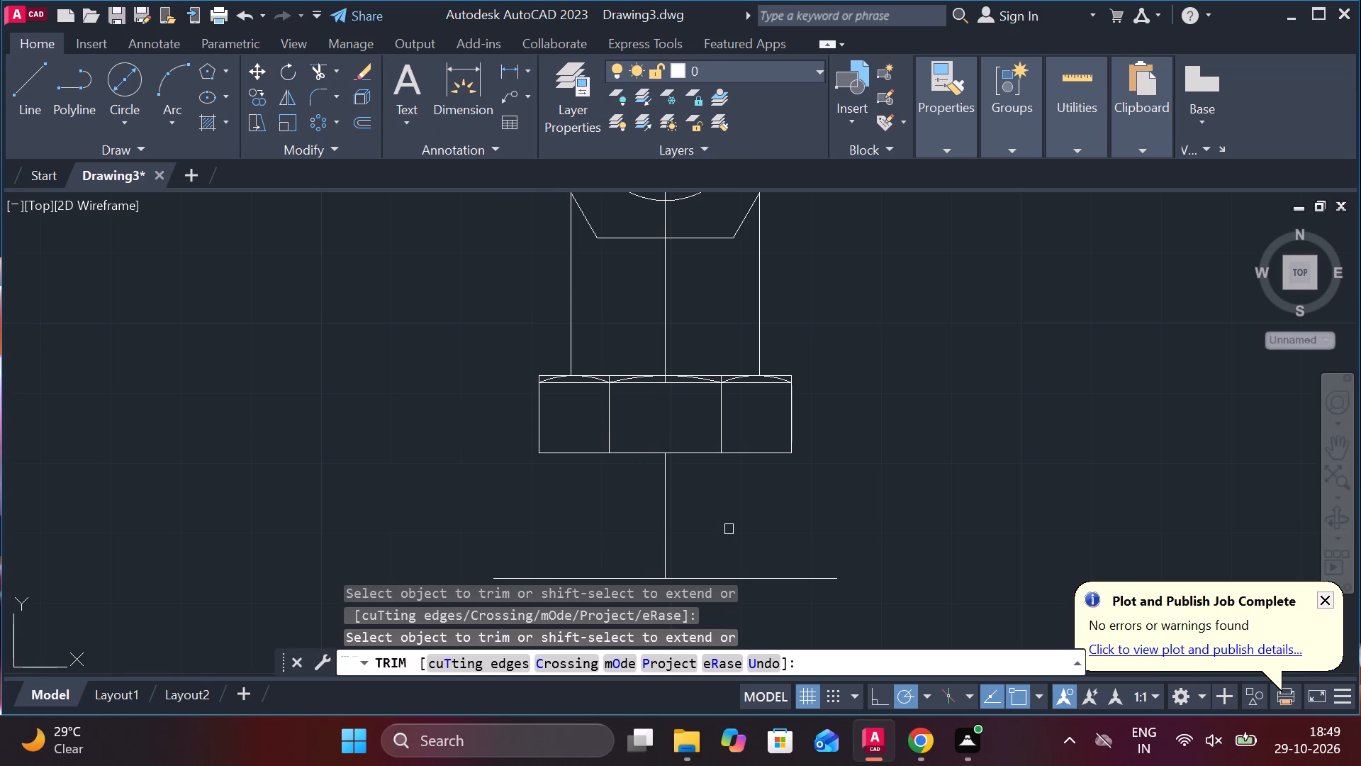
pyautogui.press('Escape')
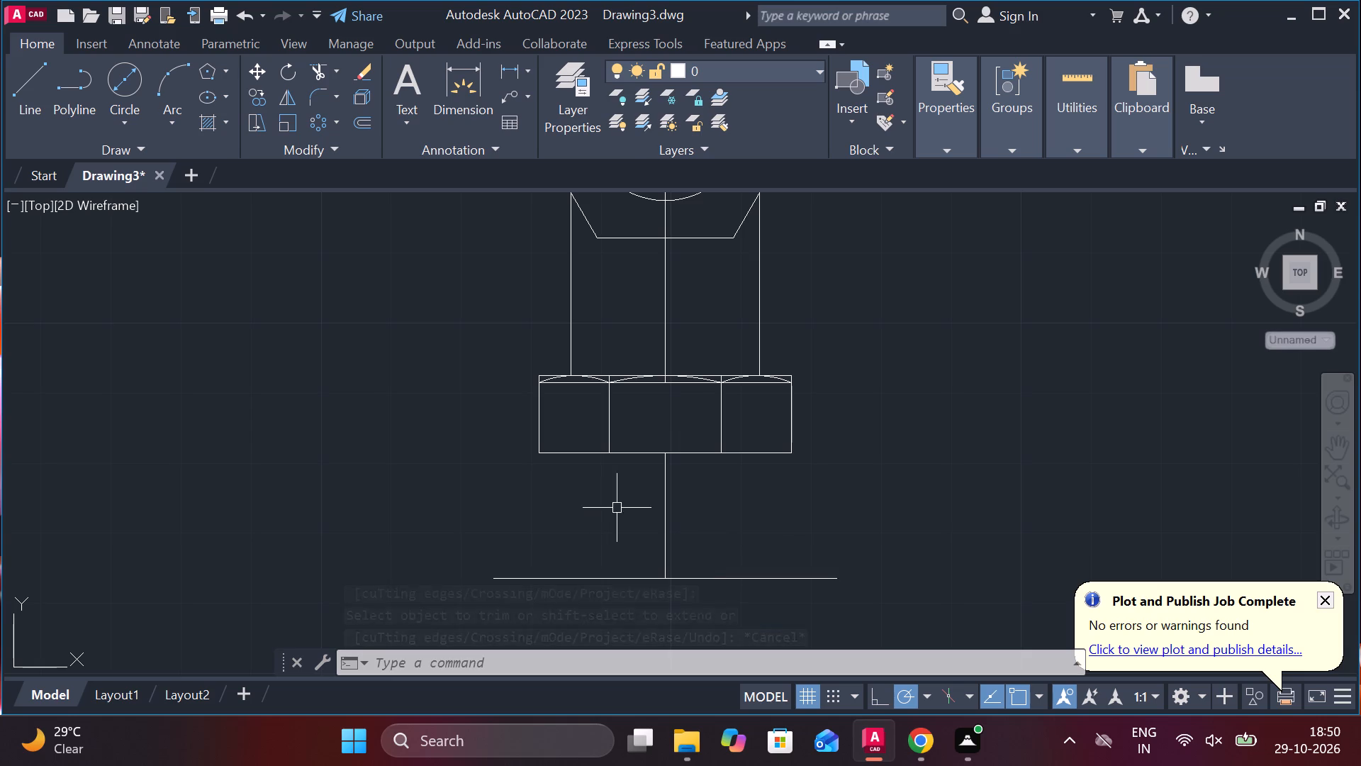
# Copy the centre line segment below the nut 13.5 units to the right and 13.5 units to the left.
pyautogui.click(671, 508)
pyautogui.click(658, 509)
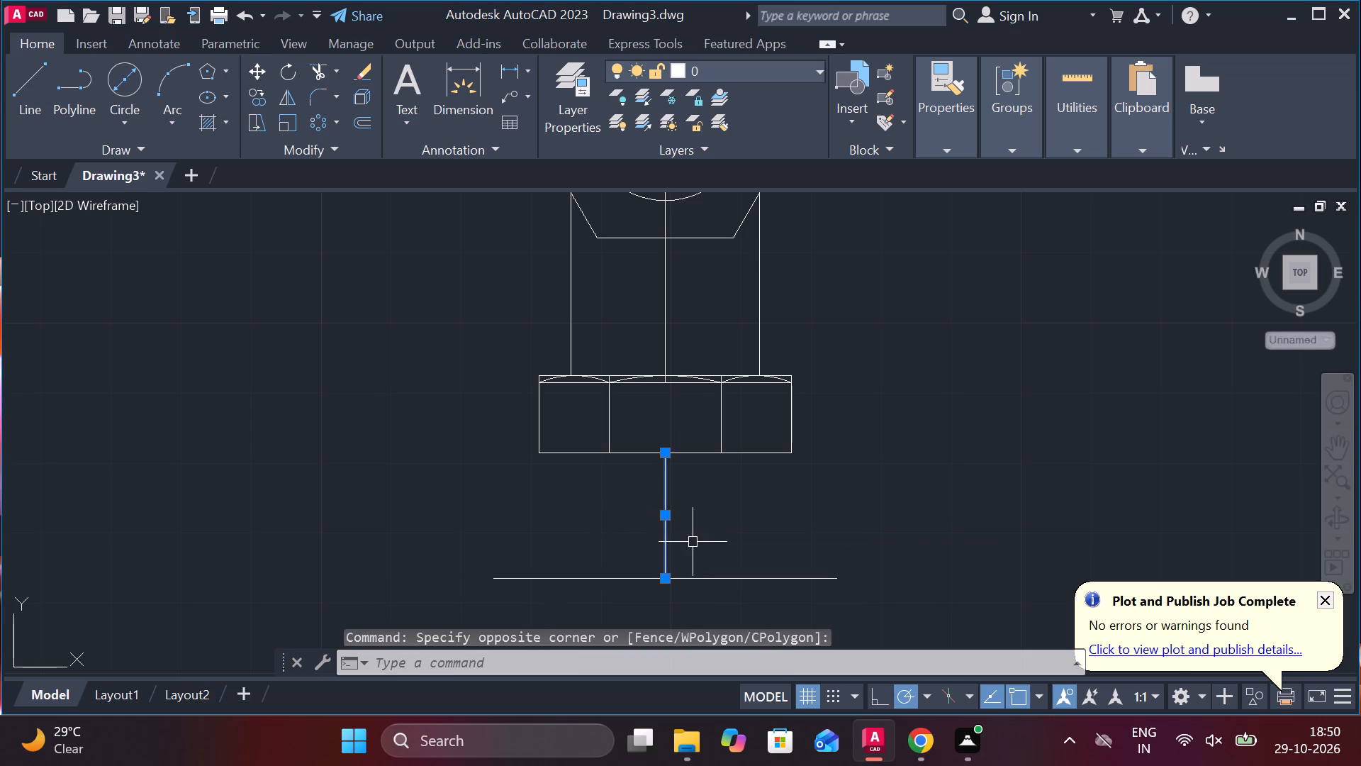
pyautogui.click(259, 89)
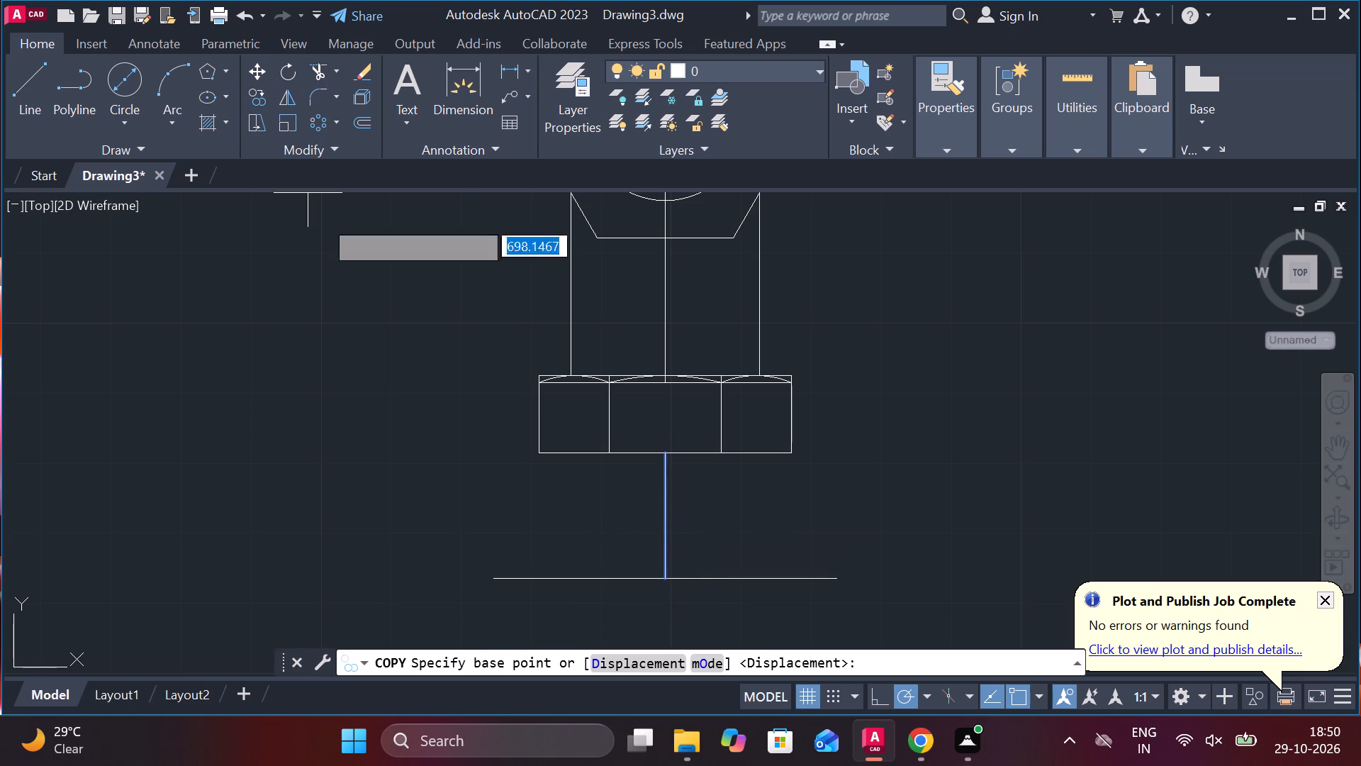
pyautogui.click(663, 514)
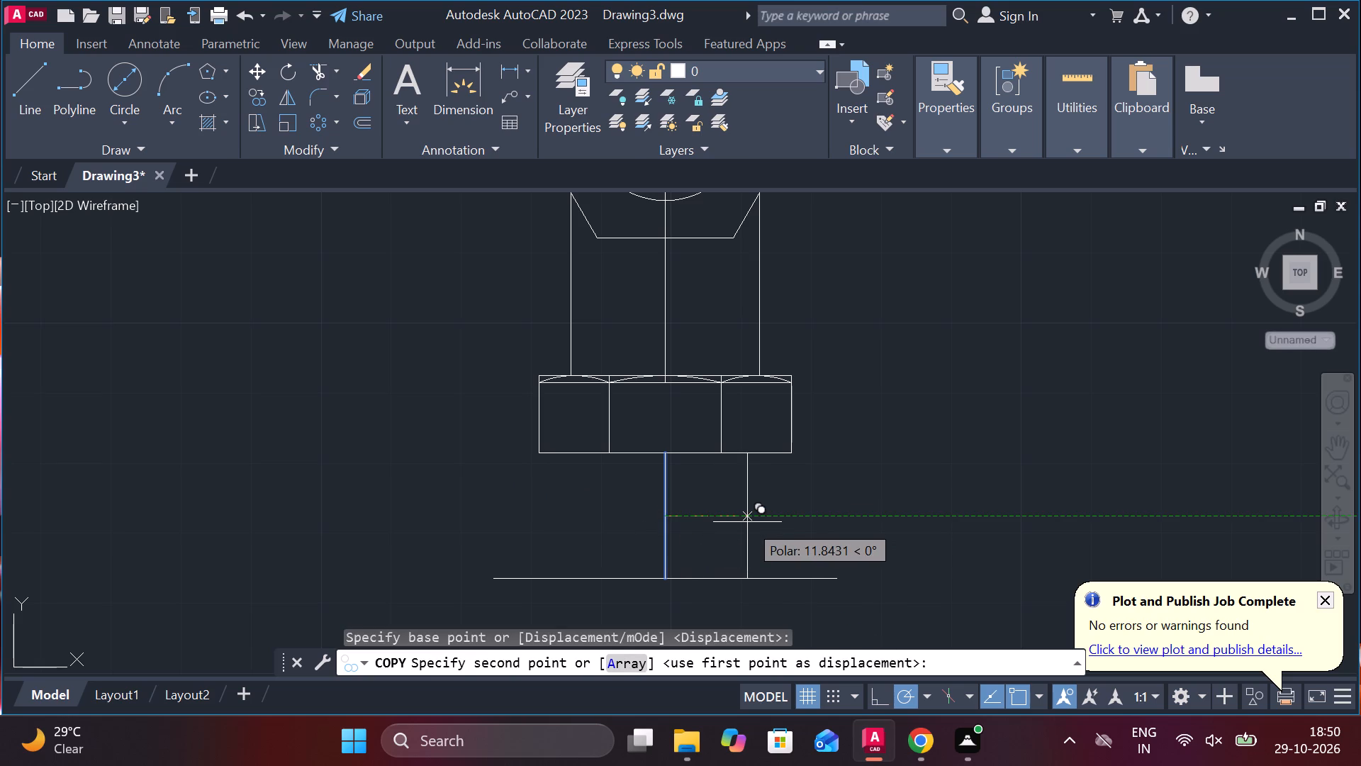
pyautogui.write('13')
pyautogui.press('.')
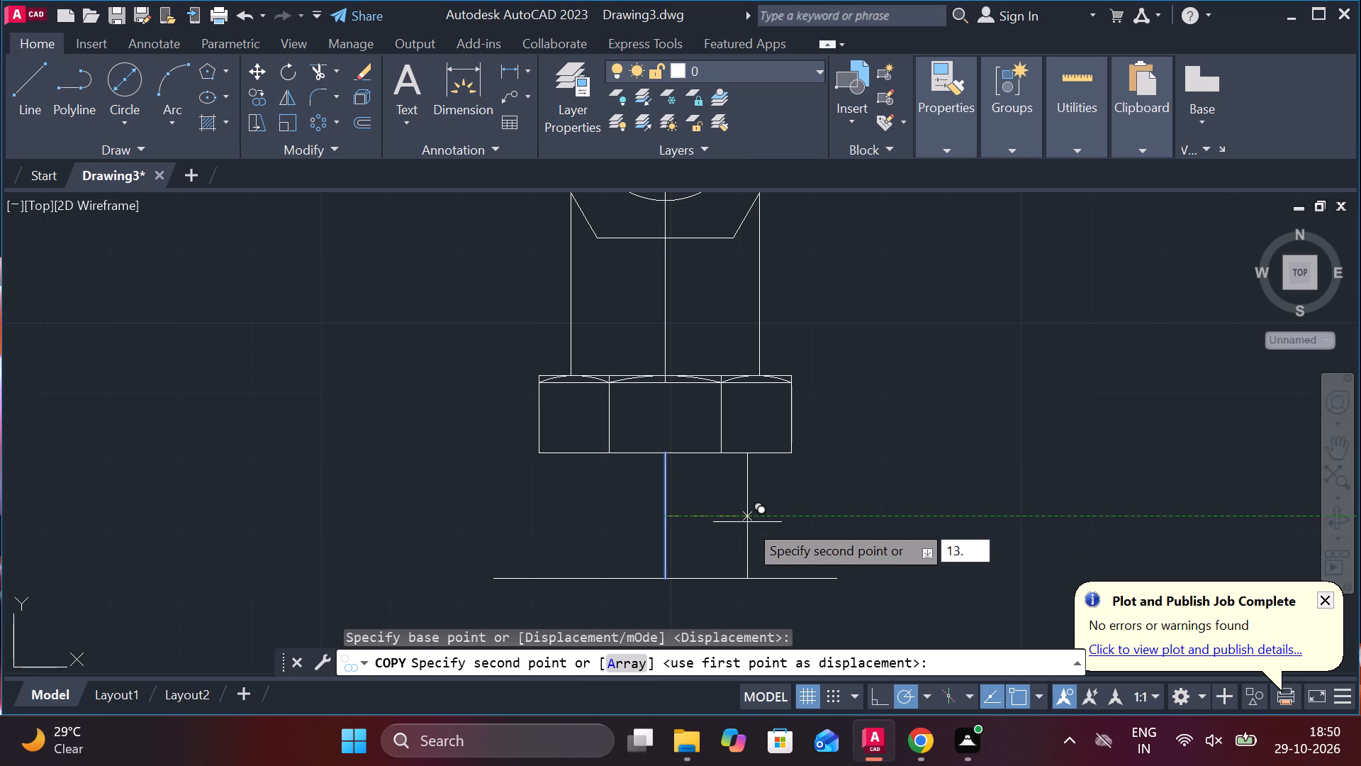
pyautogui.press('5')
pyautogui.press('Return')
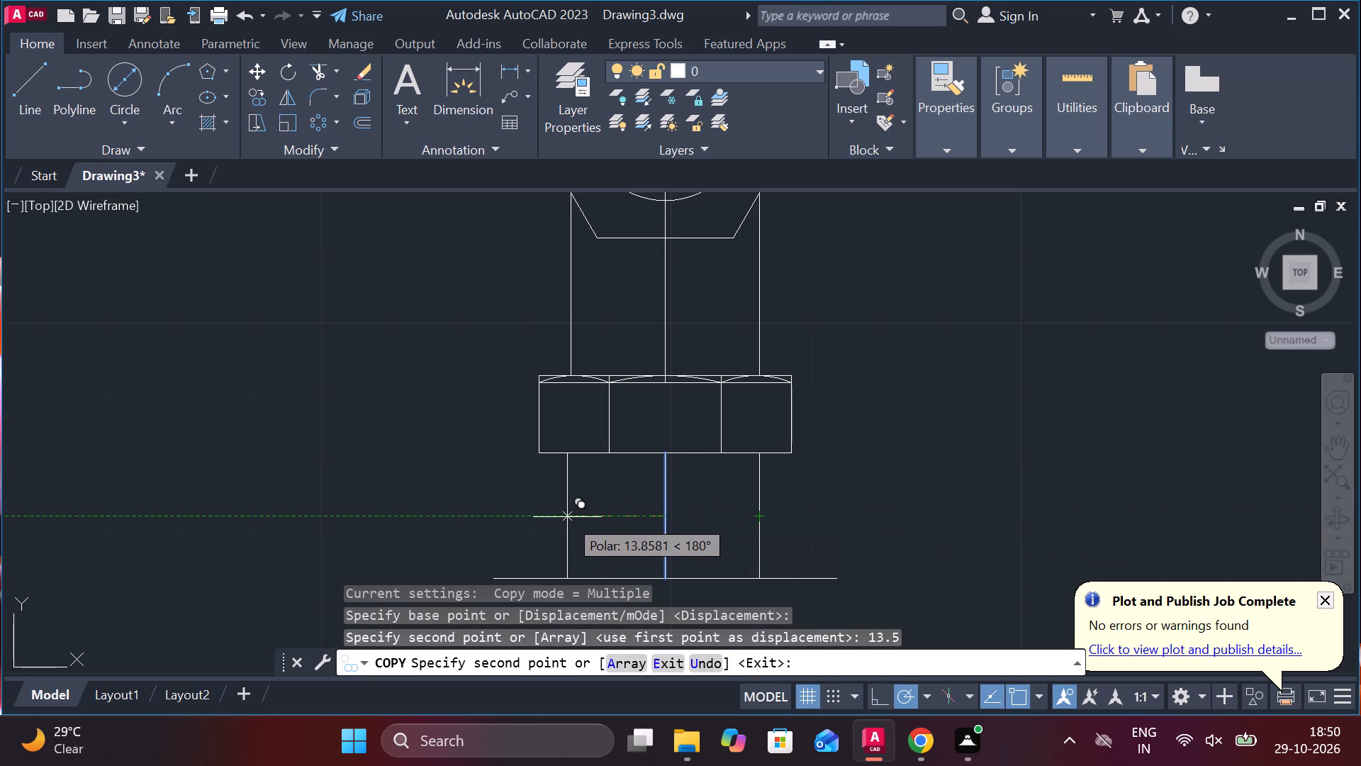
pyautogui.press('1')
pyautogui.press('3')
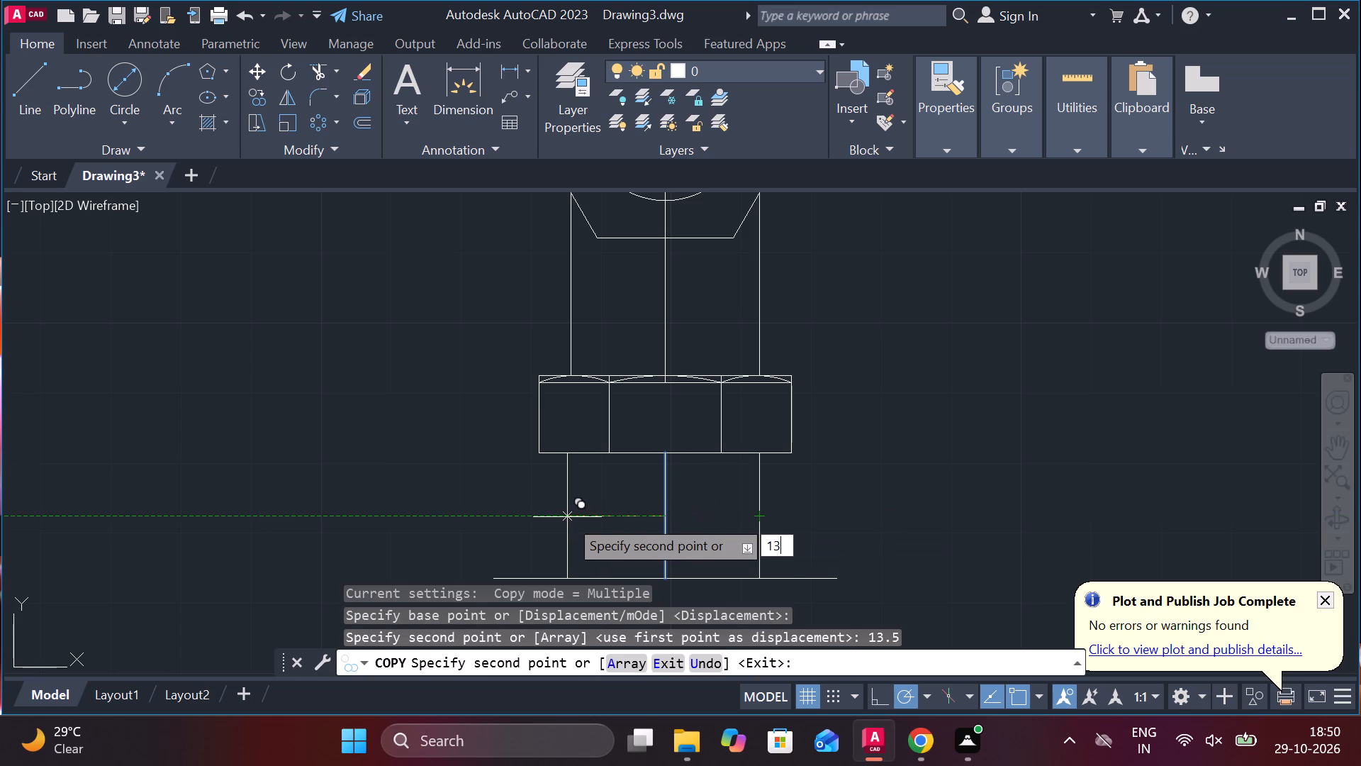
pyautogui.write('.5')
pyautogui.press('Return')
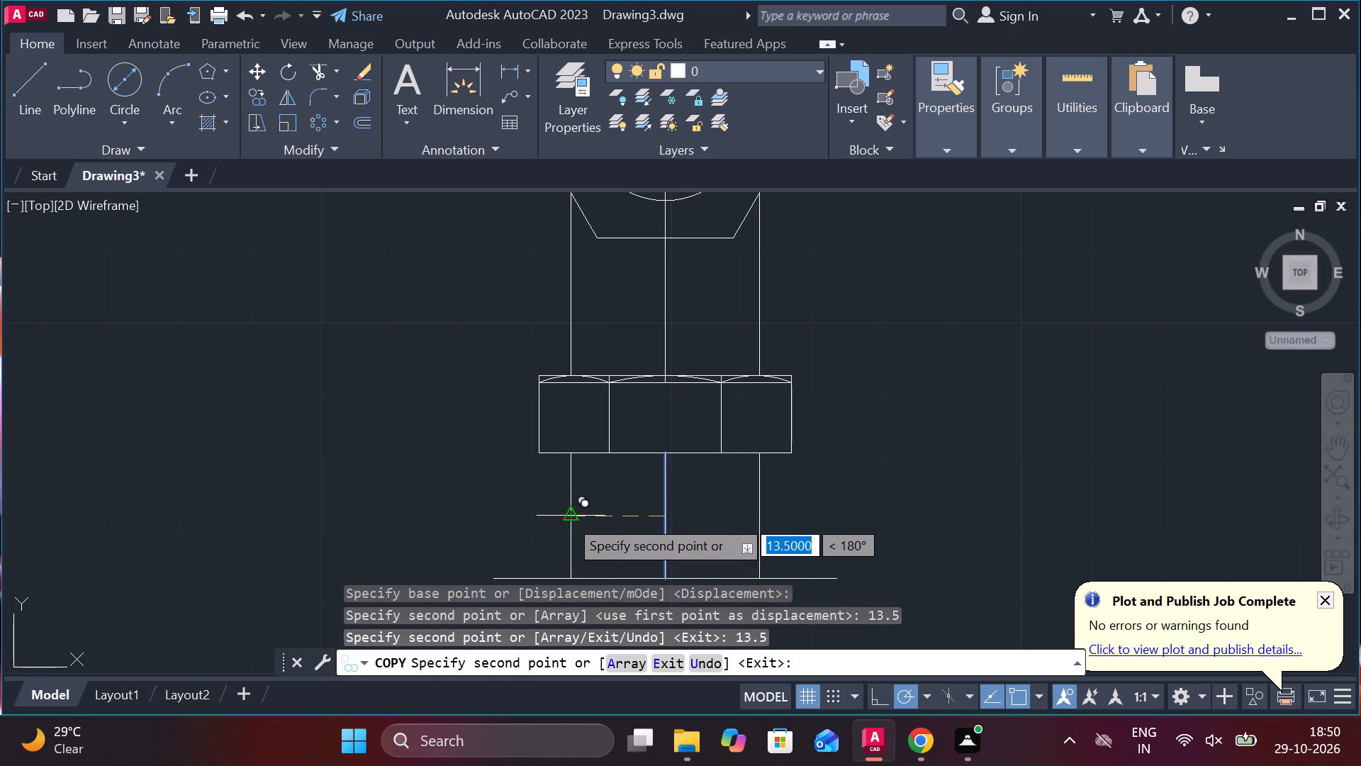
pyautogui.press('Escape')
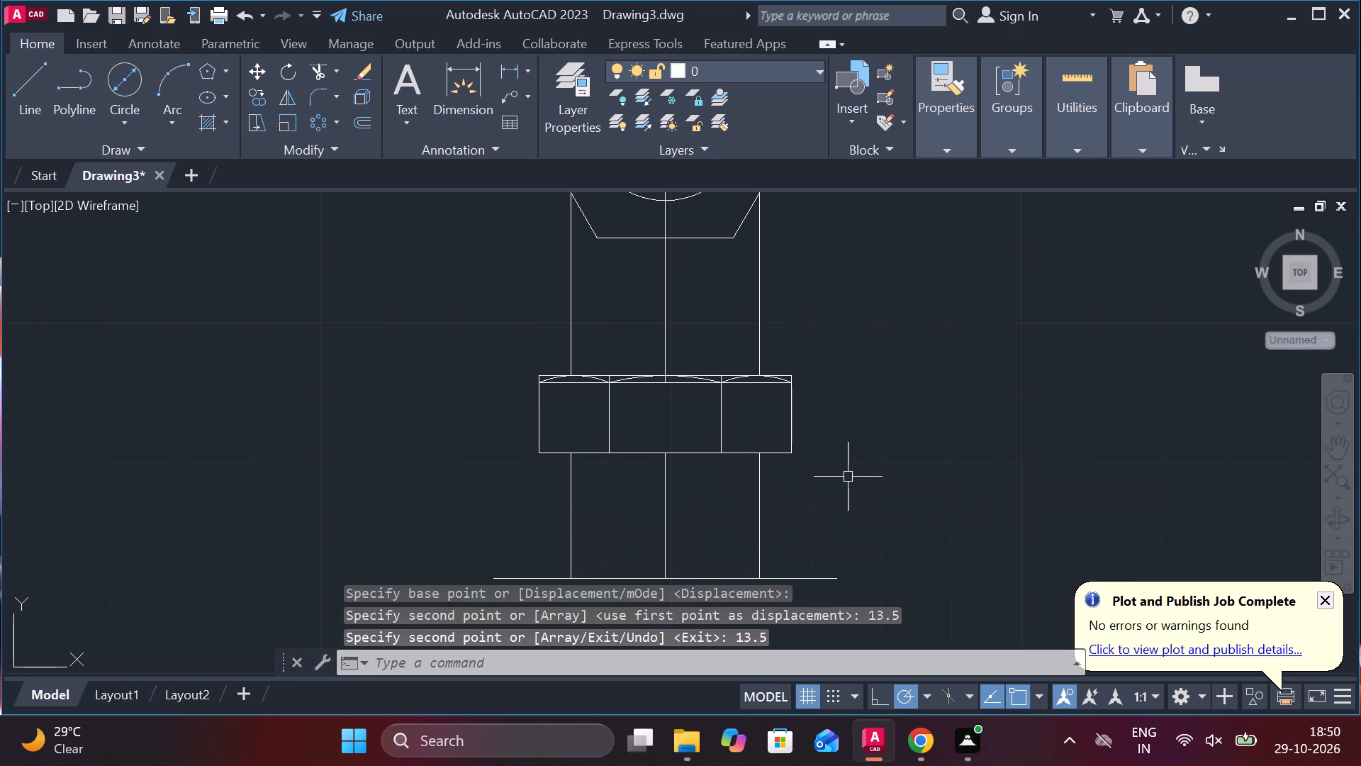
# Measure the distance between the two outer vertical lines below the nut with a trial linear dimension.
pyautogui.scroll(-2, 671, 511)
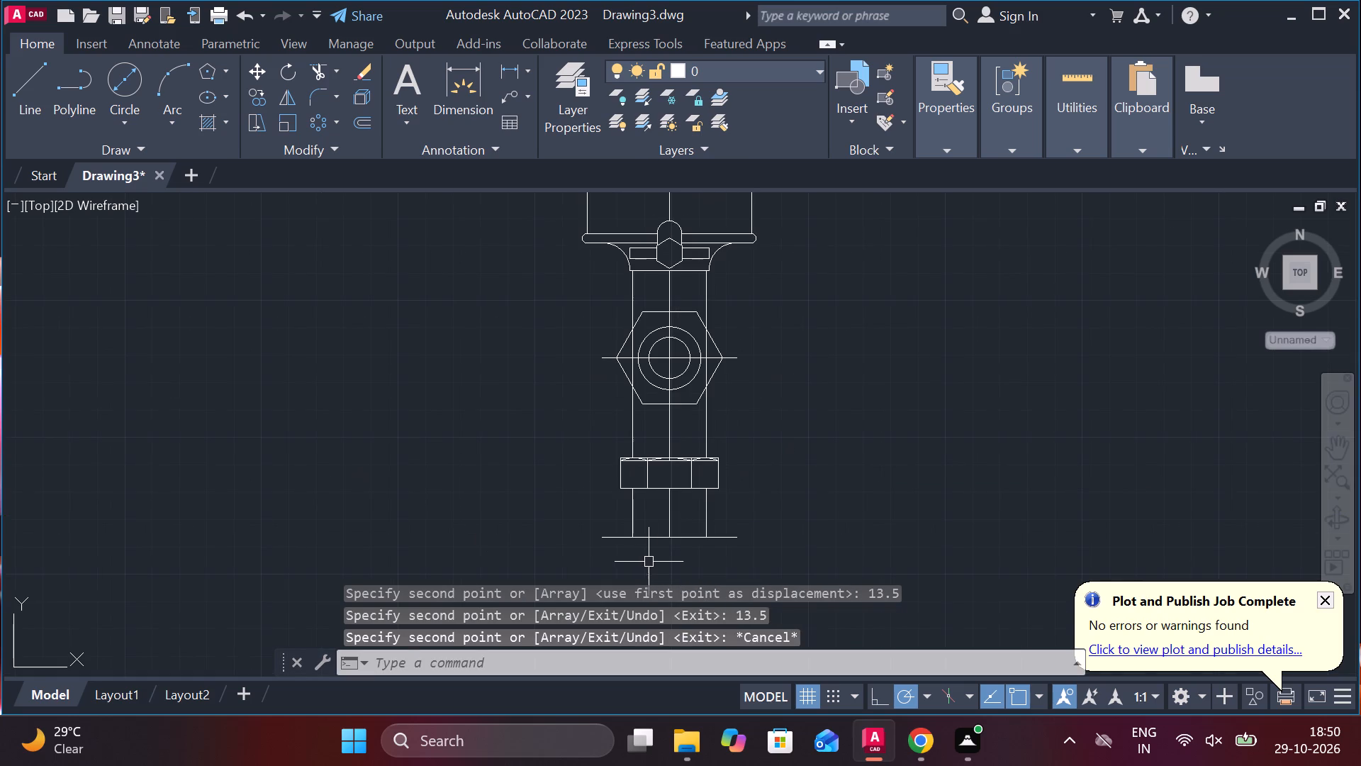
pyautogui.click(517, 60)
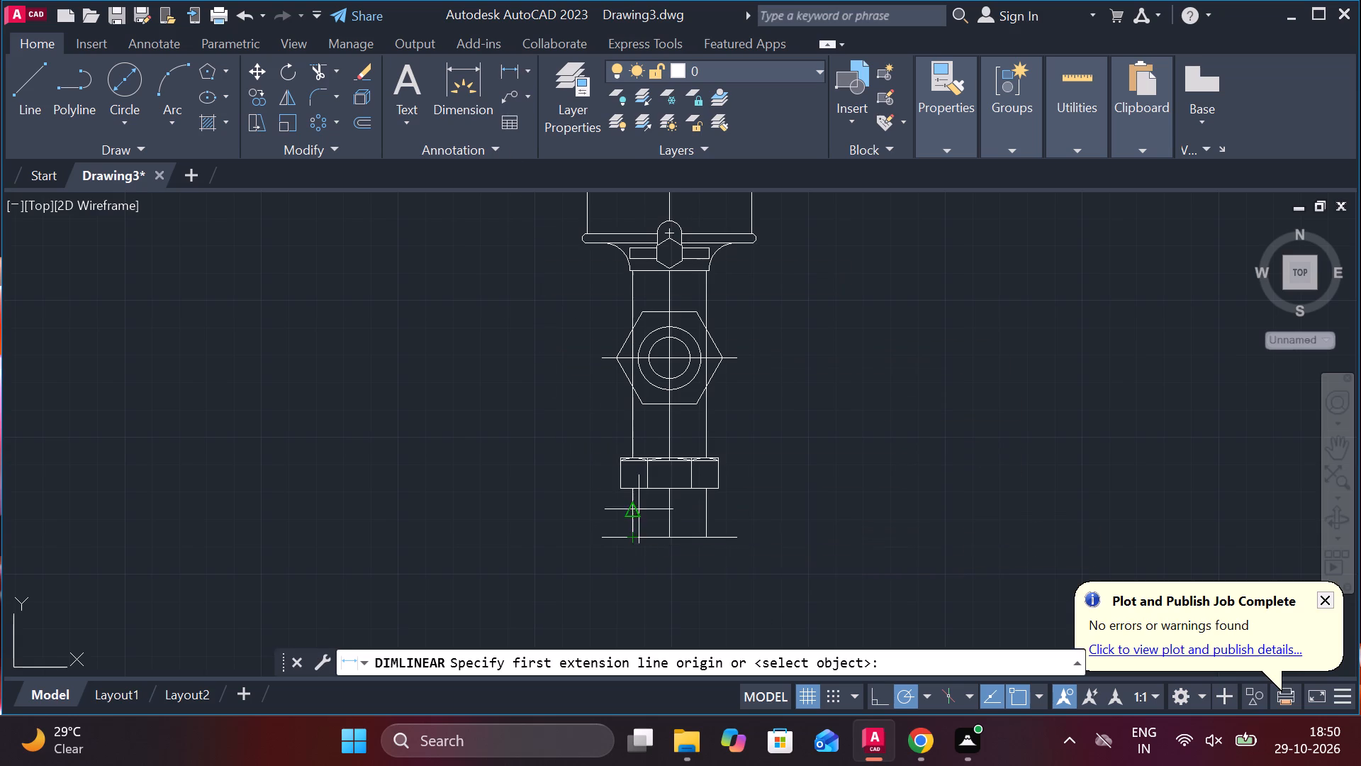
pyautogui.click(639, 509)
pyautogui.click(718, 512)
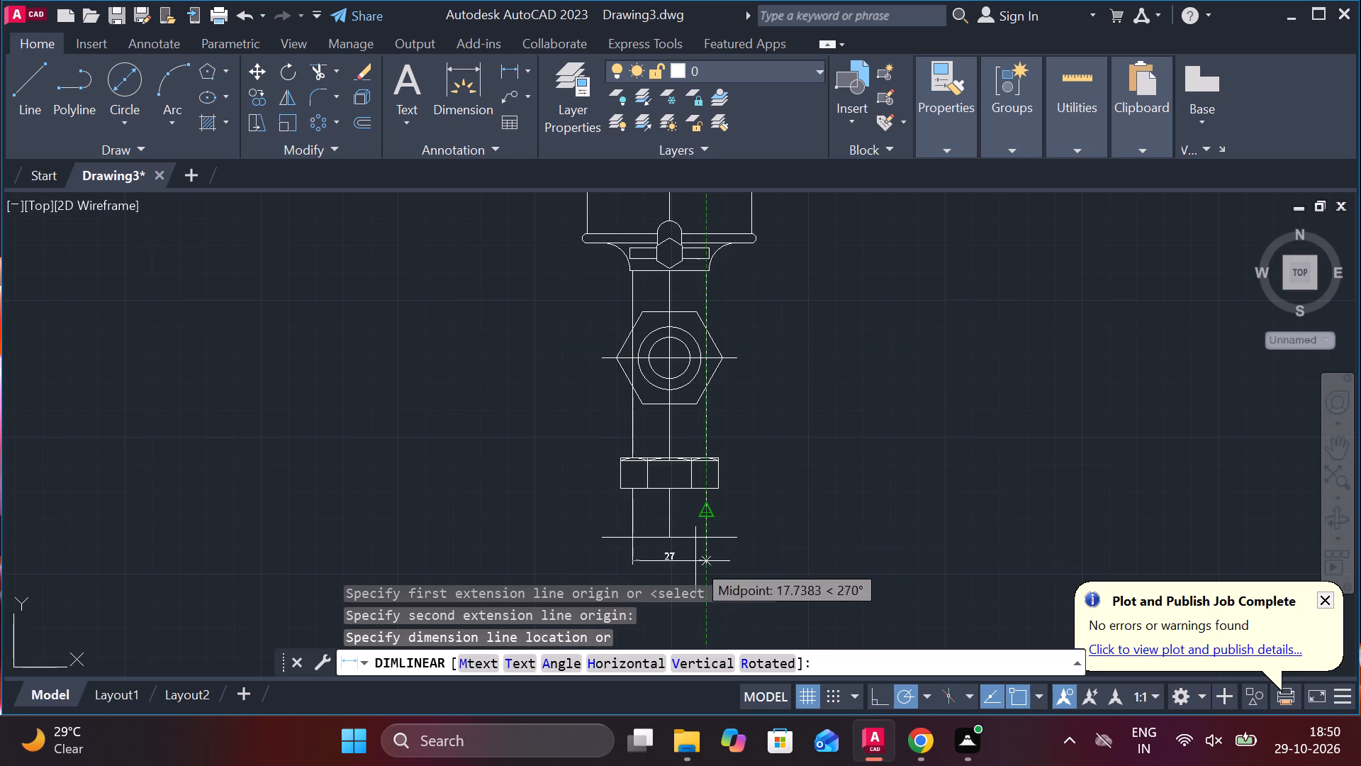
pyautogui.press('Escape')
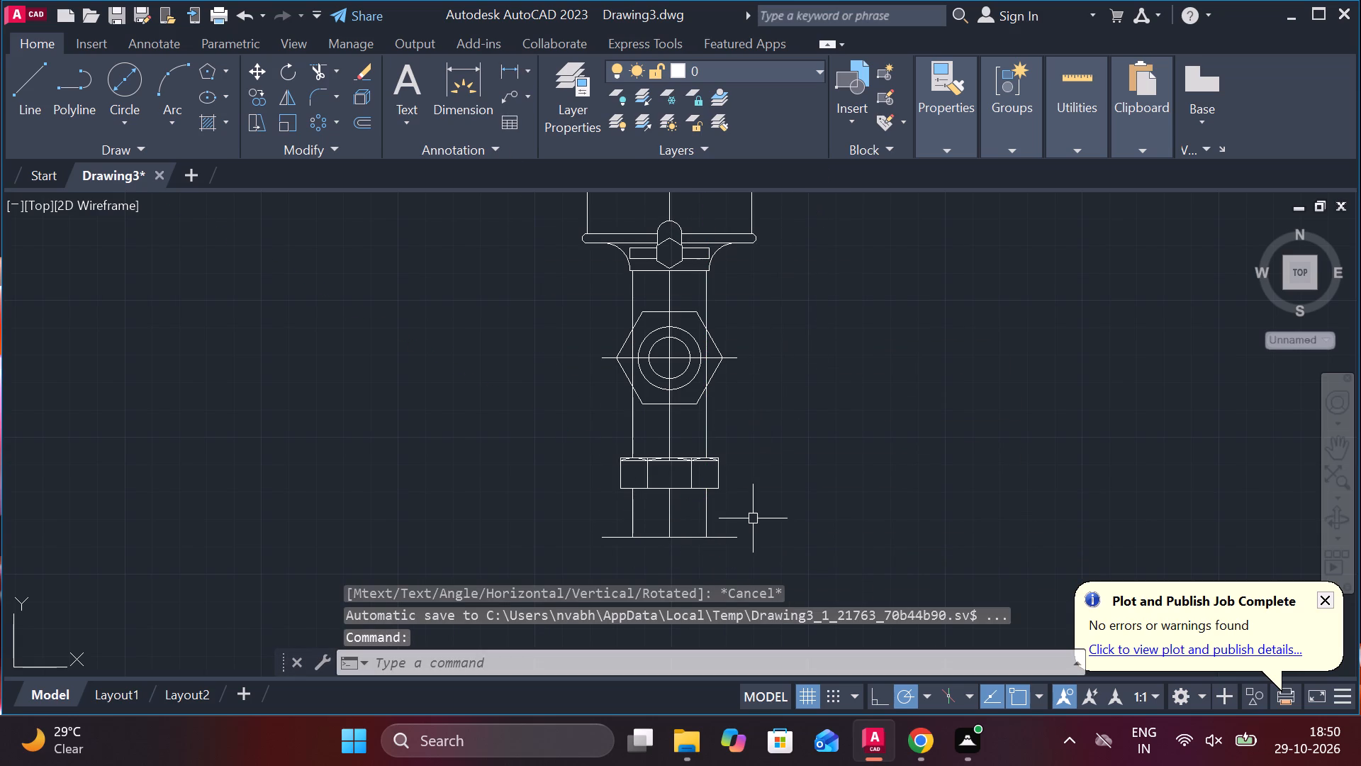
# Copy the right vertical line below the nut 1 unit inward from its midpoint.
pyautogui.scroll(-2, 753, 518)
pyautogui.scroll(3, 754, 522)
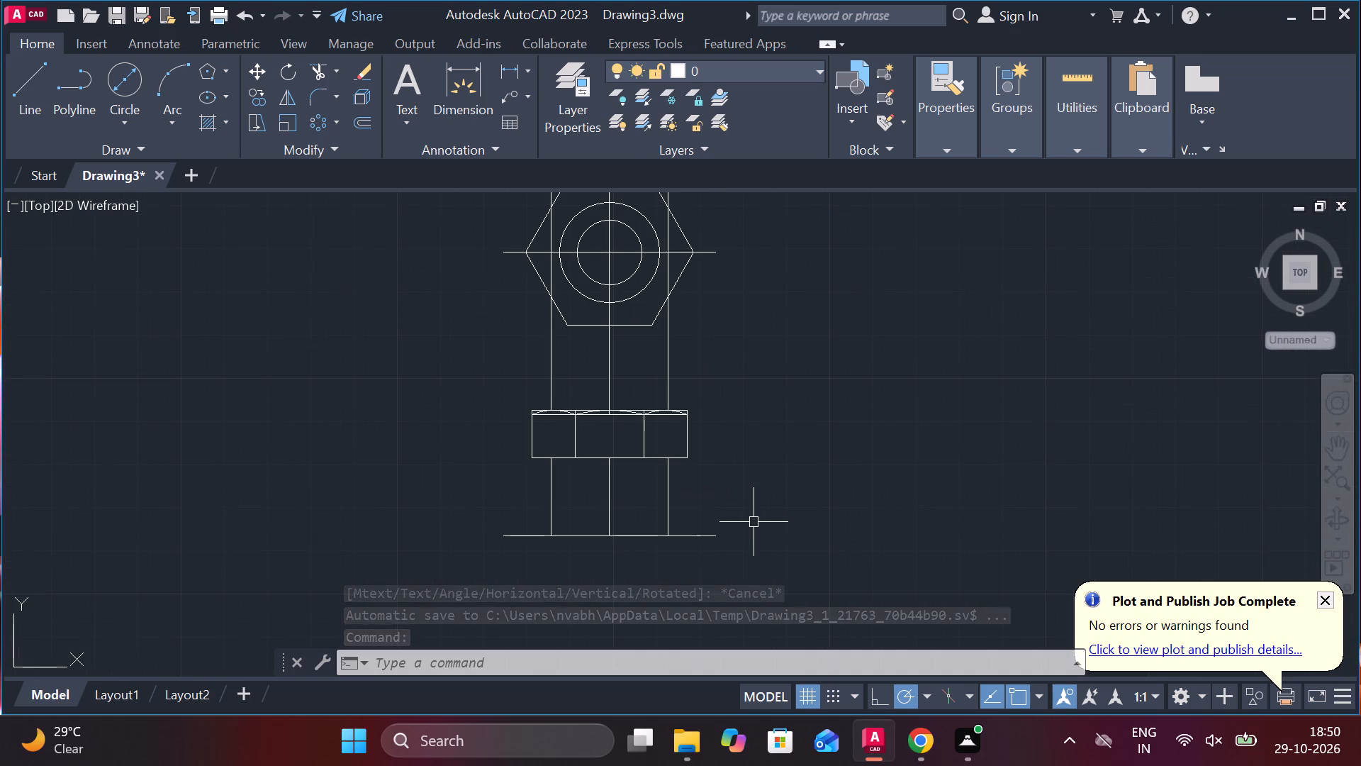
pyautogui.click(668, 496)
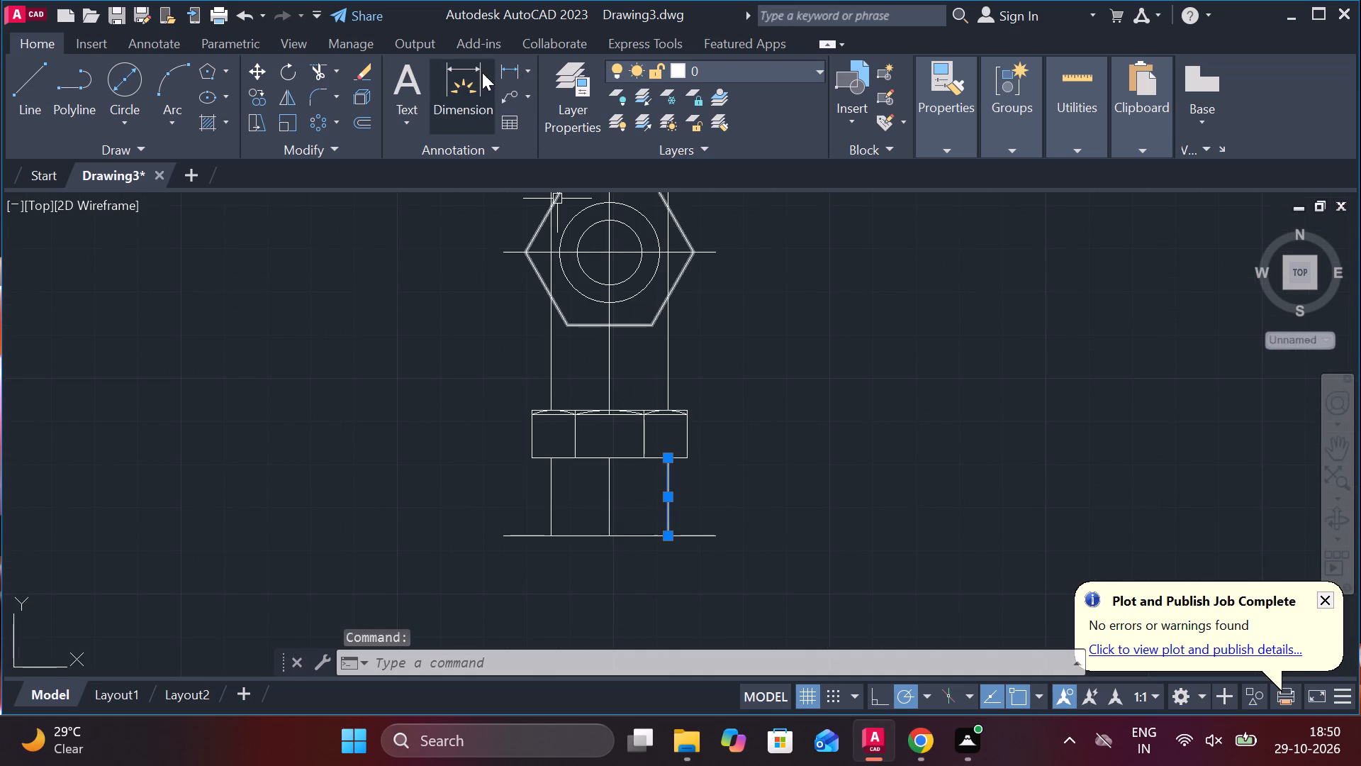
pyautogui.click(254, 98)
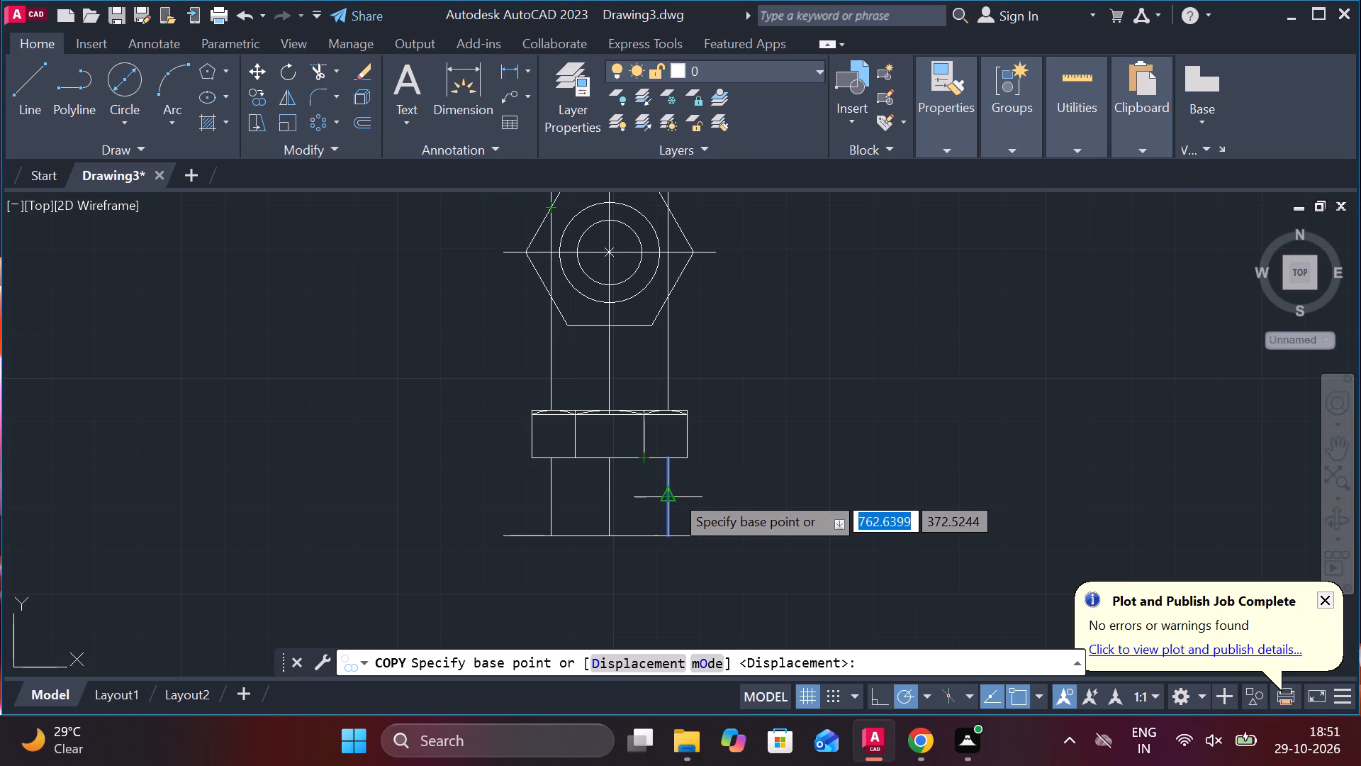
pyautogui.click(673, 493)
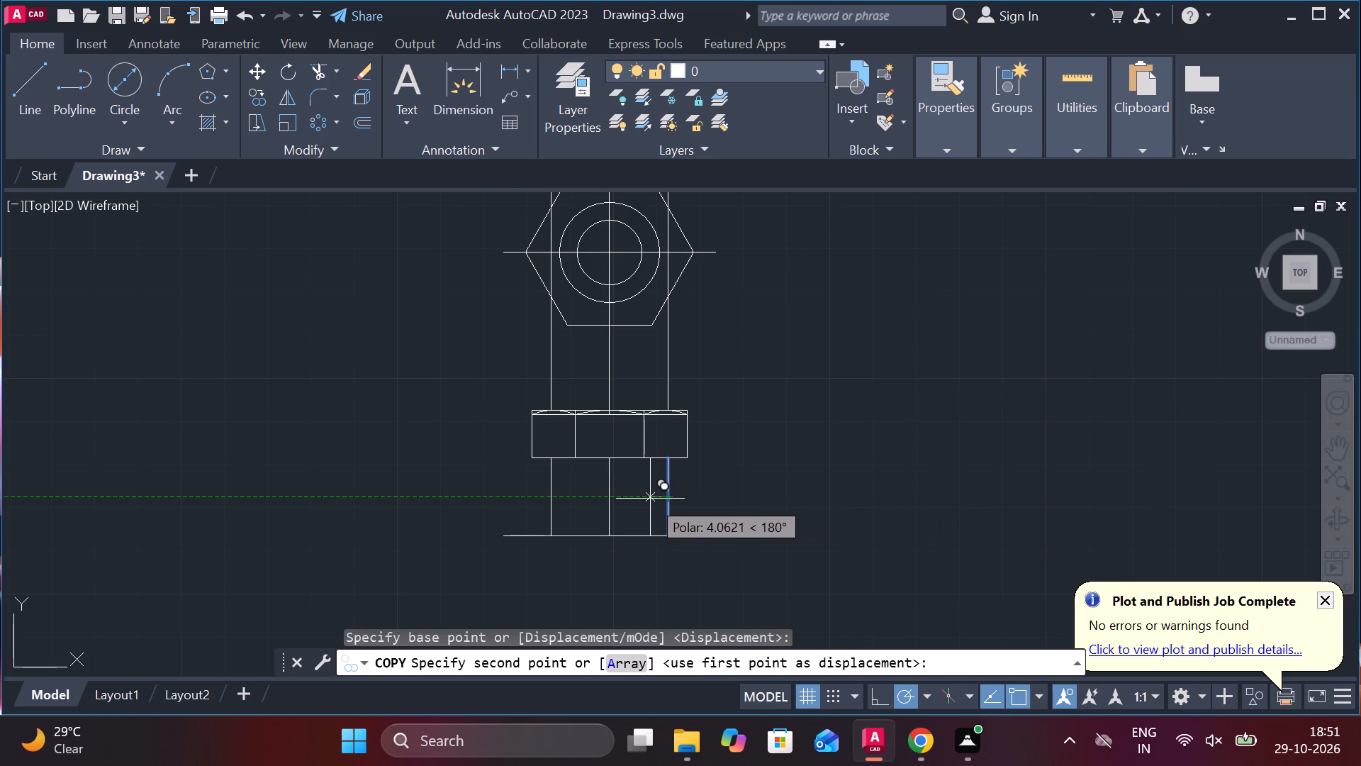
pyautogui.press('1')
pyautogui.press('Return')
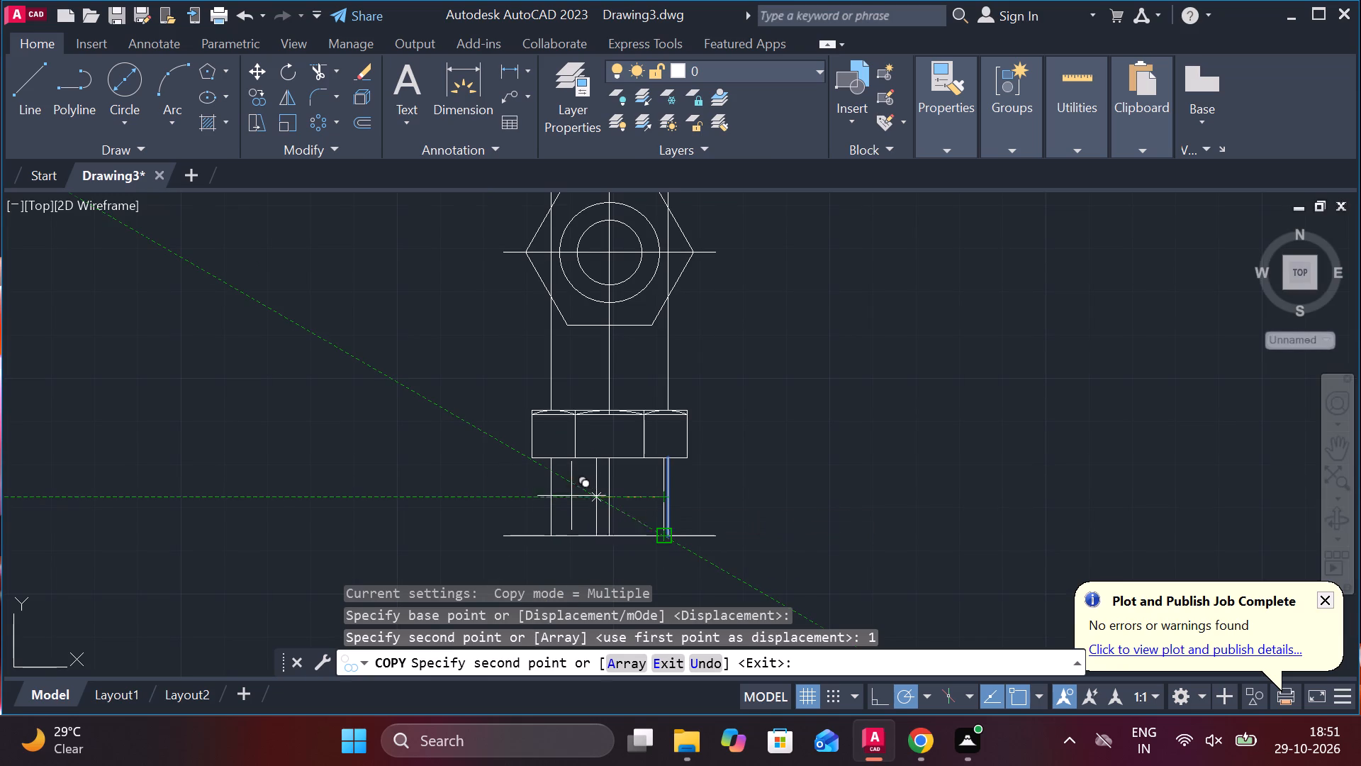
pyautogui.press('Escape')
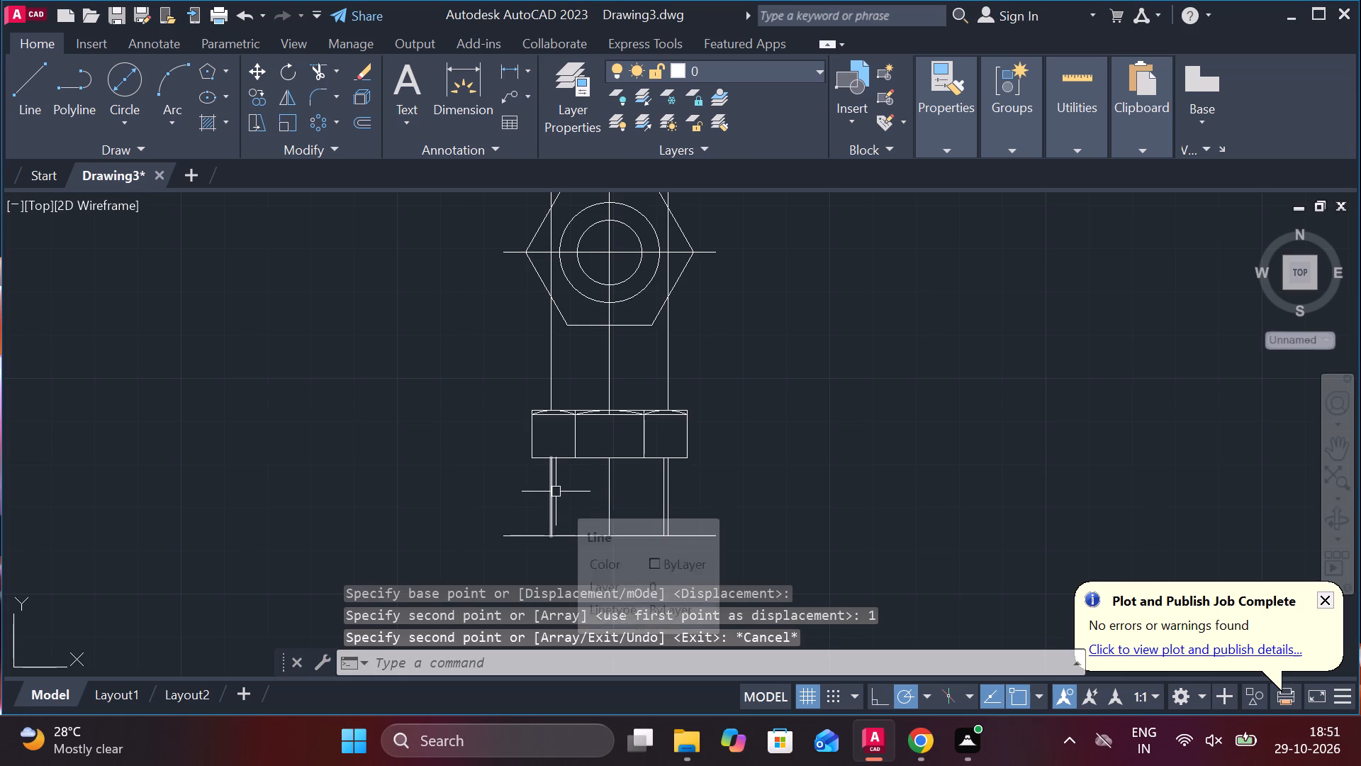
# Copy the left vertical line below the nut 1 unit inward from its midpoint.
pyautogui.click(550, 496)
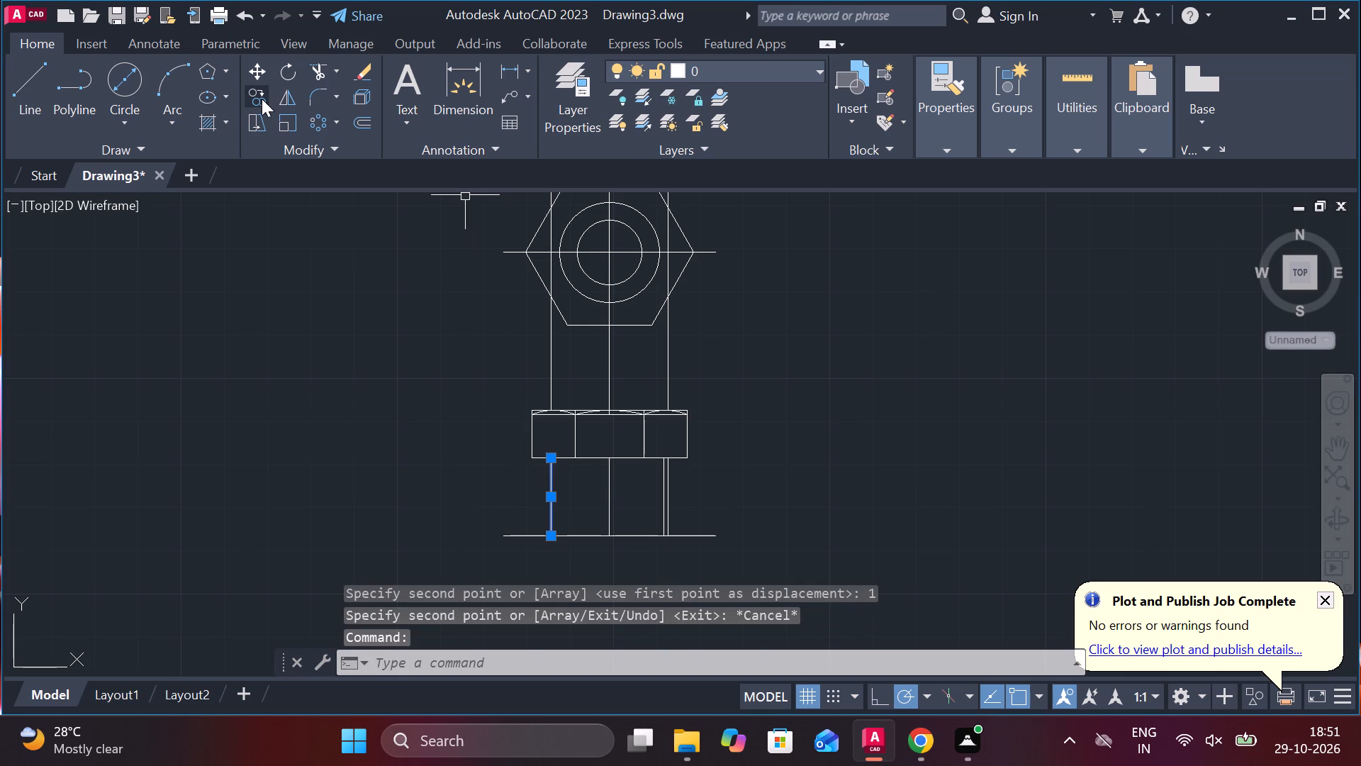
pyautogui.click(262, 99)
pyautogui.click(553, 498)
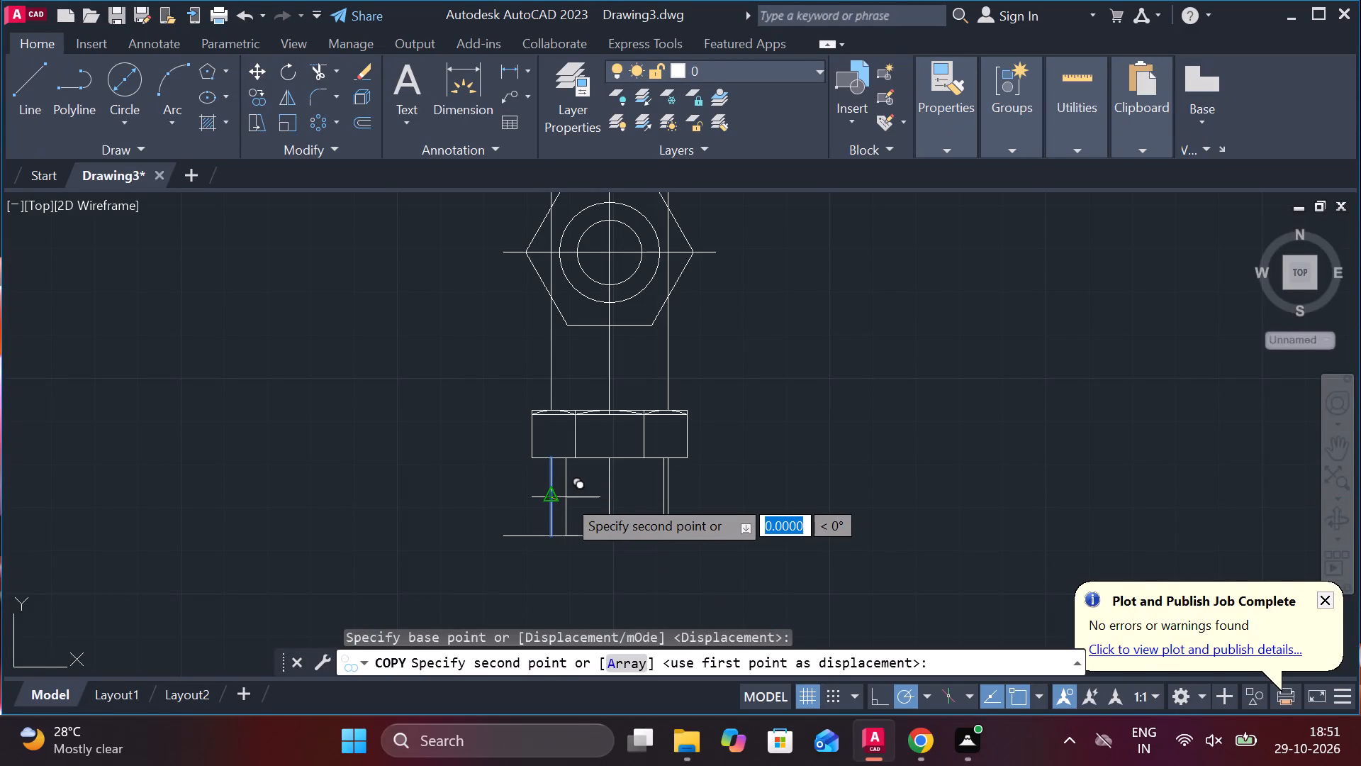
pyautogui.press('1')
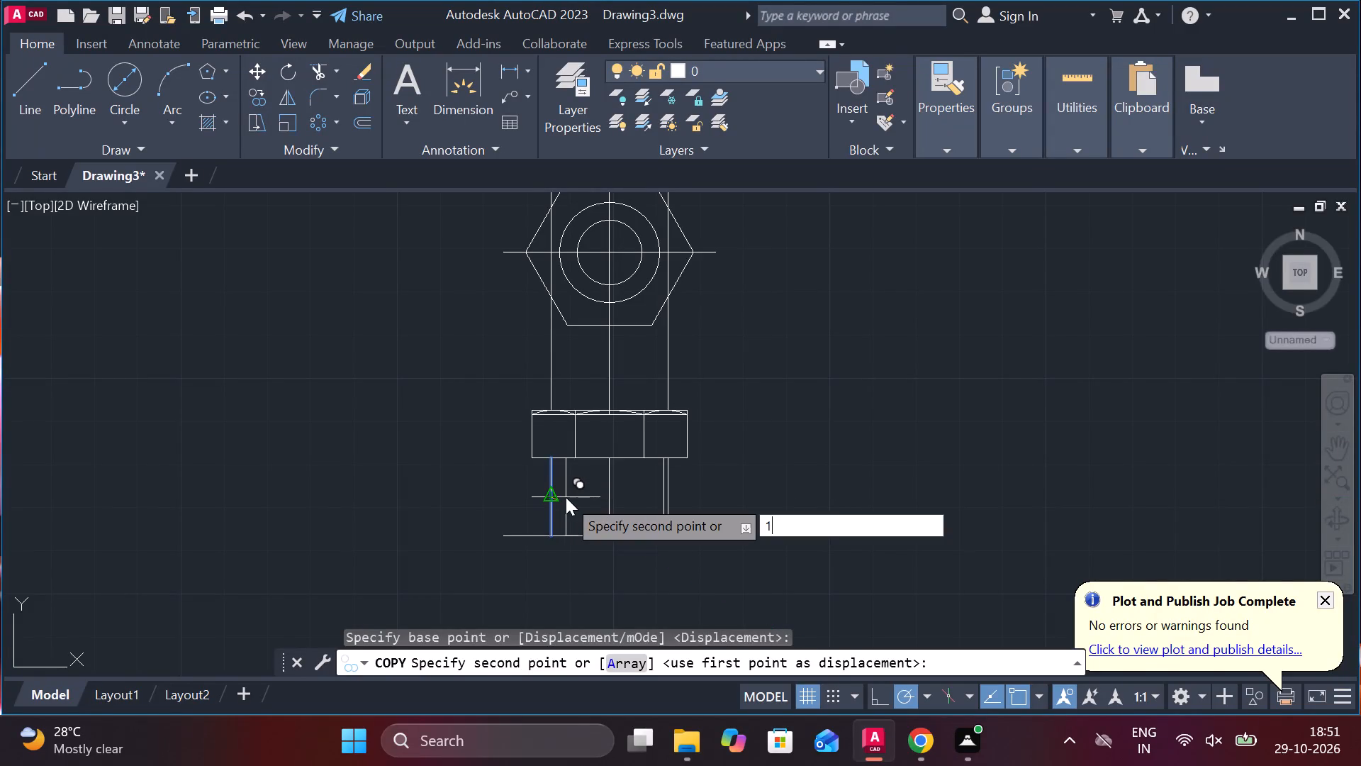
pyautogui.press('Return')
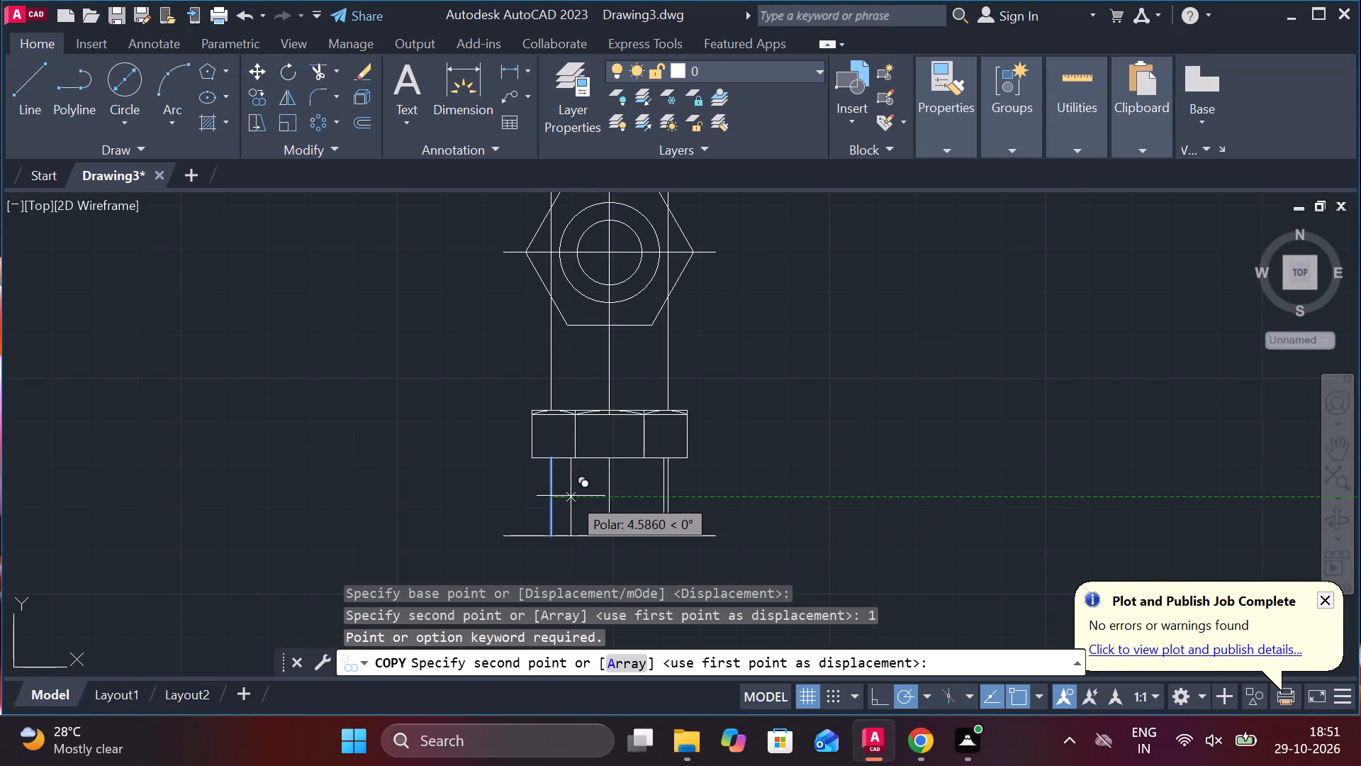
pyautogui.press('1')
pyautogui.press('Return')
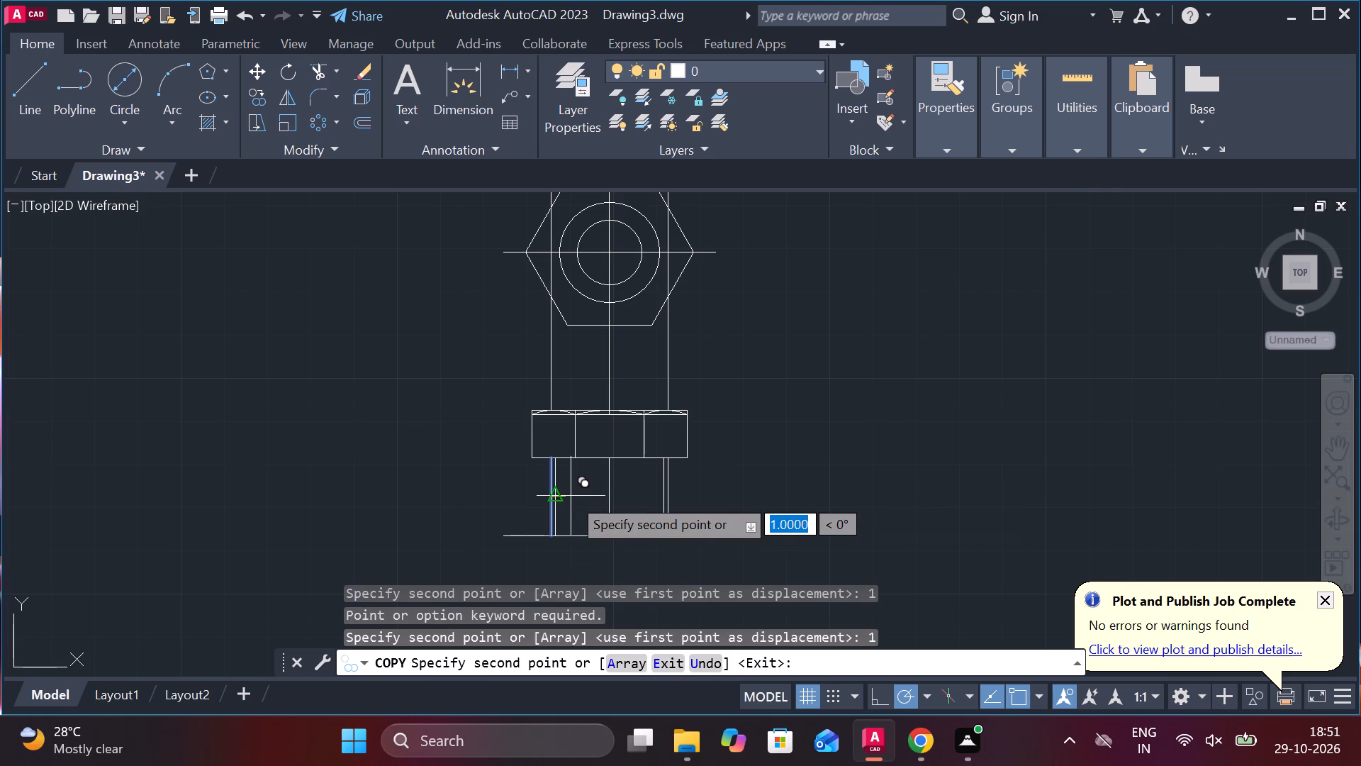
pyautogui.press('Escape')
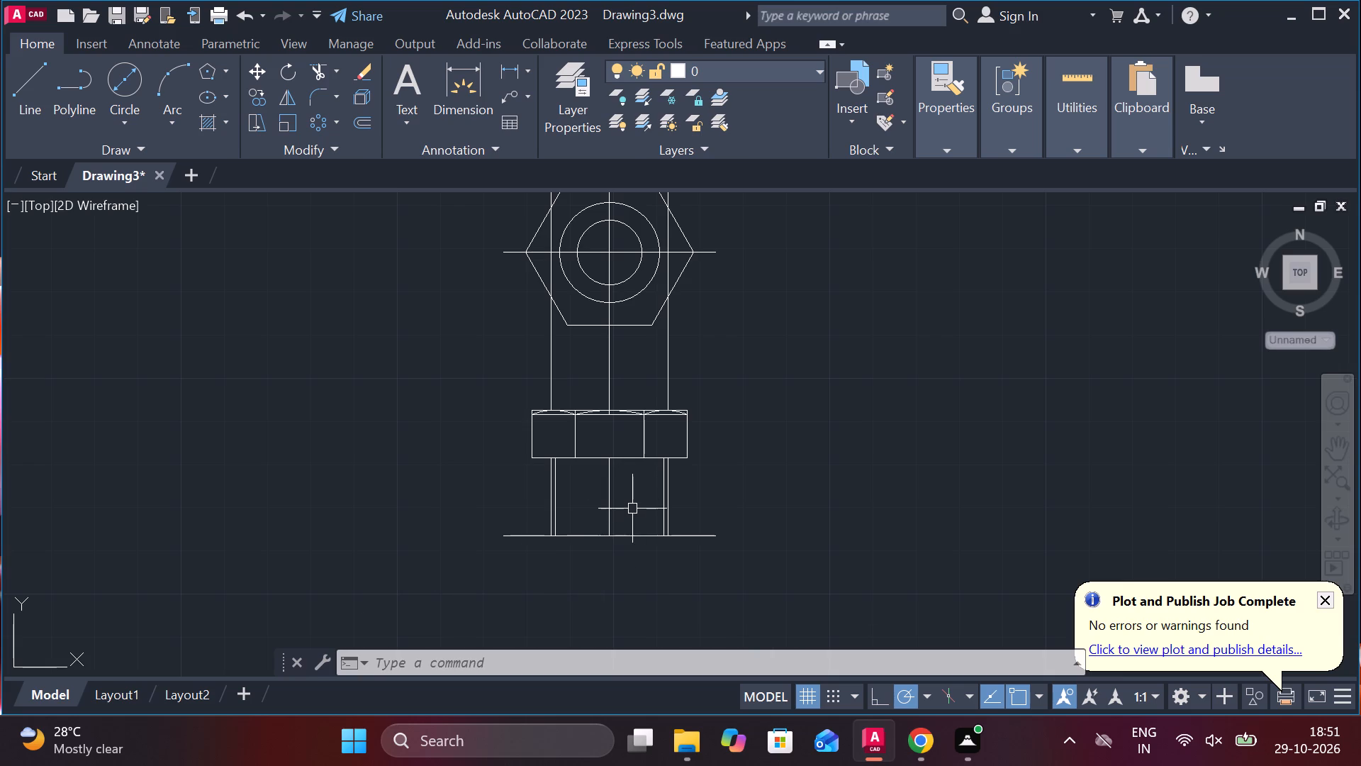
# Copy the nut's left vertical edge 3 units to the right, using its midpoint as base point.
pyautogui.scroll(-2, 632, 505)
pyautogui.scroll(2, 701, 489)
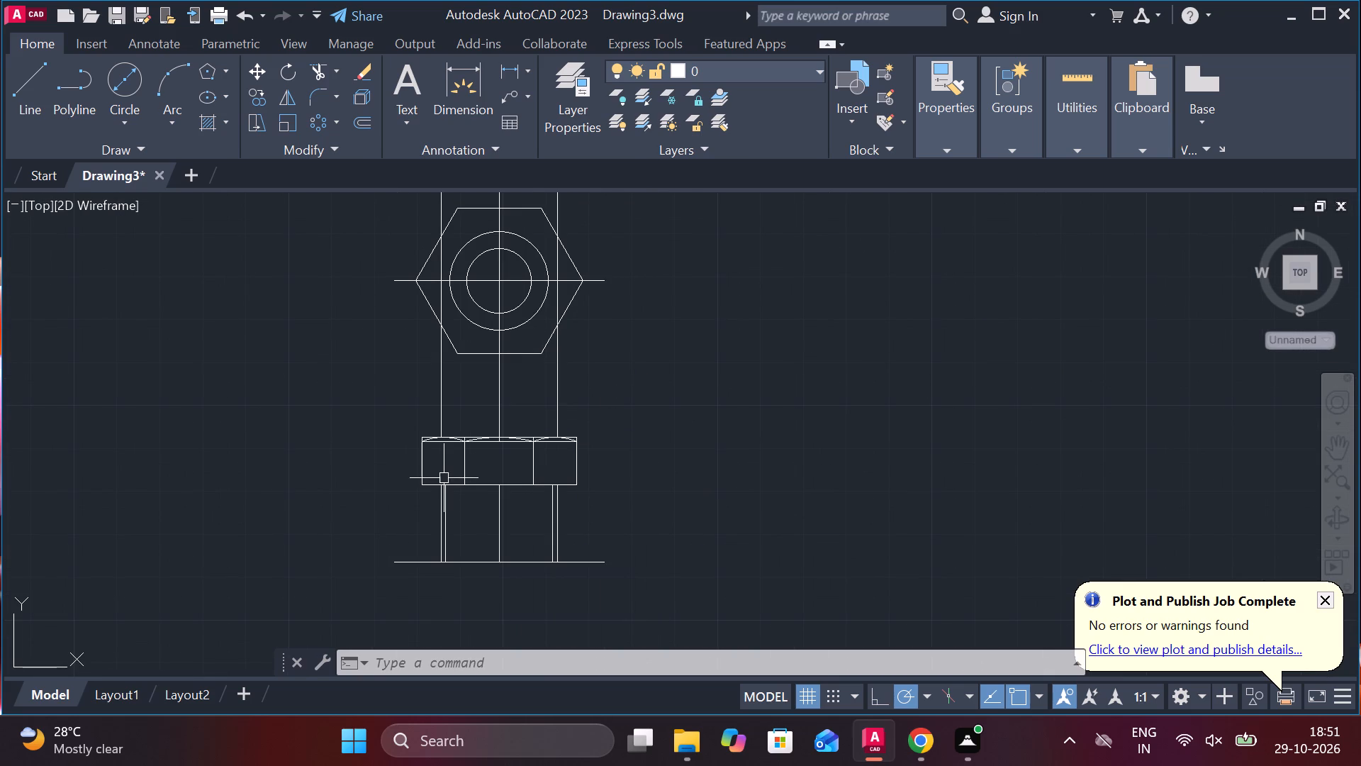
pyautogui.scroll(2, 440, 474)
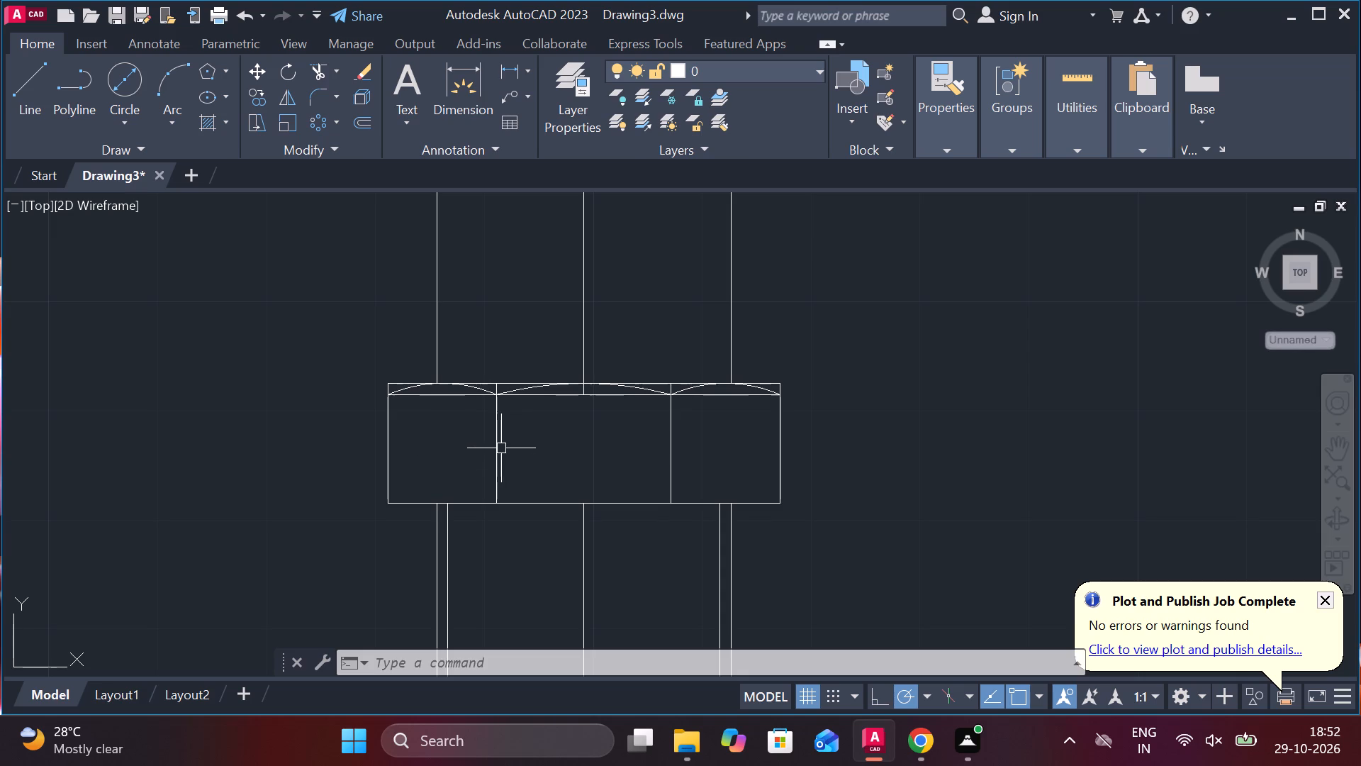
pyautogui.click(388, 456)
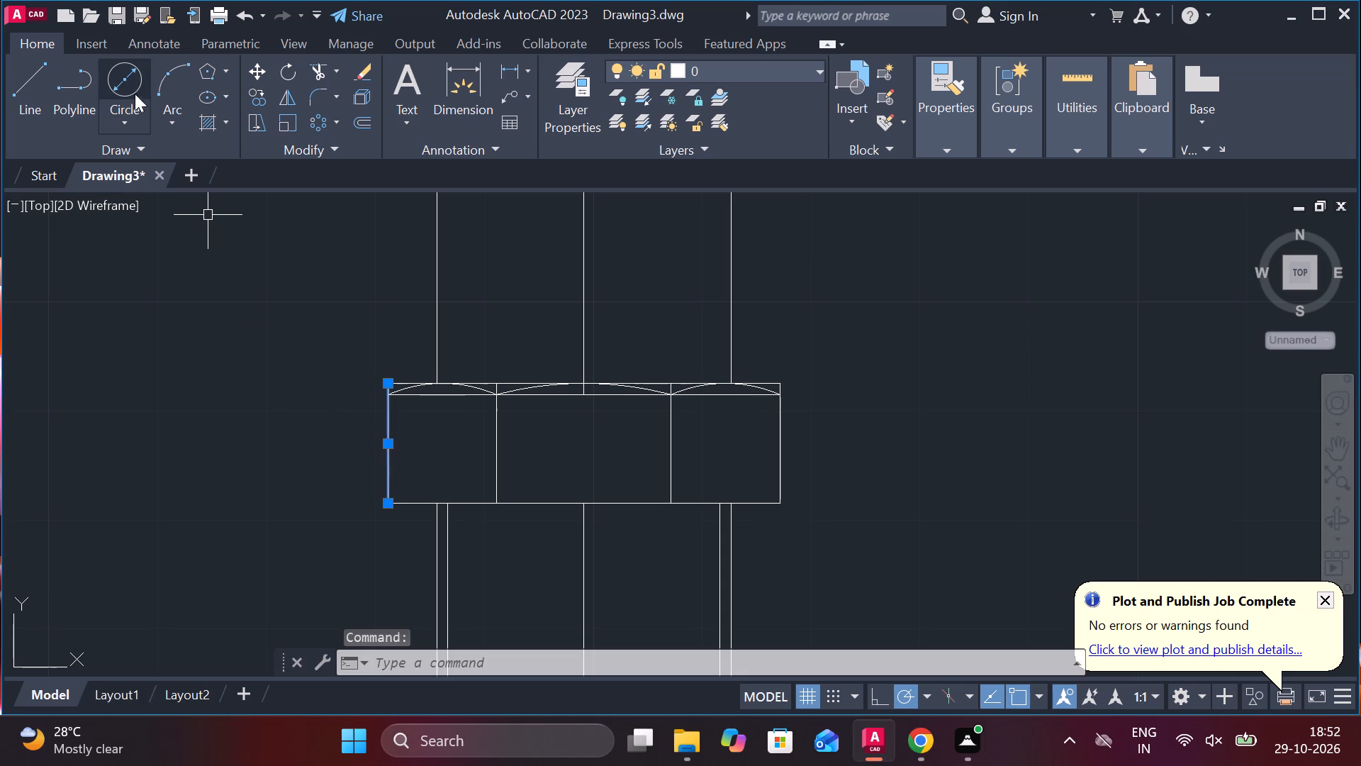
pyautogui.click(259, 89)
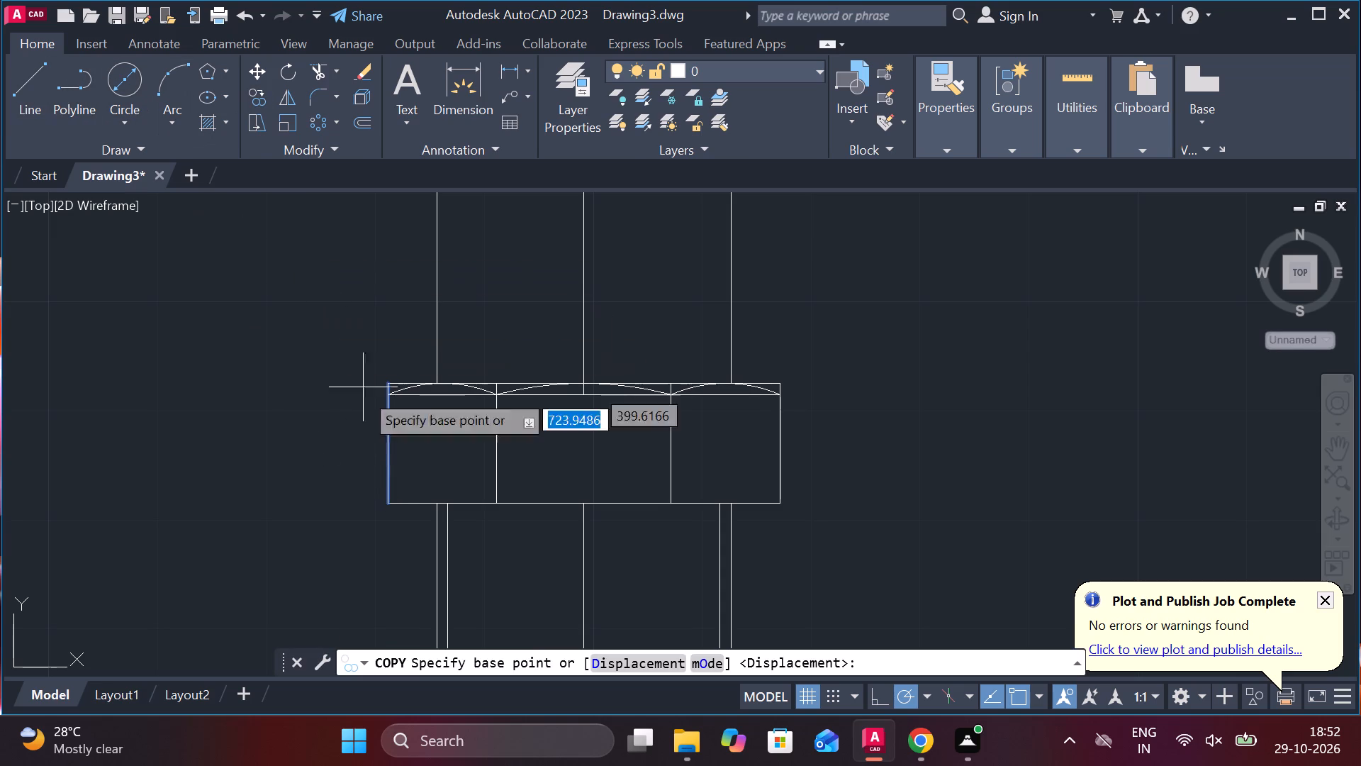
pyautogui.click(391, 450)
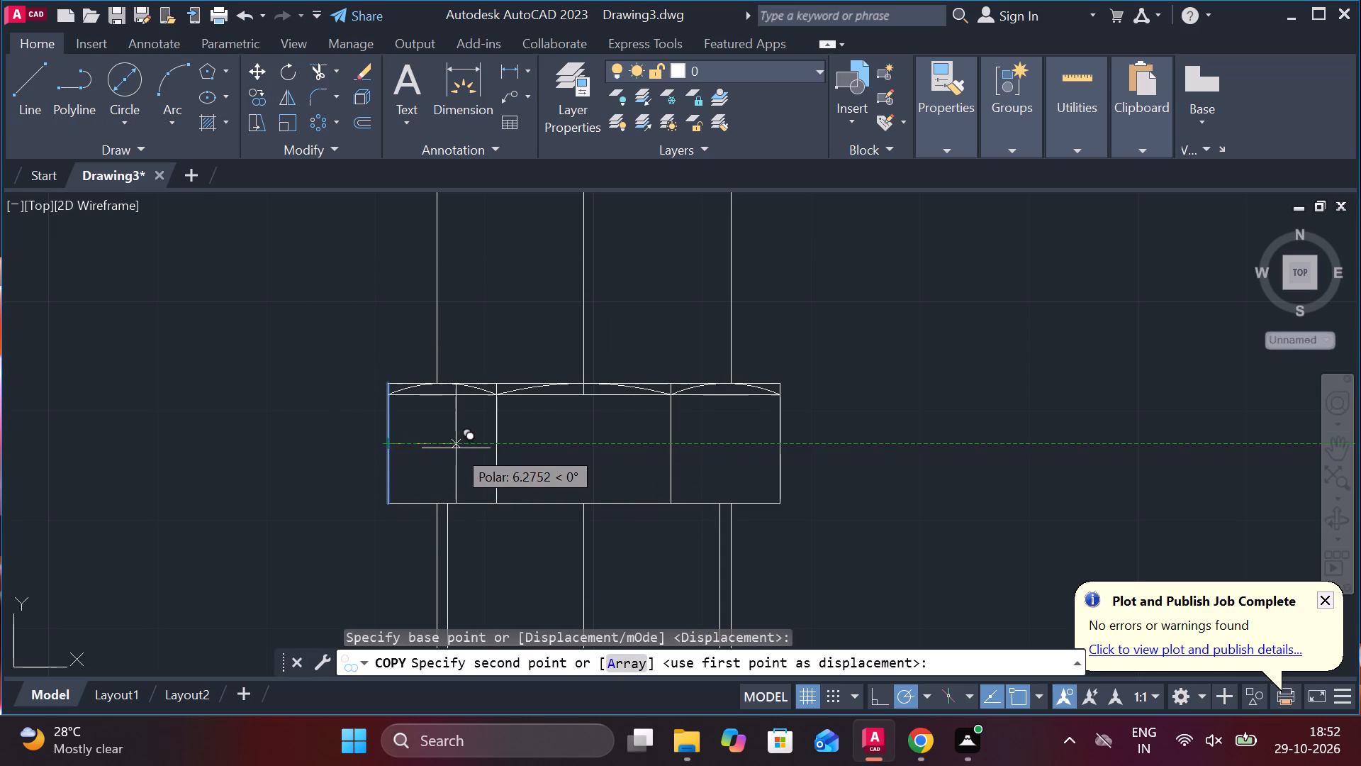
pyautogui.press('3')
pyautogui.press('Return')
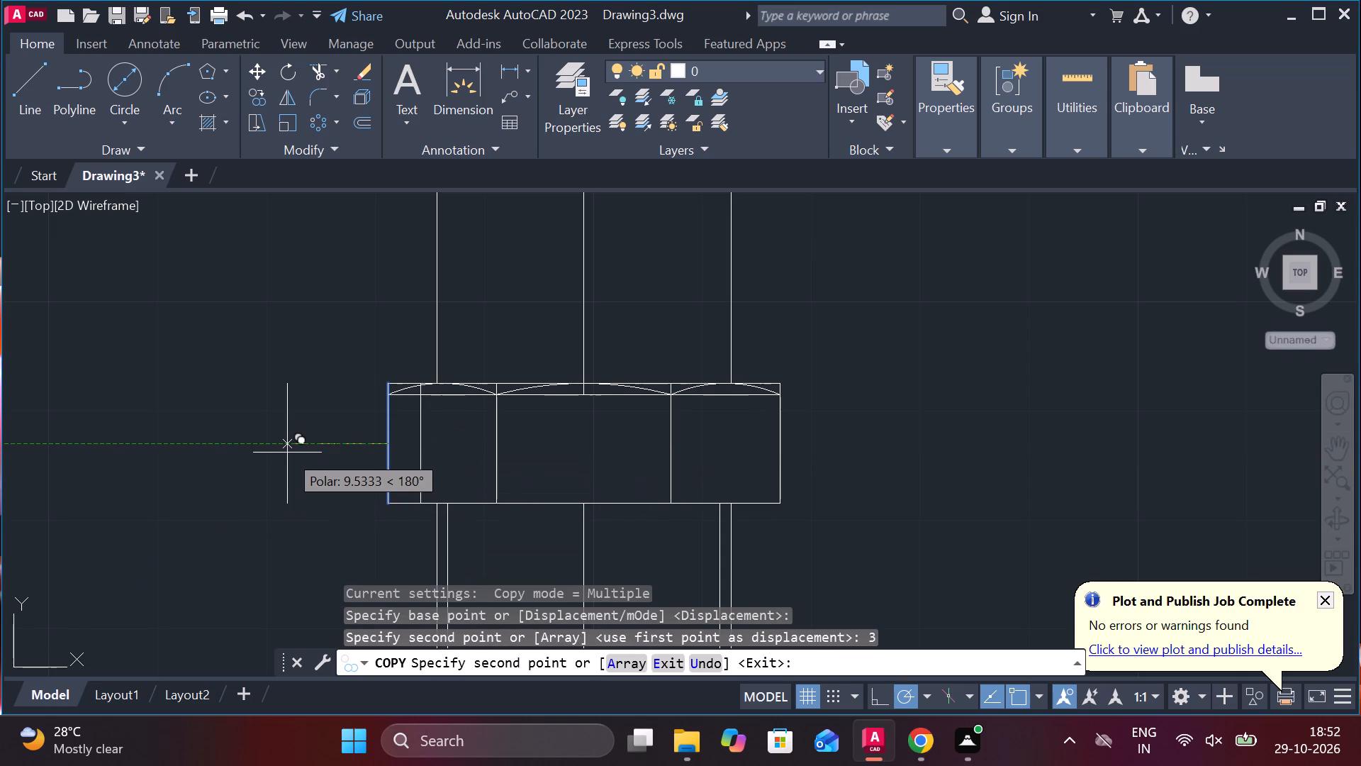
pyautogui.press('Escape')
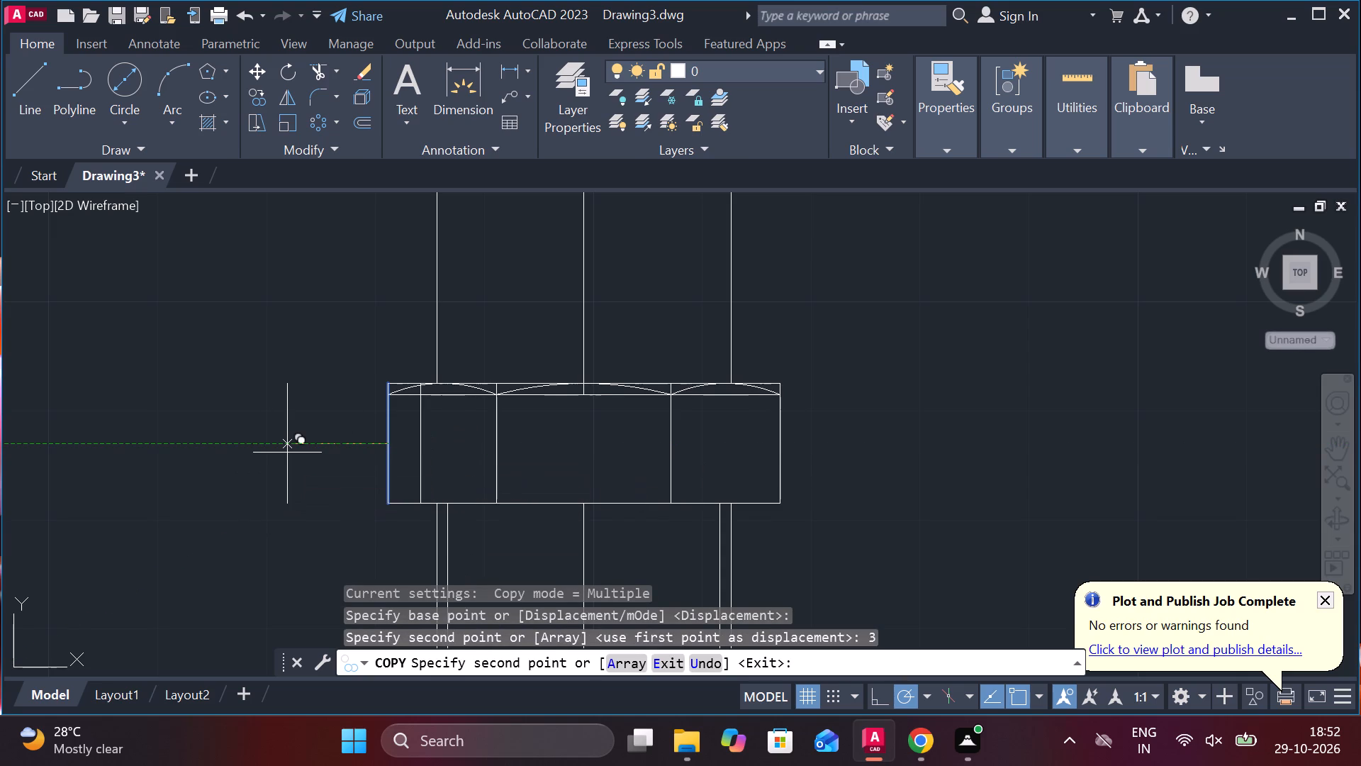
# Move the newly copied vertical line inside the nut's left side 3 units further right.
pyautogui.click(422, 434)
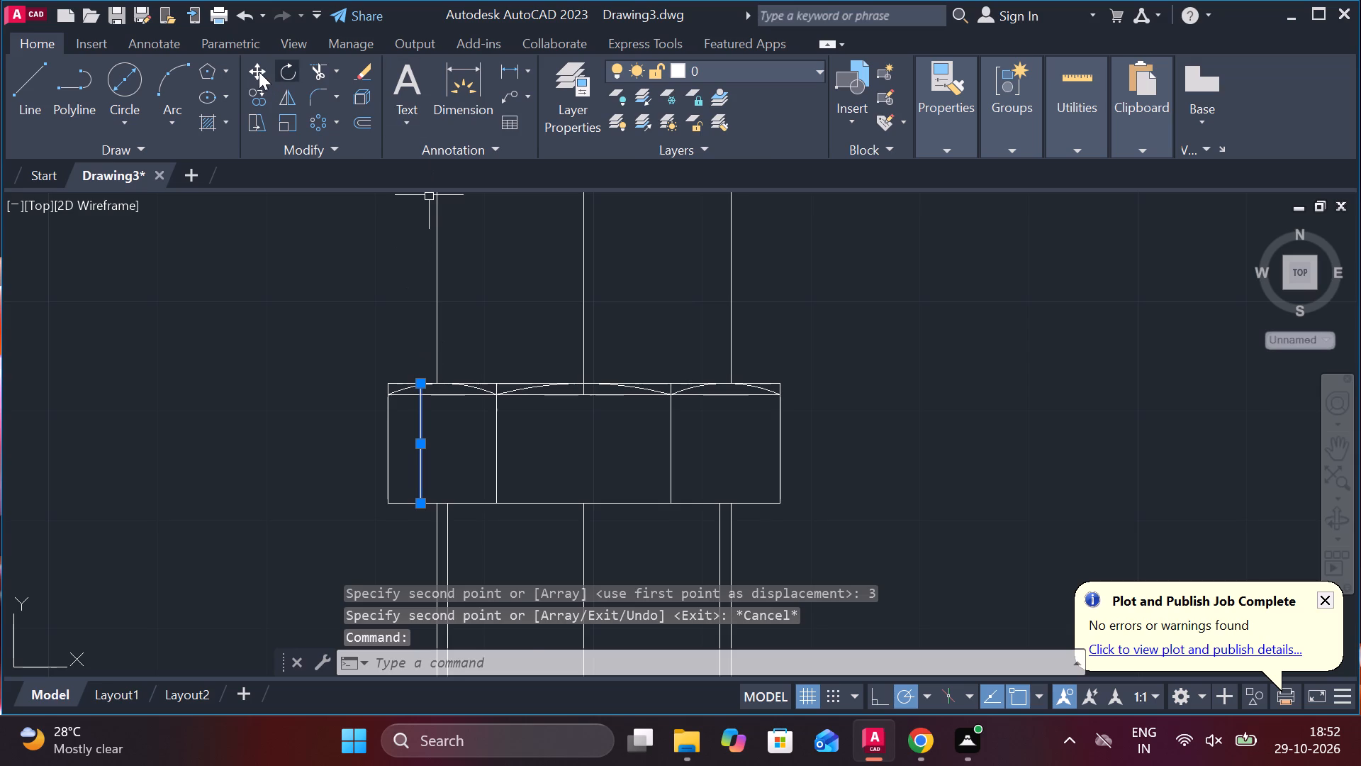
pyautogui.click(259, 72)
pyautogui.click(418, 440)
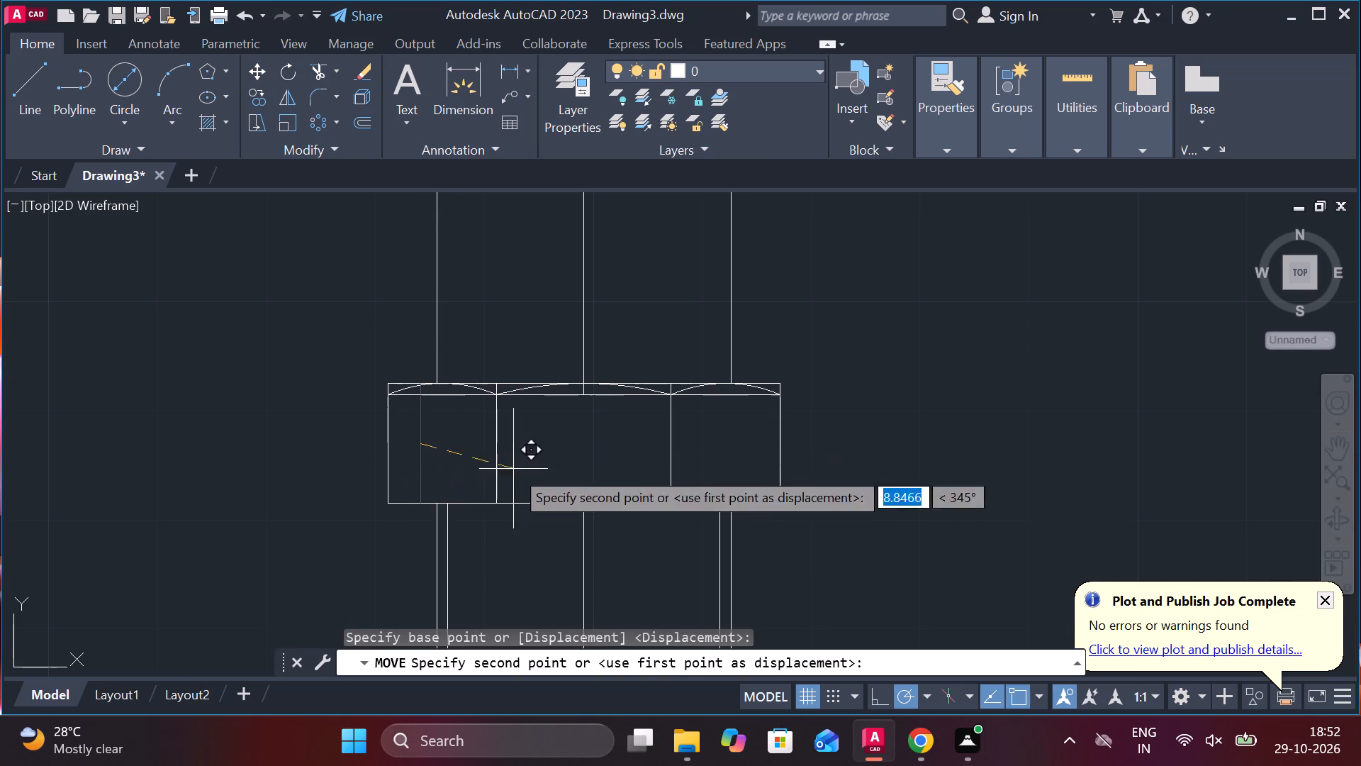
pyautogui.press('3')
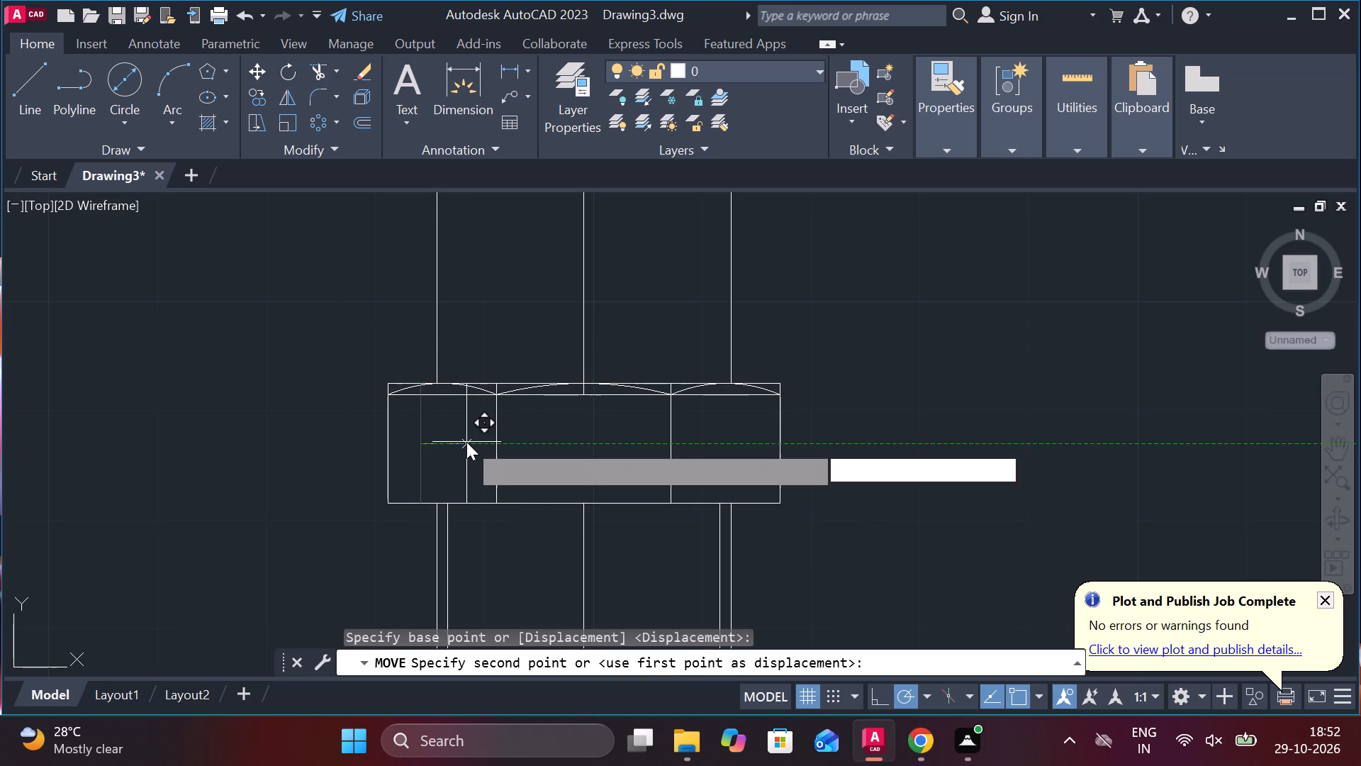
pyautogui.press('Return')
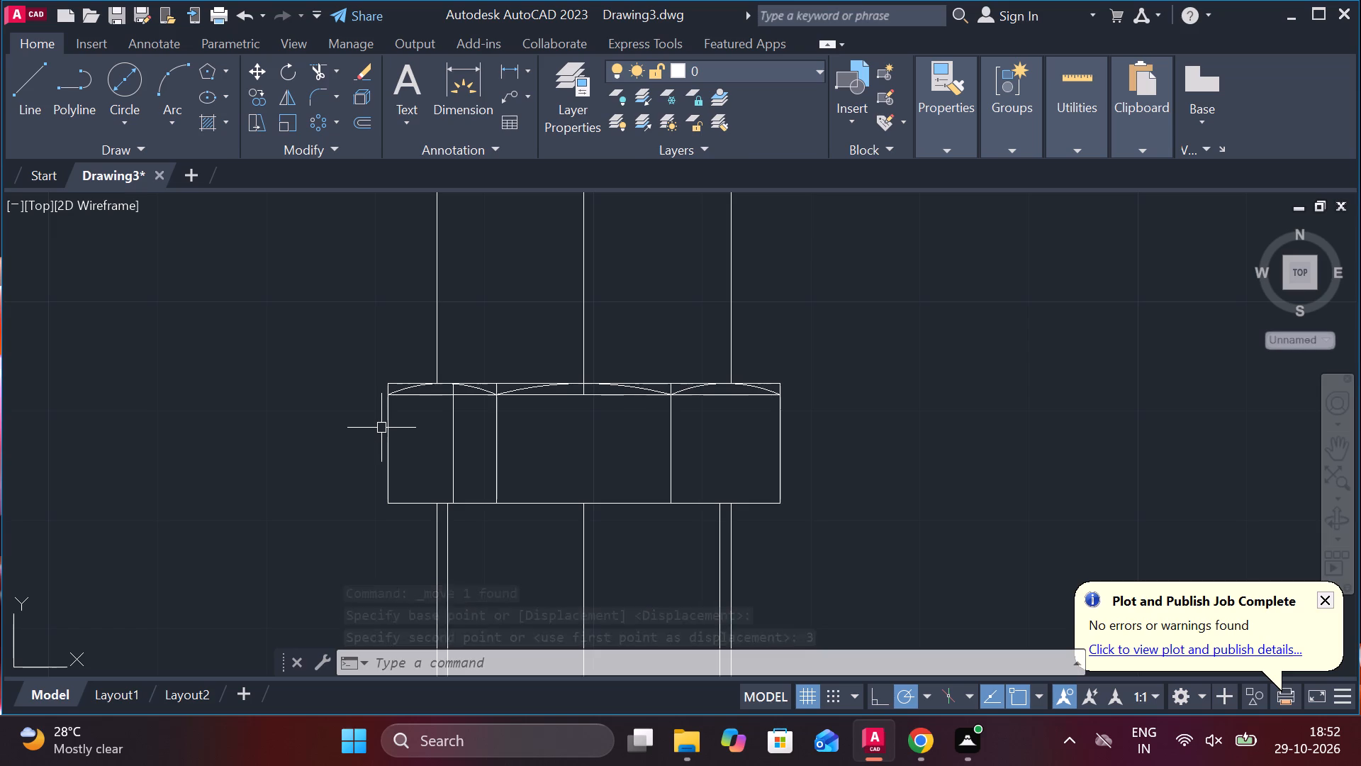
# Copy the nut's right vertical edge 6 units to the left from its midpoint.
pyautogui.scroll(-1, 373, 444)
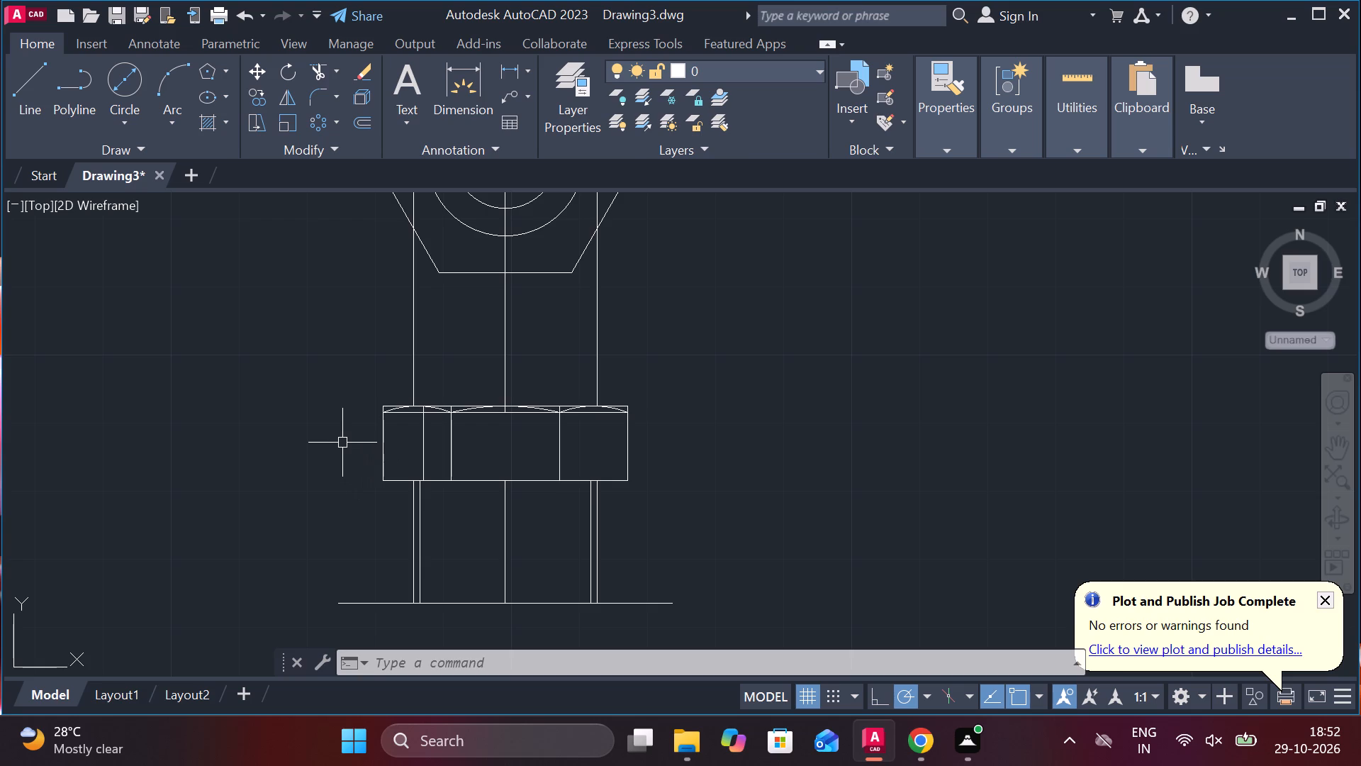
pyautogui.click(627, 442)
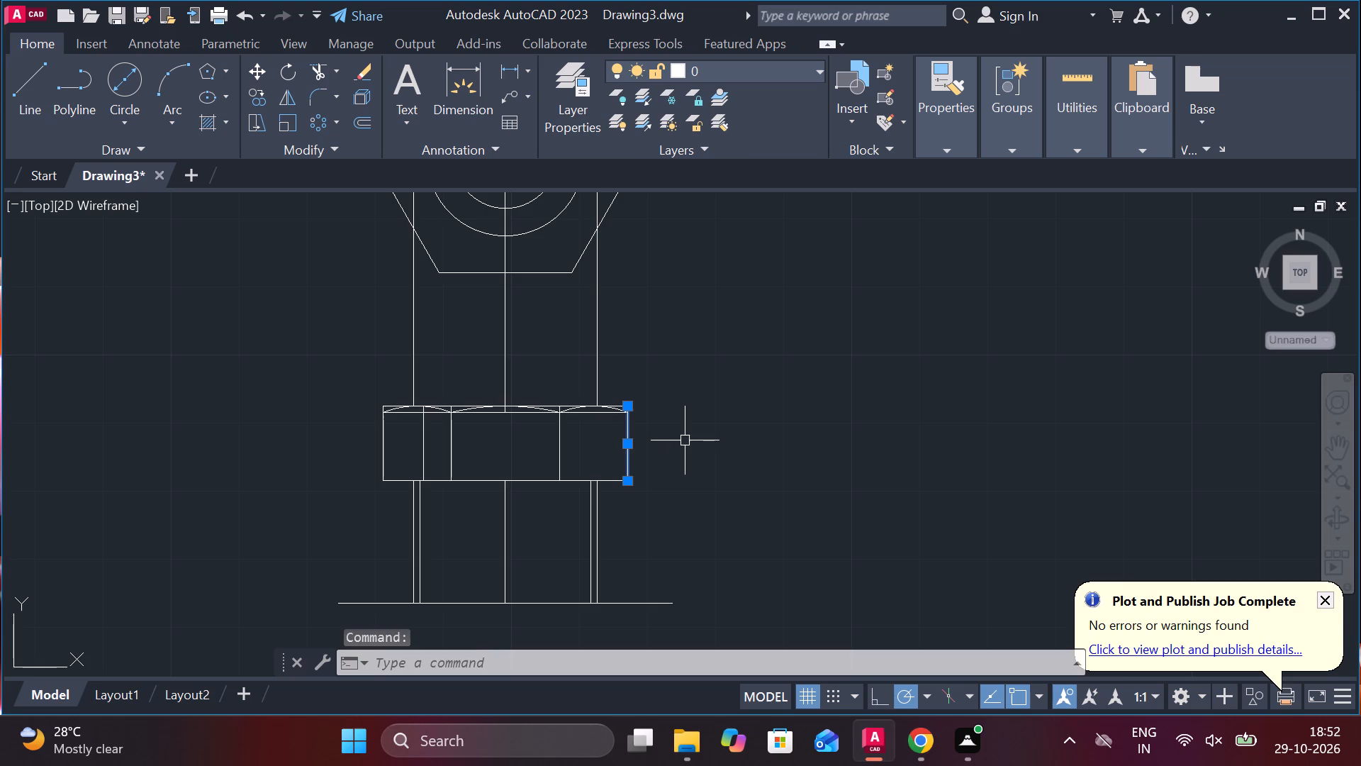
pyautogui.write('CO')
pyautogui.press('Return')
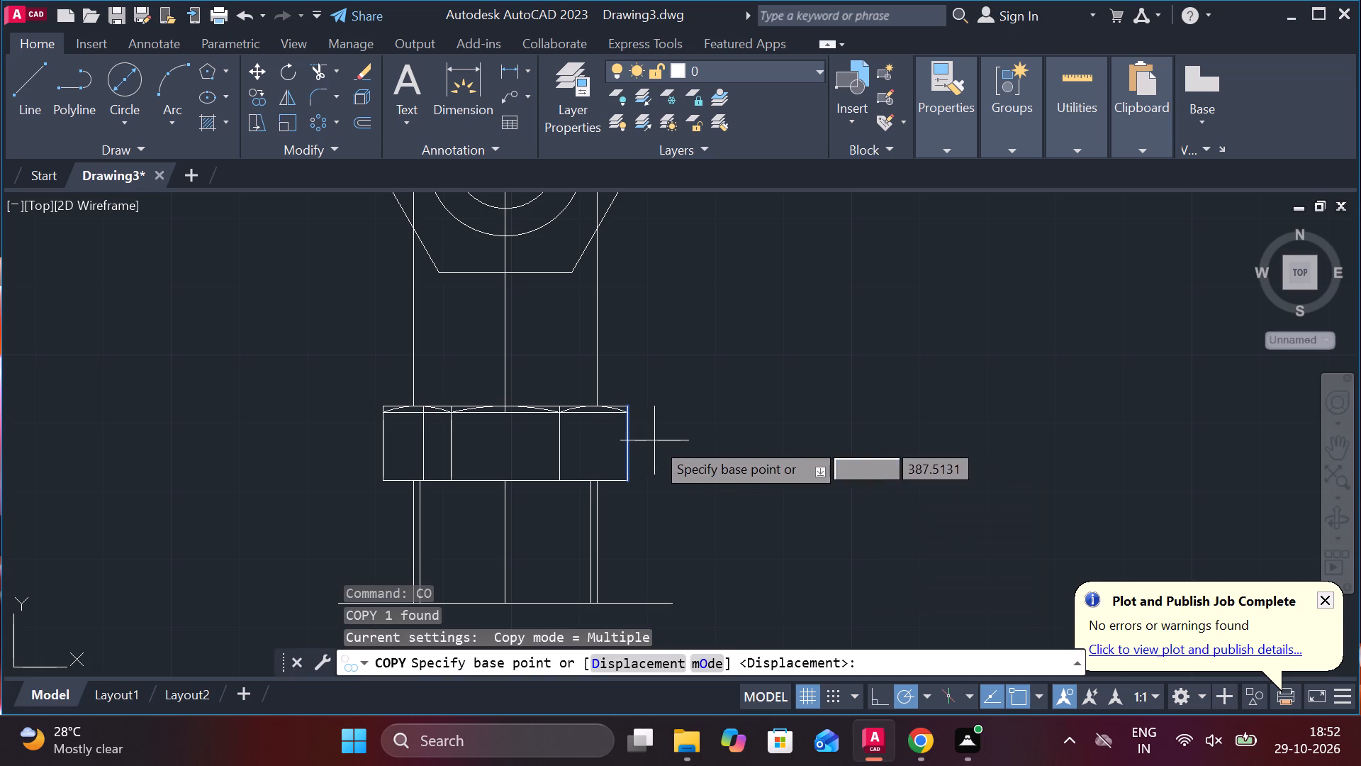
pyautogui.click(629, 445)
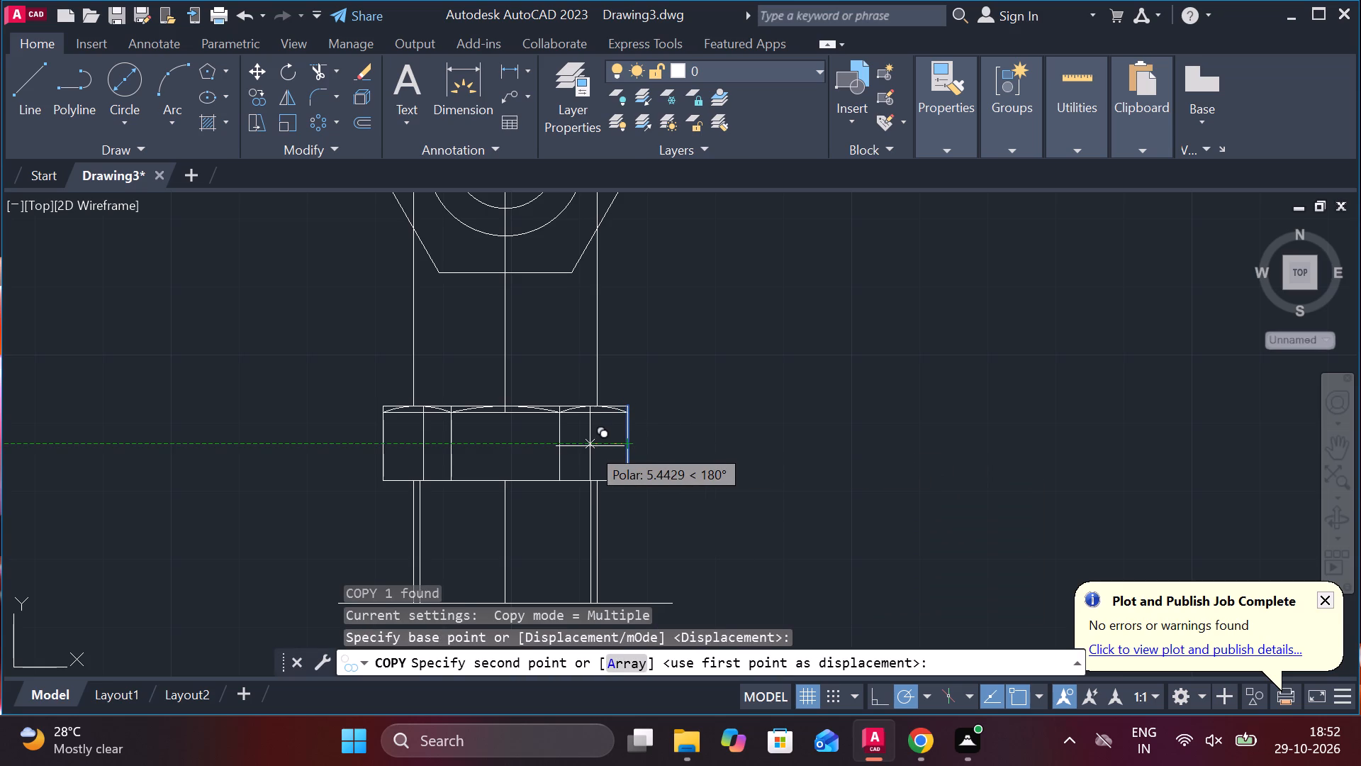
pyautogui.press('6')
pyautogui.press('Return')
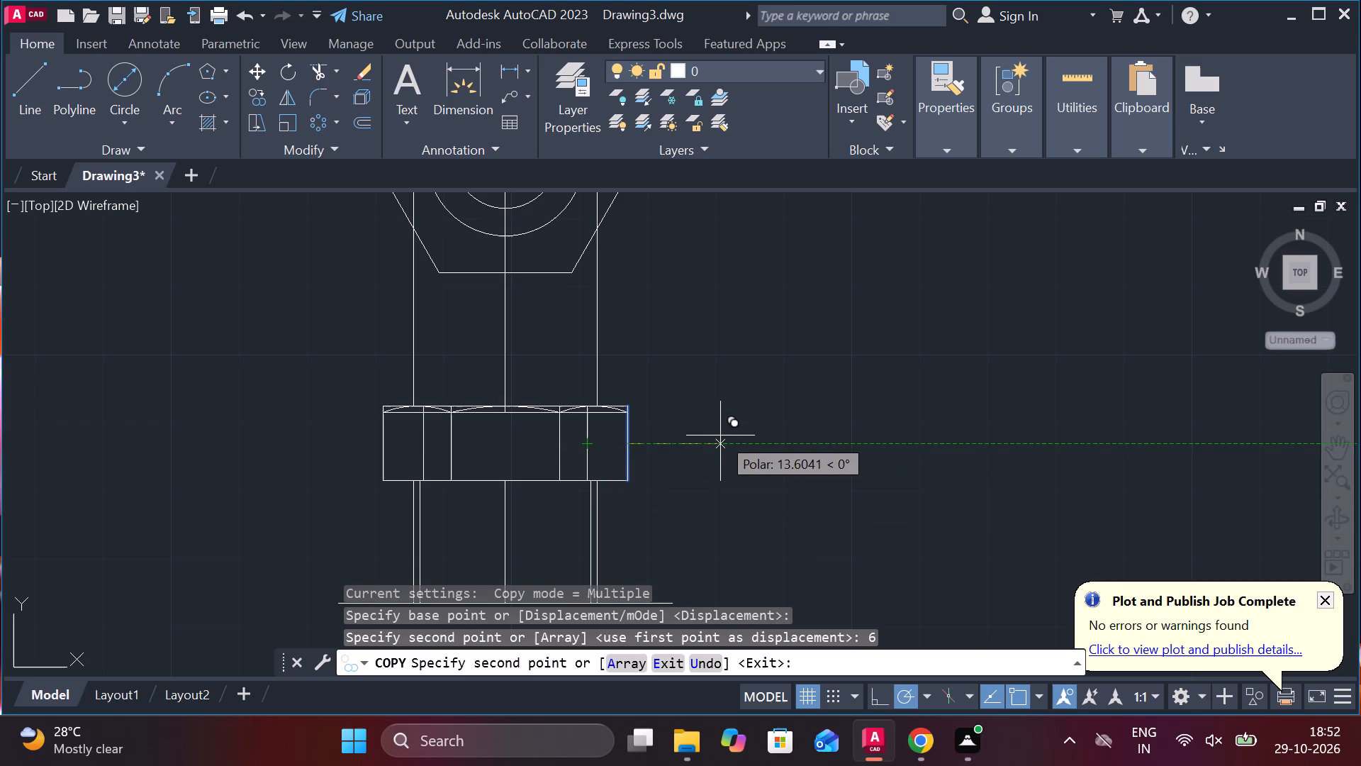
pyautogui.press('Escape')
# Delete the middle, right and left chamfer arcs along the top of the nut.
pyautogui.scroll(3, 551, 424)
pyautogui.click(483, 356)
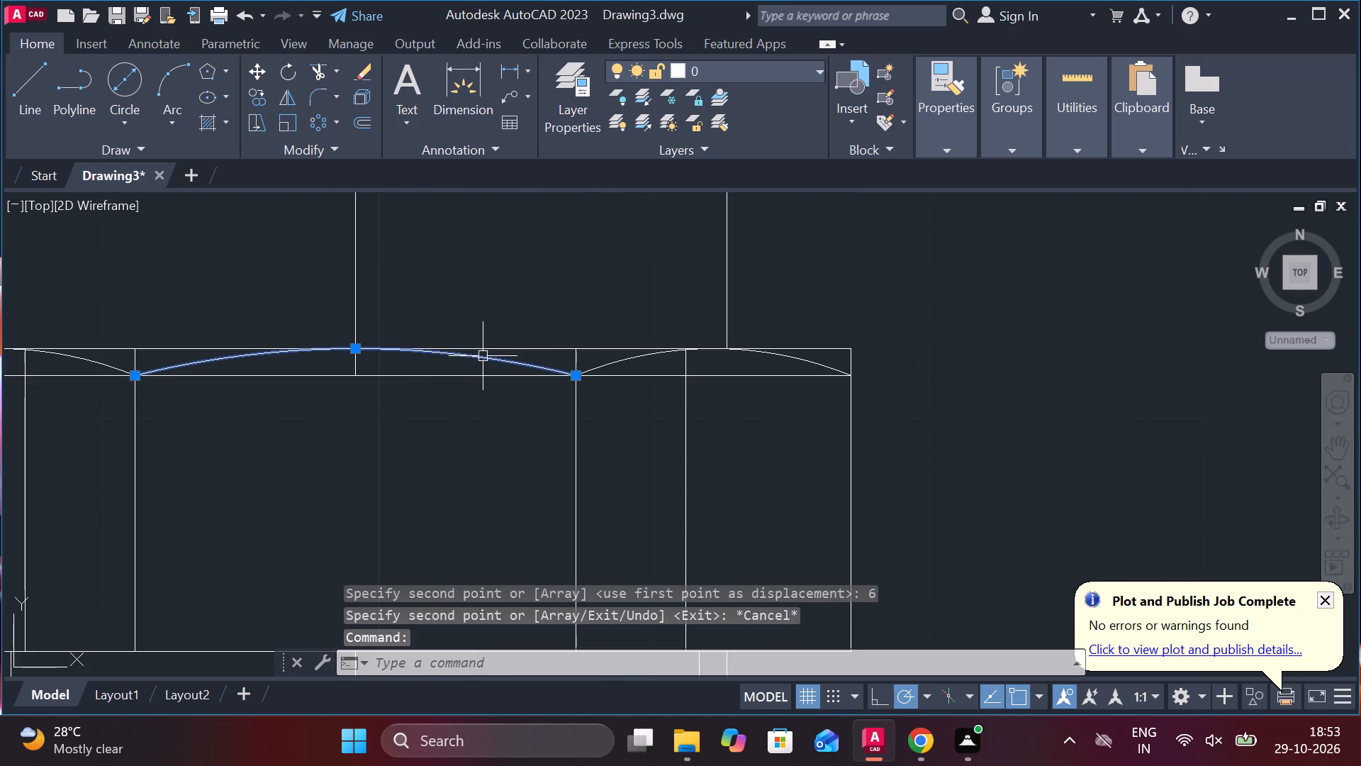
pyautogui.press('Delete')
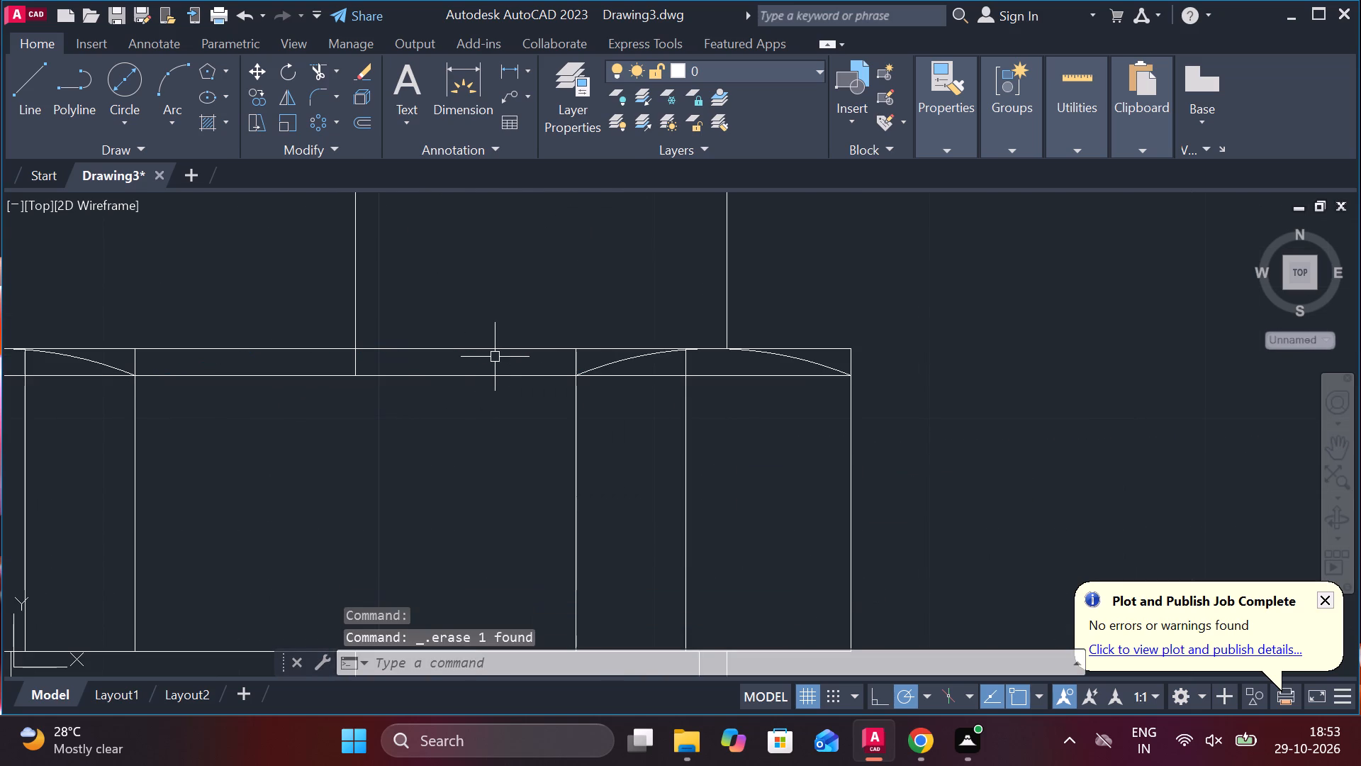
pyautogui.click(646, 354)
pyautogui.press('Delete')
pyautogui.scroll(-2, 481, 453)
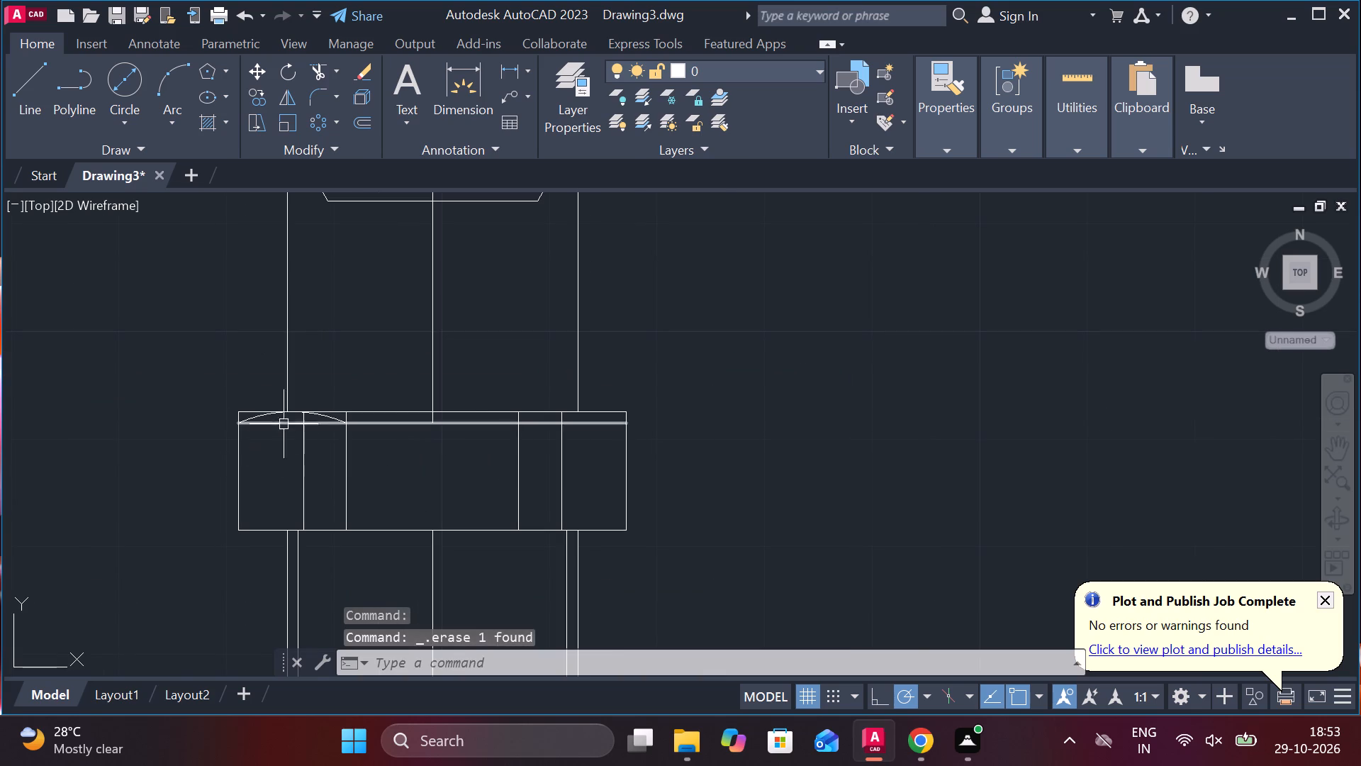
pyautogui.scroll(2, 275, 412)
pyautogui.click(236, 422)
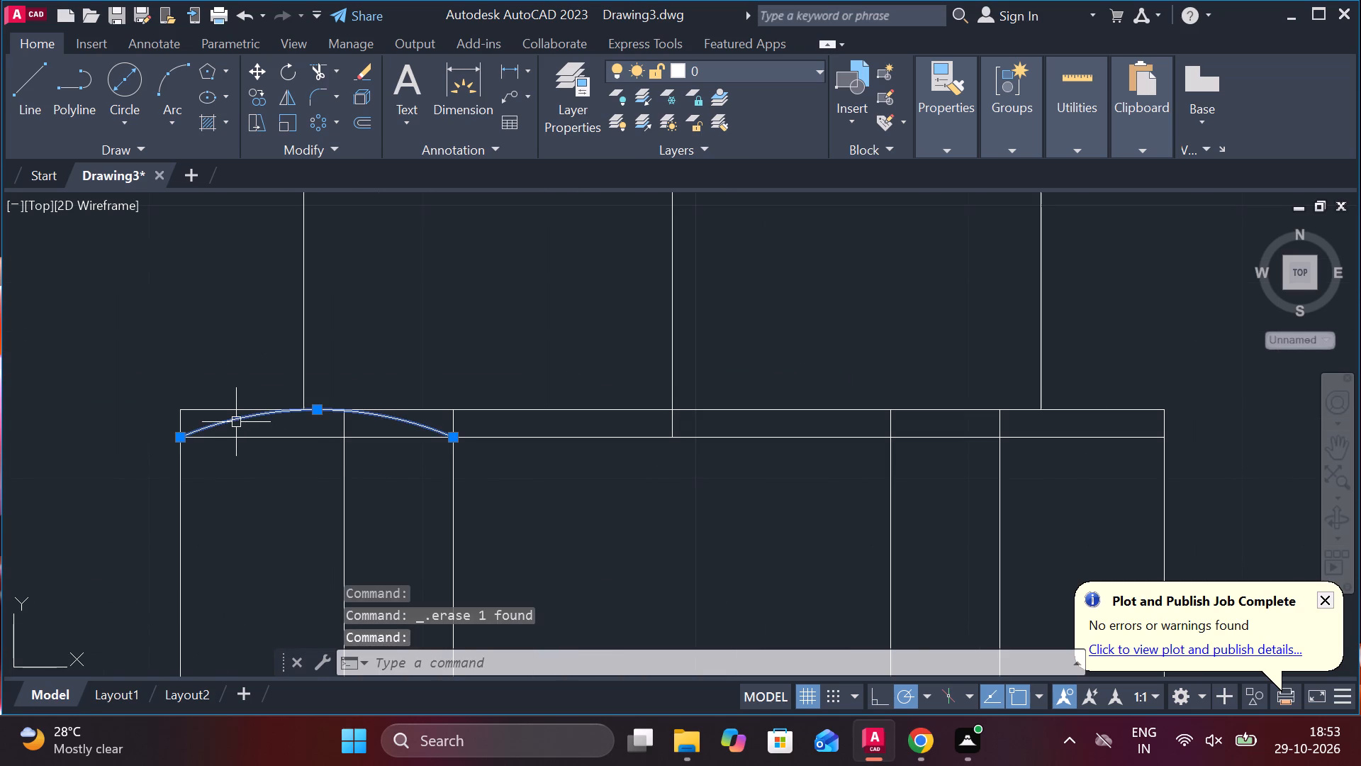
pyautogui.press('Delete')
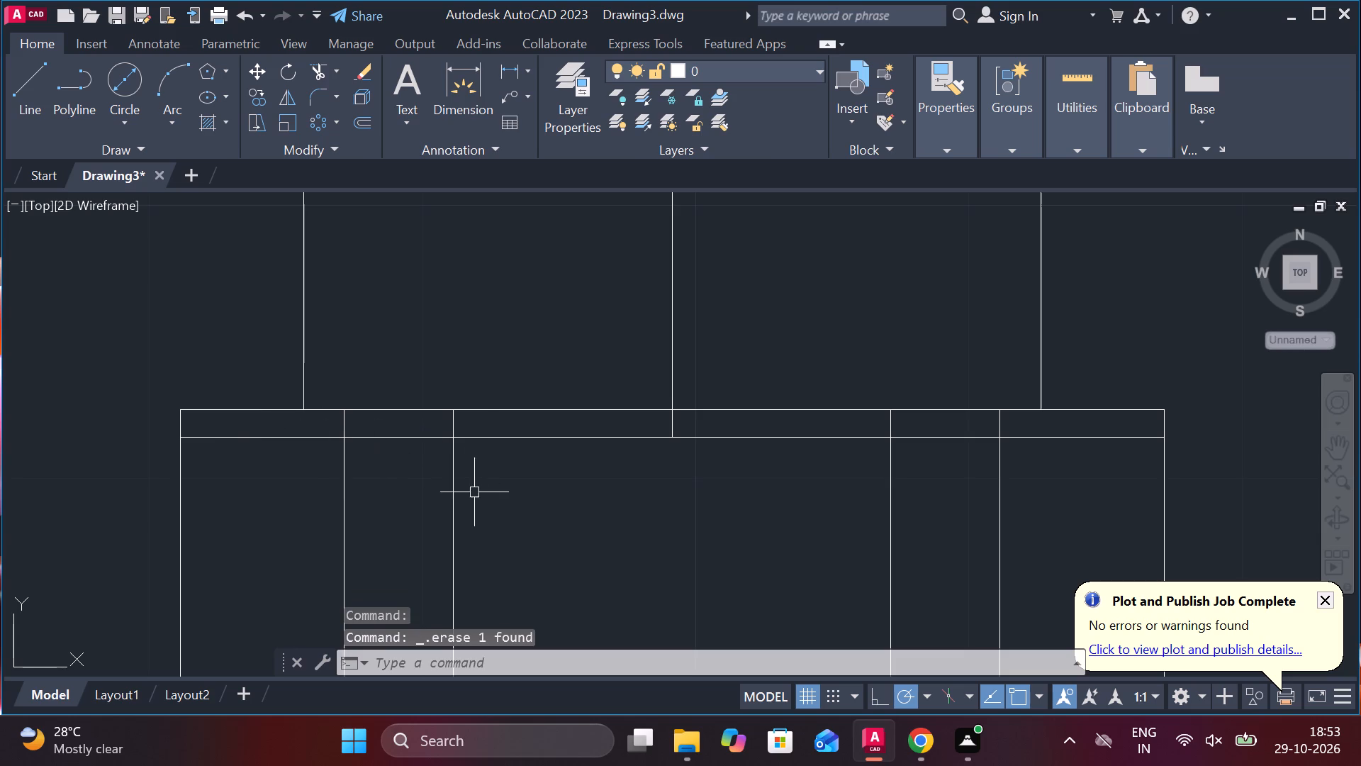
# Delete the two old inner vertical face lines of the nut, those nearest its centre line.
pyautogui.click(454, 486)
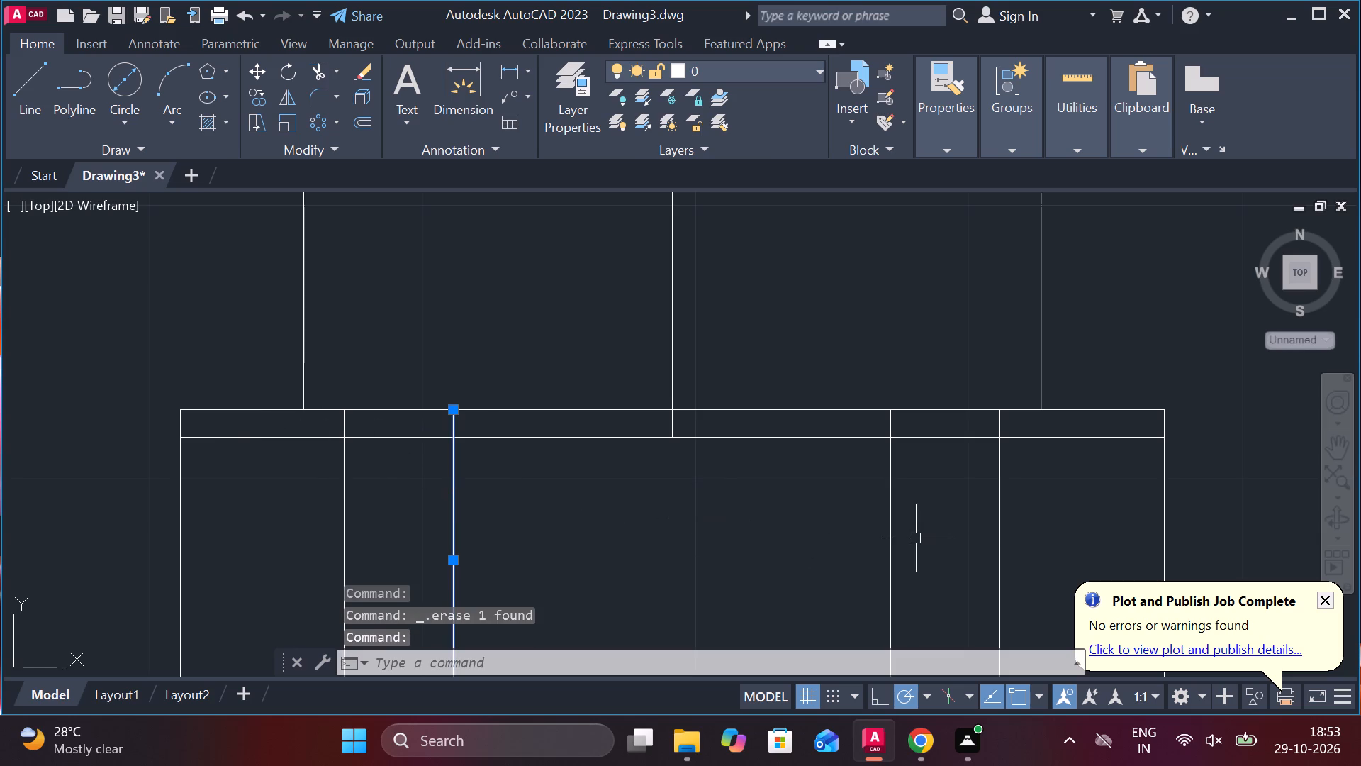
pyautogui.click(885, 538)
pyautogui.press('Delete')
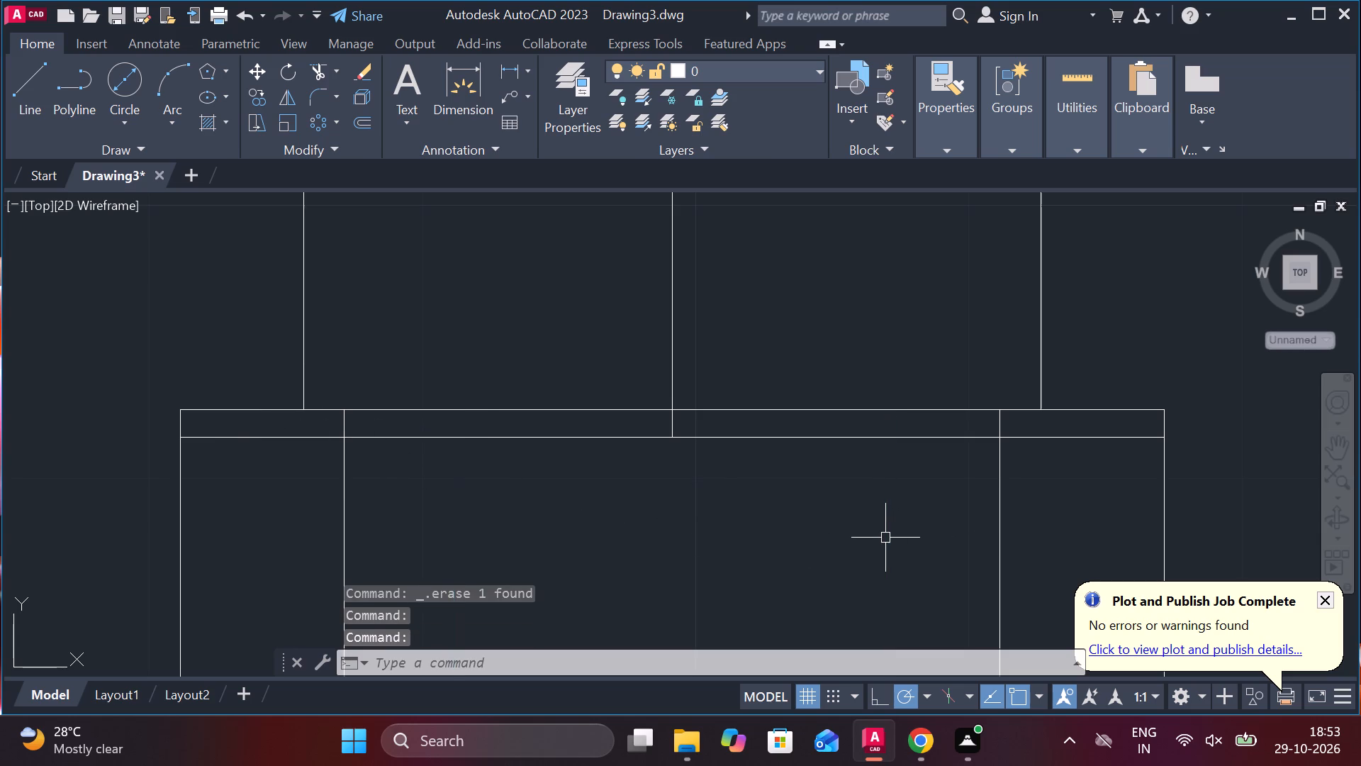
# Copy the nut's left vertical edge 3 units and 33 units to the right from its midpoint.
pyautogui.scroll(-3, 956, 539)
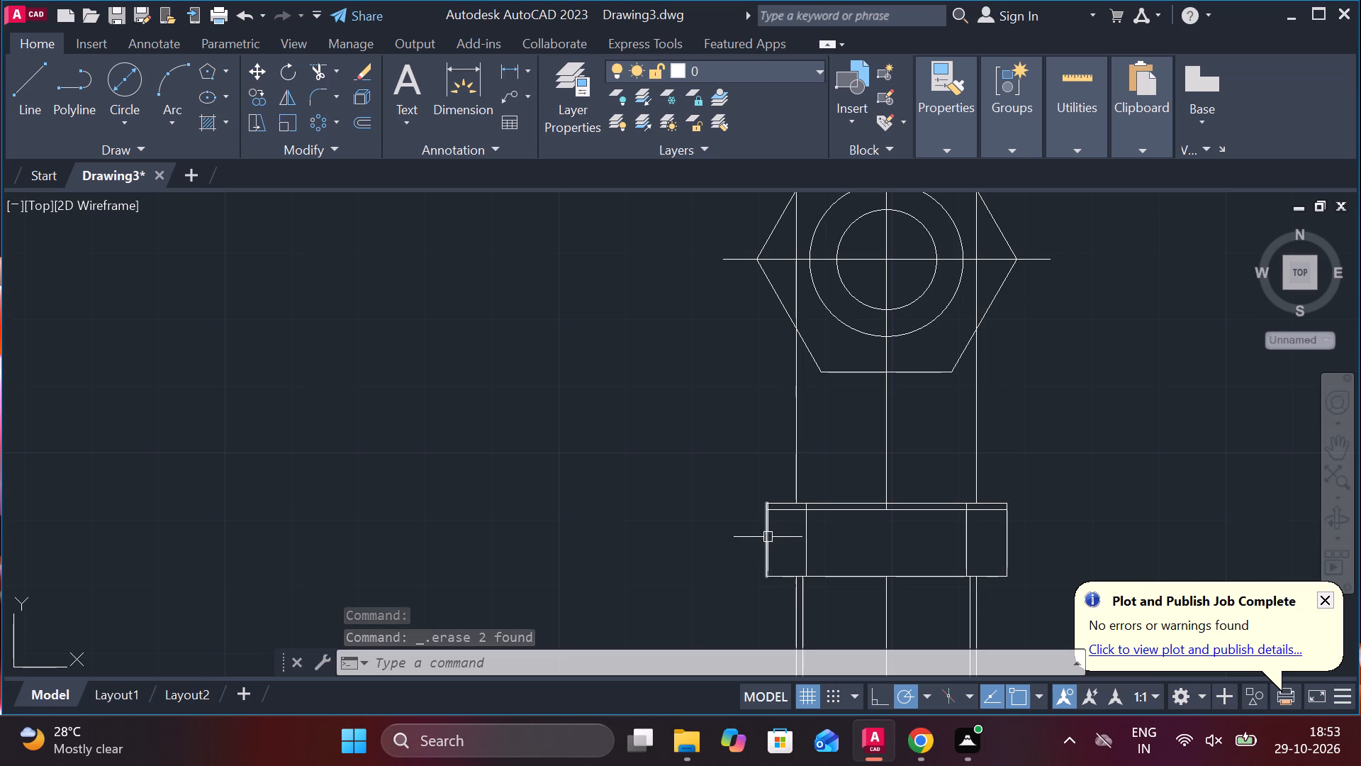
pyautogui.click(764, 541)
pyautogui.write('CO')
pyautogui.press('Return')
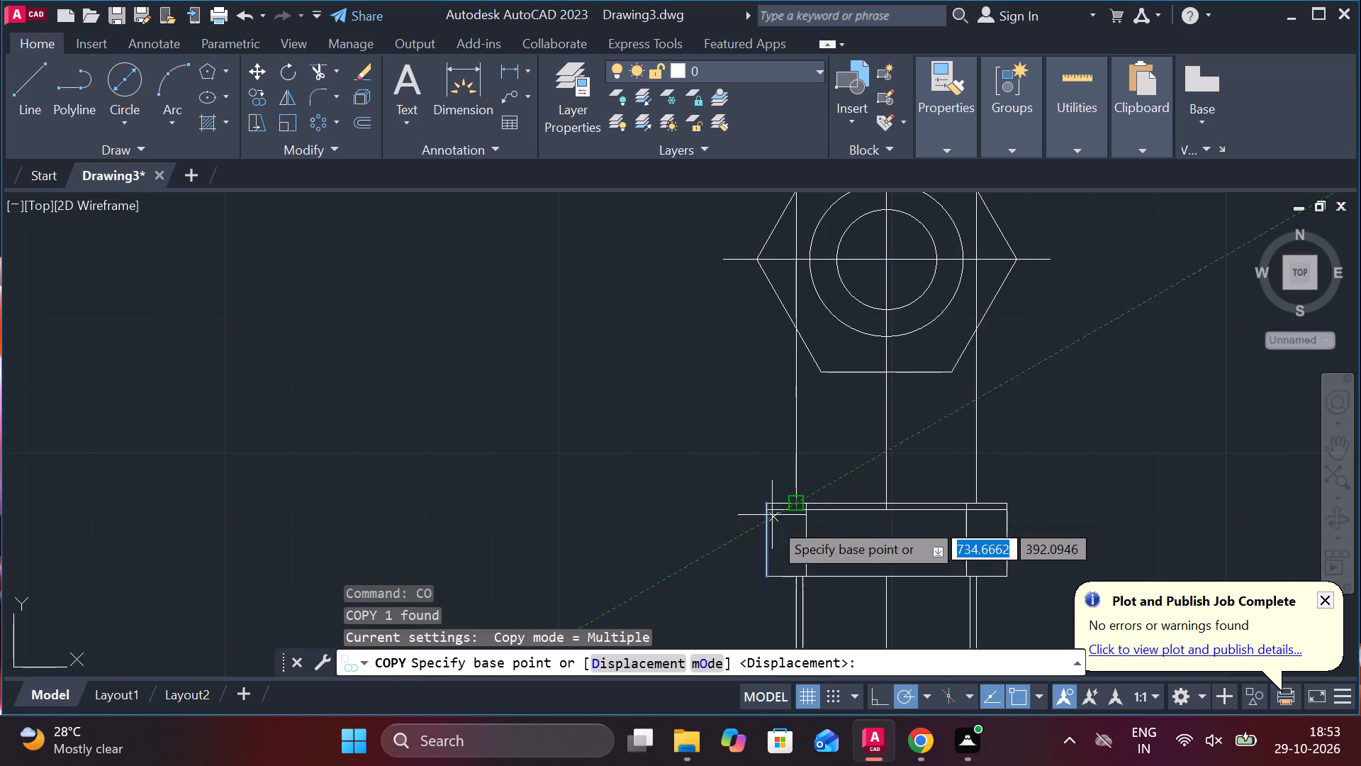
pyautogui.click(760, 536)
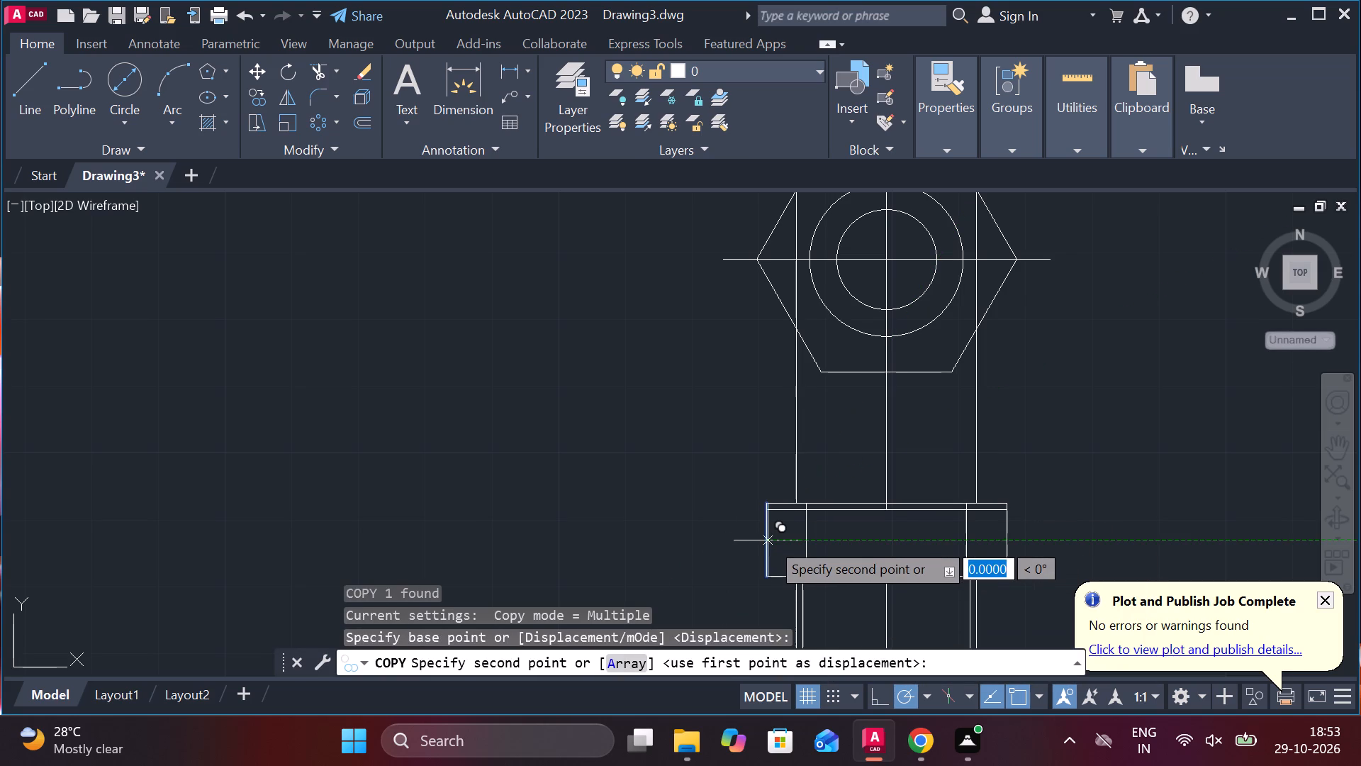
pyautogui.press('3')
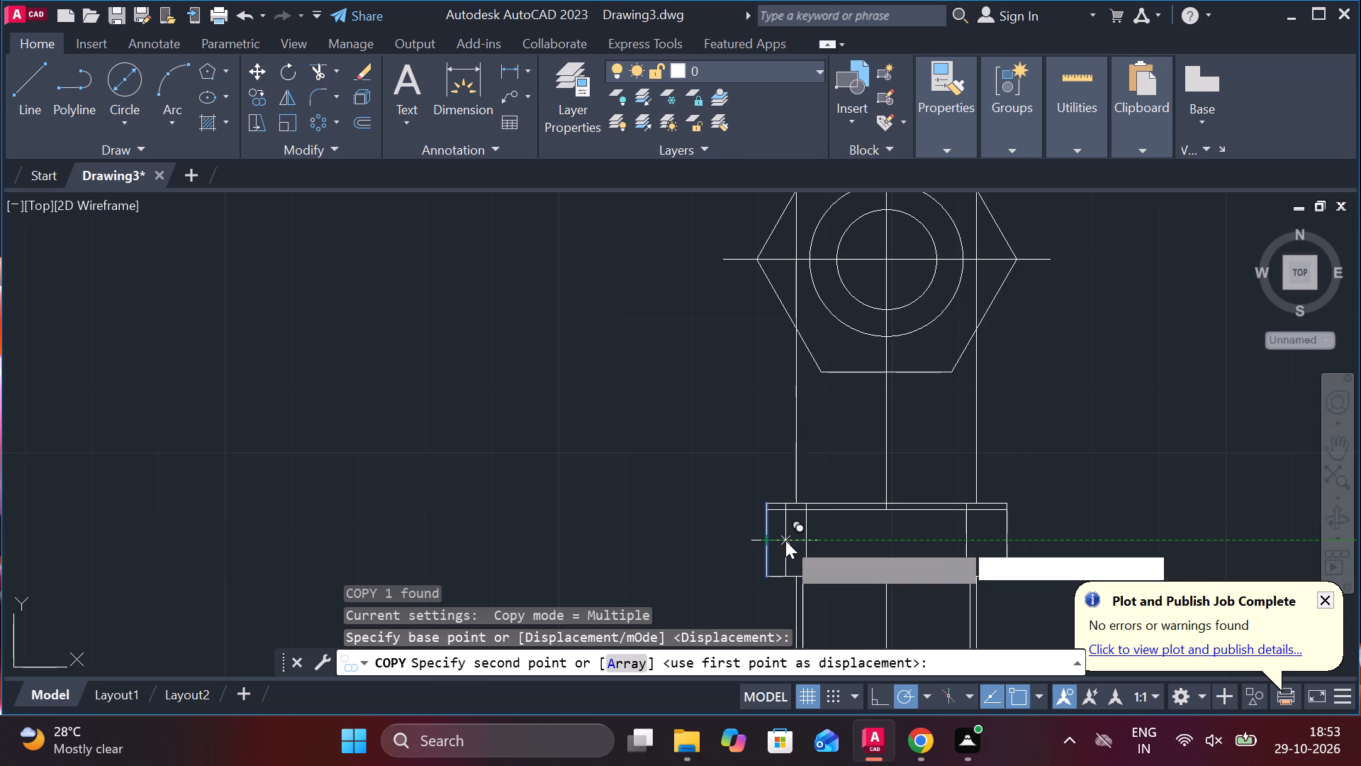
pyautogui.press('Return')
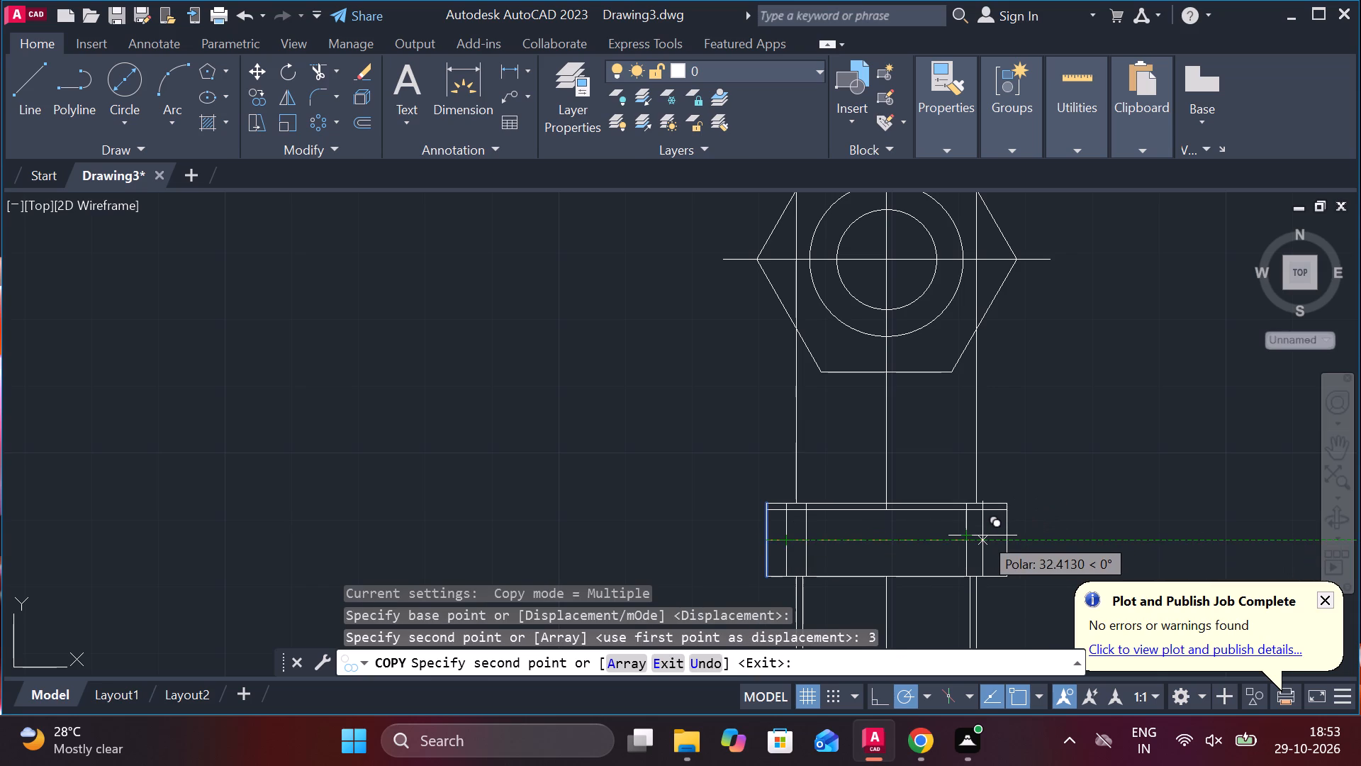
pyautogui.write('33')
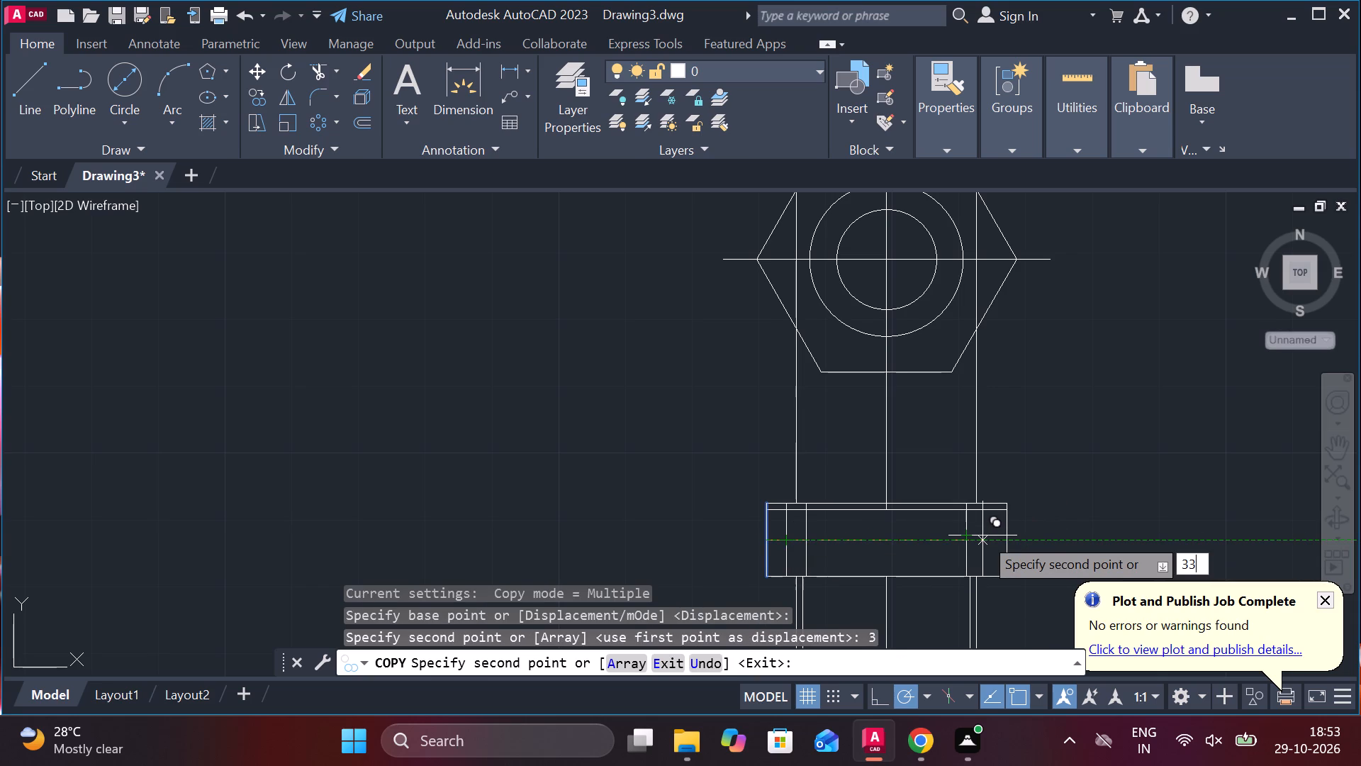
pyautogui.press('Return')
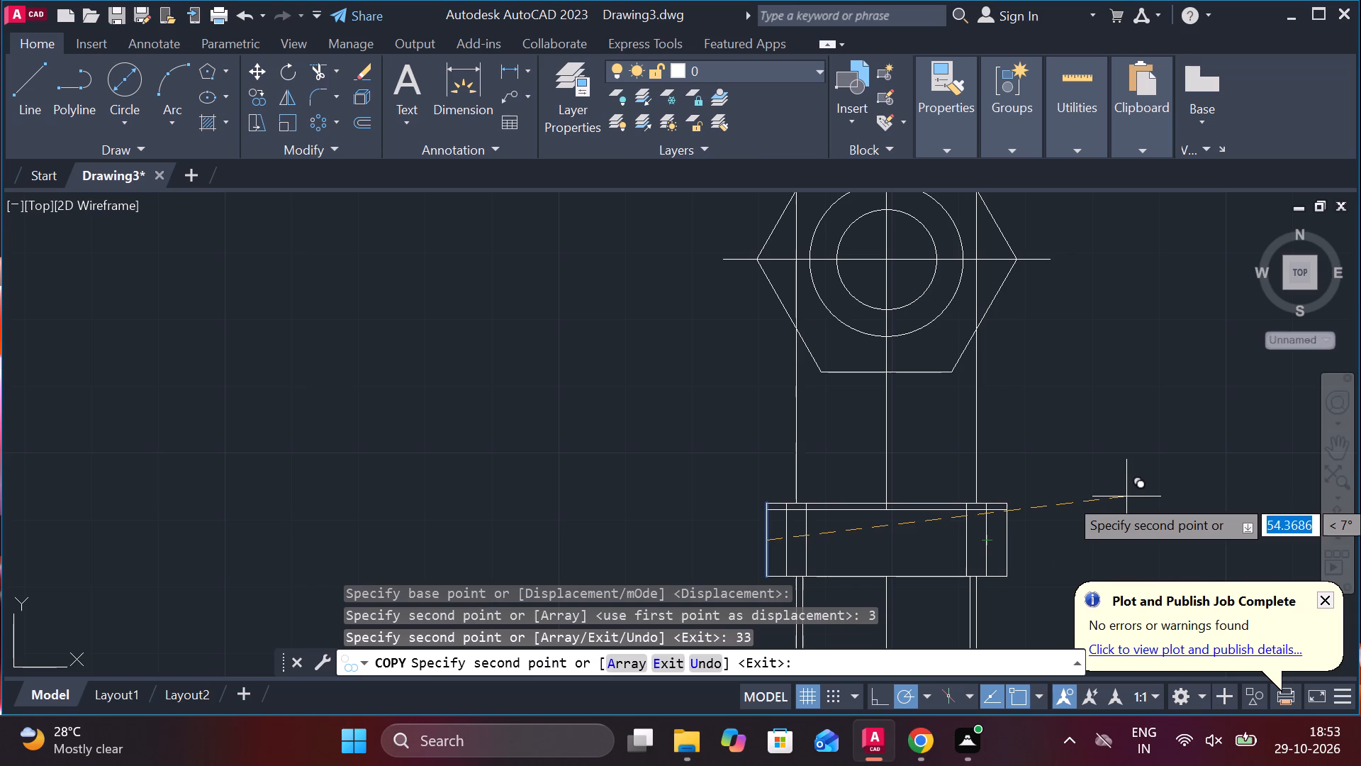
pyautogui.press('Escape')
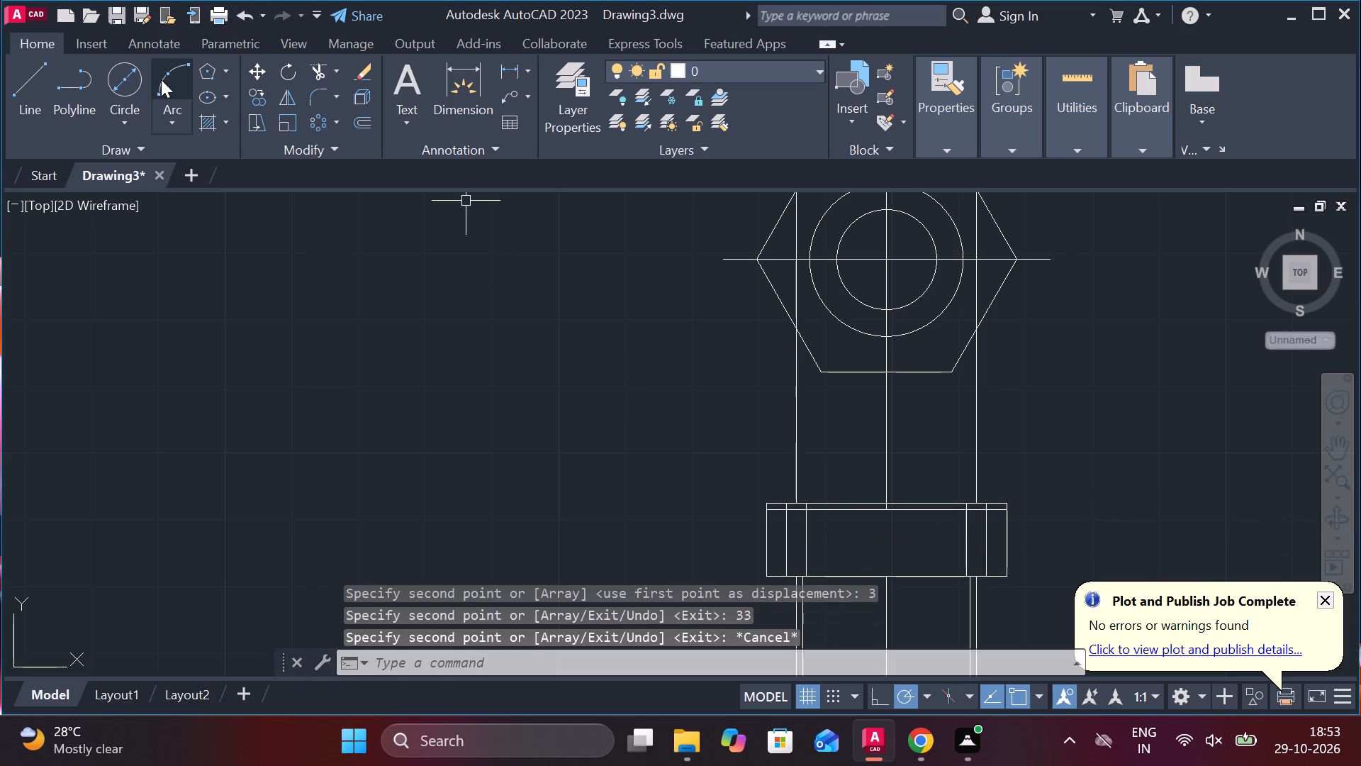
# Draw a three-point arc across the nut's left face, from the lower chamfer line up to the top edge and back down.
pyautogui.click(161, 79)
pyautogui.scroll(2, 807, 530)
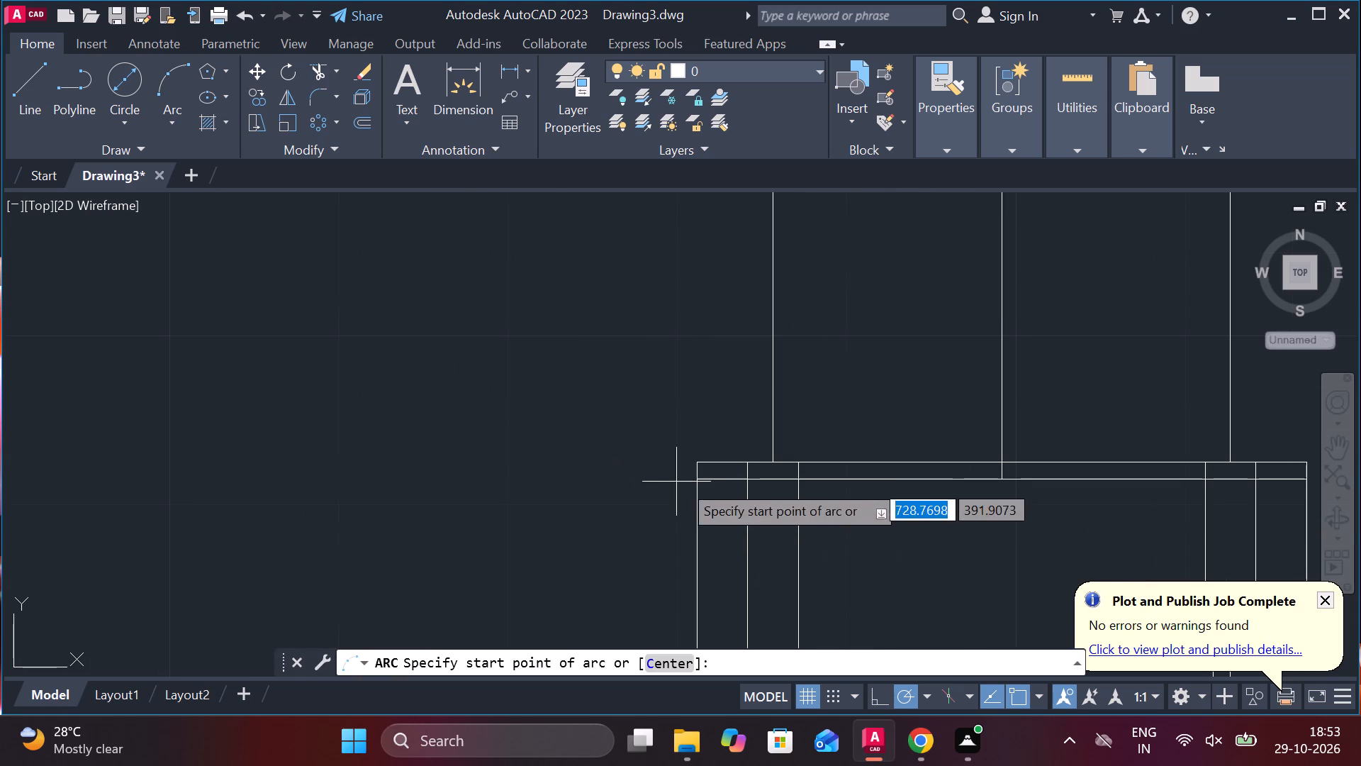
pyautogui.click(703, 484)
pyautogui.click(751, 465)
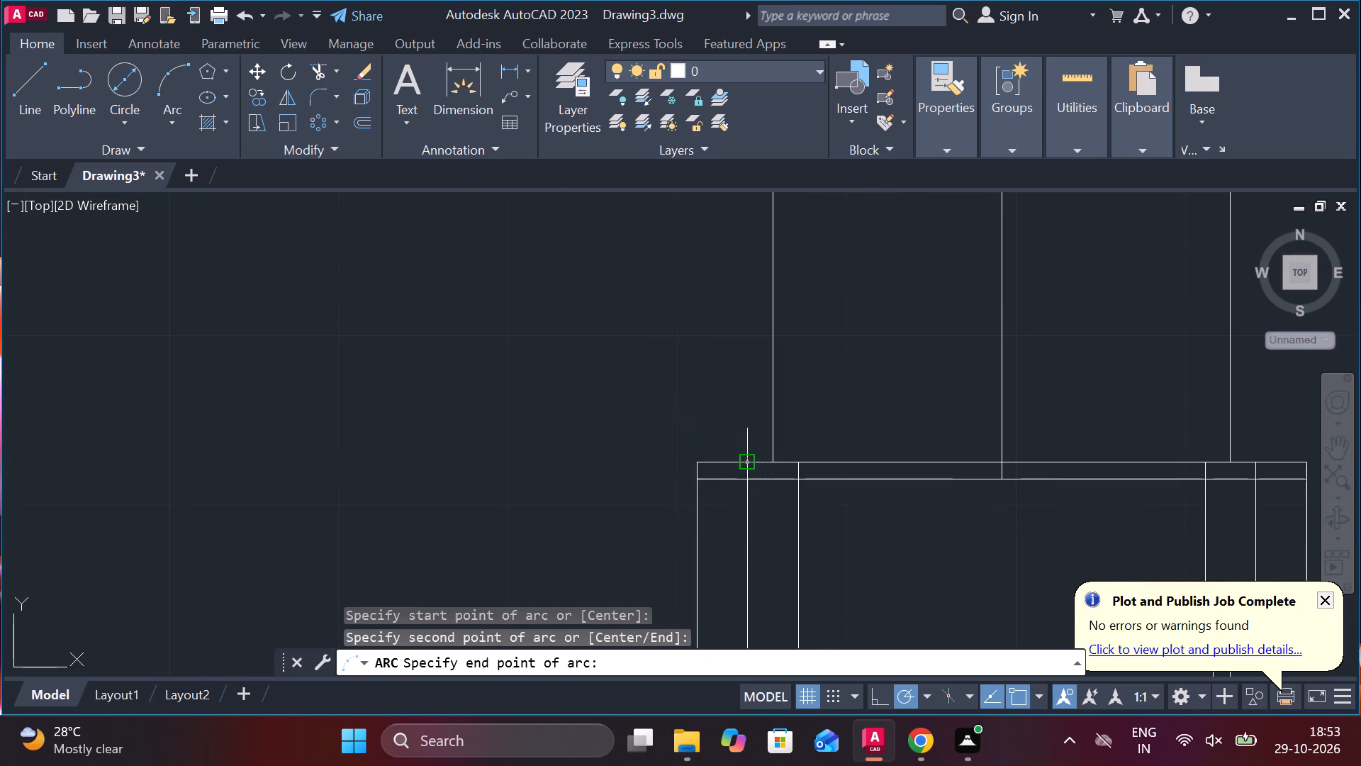
pyautogui.click(796, 477)
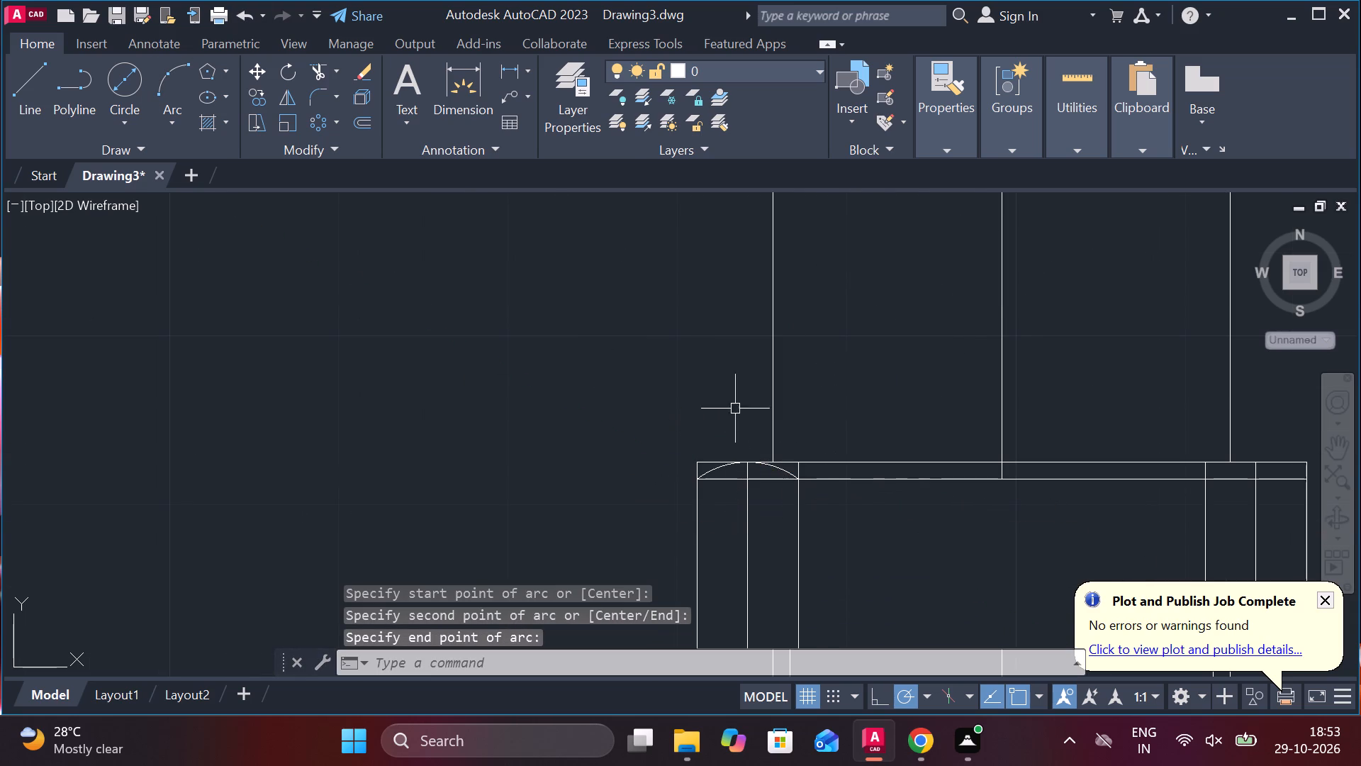
# Draw a three-point arc across the nut's middle face, from the lower chamfer line up to the top edge and back down.
pyautogui.click(160, 84)
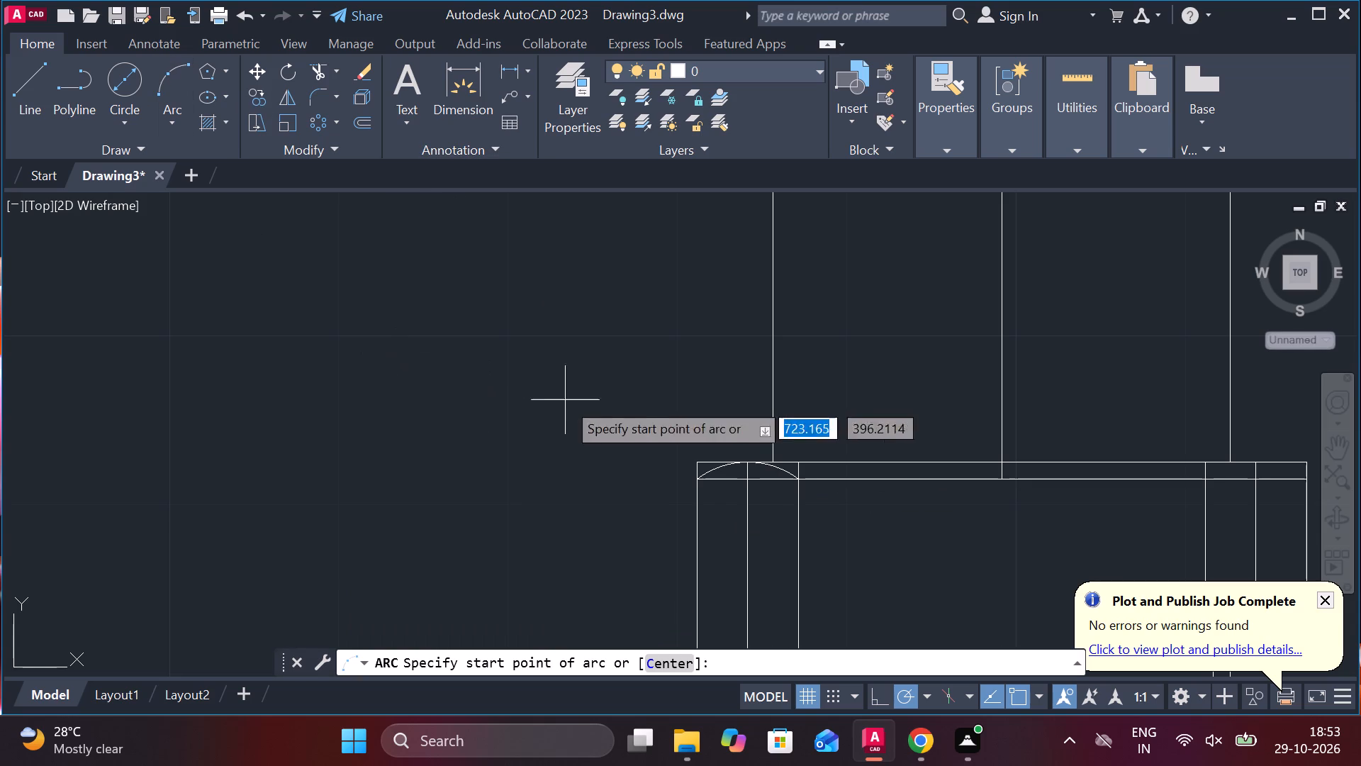
pyautogui.click(799, 479)
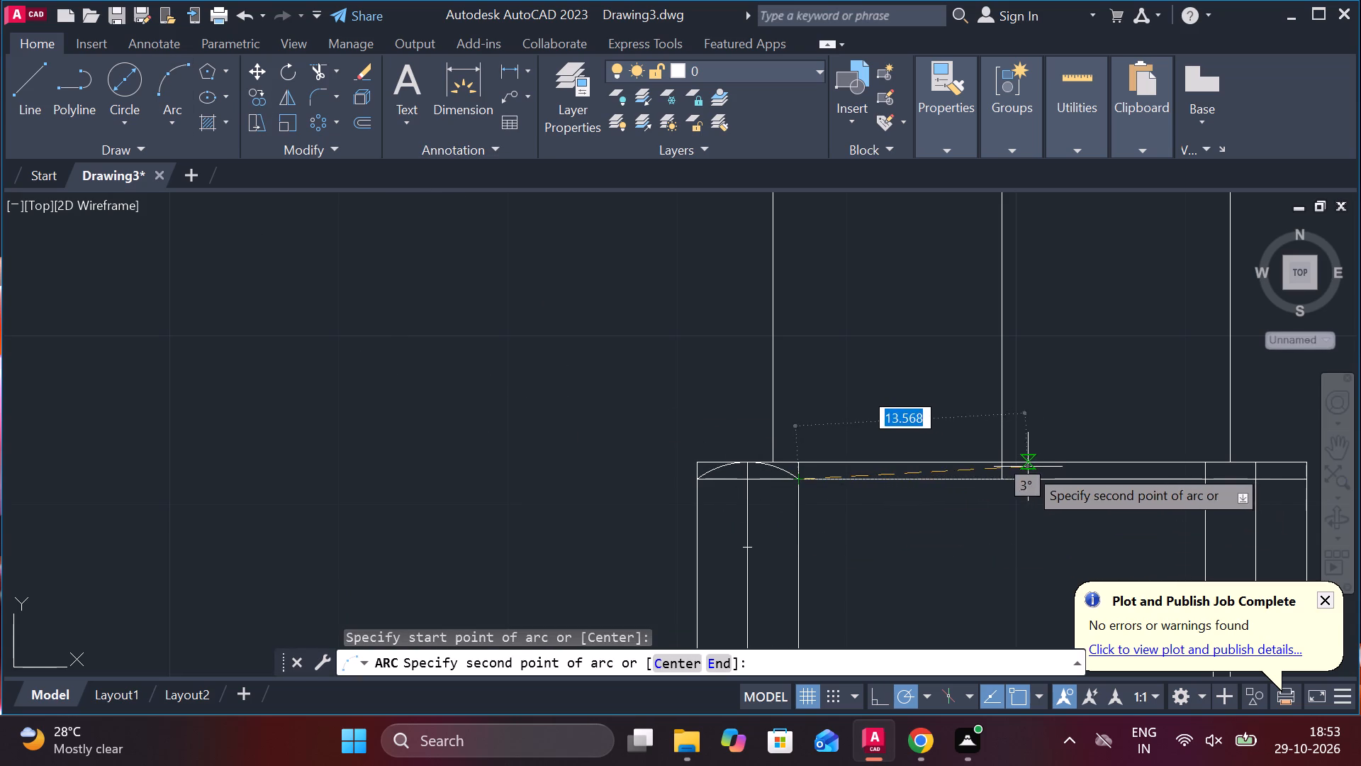
pyautogui.click(996, 460)
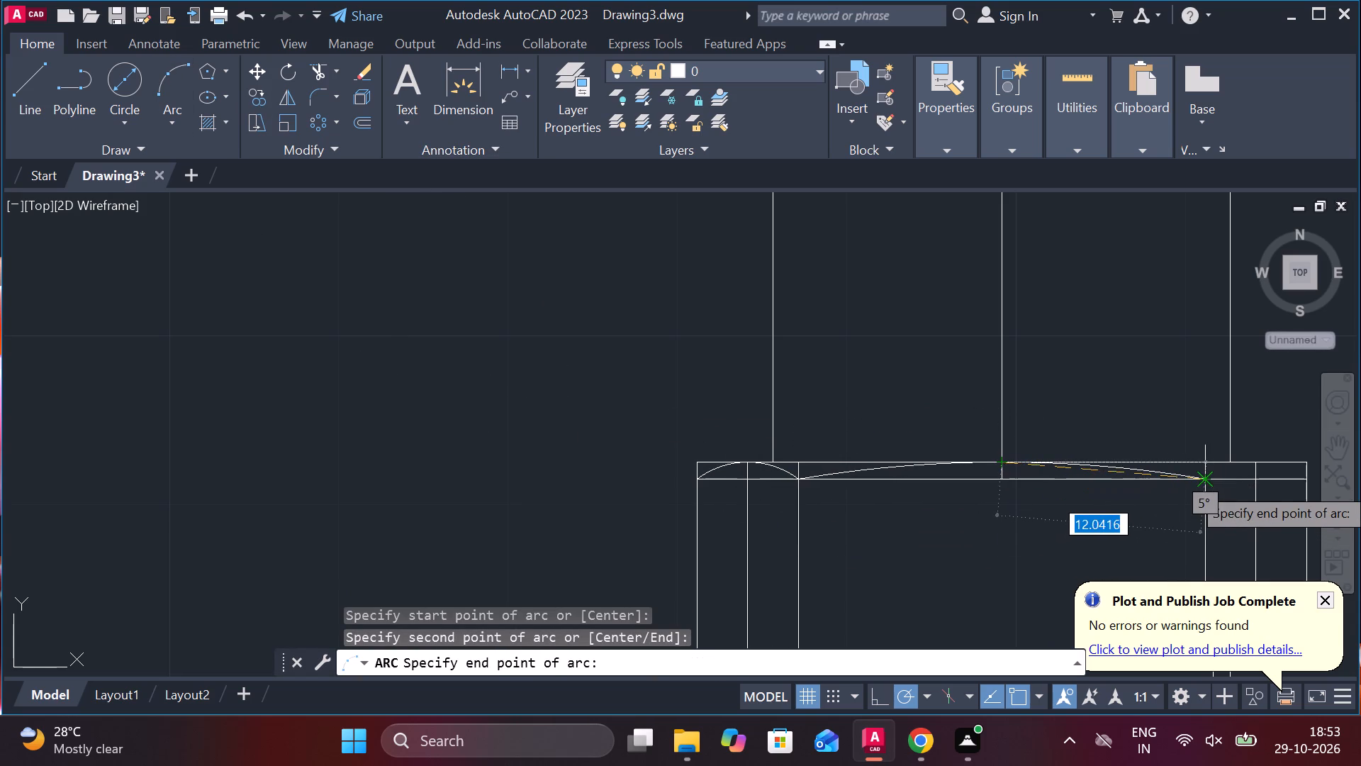
pyautogui.click(1202, 484)
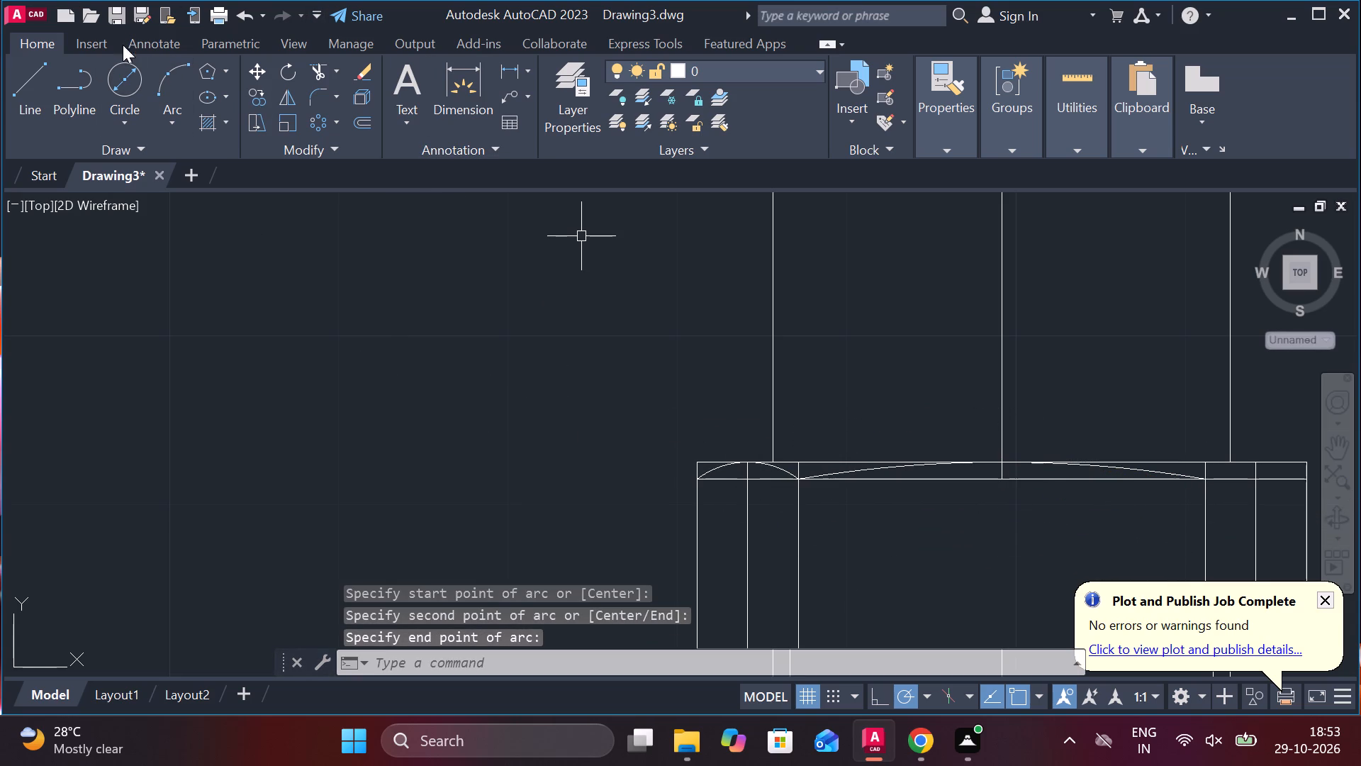
# Draw a three-point arc across the nut's right face, from the lower chamfer line up to the top edge and back down.
pyautogui.click(167, 88)
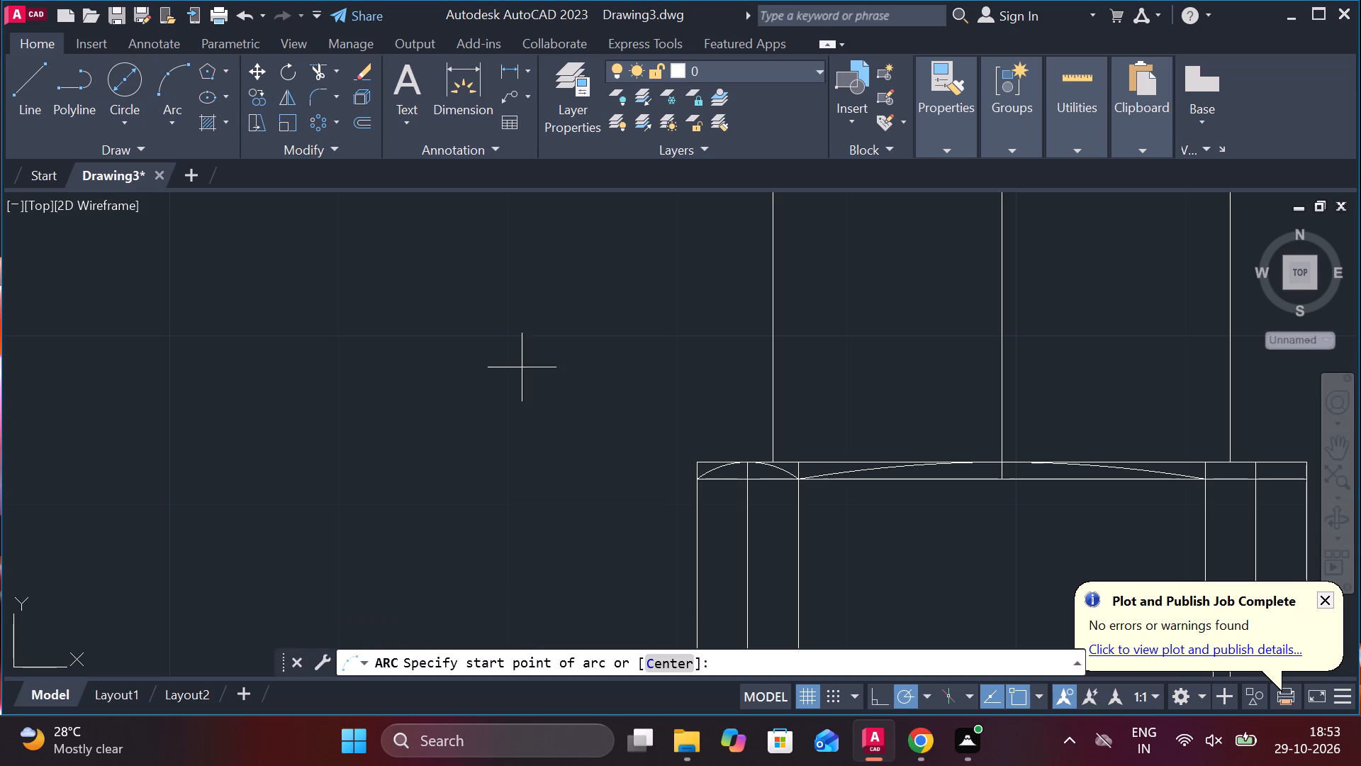
pyautogui.scroll(-3, 919, 442)
pyautogui.scroll(3, 1105, 548)
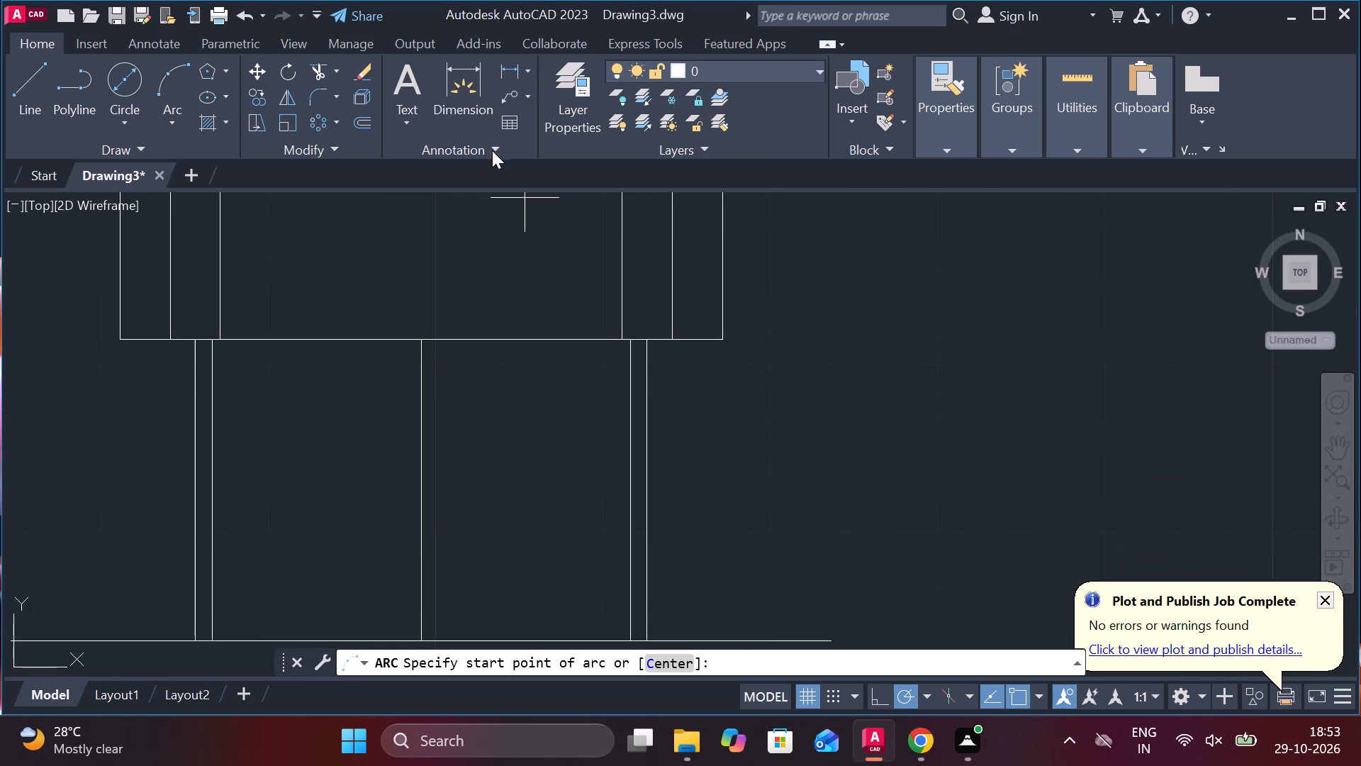
pyautogui.scroll(-3, 565, 286)
pyautogui.scroll(2, 581, 262)
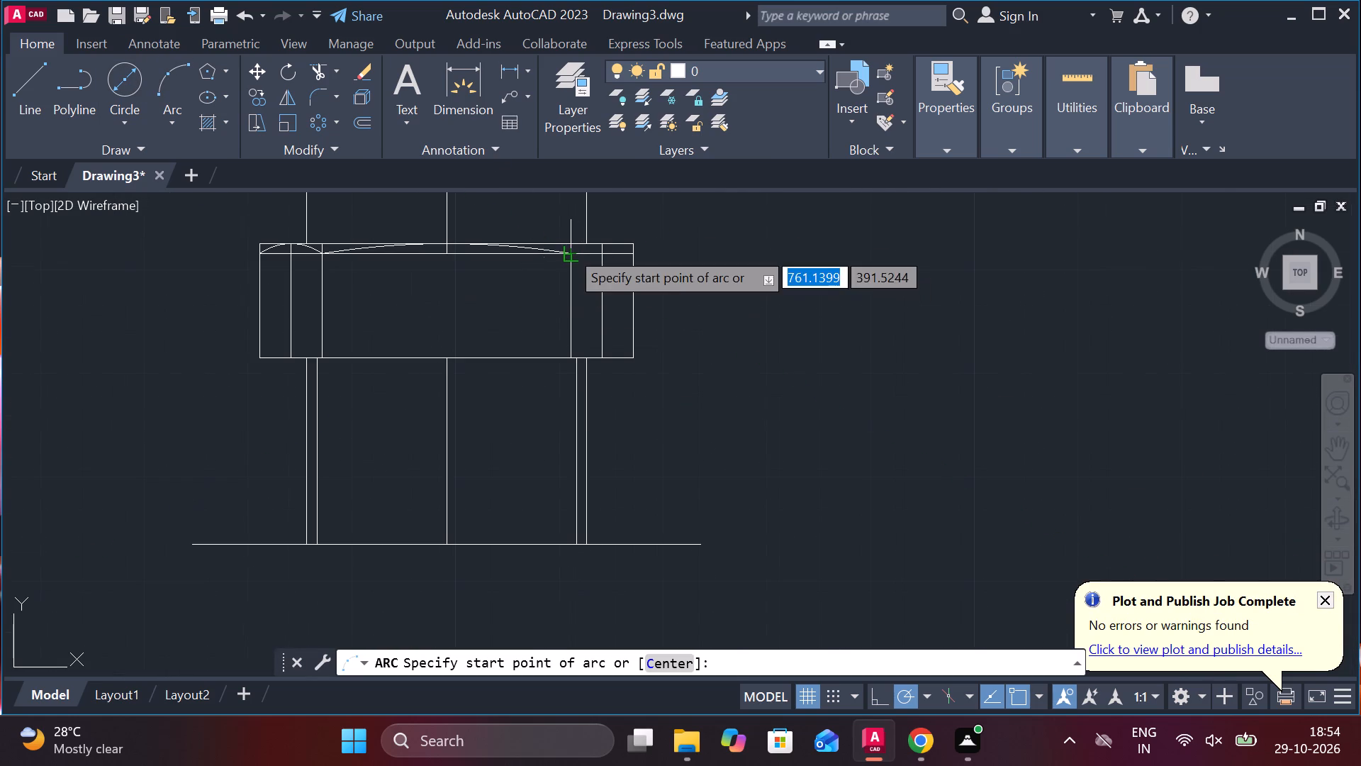
pyautogui.click(569, 249)
pyautogui.click(599, 241)
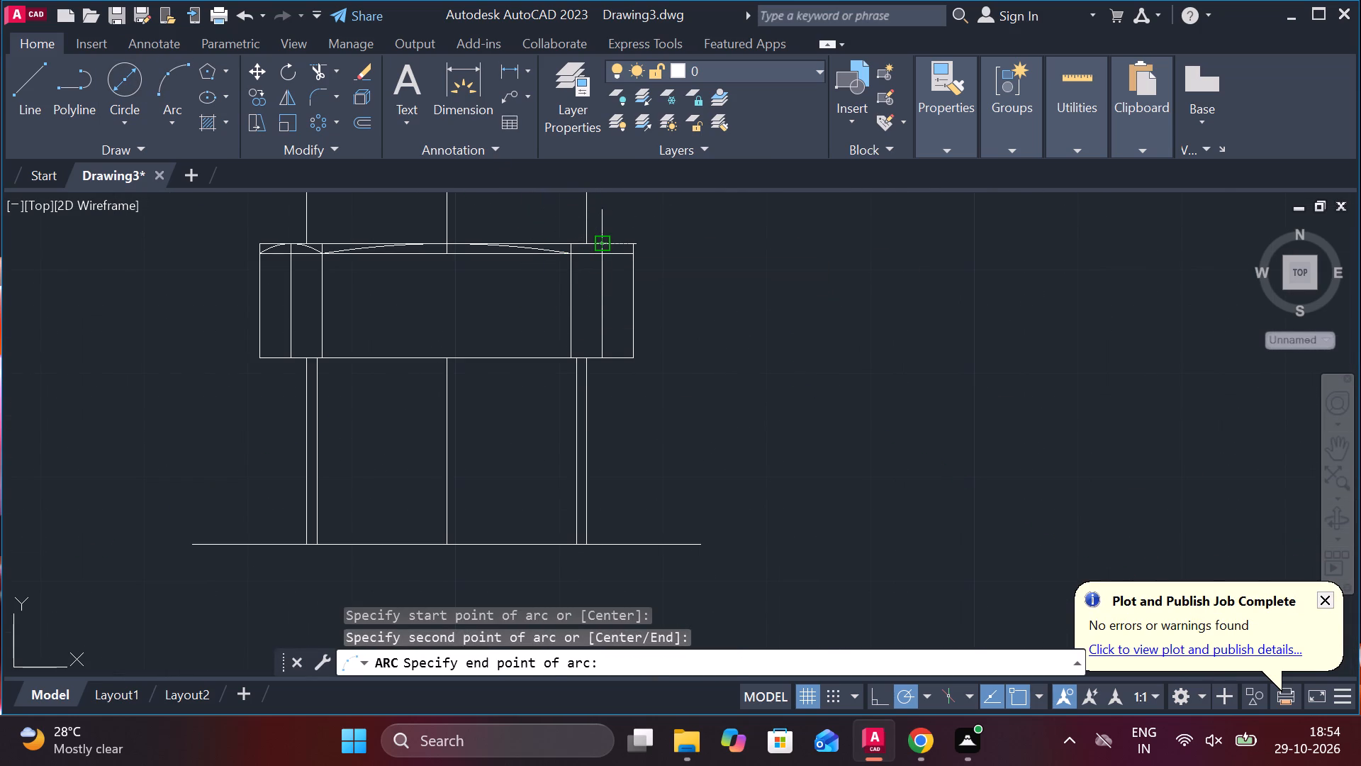
pyautogui.click(629, 250)
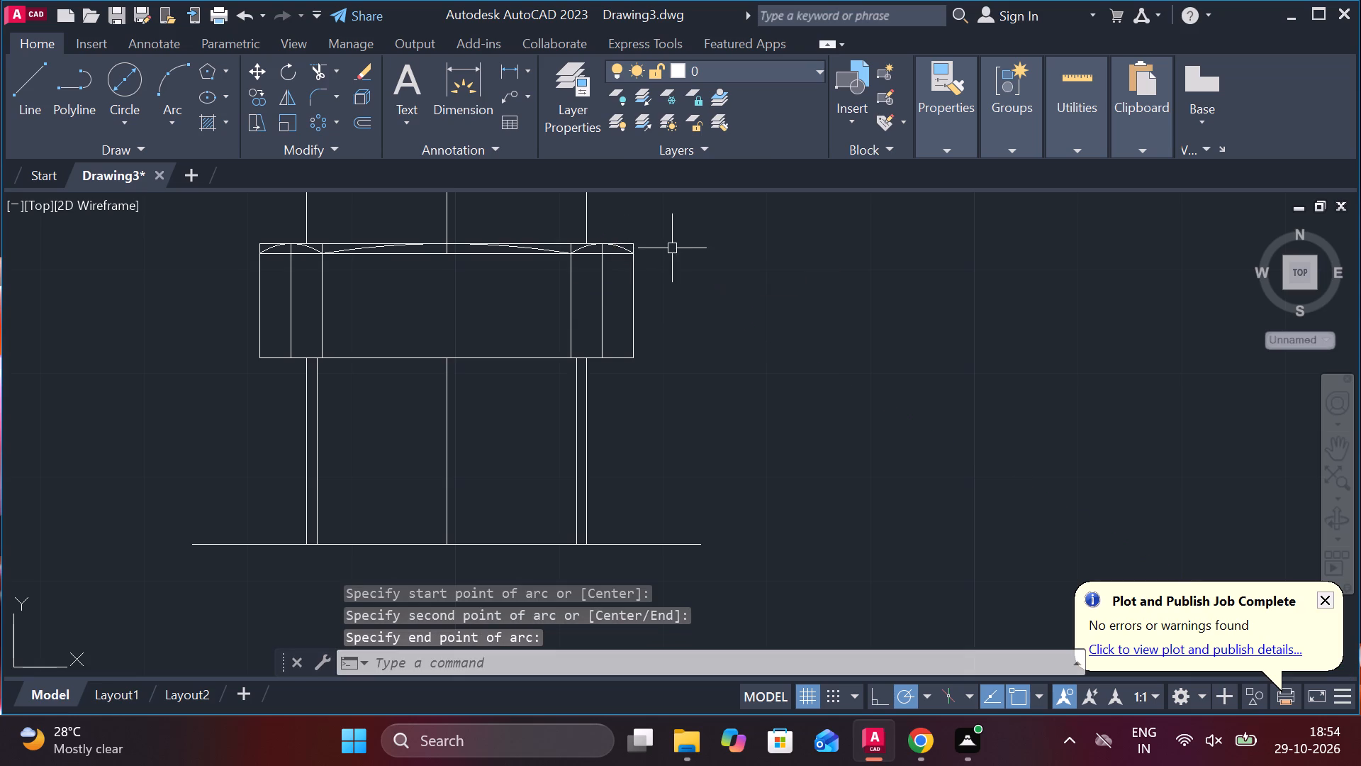
# Trim the square corner pieces outside the chamfer arcs at the nut's upper-left and upper-right corners.
pyautogui.scroll(-1, 676, 241)
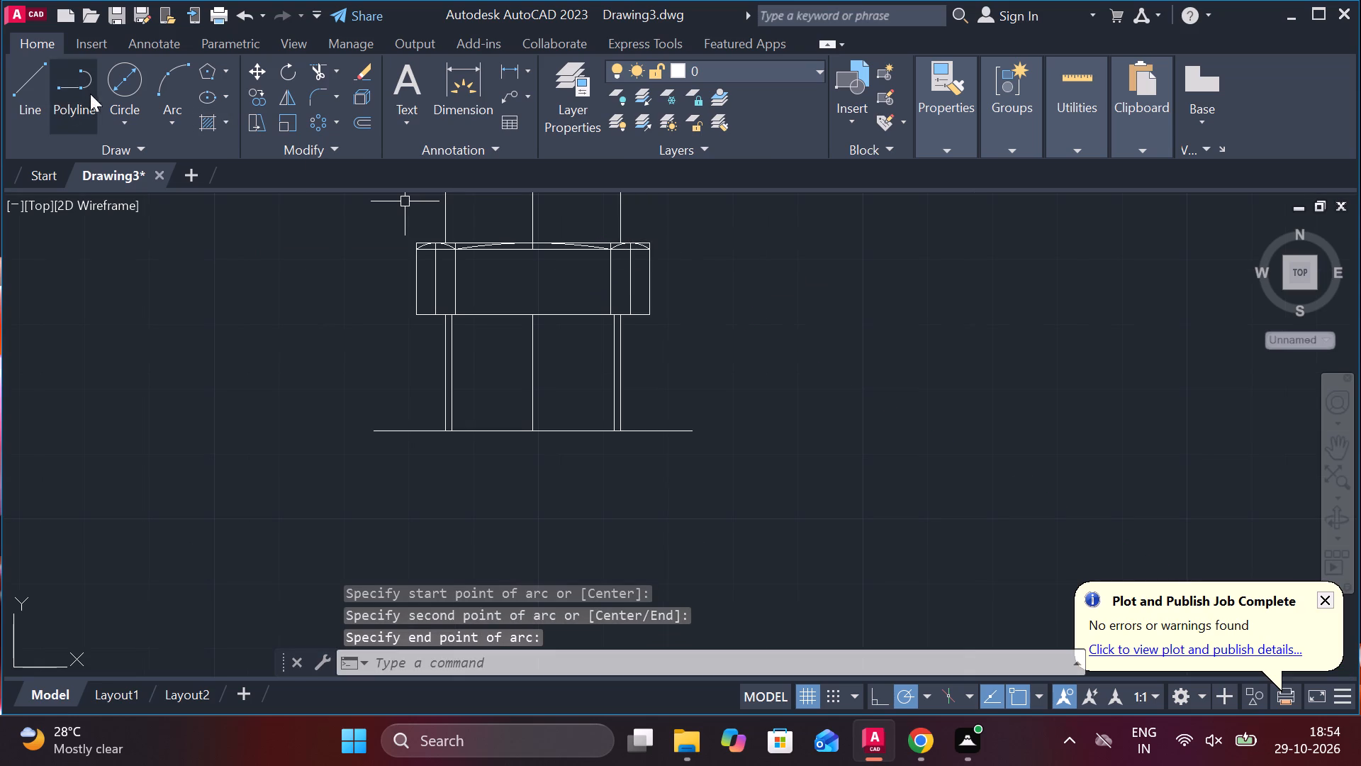
pyautogui.click(313, 77)
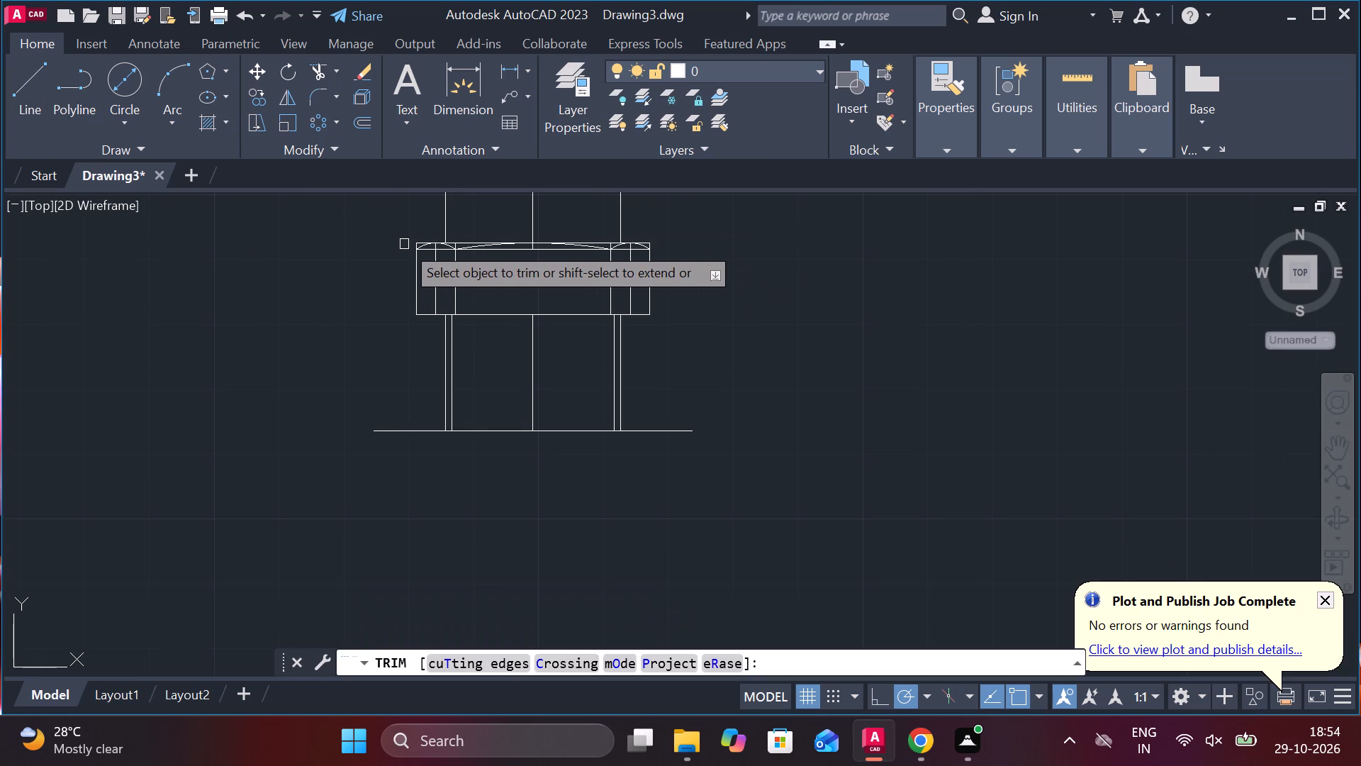
pyautogui.scroll(2, 411, 244)
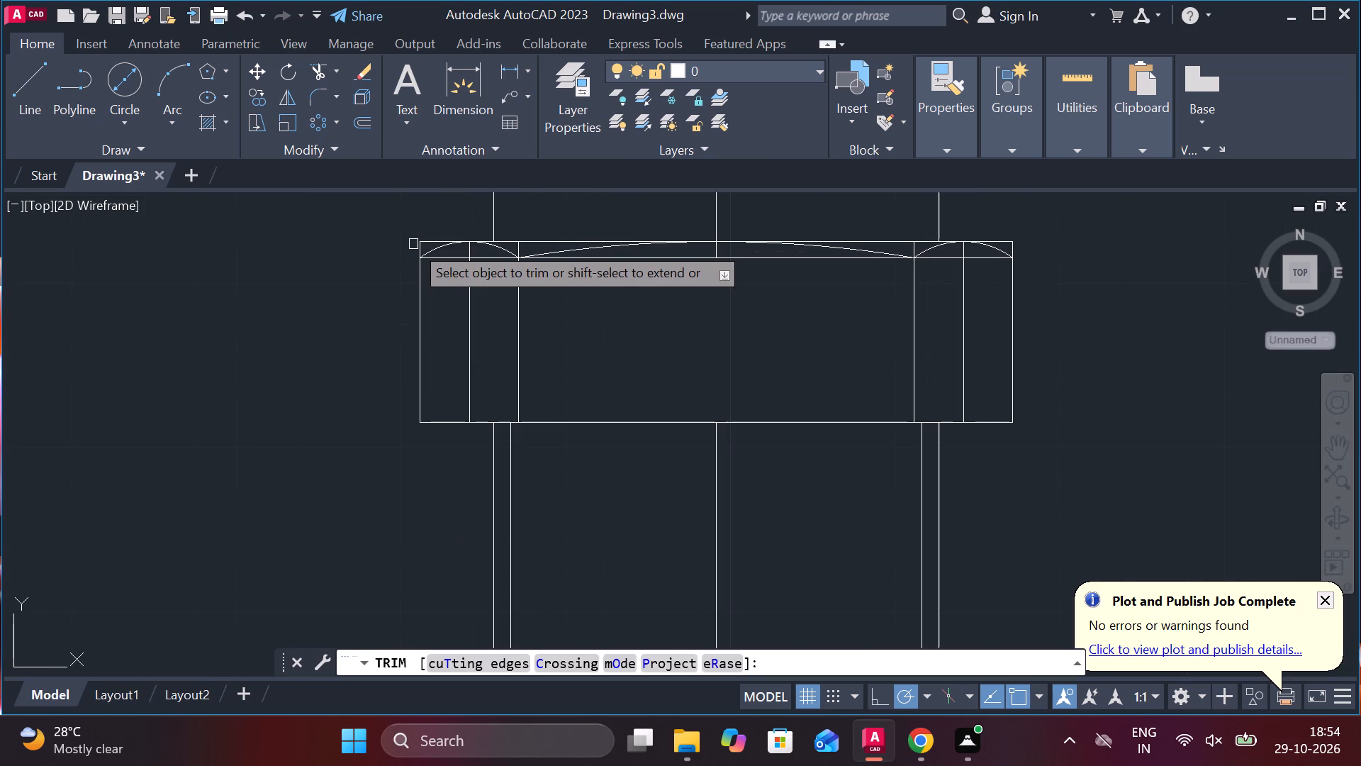
pyautogui.click(425, 244)
pyautogui.click(424, 244)
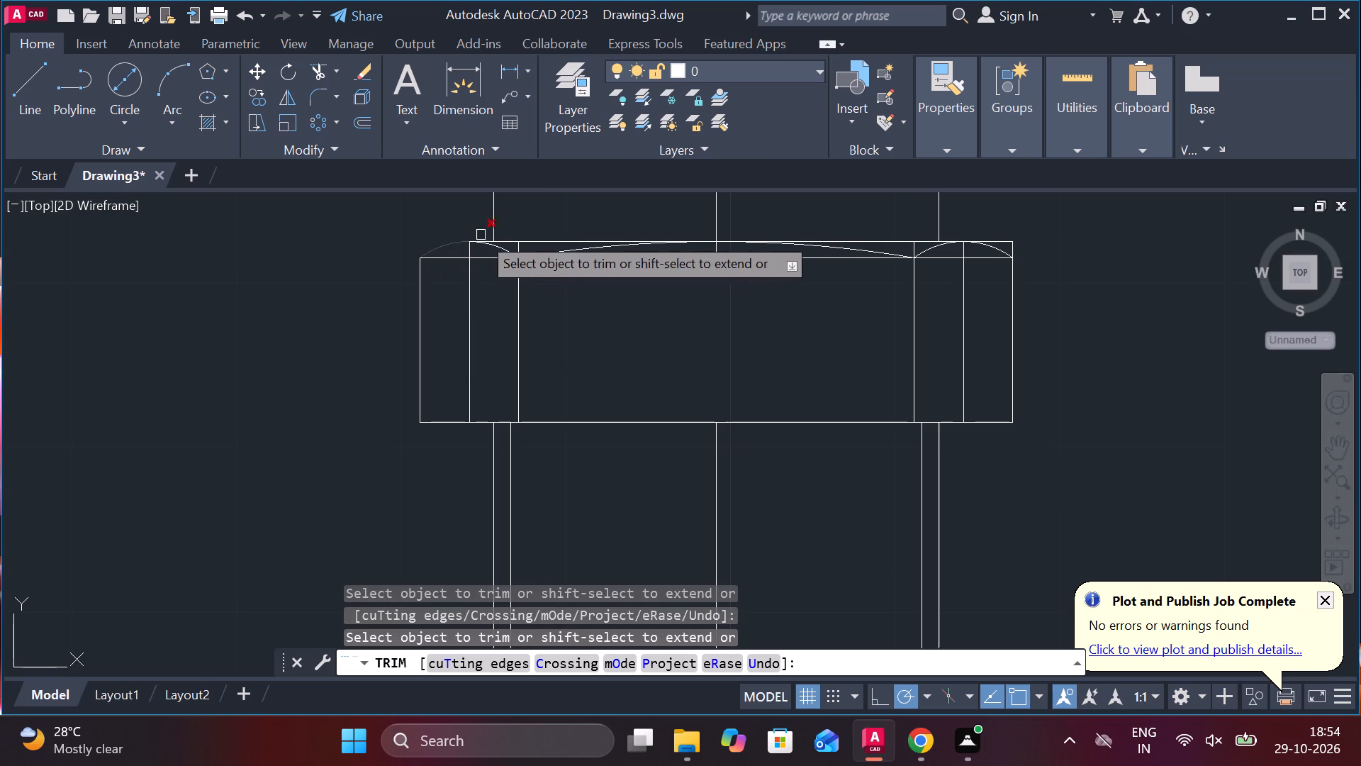
pyautogui.scroll(-2, 499, 234)
pyautogui.scroll(2, 705, 238)
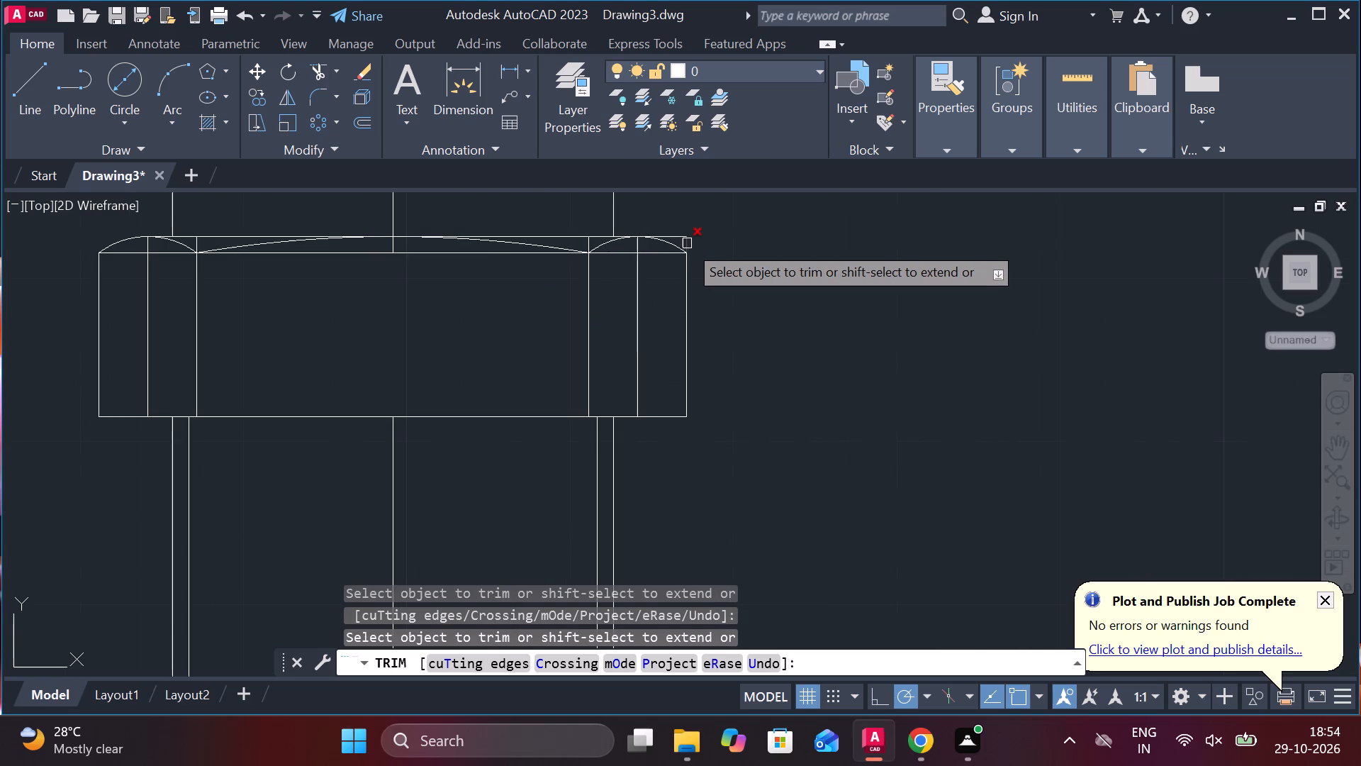
pyautogui.click(686, 239)
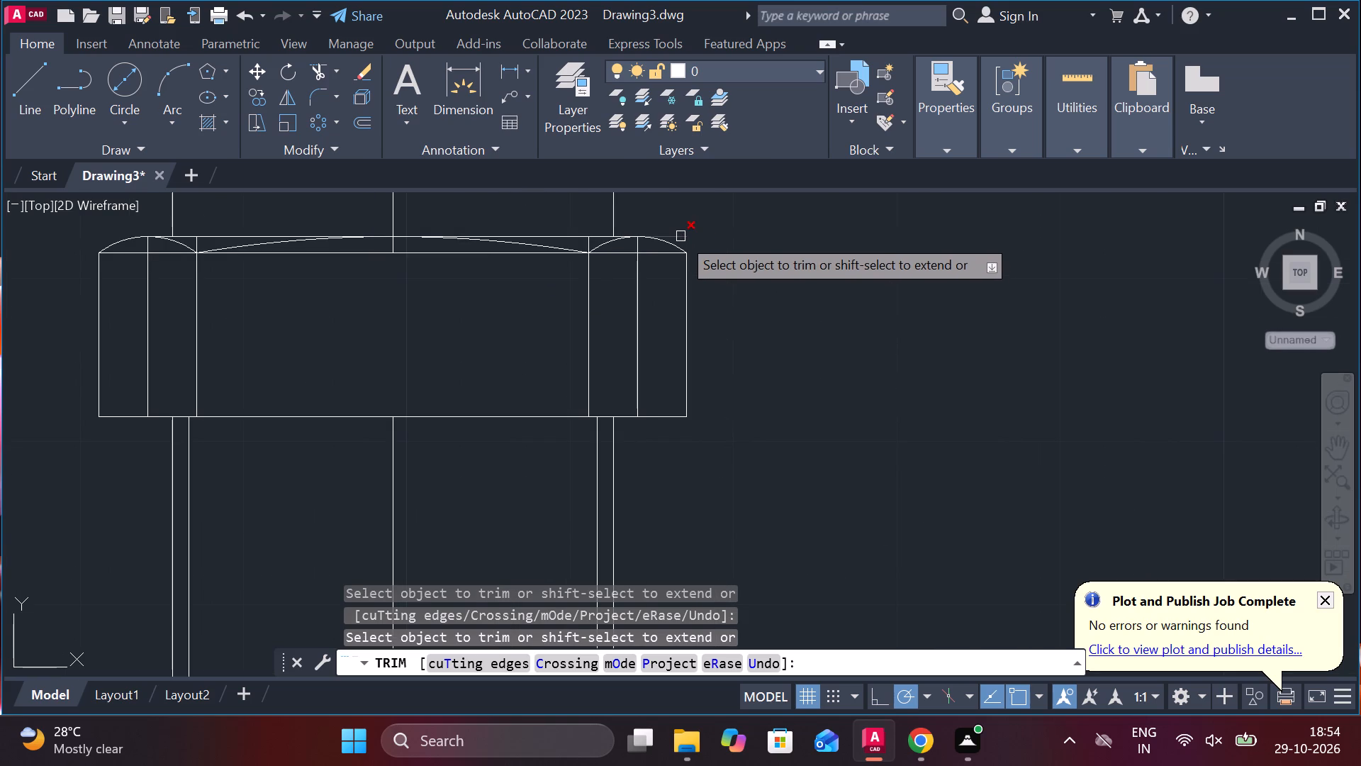
pyautogui.click(680, 236)
pyautogui.scroll(-2, 691, 232)
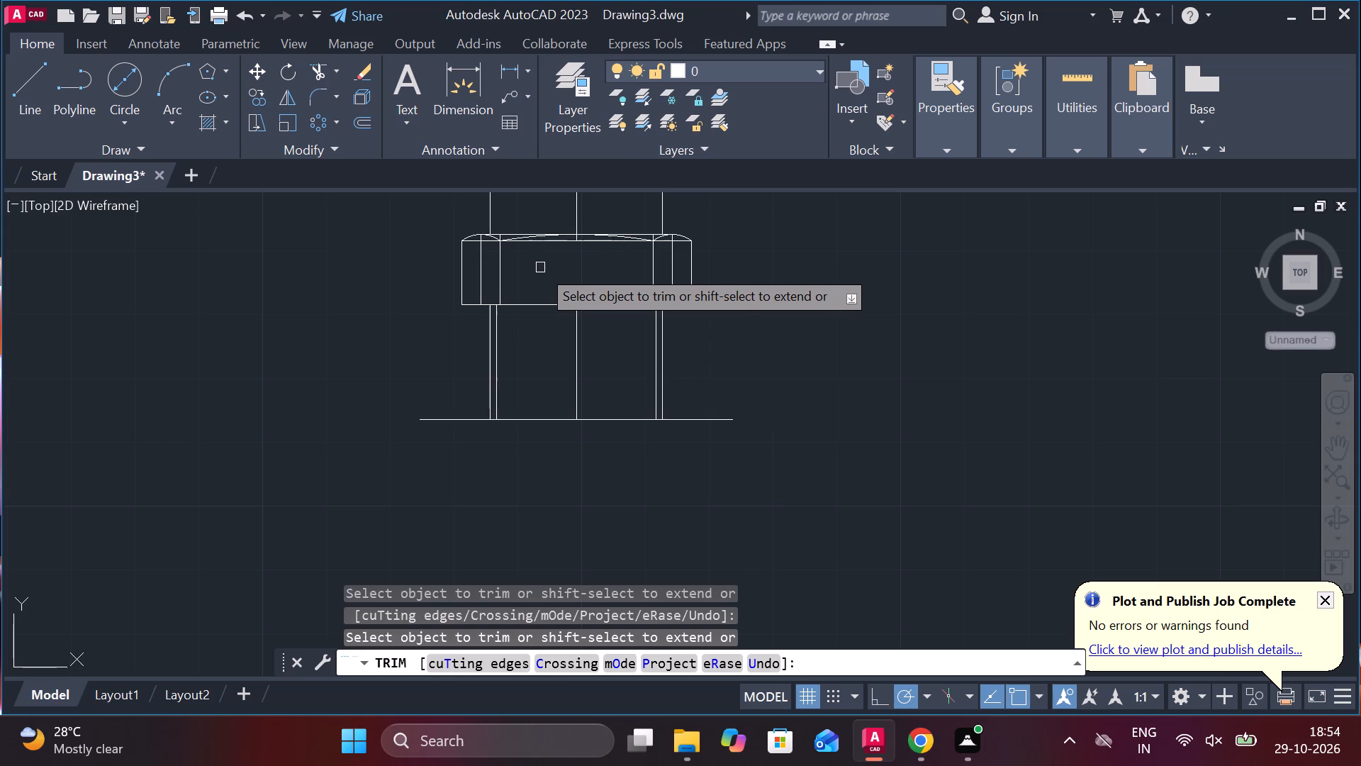
pyautogui.scroll(2, 540, 267)
pyautogui.scroll(-2, 540, 267)
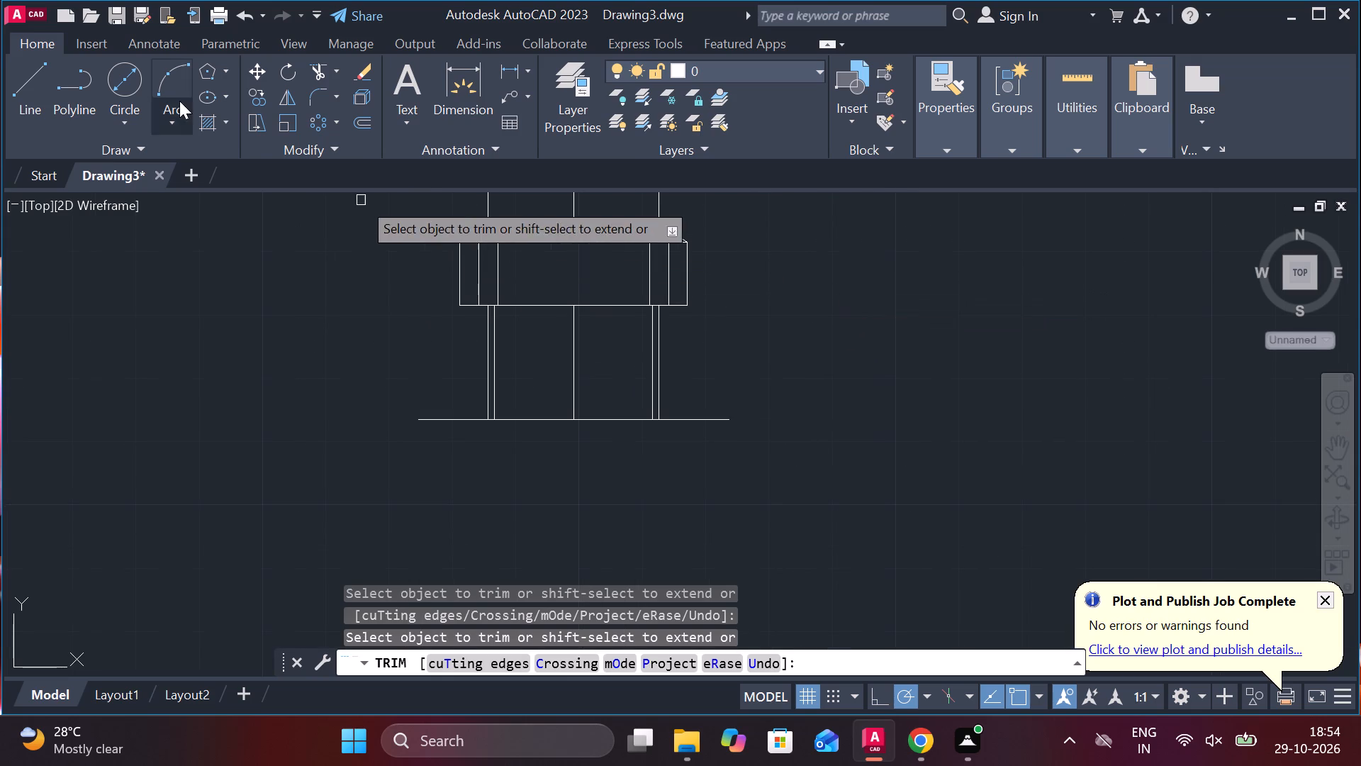
pyautogui.click(322, 83)
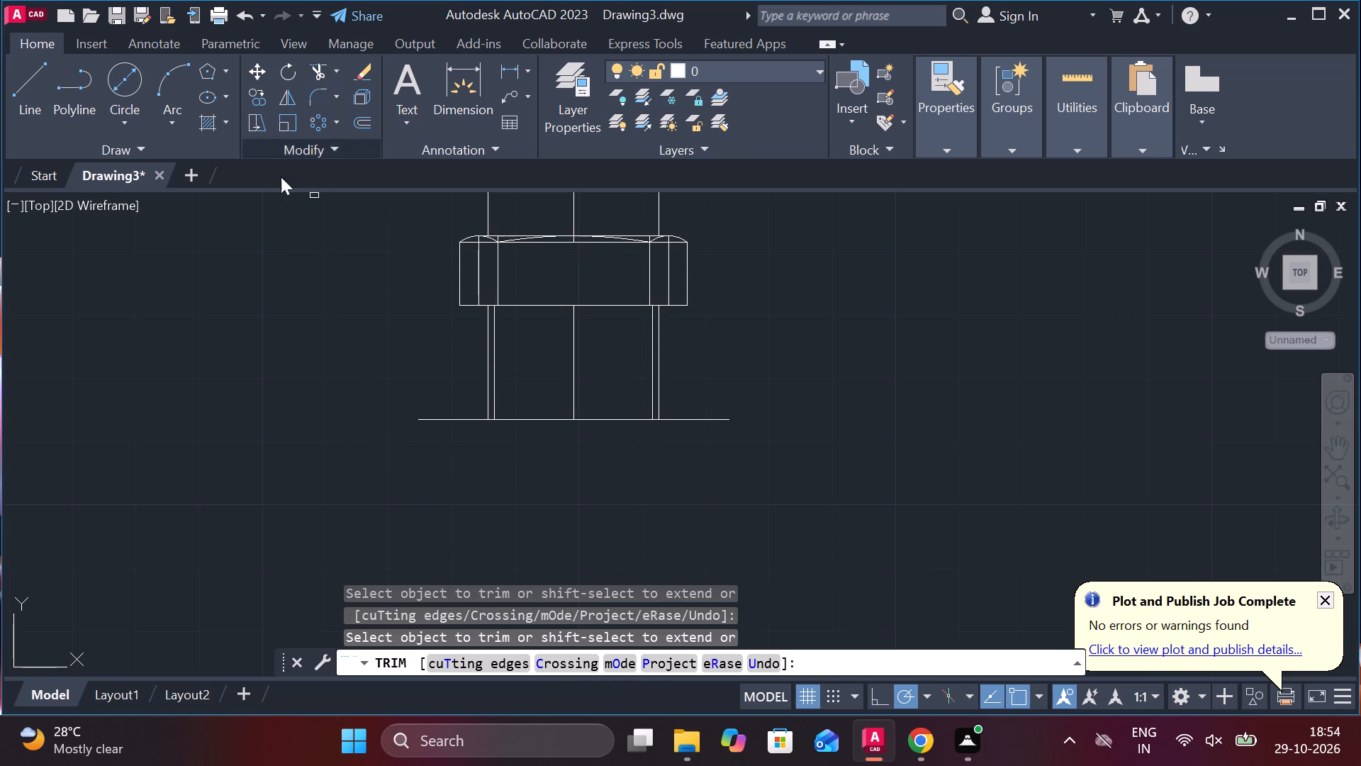
pyautogui.press('Escape')
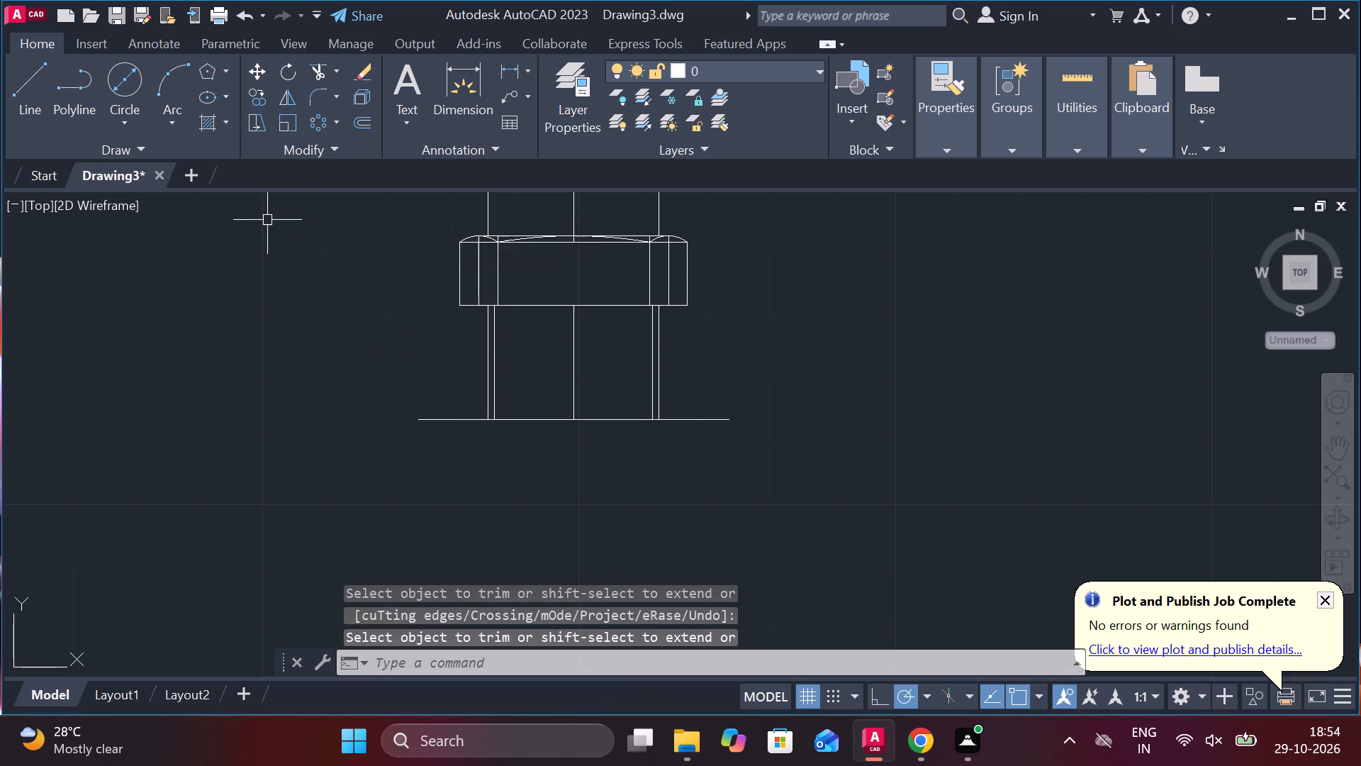
# Fillet the nut's left chamfer arc to the column's left vertical edge with a radius of 7.
pyautogui.click(317, 98)
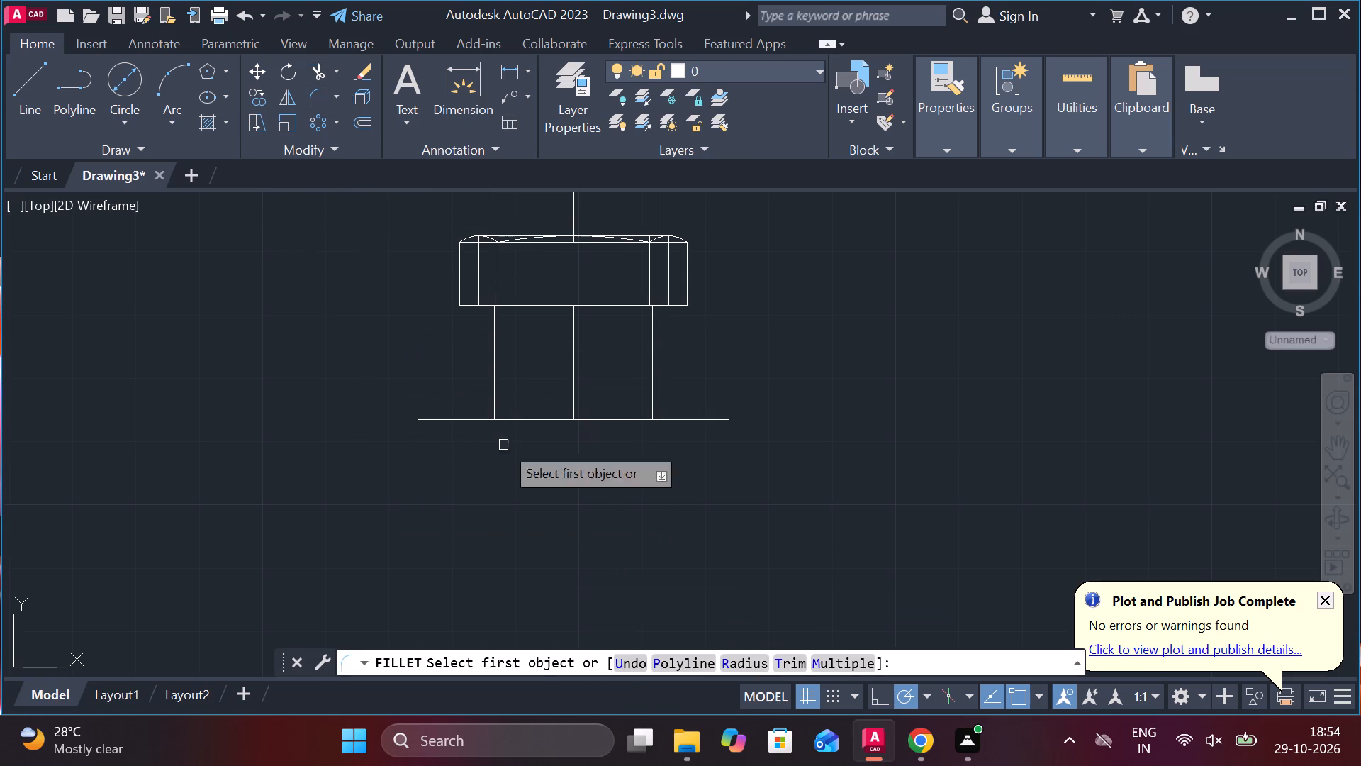
pyautogui.click(748, 664)
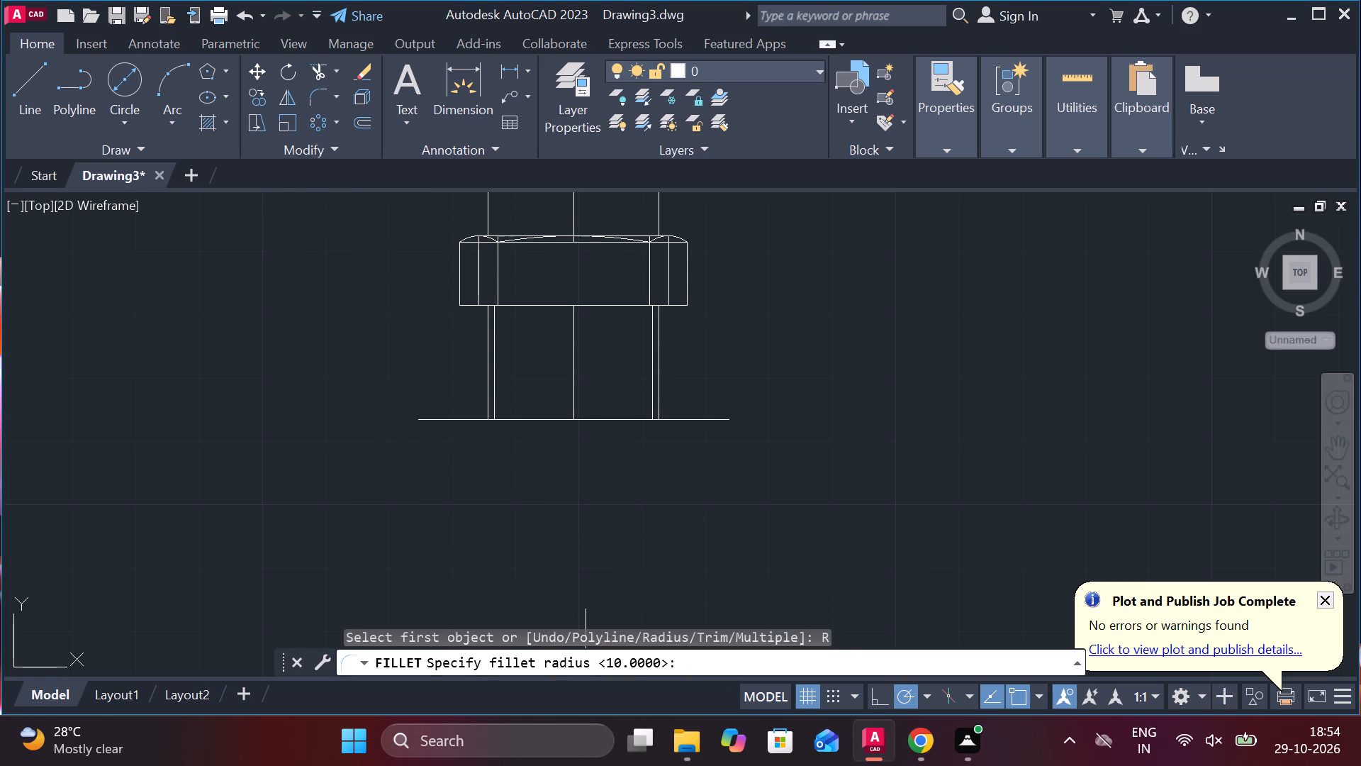
pyautogui.press('7')
pyautogui.press('Return')
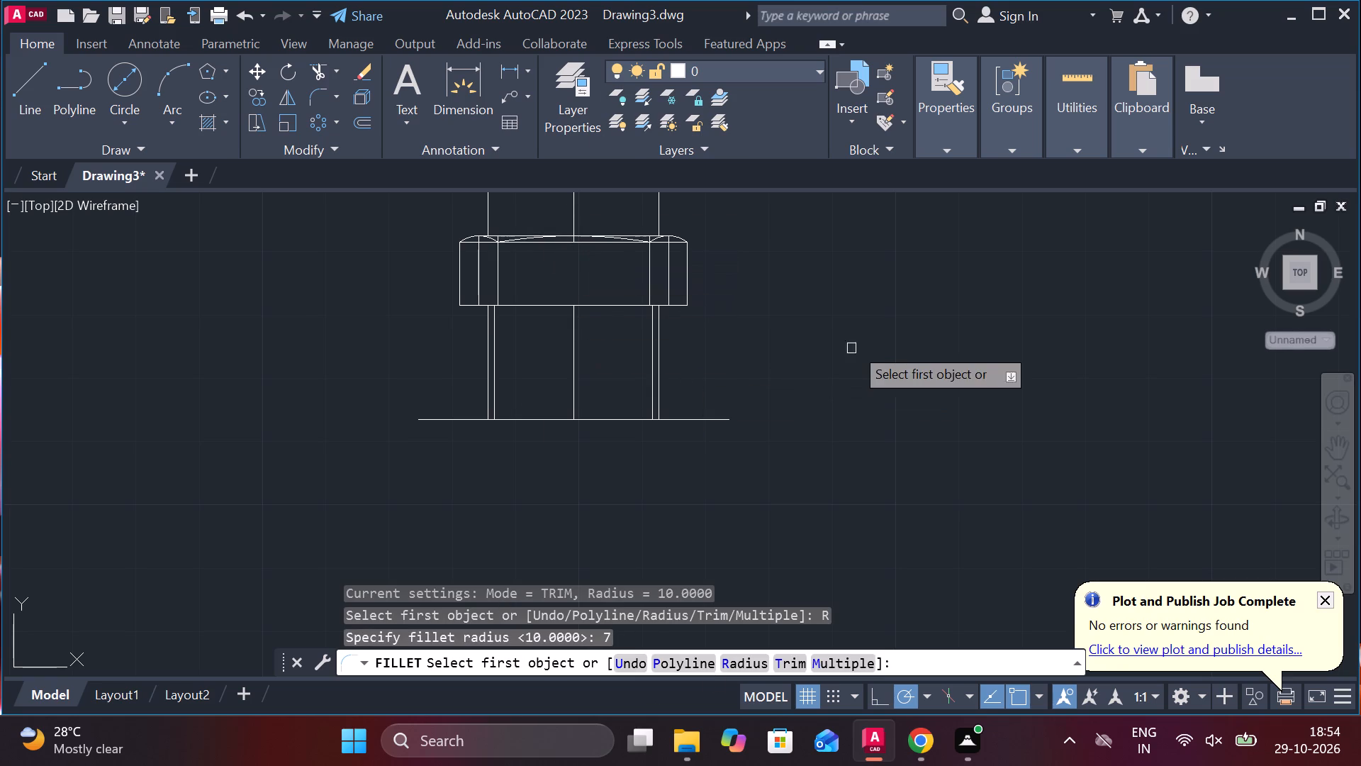
pyautogui.scroll(1, 812, 294)
pyautogui.scroll(-3, 812, 294)
pyautogui.scroll(3, 779, 247)
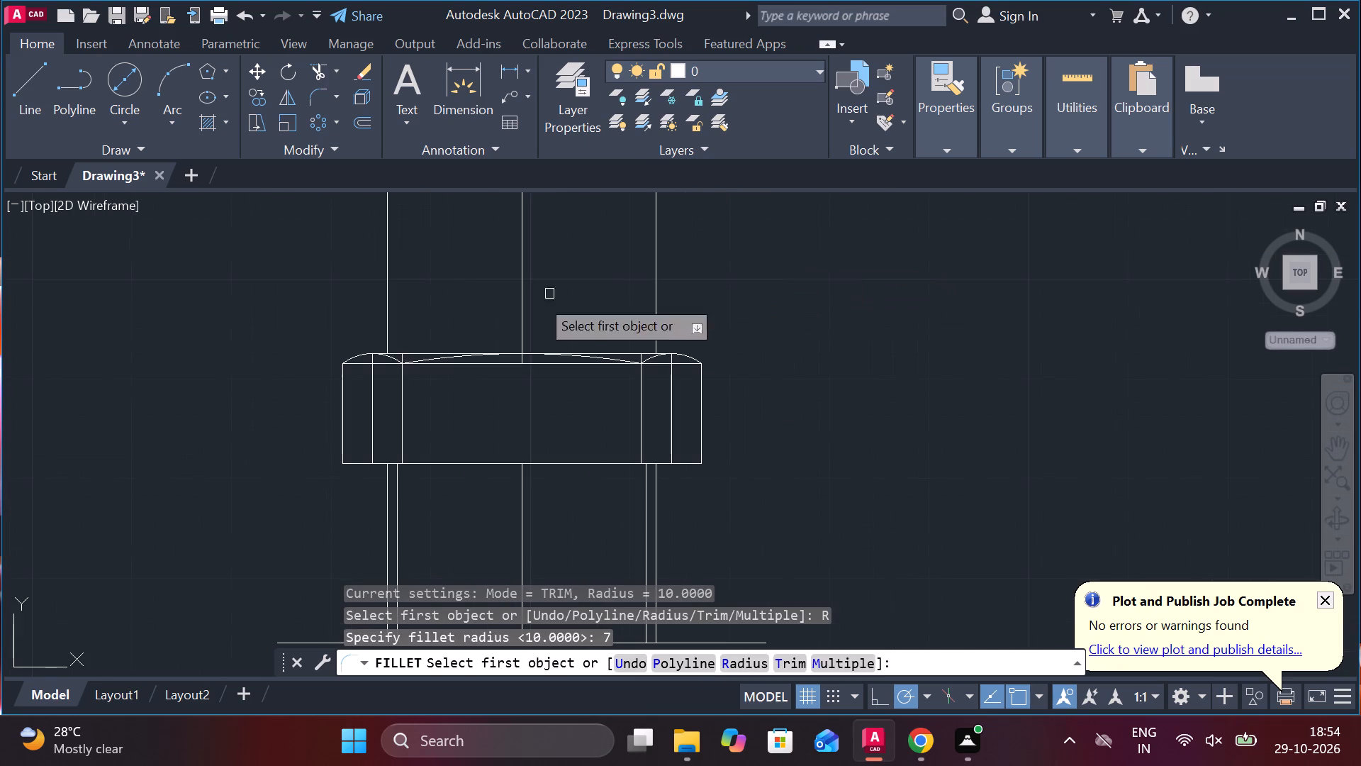
pyautogui.click(360, 350)
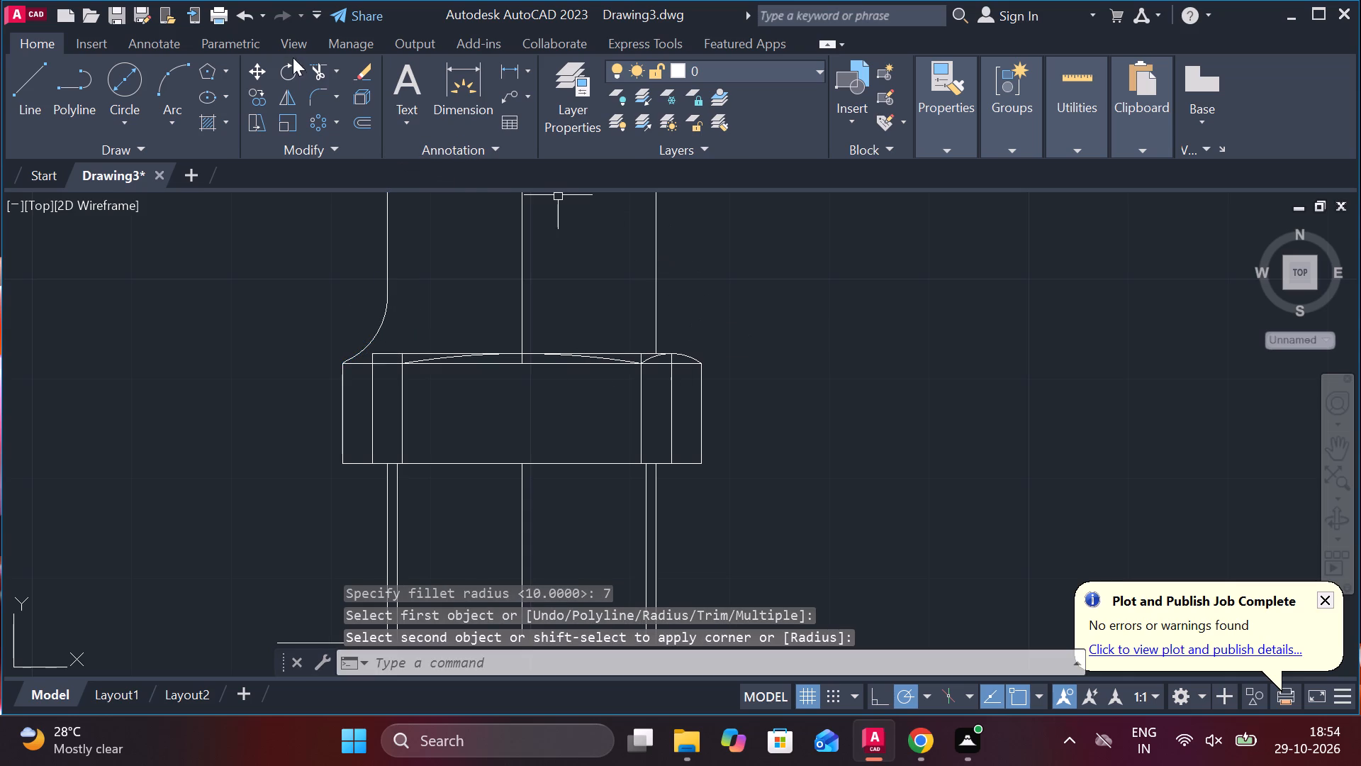
# Fillet the nut's right chamfer arc to the column's right vertical edge with the same radius.
pyautogui.click(310, 91)
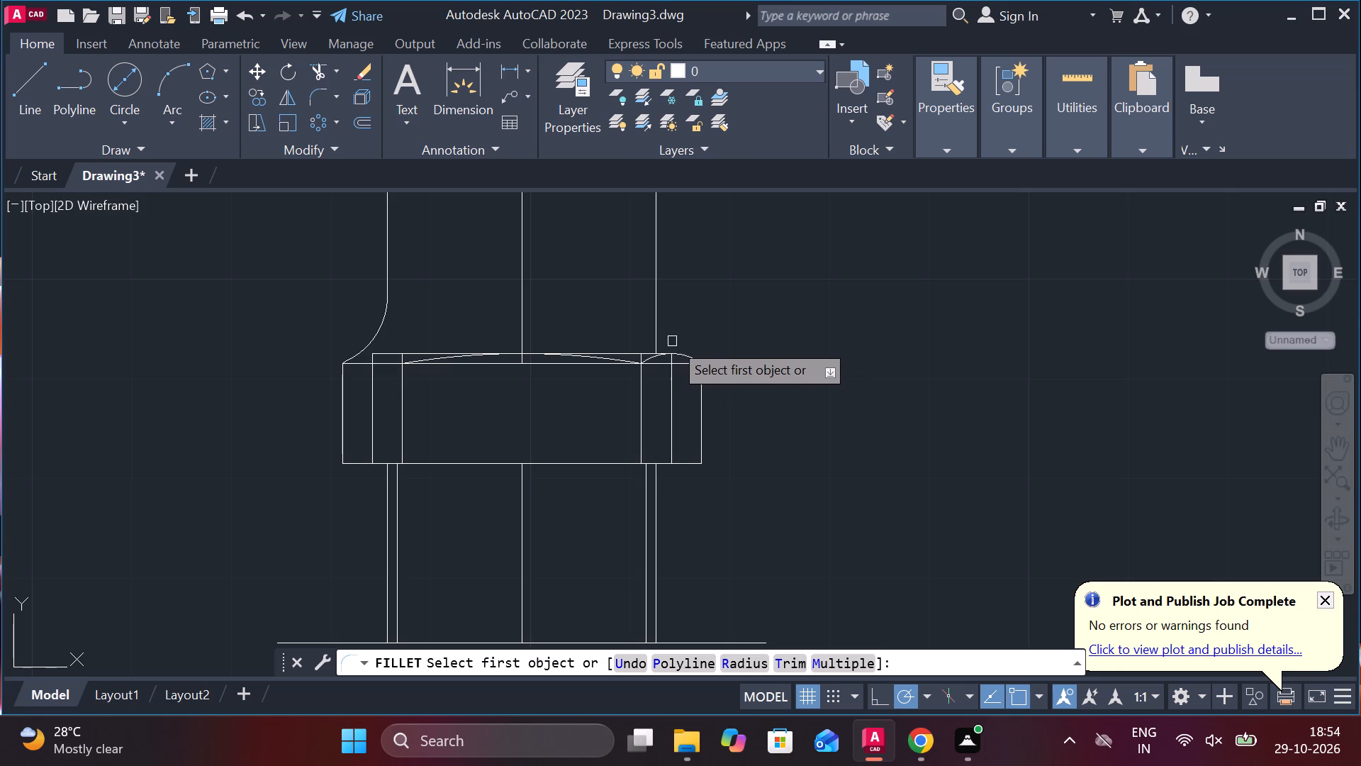
pyautogui.scroll(1, 684, 338)
pyautogui.click(674, 364)
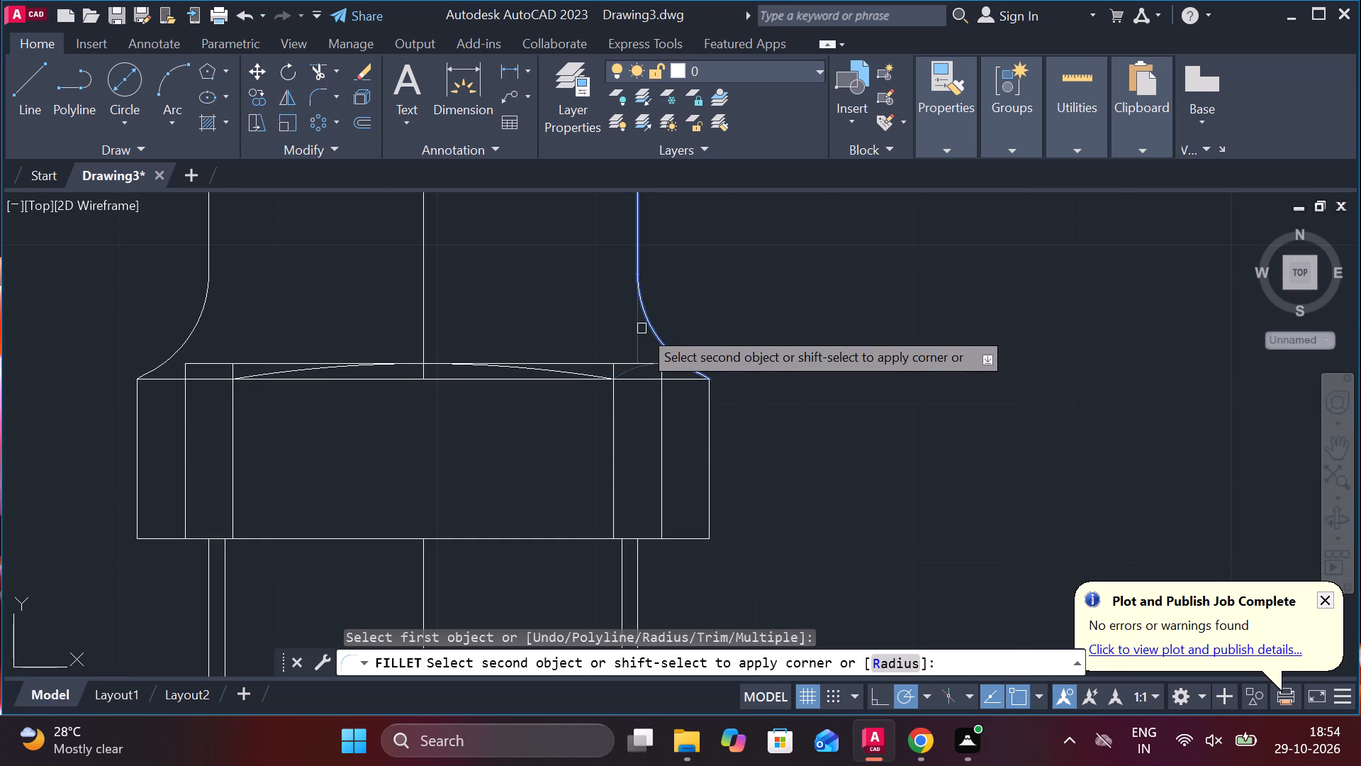
pyautogui.click(642, 328)
pyautogui.scroll(-1, 756, 282)
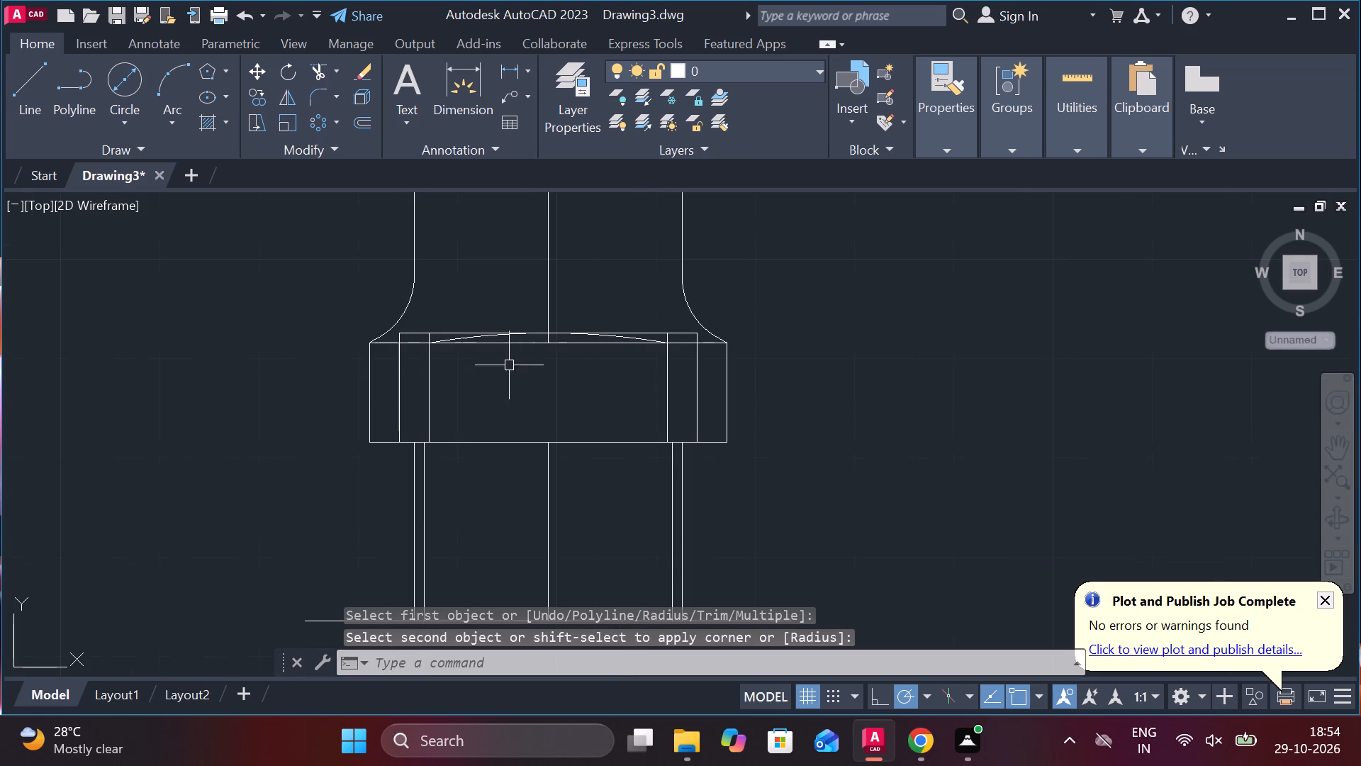
pyautogui.press('Escape')
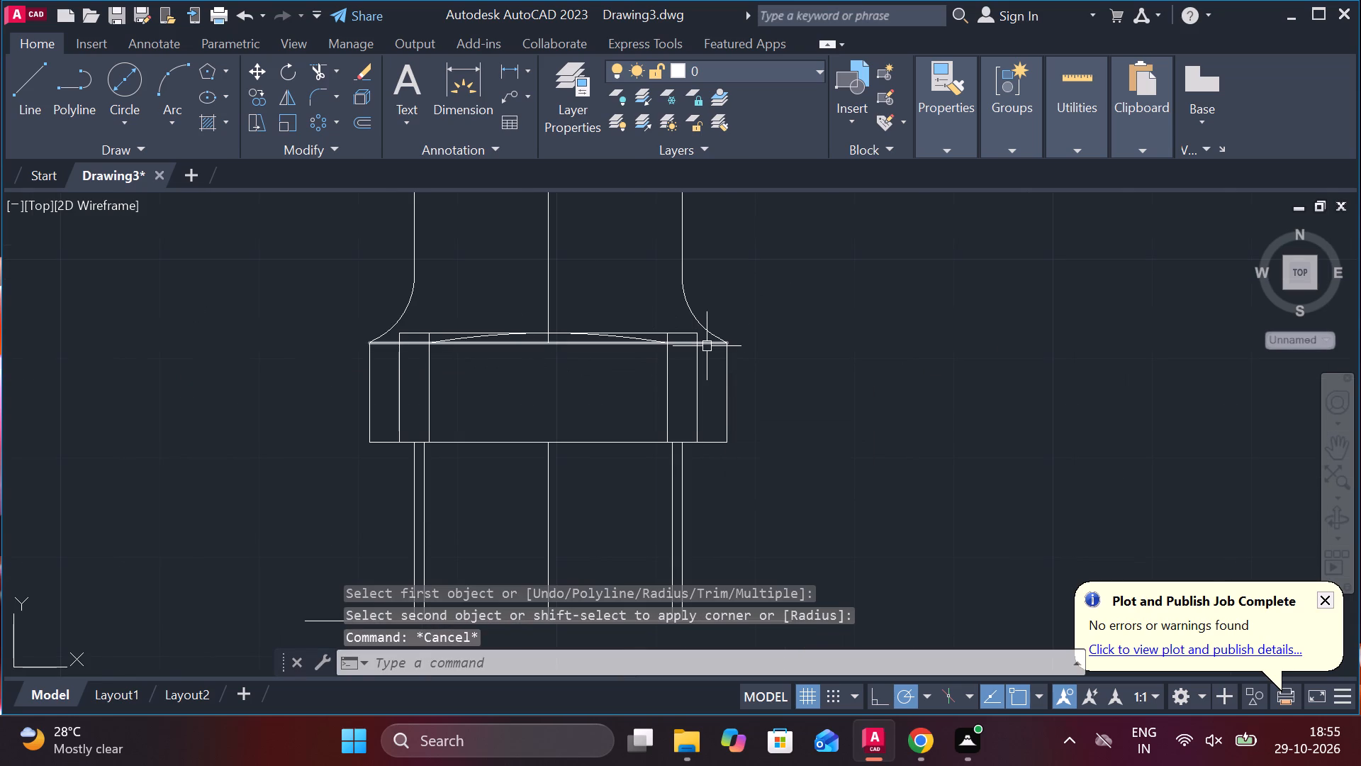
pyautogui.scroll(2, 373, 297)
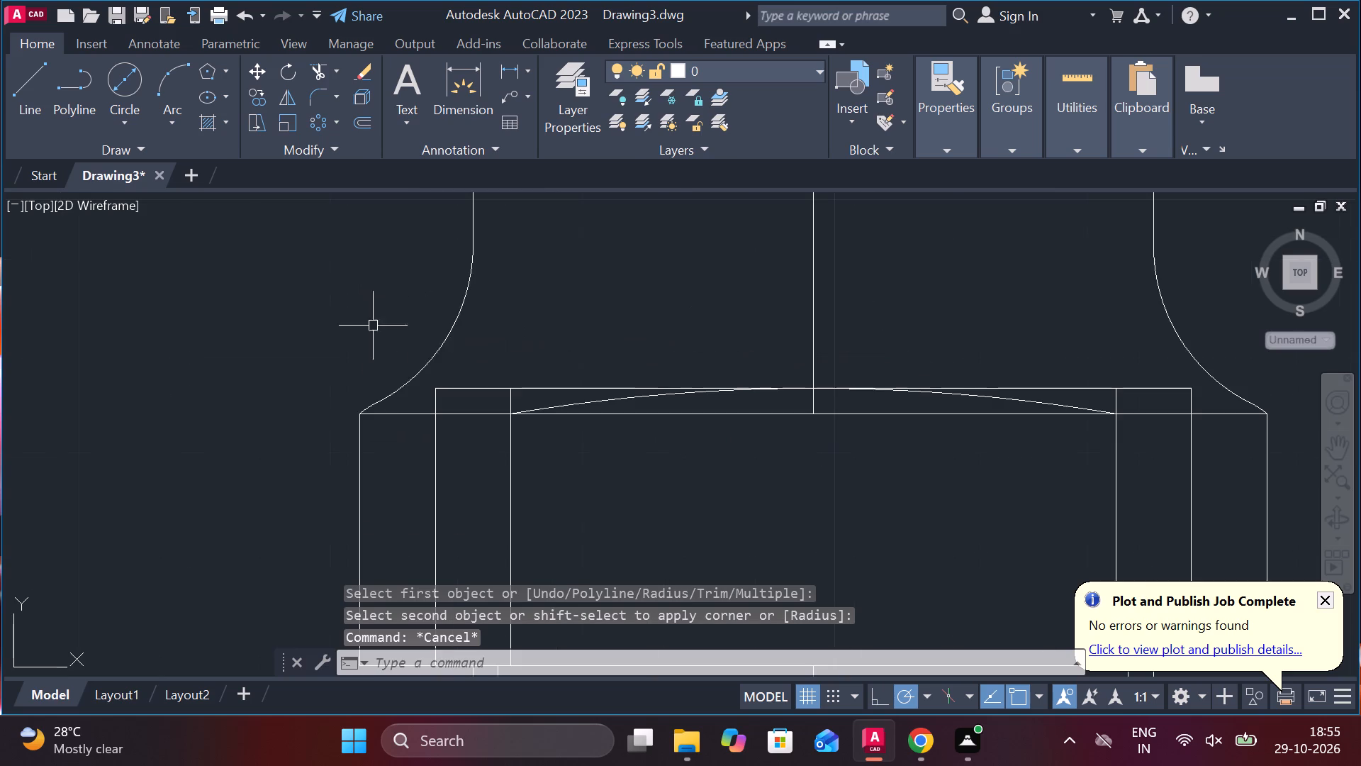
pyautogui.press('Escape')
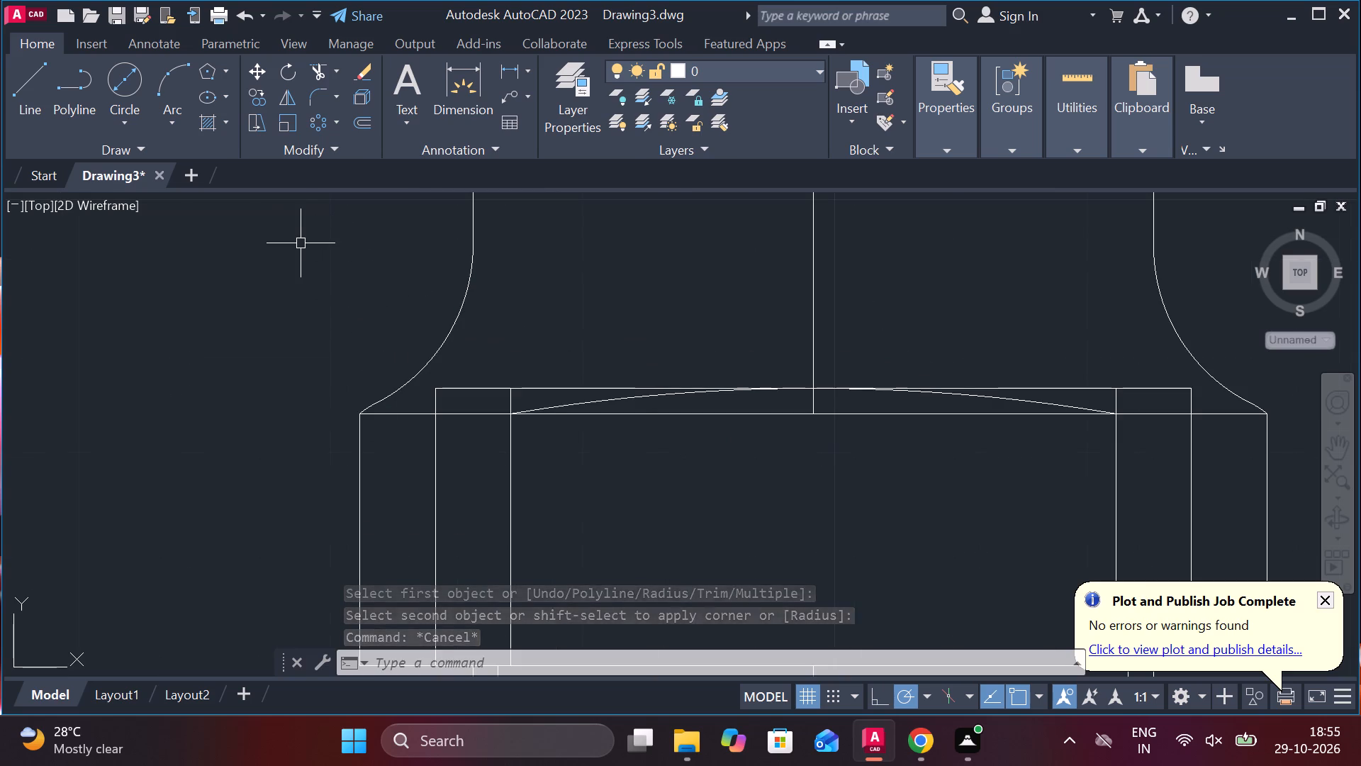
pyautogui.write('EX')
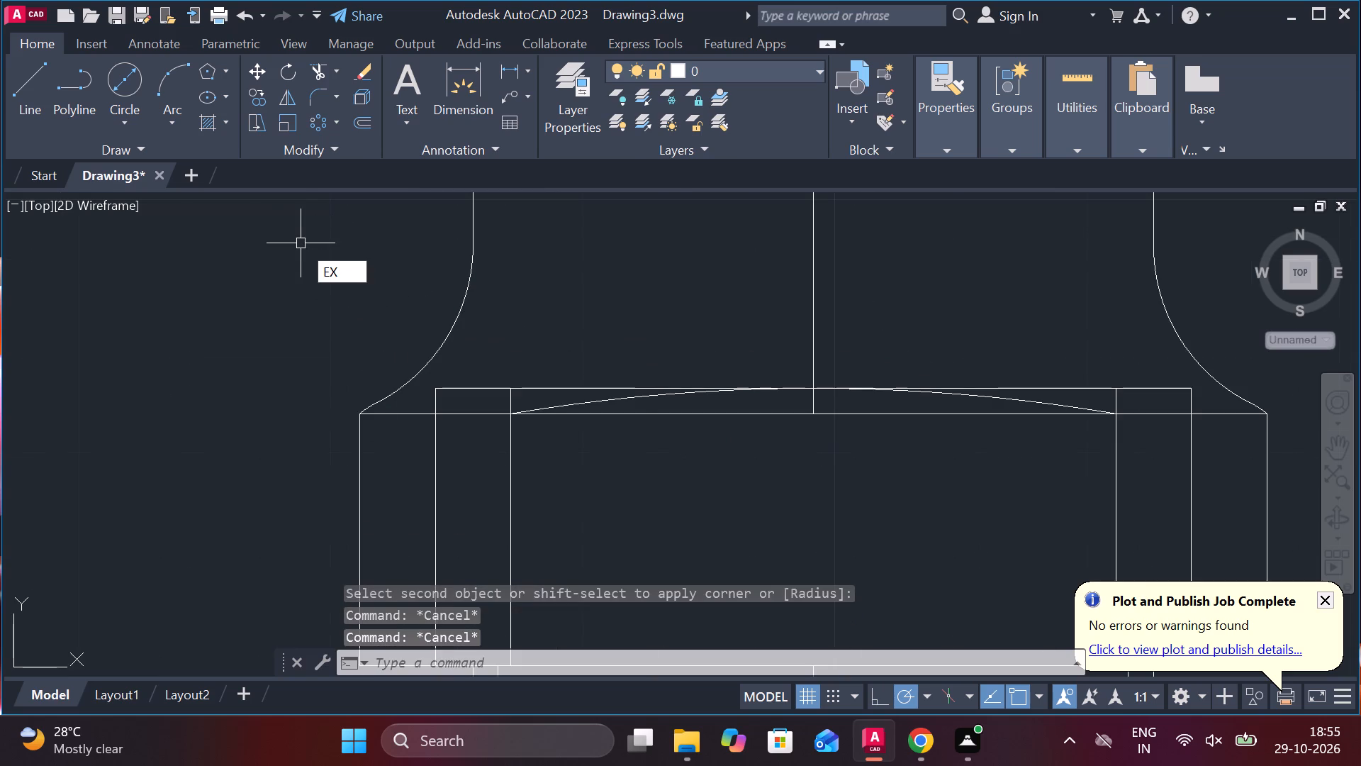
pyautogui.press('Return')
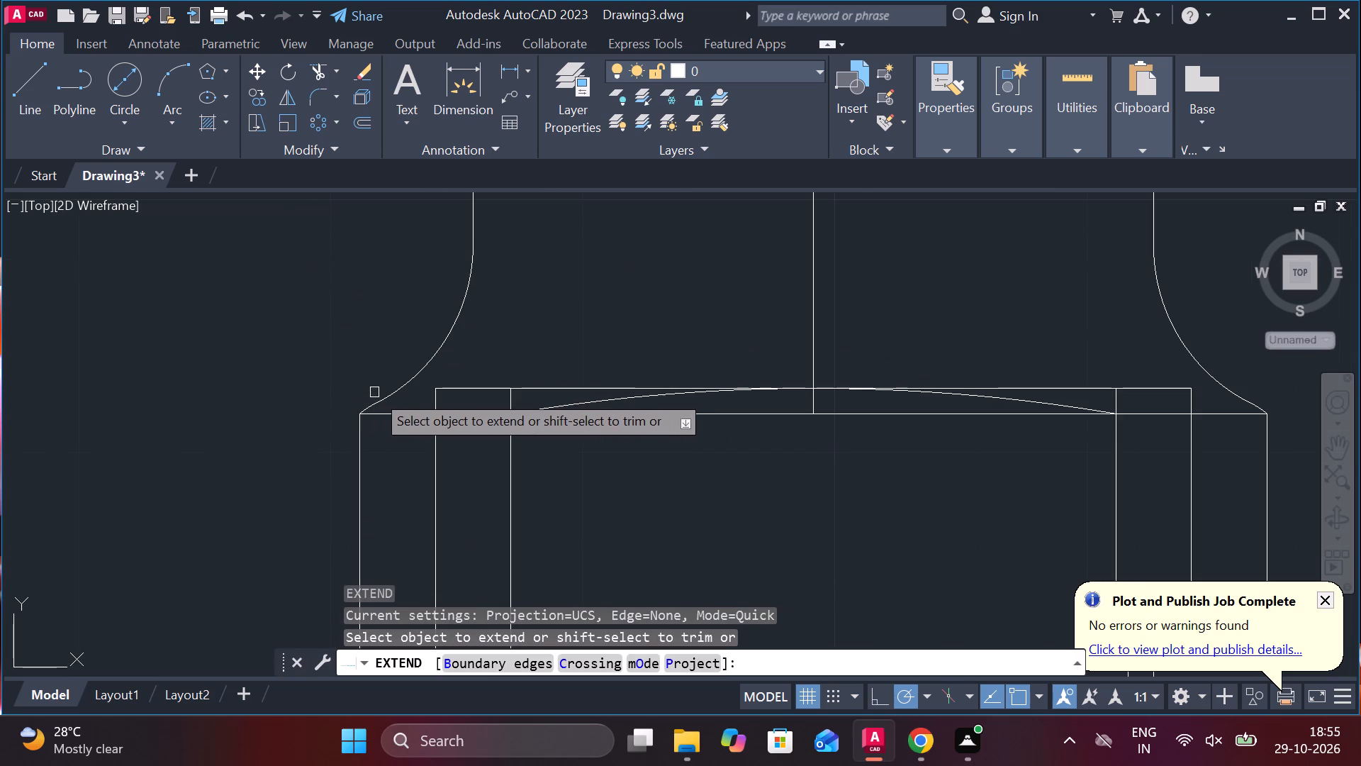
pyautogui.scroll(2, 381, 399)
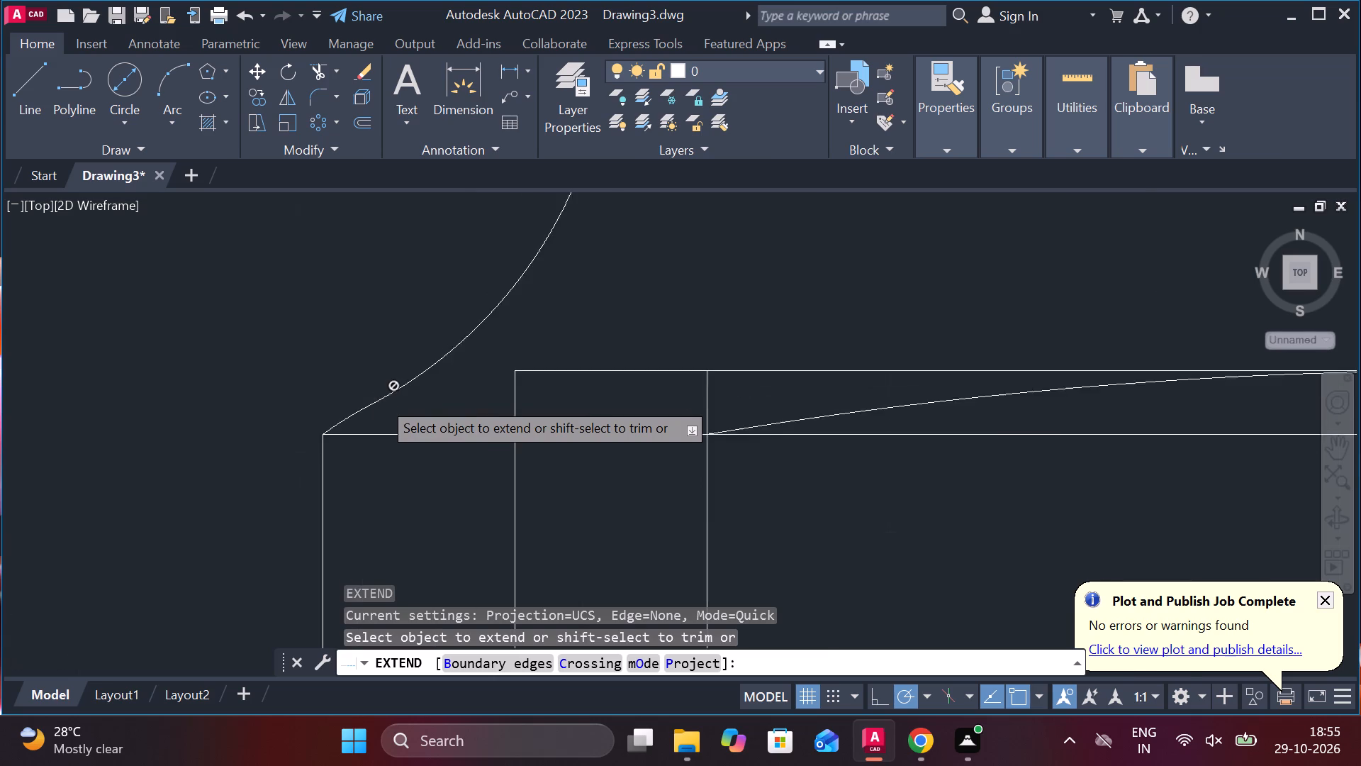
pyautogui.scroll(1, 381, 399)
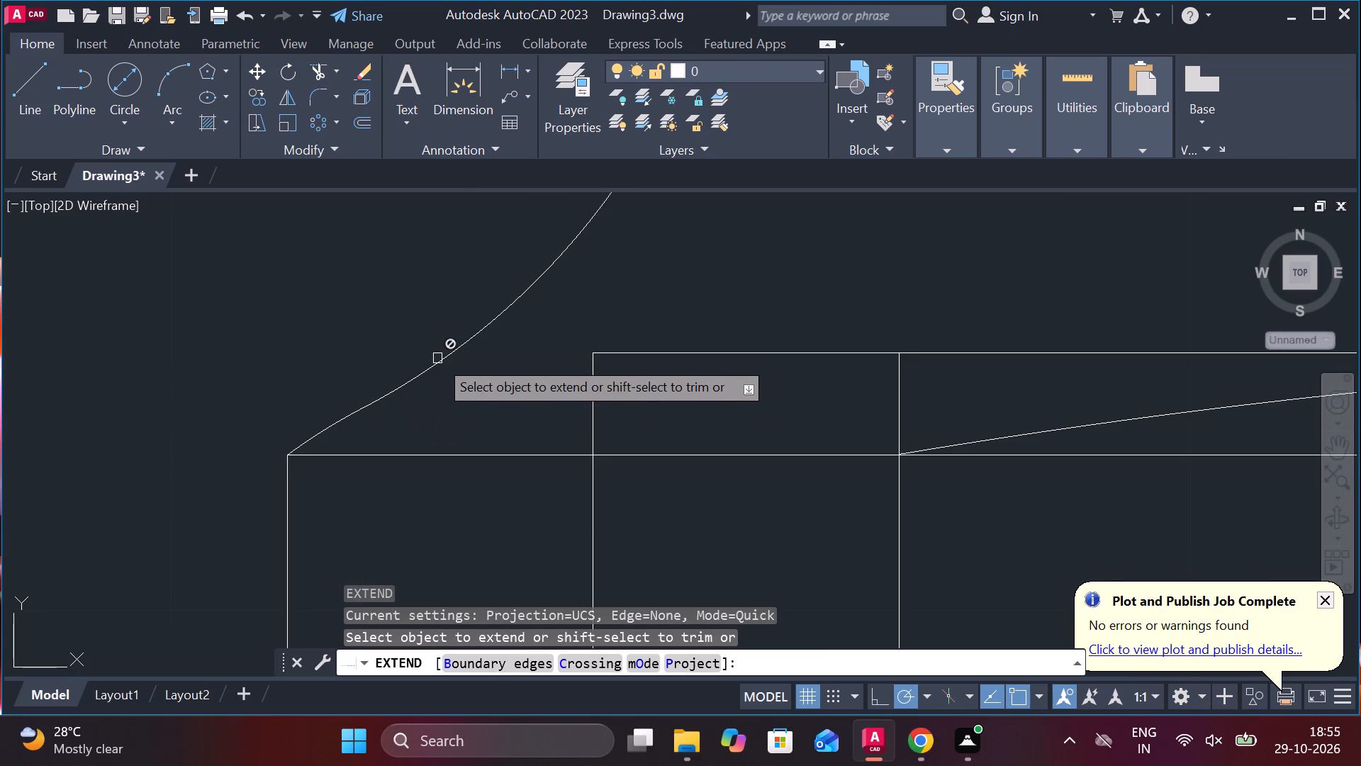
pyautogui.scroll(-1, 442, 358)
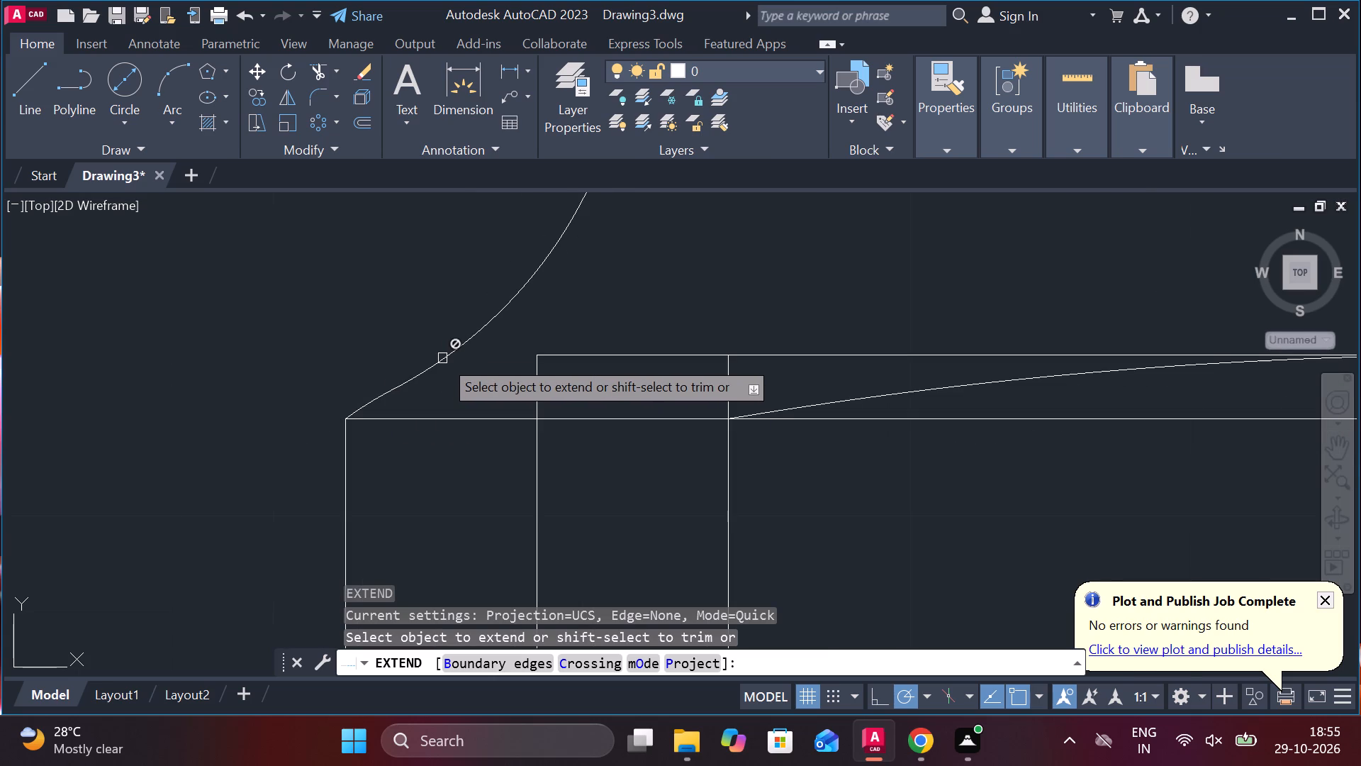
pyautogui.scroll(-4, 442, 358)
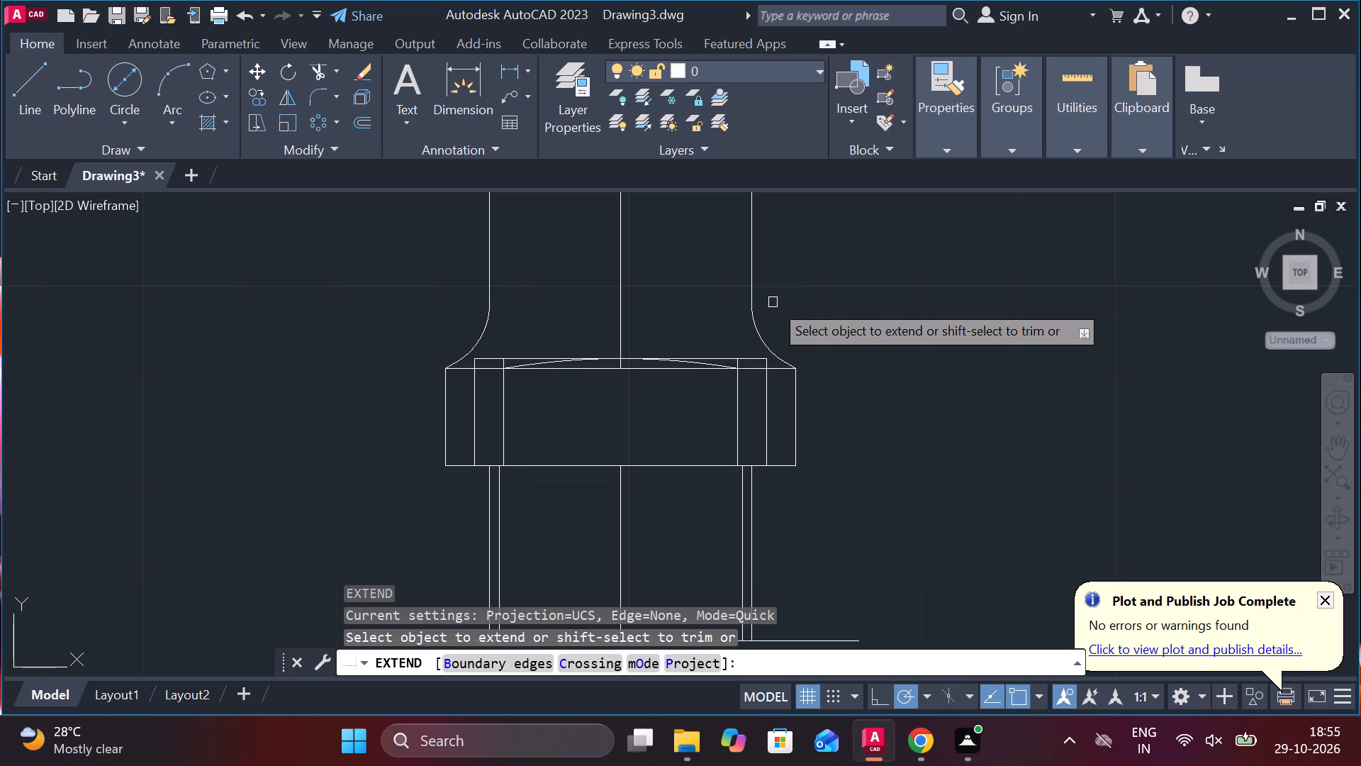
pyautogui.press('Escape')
# Undo both nut-to-column fillets and the trimming of the nut's upper corners.
pyautogui.hotkey('ctrl', 'z')
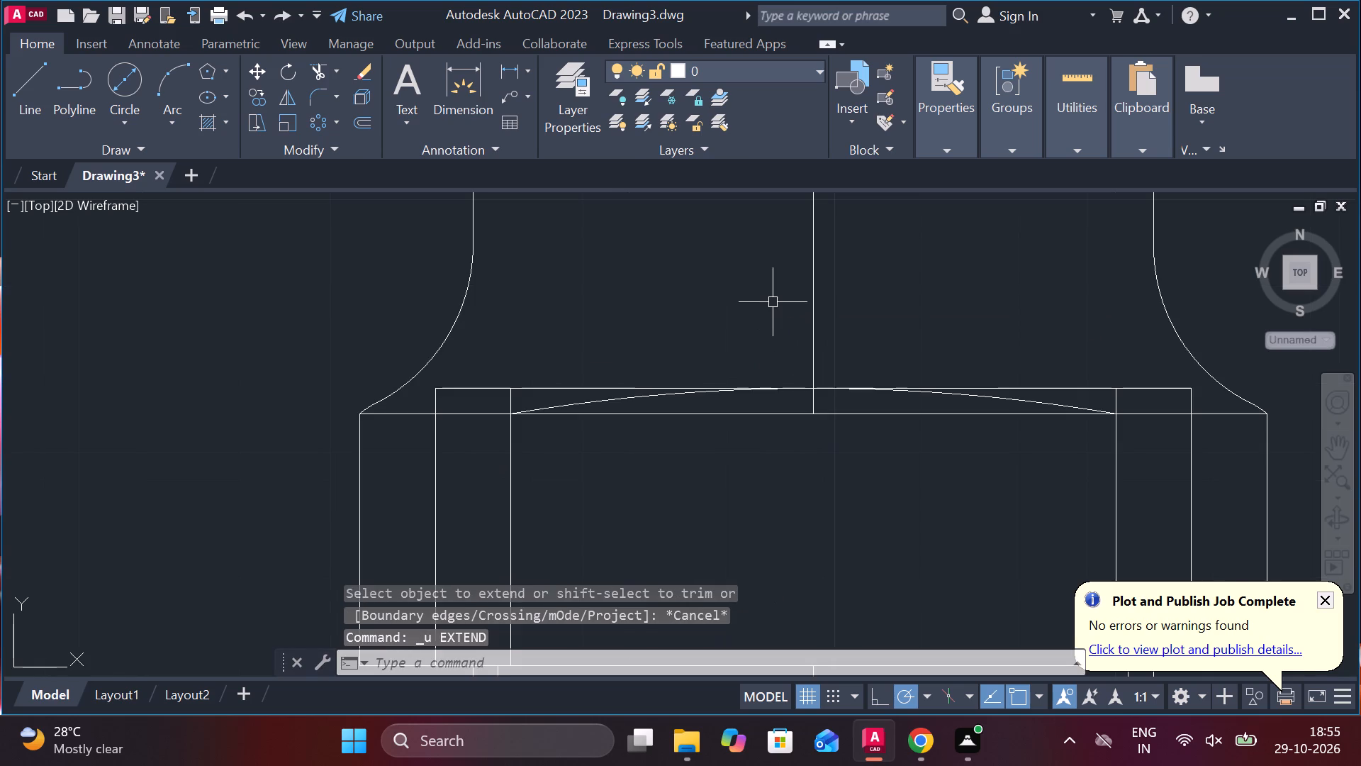
pyautogui.hotkey('ctrl', 'z')
pyautogui.hotkey('ctrl', 'z')
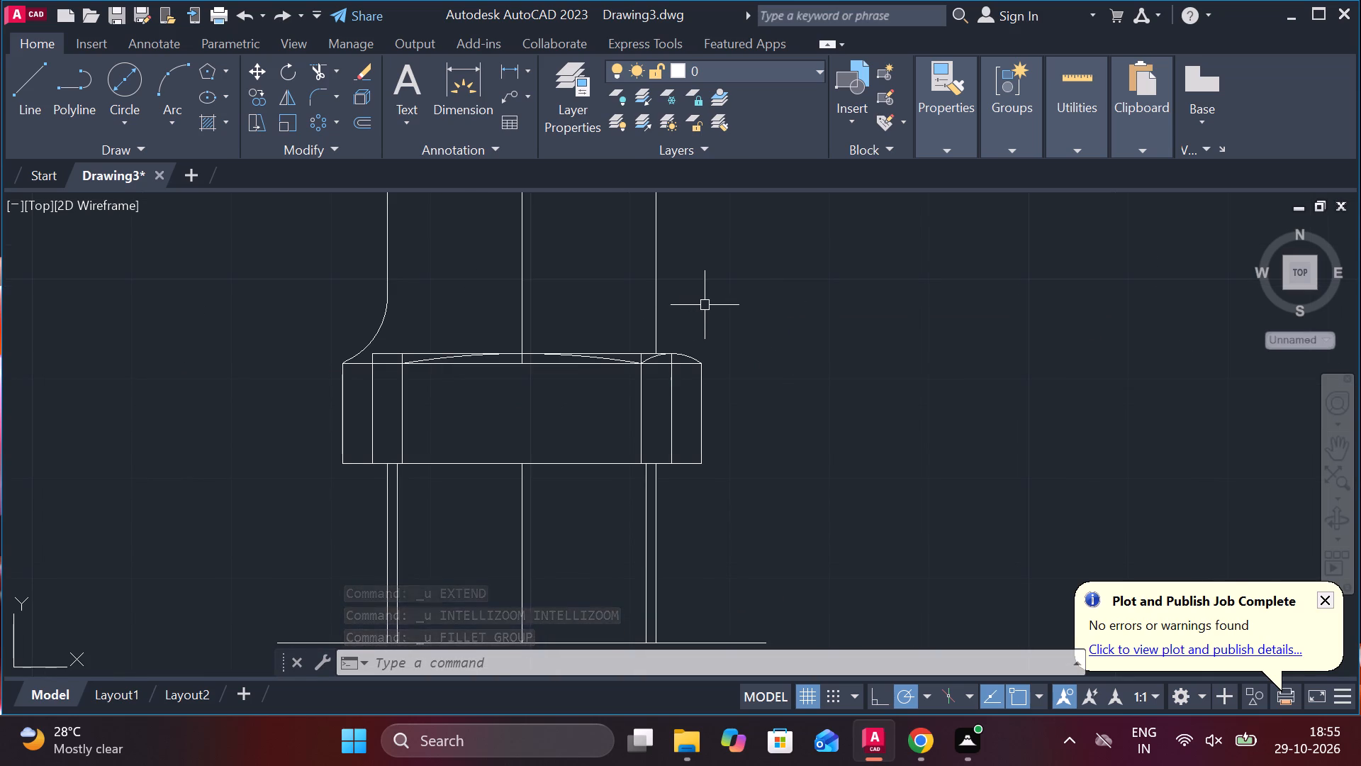
pyautogui.hotkey('ctrl', 'z')
pyautogui.hotkey('ctrl', 'z')
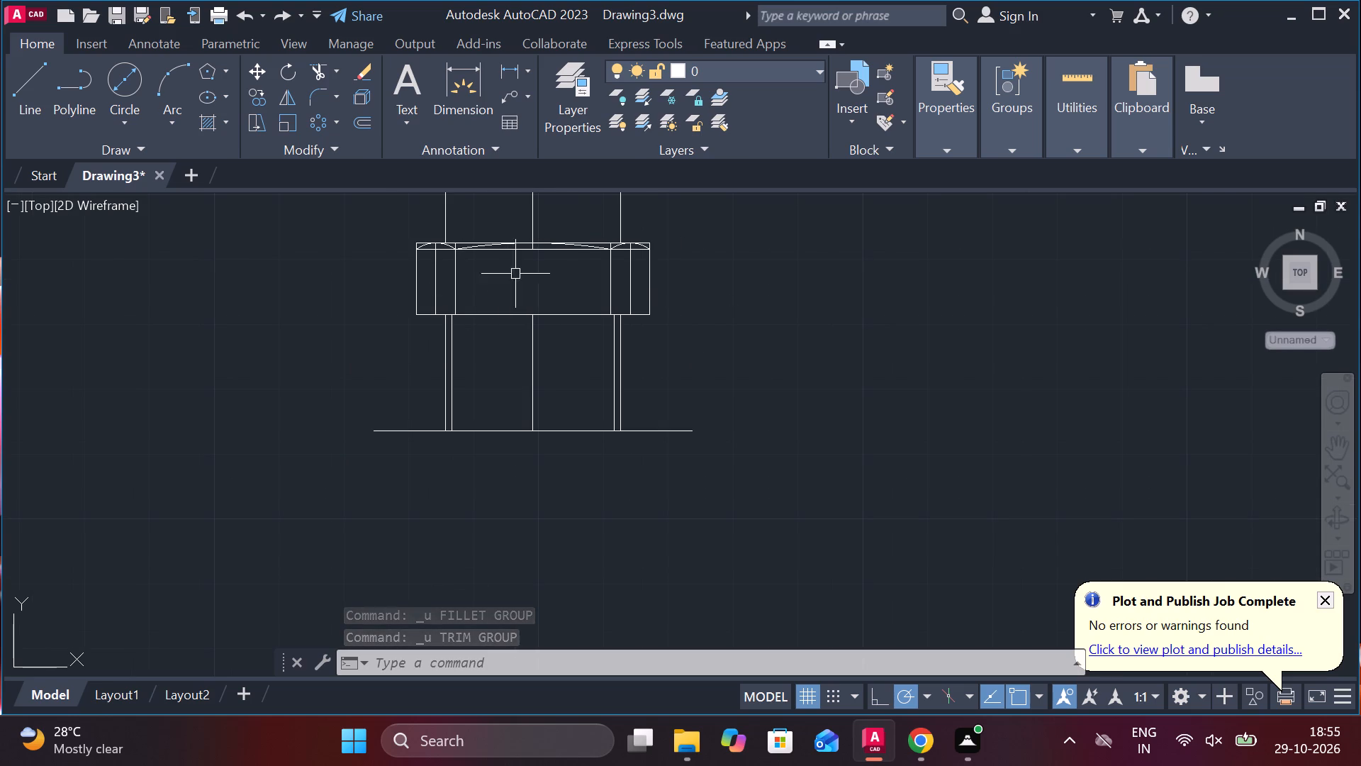
# Examine the nut's top edge and chamfer arcs where the column's vertical edges meet it.
pyautogui.scroll(-1, 567, 240)
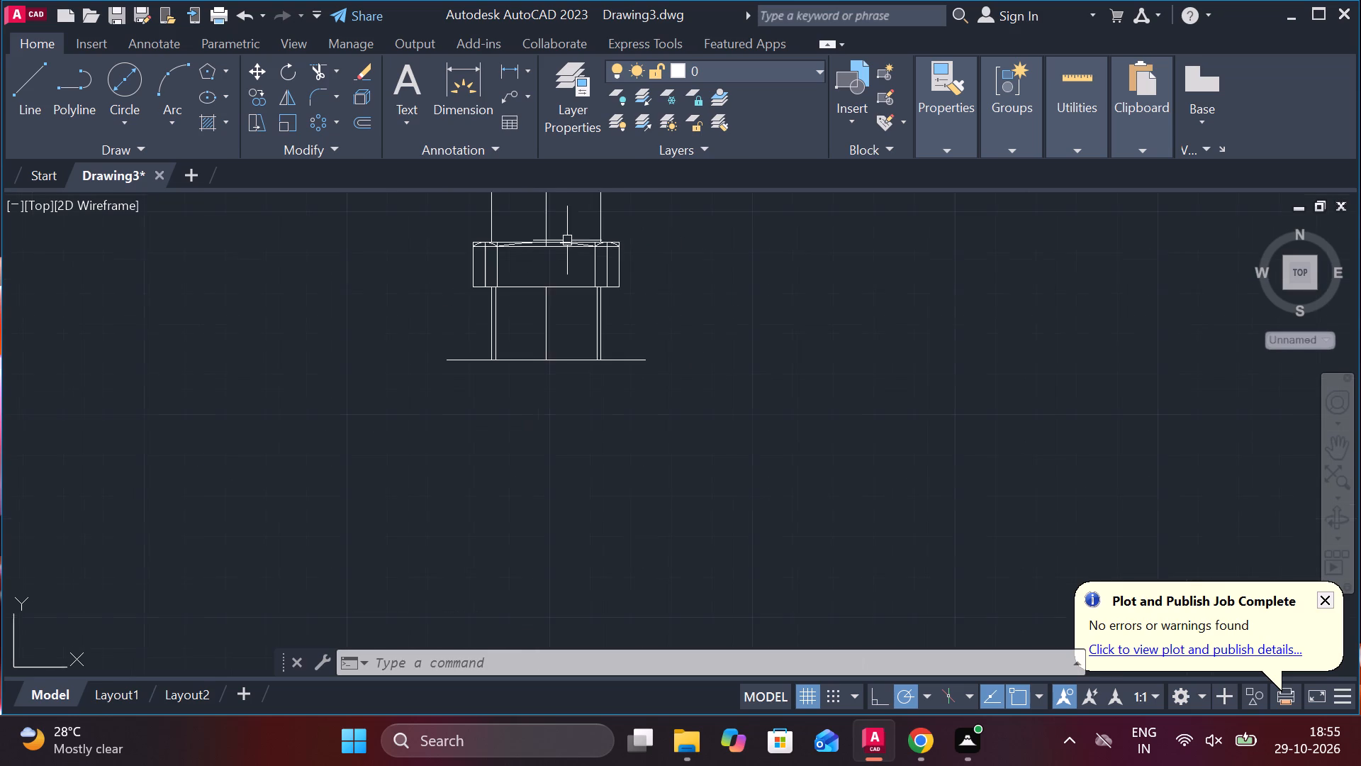
pyautogui.scroll(-1, 567, 240)
pyautogui.scroll(4, 612, 233)
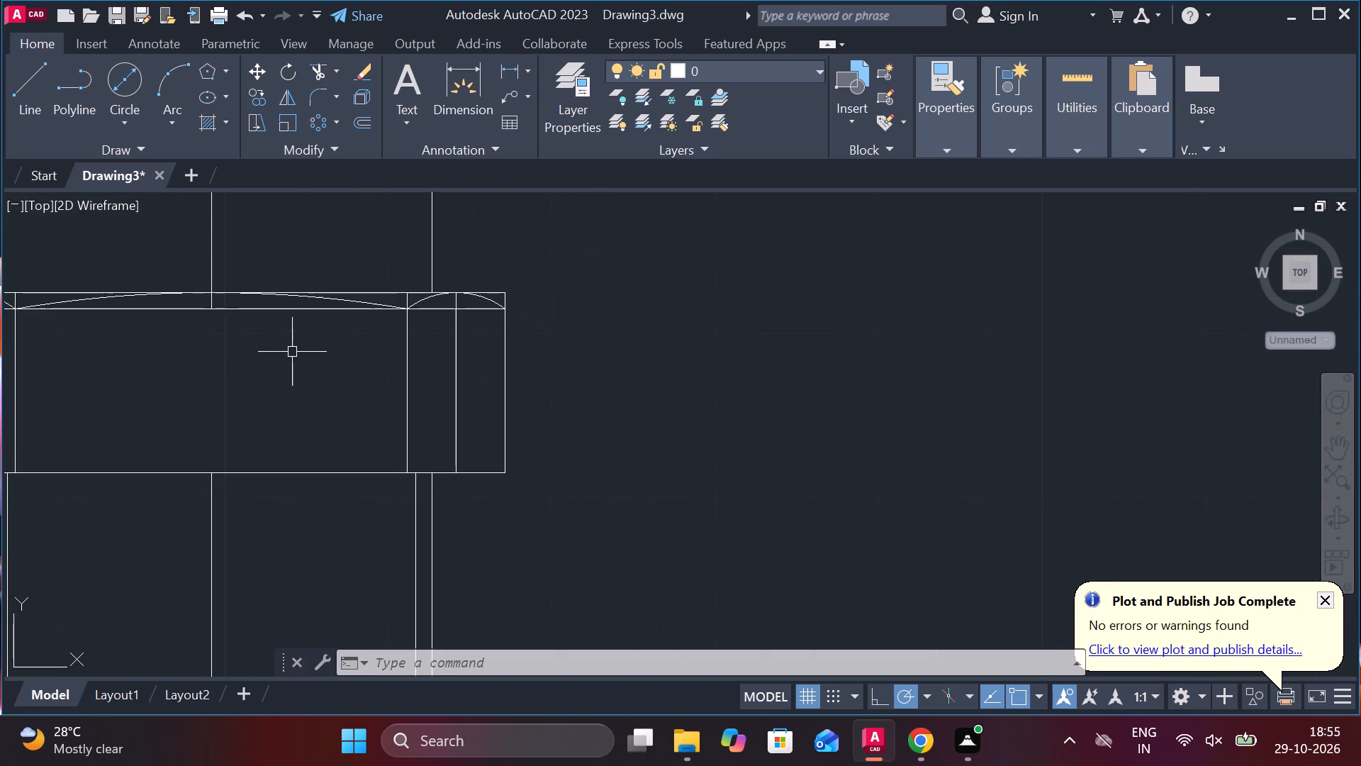
pyautogui.scroll(-3, 297, 360)
pyautogui.scroll(2, 192, 394)
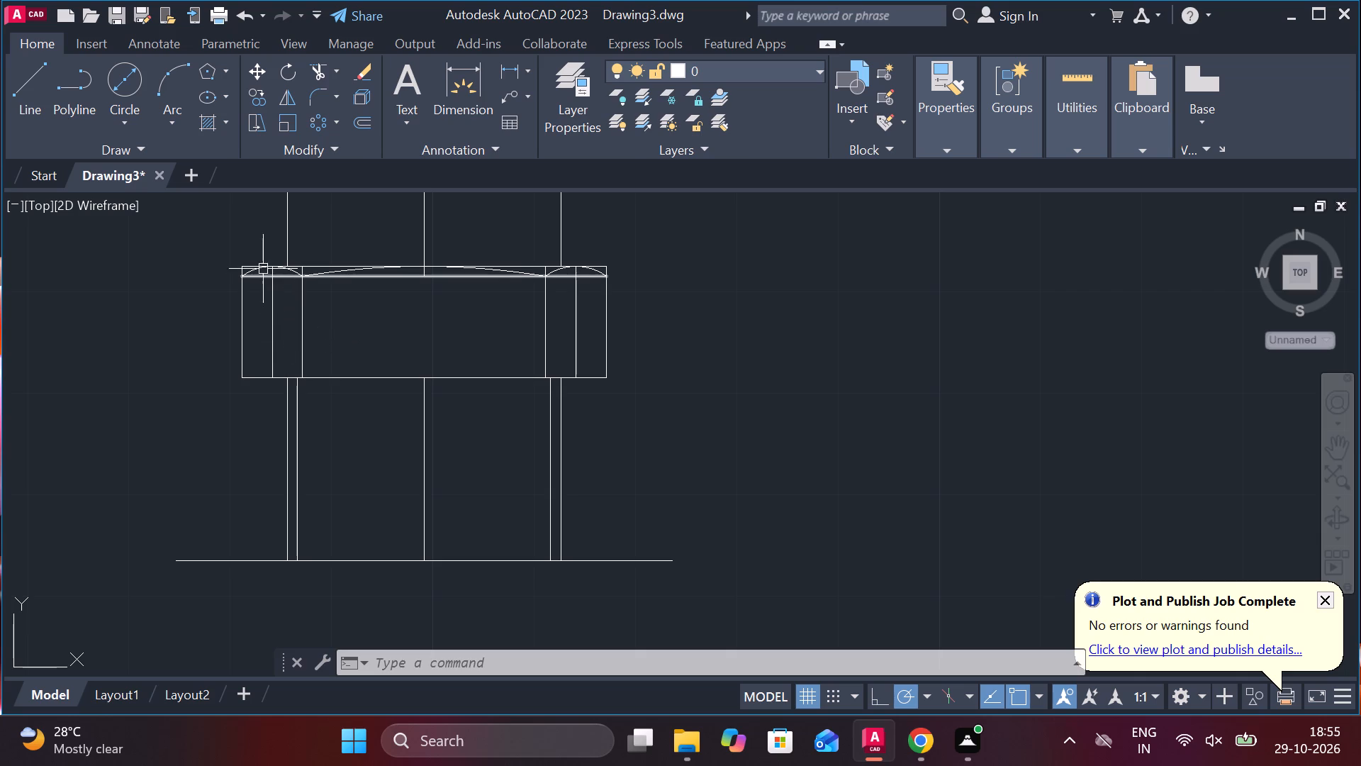
pyautogui.scroll(4, 268, 264)
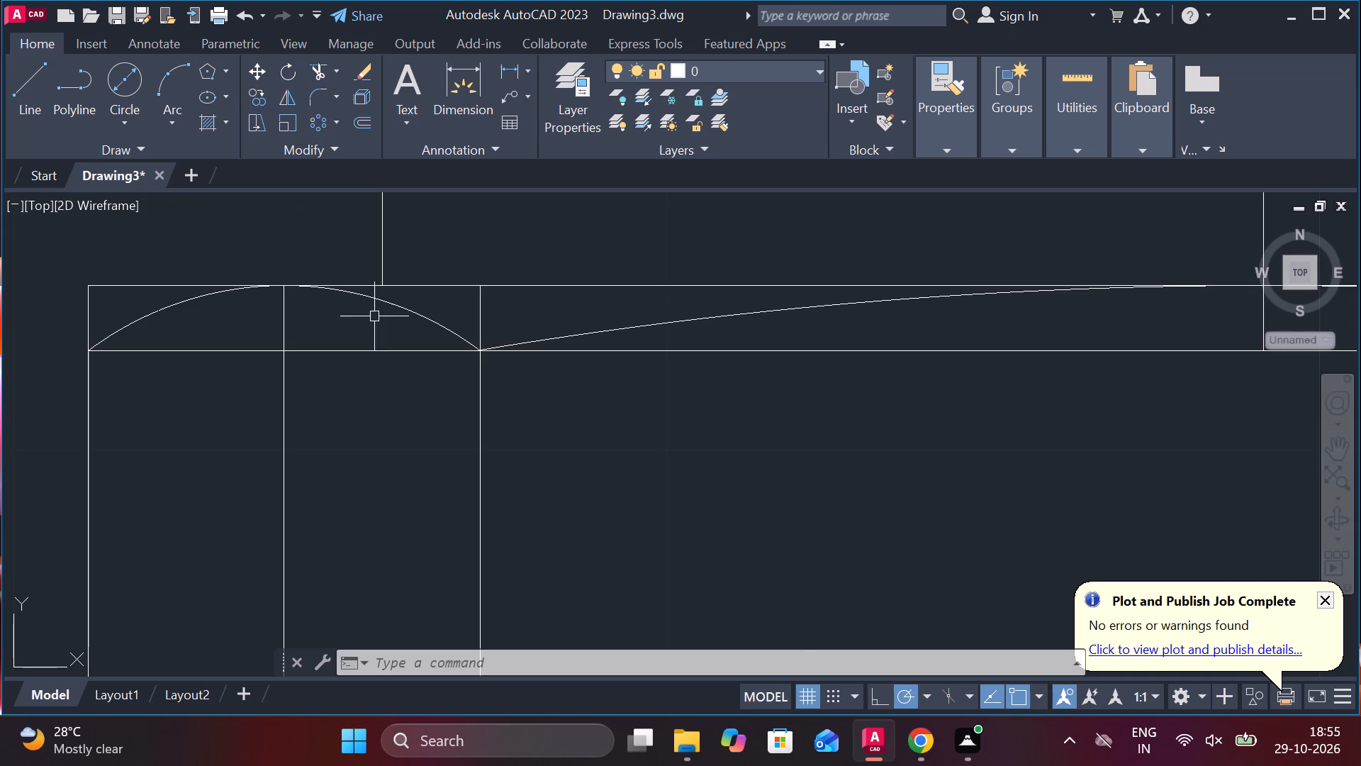
pyautogui.scroll(-3, 393, 317)
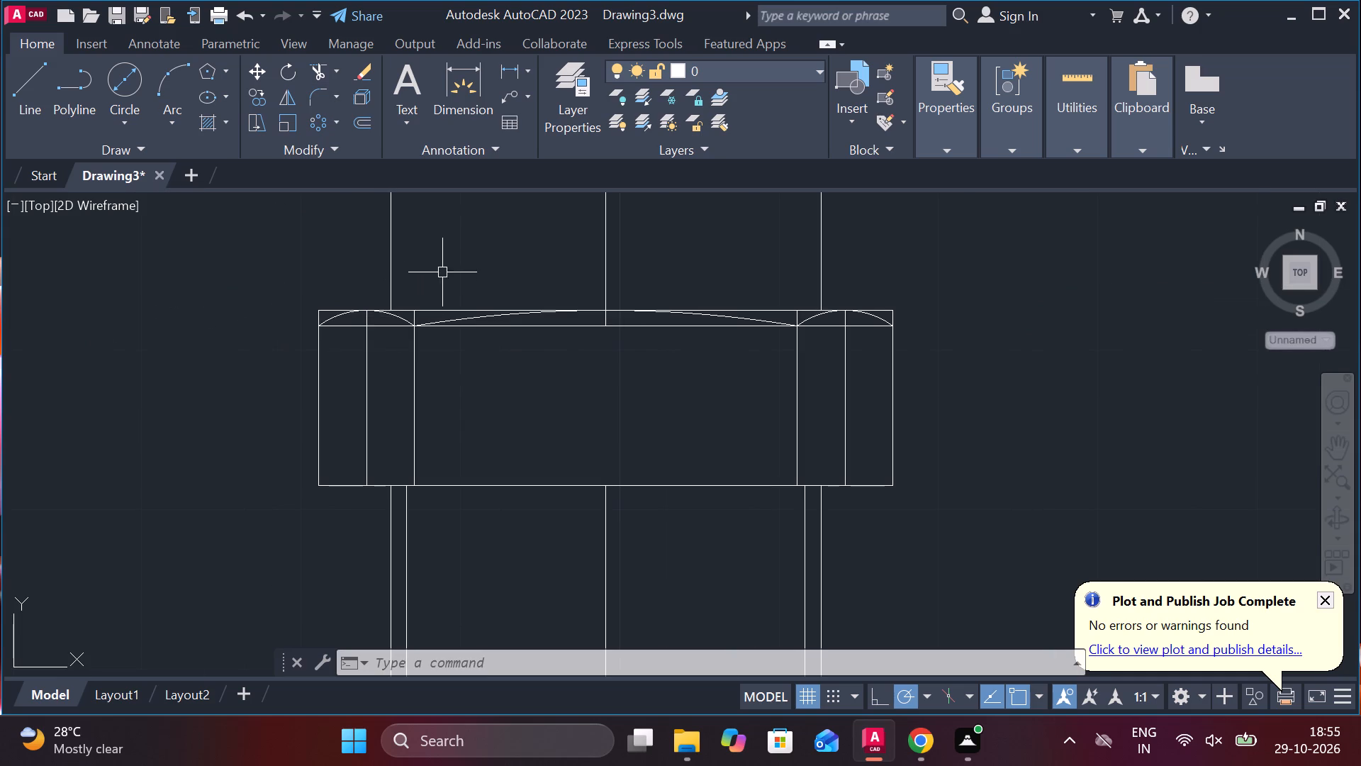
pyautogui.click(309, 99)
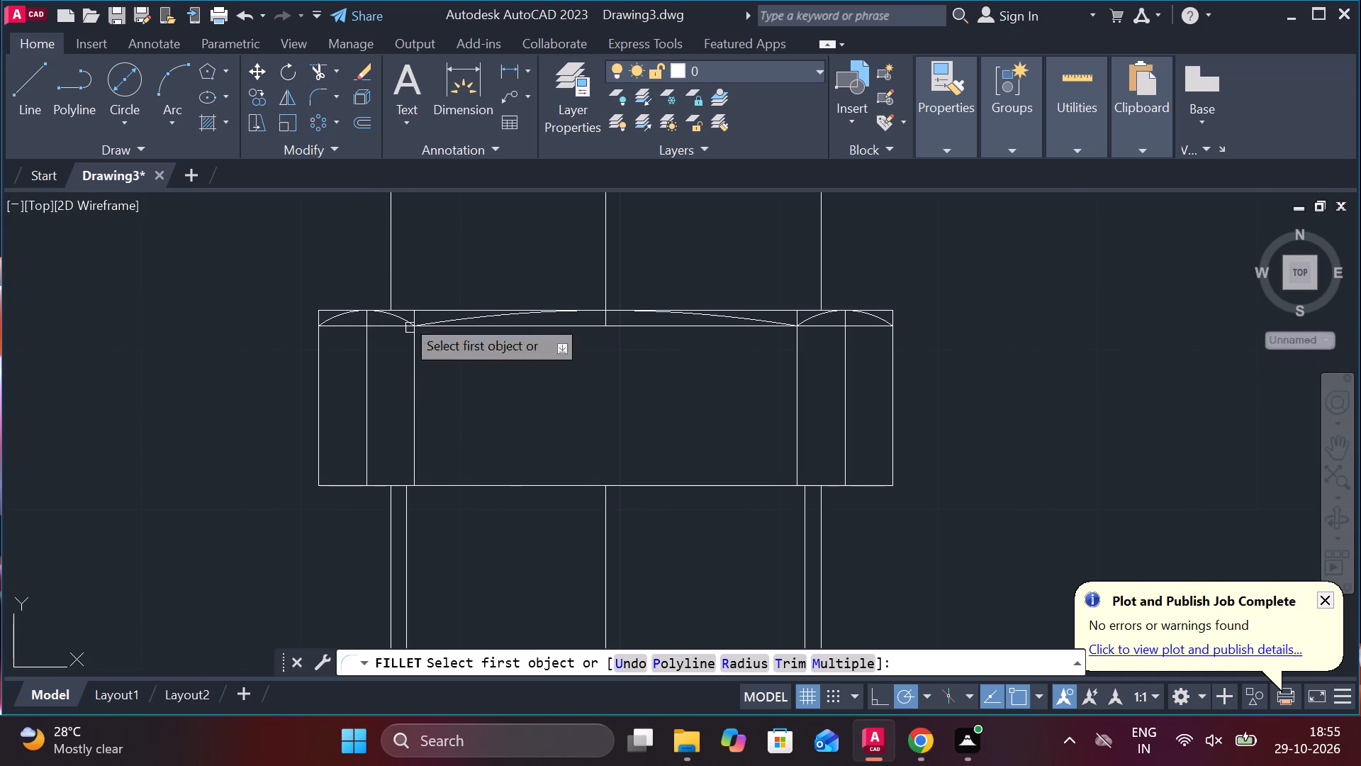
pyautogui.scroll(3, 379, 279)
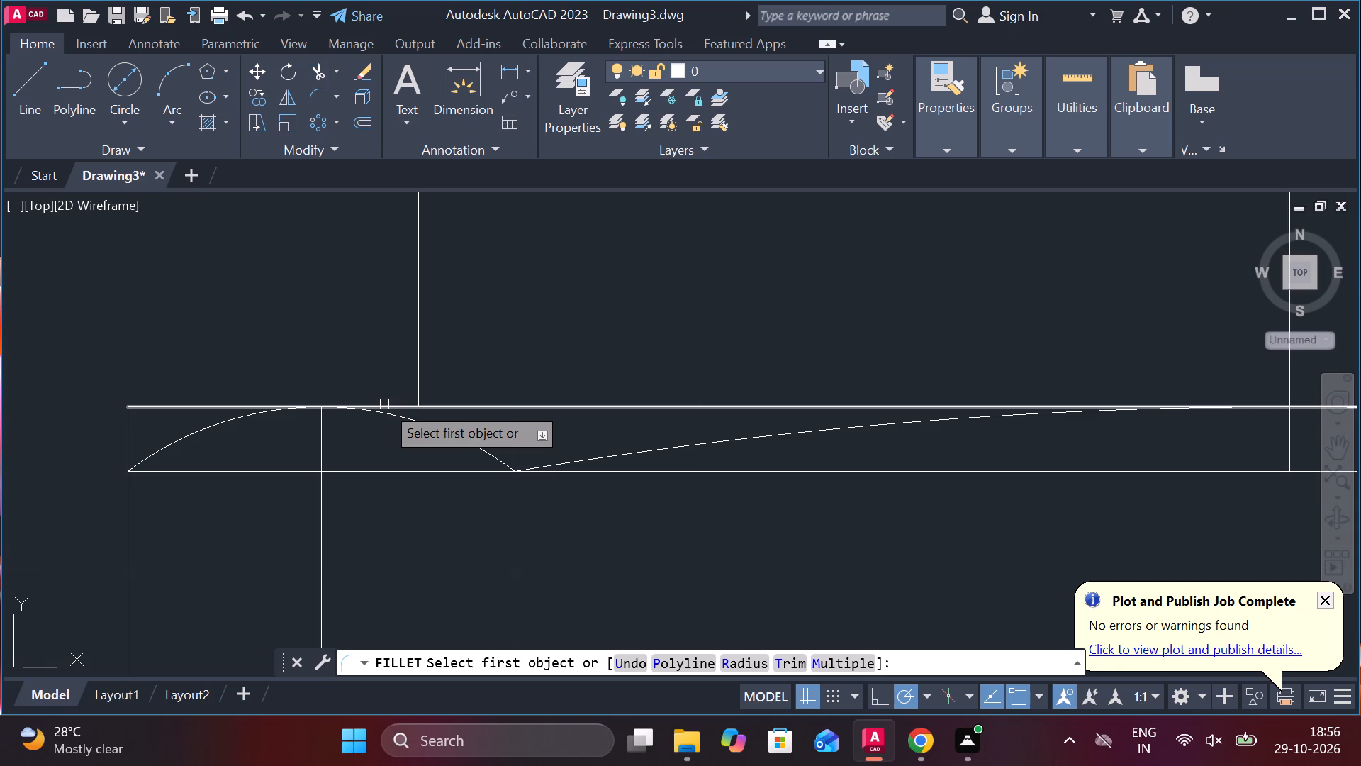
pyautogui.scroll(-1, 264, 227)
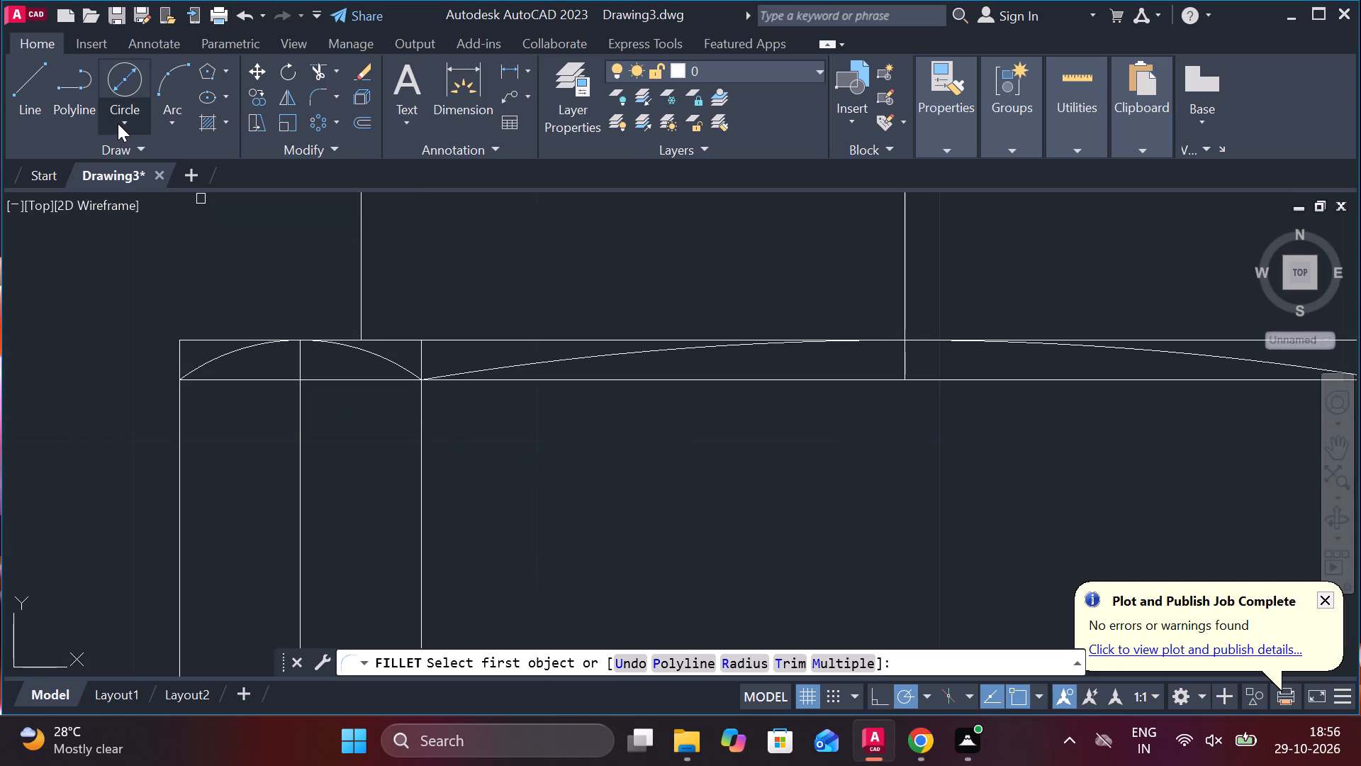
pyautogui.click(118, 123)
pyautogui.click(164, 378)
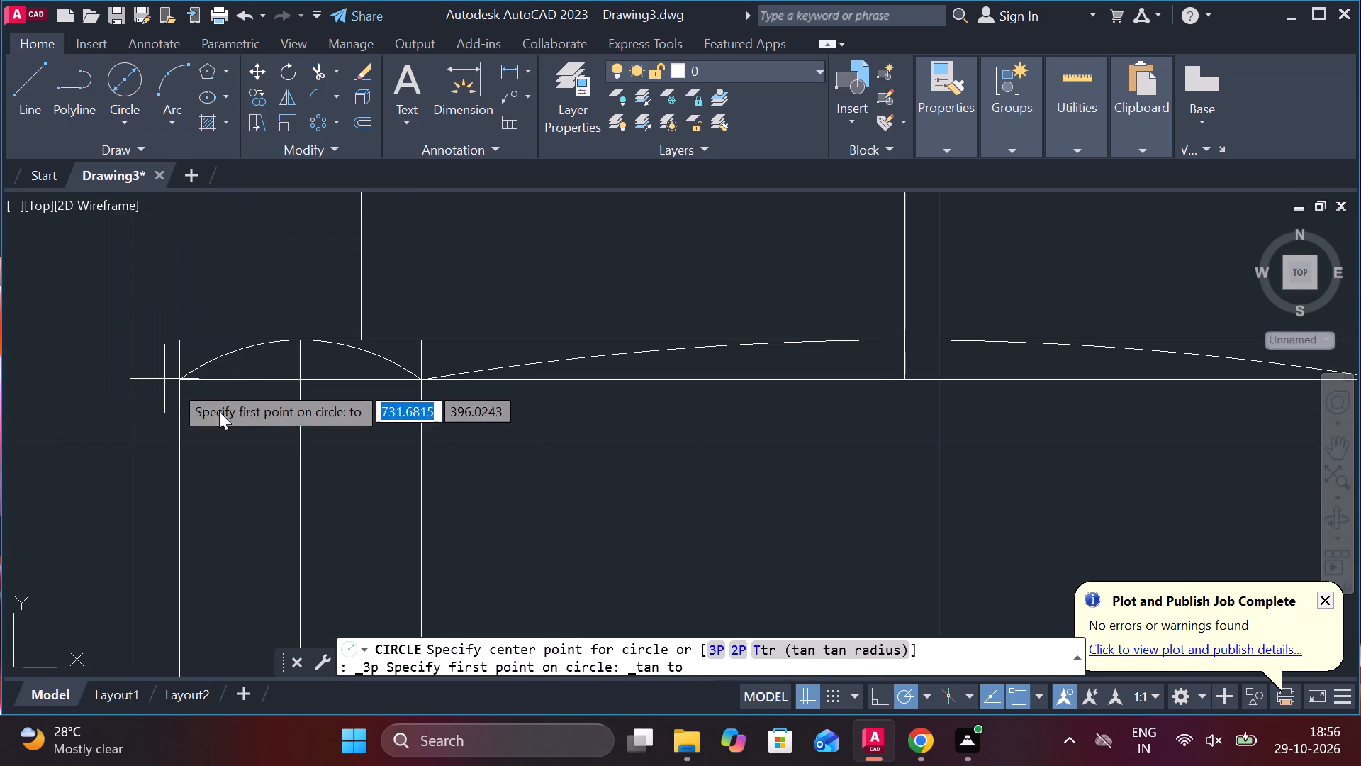
# Draw a Tan, Tan, Radius circle of radius 7 tangent to the nut's top edge and the column's left vertical edge.
pyautogui.click(126, 122)
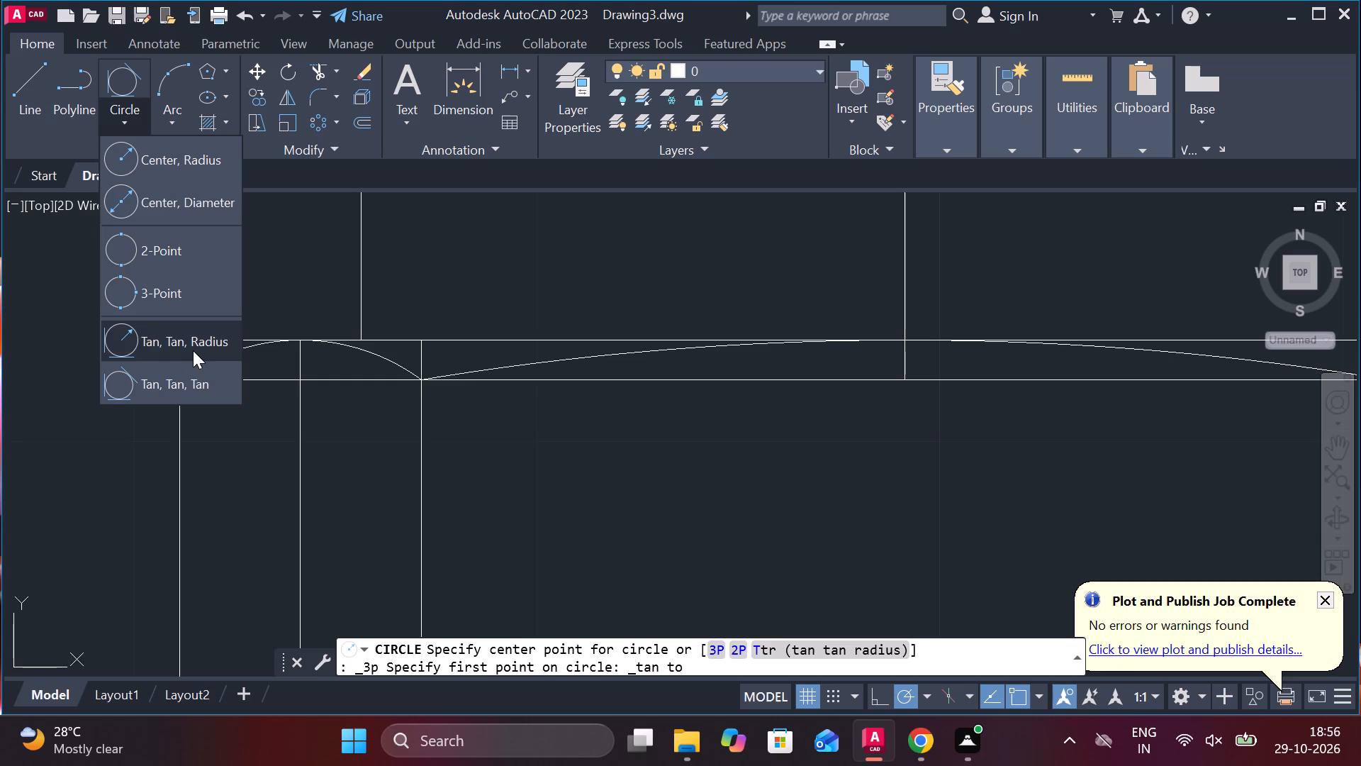
pyautogui.click(193, 350)
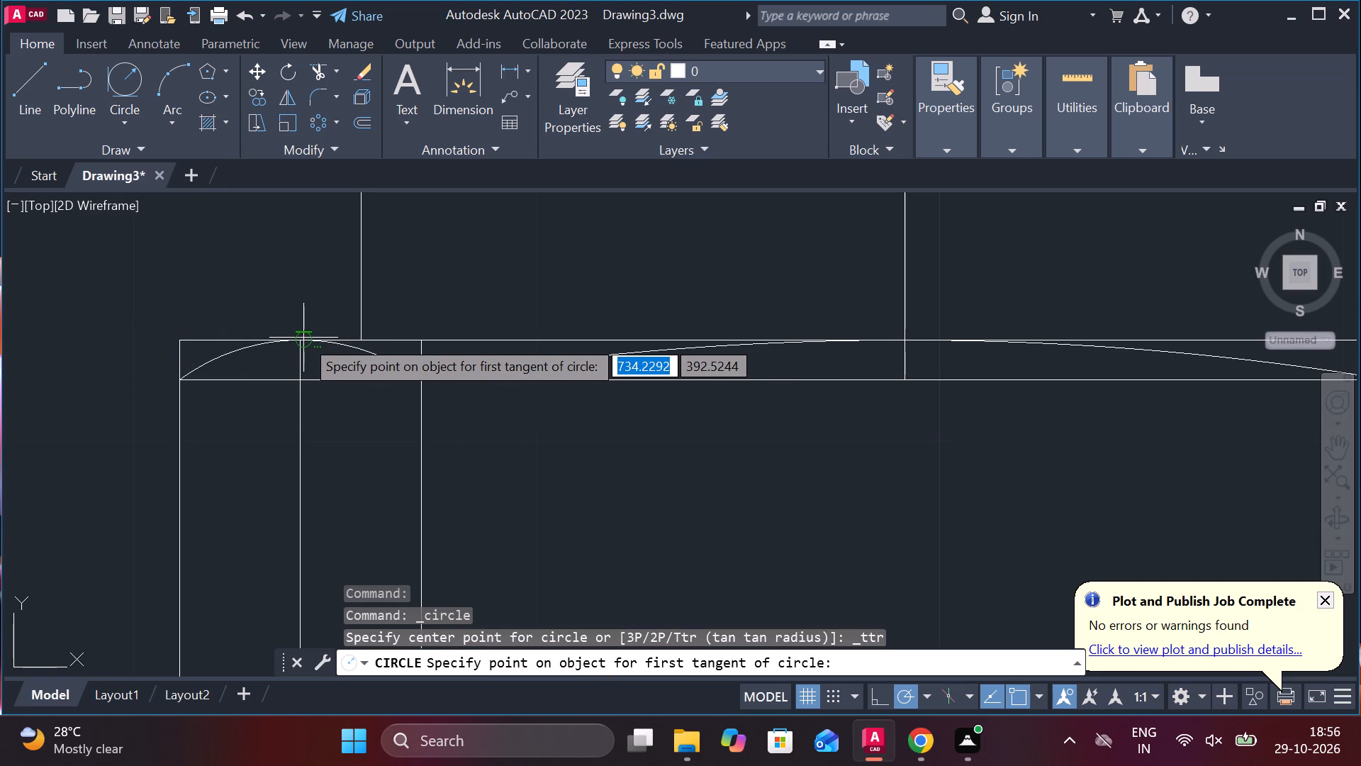
pyautogui.click(300, 339)
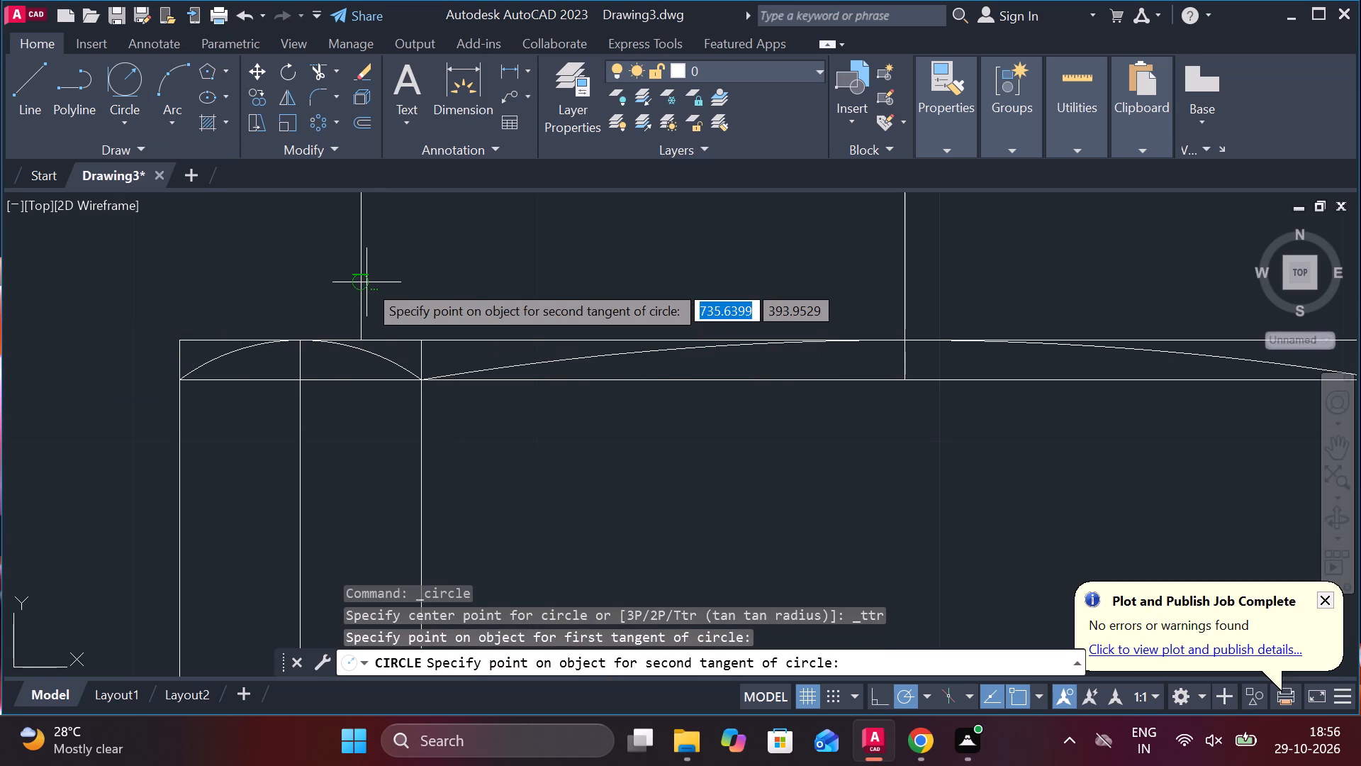
pyautogui.click(362, 274)
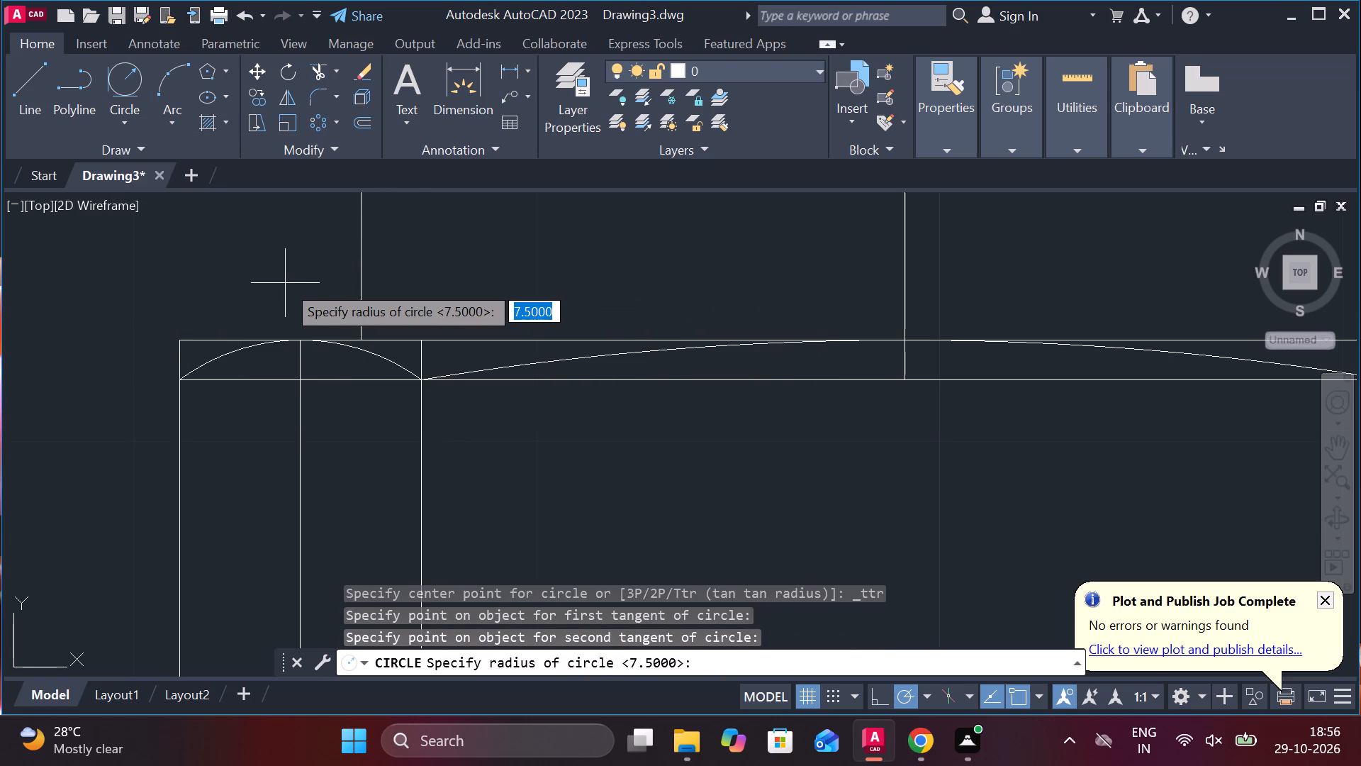
pyautogui.press('7')
pyautogui.press('Return')
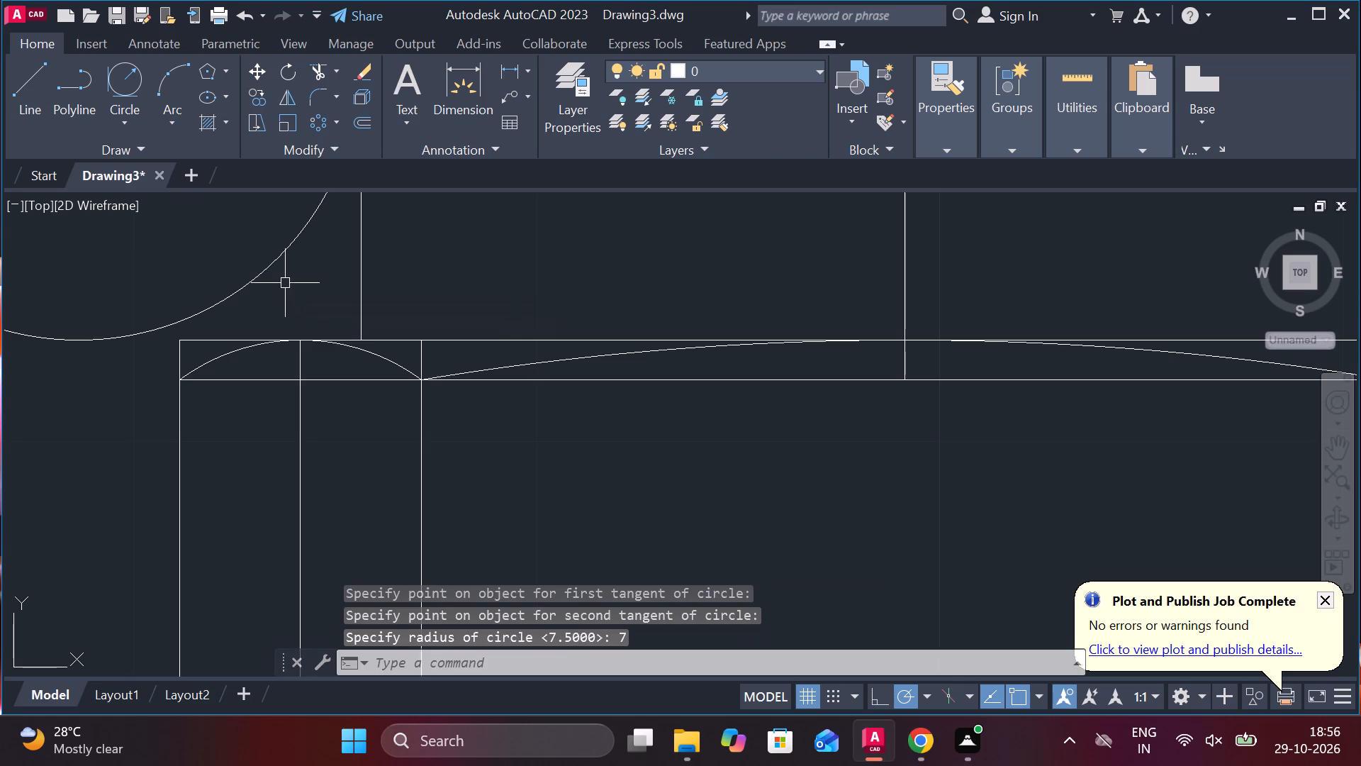
pyautogui.scroll(-3, 298, 277)
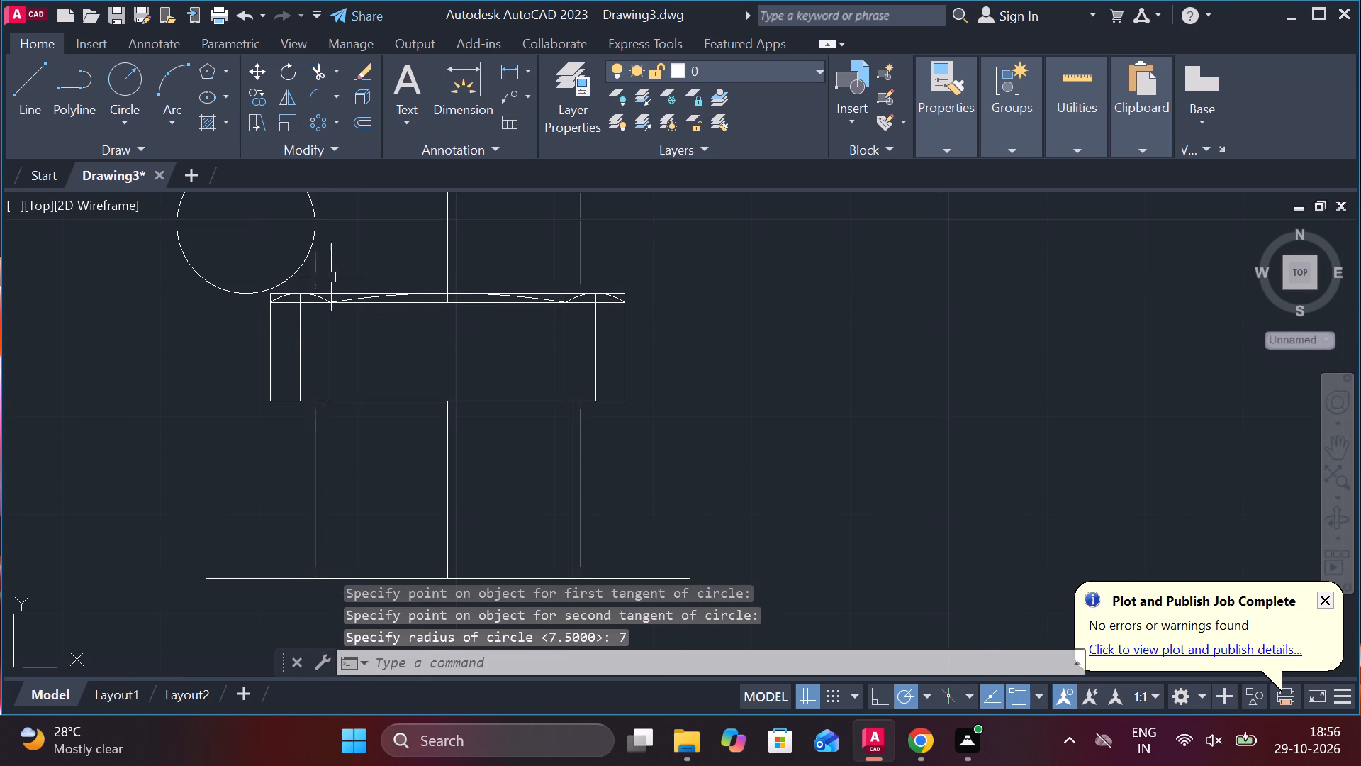
pyautogui.scroll(2, 298, 272)
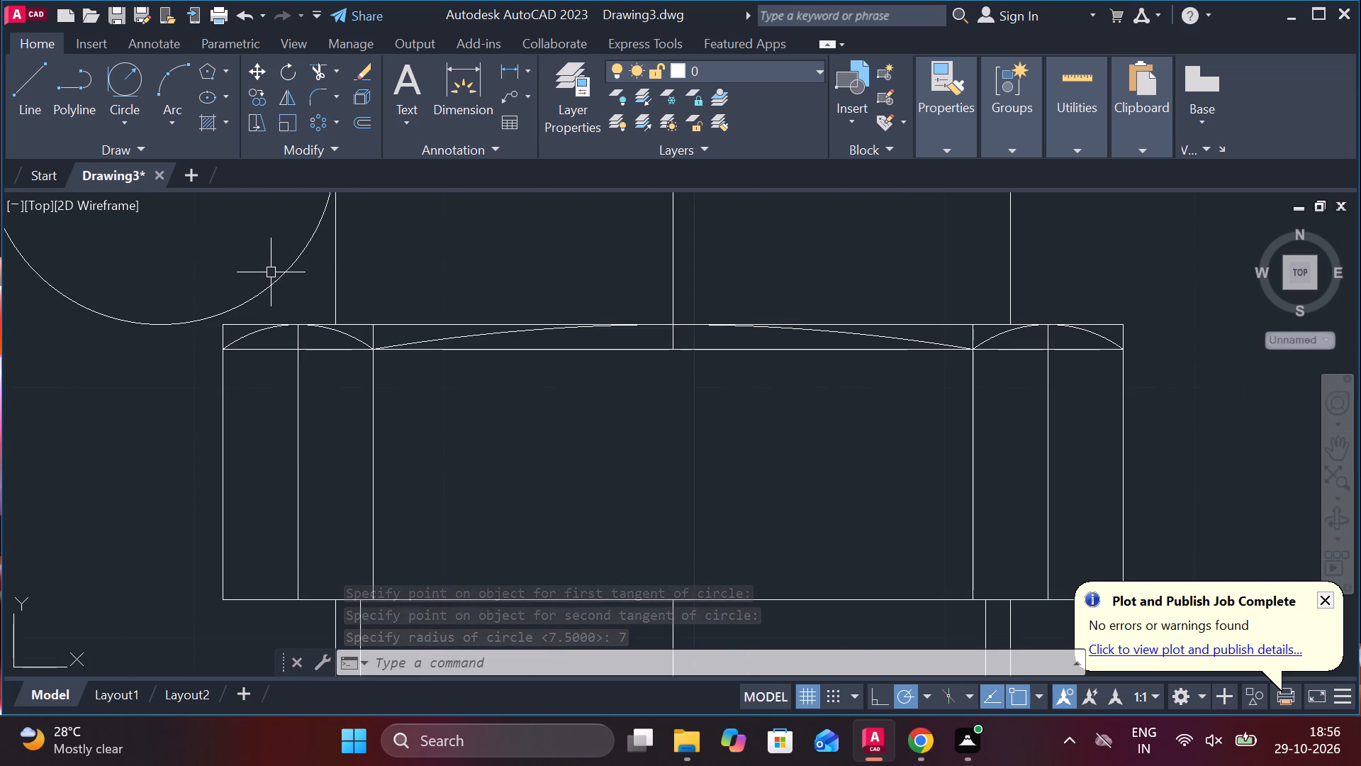
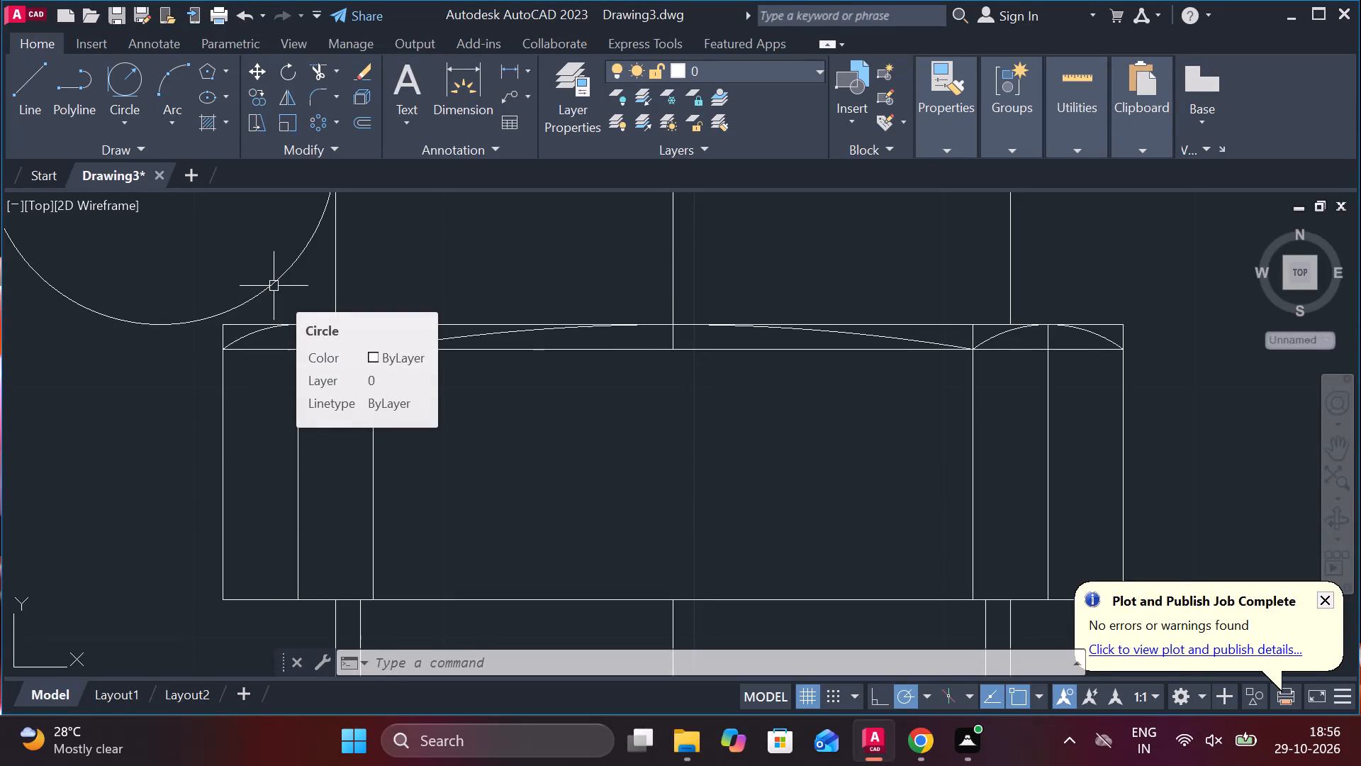
# Undo the radius-7 circle tangent to the nut's top edge and the column's left vertical edge.
pyautogui.hotkey('ctrl', 'z')
pyautogui.press('Escape')
pyautogui.scroll(-3, 274, 286)
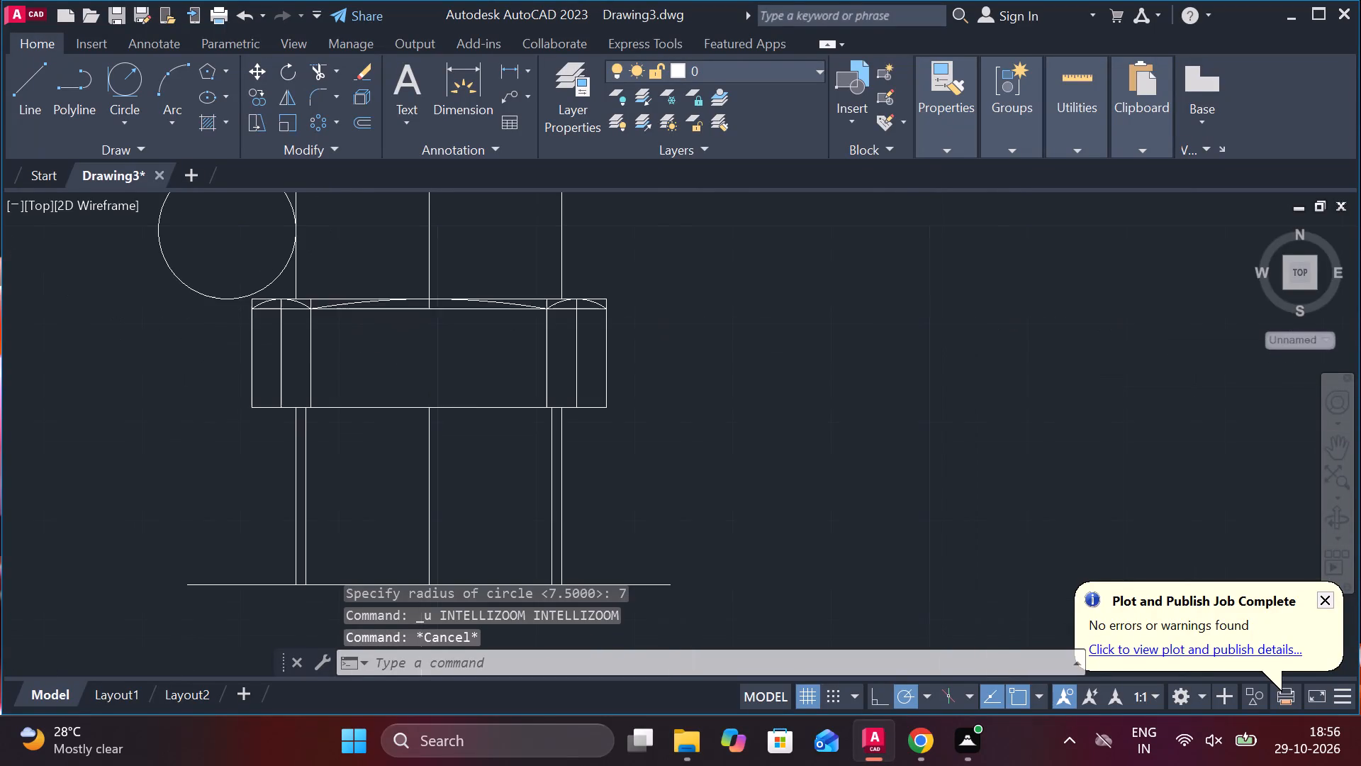
pyautogui.scroll(-2, 274, 286)
pyautogui.hotkey('ctrl', 'z')
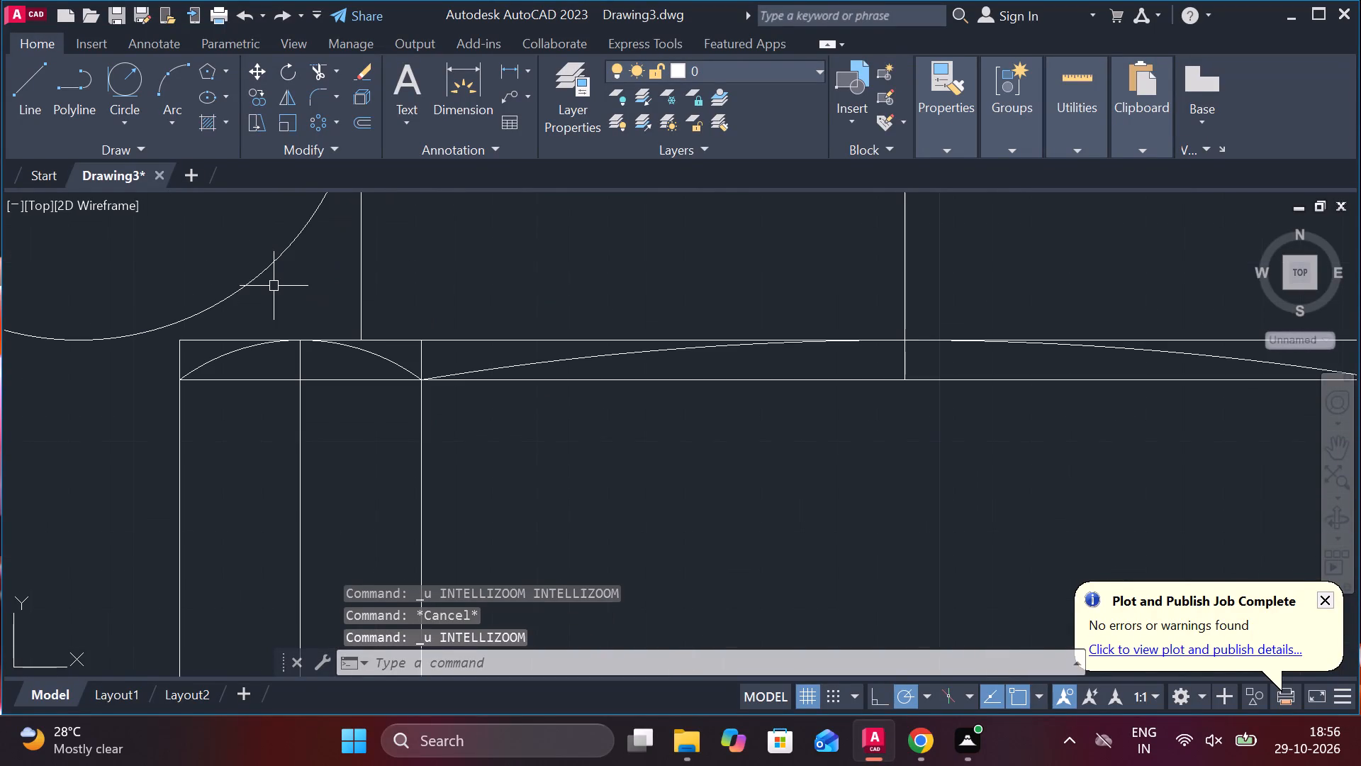
pyautogui.hotkey('ctrl', 'z')
pyautogui.scroll(-3, 274, 286)
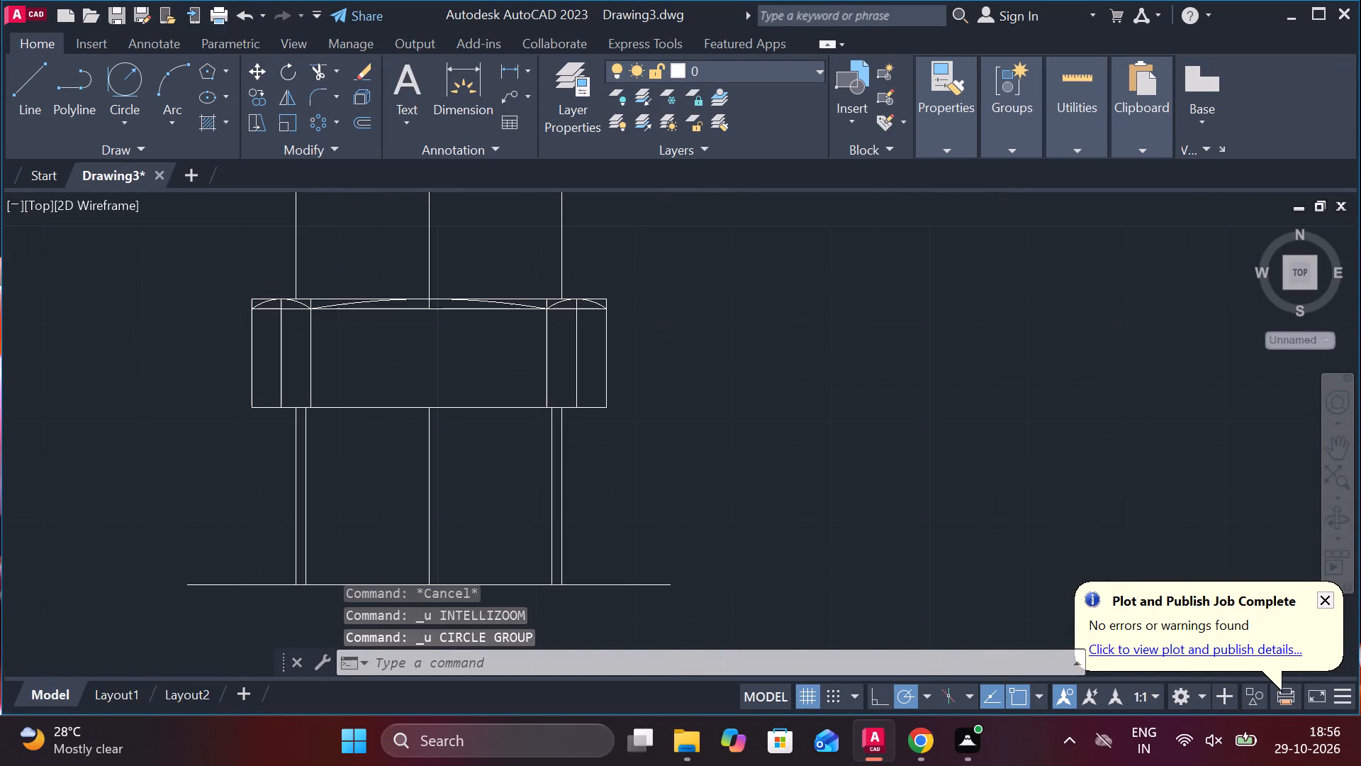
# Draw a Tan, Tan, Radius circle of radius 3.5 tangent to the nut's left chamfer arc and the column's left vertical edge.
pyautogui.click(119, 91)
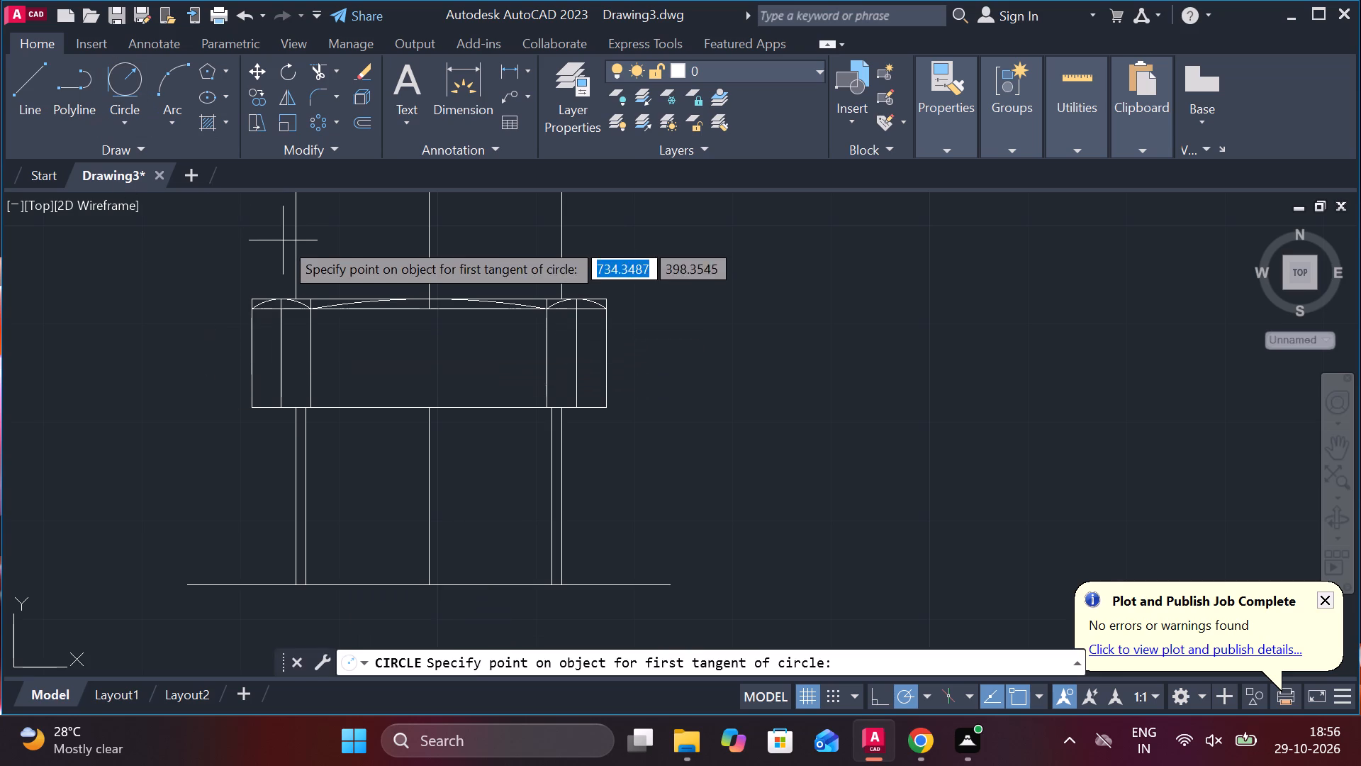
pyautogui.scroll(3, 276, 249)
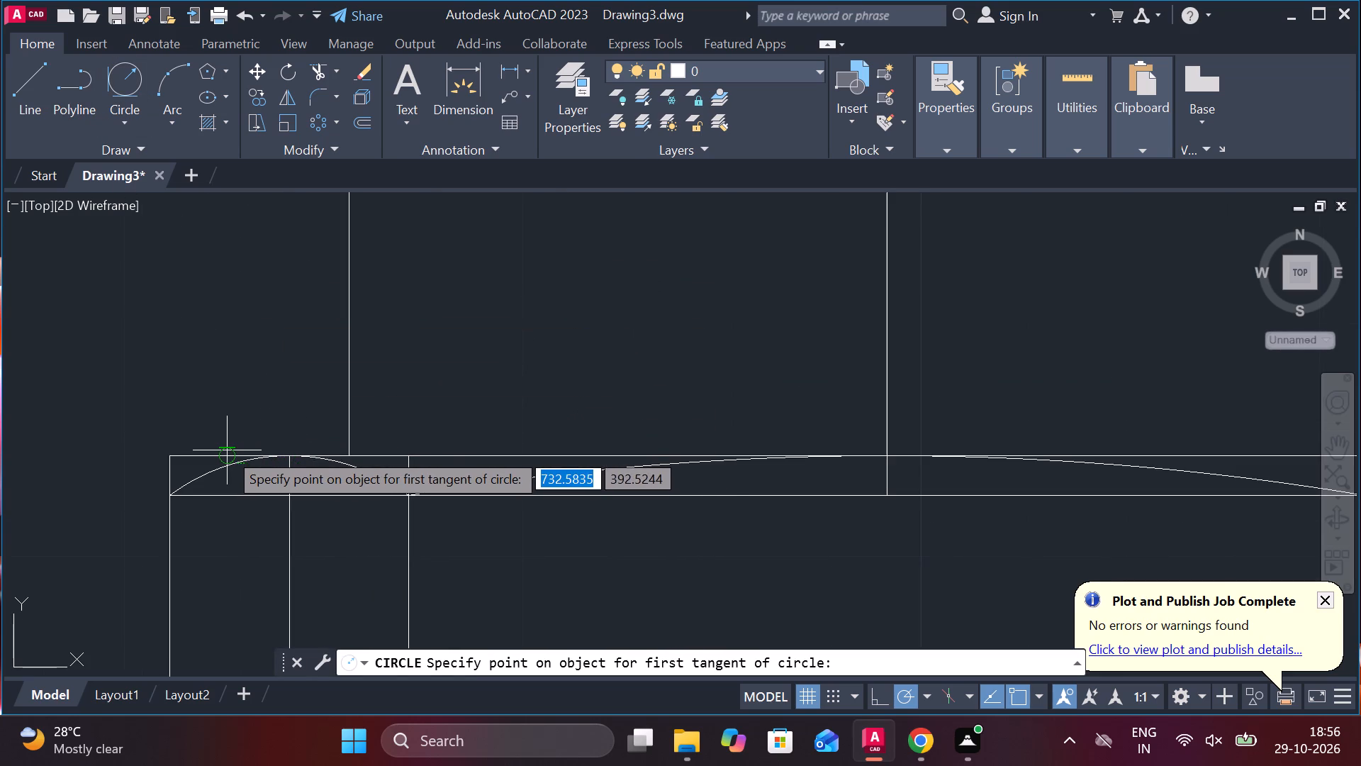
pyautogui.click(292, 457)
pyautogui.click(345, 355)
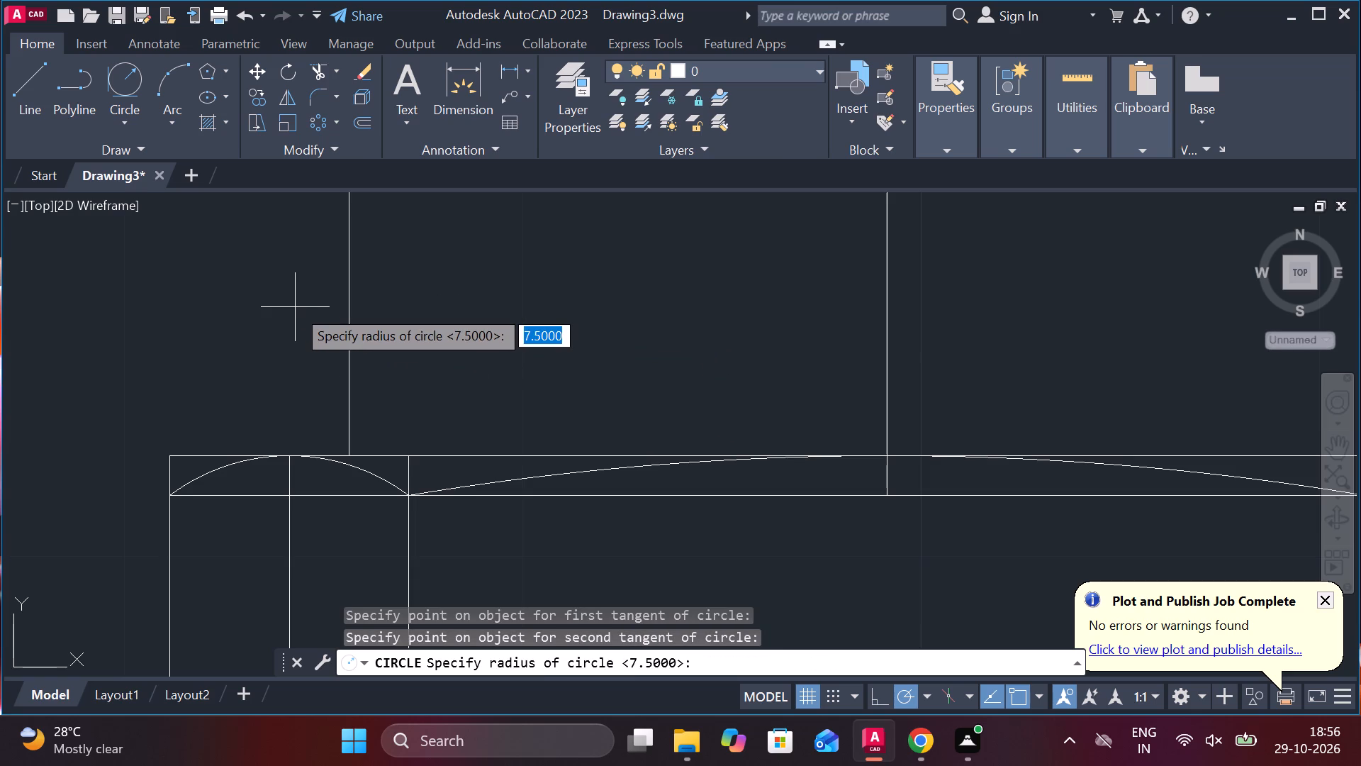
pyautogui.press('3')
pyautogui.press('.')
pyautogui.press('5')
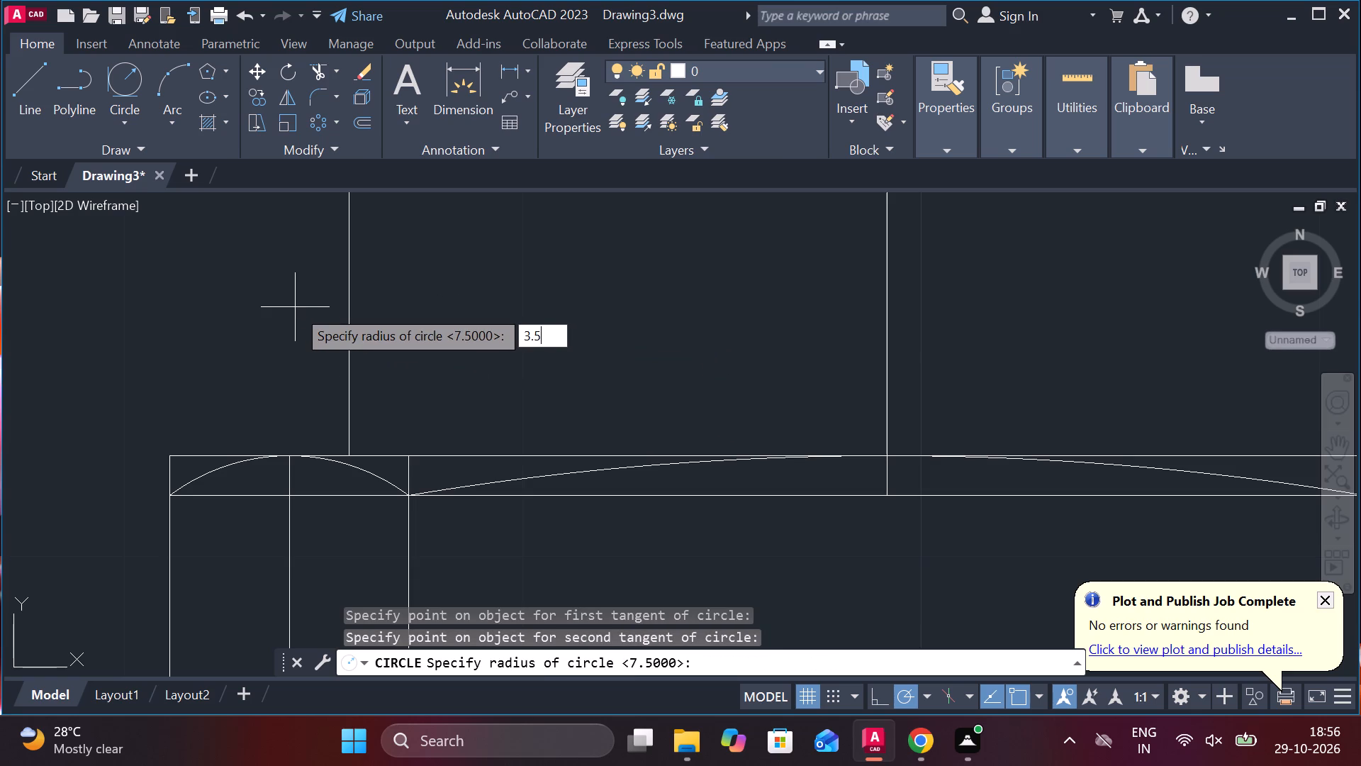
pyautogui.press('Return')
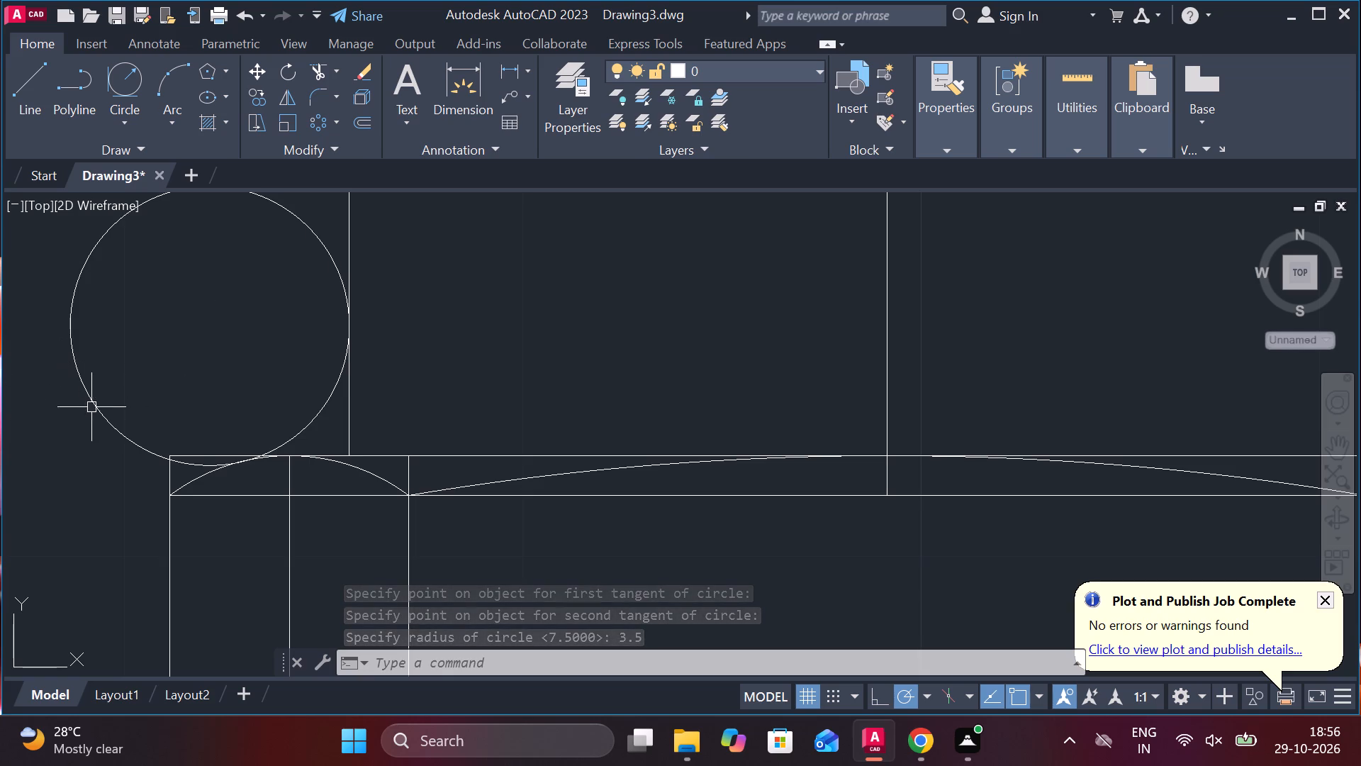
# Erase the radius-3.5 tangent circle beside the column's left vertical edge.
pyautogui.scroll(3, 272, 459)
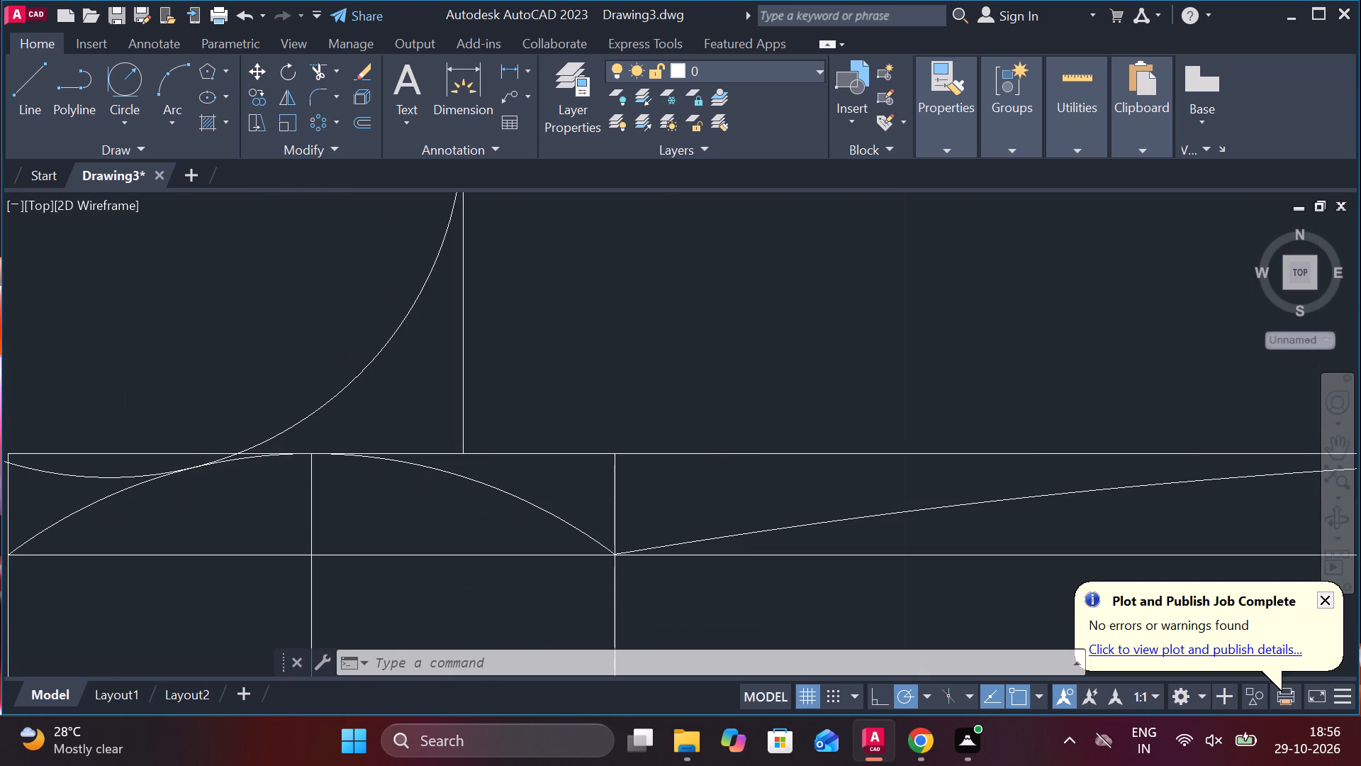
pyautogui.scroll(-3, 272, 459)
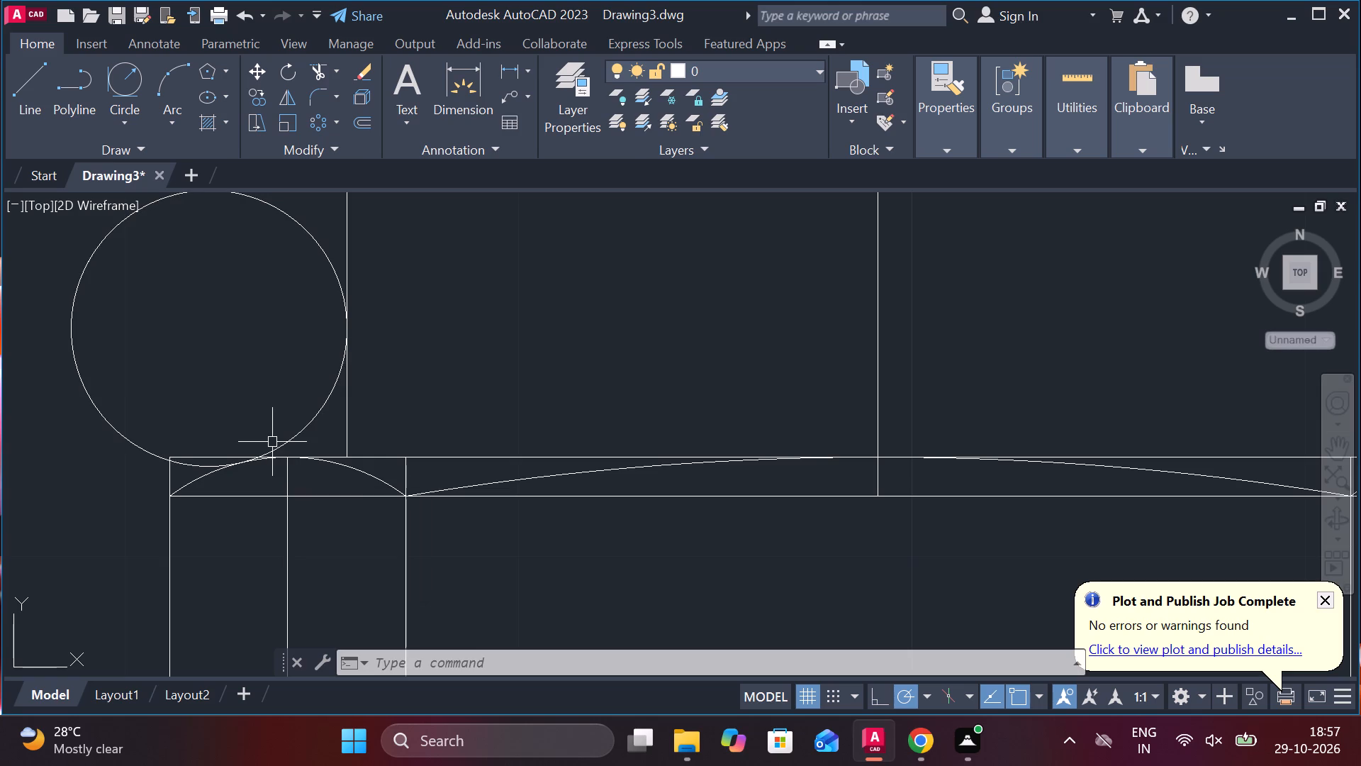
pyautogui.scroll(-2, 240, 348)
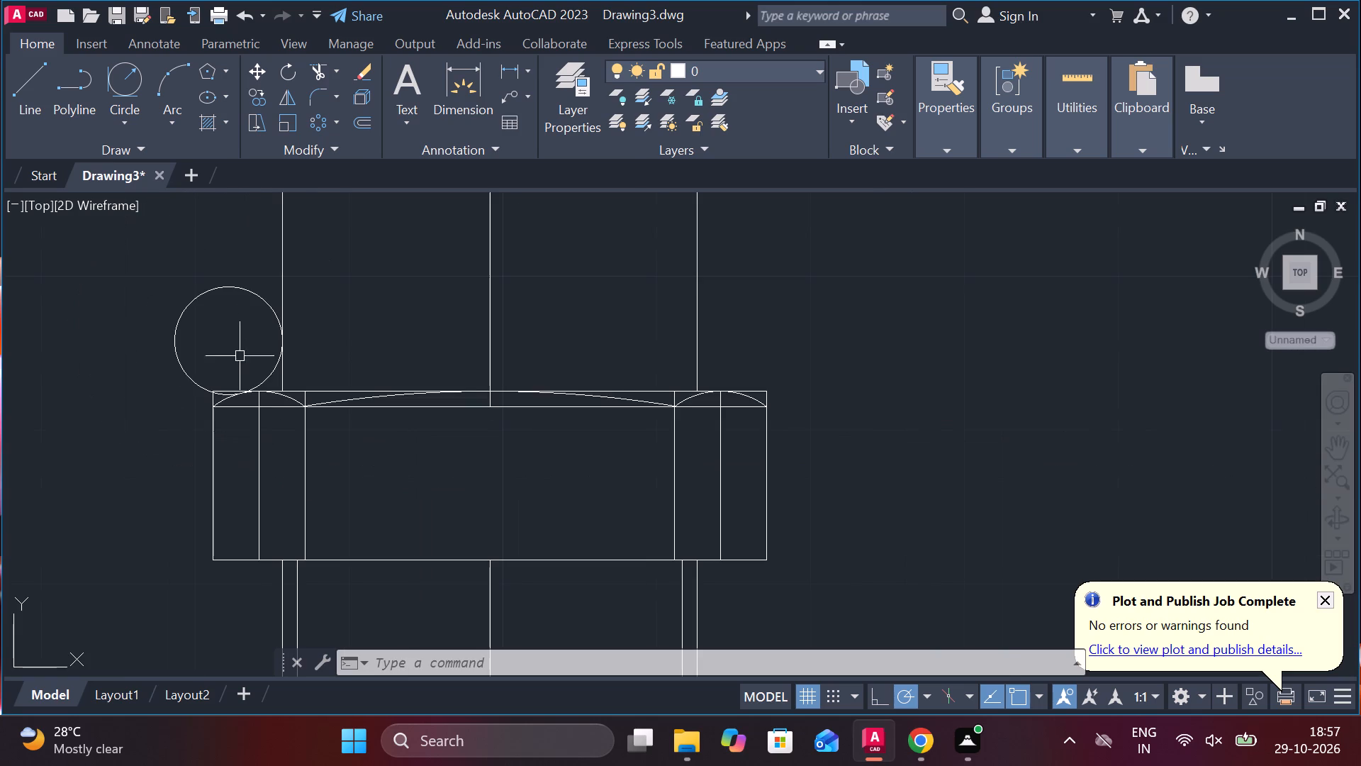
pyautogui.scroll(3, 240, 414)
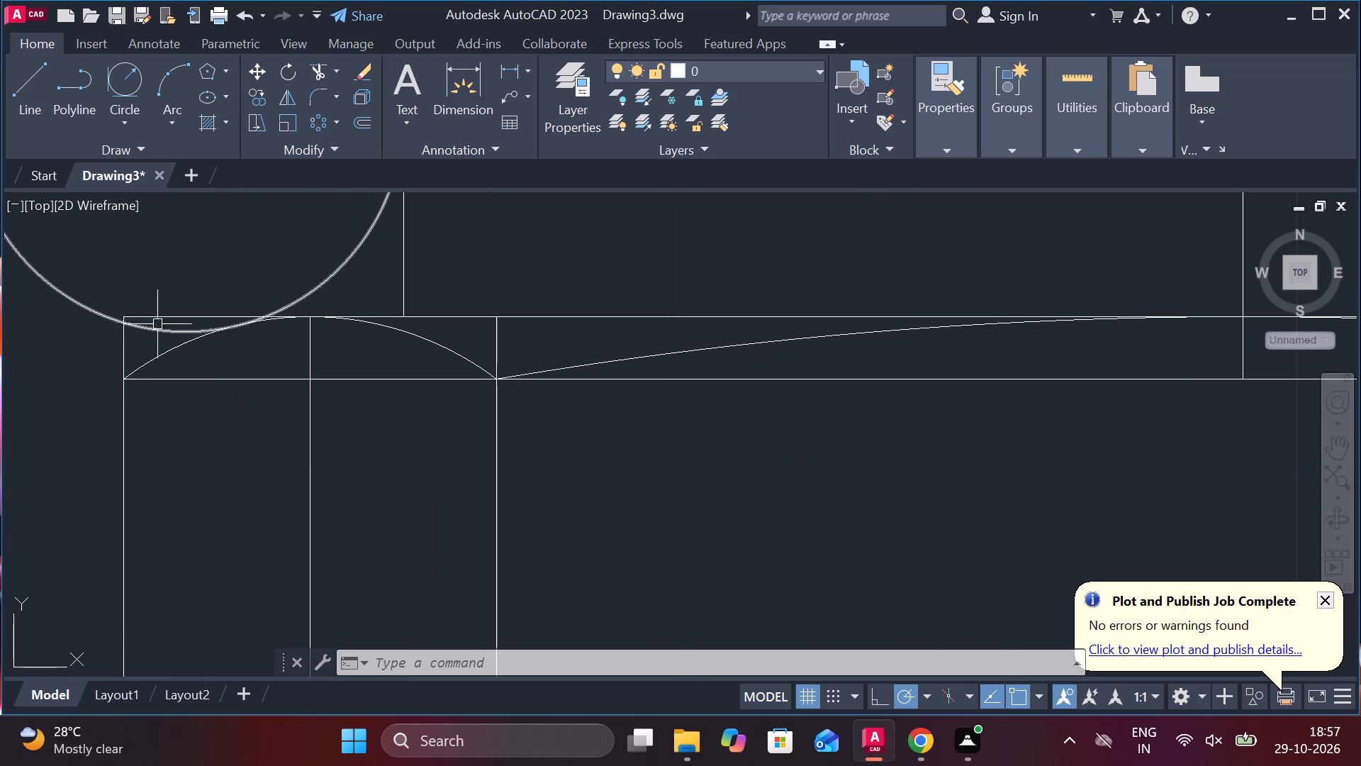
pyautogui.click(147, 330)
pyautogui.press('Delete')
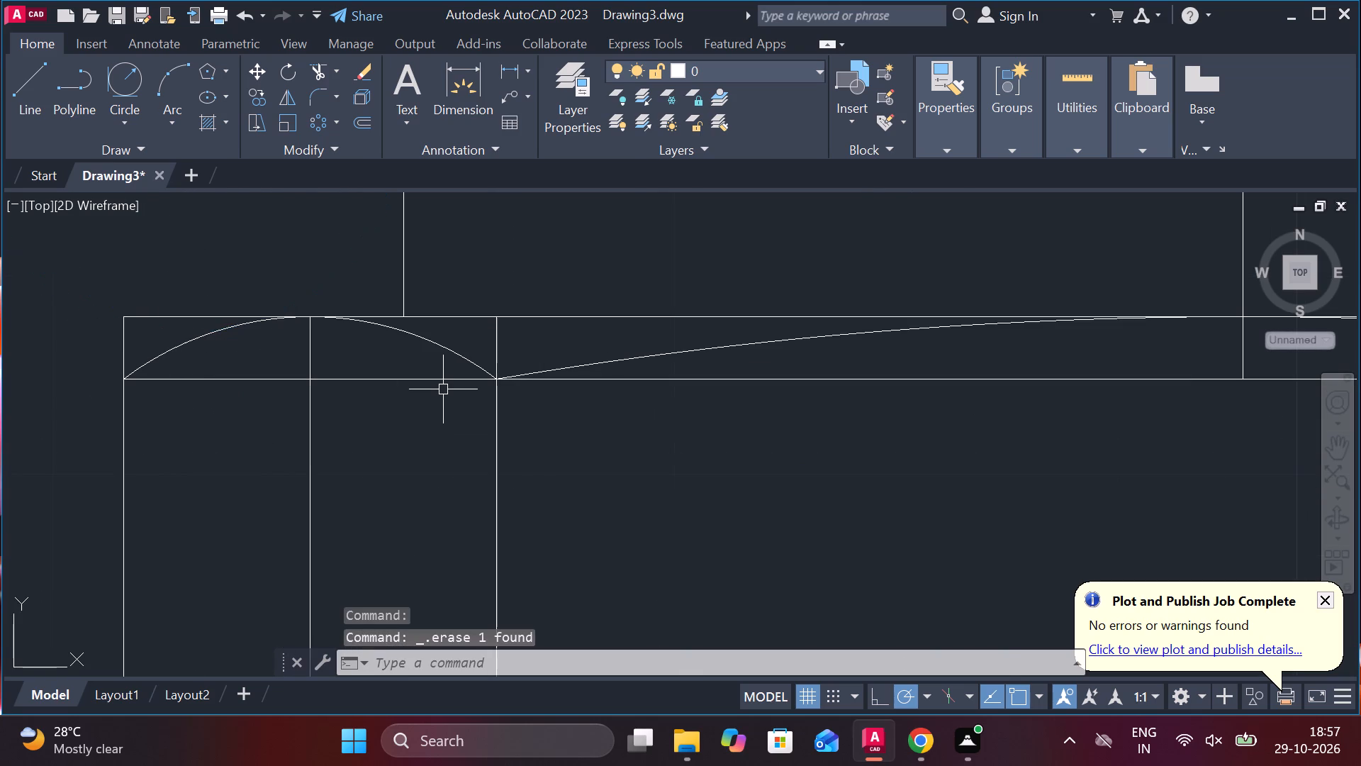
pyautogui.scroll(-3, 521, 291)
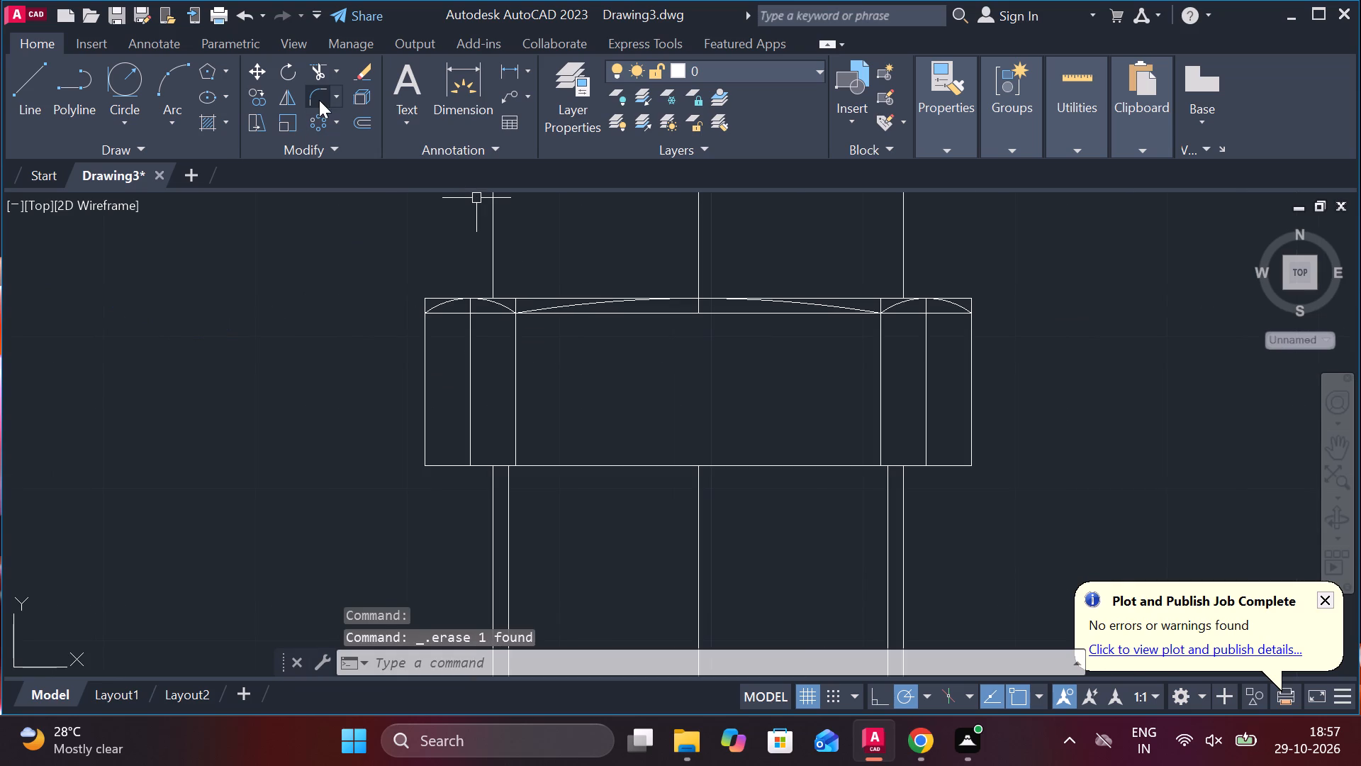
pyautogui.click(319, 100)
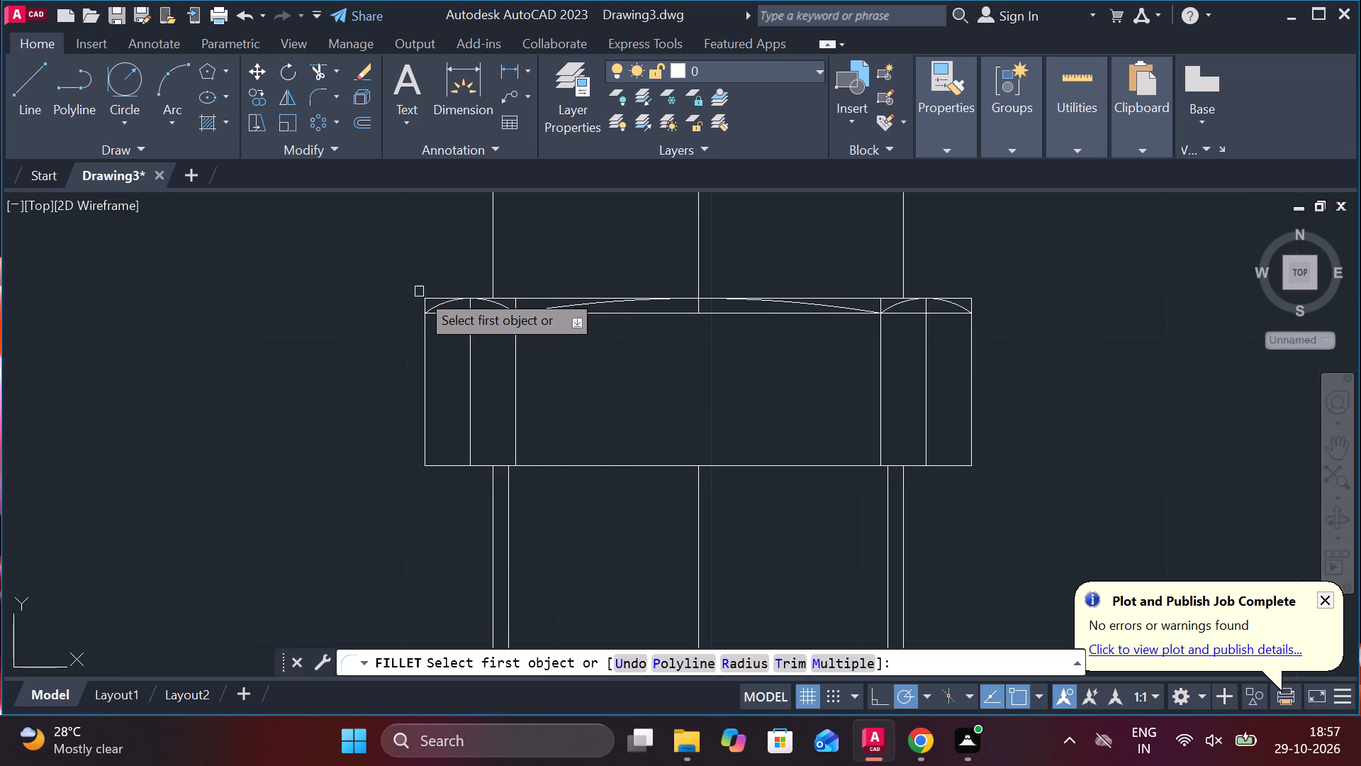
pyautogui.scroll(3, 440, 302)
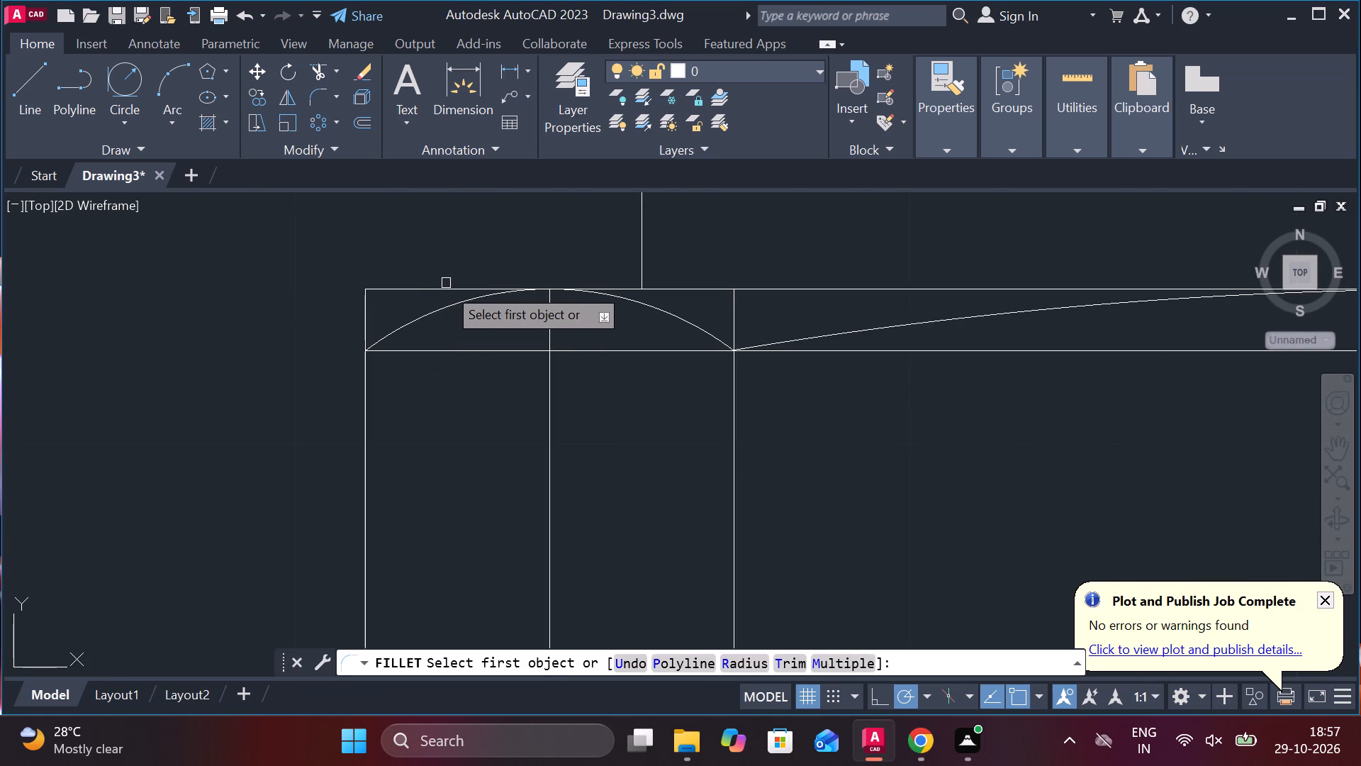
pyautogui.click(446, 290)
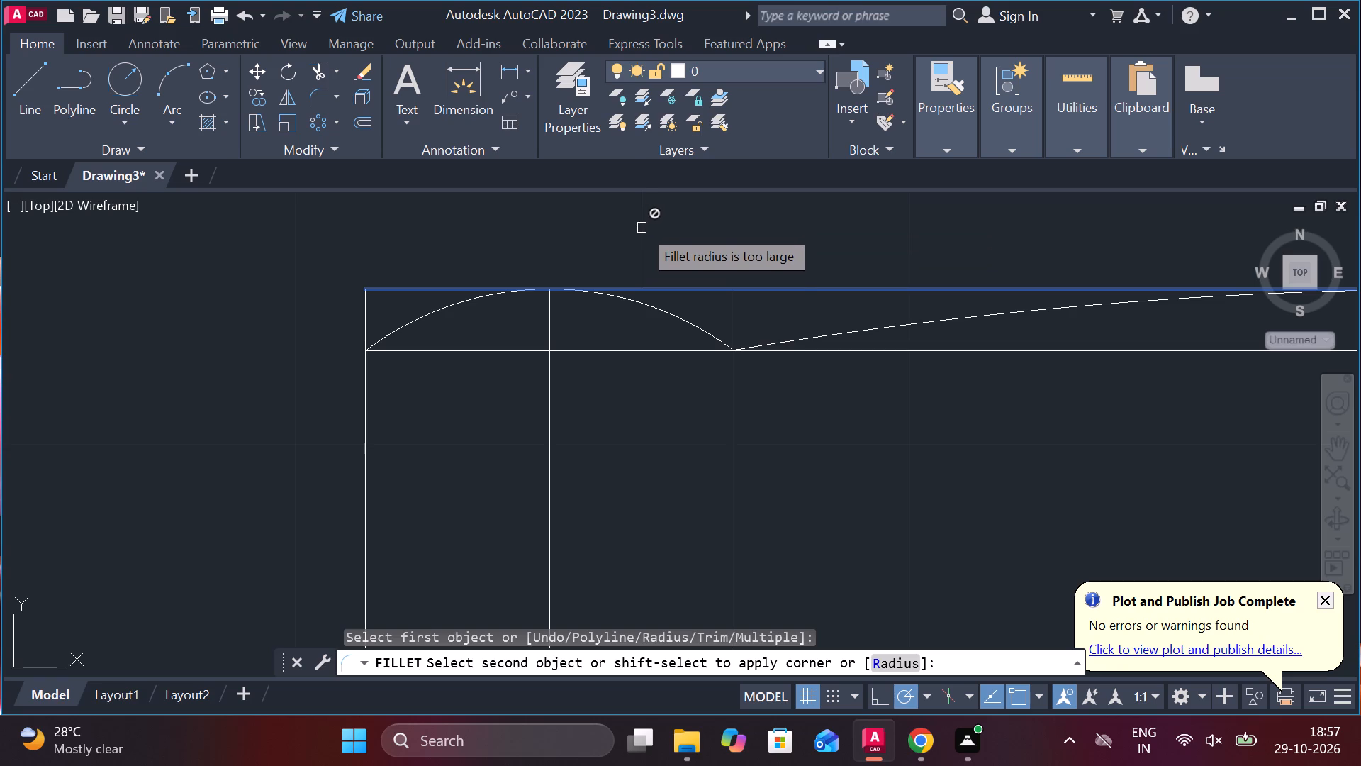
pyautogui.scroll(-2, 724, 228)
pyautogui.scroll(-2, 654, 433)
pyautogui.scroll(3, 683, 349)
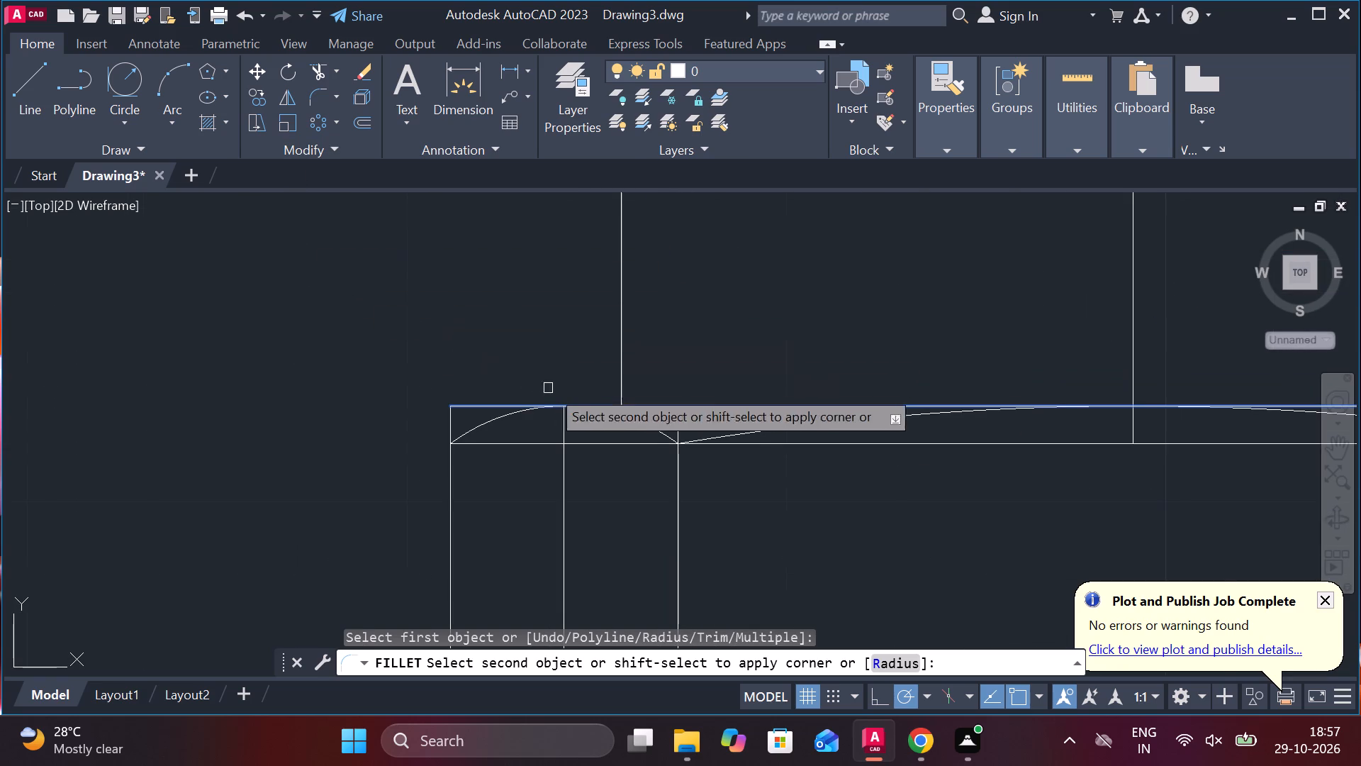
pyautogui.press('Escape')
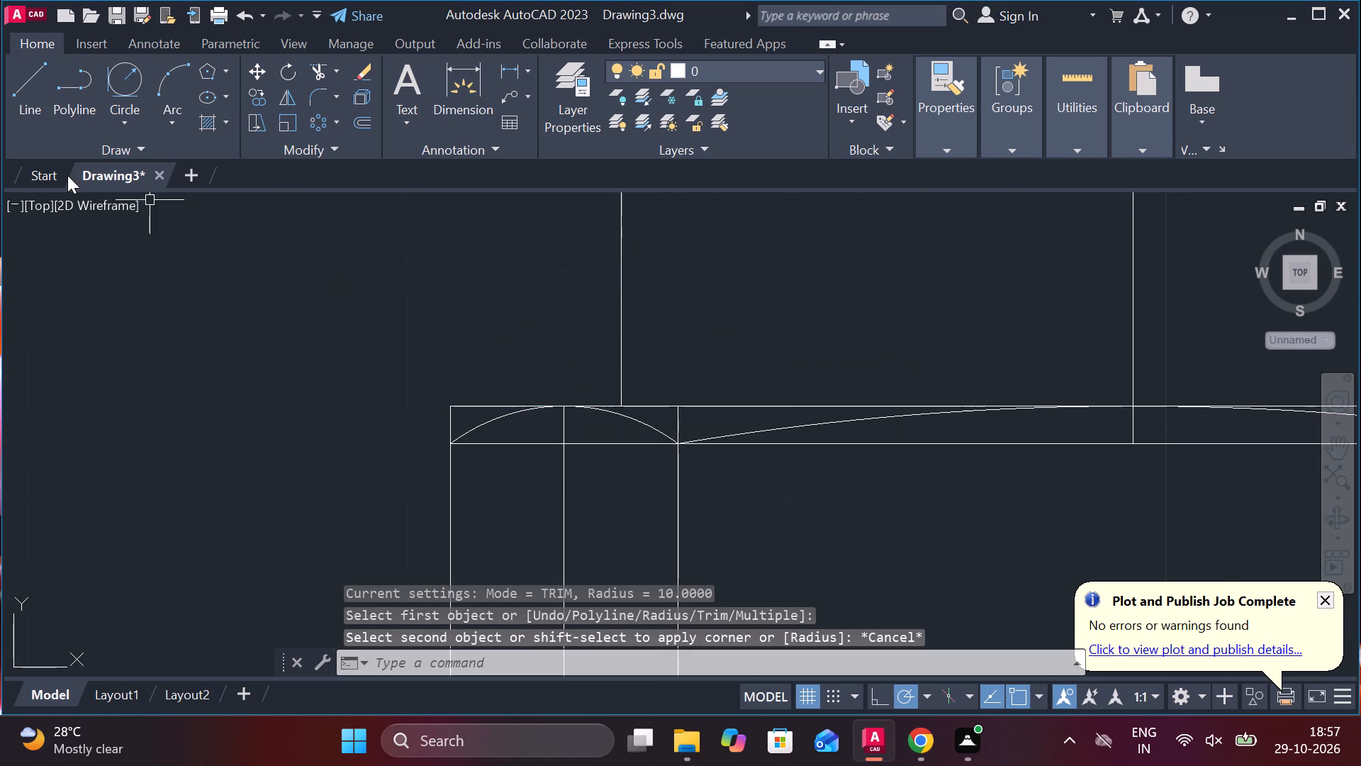
# Set the Fillet radius to 7.
pyautogui.click(318, 106)
pyautogui.click(738, 656)
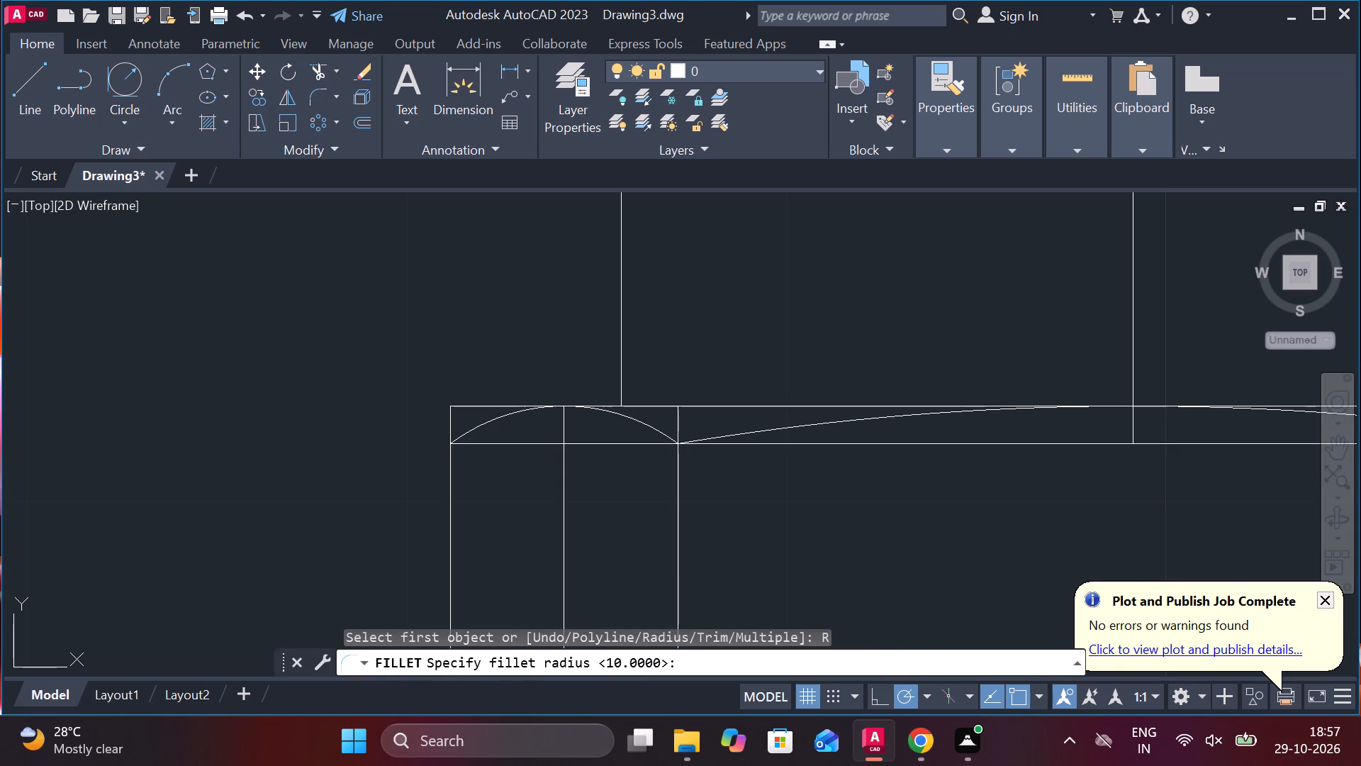
pyautogui.press('7')
pyautogui.press('Return')
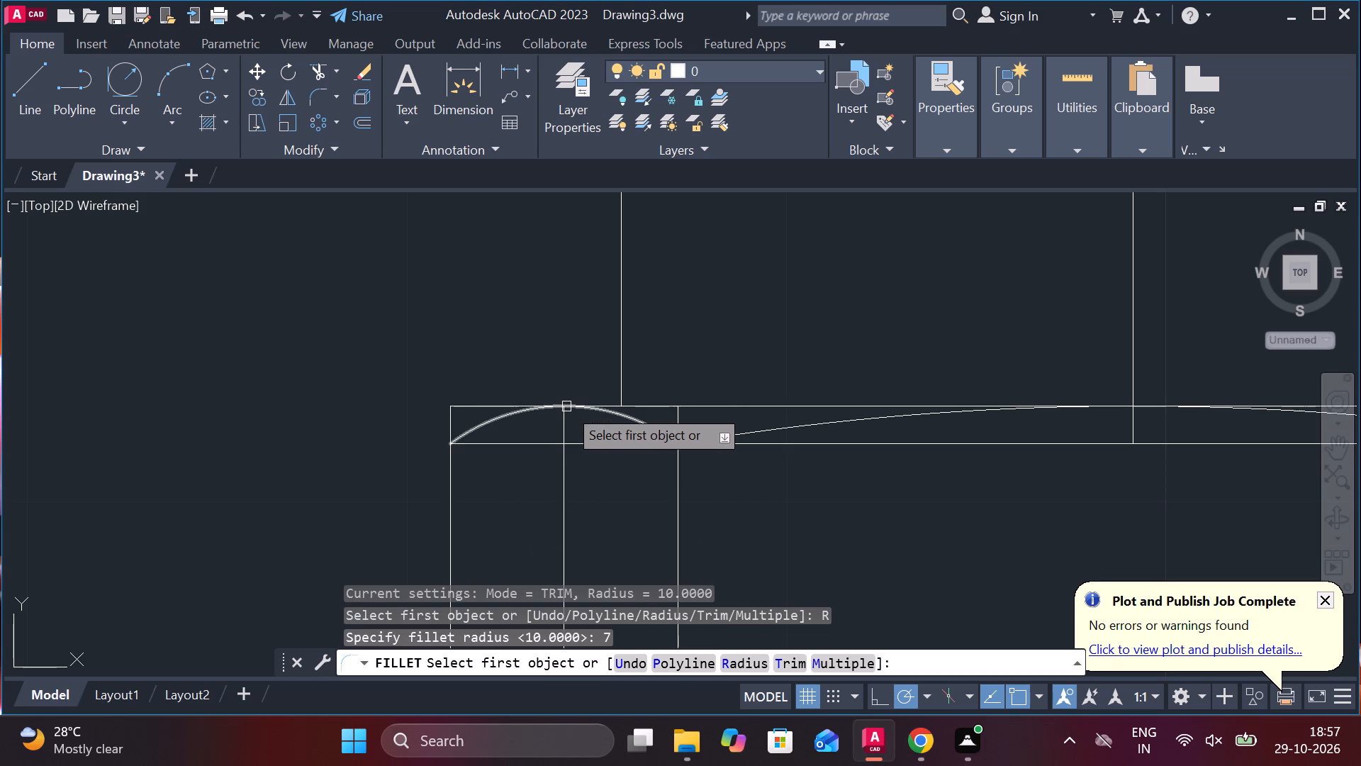
pyautogui.click(566, 406)
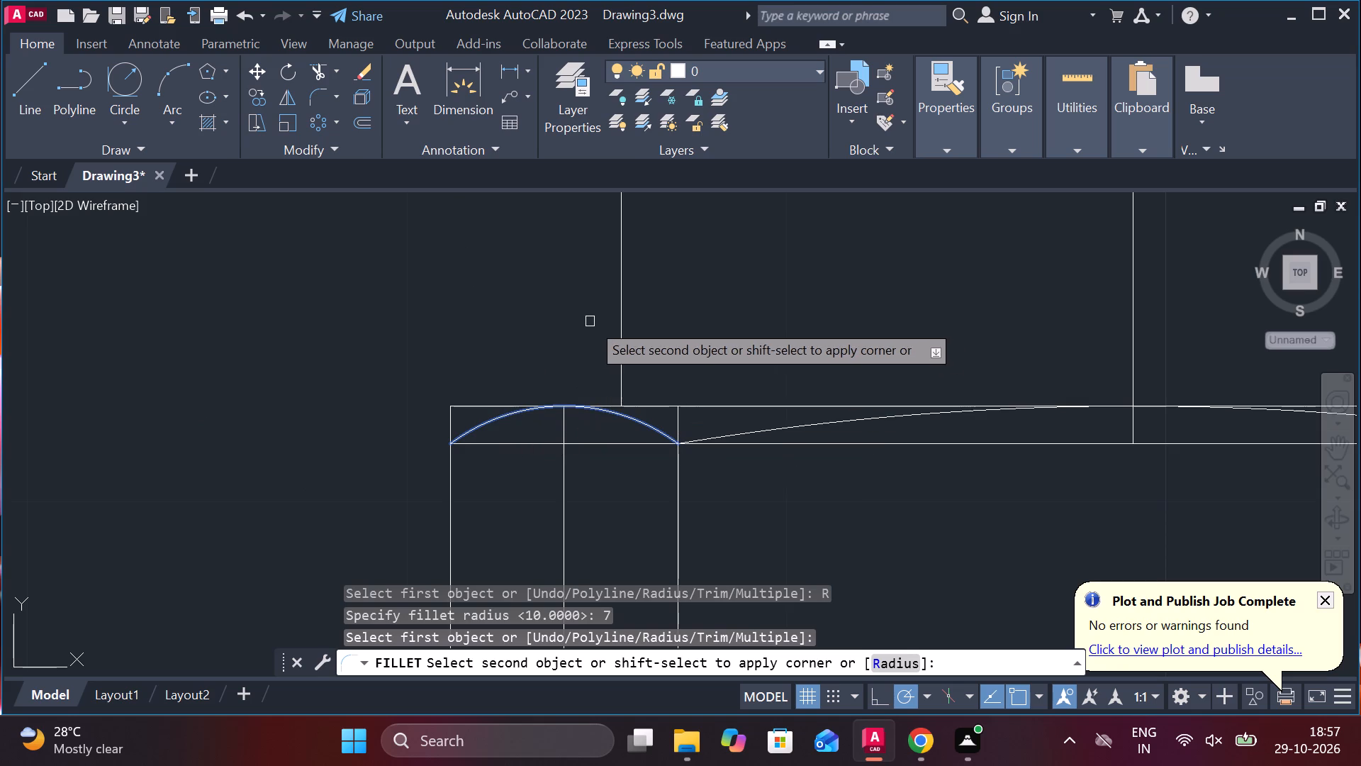
pyautogui.press('Escape')
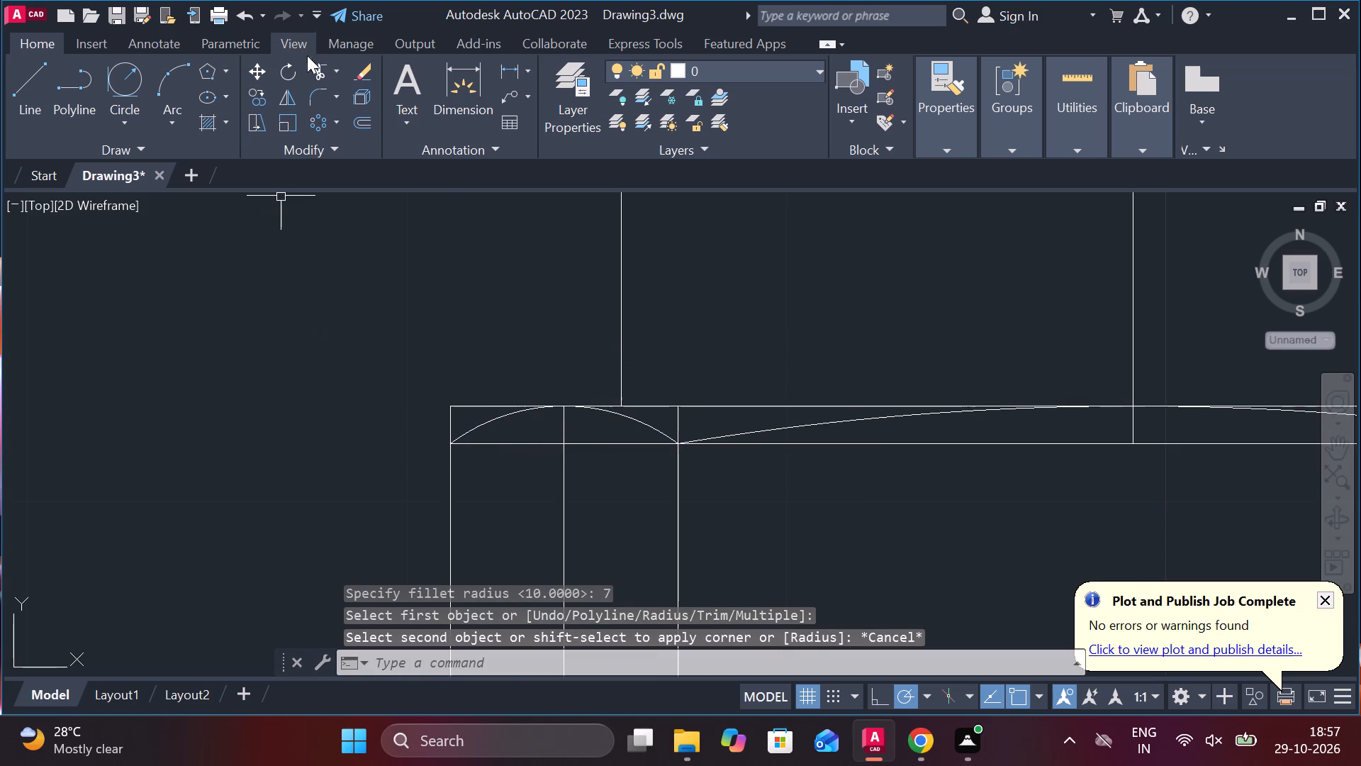
# Trim the vertical and horizontal line pieces outside the left chamfer arc at the nut's upper-left corner.
pyautogui.click(323, 70)
pyautogui.click(452, 418)
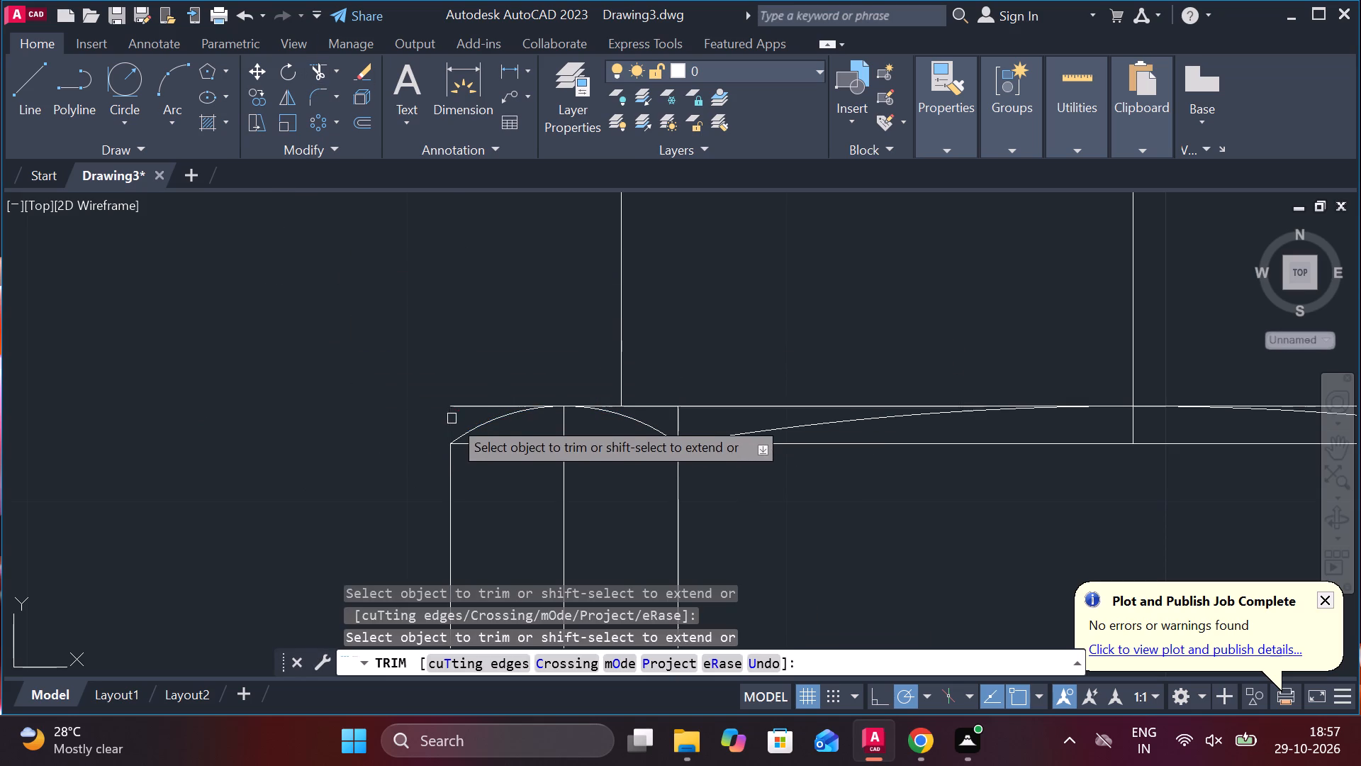
pyautogui.click(461, 402)
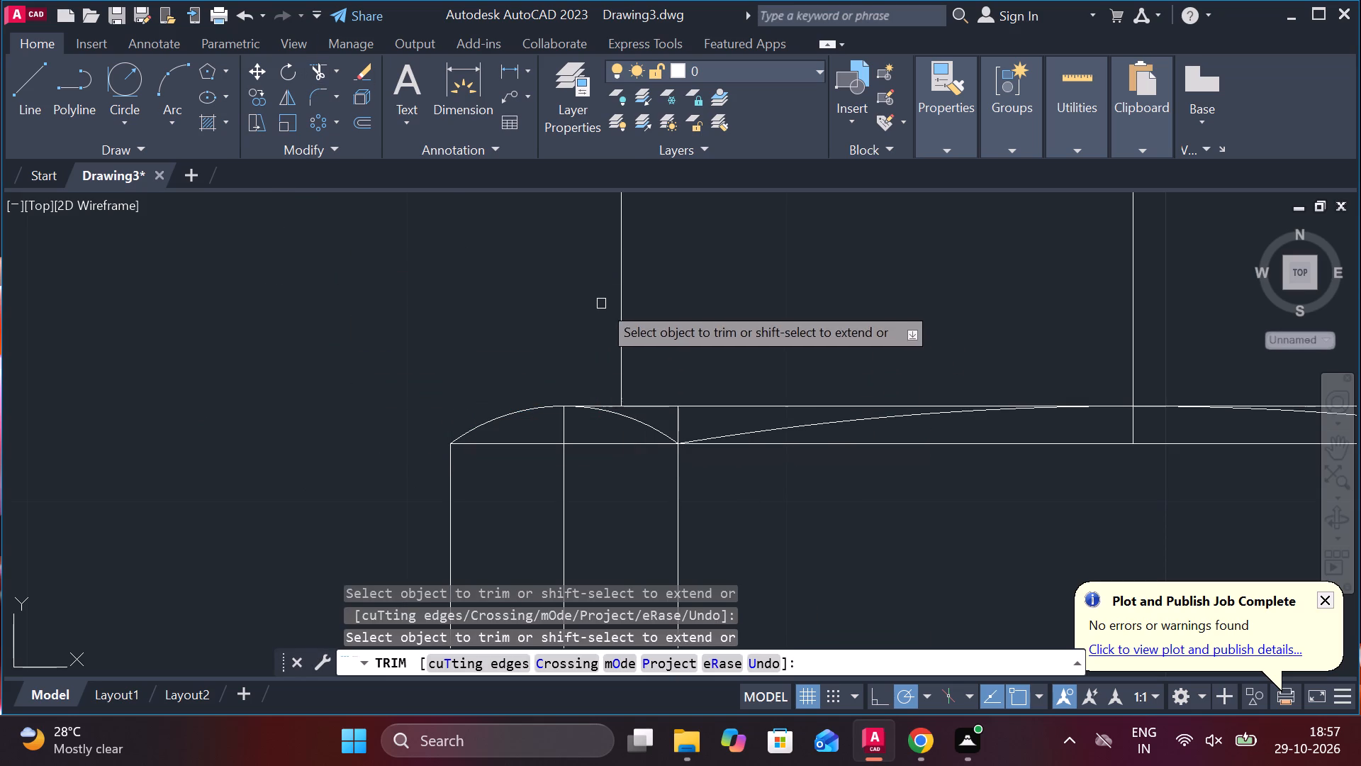
pyautogui.press('Escape')
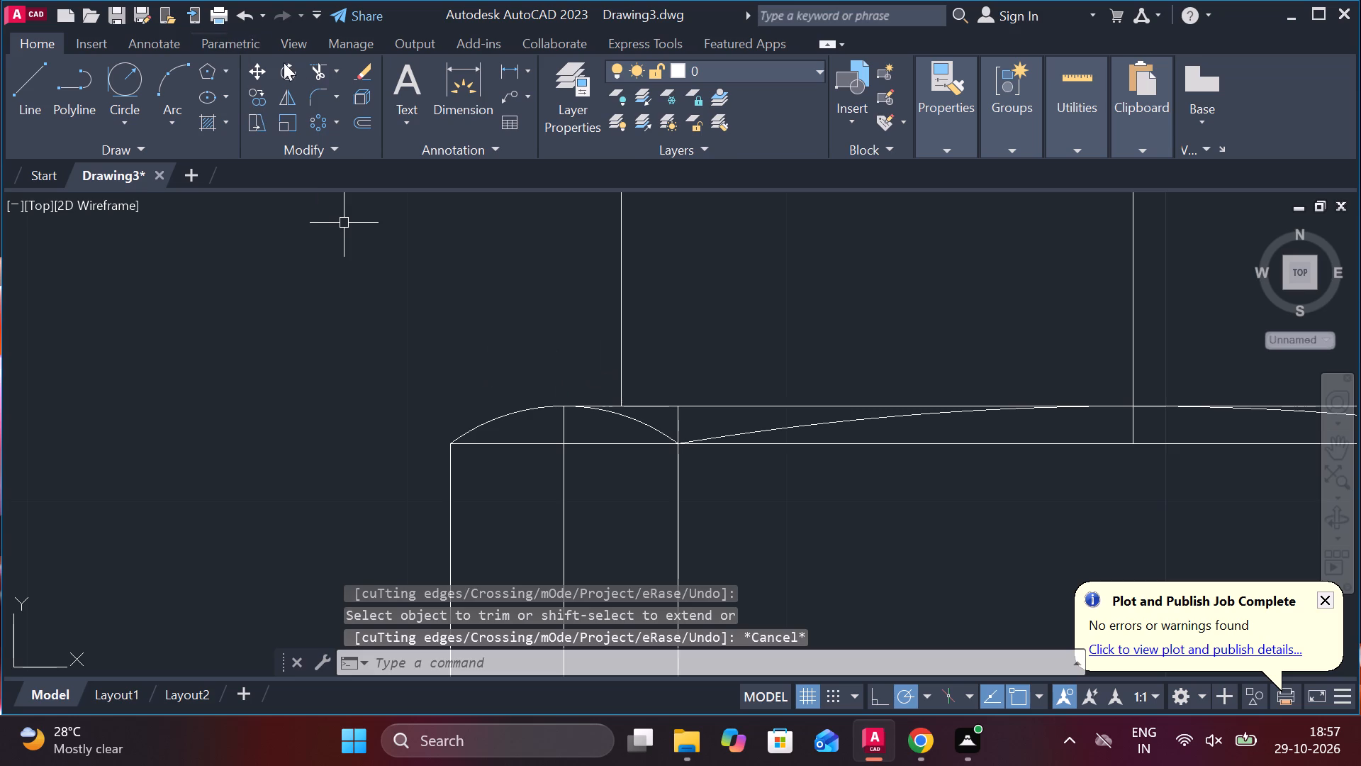
# Fillet the nut's left chamfer arc to the column's left vertical edge with radius 7.
pyautogui.click(316, 99)
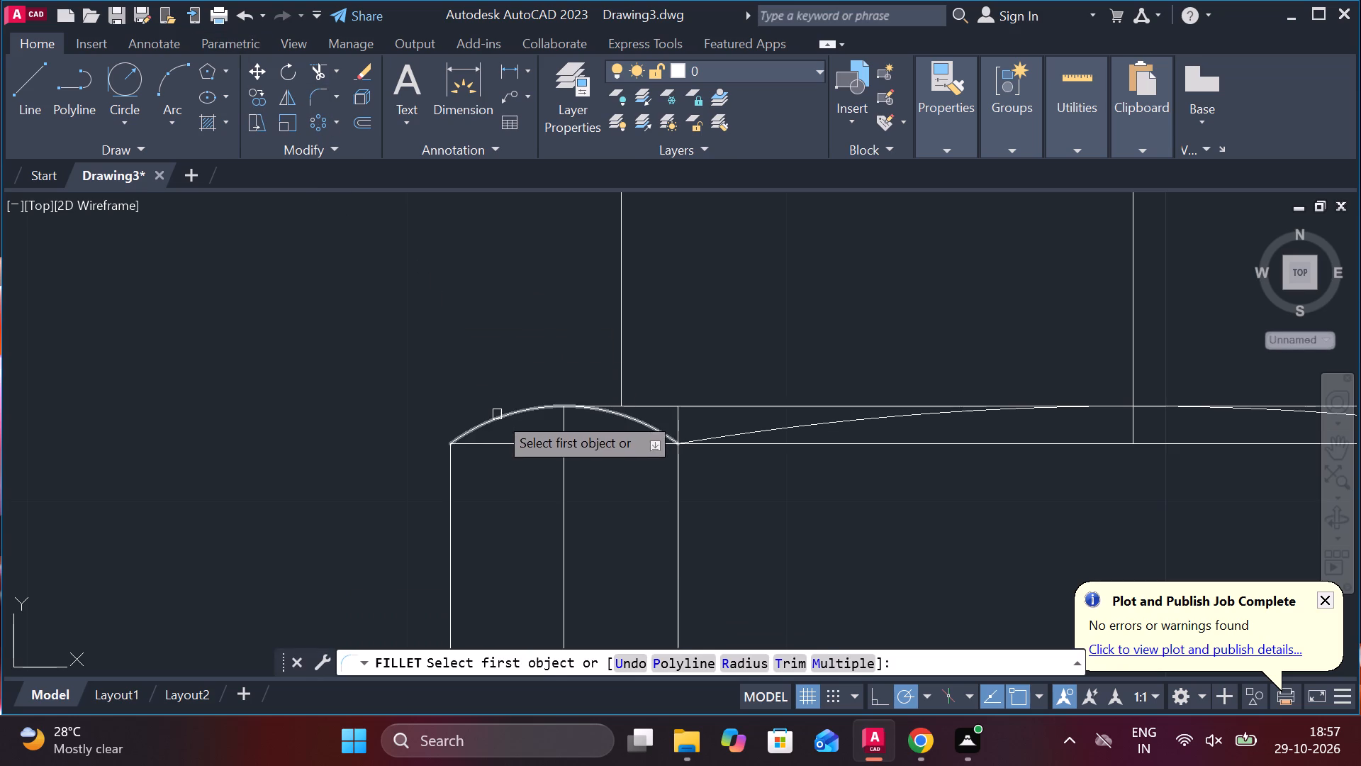
pyautogui.click(497, 415)
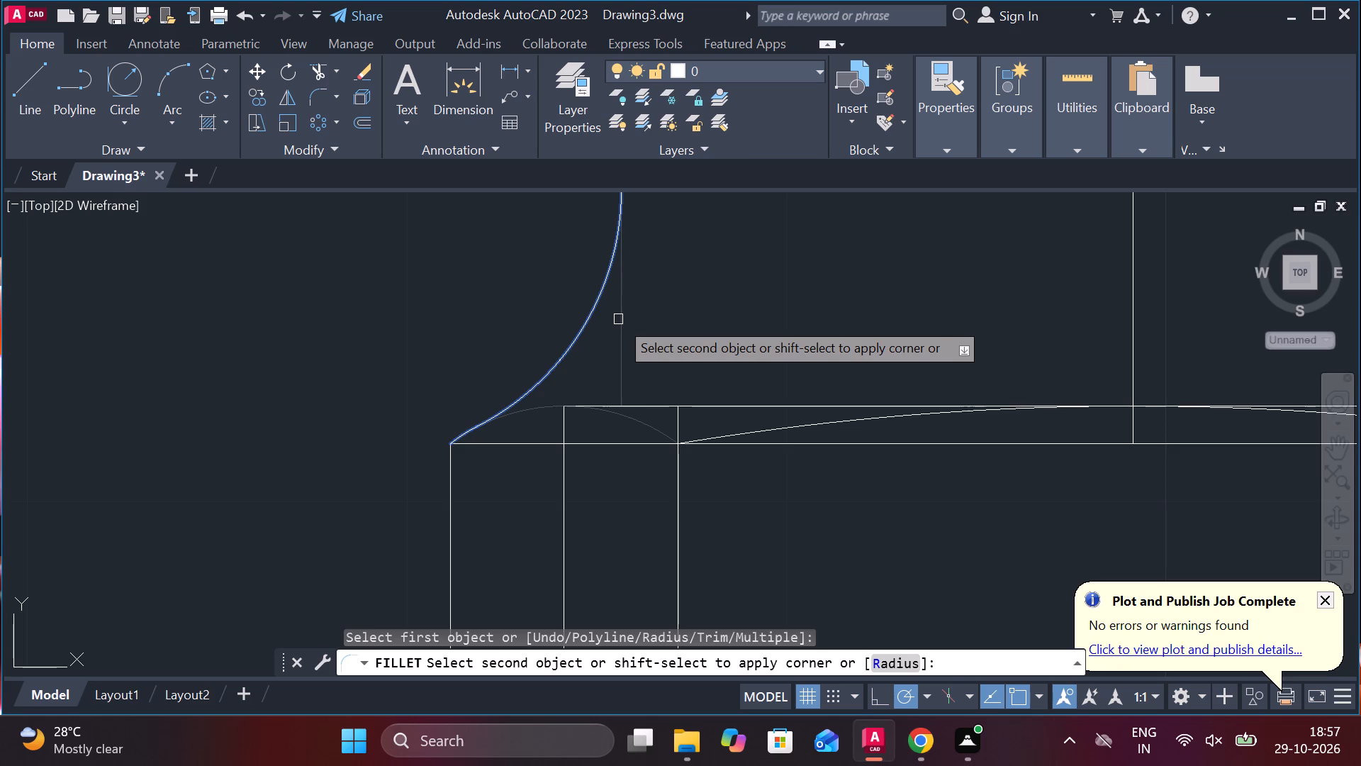
pyautogui.click(618, 319)
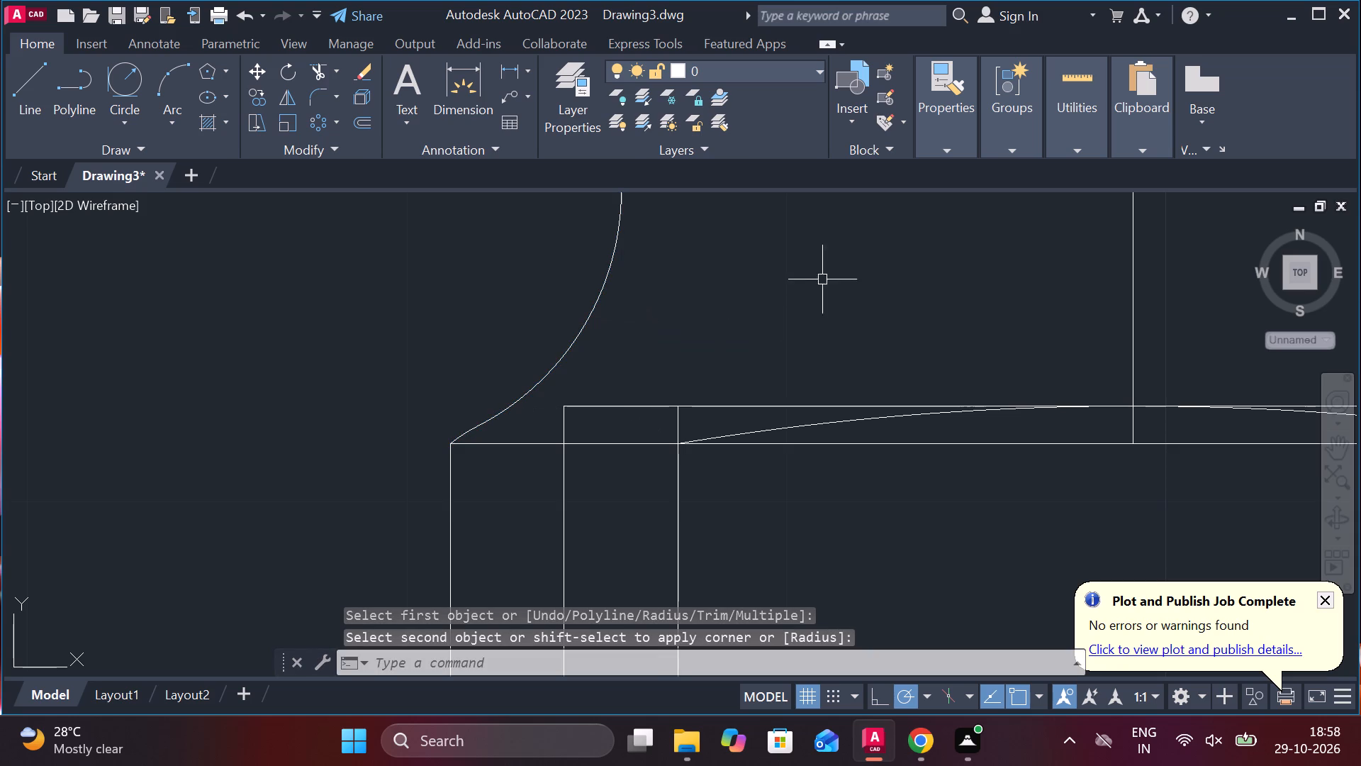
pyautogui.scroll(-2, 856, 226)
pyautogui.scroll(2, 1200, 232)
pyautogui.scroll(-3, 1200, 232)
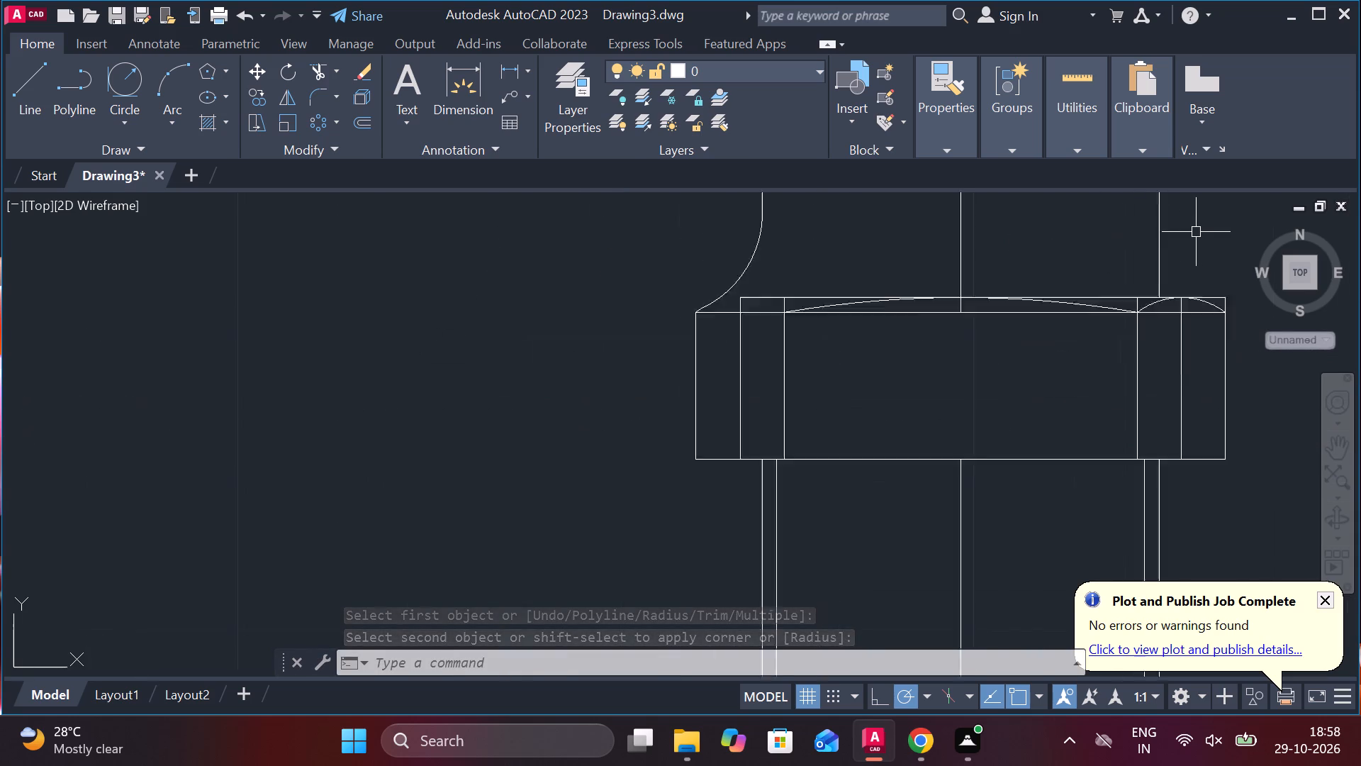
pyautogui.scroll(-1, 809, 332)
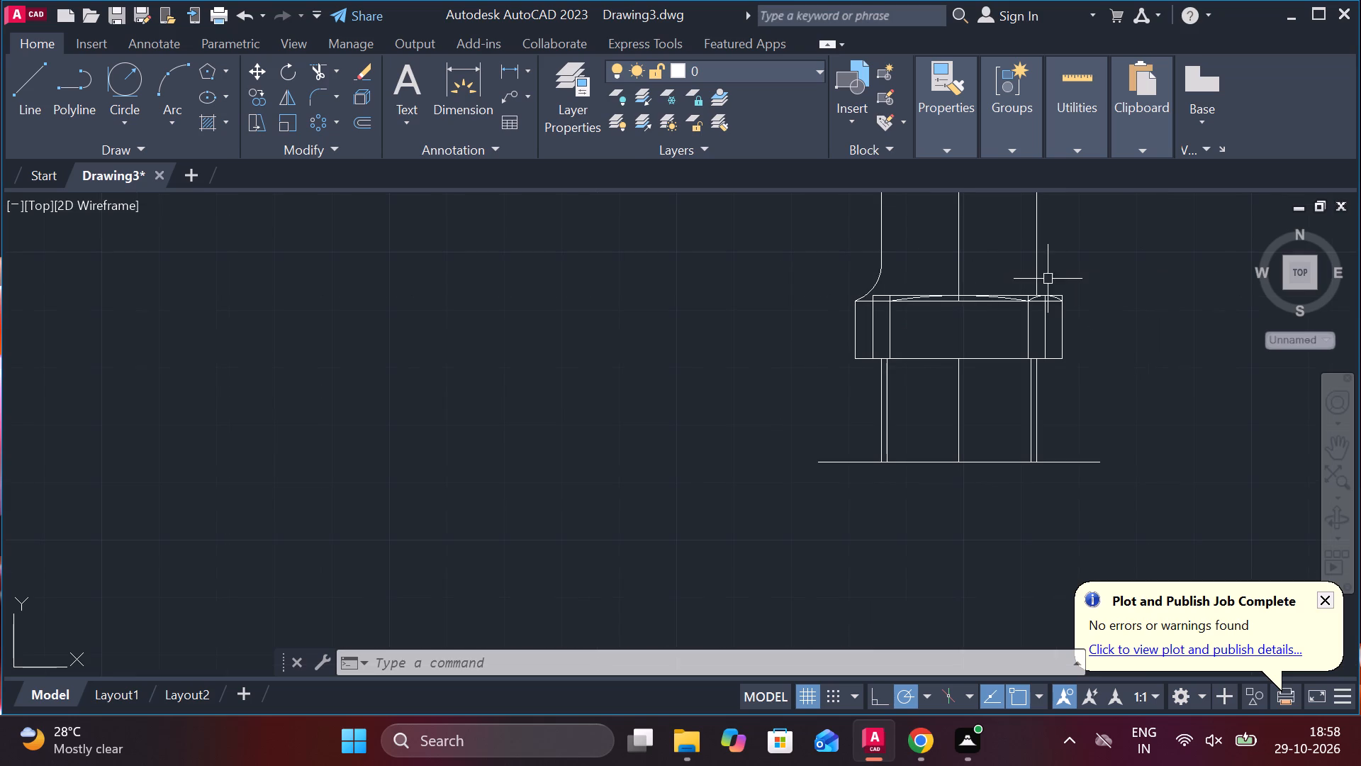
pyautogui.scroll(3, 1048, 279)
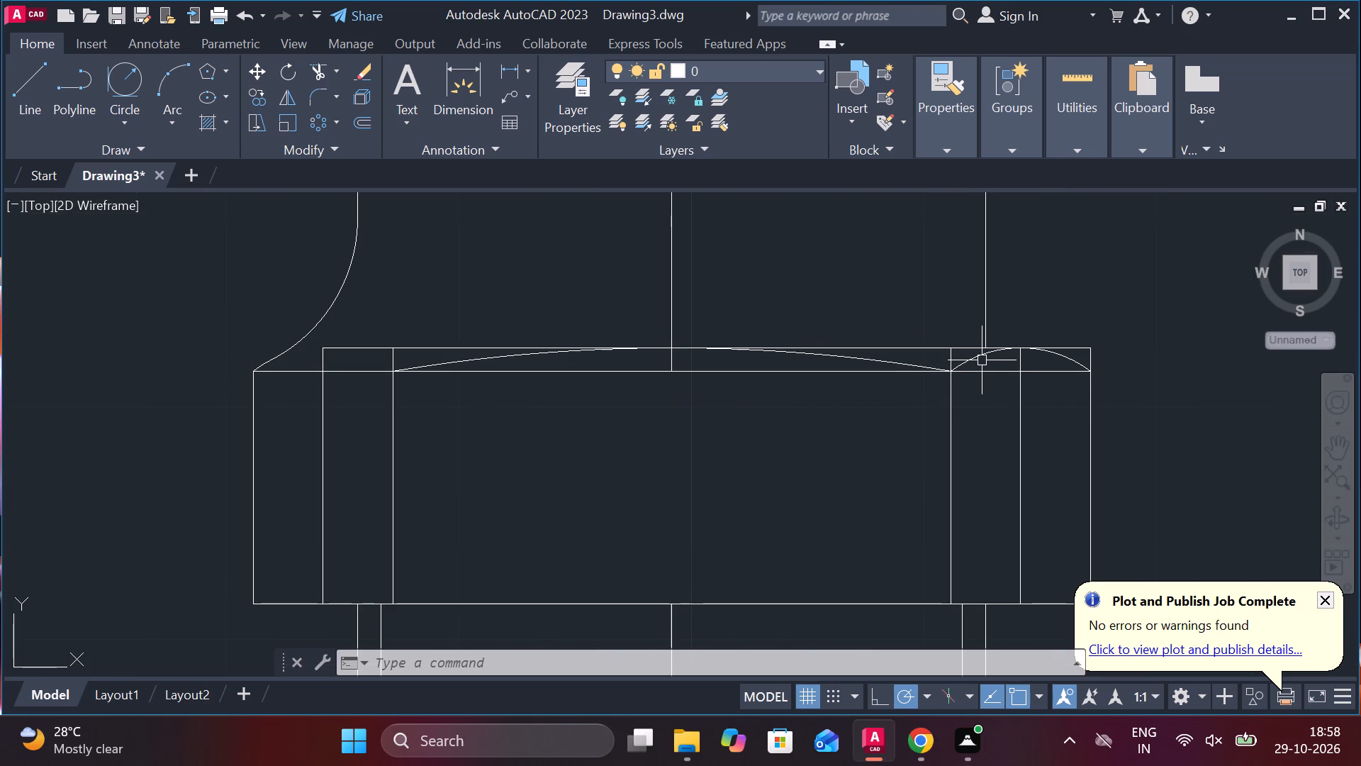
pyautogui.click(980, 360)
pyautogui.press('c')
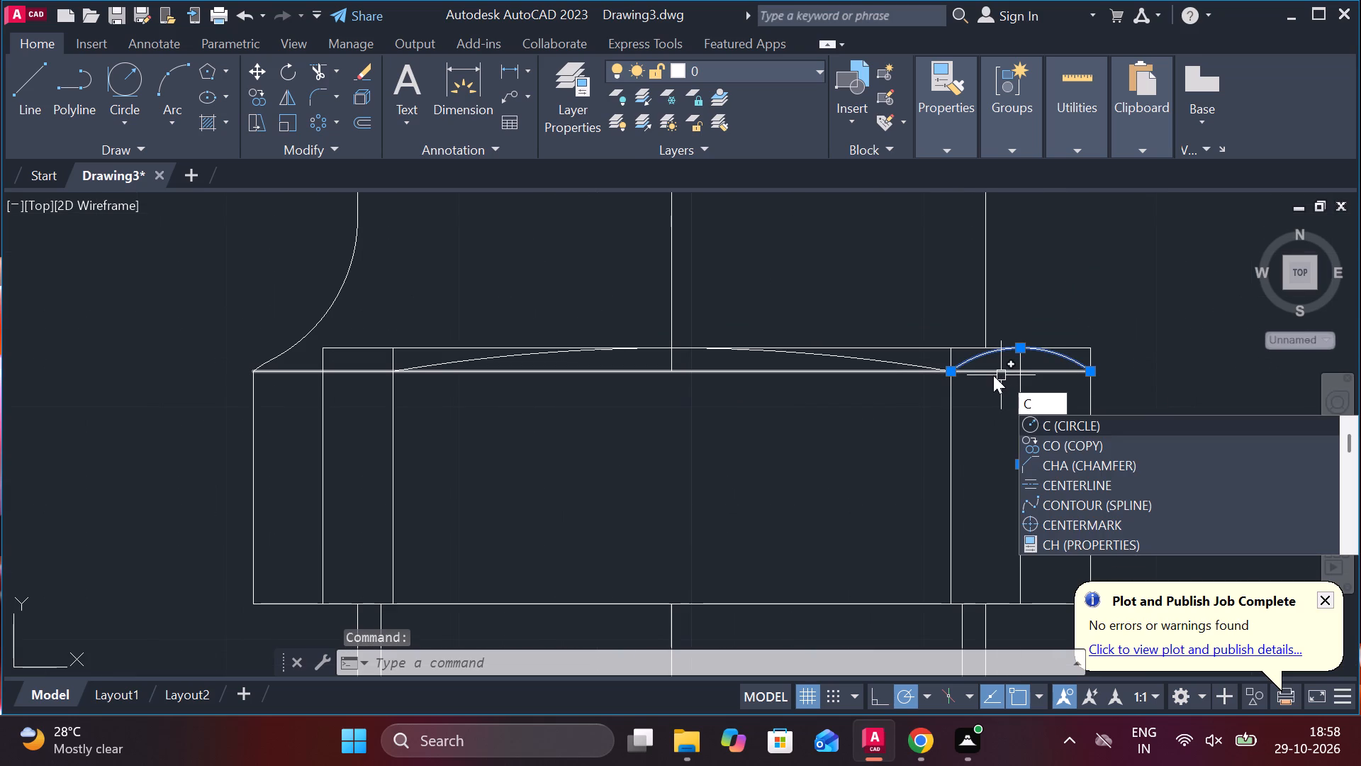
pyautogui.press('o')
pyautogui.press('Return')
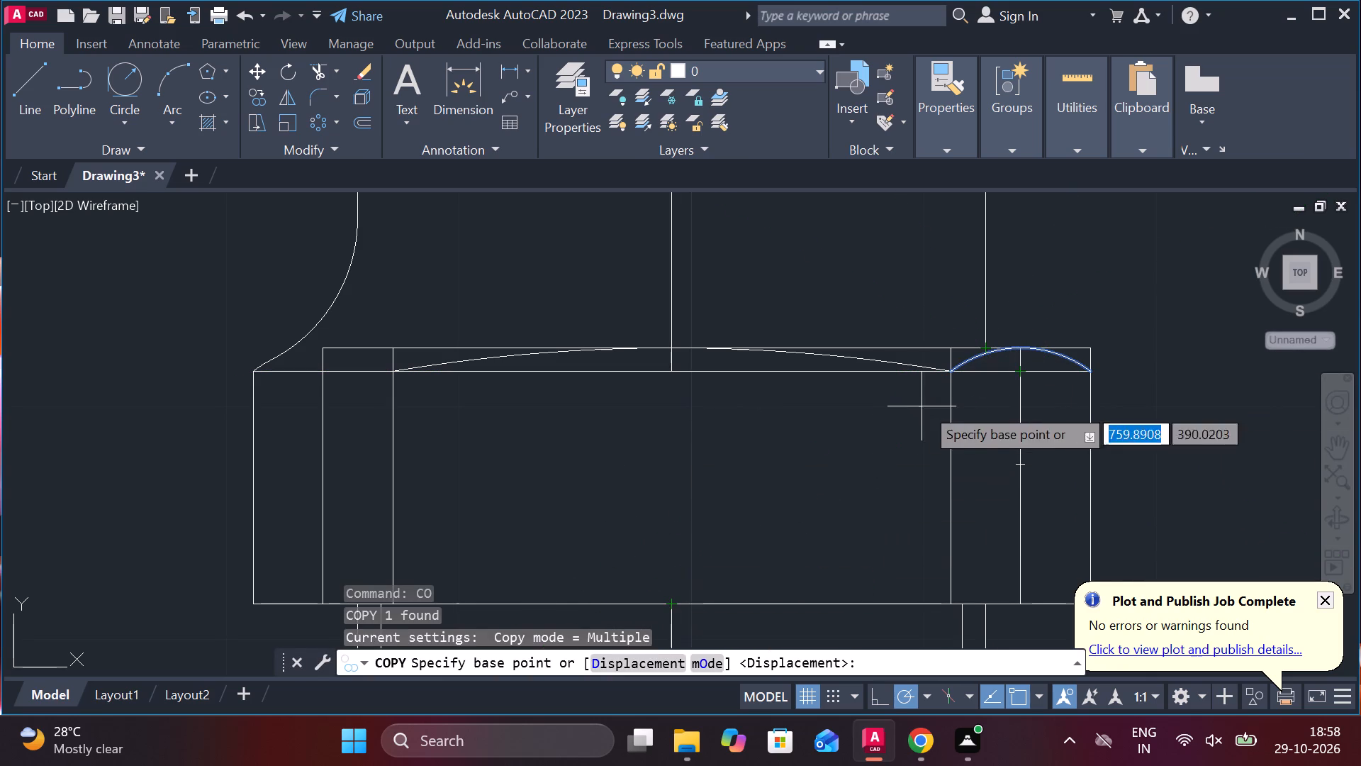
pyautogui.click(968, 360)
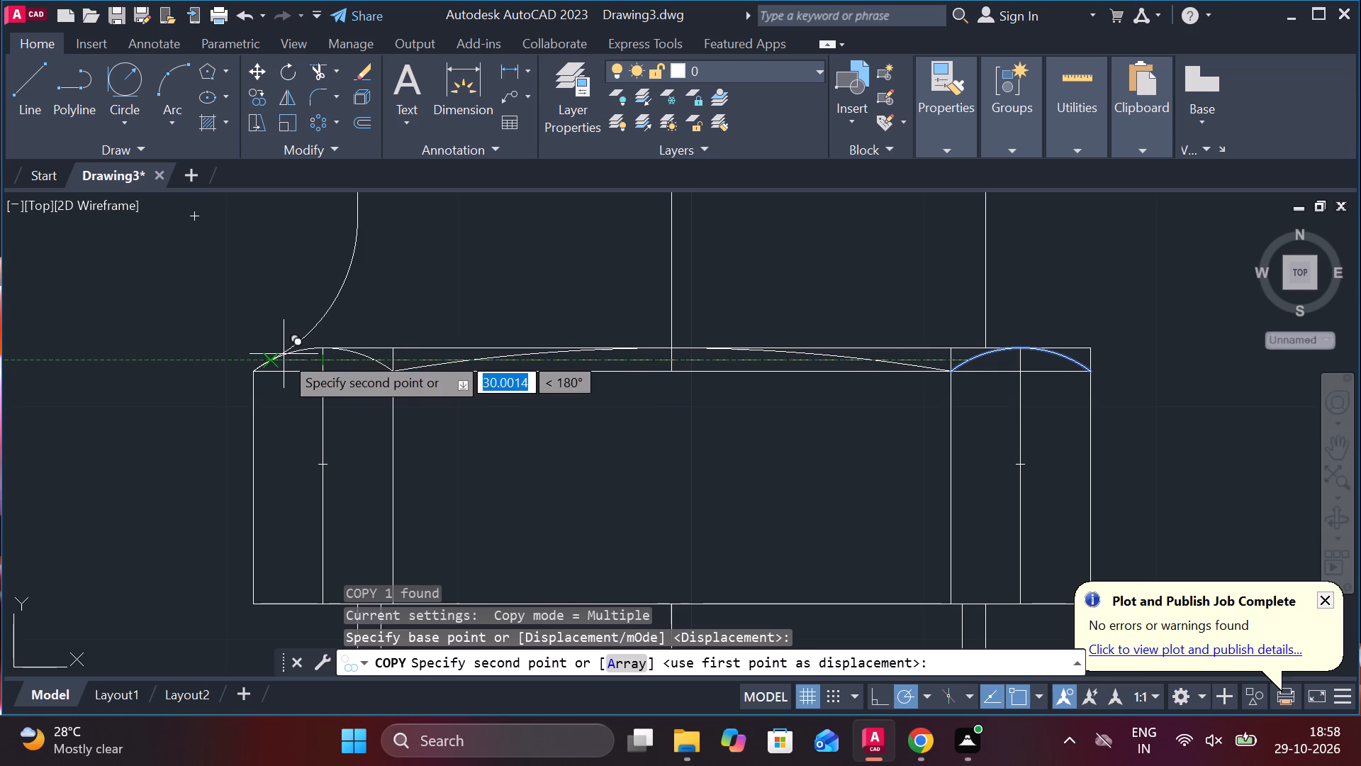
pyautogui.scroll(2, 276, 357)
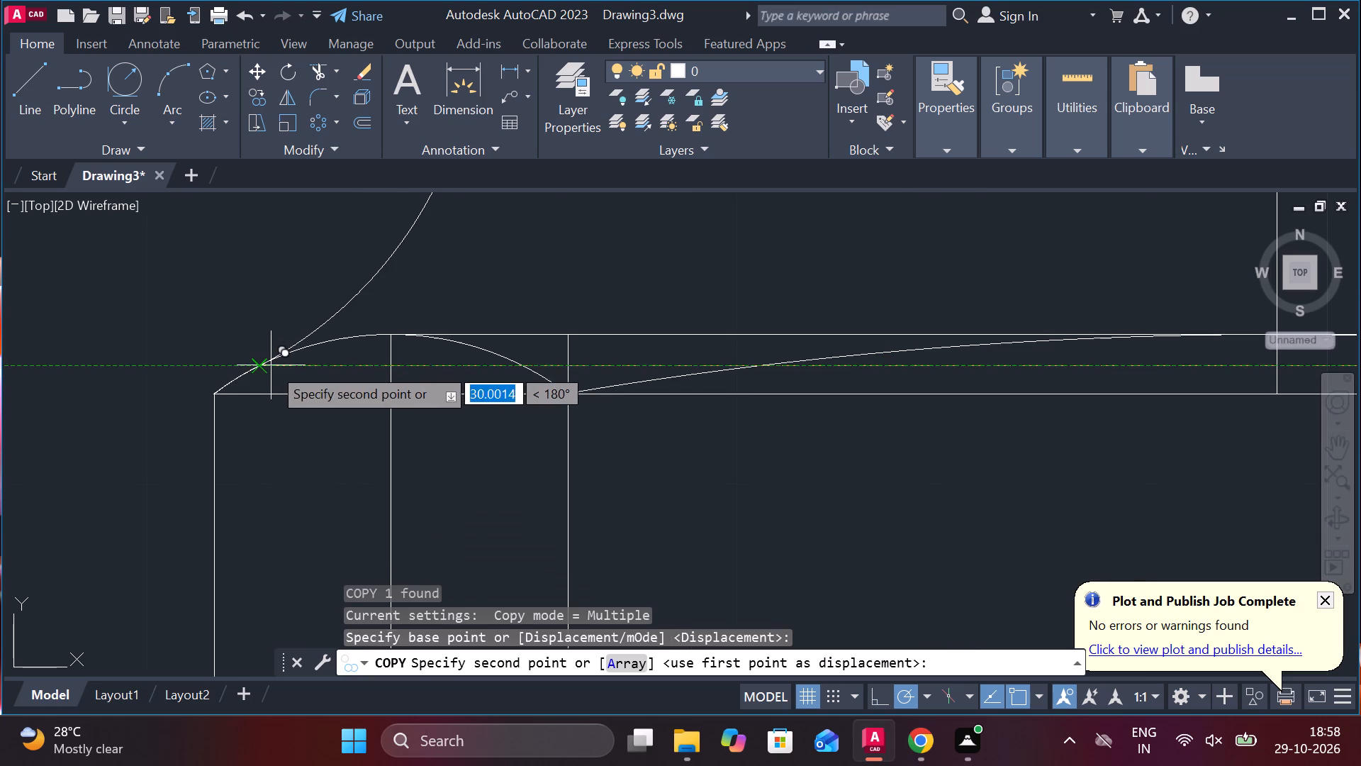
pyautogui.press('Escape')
# Mirror the nut's right chamfer arc about the column's vertical centreline, keeping the source arc.
pyautogui.scroll(-5, 418, 360)
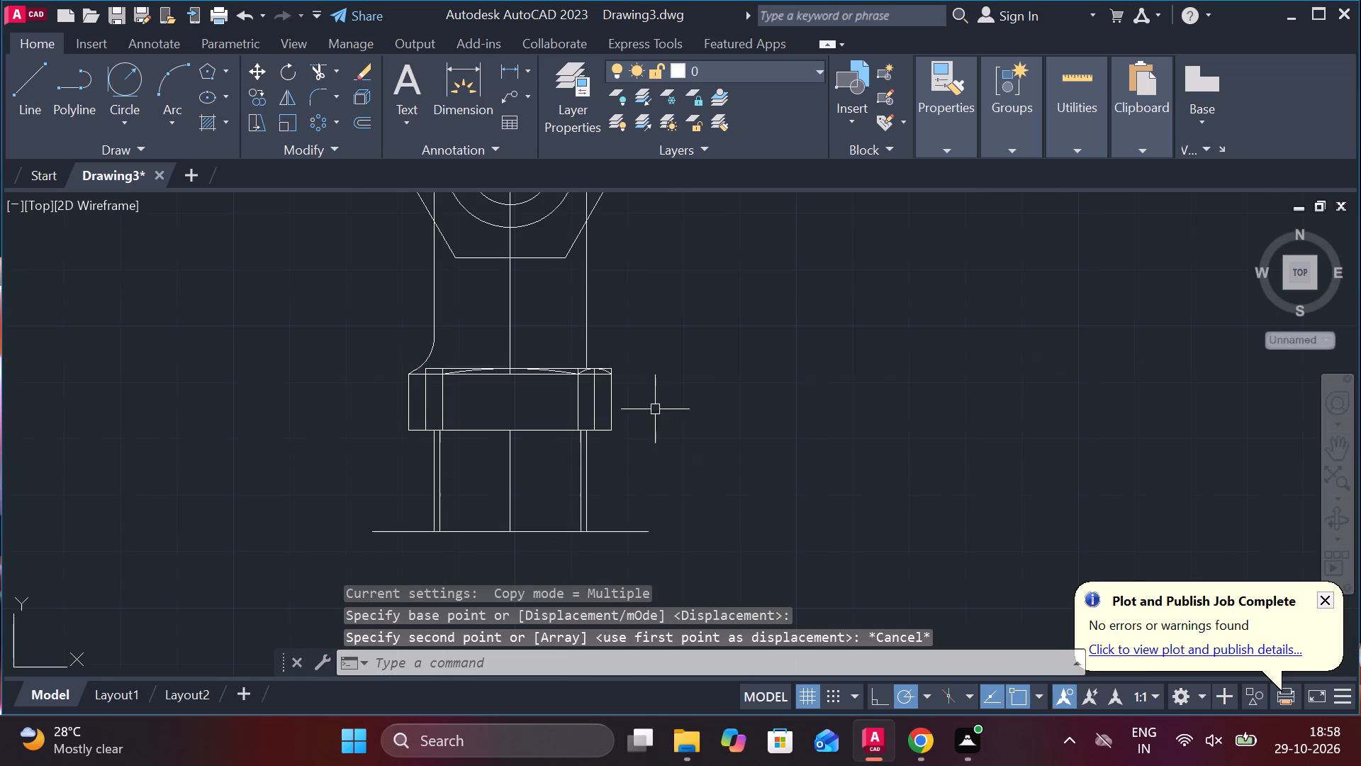
pyautogui.scroll(3, 646, 399)
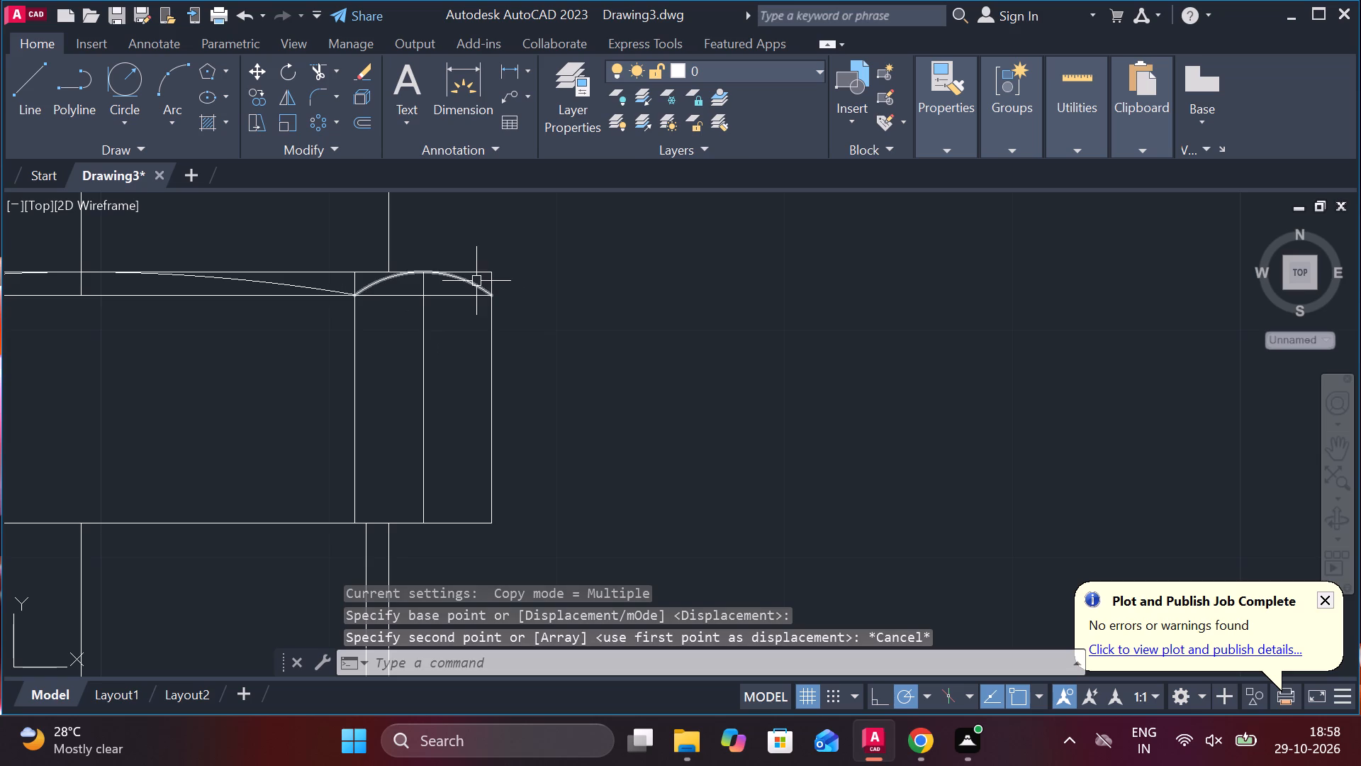
pyautogui.click(476, 281)
pyautogui.click(281, 105)
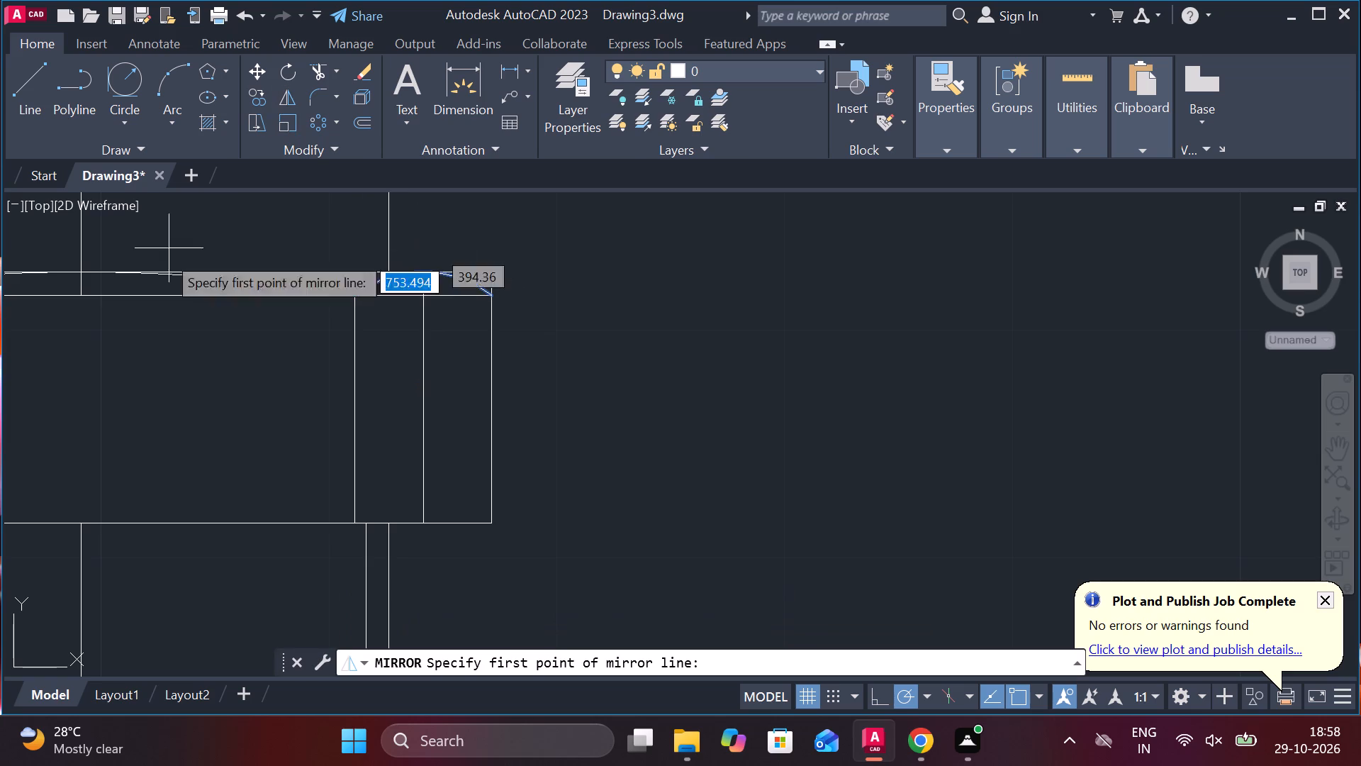
pyautogui.click(77, 521)
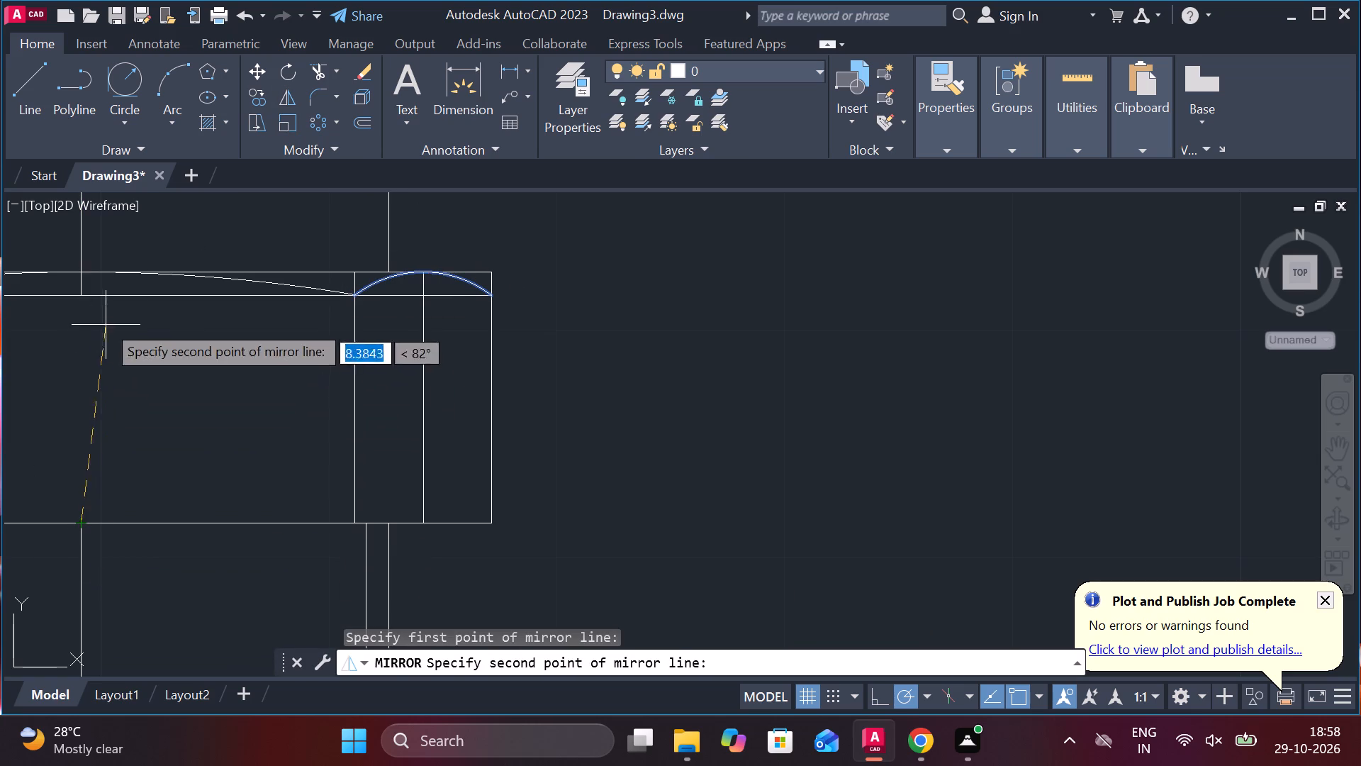
pyautogui.click(84, 269)
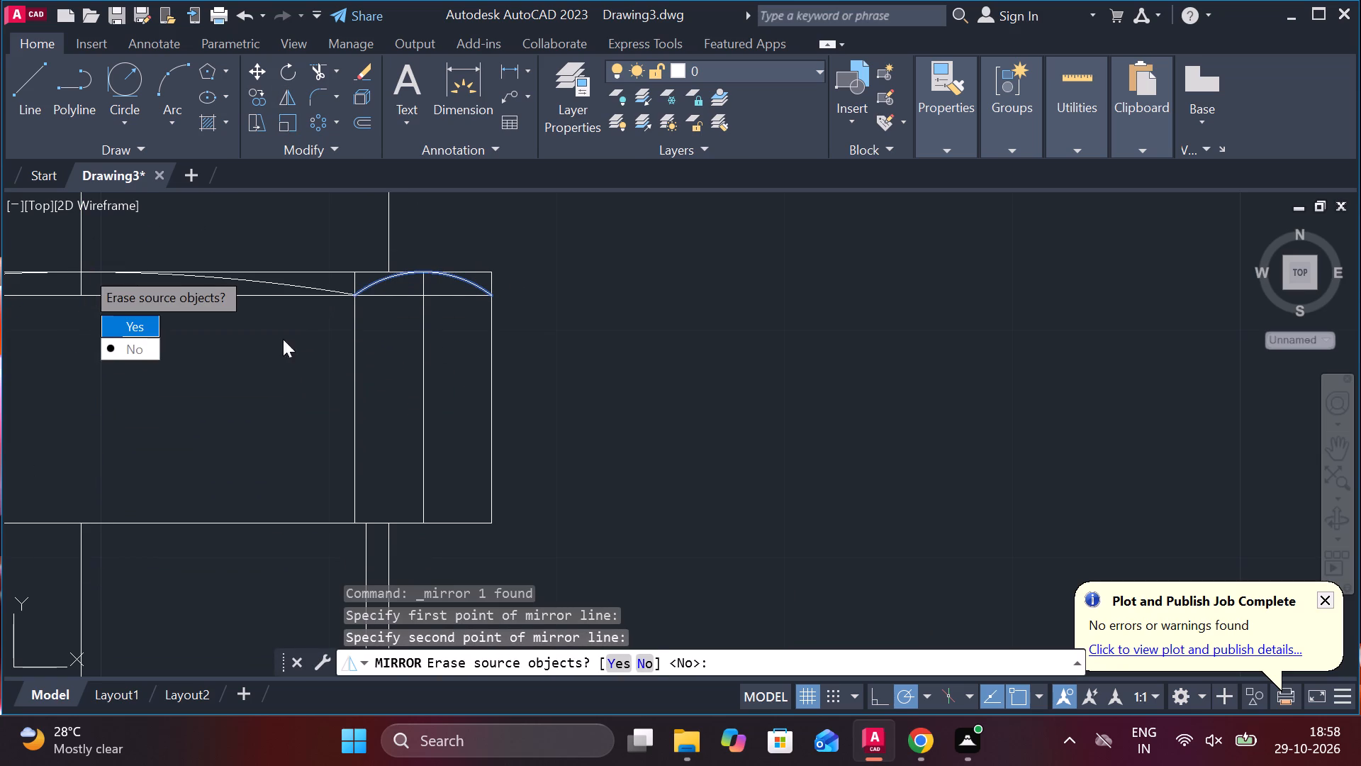
pyautogui.moveTo(113, 353); pyautogui.dragTo(84, 269)
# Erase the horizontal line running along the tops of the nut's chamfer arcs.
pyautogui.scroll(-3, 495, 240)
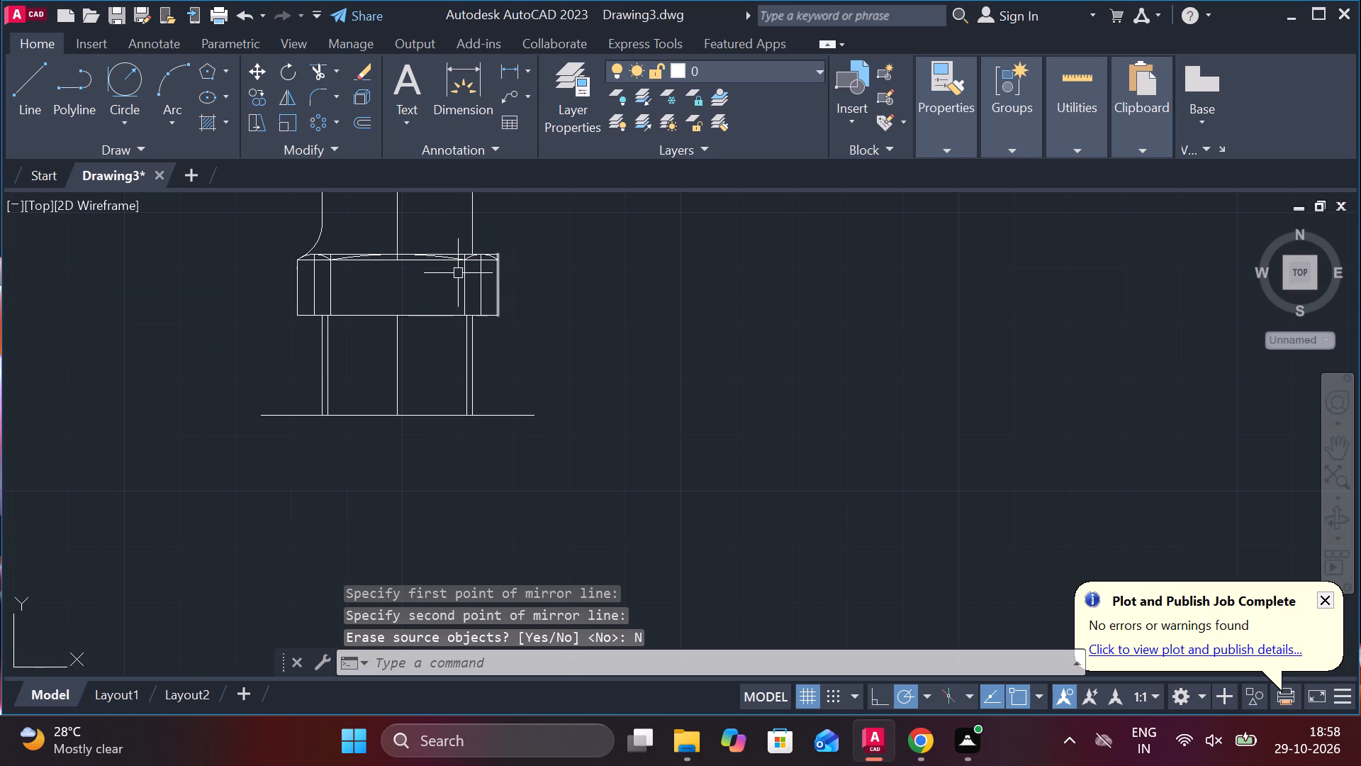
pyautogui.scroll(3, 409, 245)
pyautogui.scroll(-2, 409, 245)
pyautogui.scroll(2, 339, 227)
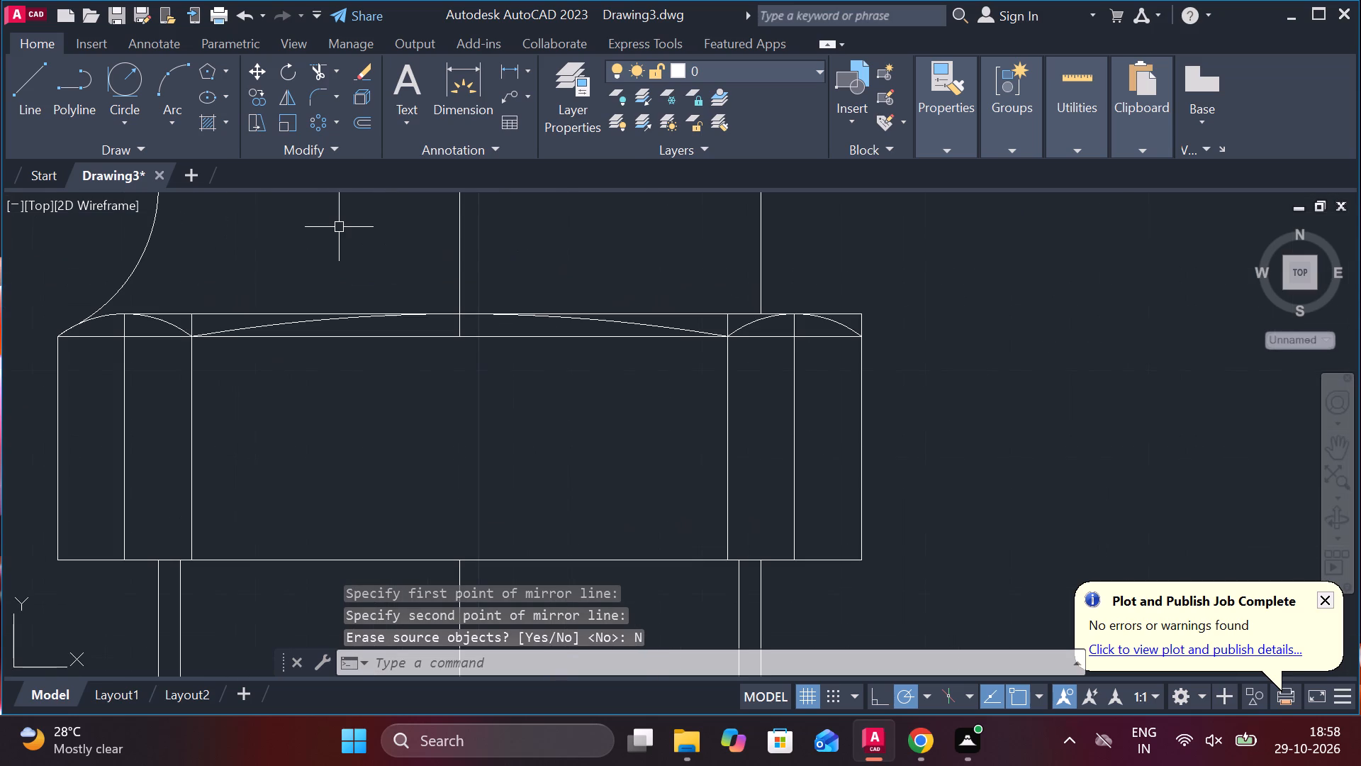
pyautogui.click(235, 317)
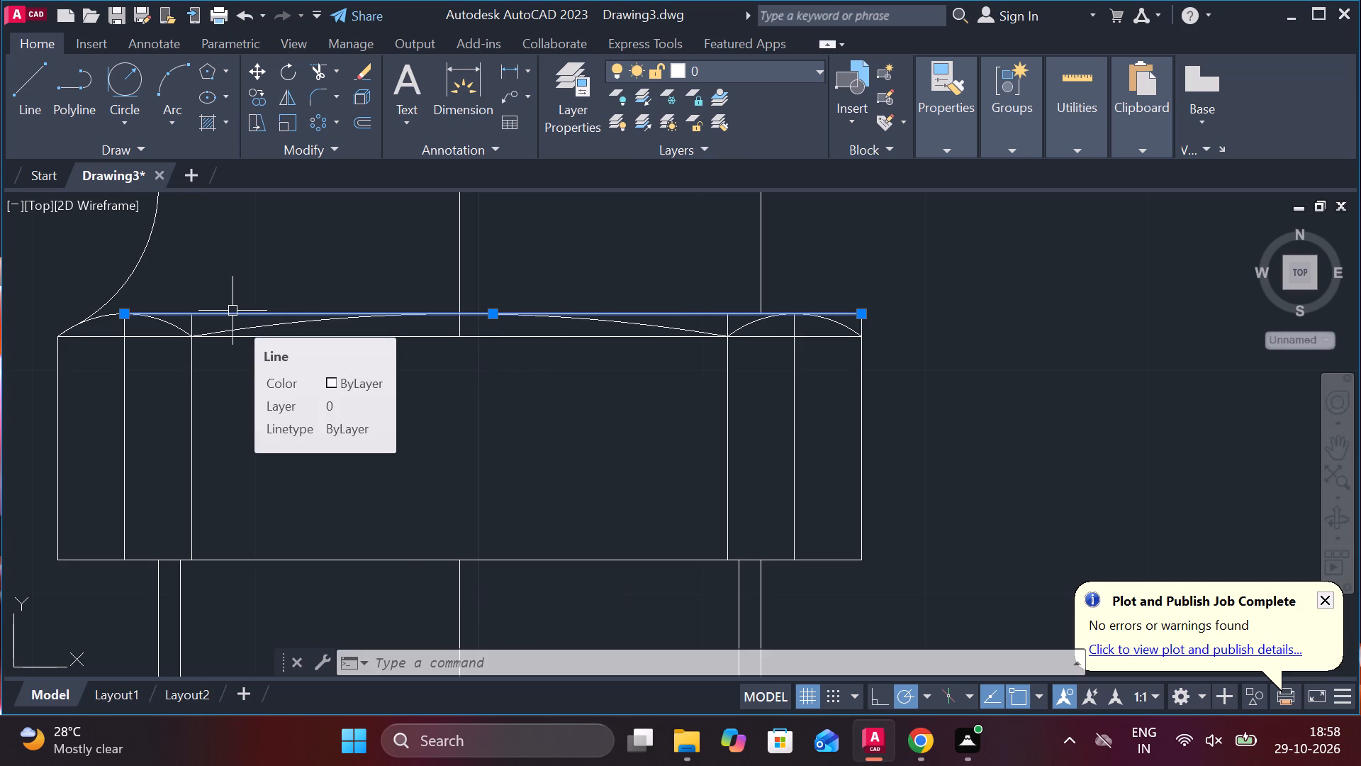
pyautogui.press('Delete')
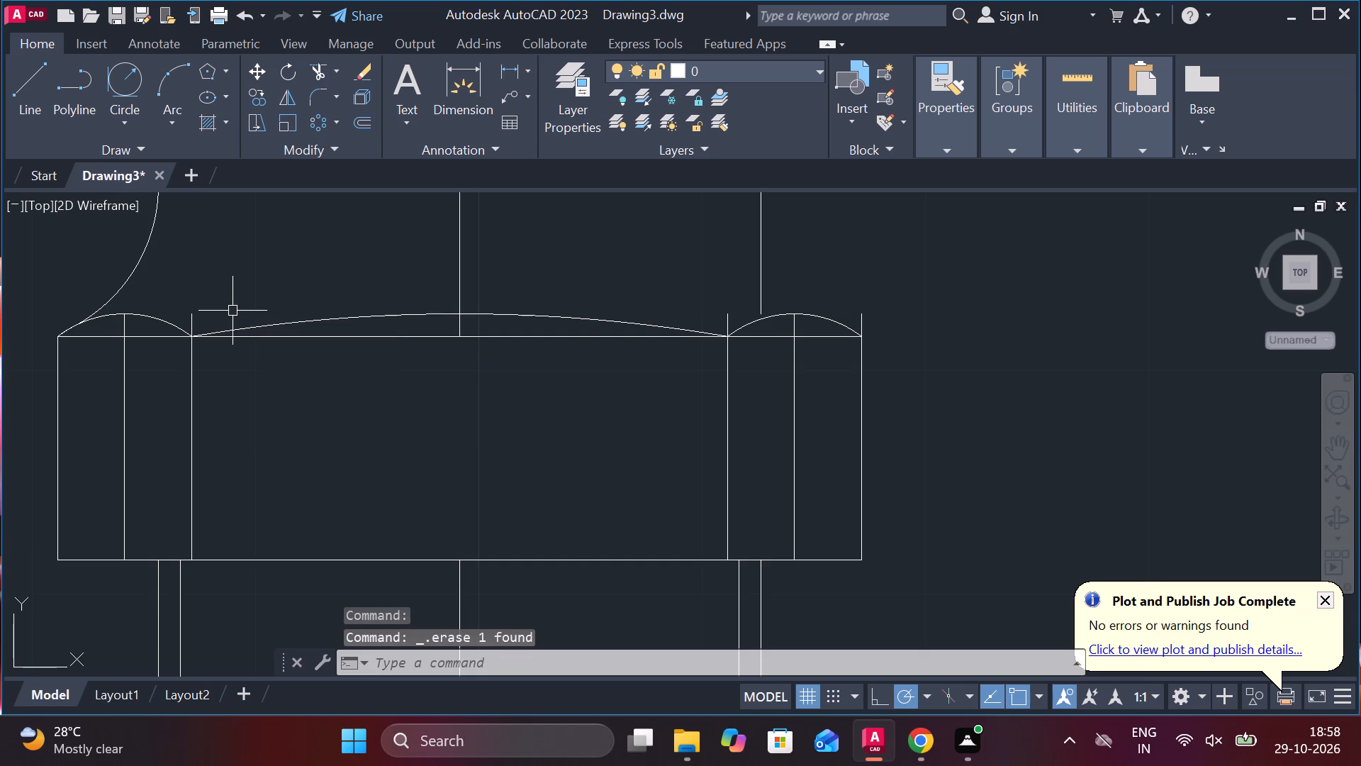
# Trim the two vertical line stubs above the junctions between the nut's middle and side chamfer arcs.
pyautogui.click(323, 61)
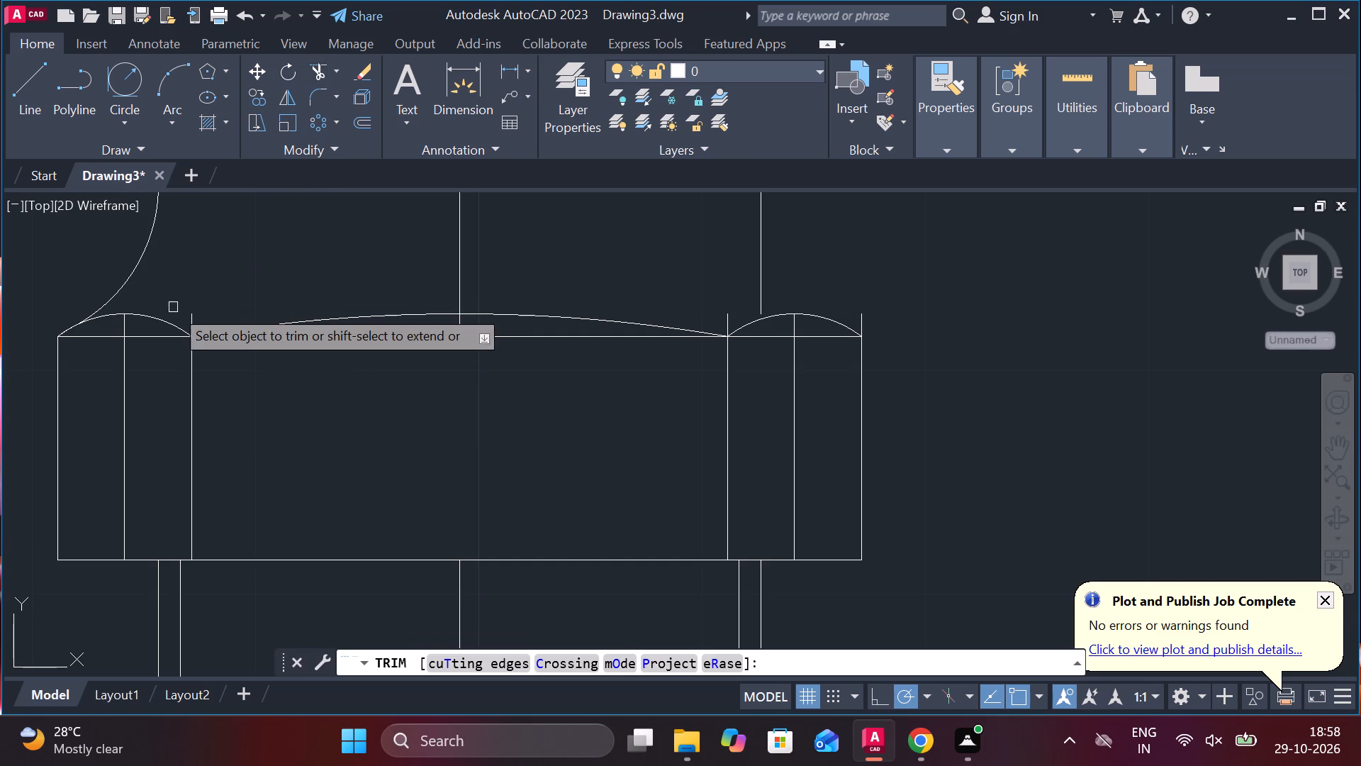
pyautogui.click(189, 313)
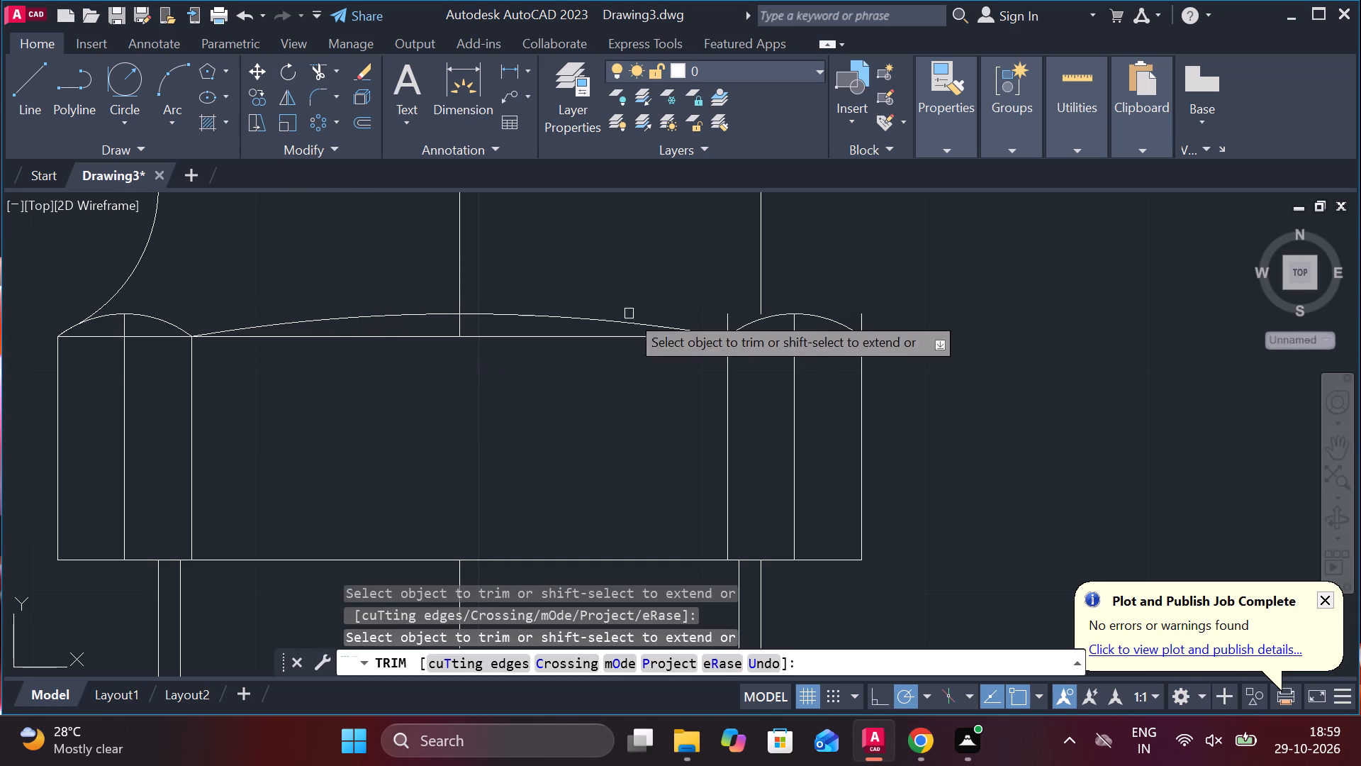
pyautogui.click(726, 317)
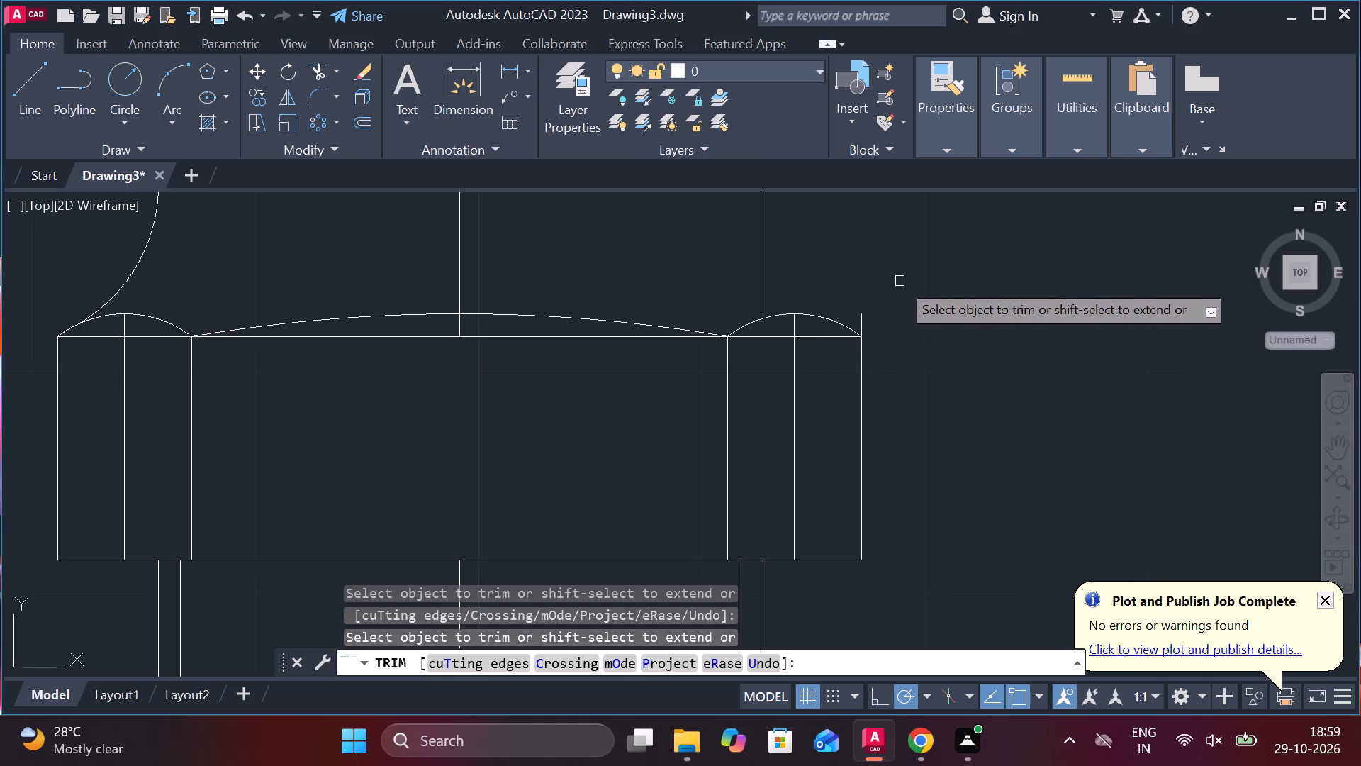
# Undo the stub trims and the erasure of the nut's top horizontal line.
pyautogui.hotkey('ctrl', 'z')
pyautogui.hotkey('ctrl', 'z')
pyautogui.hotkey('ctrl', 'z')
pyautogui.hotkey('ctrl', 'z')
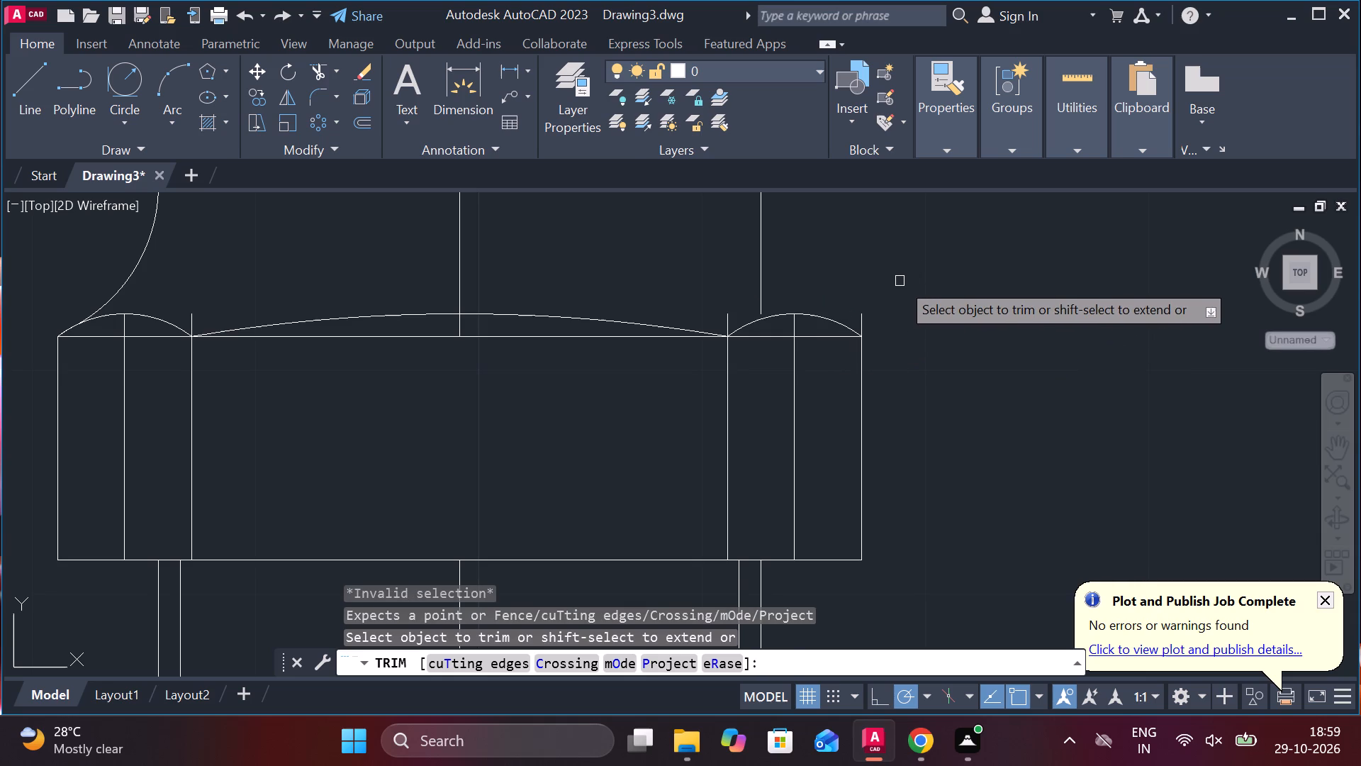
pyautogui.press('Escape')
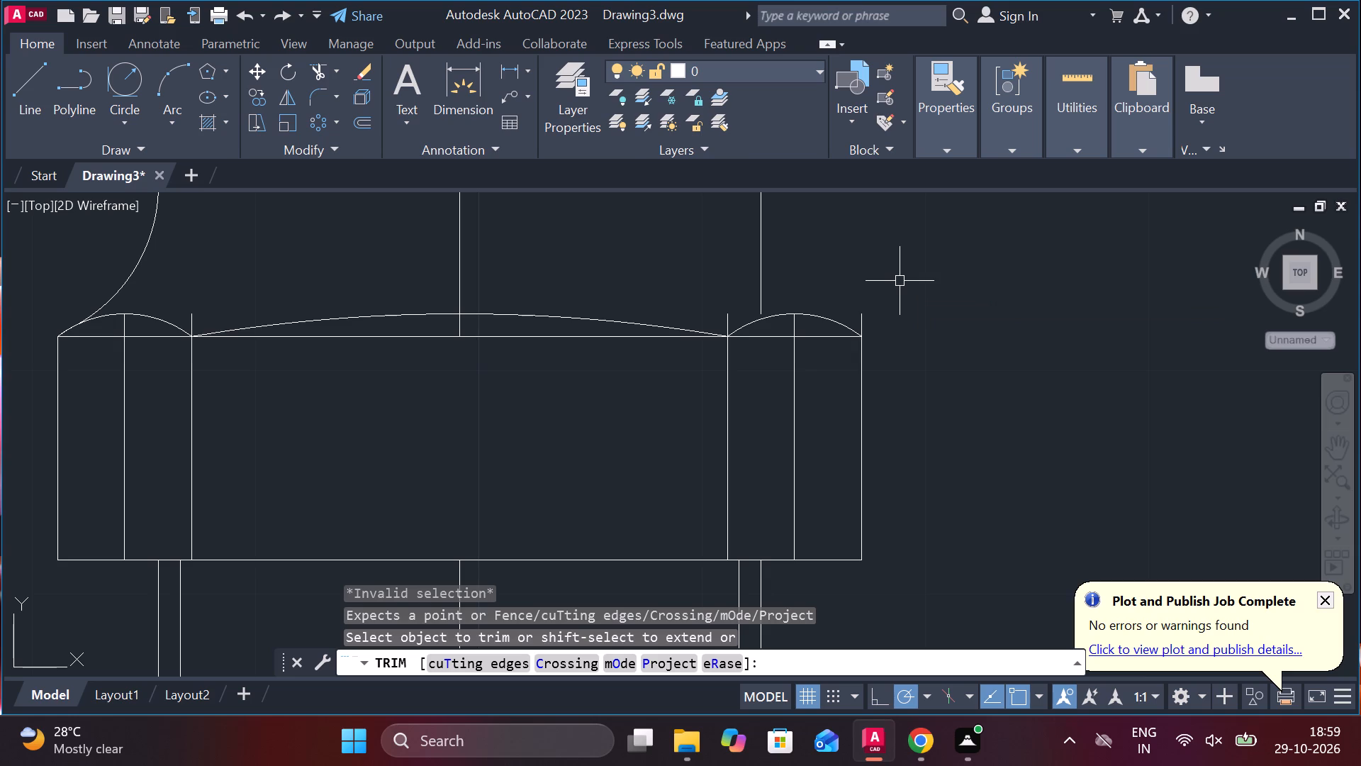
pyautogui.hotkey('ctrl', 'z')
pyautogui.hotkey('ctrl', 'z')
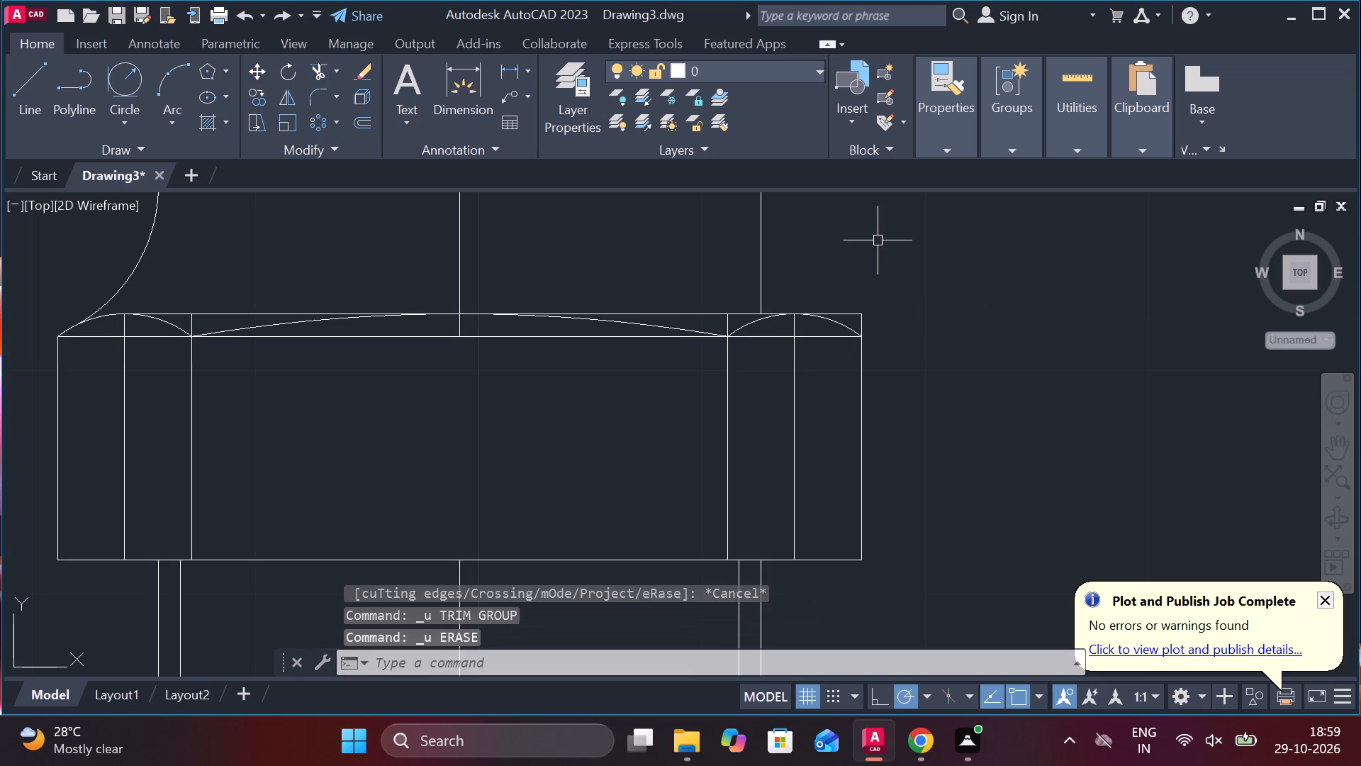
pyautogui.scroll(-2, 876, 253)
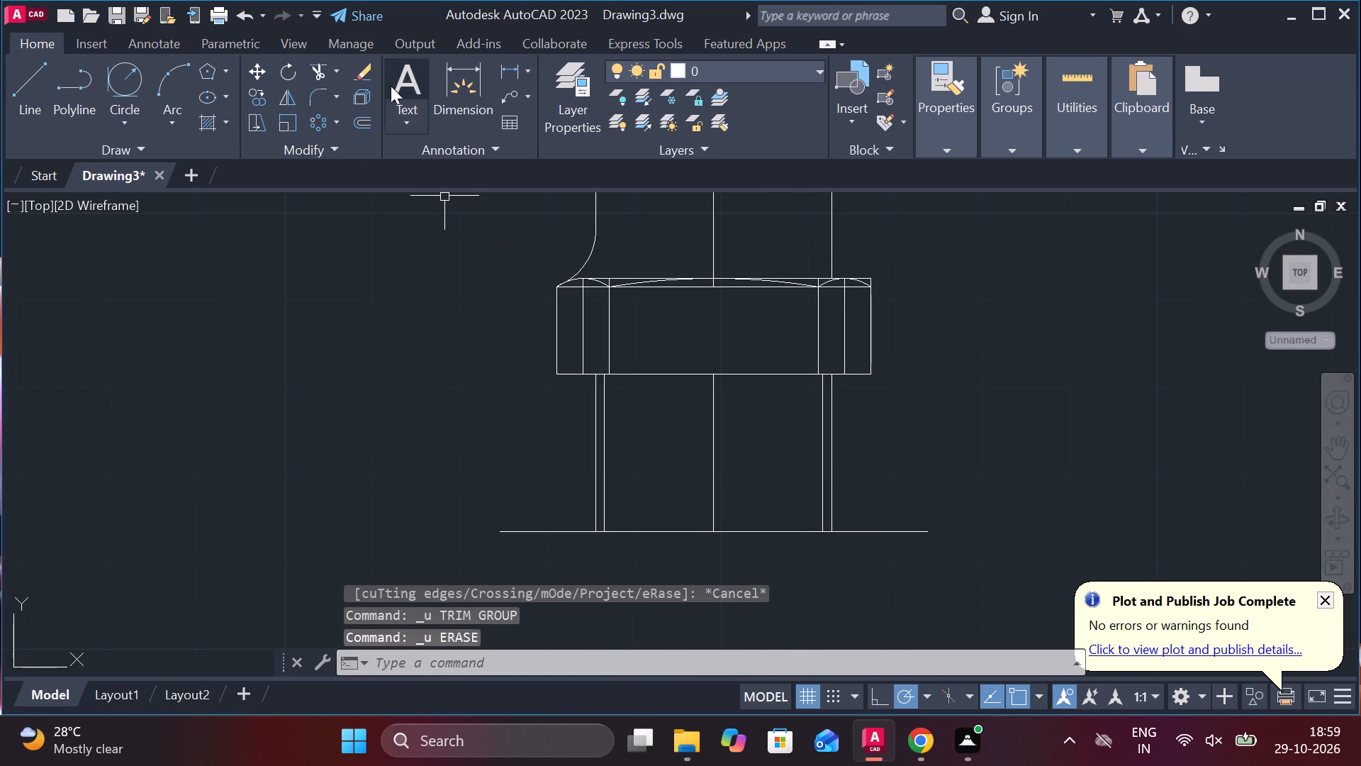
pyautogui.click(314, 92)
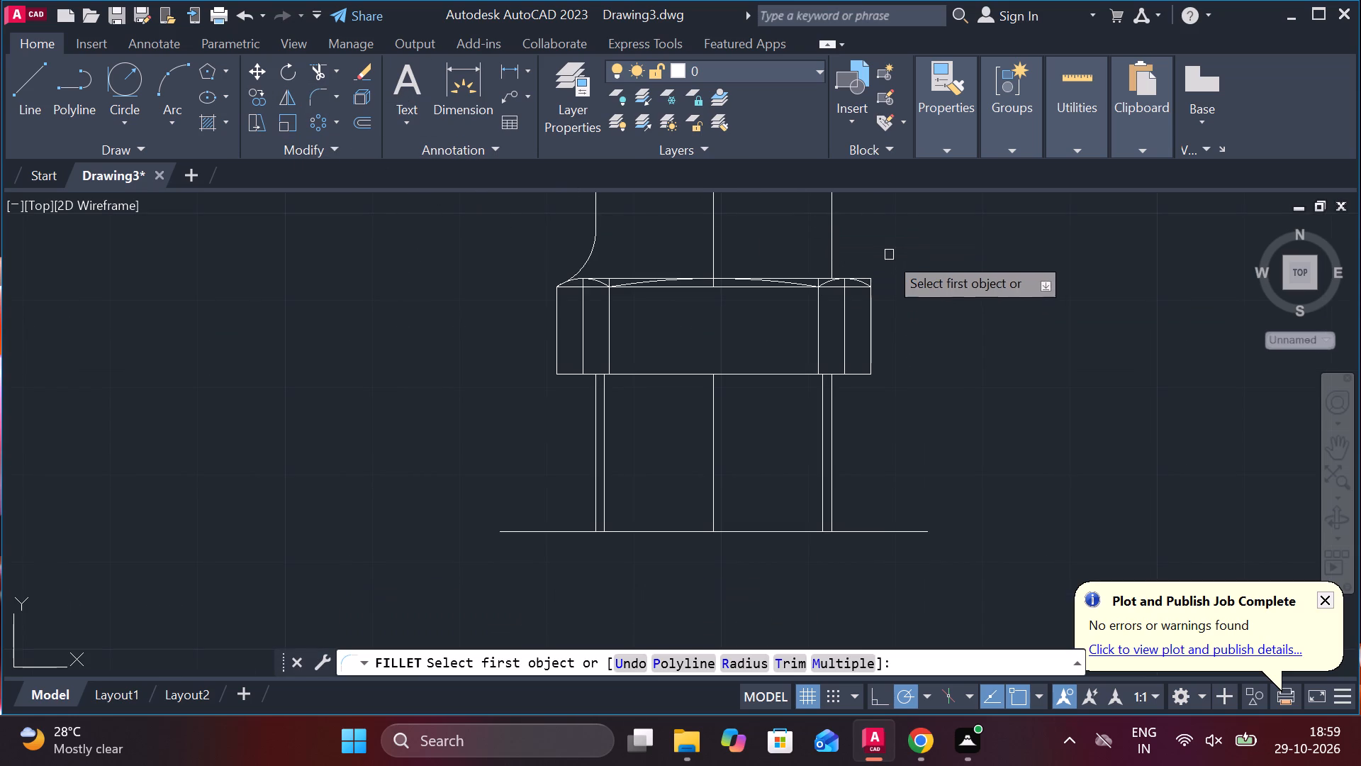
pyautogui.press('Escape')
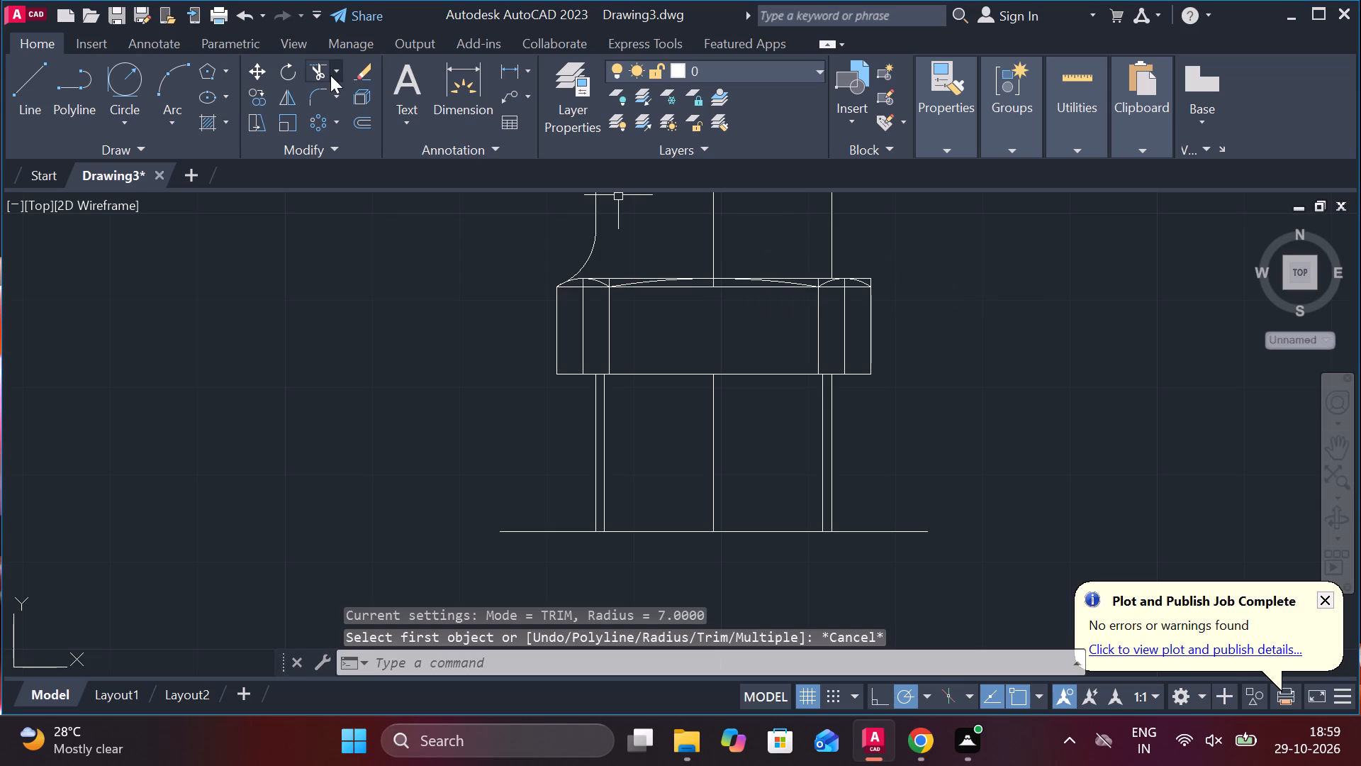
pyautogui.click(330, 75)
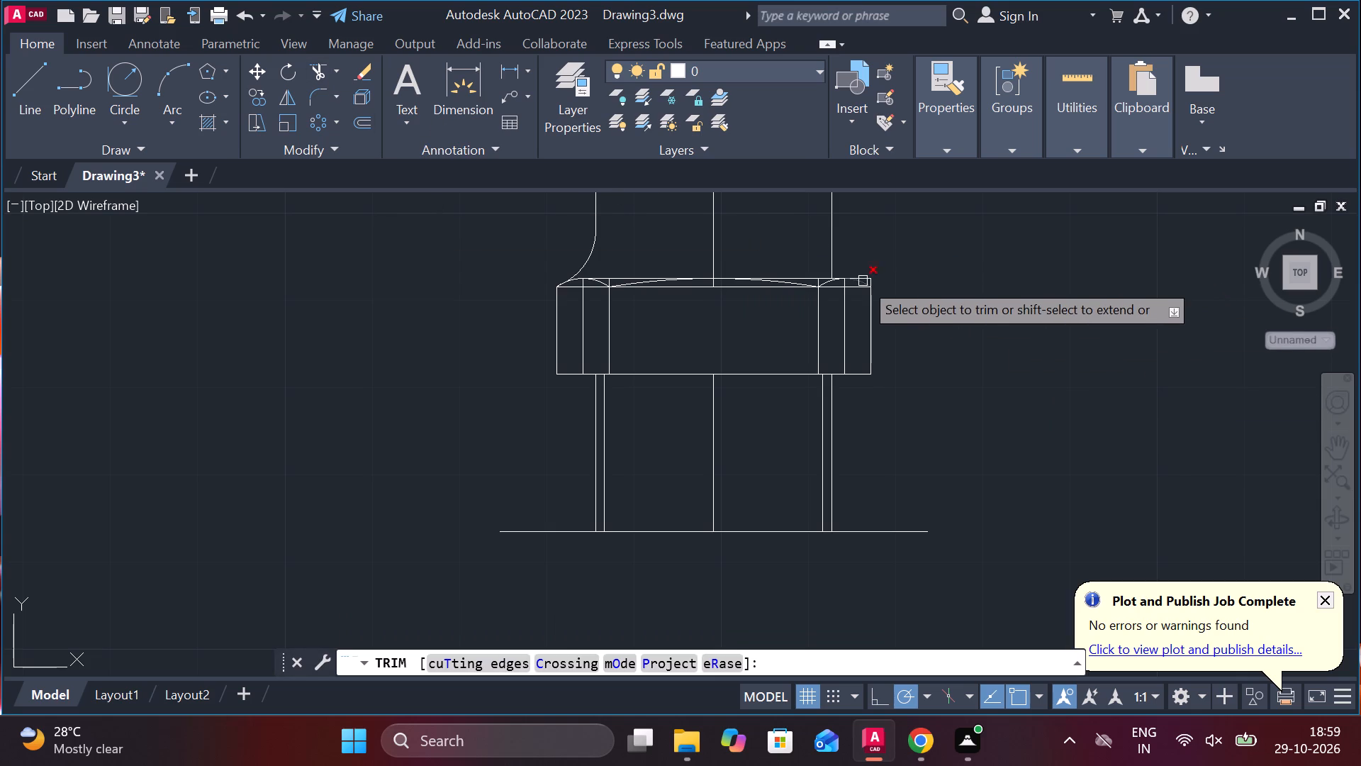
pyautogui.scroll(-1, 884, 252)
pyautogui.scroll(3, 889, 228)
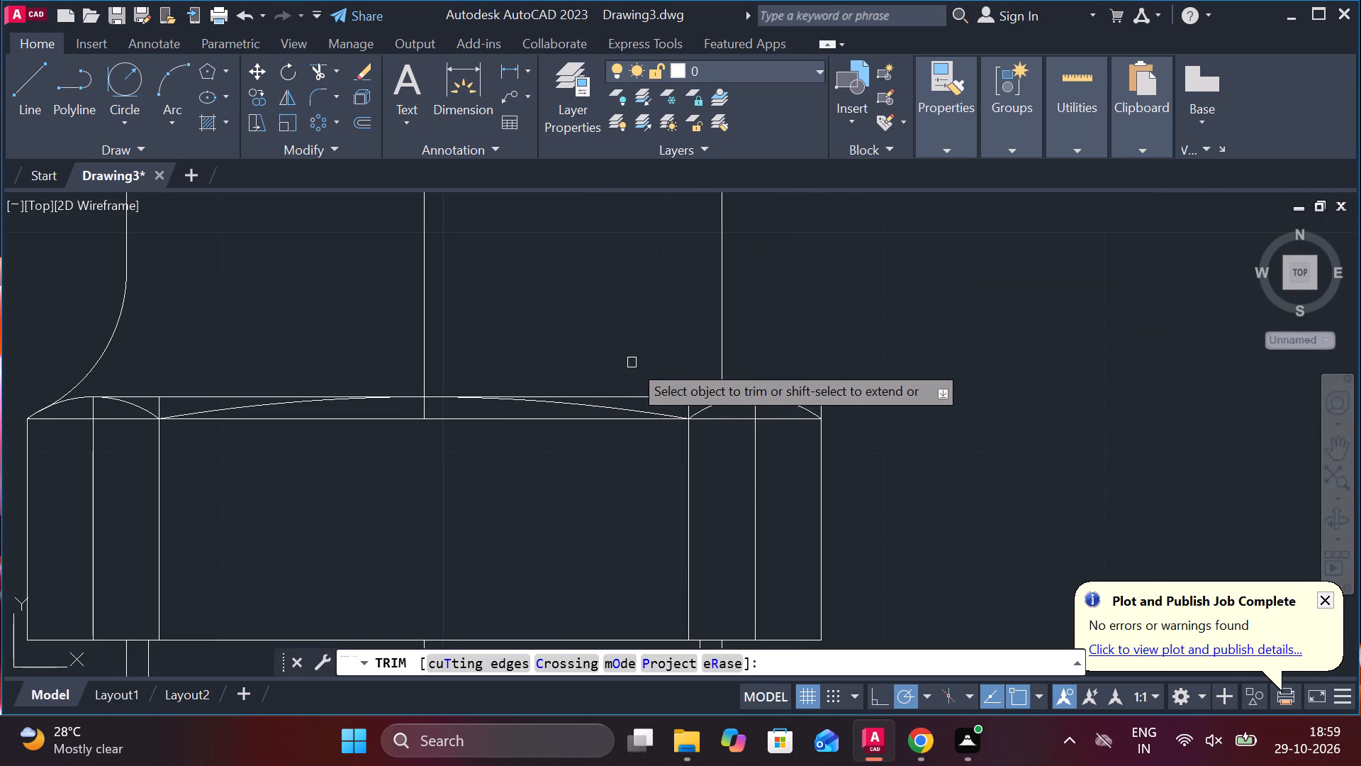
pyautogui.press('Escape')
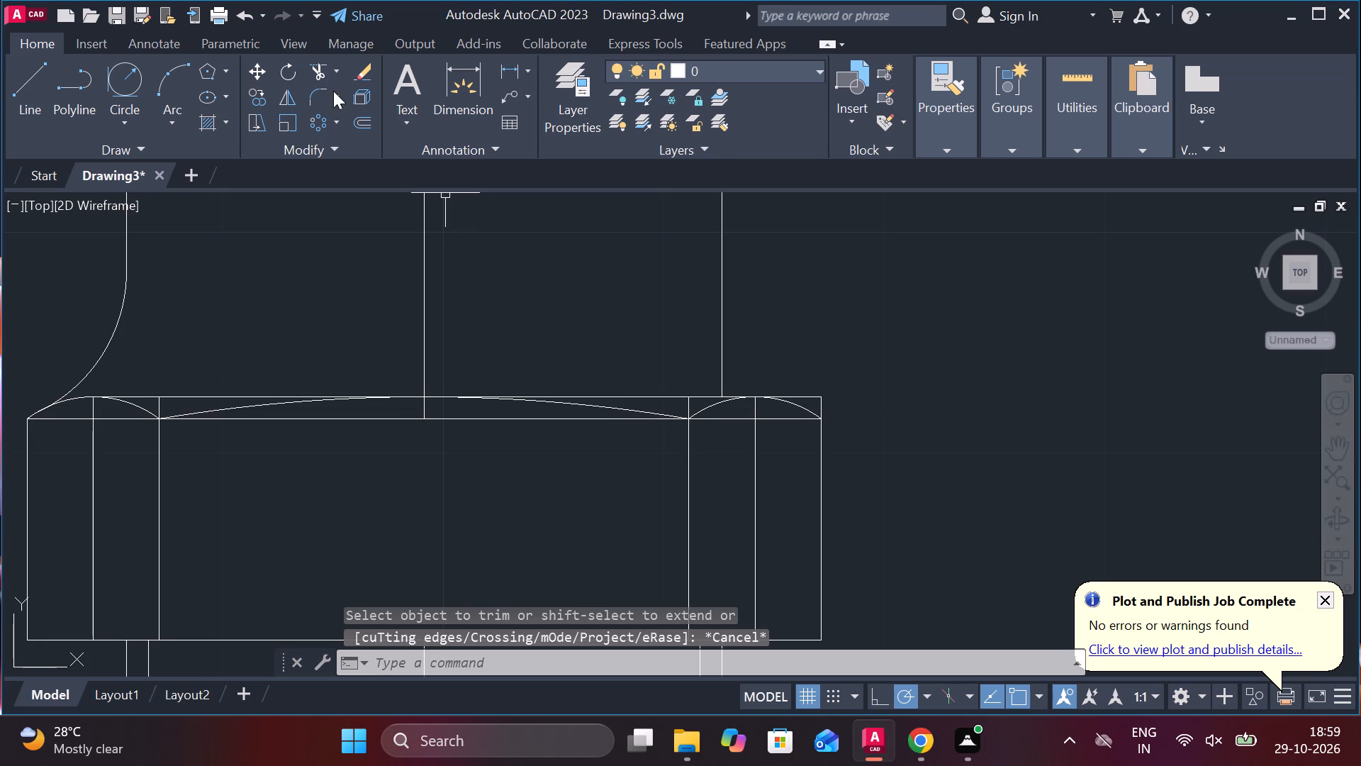
# Erase the nut's top horizontal line, which touches the crests of the chamfer arcs.
pyautogui.click(670, 401)
pyautogui.press('Delete')
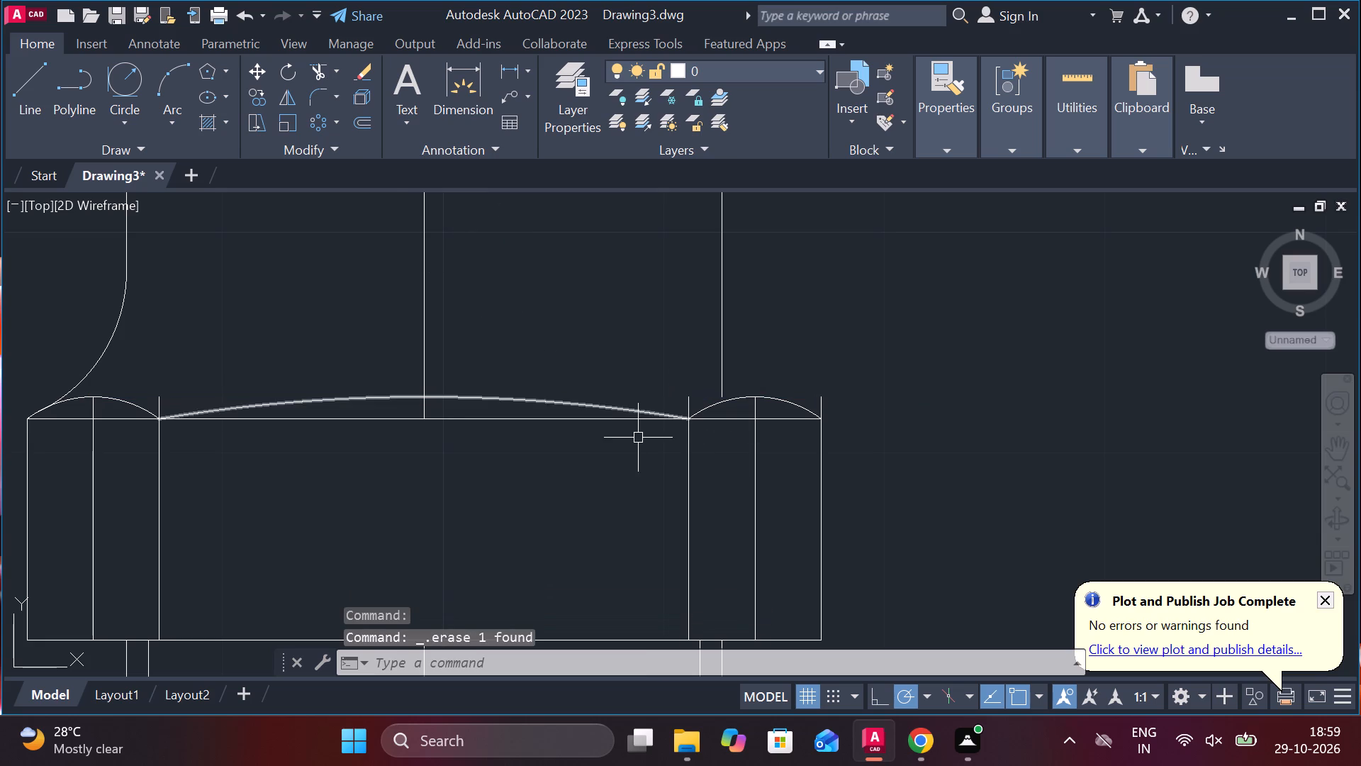
# Trim the three vertical line stubs above the nut's top corners, at both arc junctions and the right outer edge.
pyautogui.click(323, 67)
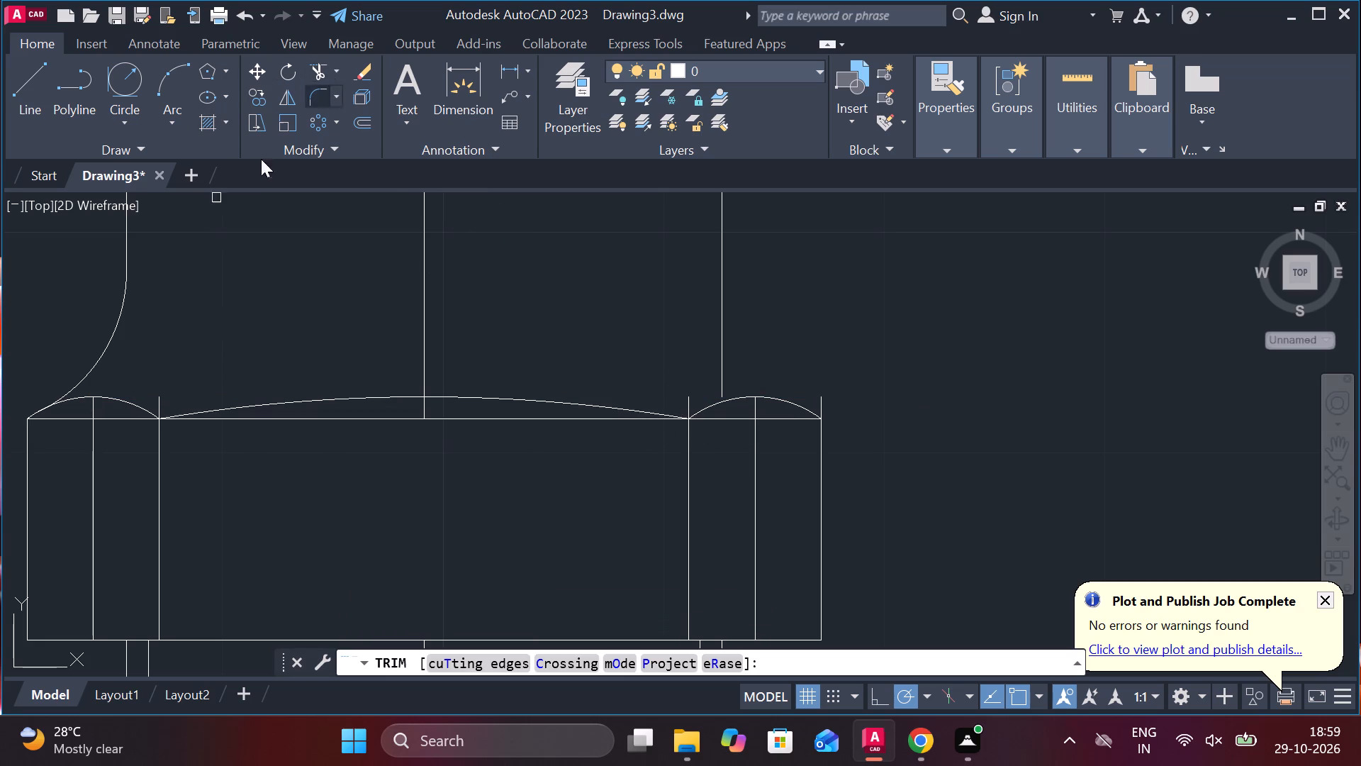
pyautogui.click(155, 396)
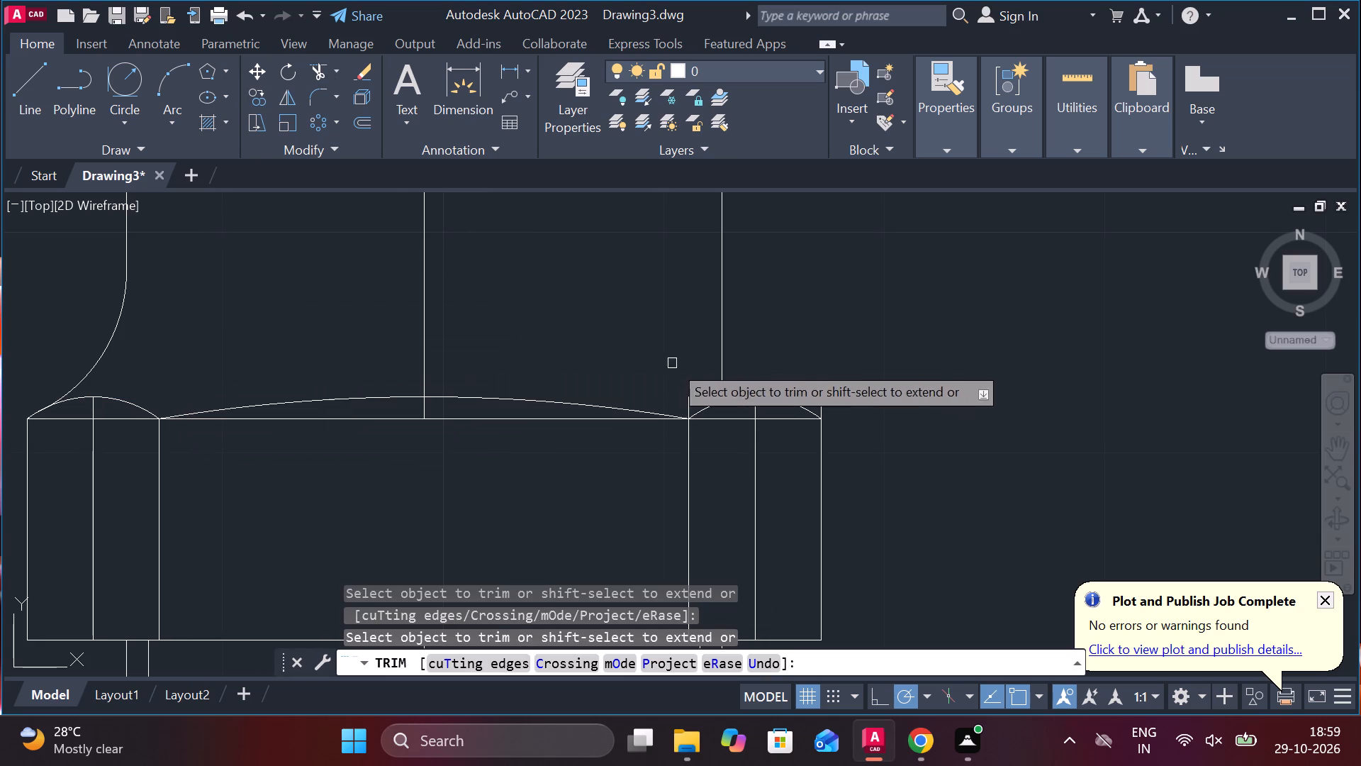
pyautogui.click(694, 399)
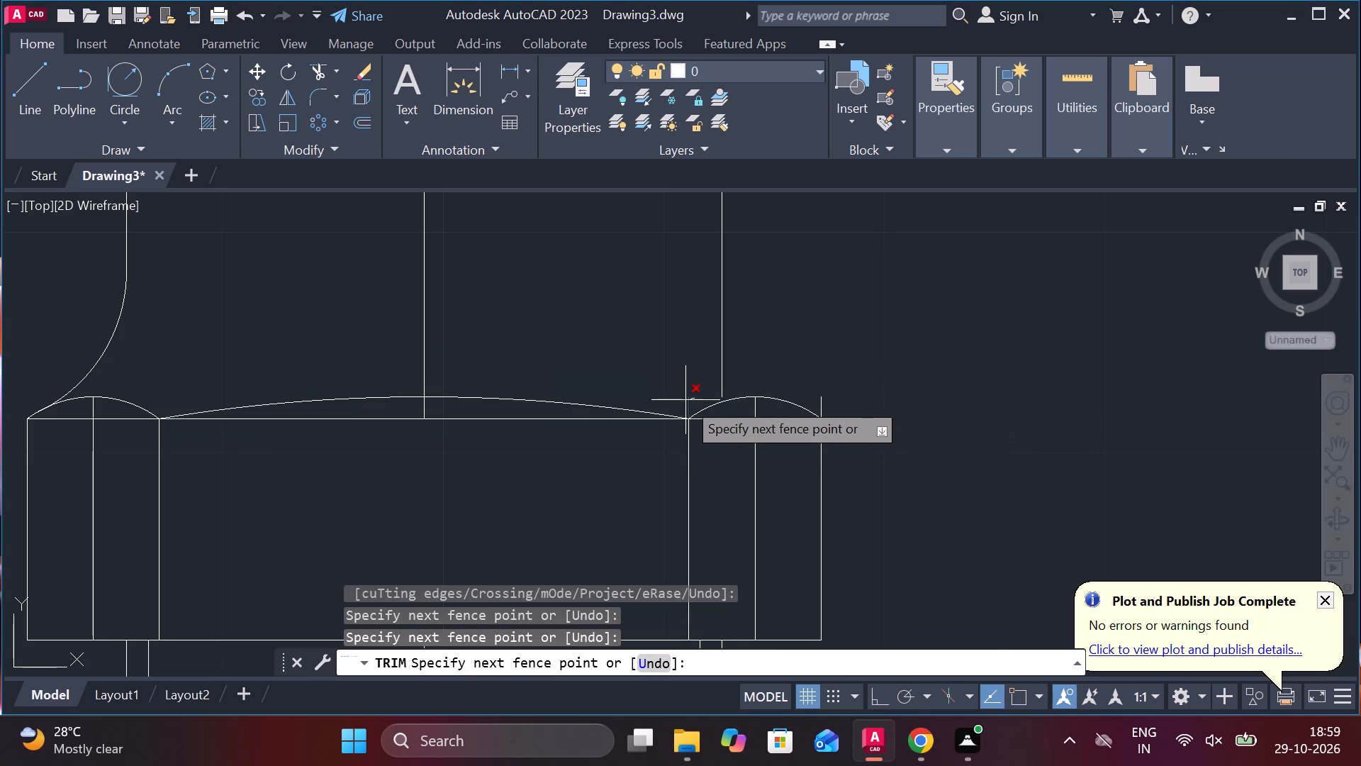
pyautogui.click(685, 400)
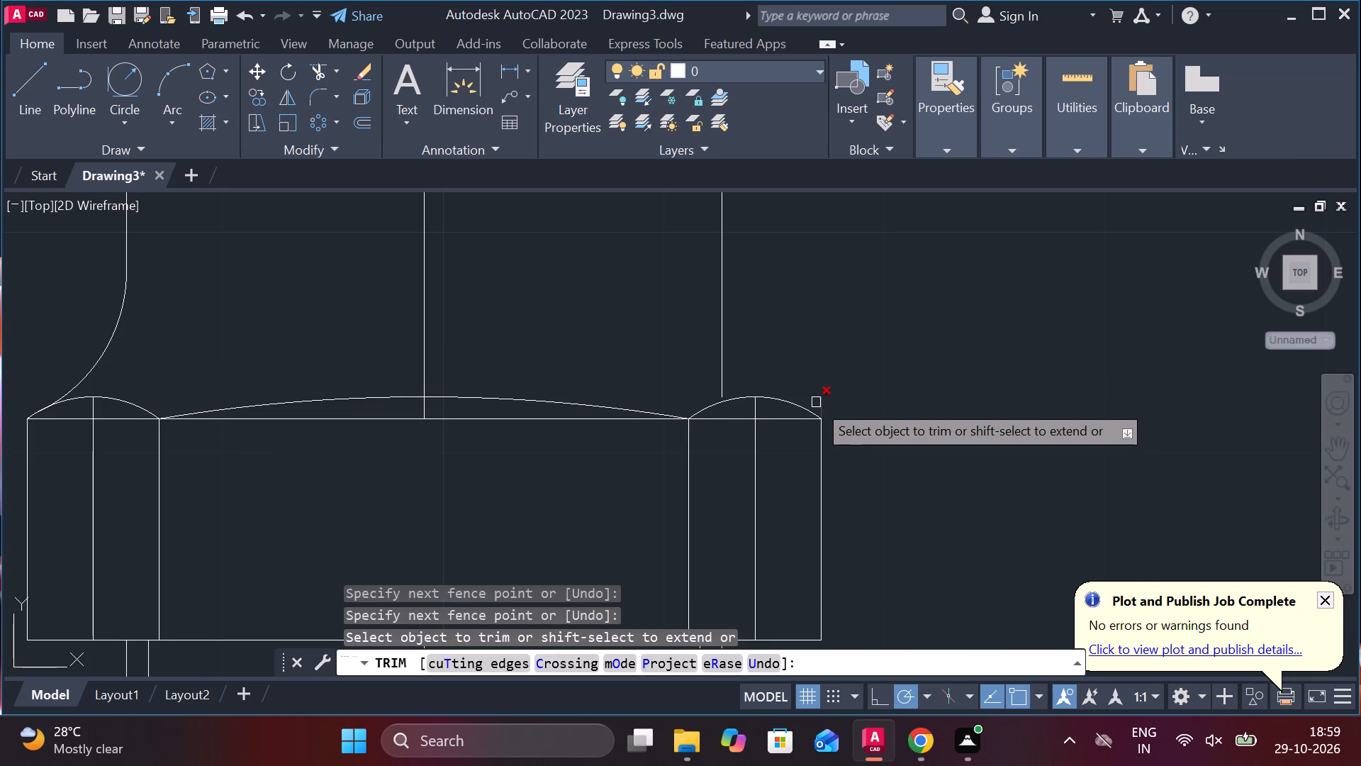
pyautogui.click(817, 402)
pyautogui.scroll(-3, 866, 350)
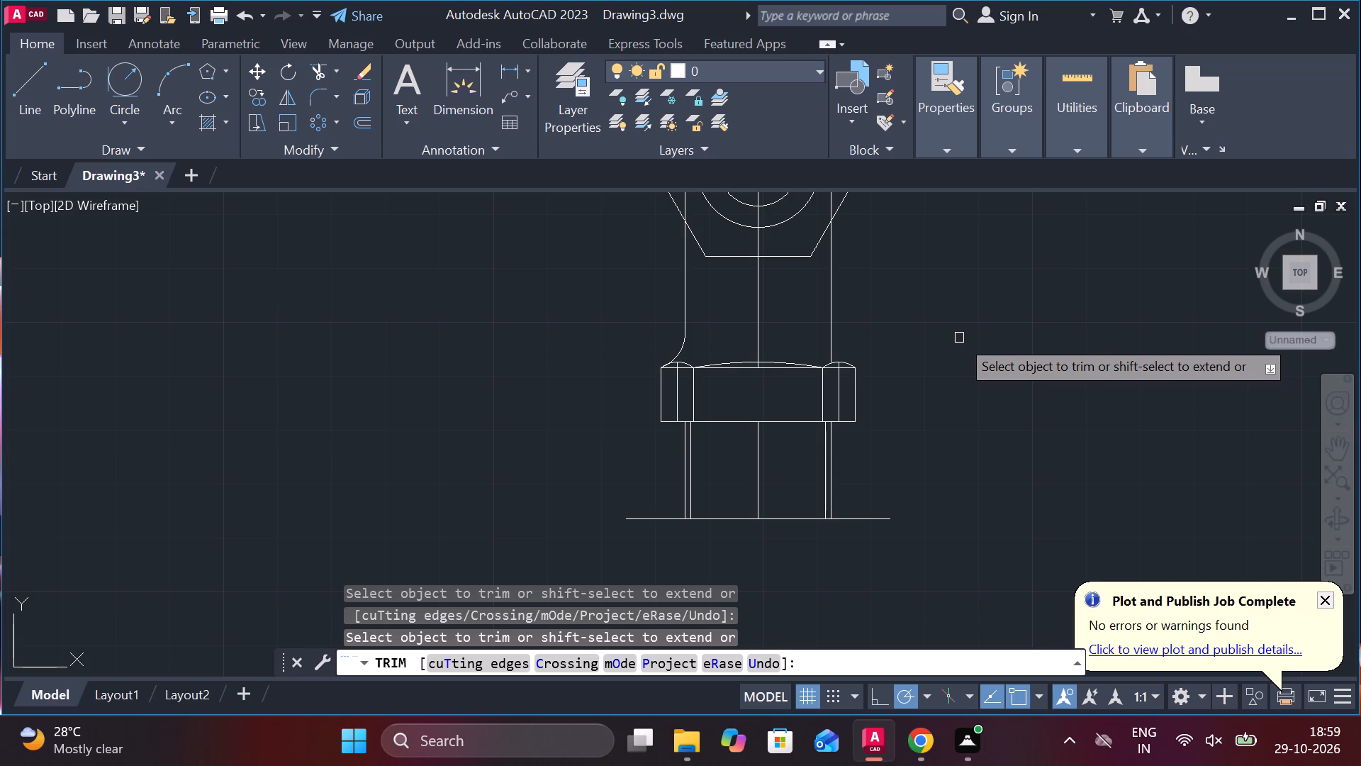
pyautogui.scroll(-2, 965, 292)
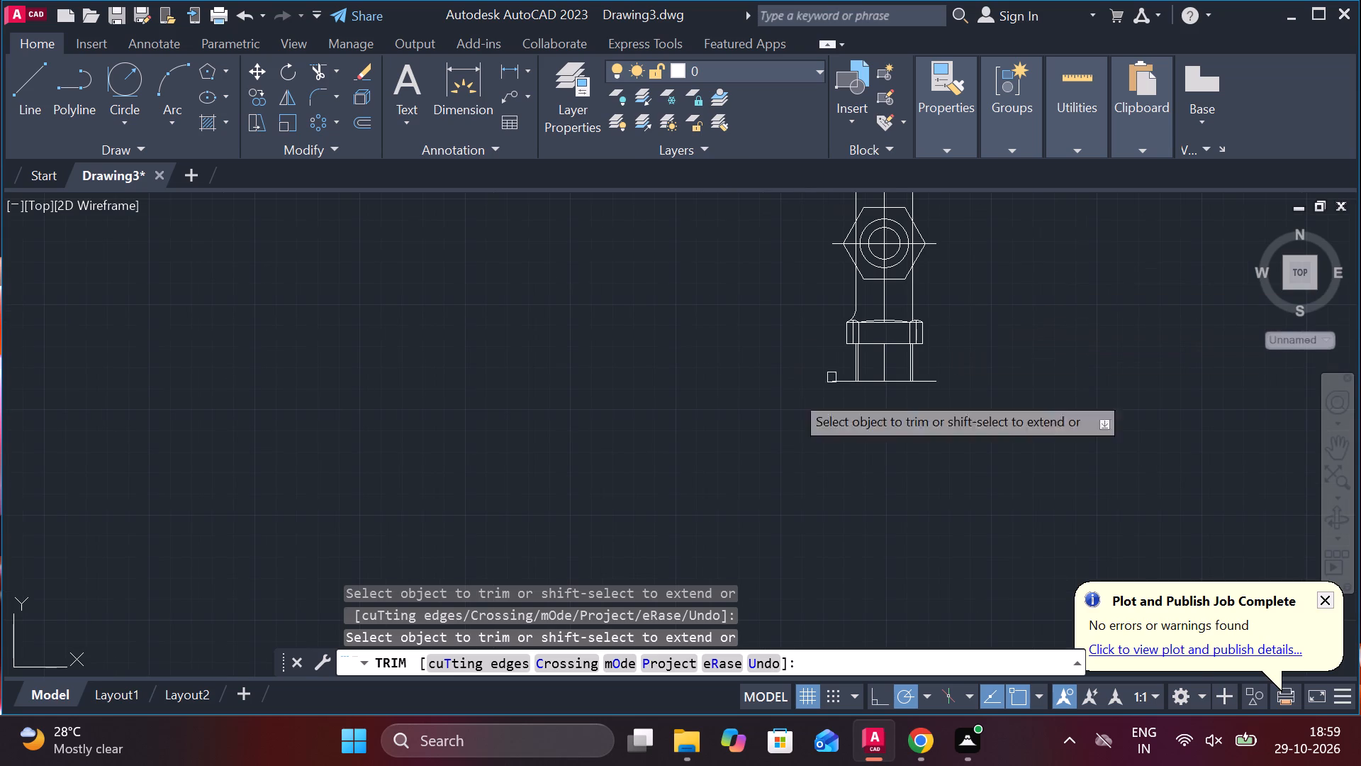
pyautogui.scroll(-2, 475, 384)
pyautogui.scroll(3, 682, 264)
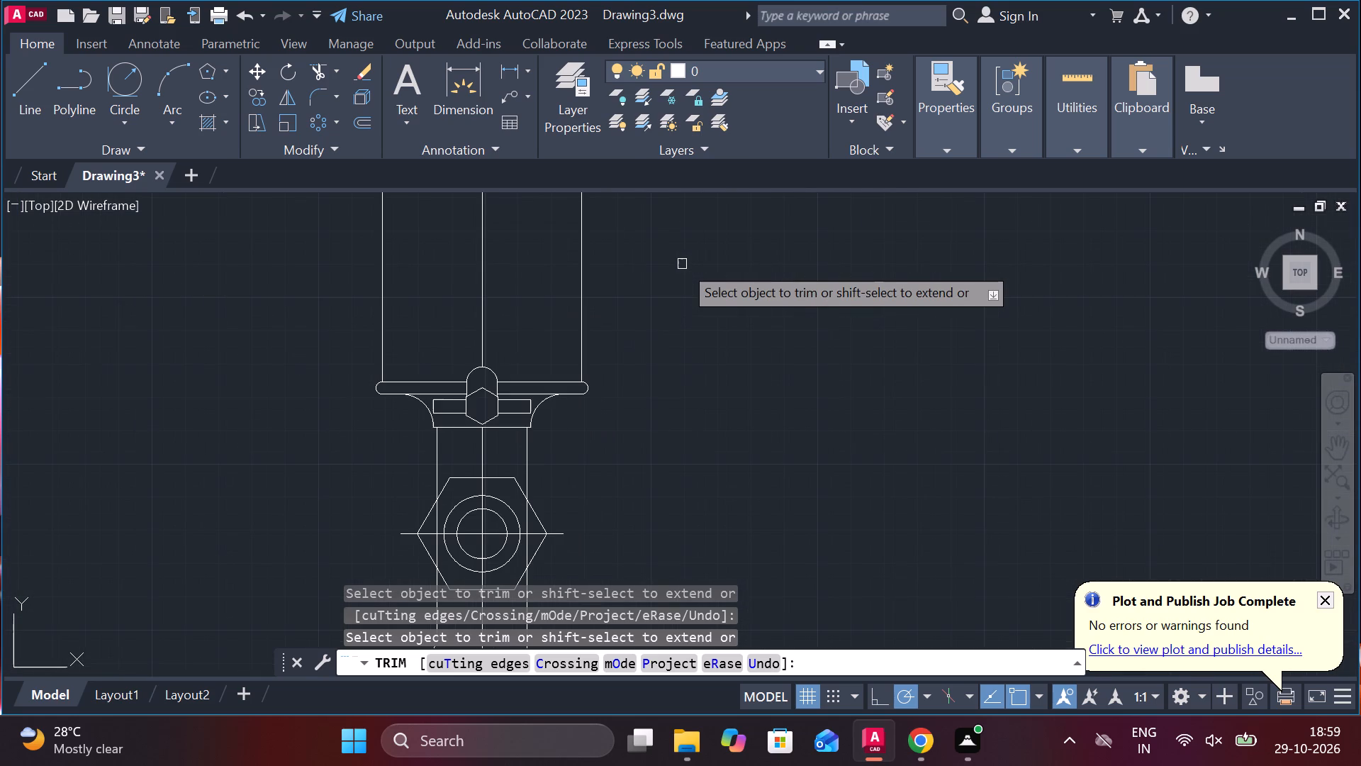
pyautogui.scroll(-1, 682, 264)
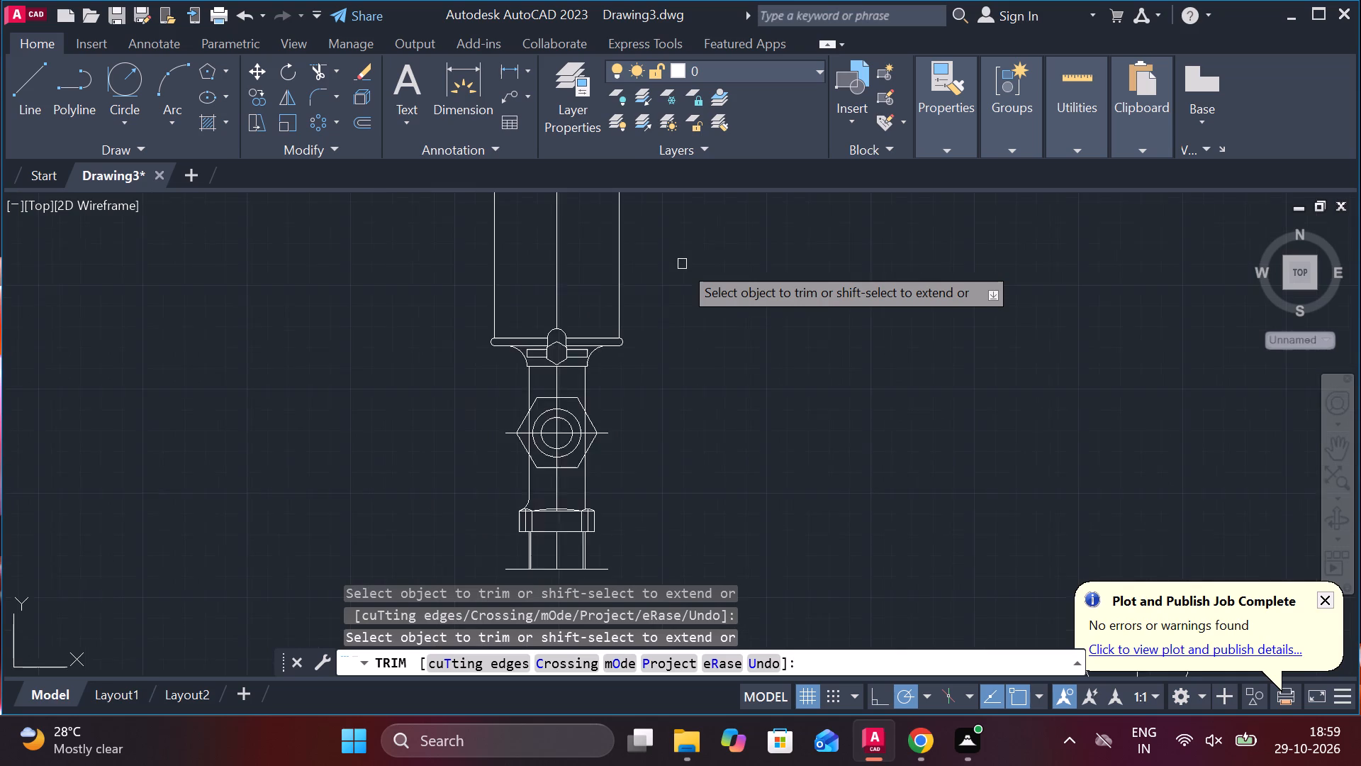
pyautogui.scroll(-1, 682, 264)
pyautogui.scroll(2, 622, 470)
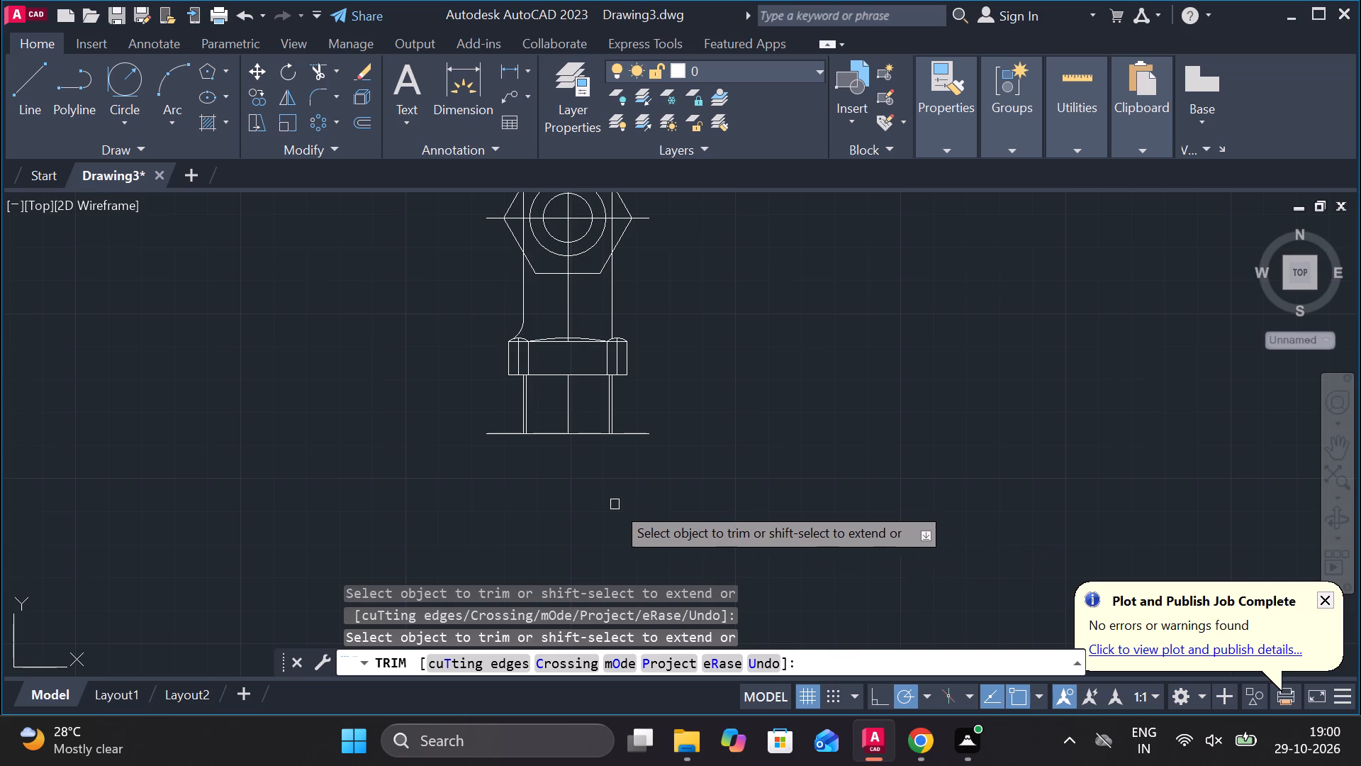
pyautogui.press('Escape')
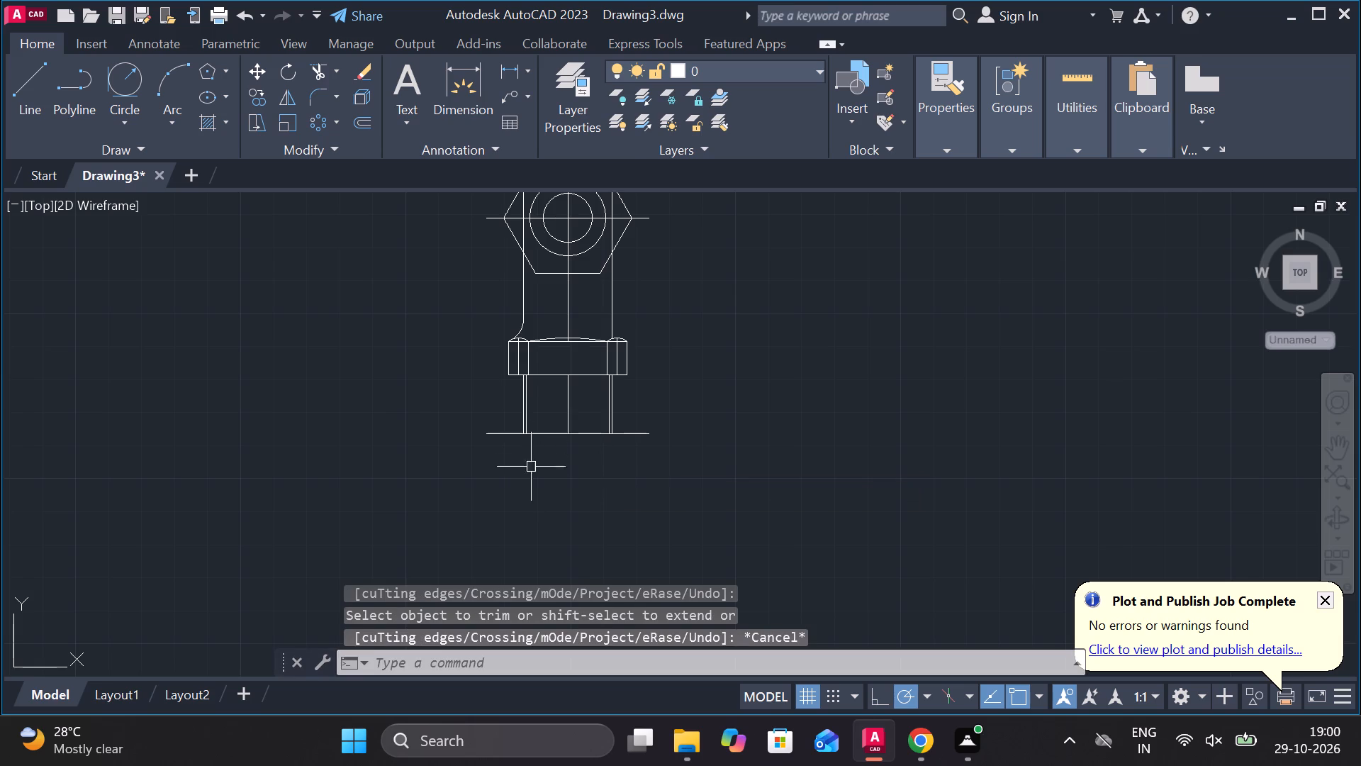
# Copy the centre line segment below the nut 5 units to the right and 5 units to the left.
pyautogui.click(569, 418)
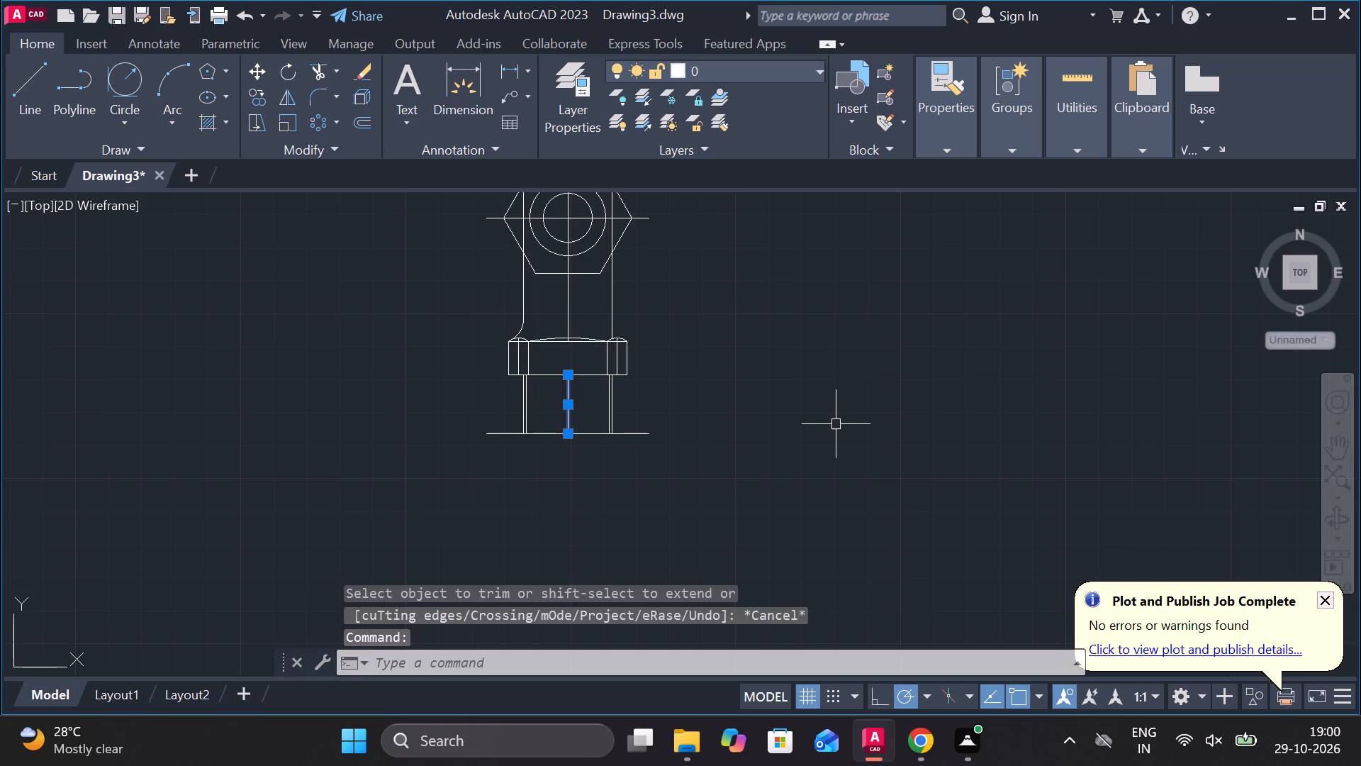
pyautogui.press('c')
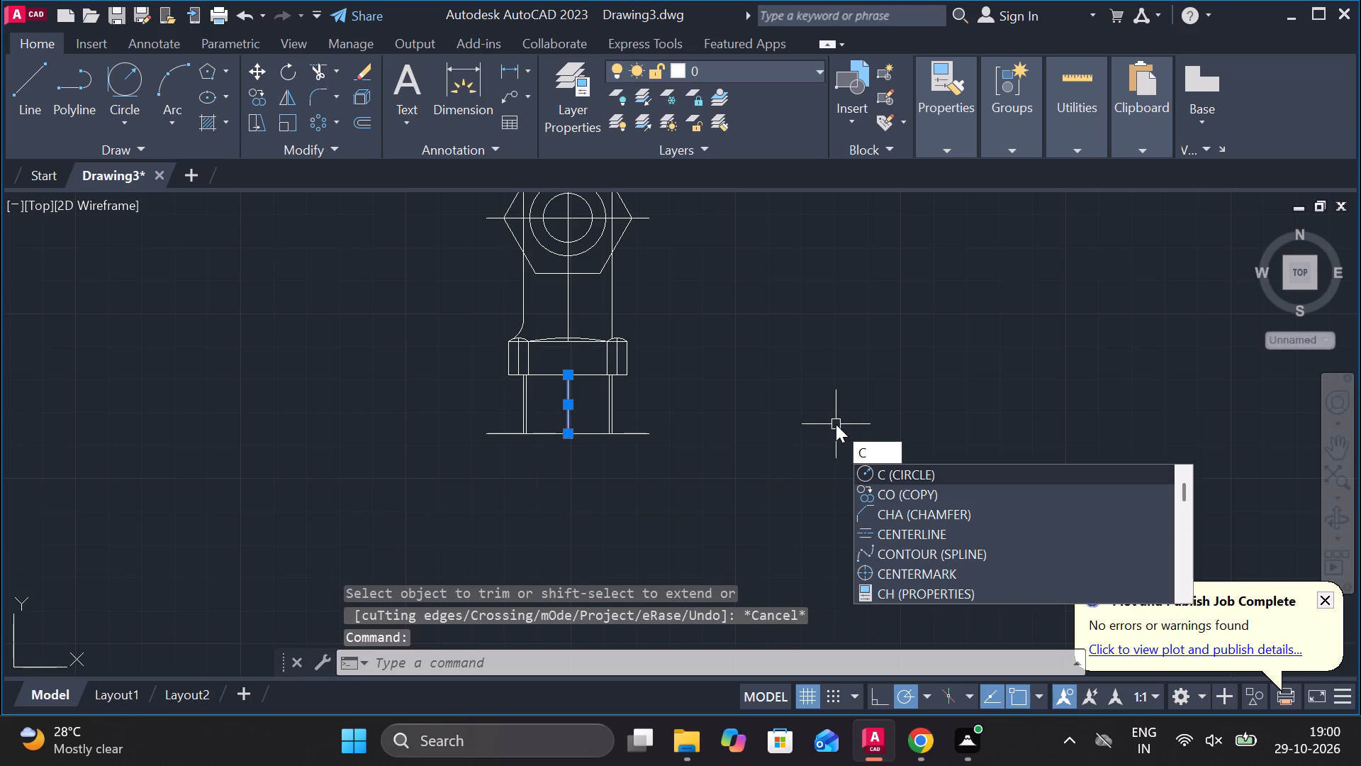
pyautogui.press('o')
pyautogui.press('Return')
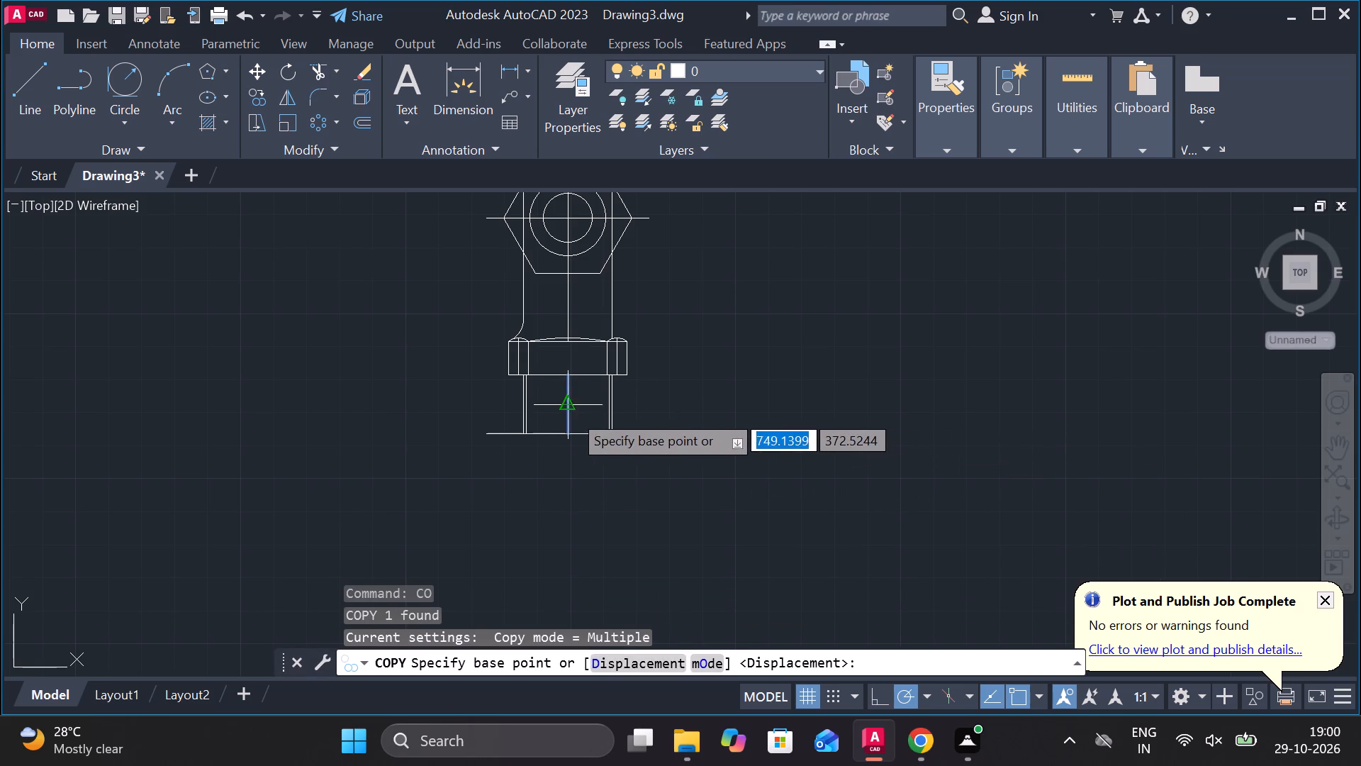
pyautogui.click(571, 412)
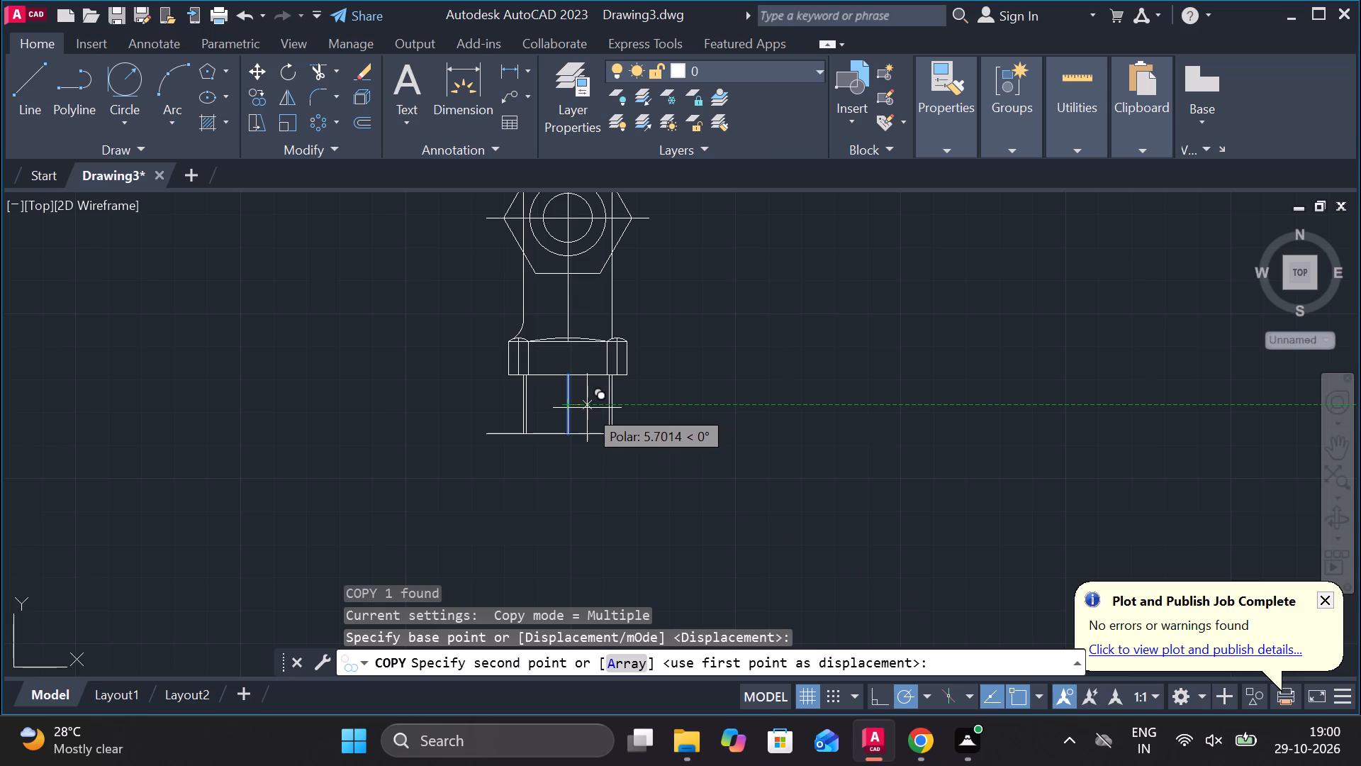
pyautogui.press('5')
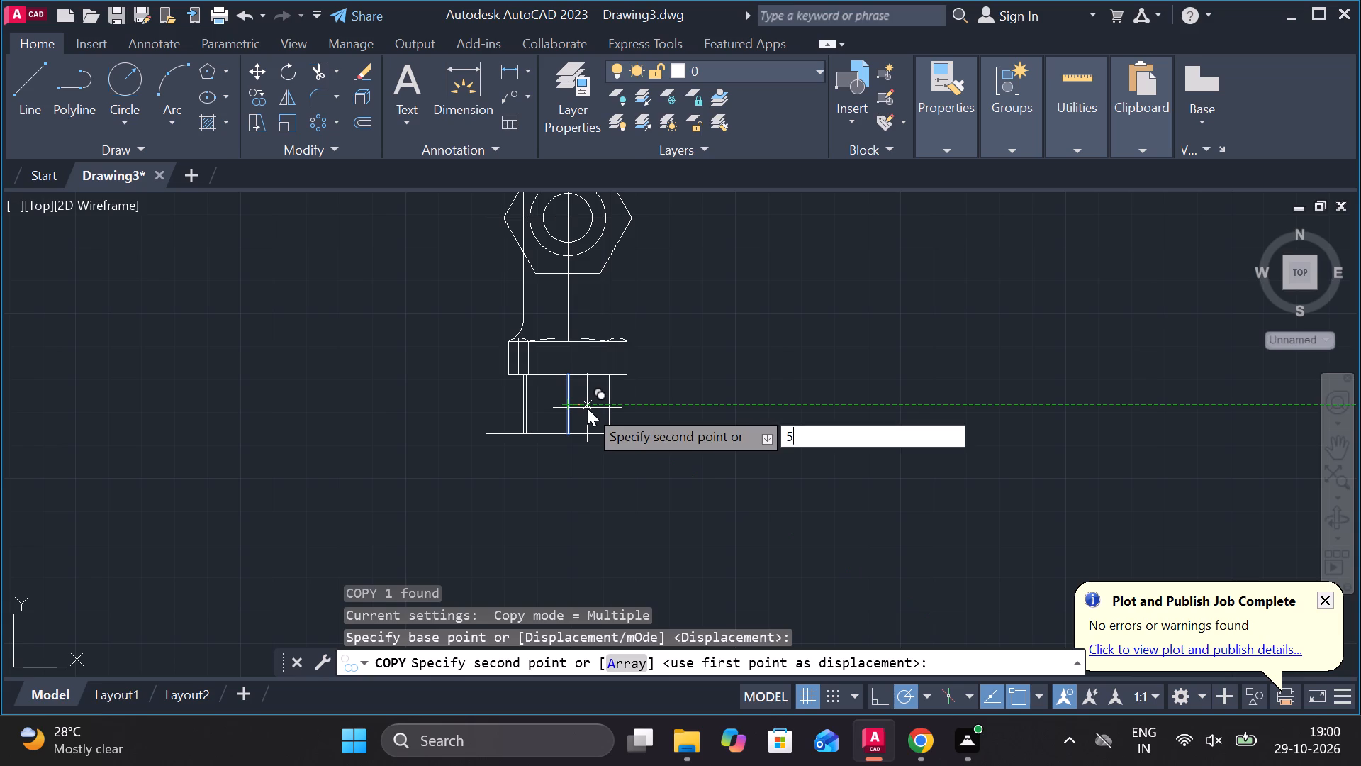
pyautogui.press('Return')
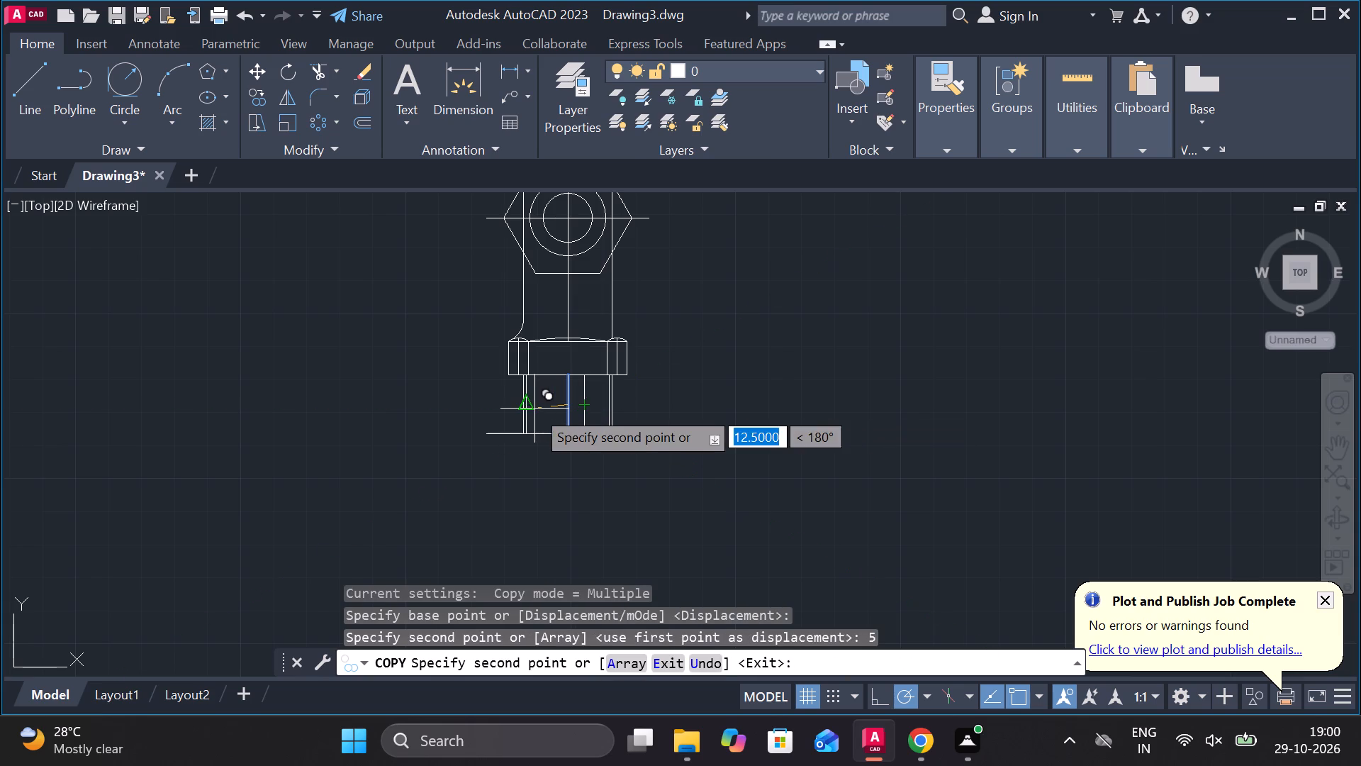
pyautogui.press('5')
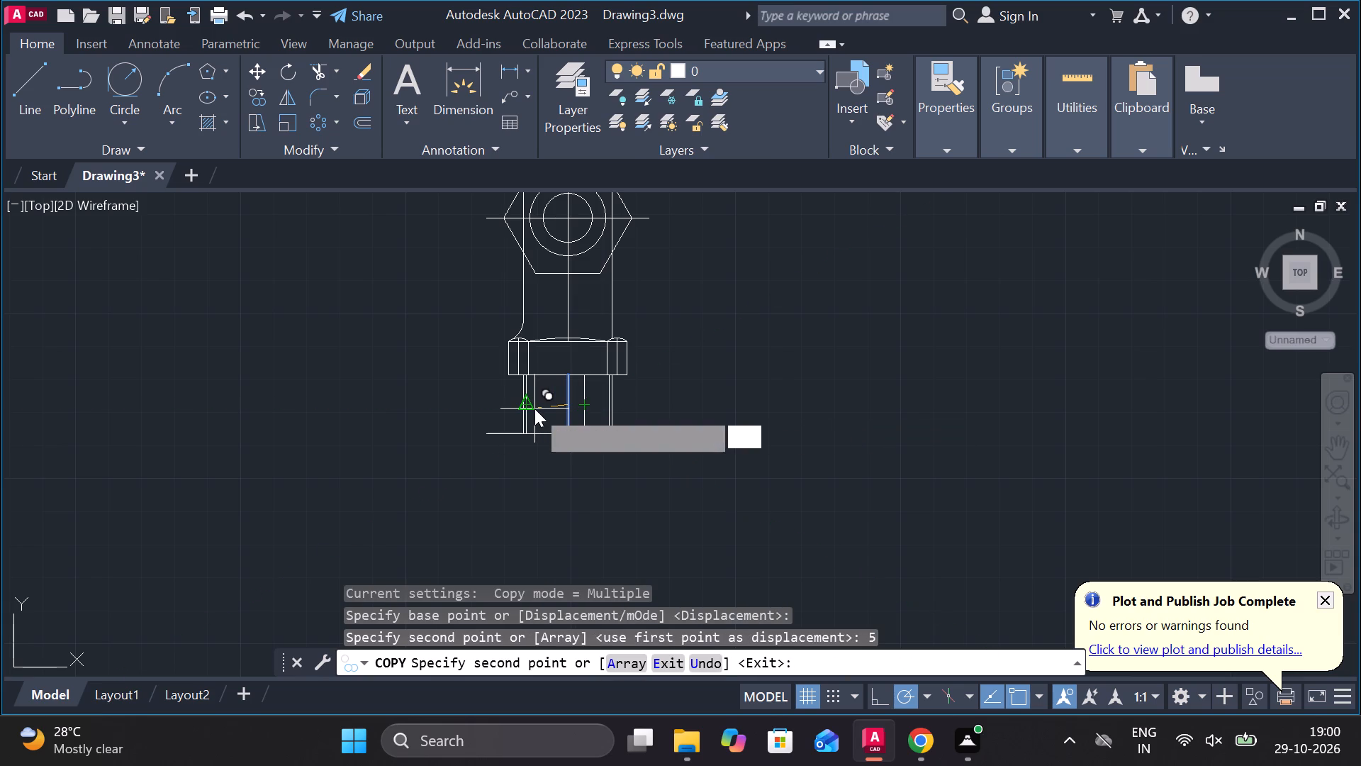
pyautogui.press('Return')
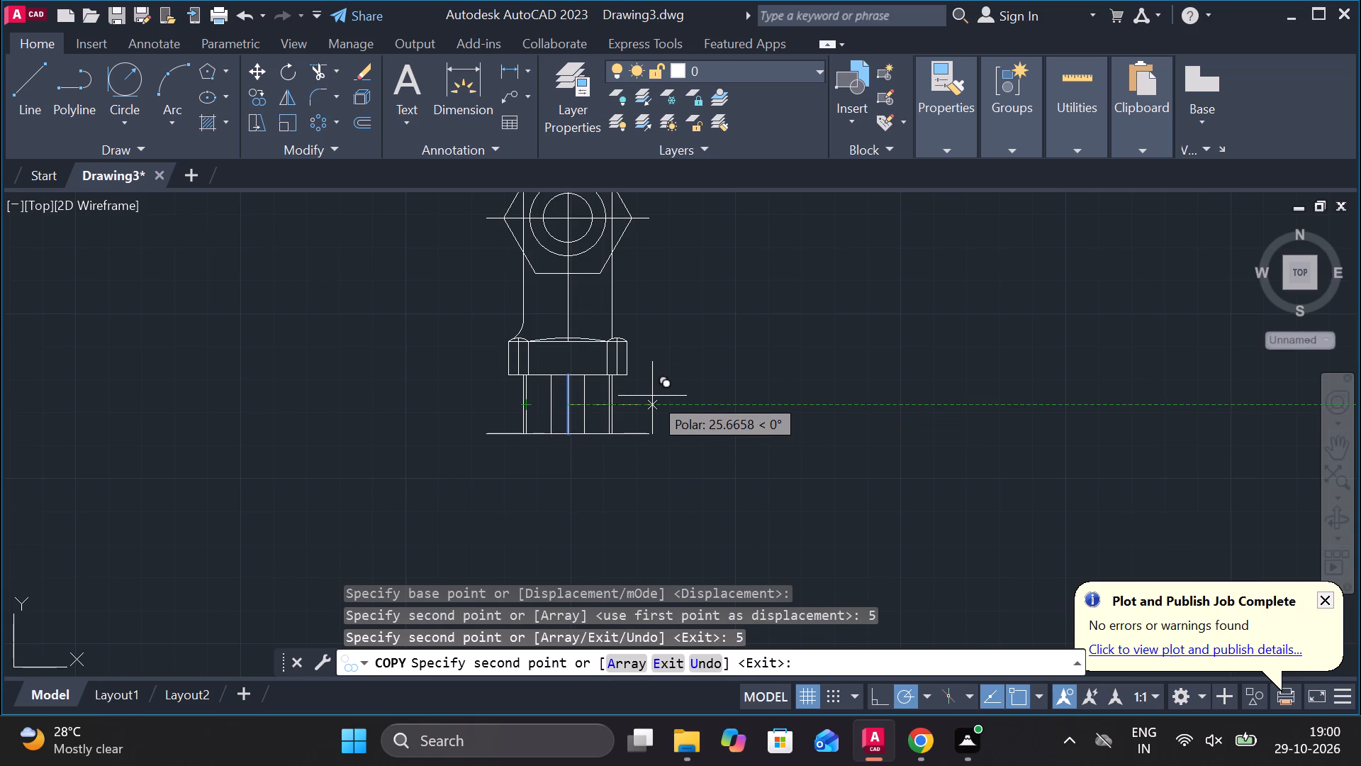
pyautogui.press('Escape')
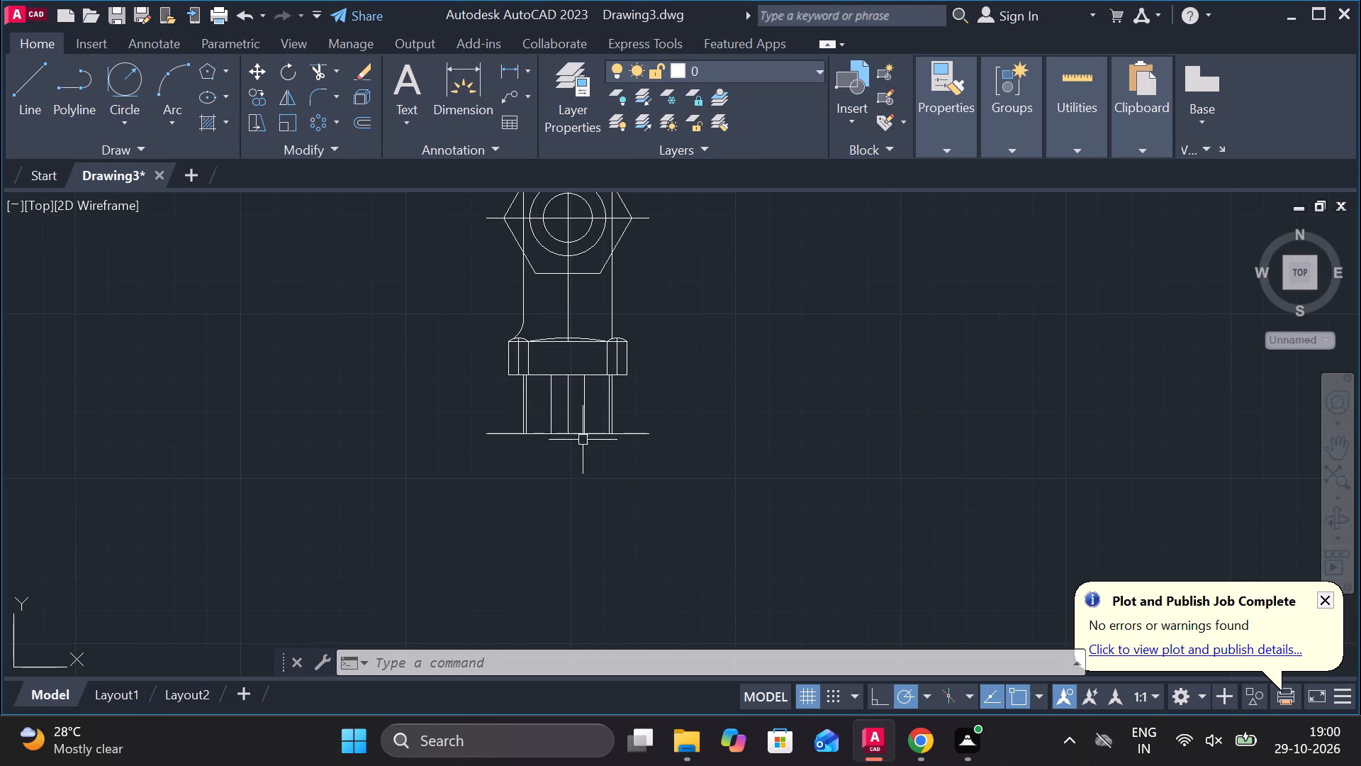
# Set the linetype of the two copied lines and the two inner side lines below the nut to DASHED.
pyautogui.scroll(-1, 570, 435)
pyautogui.scroll(2, 582, 402)
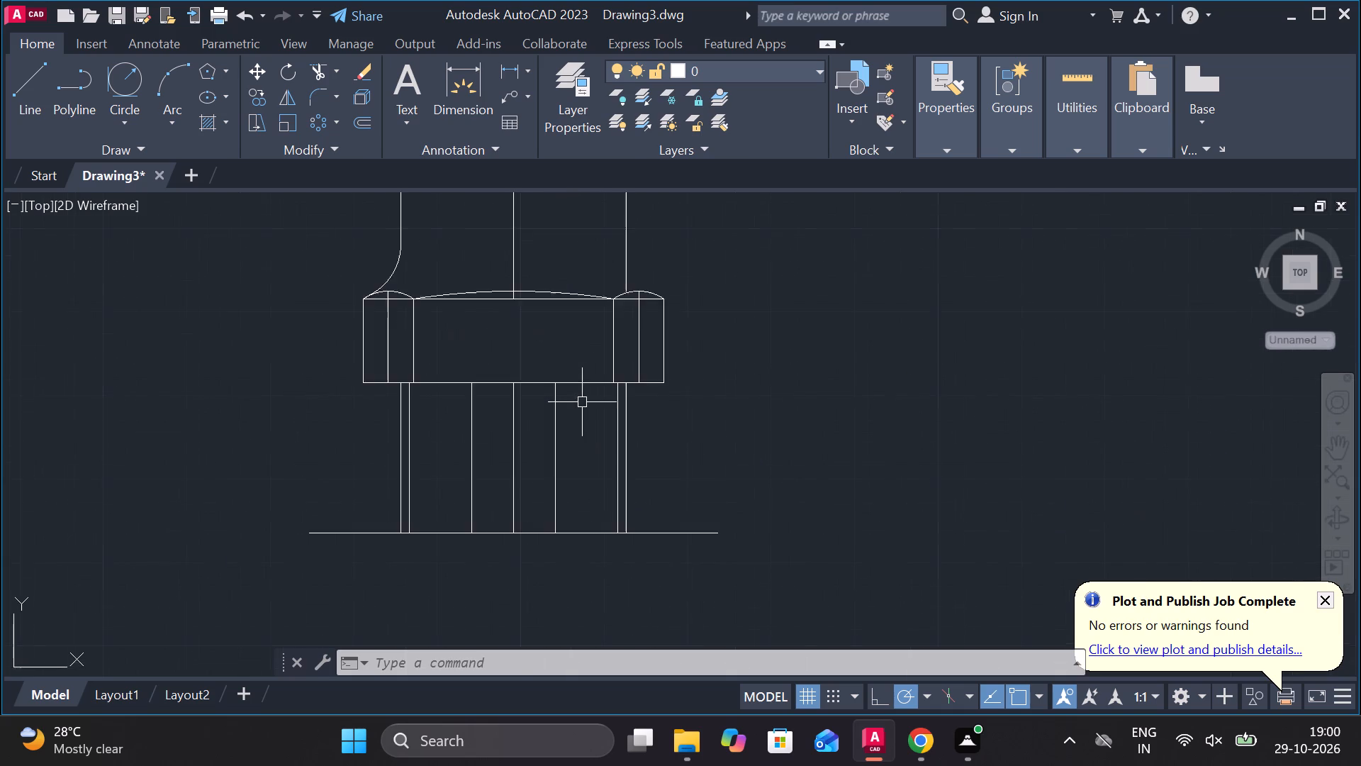
pyautogui.scroll(2, 582, 402)
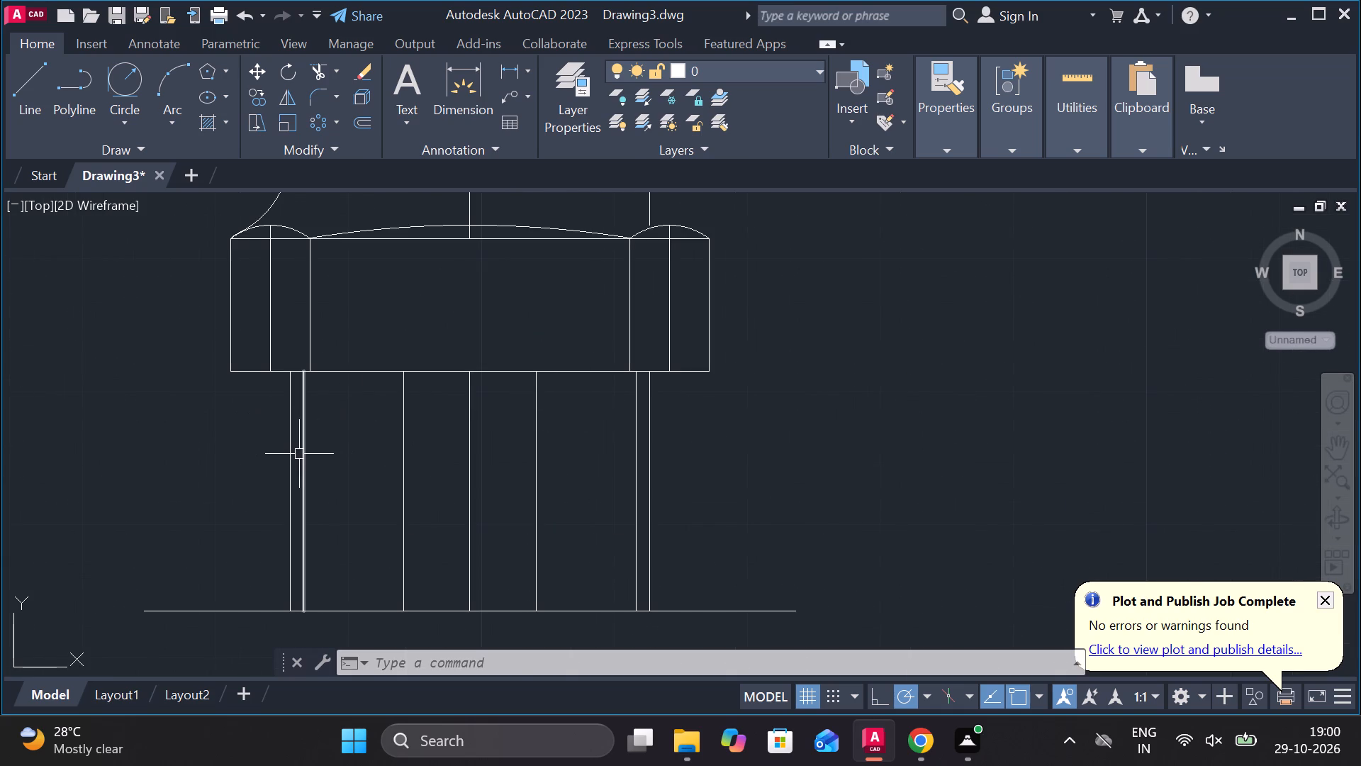
pyautogui.click(303, 456)
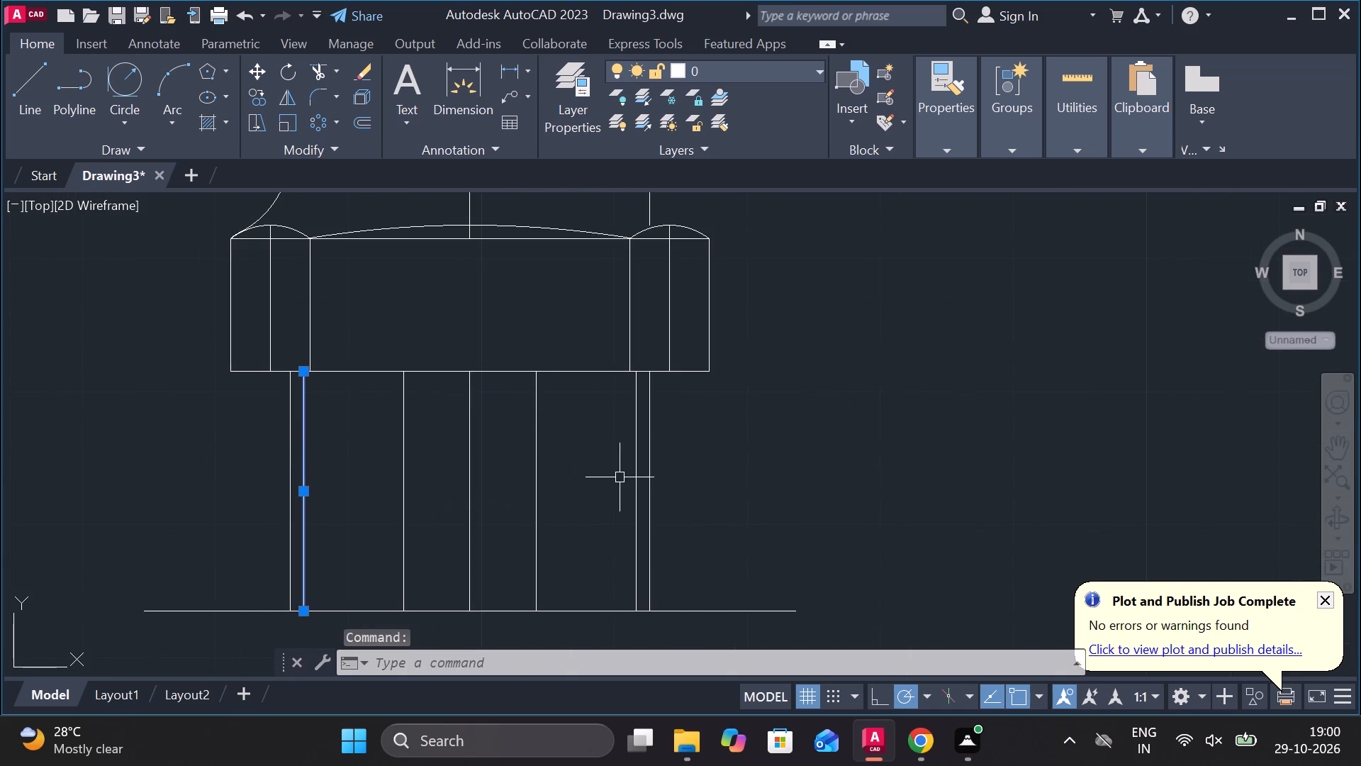
pyautogui.click(635, 477)
pyautogui.moveTo(537, 493); pyautogui.dragTo(518, 499)
pyautogui.click(406, 499)
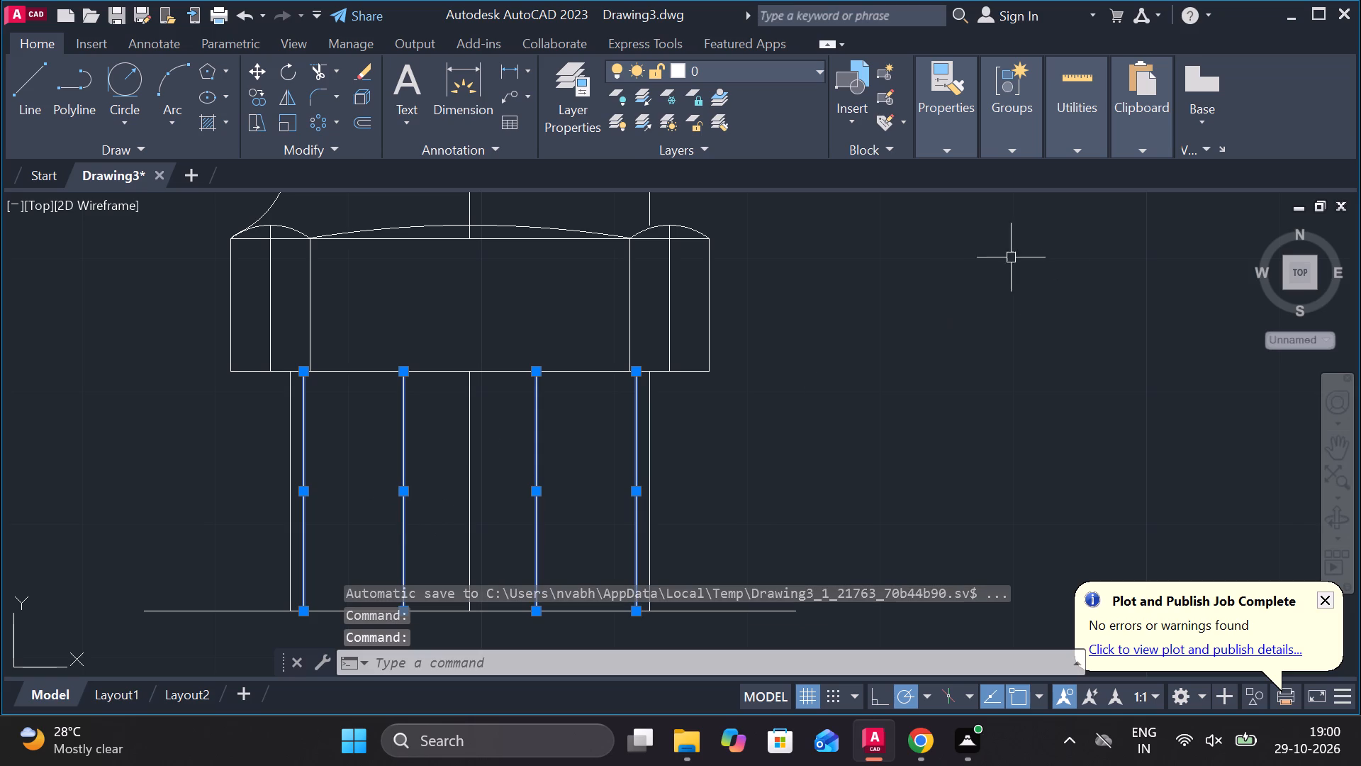
pyautogui.click(958, 149)
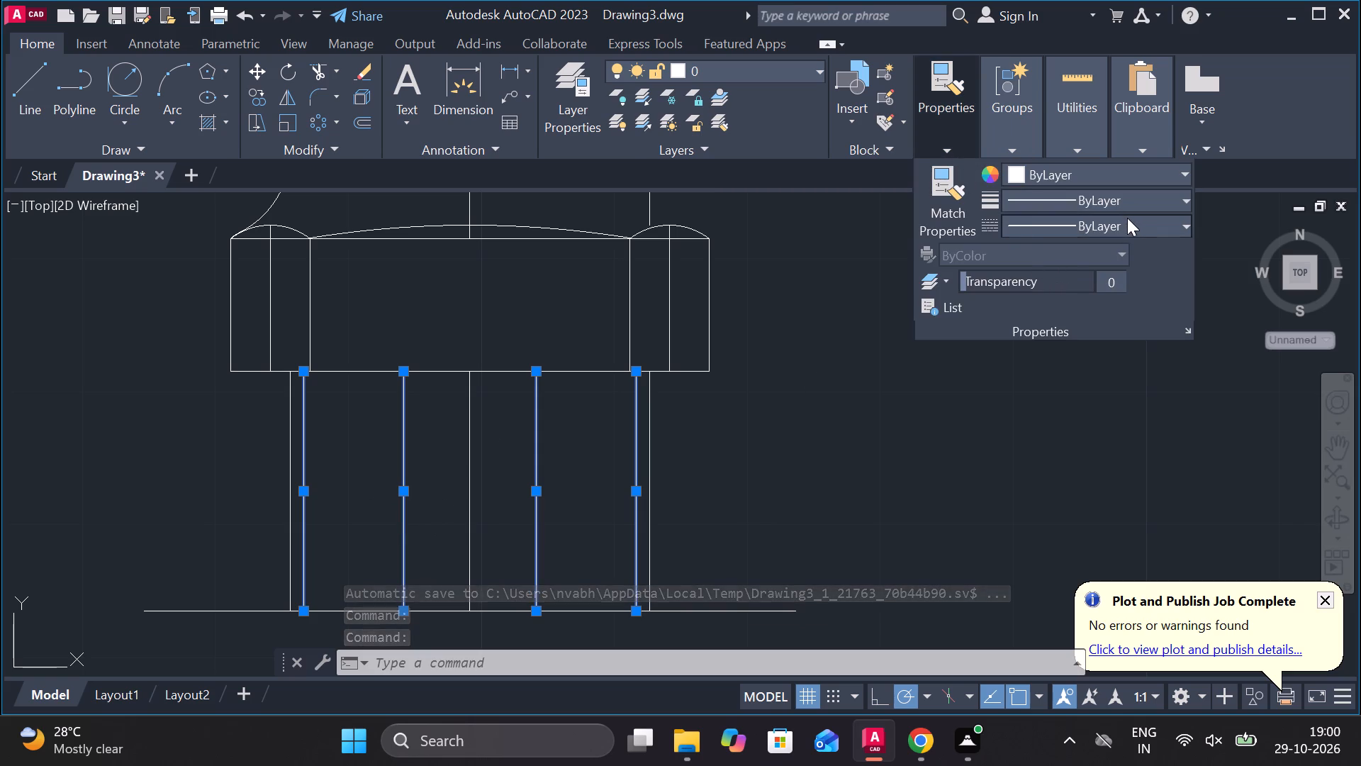
pyautogui.click(1127, 219)
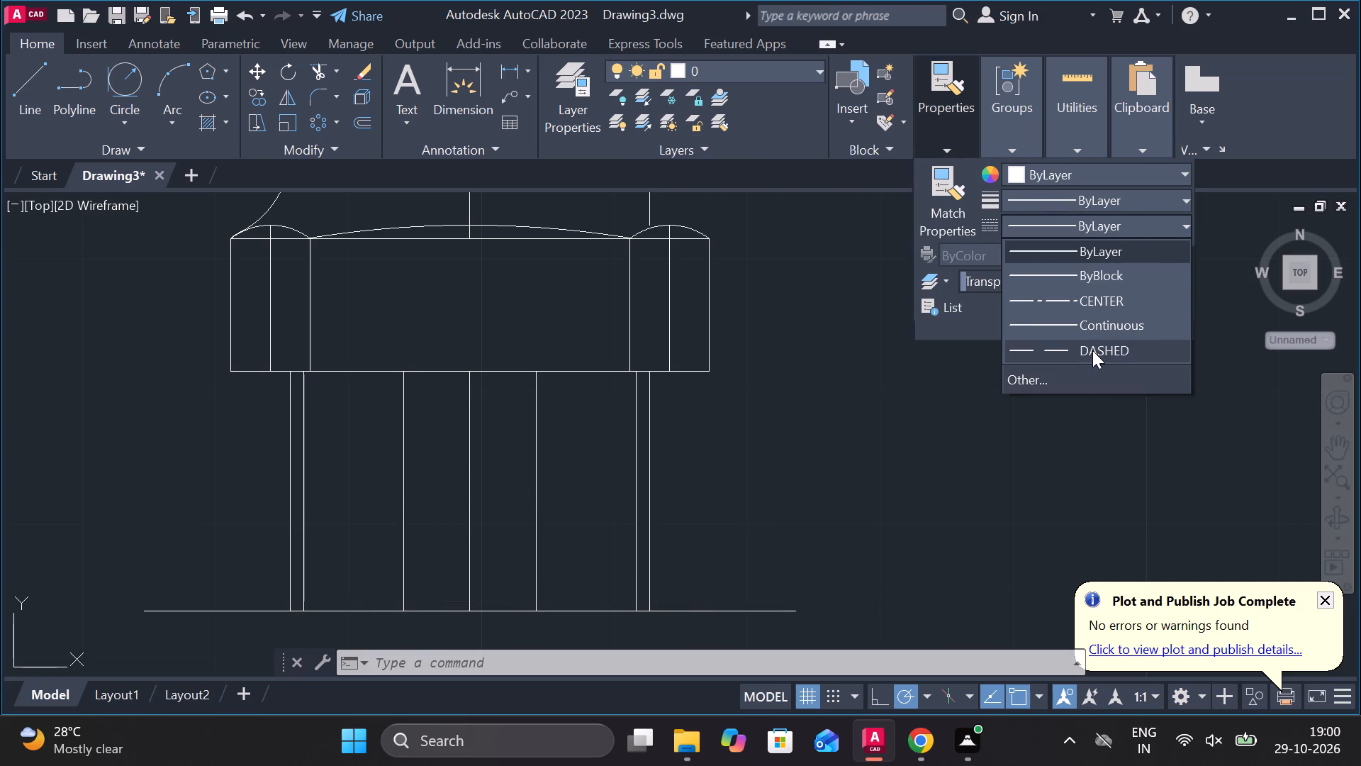
pyautogui.click(1092, 350)
pyautogui.scroll(-3, 974, 372)
pyautogui.scroll(1, 1065, 367)
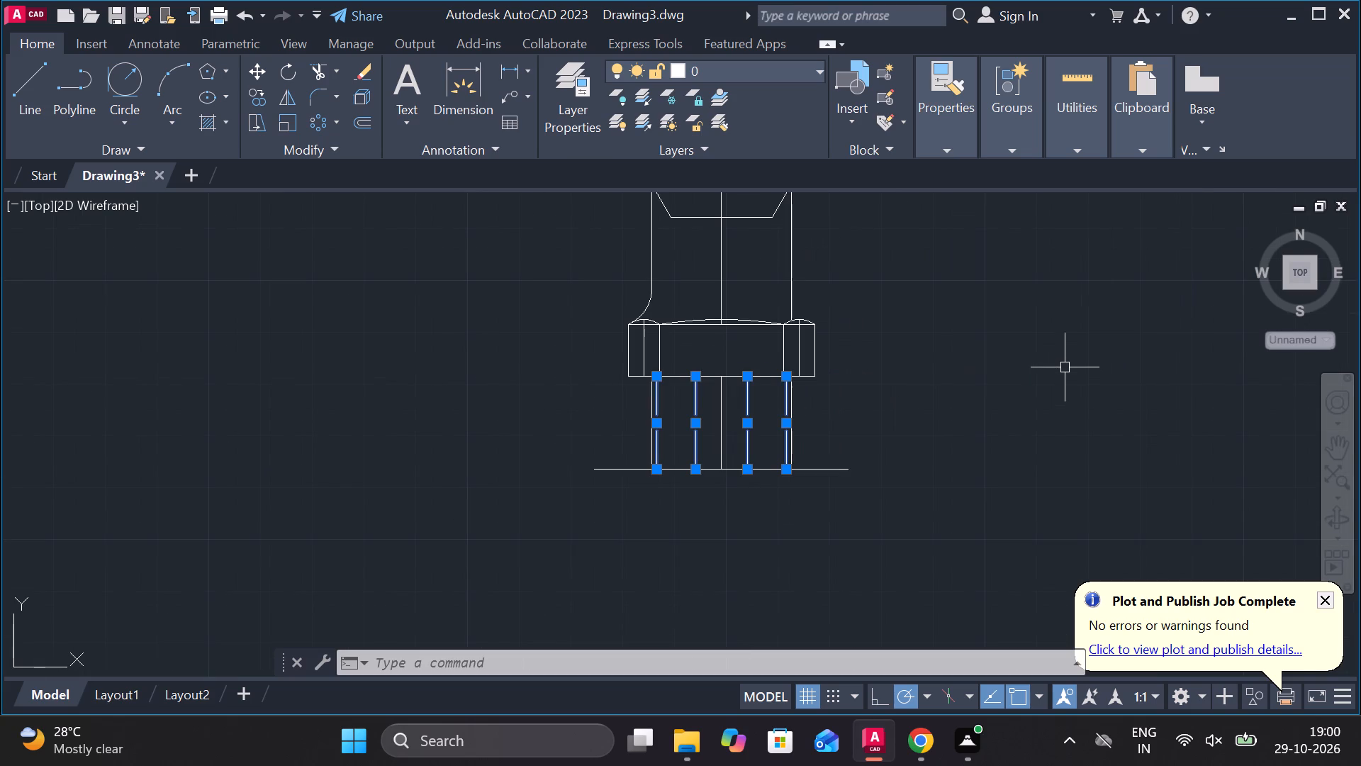
pyautogui.press('Escape')
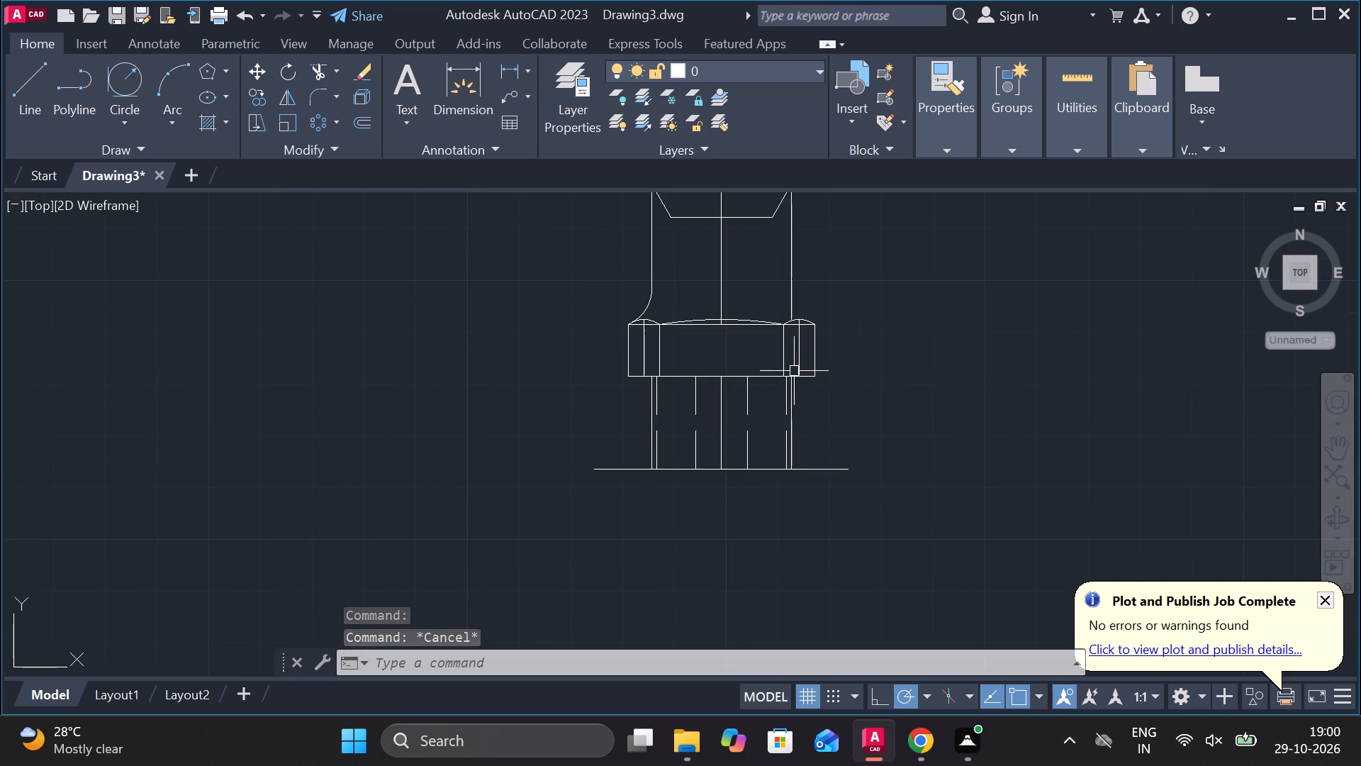
# Draw a 122-unit line at 45° up and to the right from where the column's centre line meets the nut's top edge.
pyautogui.scroll(-2, 766, 362)
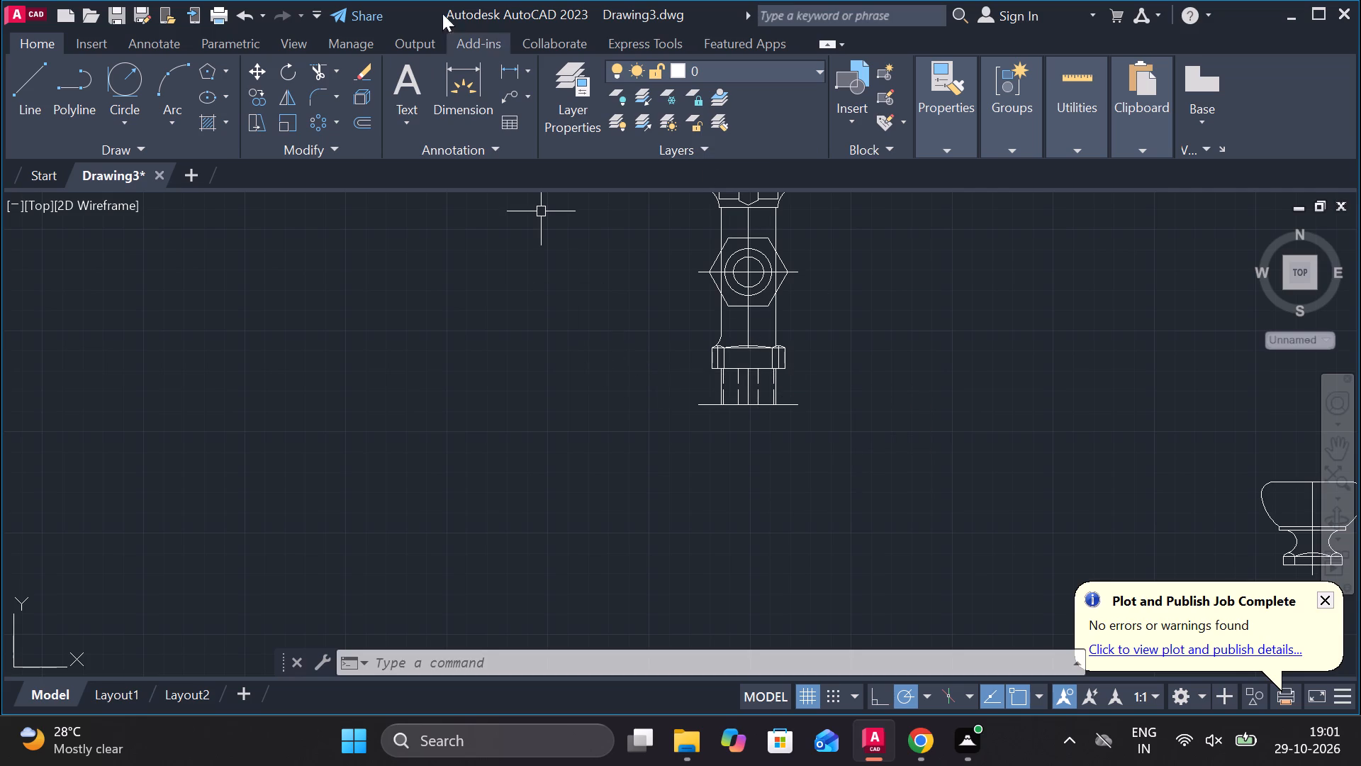
pyautogui.click(49, 85)
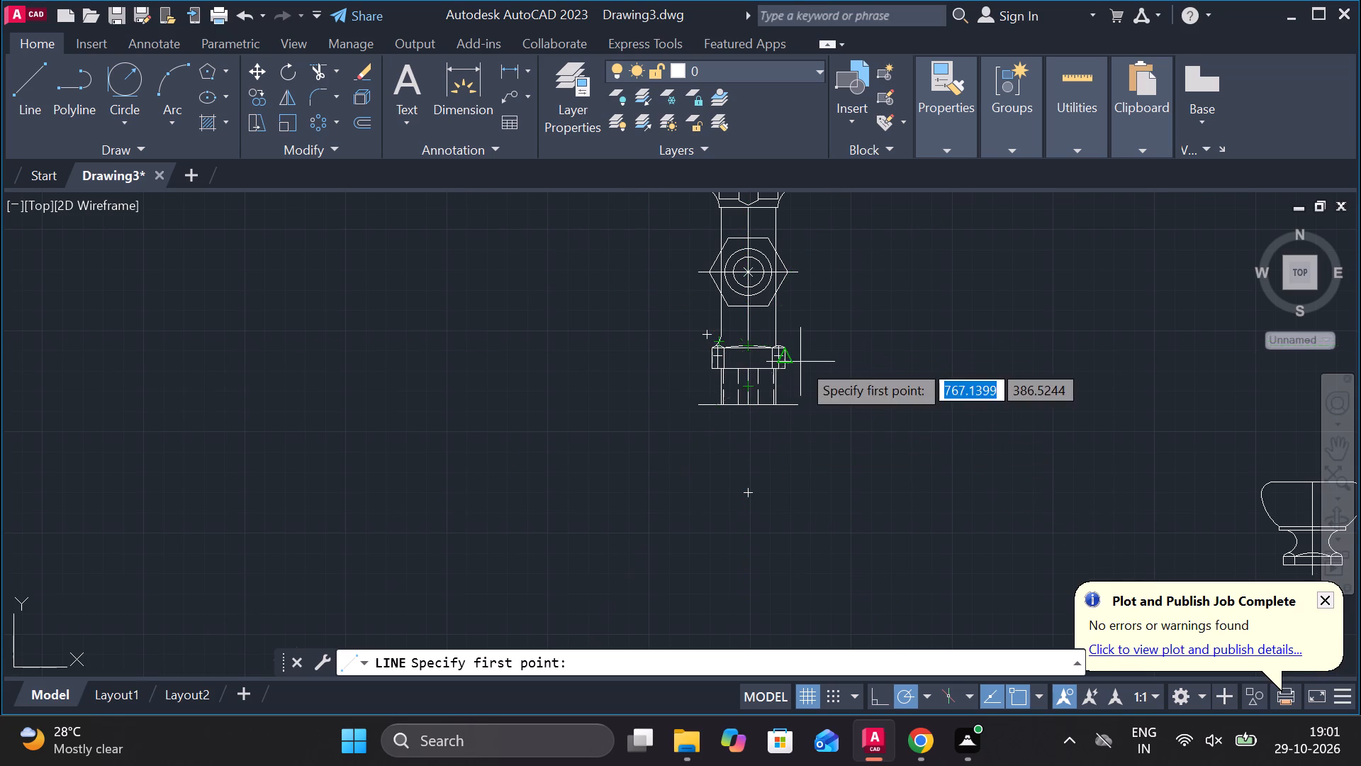
pyautogui.scroll(2, 800, 362)
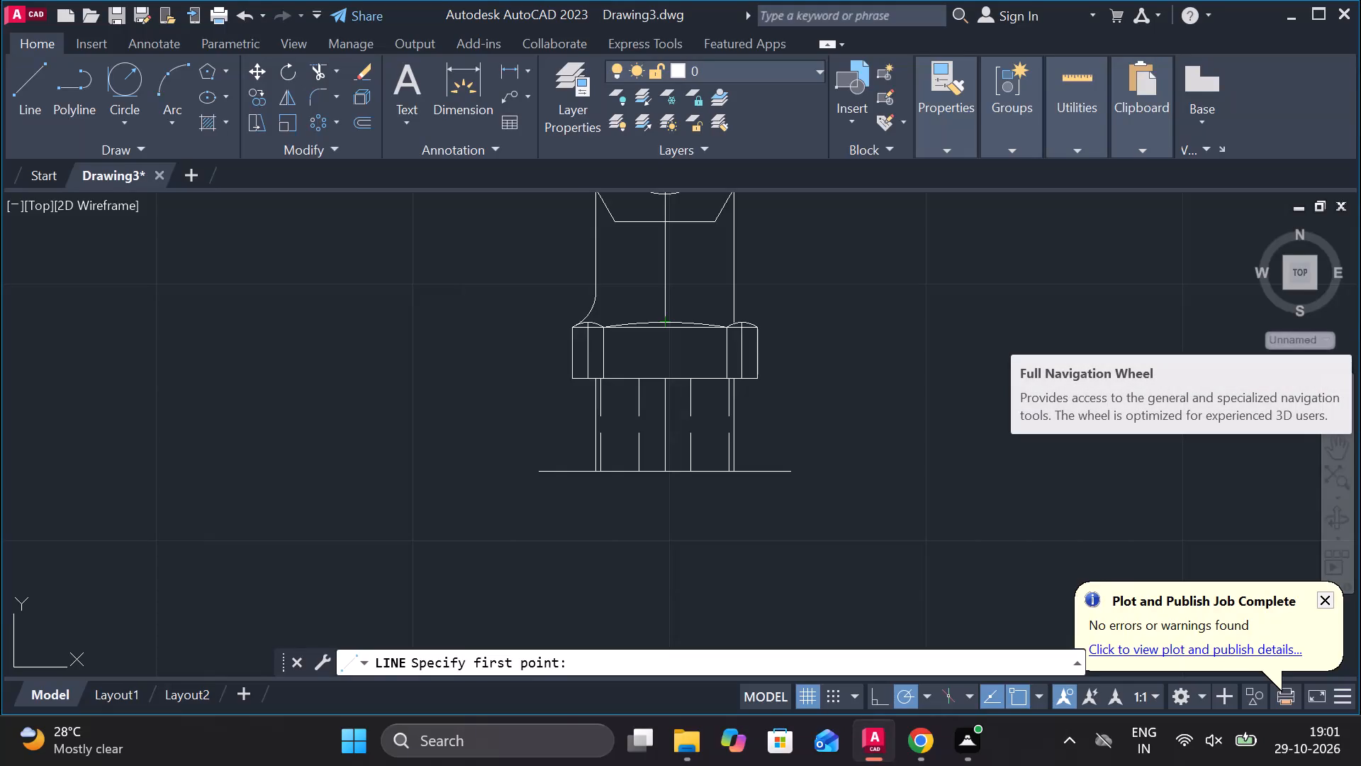
pyautogui.scroll(4, 662, 318)
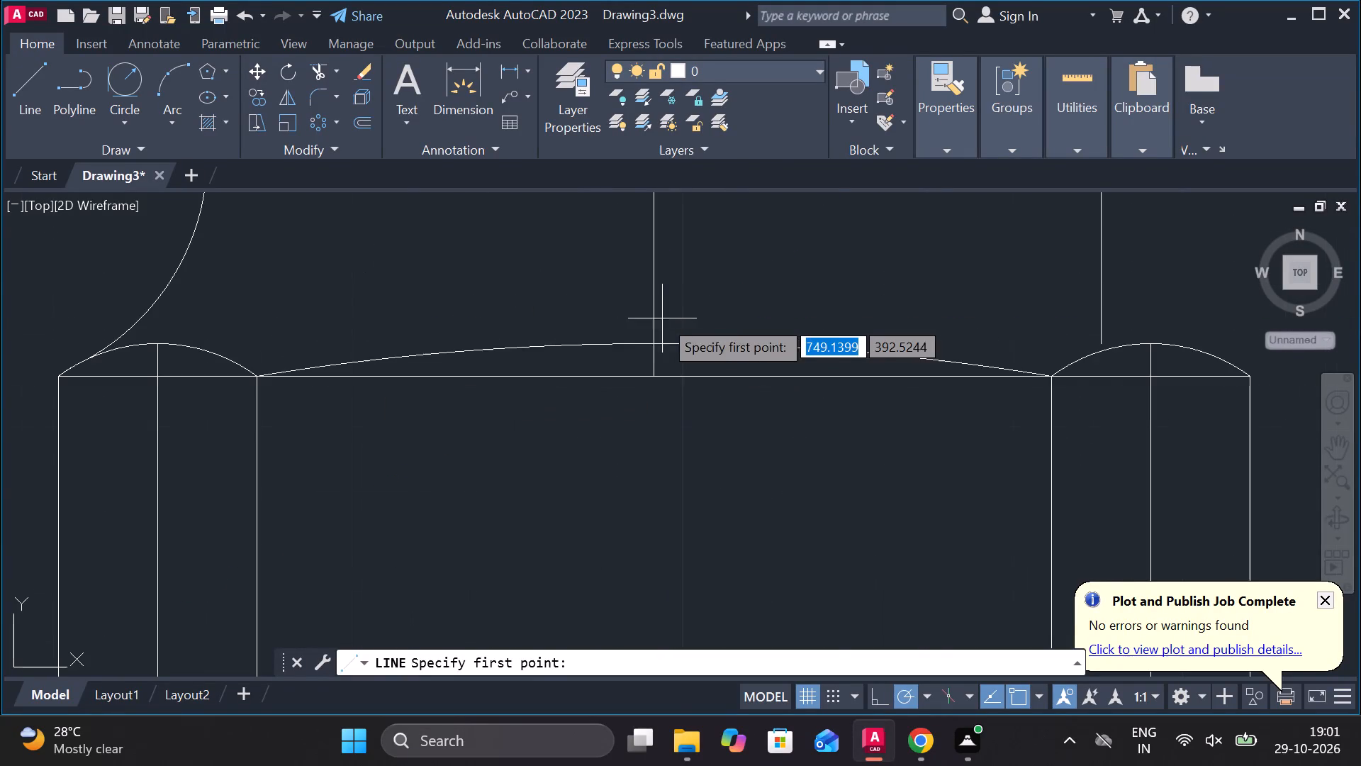
pyautogui.click(648, 372)
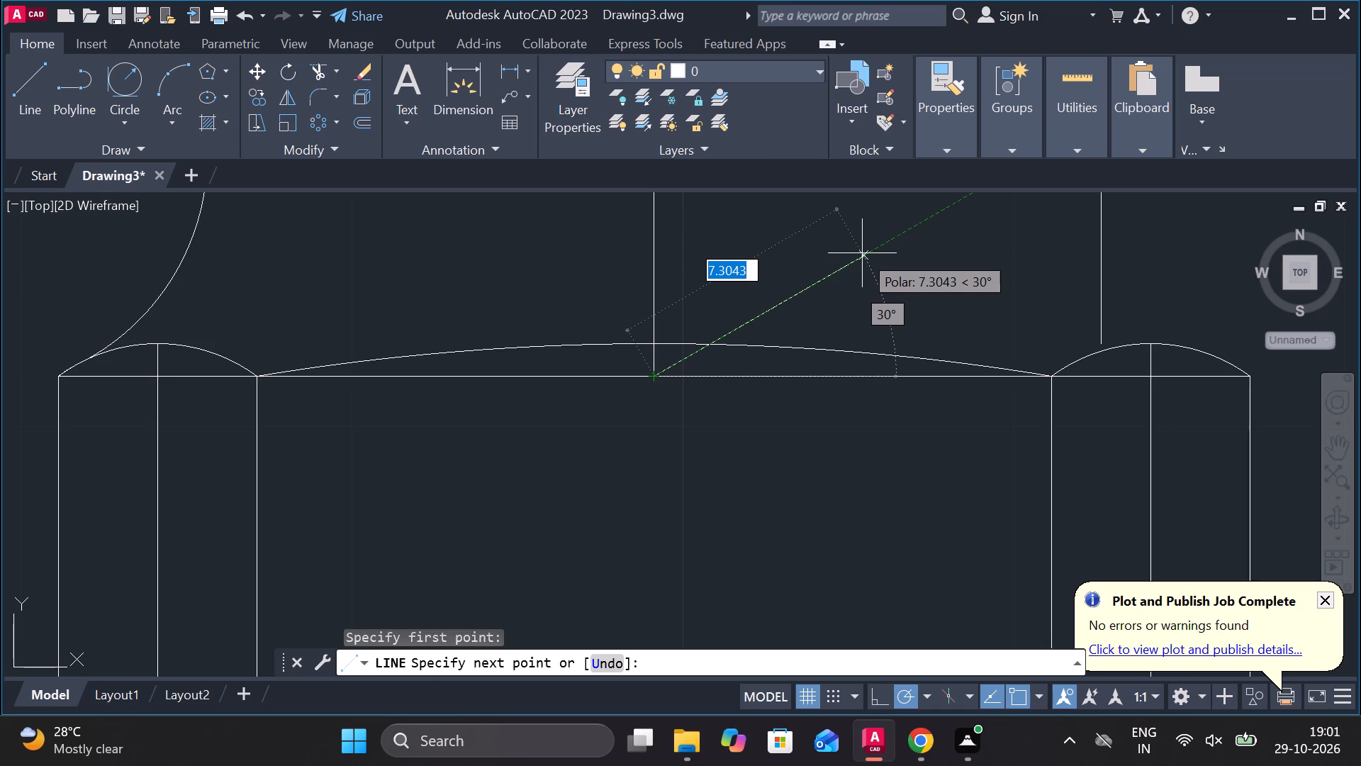
pyautogui.scroll(-2, 794, 270)
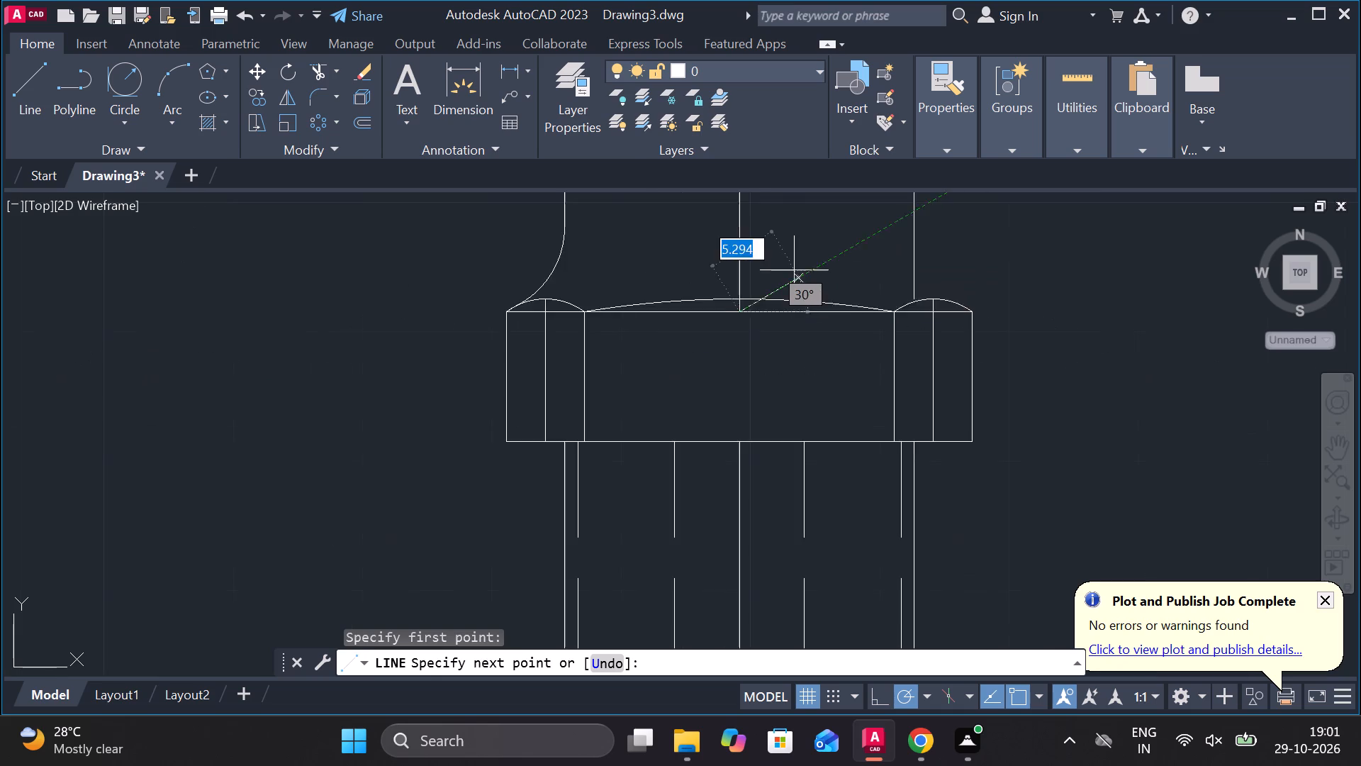
pyautogui.scroll(-1, 794, 270)
pyautogui.scroll(-3, 325, 400)
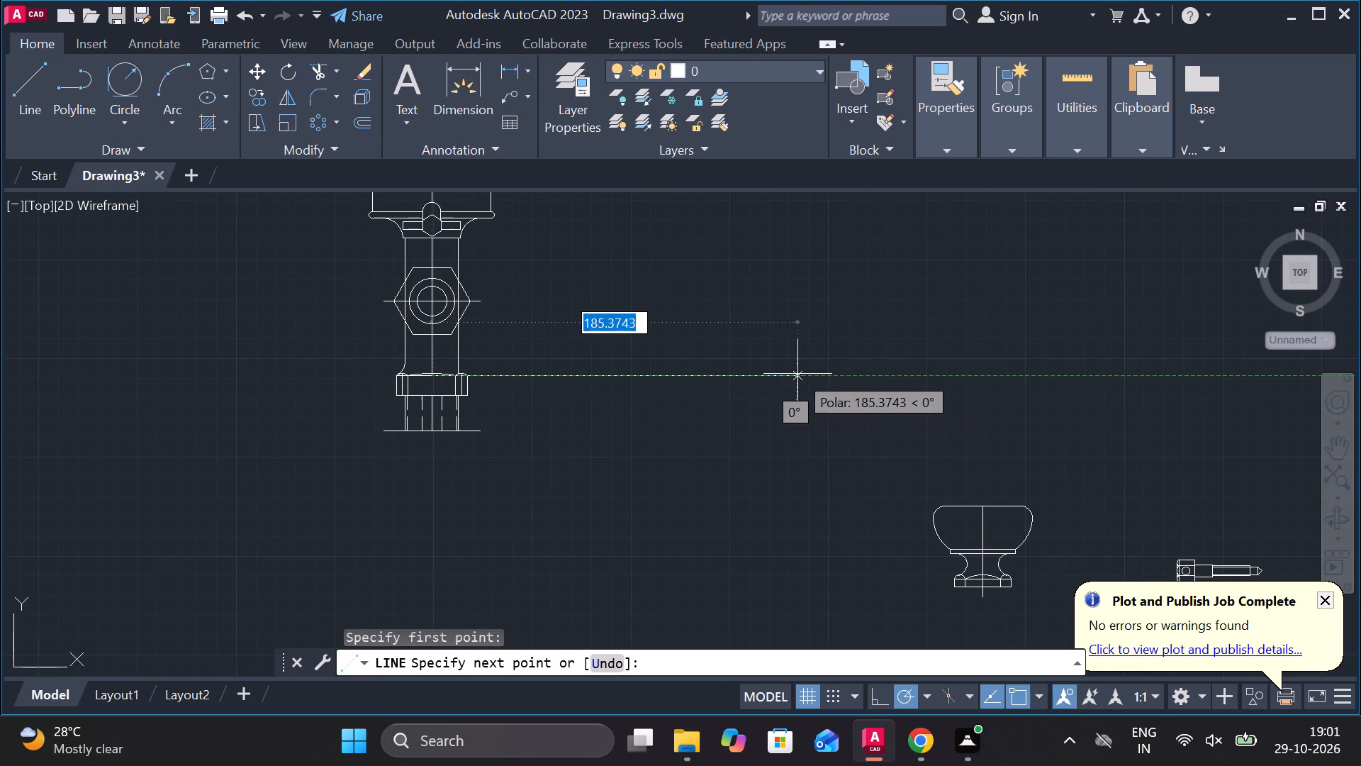
pyautogui.write('122')
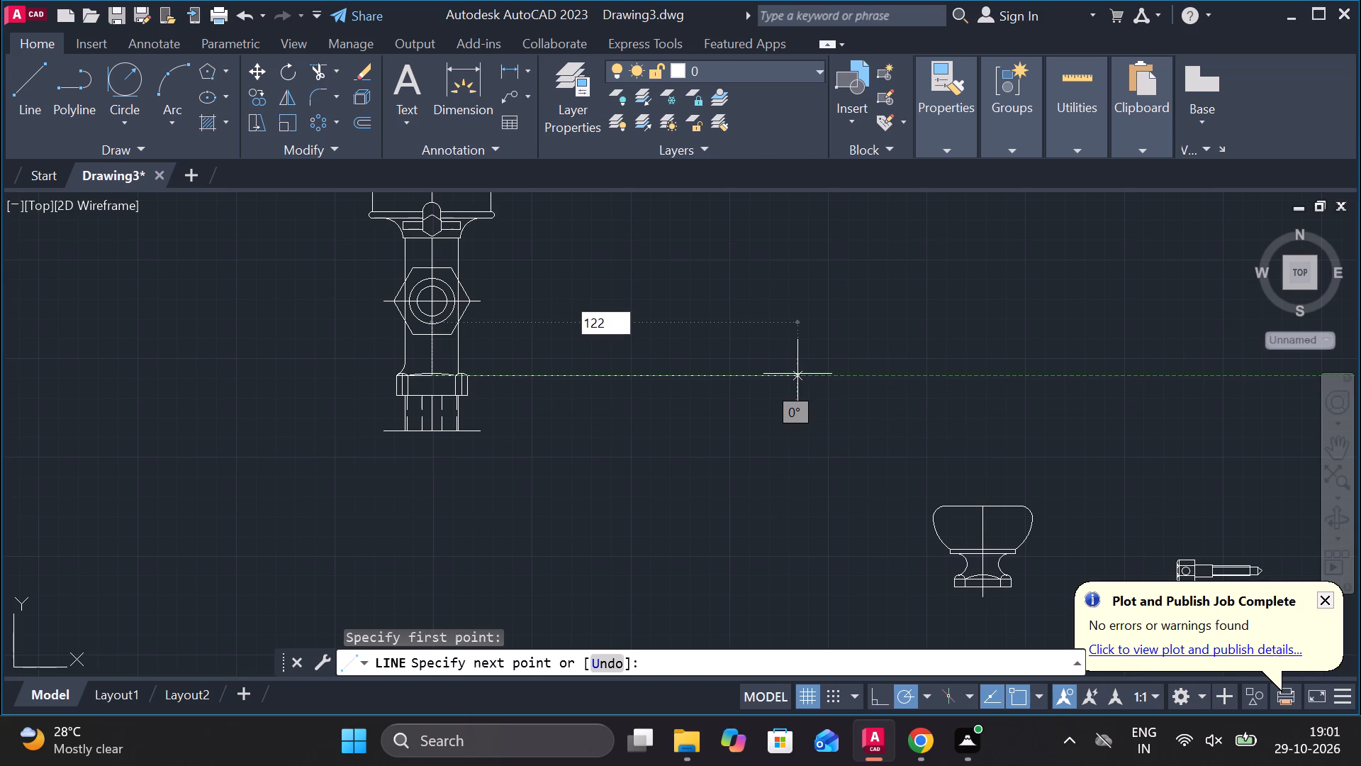
pyautogui.press('Tab')
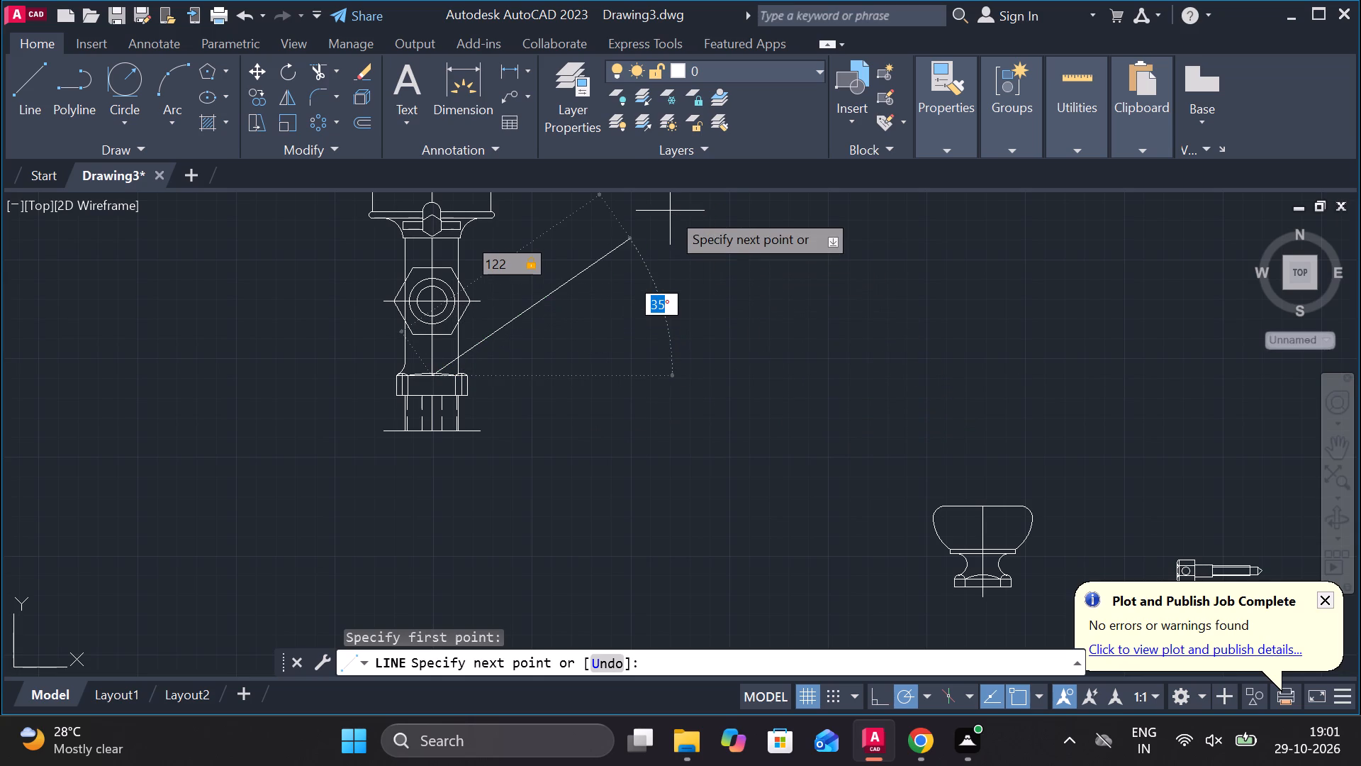
pyautogui.press('4')
pyautogui.press('5')
pyautogui.press('Return')
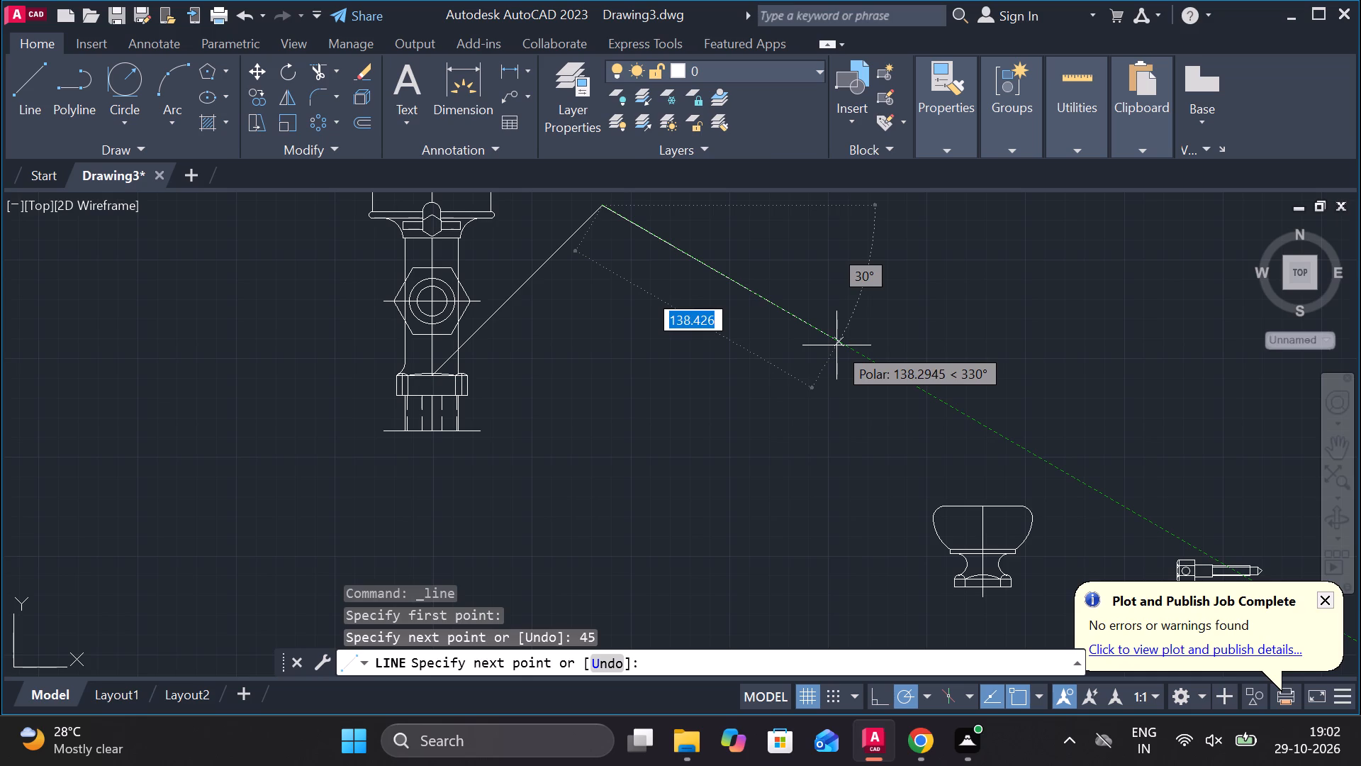
pyautogui.press('Escape')
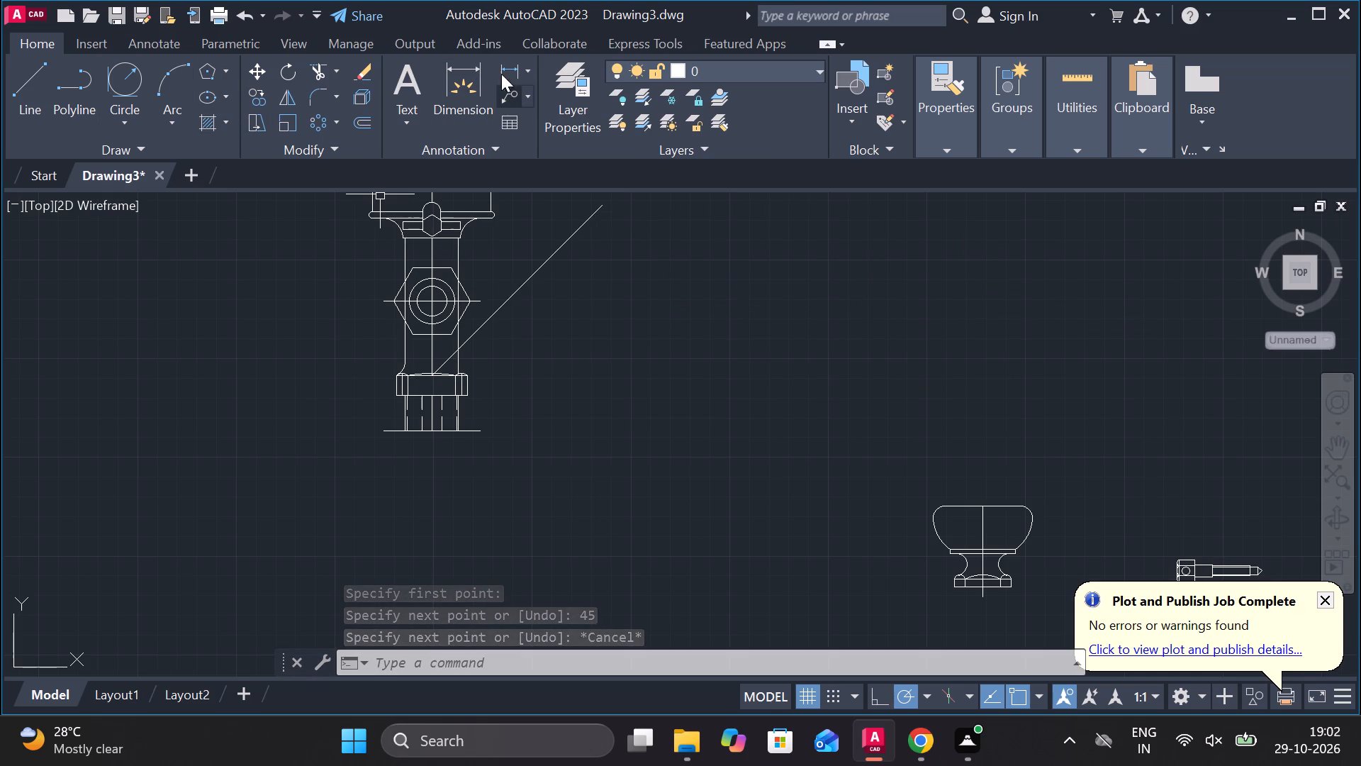
# Check the angle between the column's vertical centre line and the inclined line using an angular dimension preview.
pyautogui.click(527, 68)
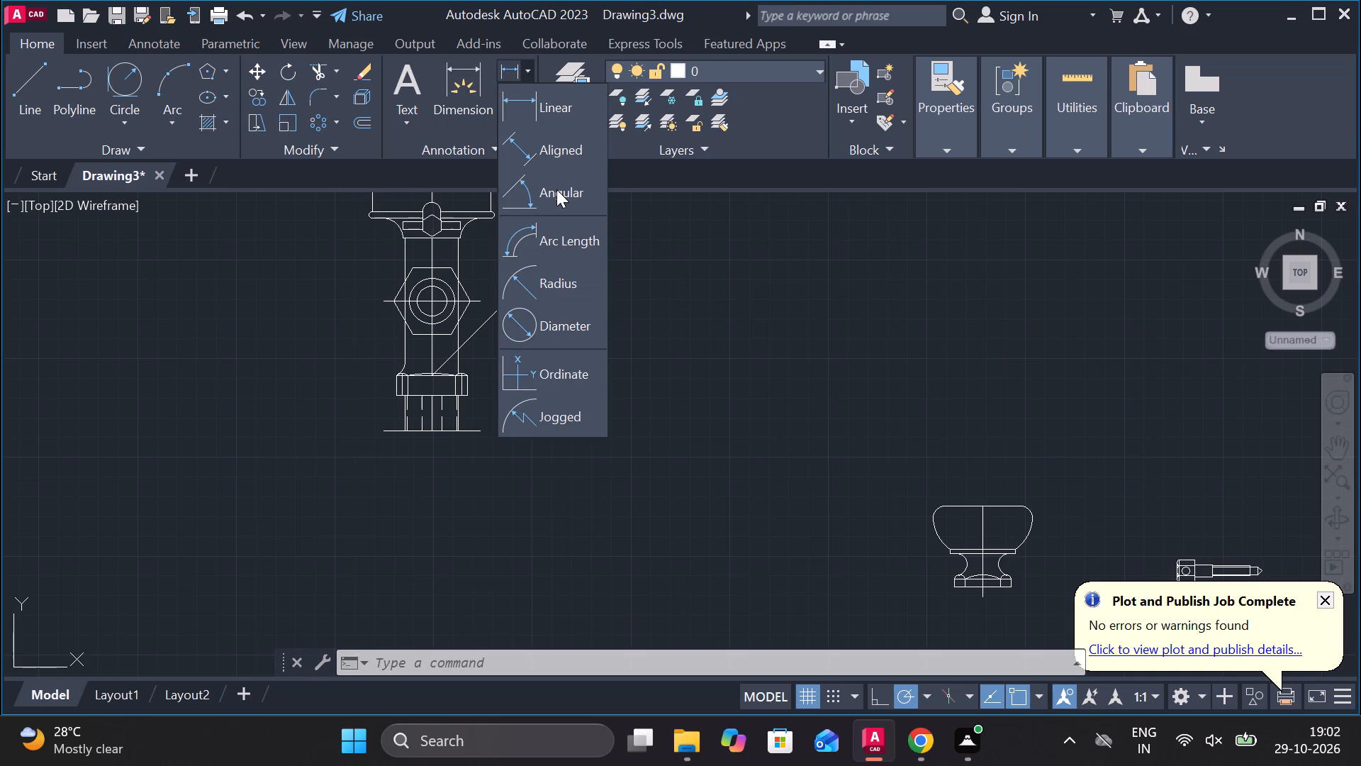
pyautogui.click(556, 188)
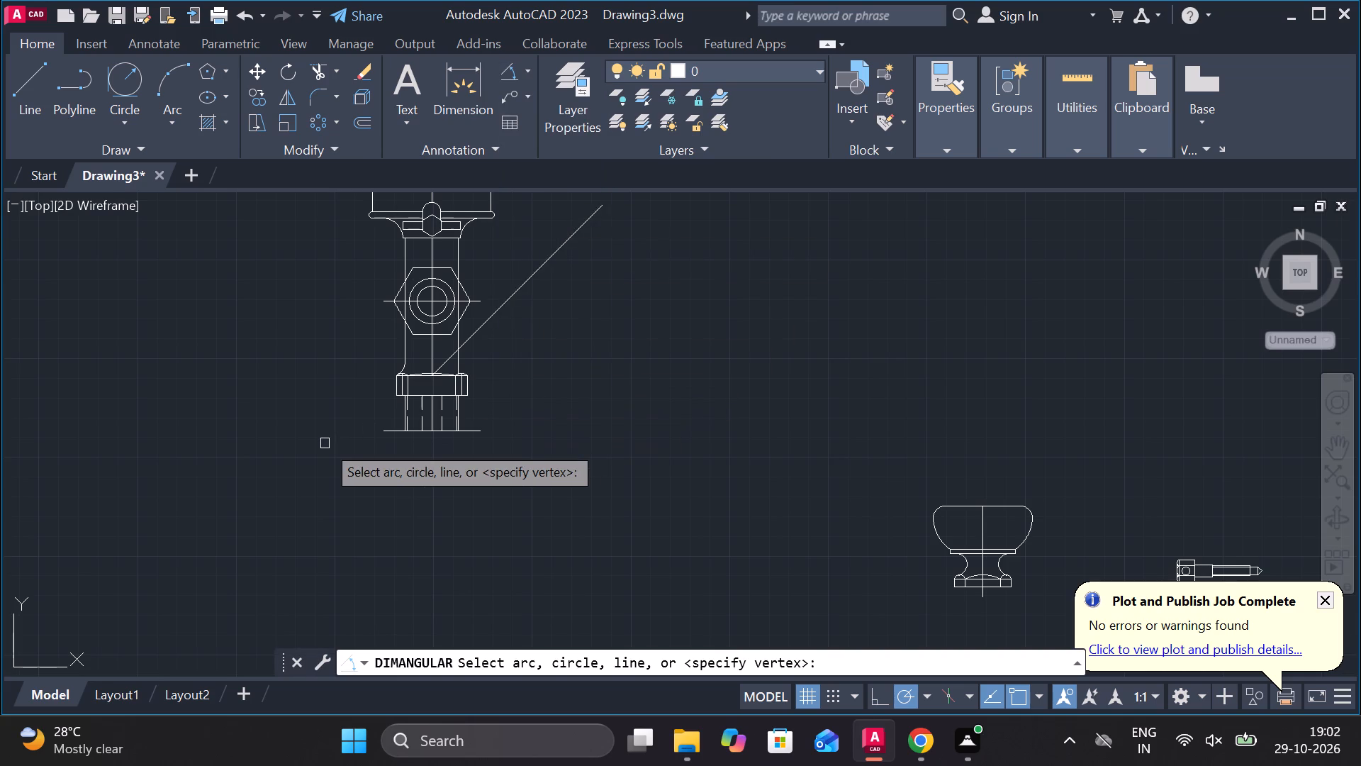
pyautogui.click(435, 248)
pyautogui.click(520, 279)
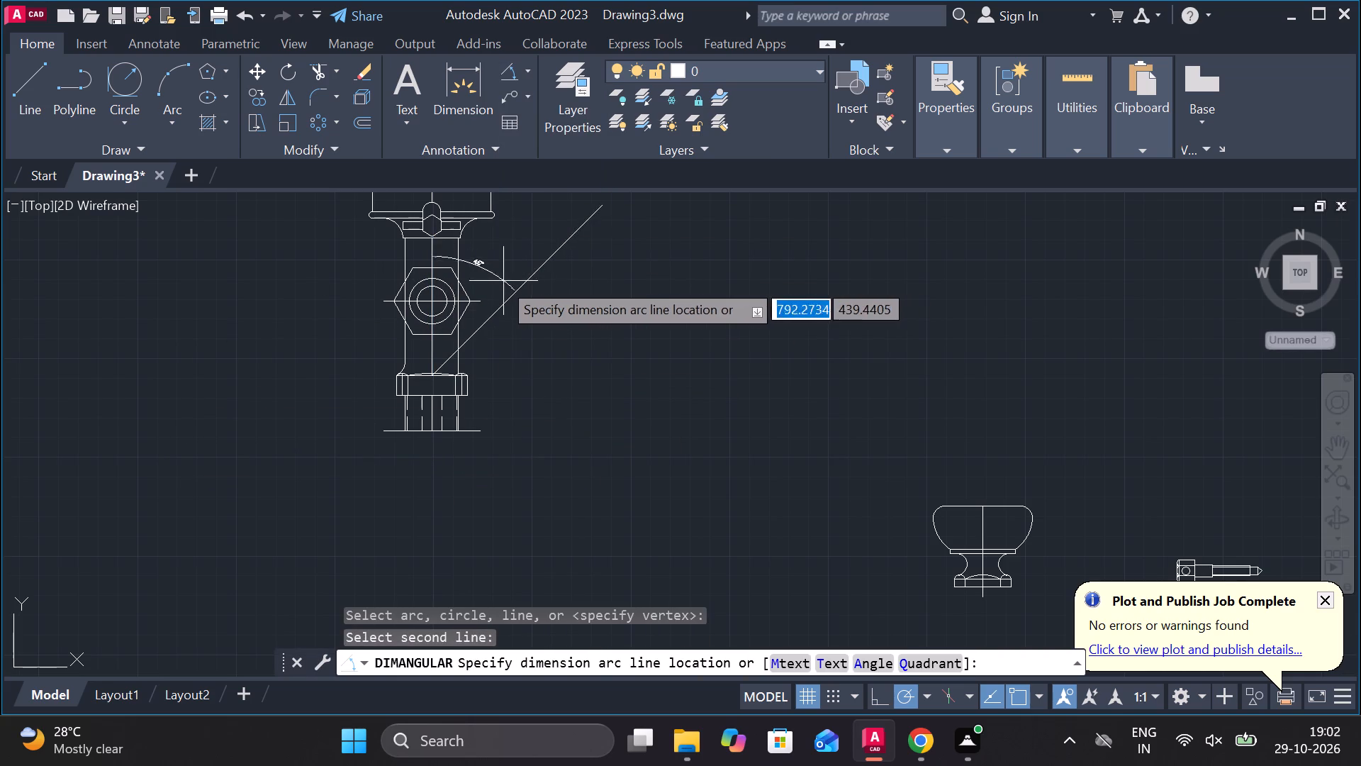
pyautogui.scroll(2, 494, 280)
pyautogui.scroll(-2, 494, 280)
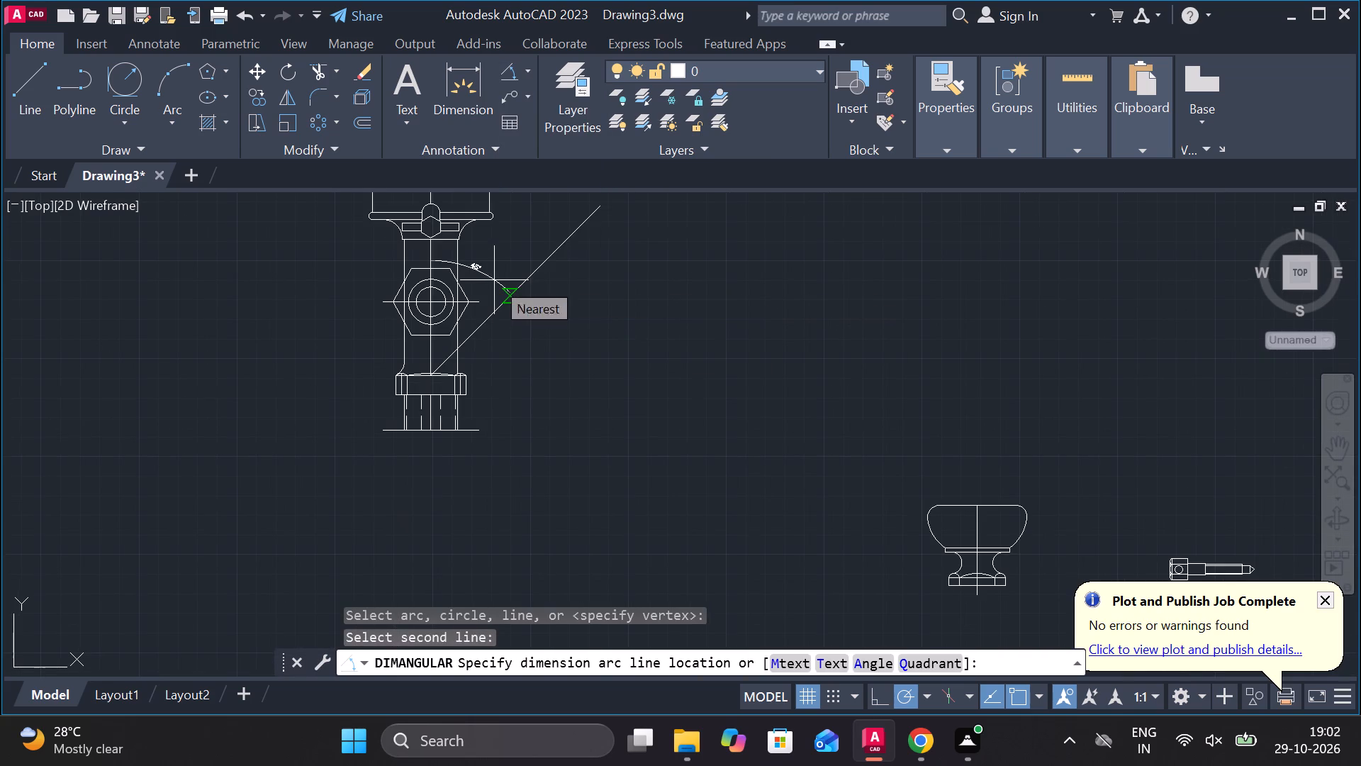
pyautogui.press('Escape')
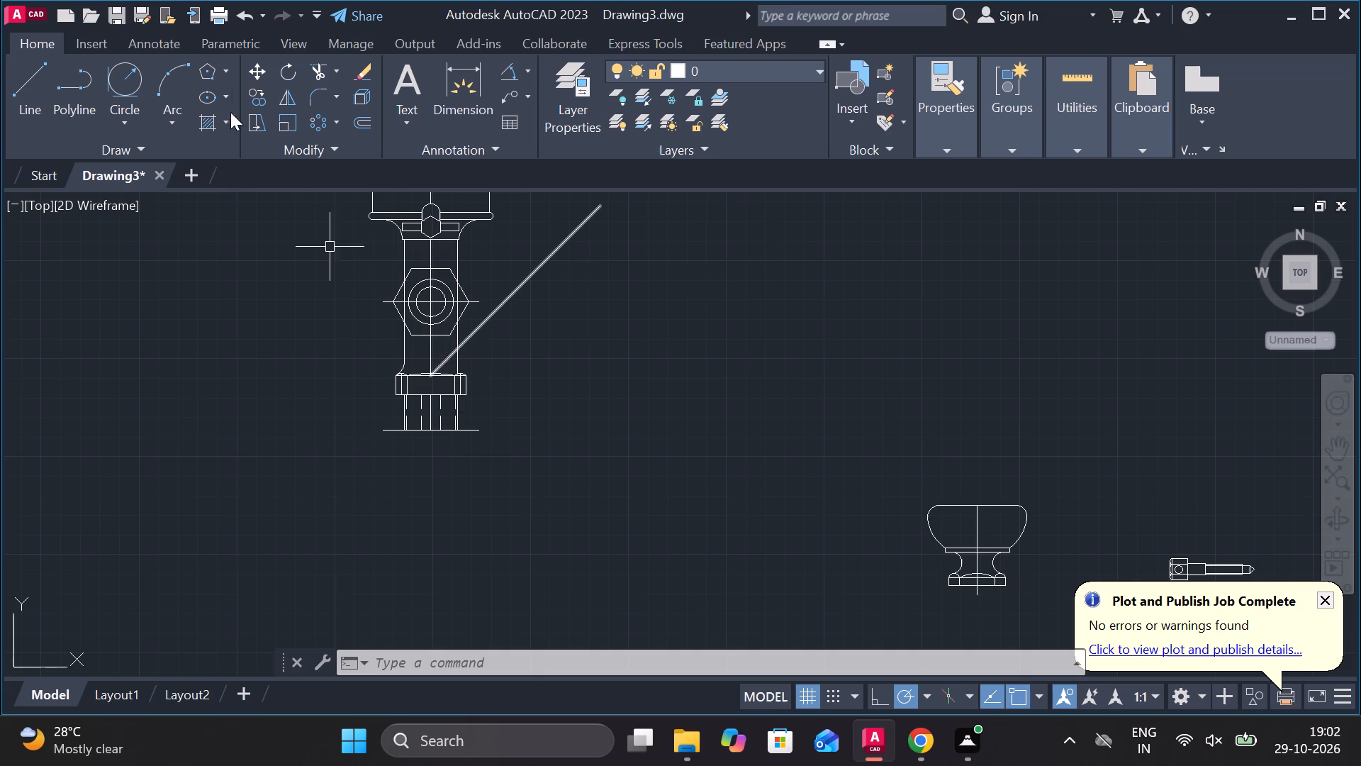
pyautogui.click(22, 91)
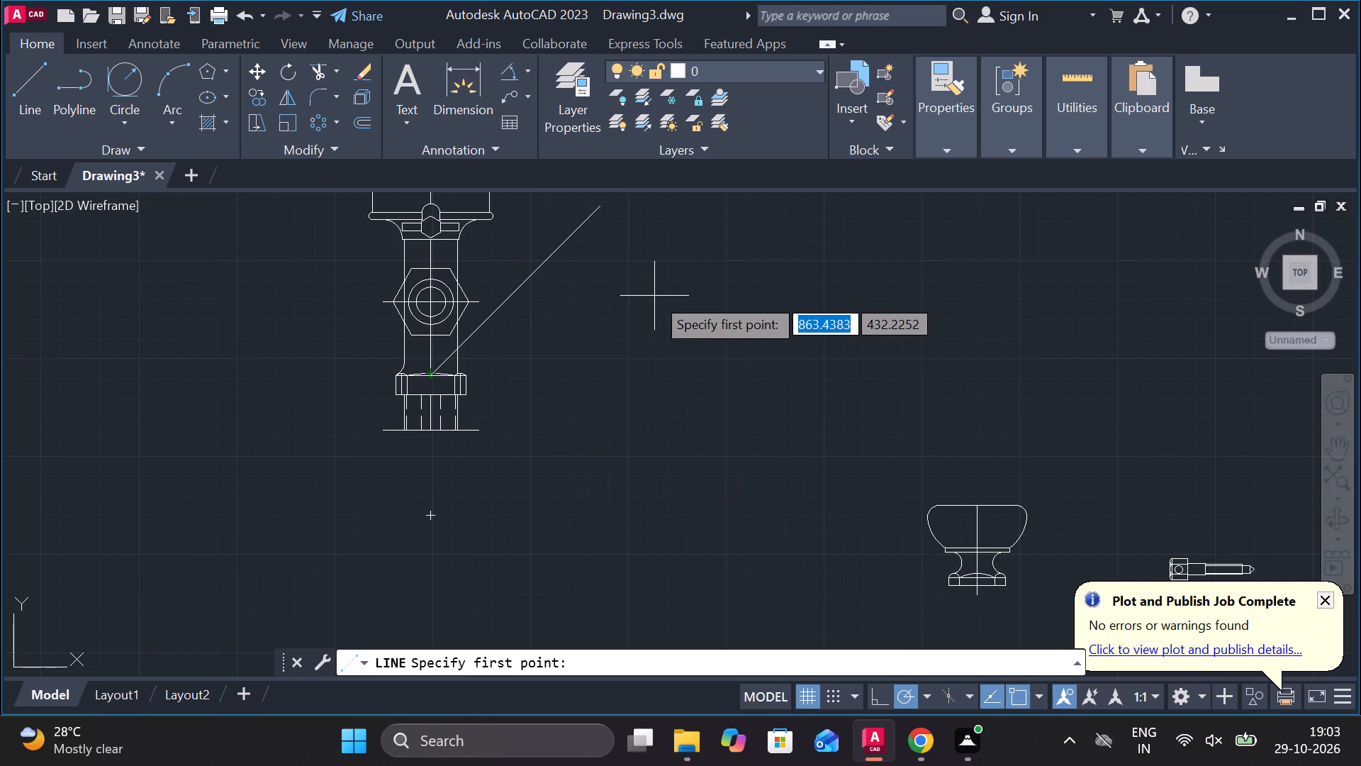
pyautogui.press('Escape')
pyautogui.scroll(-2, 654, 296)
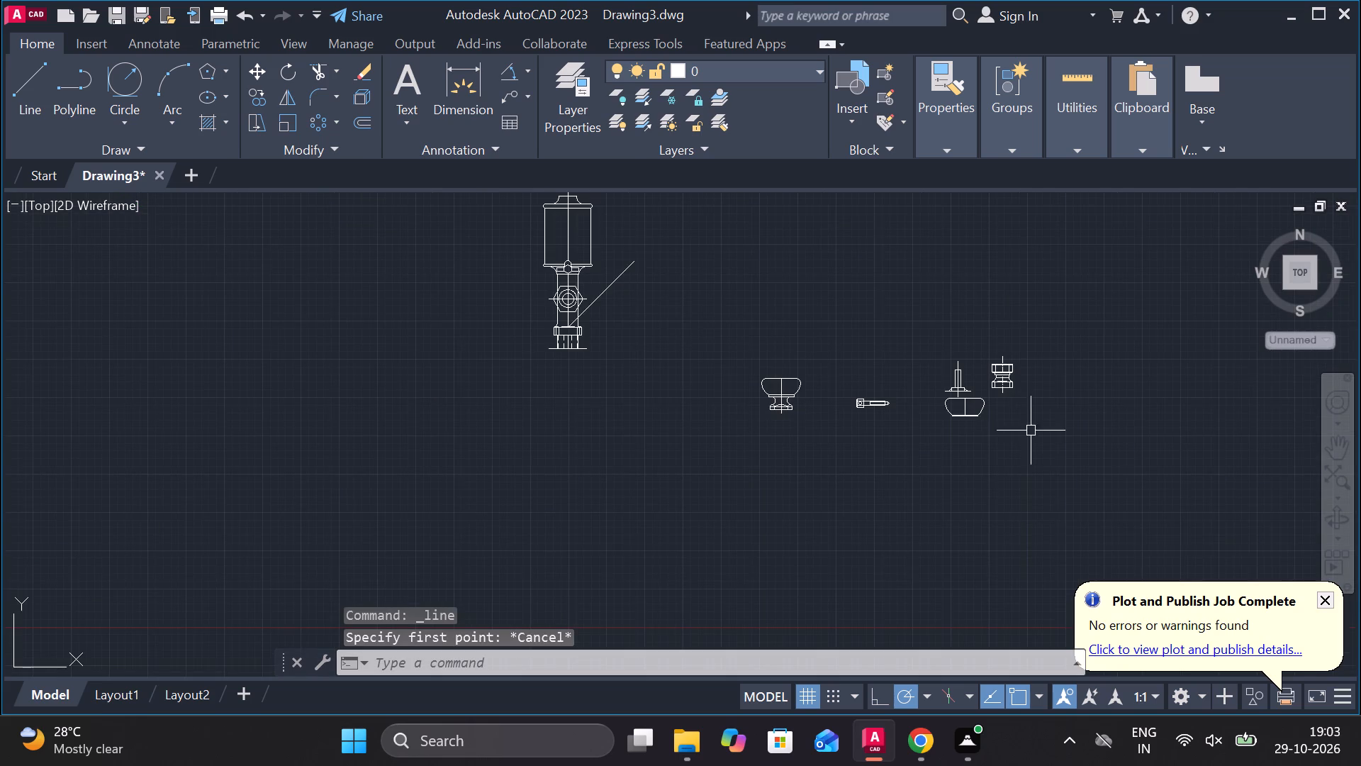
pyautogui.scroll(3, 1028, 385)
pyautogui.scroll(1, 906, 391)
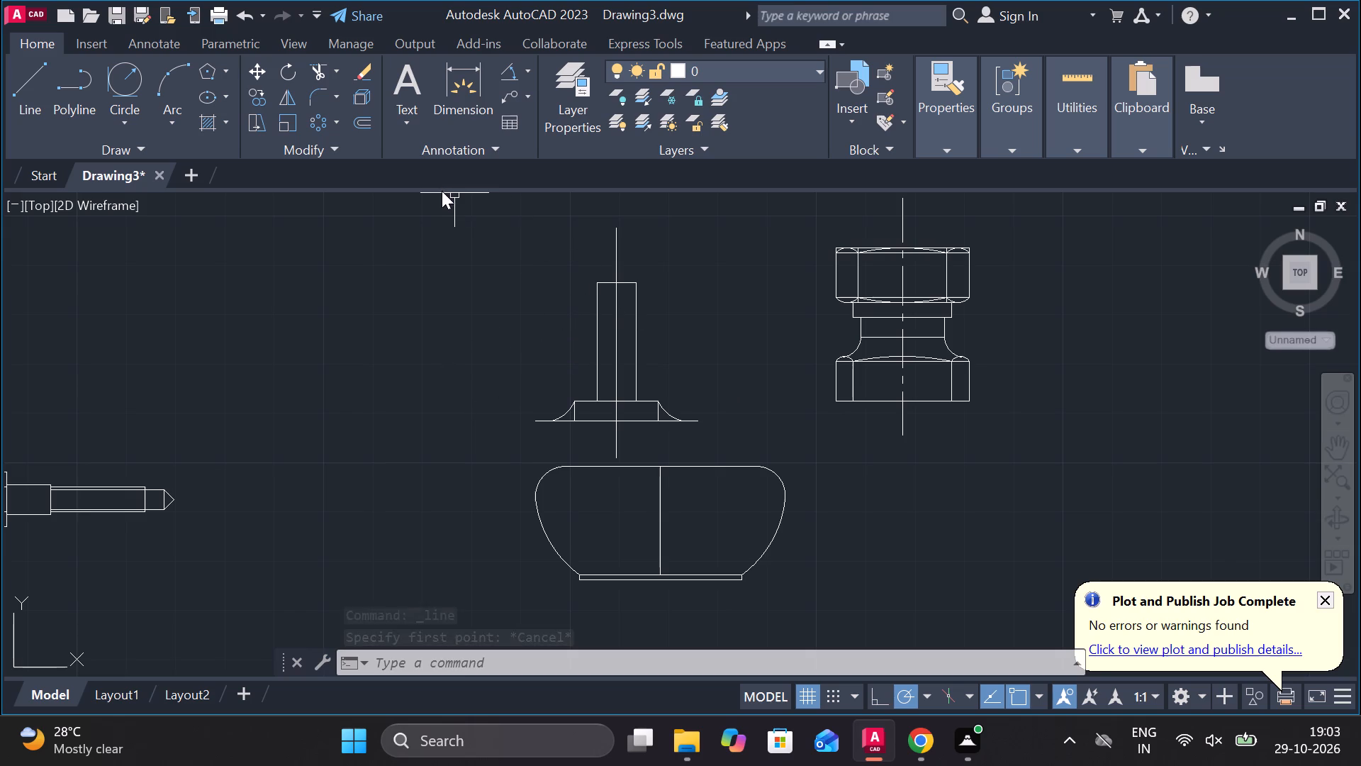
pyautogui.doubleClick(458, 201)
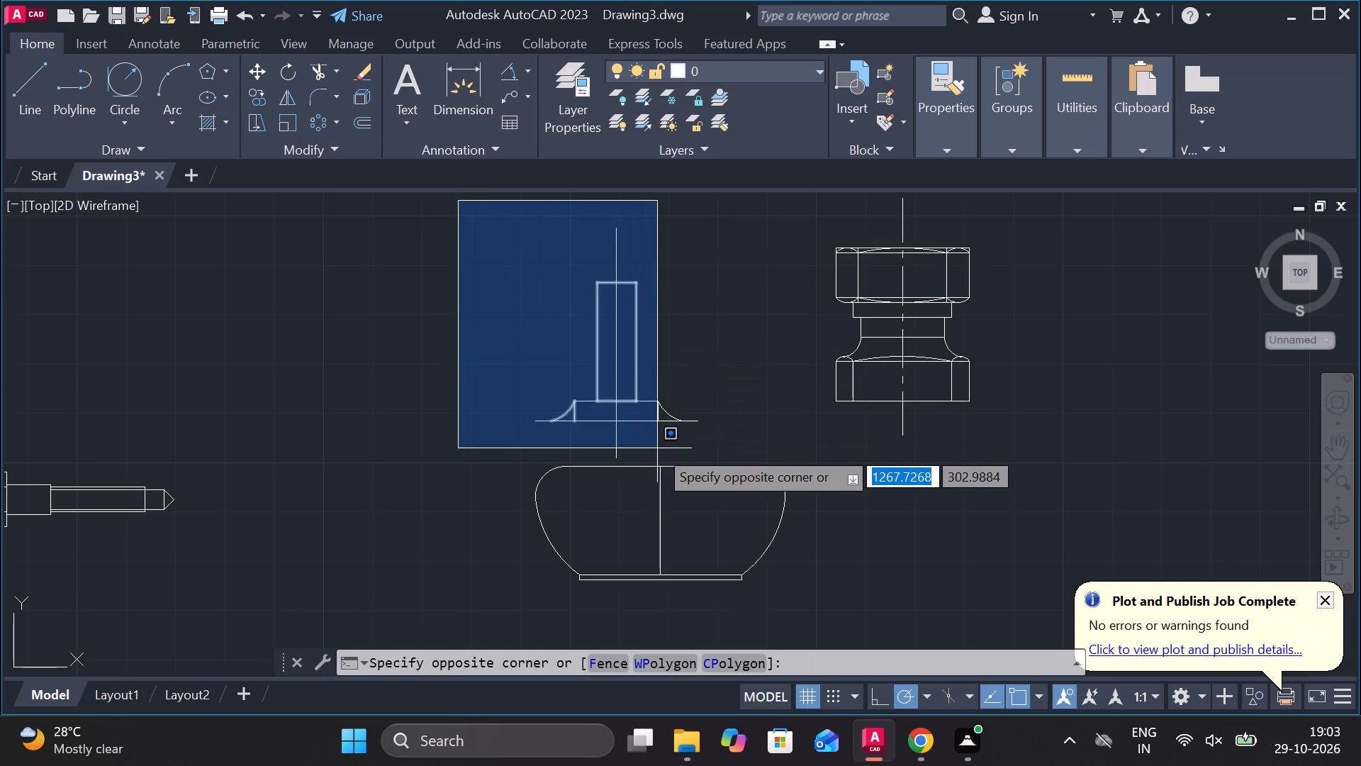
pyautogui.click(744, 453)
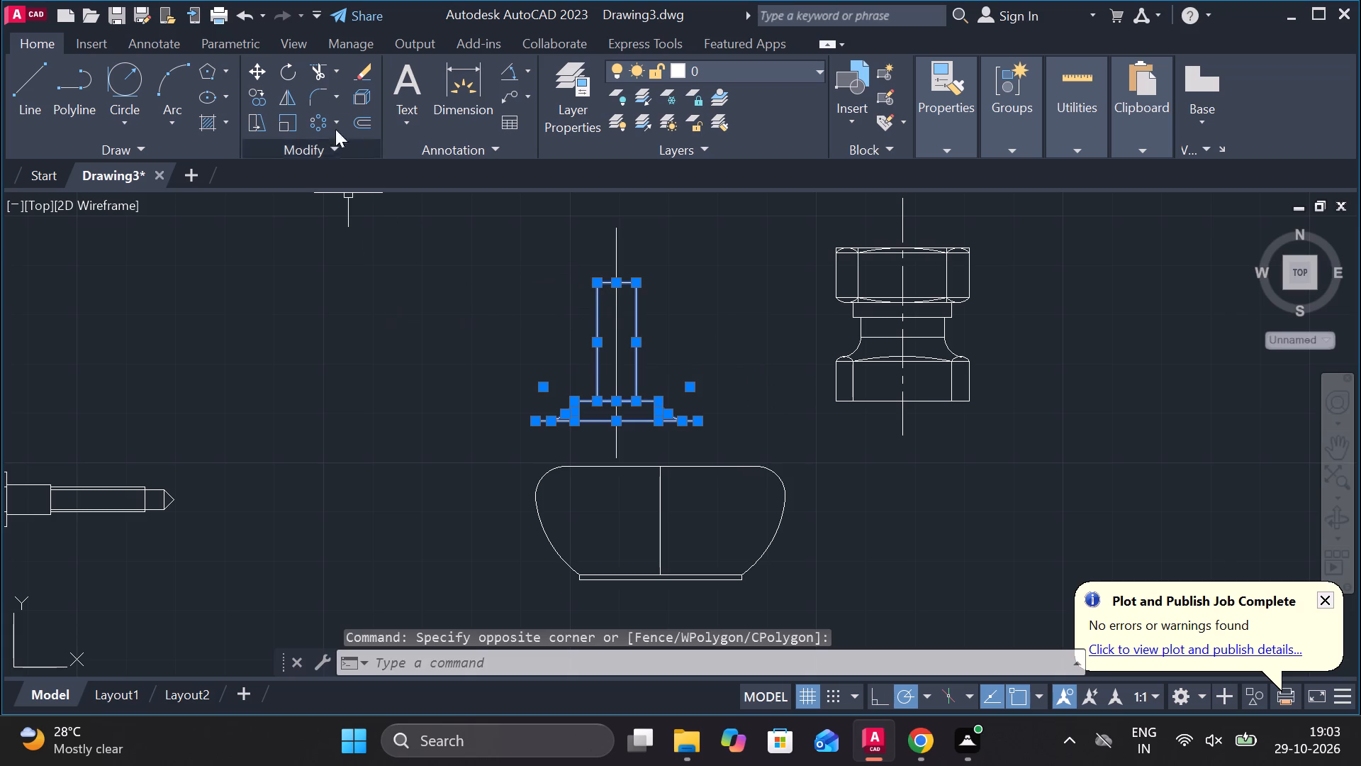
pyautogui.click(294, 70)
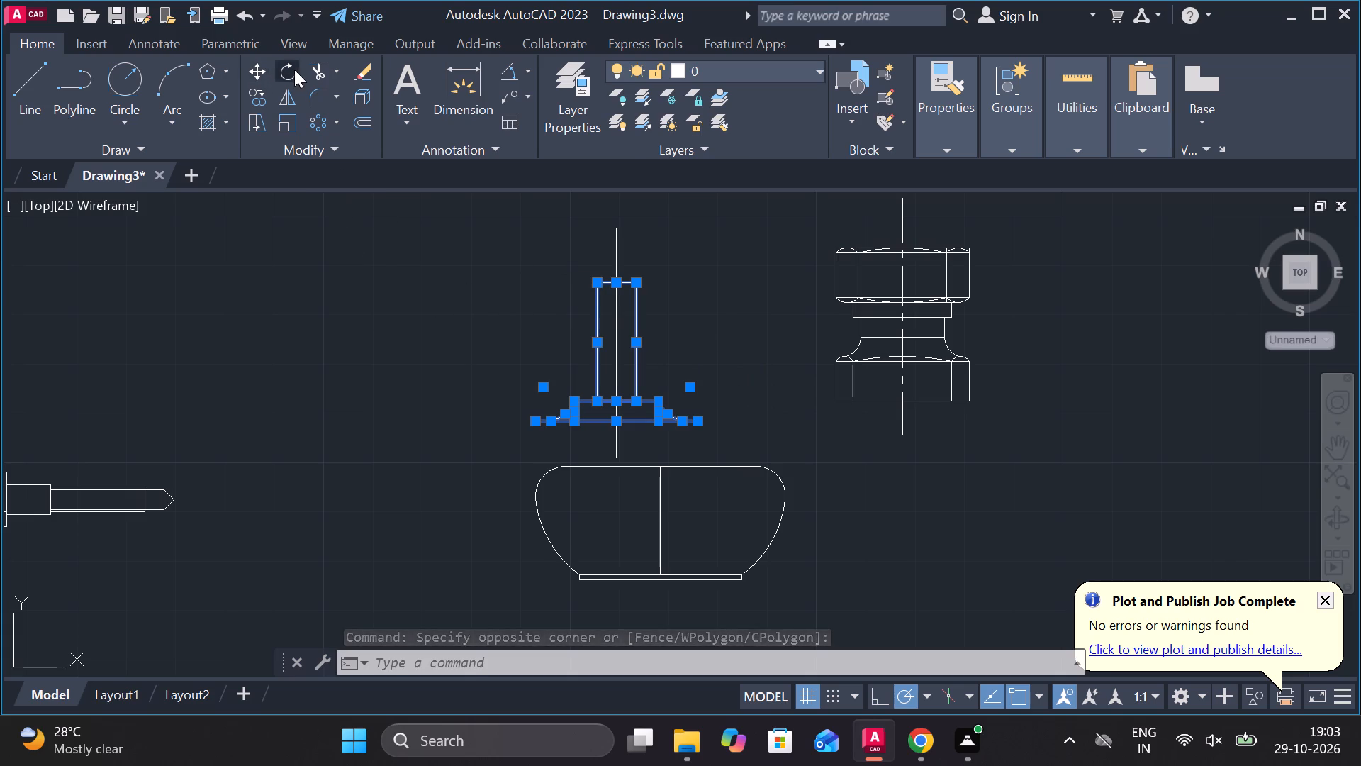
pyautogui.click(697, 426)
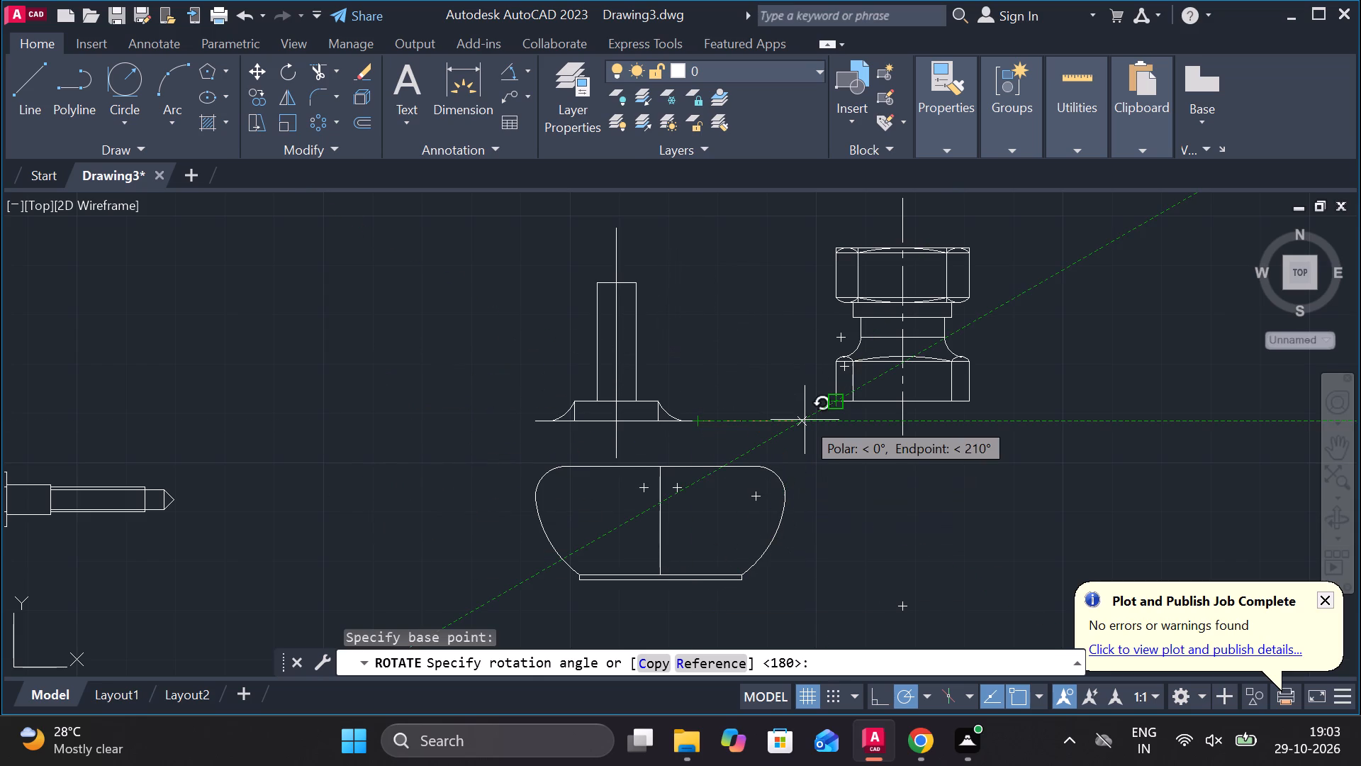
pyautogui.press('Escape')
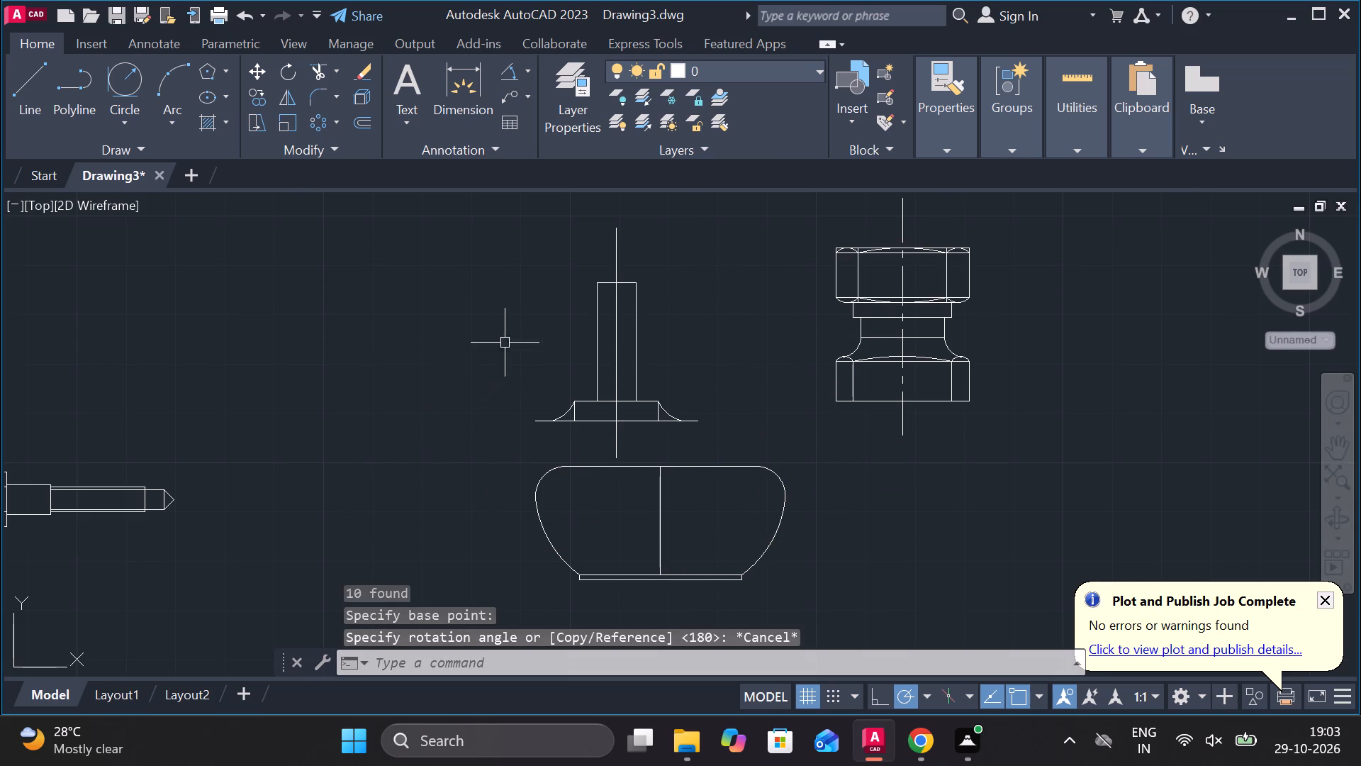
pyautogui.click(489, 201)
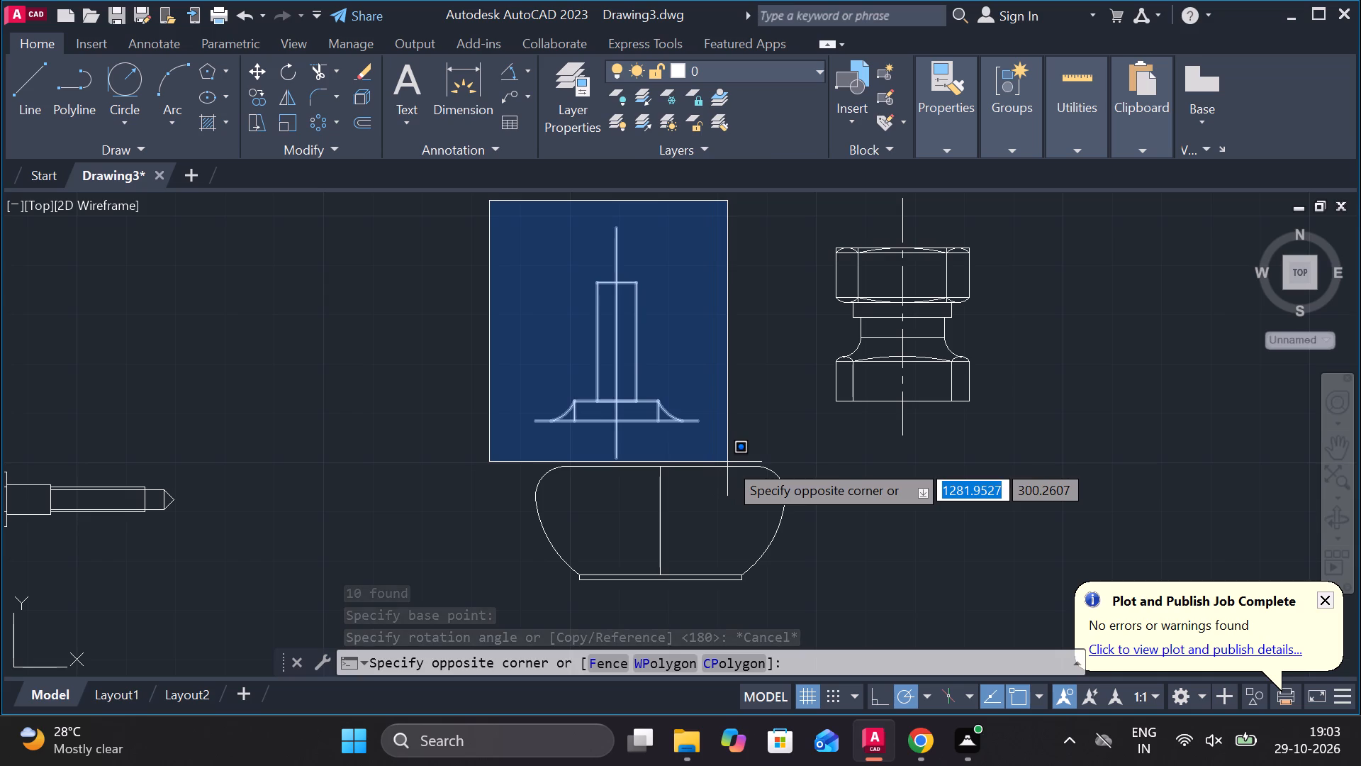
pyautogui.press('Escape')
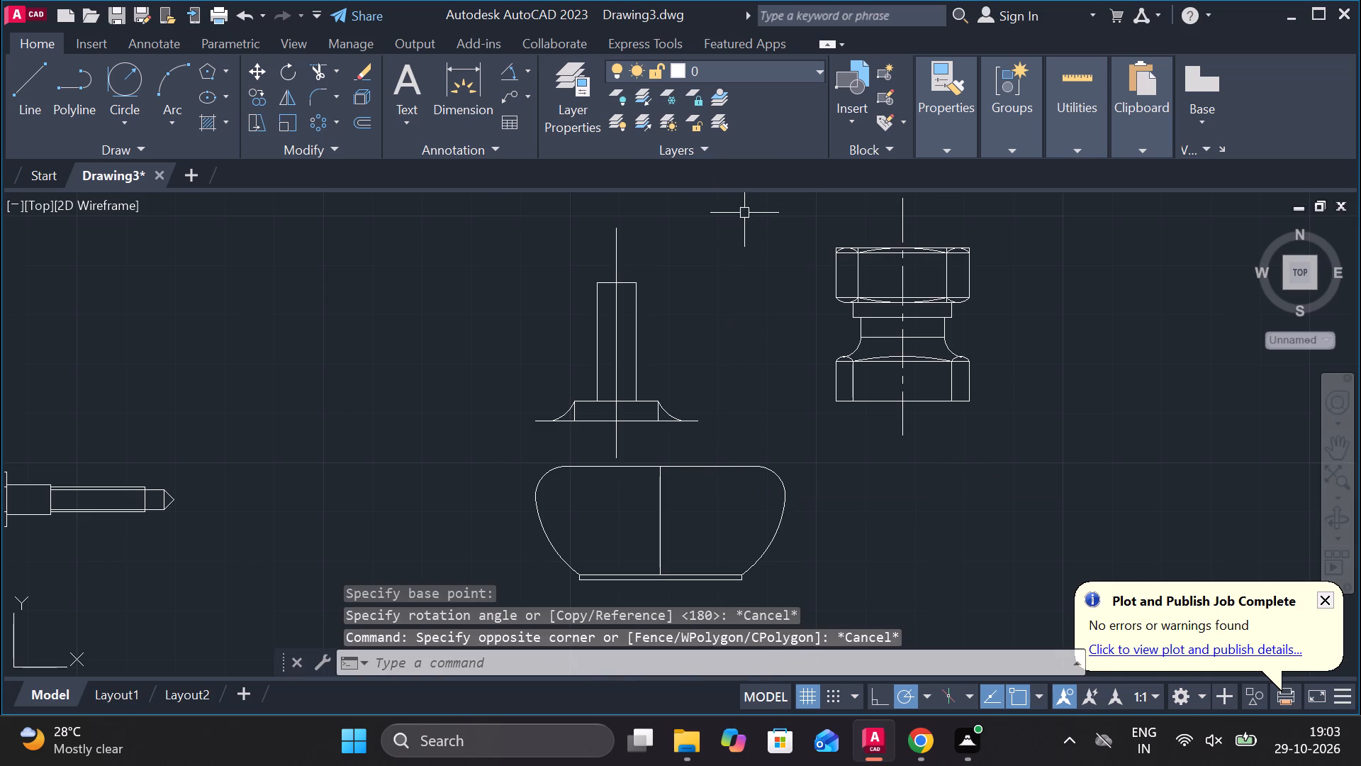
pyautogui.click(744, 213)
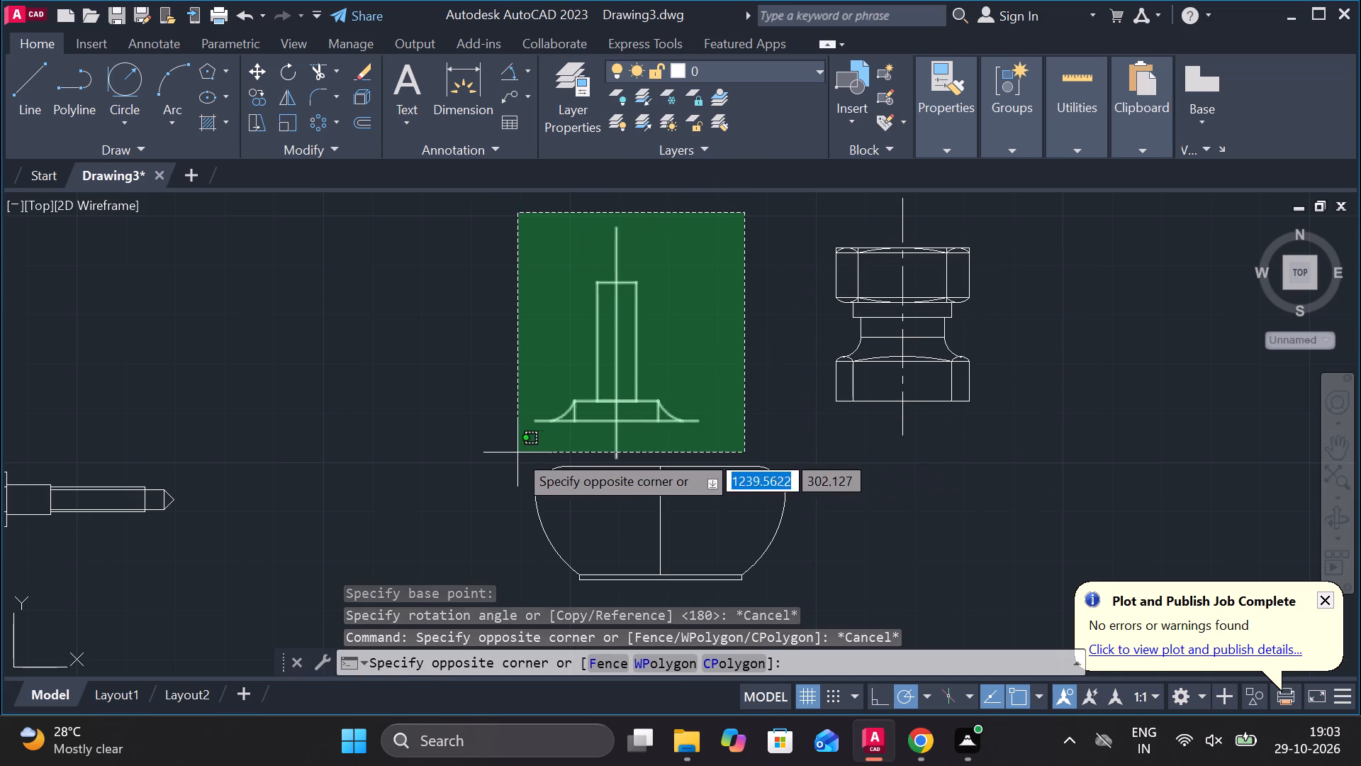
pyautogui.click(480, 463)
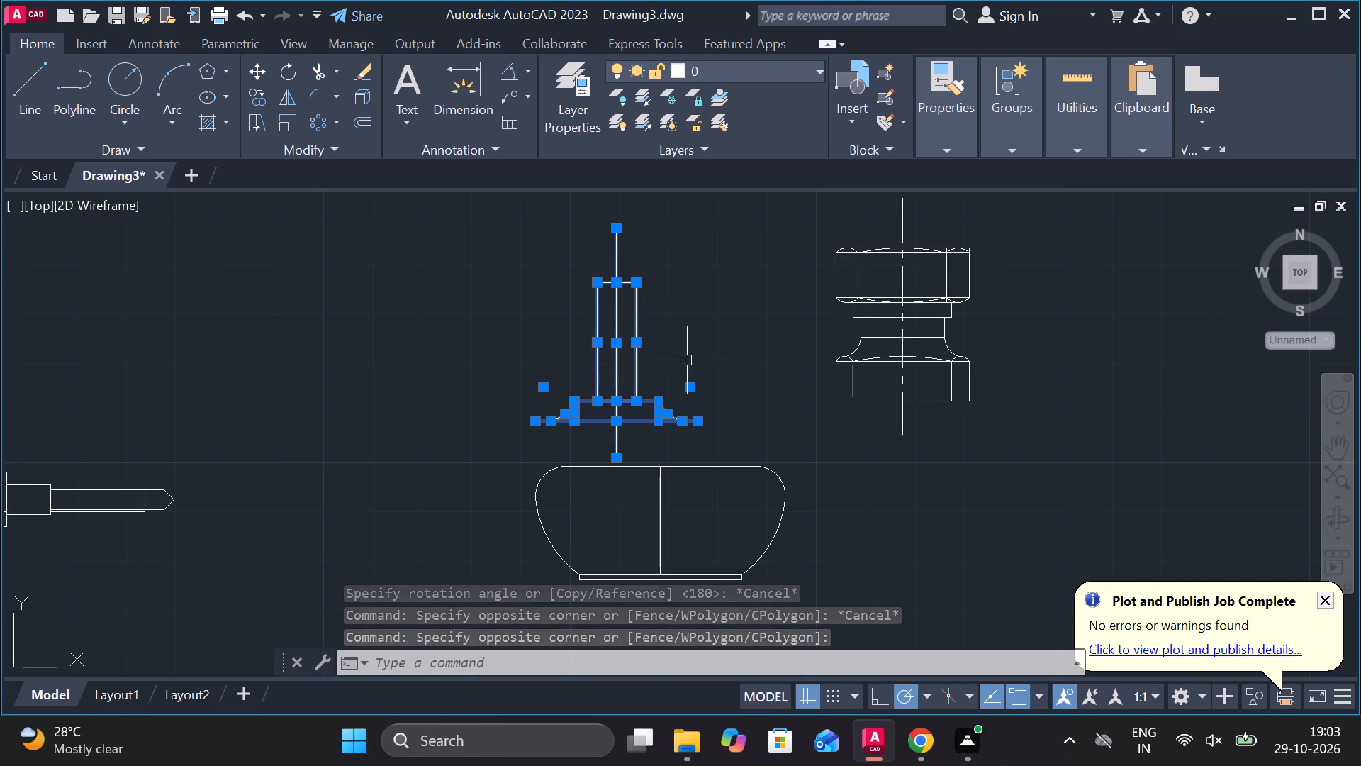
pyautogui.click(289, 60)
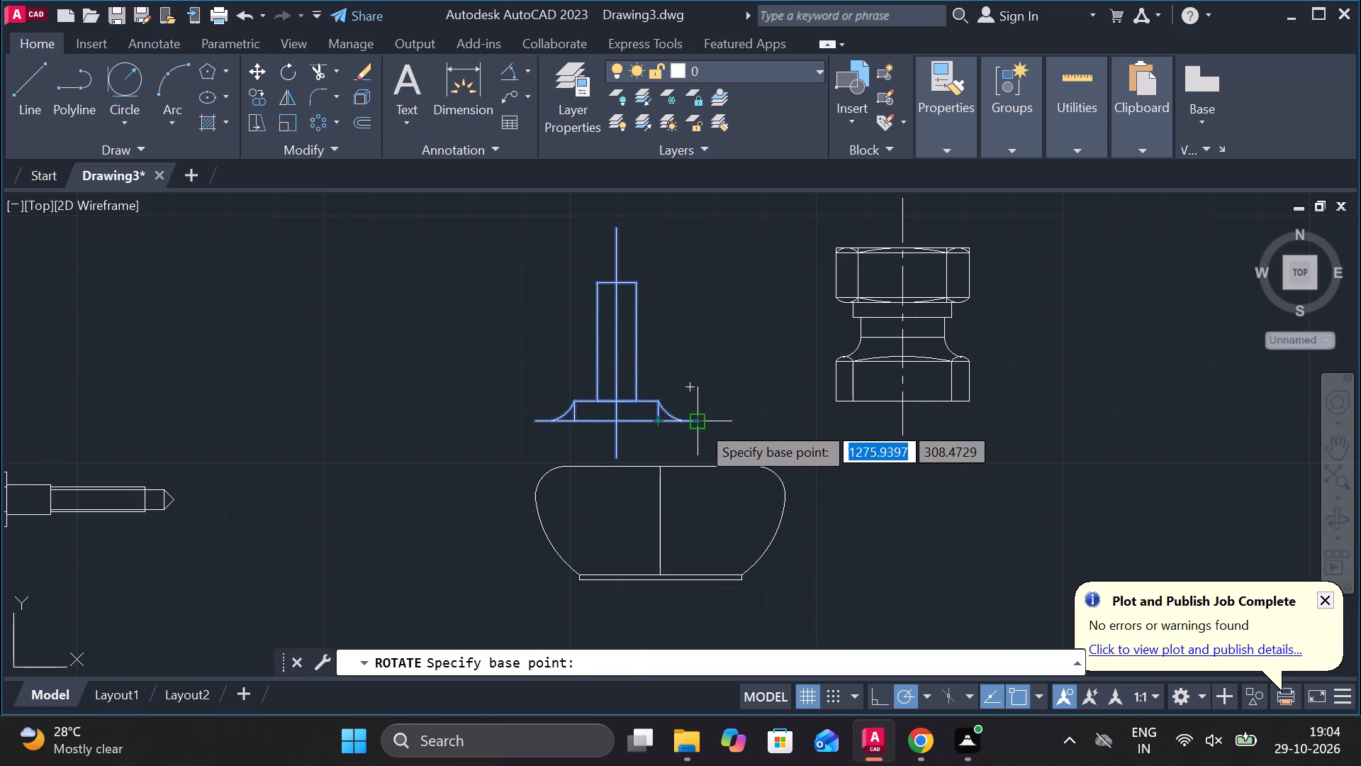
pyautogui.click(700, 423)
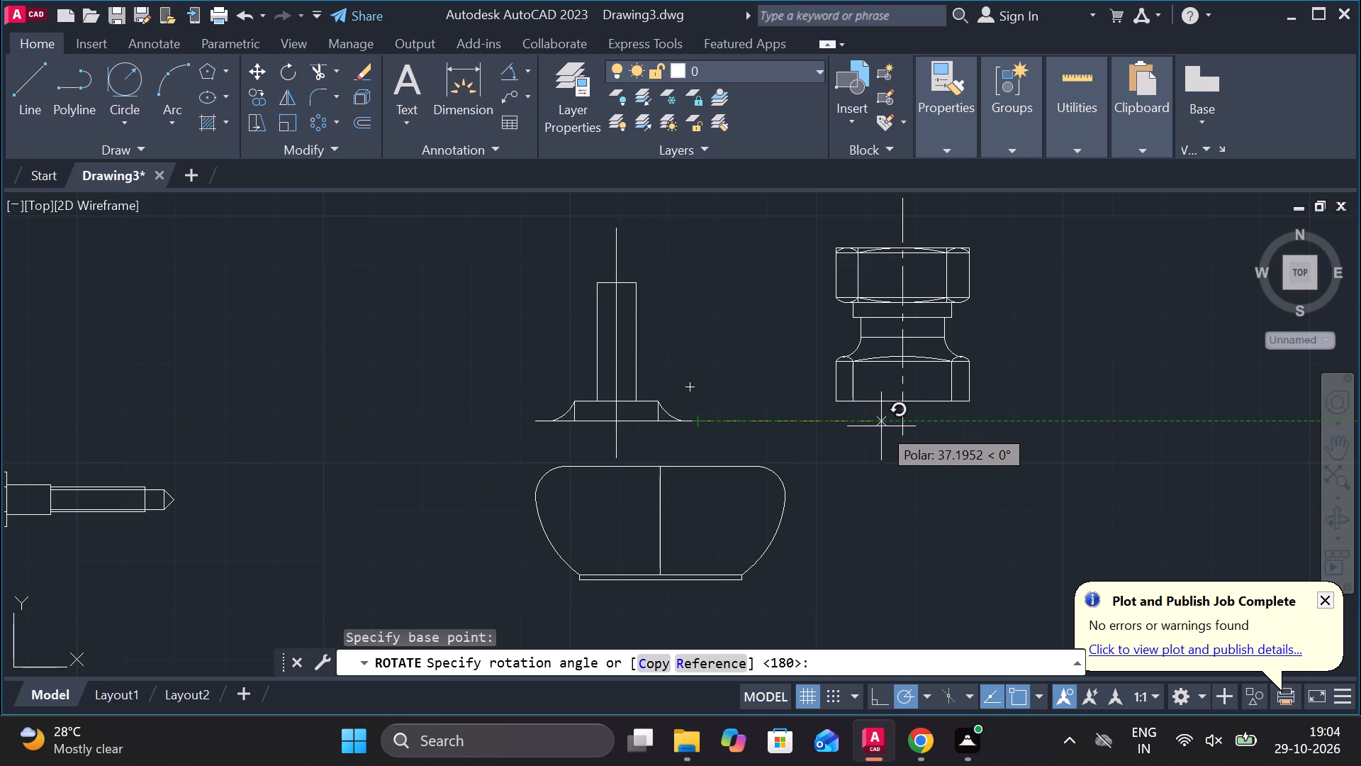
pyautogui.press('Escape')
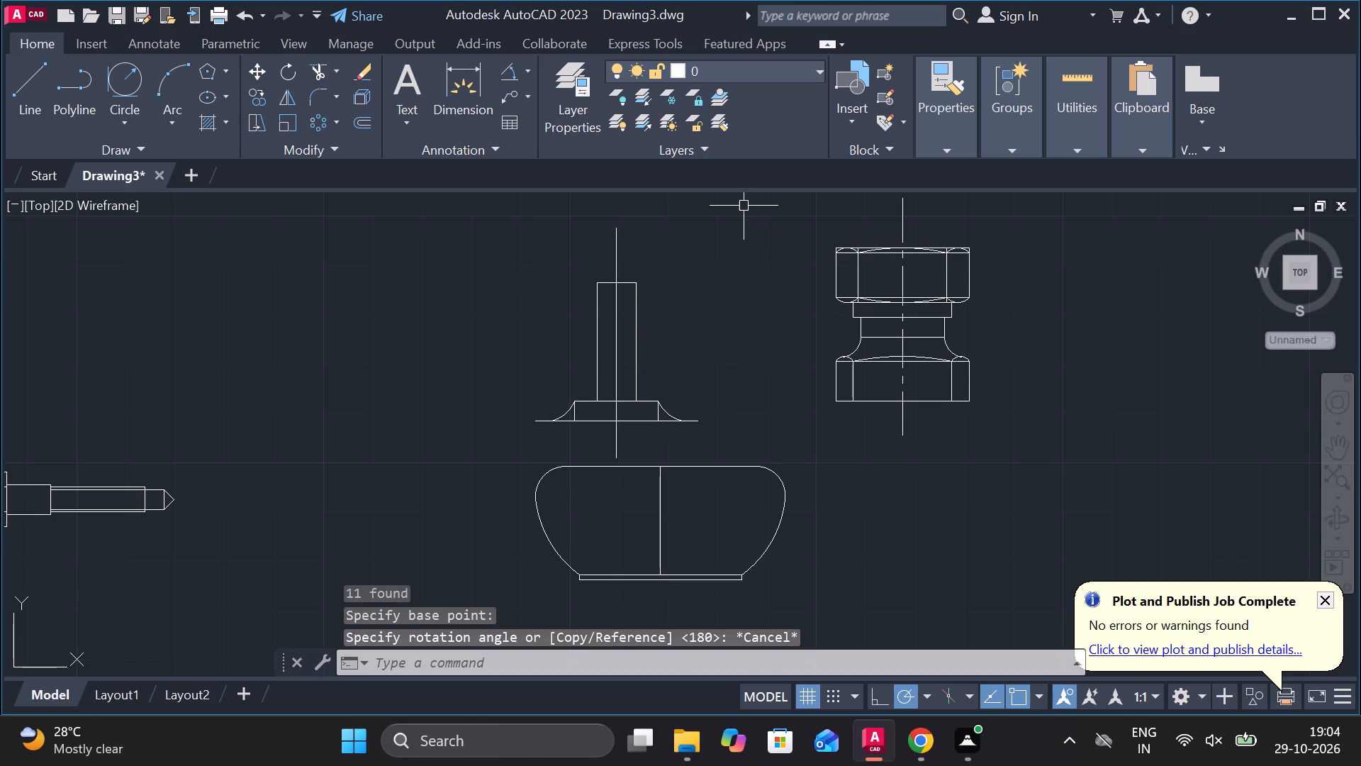
# Move the complete flared-base stem part up into the empty space above the bowl and the nut-and-neck part.
pyautogui.click(739, 206)
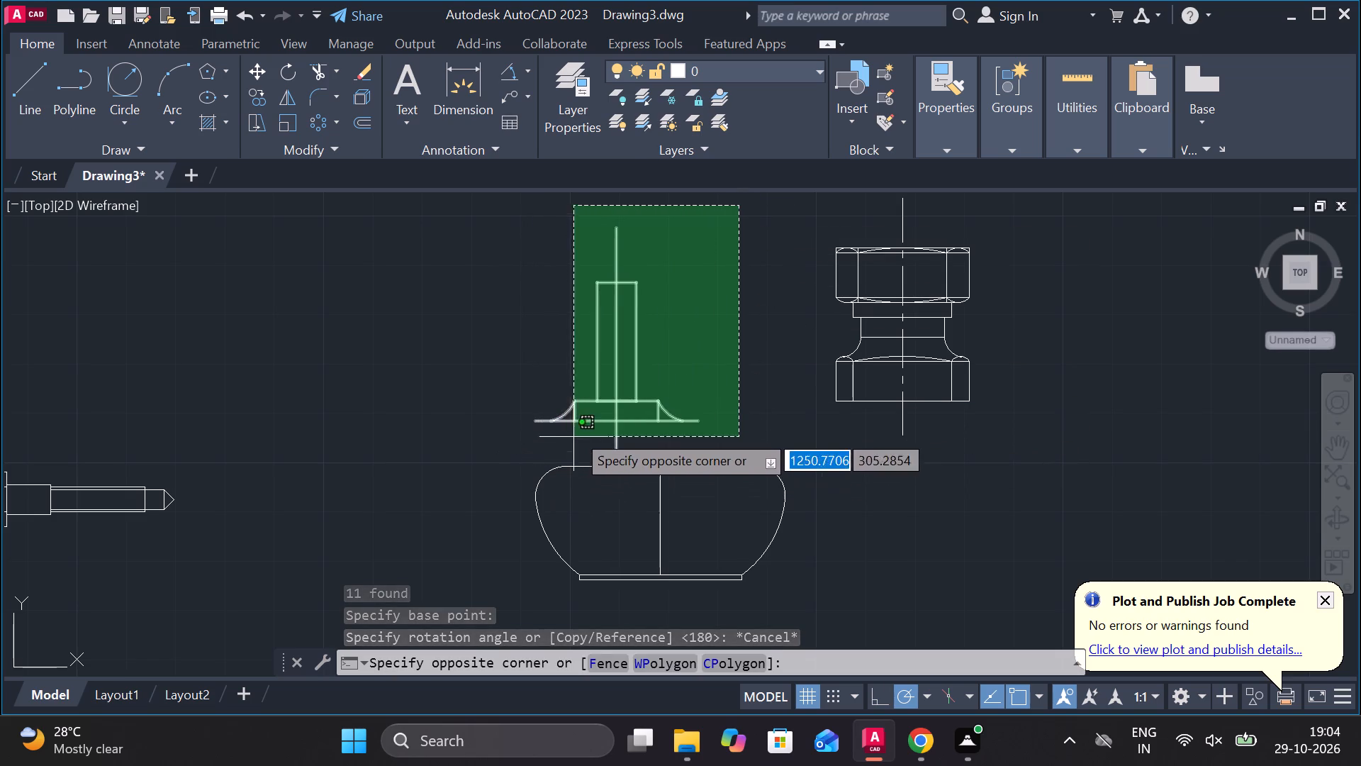
pyautogui.click(492, 462)
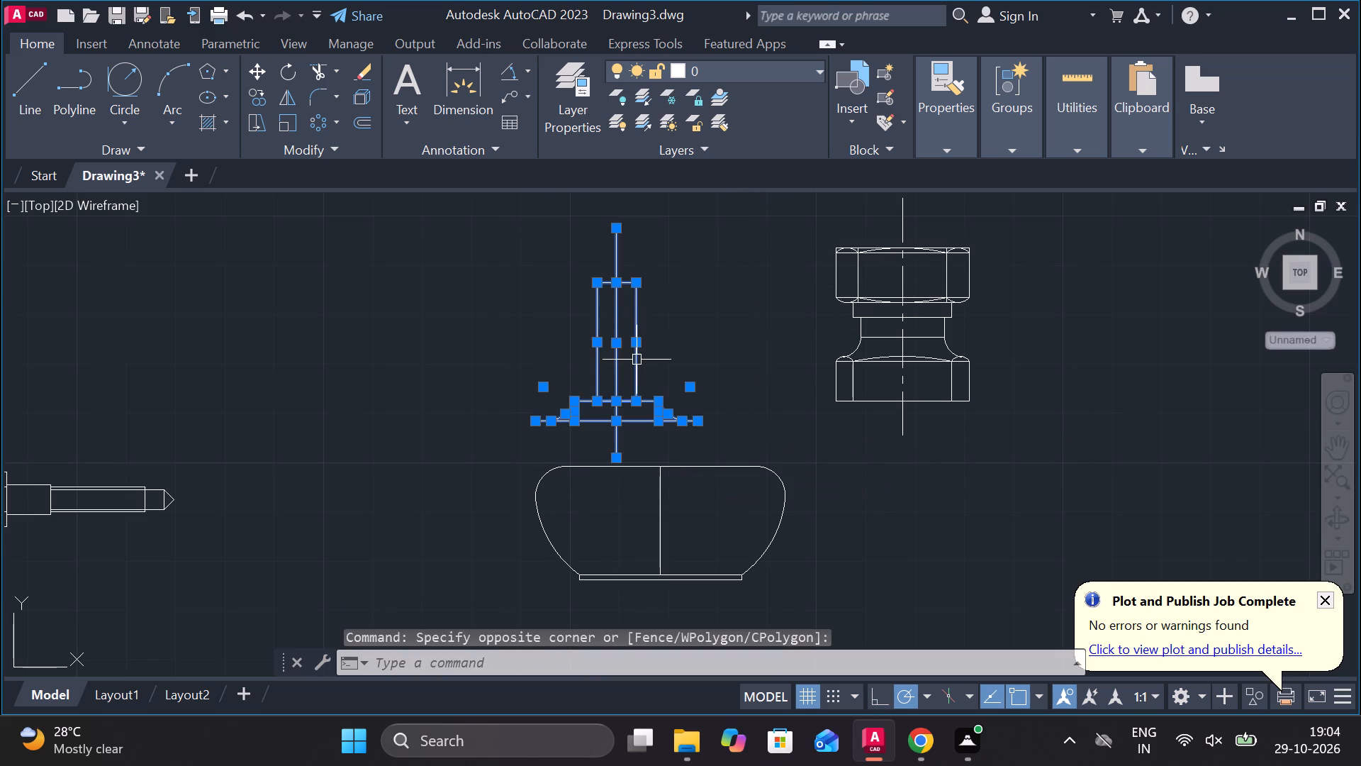
pyautogui.press('m')
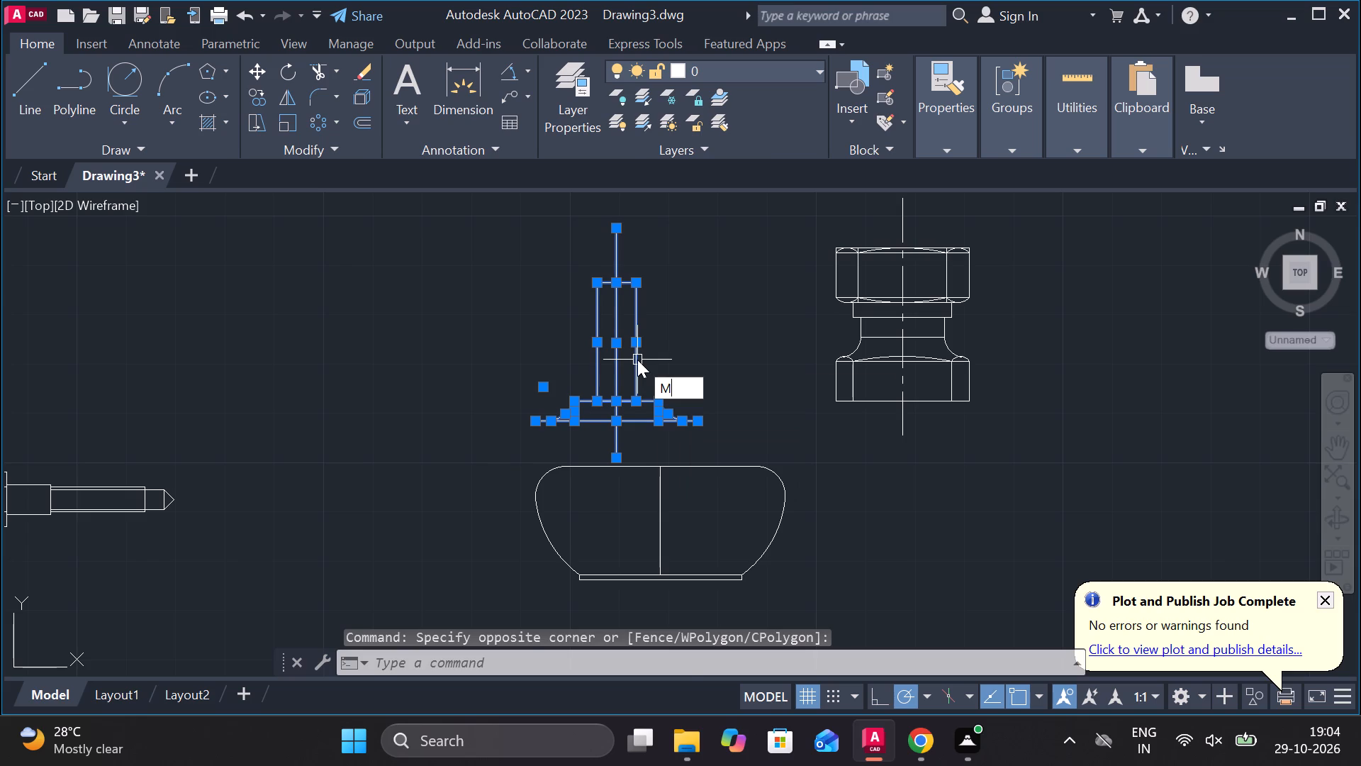
pyautogui.press('Return')
pyautogui.click(615, 359)
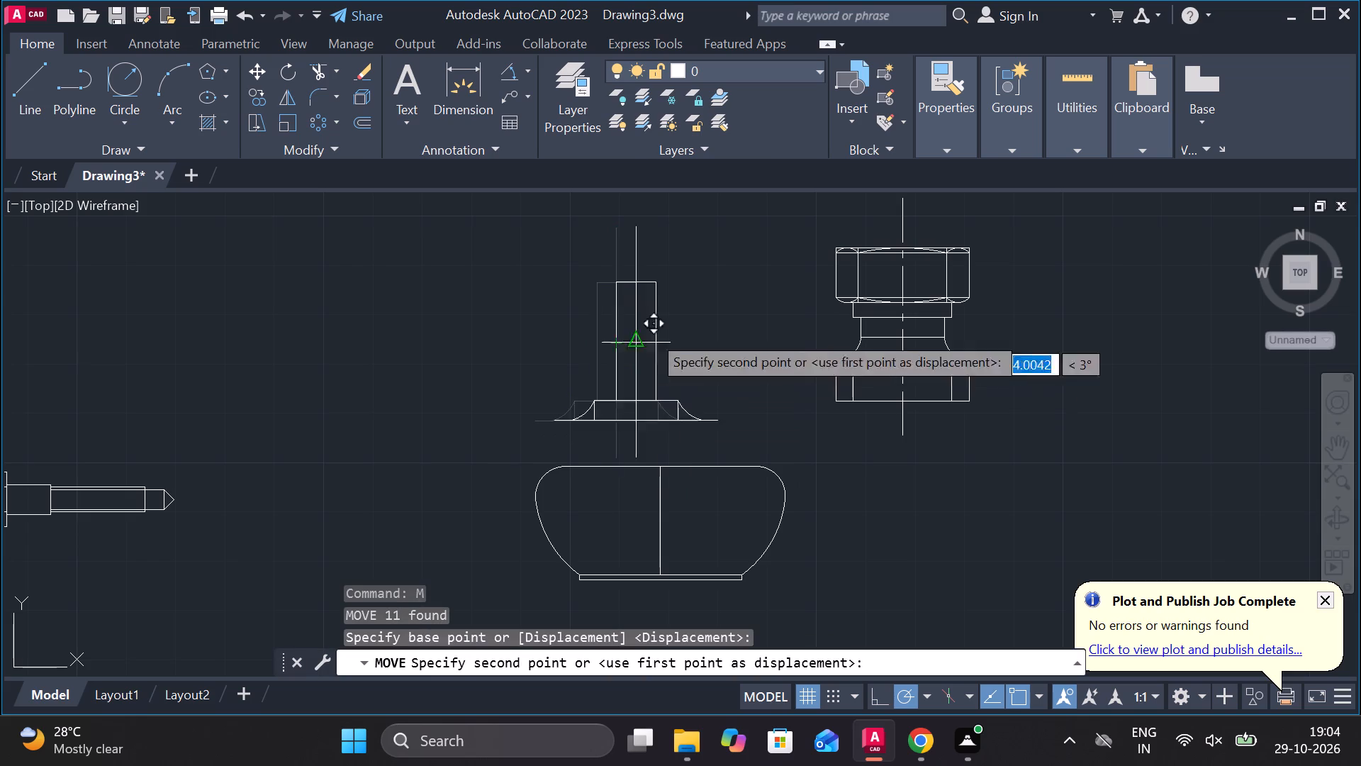
pyautogui.scroll(-1, 704, 349)
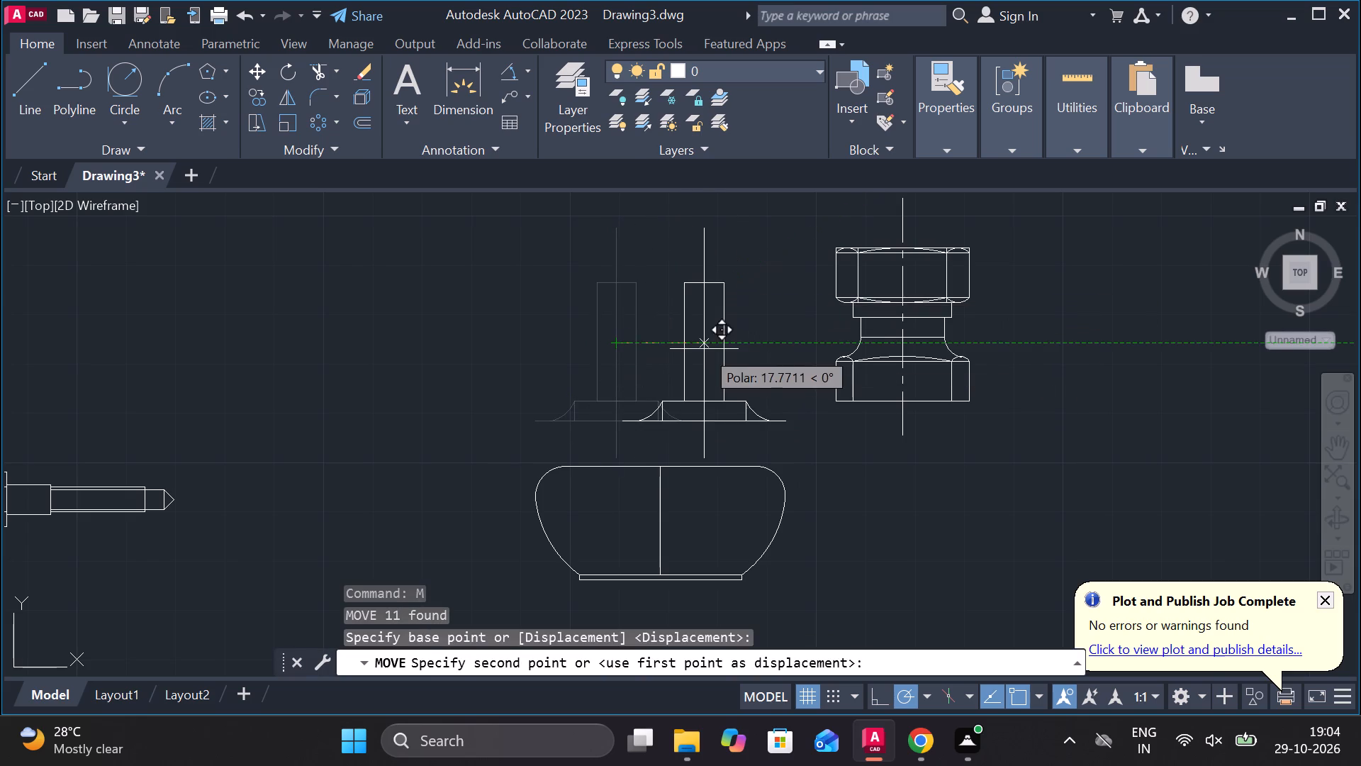
pyautogui.scroll(-2, 704, 349)
pyautogui.click(642, 272)
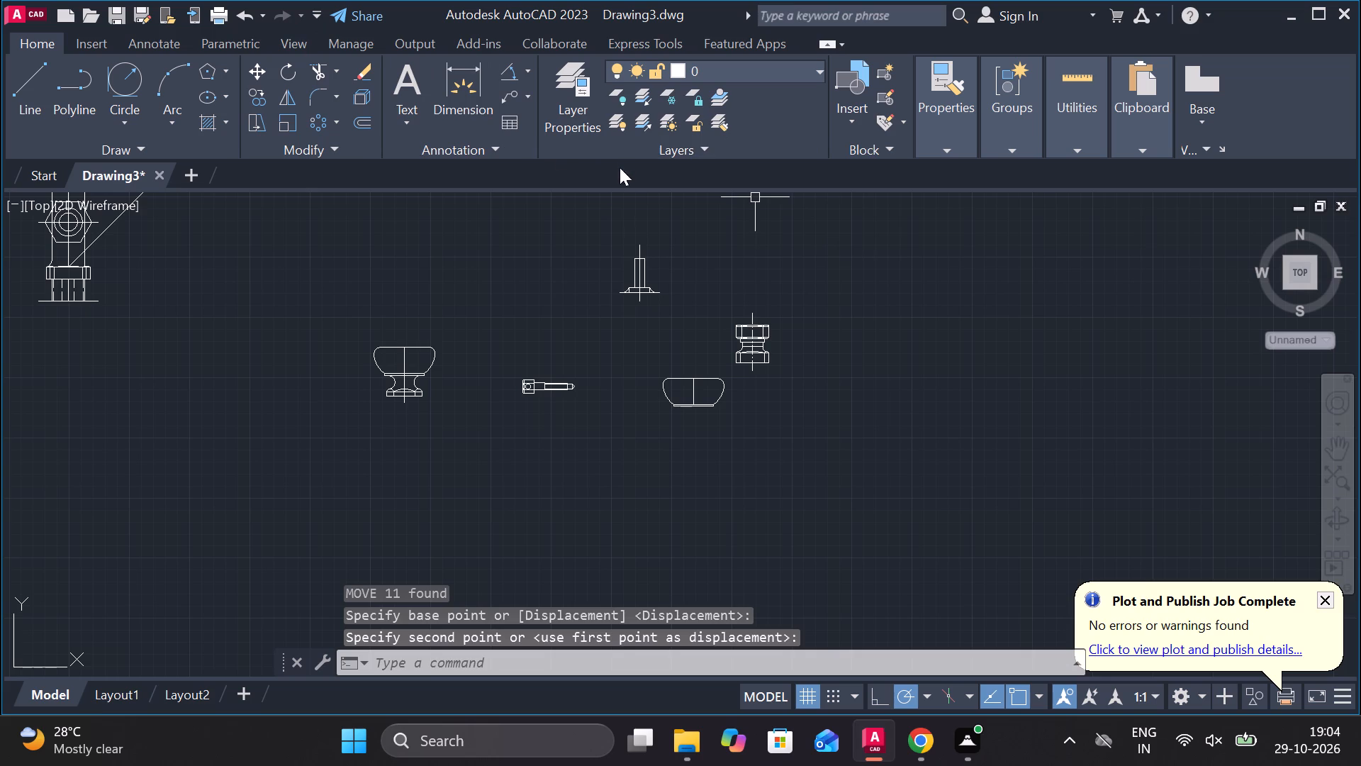
# Rotate the whole flared-base stem part 180° about the midpoint of its base line.
pyautogui.click(698, 231)
pyautogui.click(549, 329)
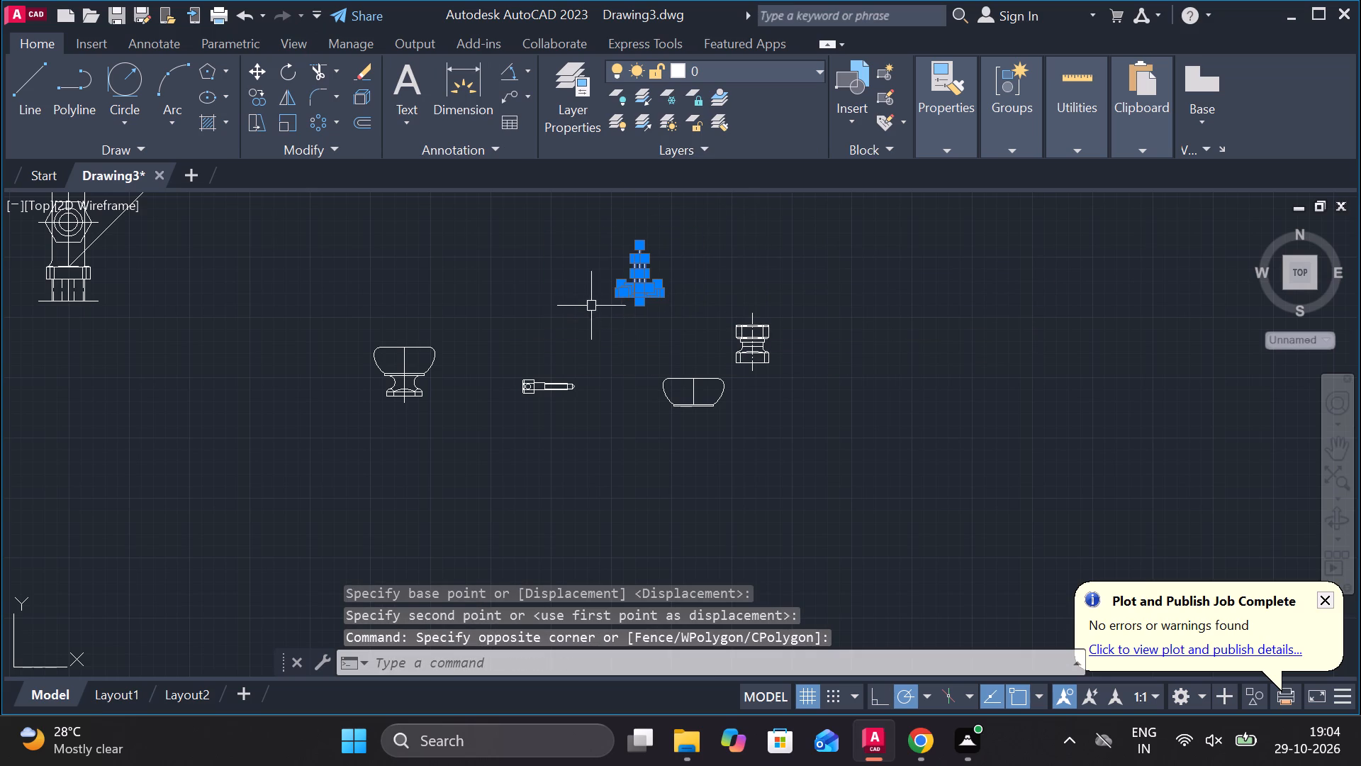
pyautogui.click(289, 67)
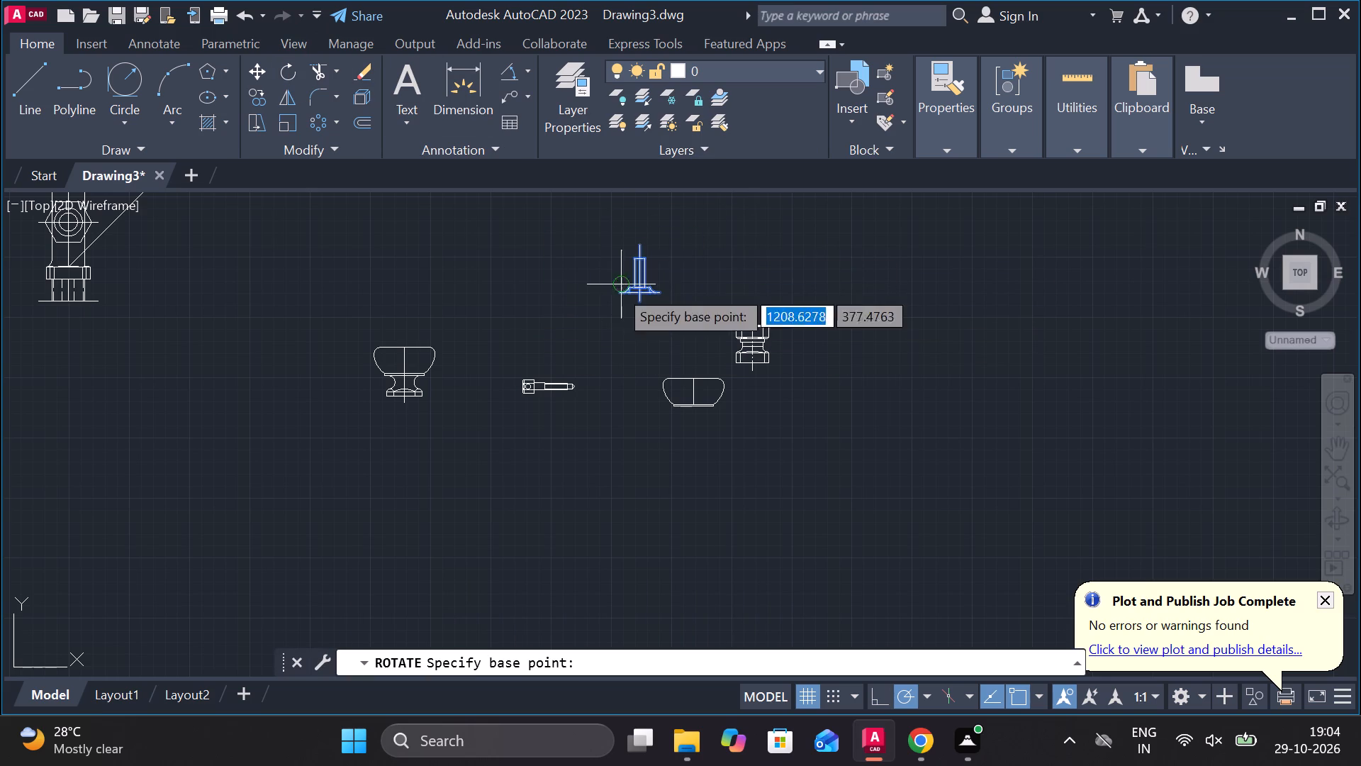
pyautogui.scroll(3, 676, 293)
pyautogui.click(510, 282)
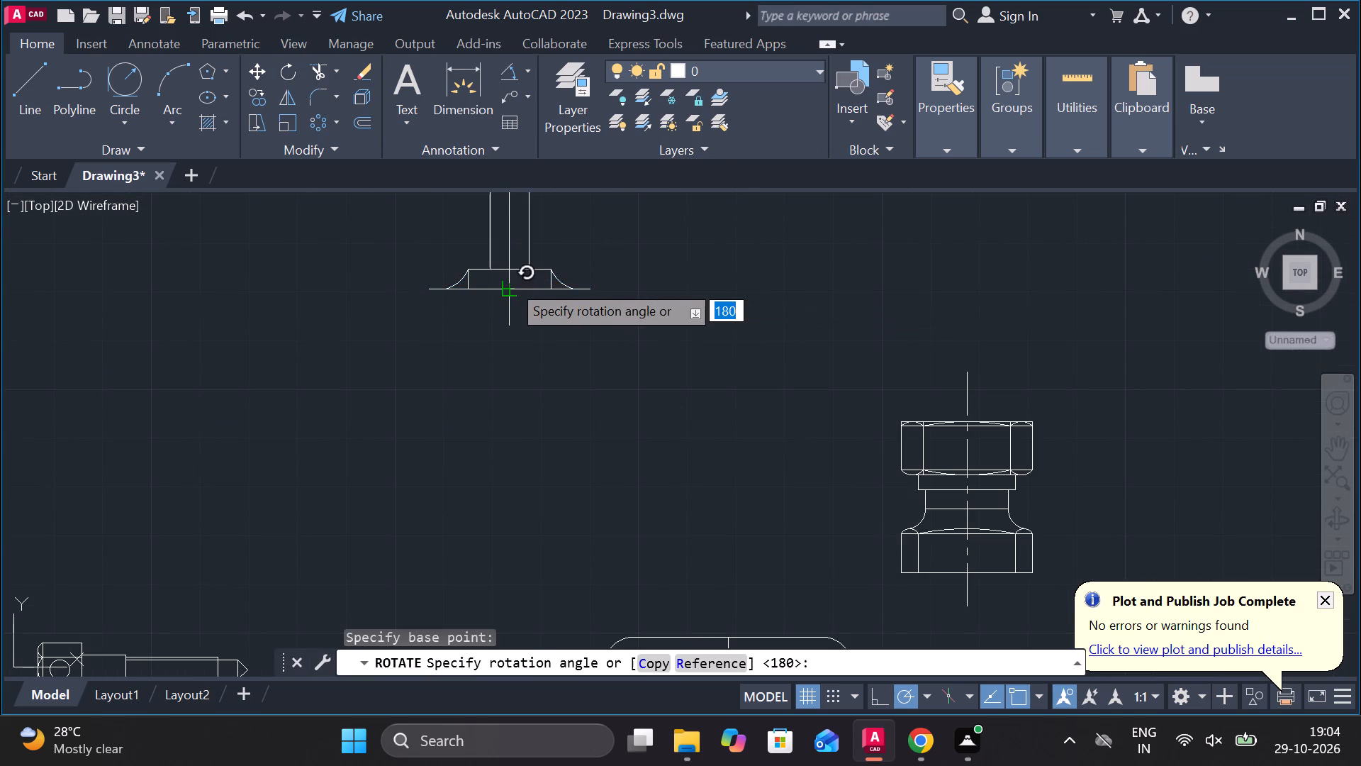
pyautogui.click(443, 283)
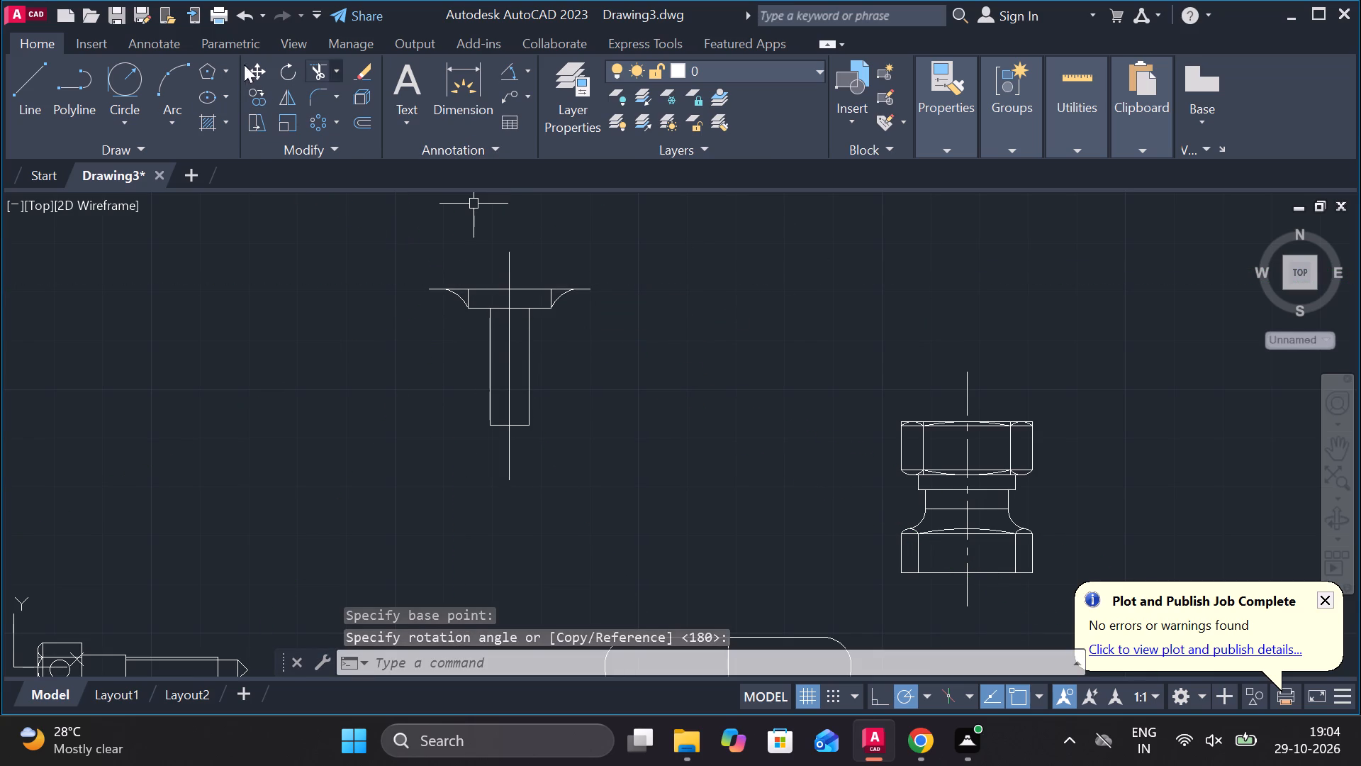
# Move the inverted stem part from its lower end's midpoint onto the top-centre point of the nut-and-neck part.
pyautogui.click(639, 228)
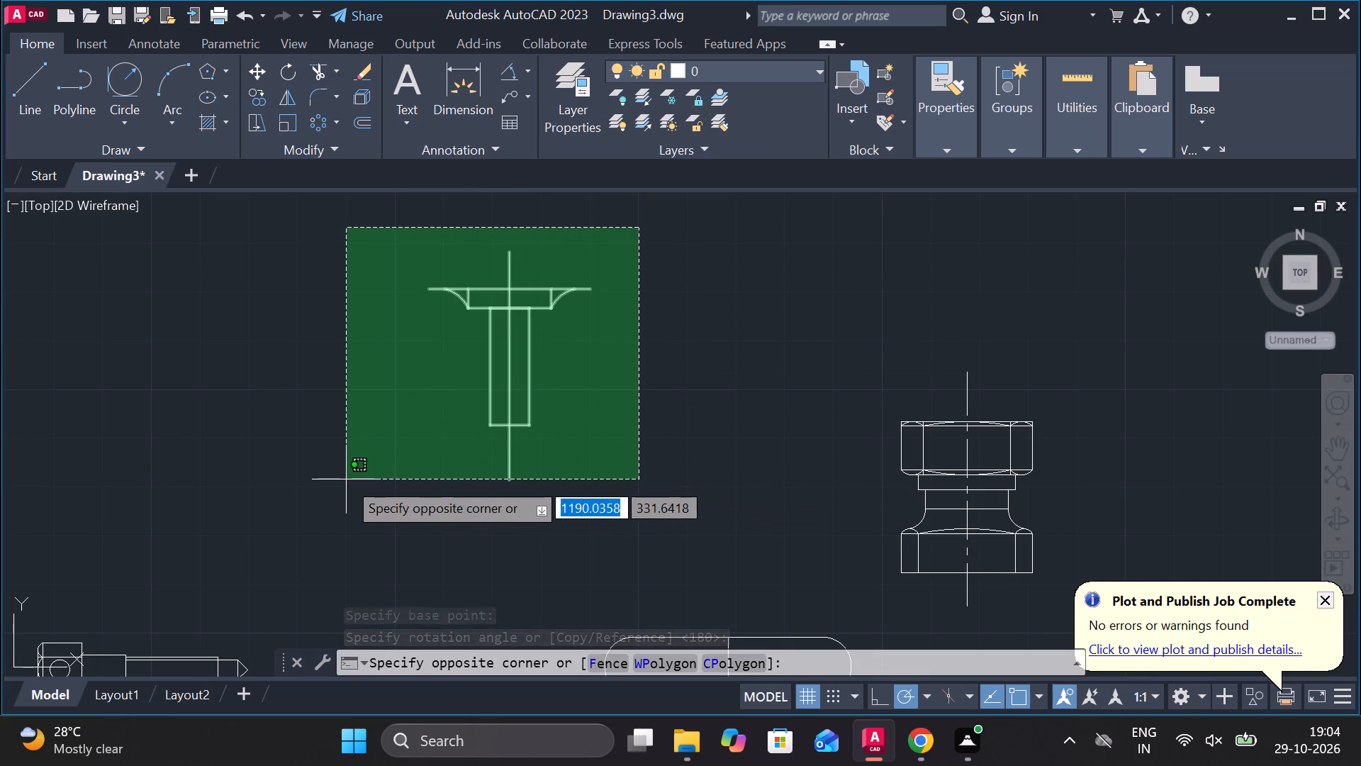
pyautogui.click(346, 479)
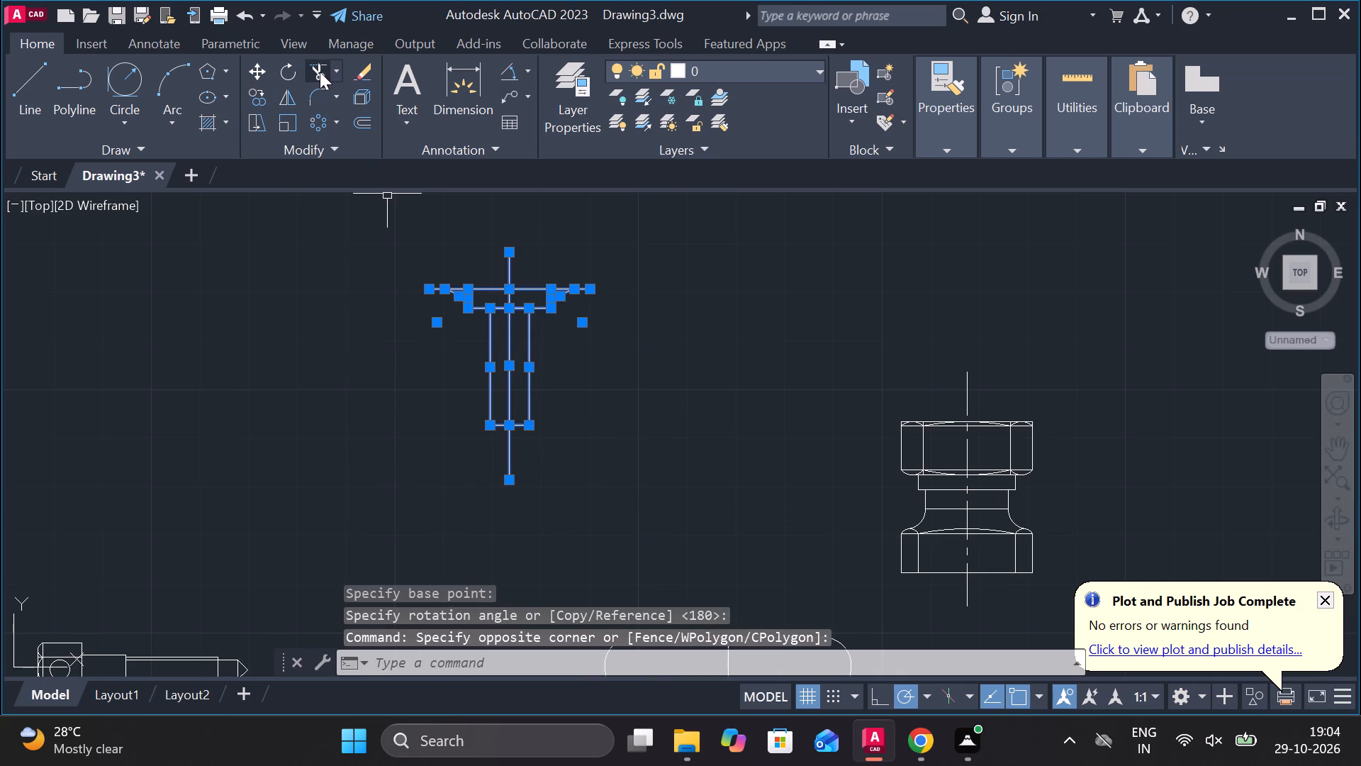
pyautogui.click(262, 72)
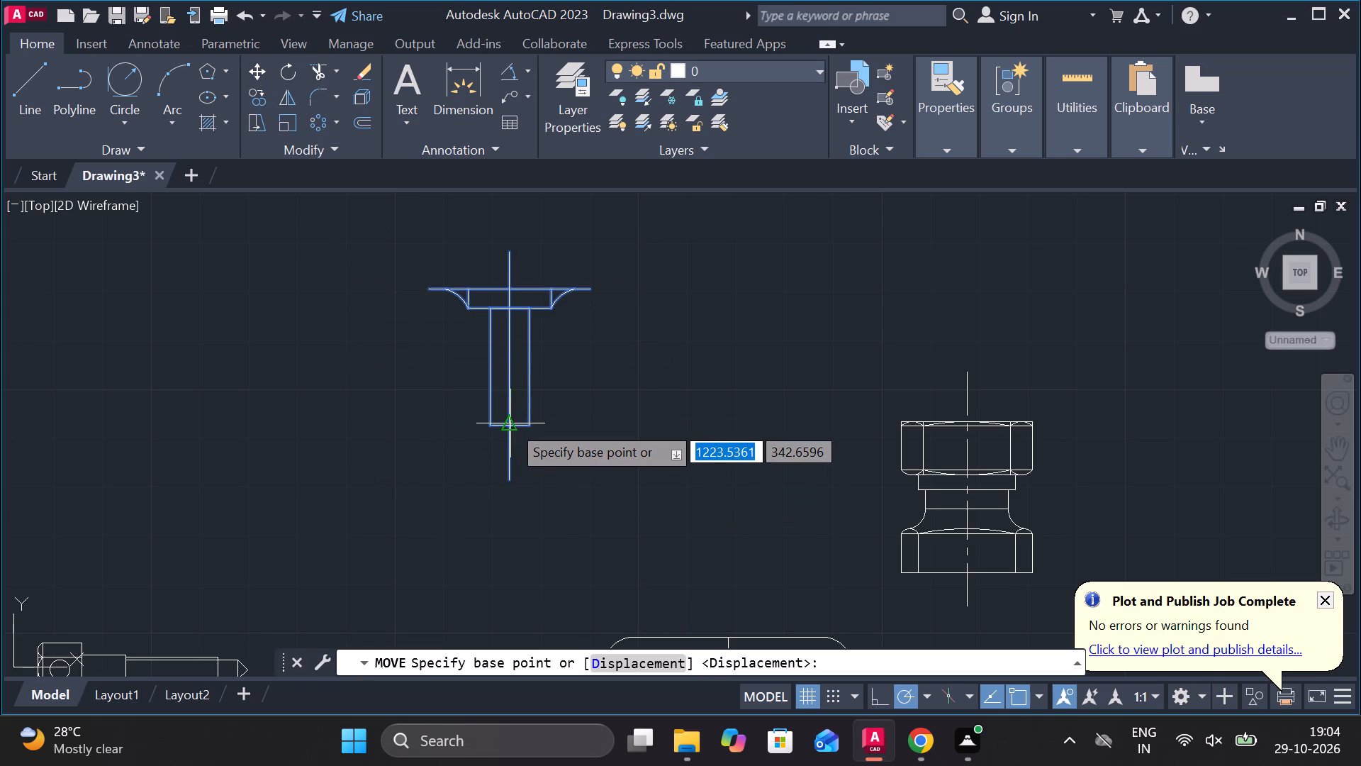
pyautogui.click(508, 423)
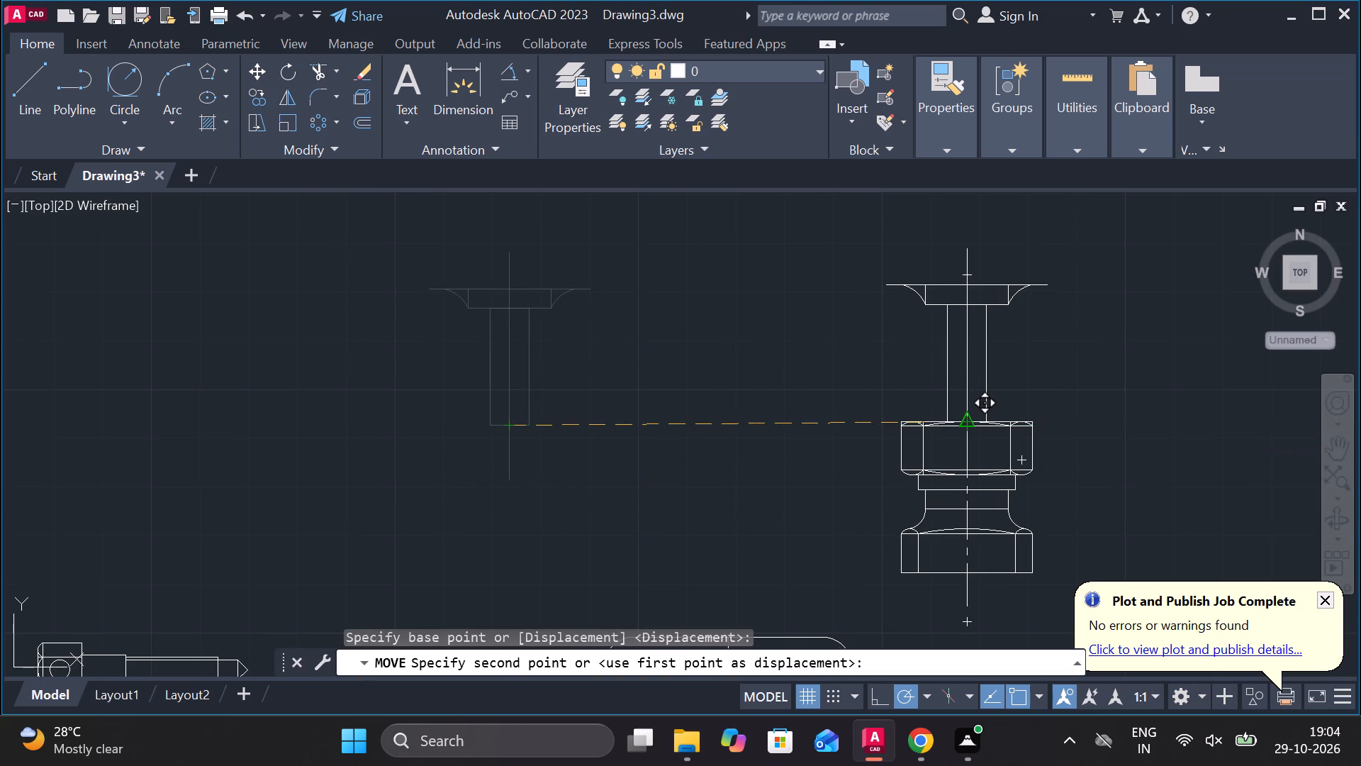
pyautogui.scroll(3, 970, 420)
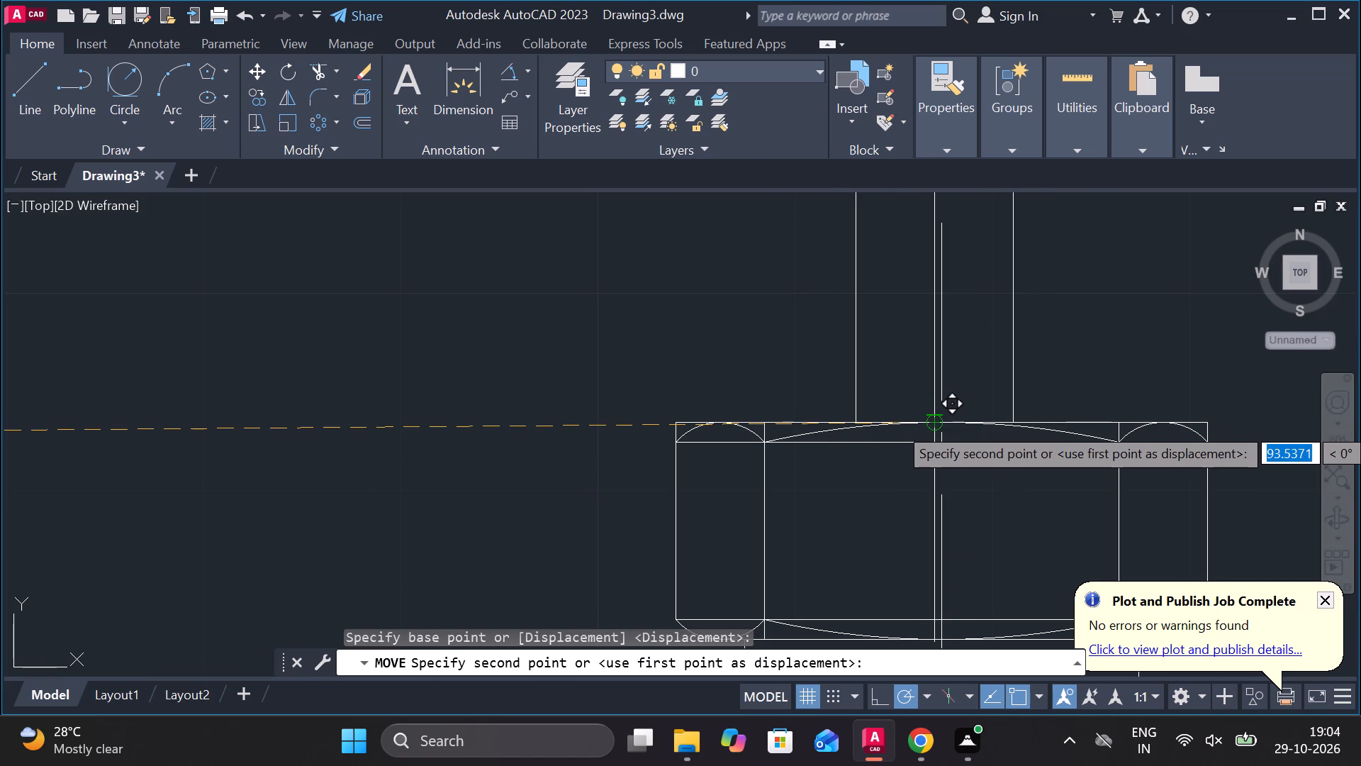
pyautogui.click(939, 425)
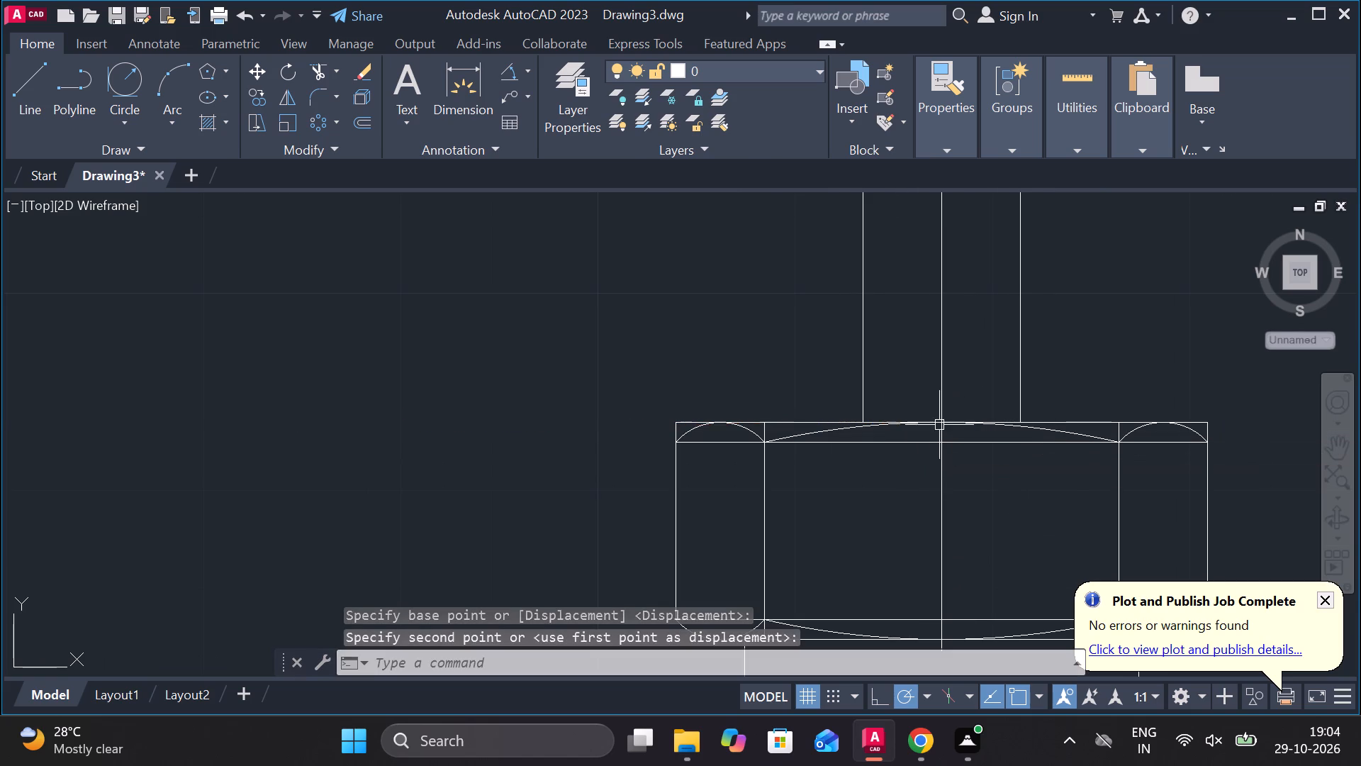
# Move the separate bowl profile above the stem's flare, lining its centre line up with the stem's and leaving a gap.
pyautogui.scroll(-3, 1150, 320)
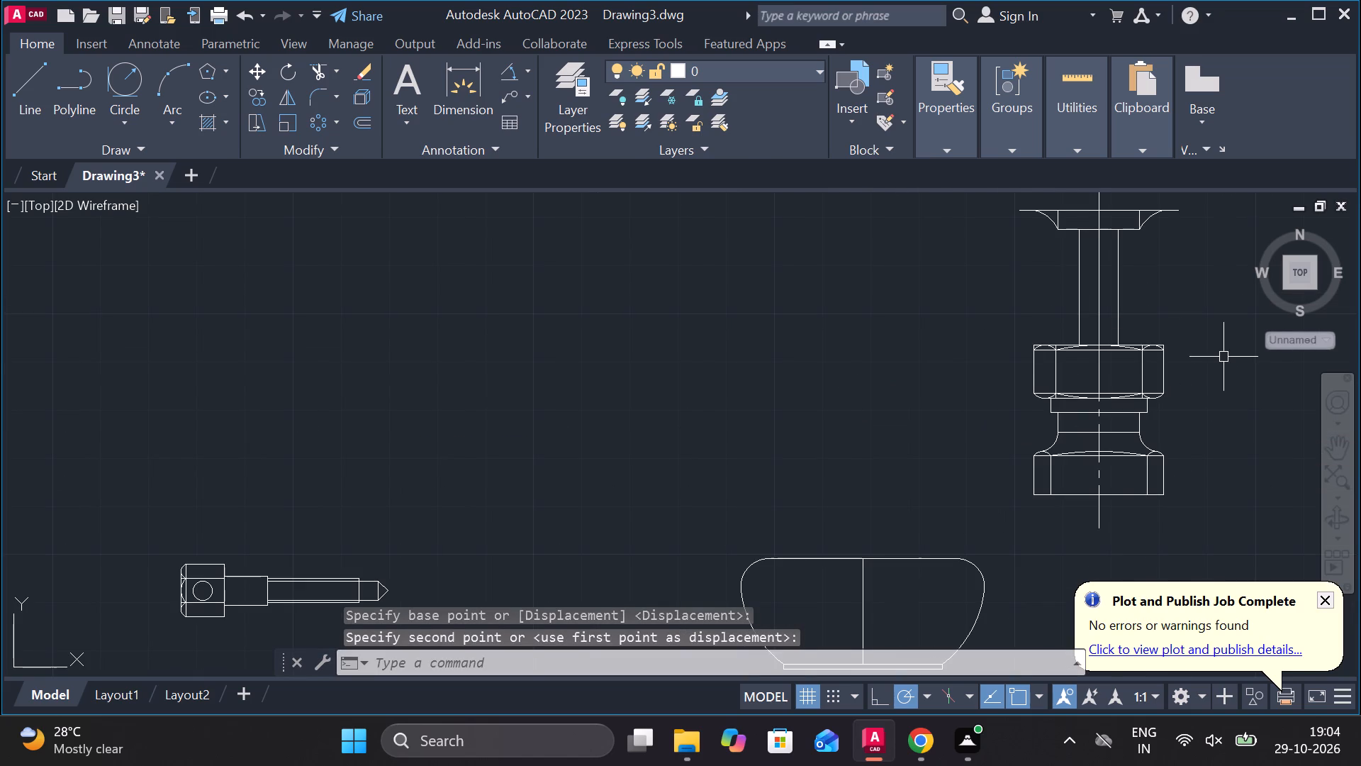
pyautogui.scroll(-2, 538, 362)
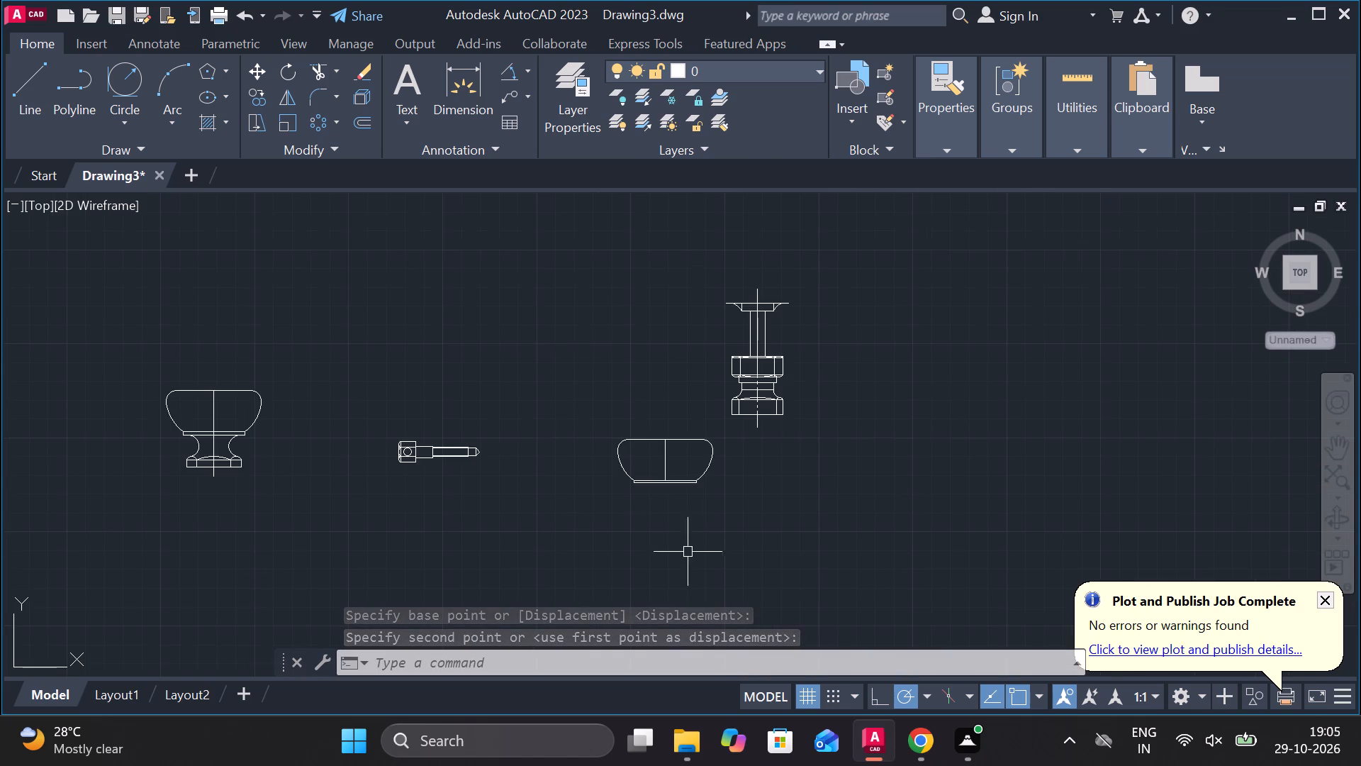
pyautogui.click(513, 387)
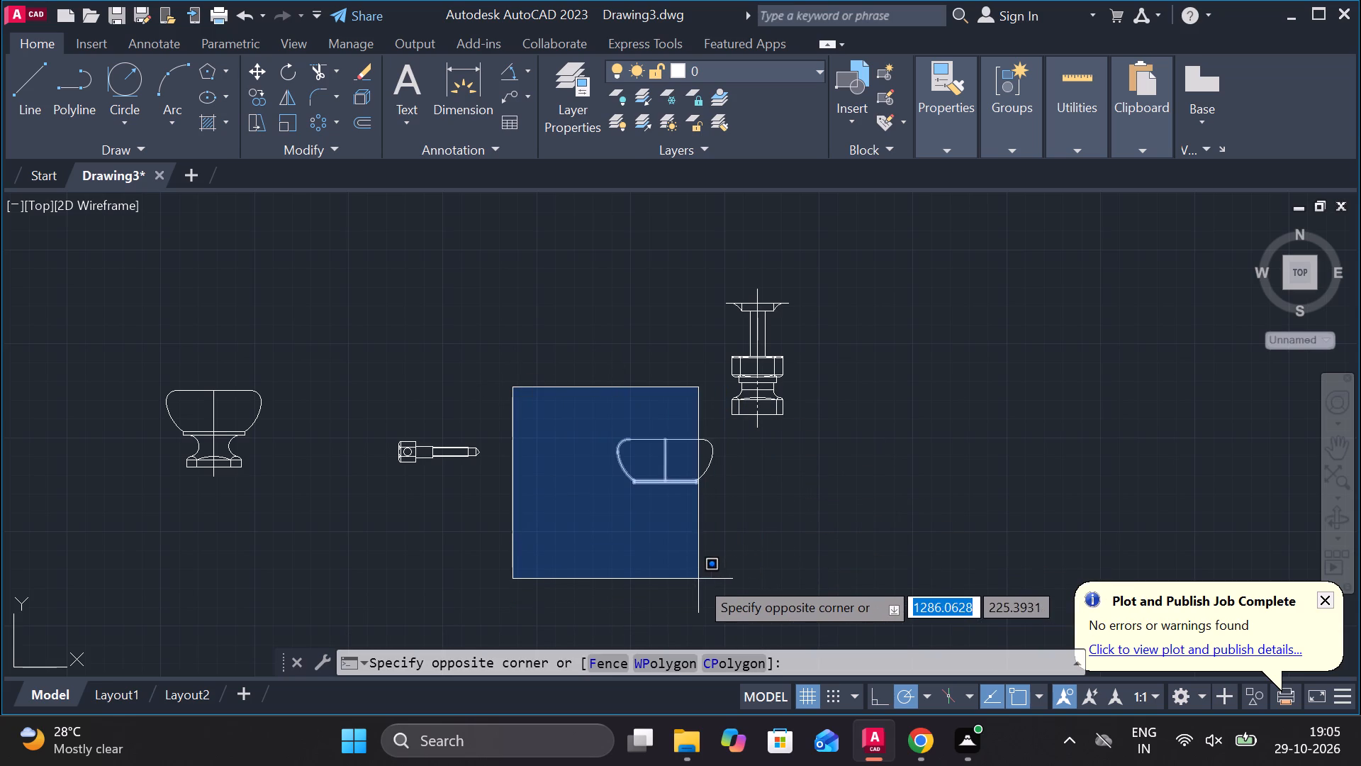
pyautogui.click(719, 572)
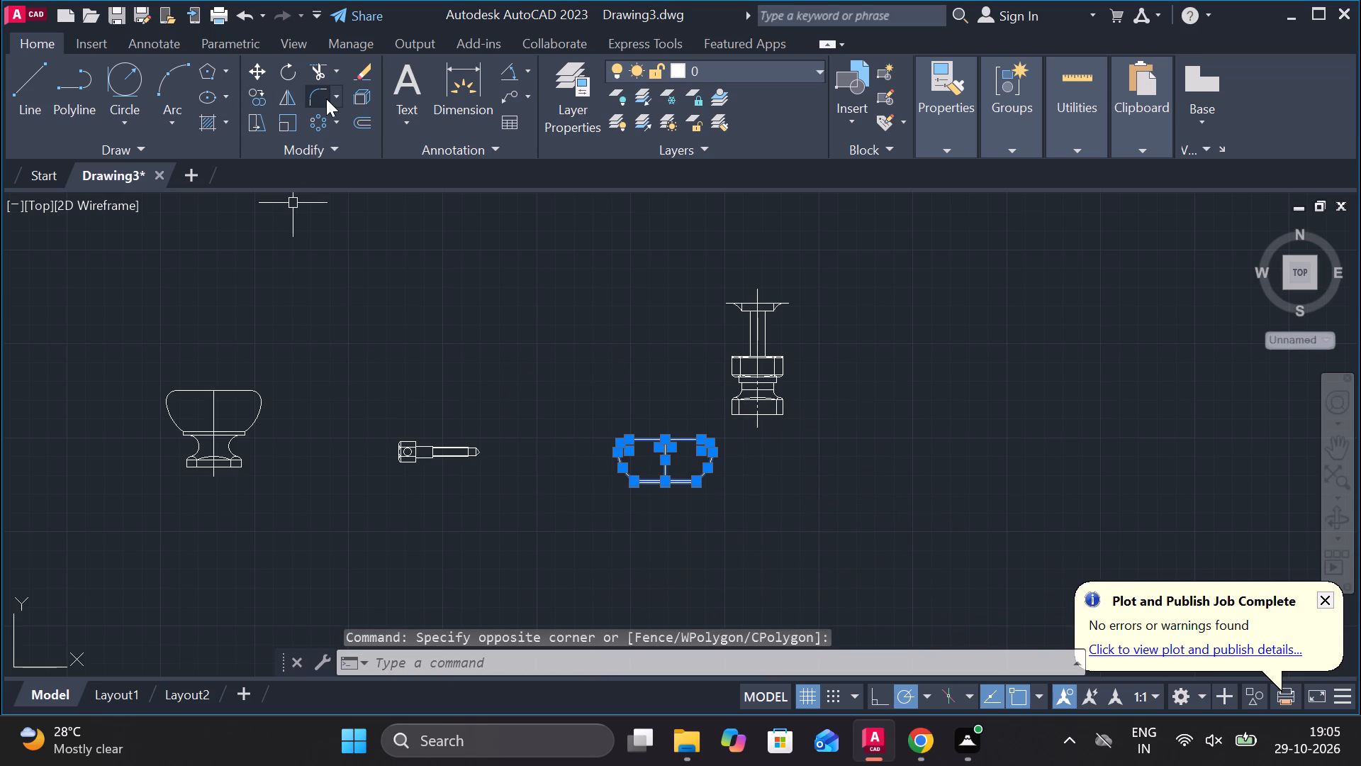
pyautogui.click(250, 71)
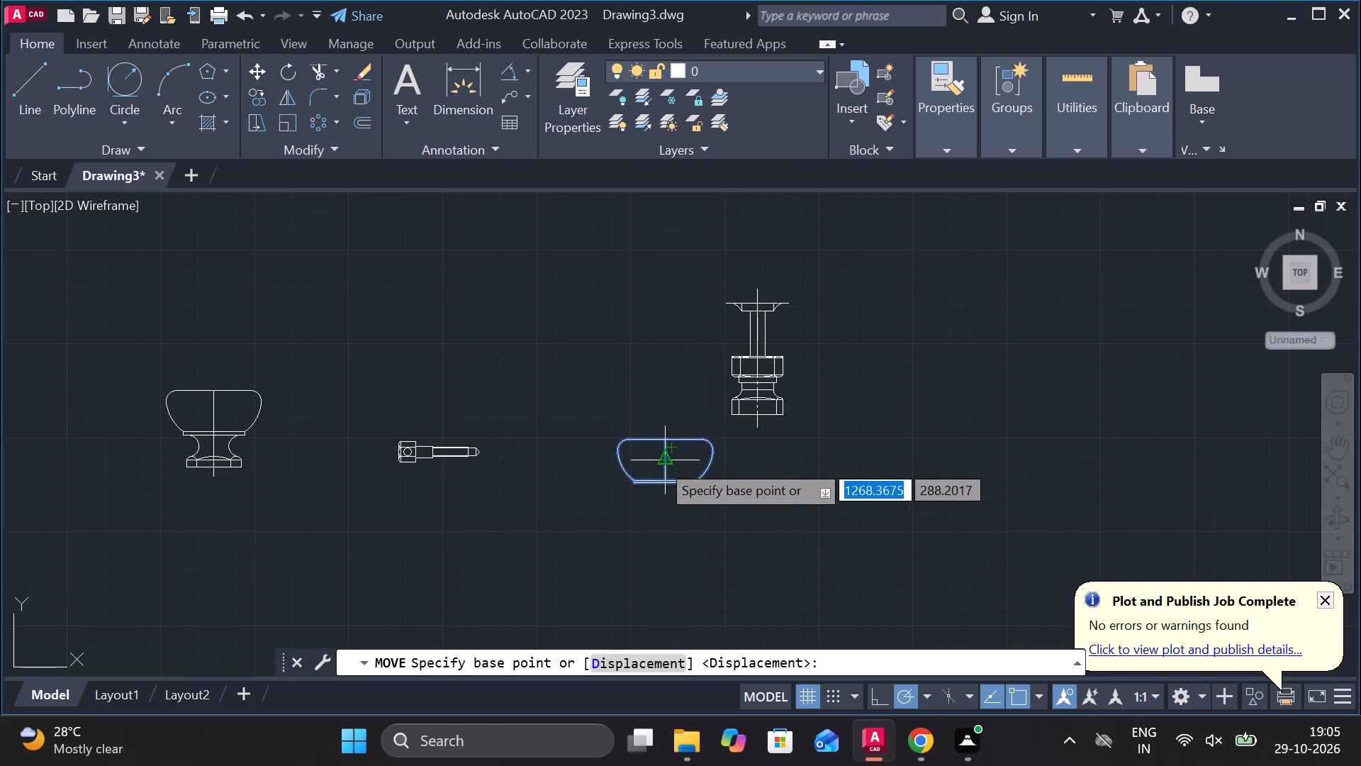
pyautogui.click(659, 462)
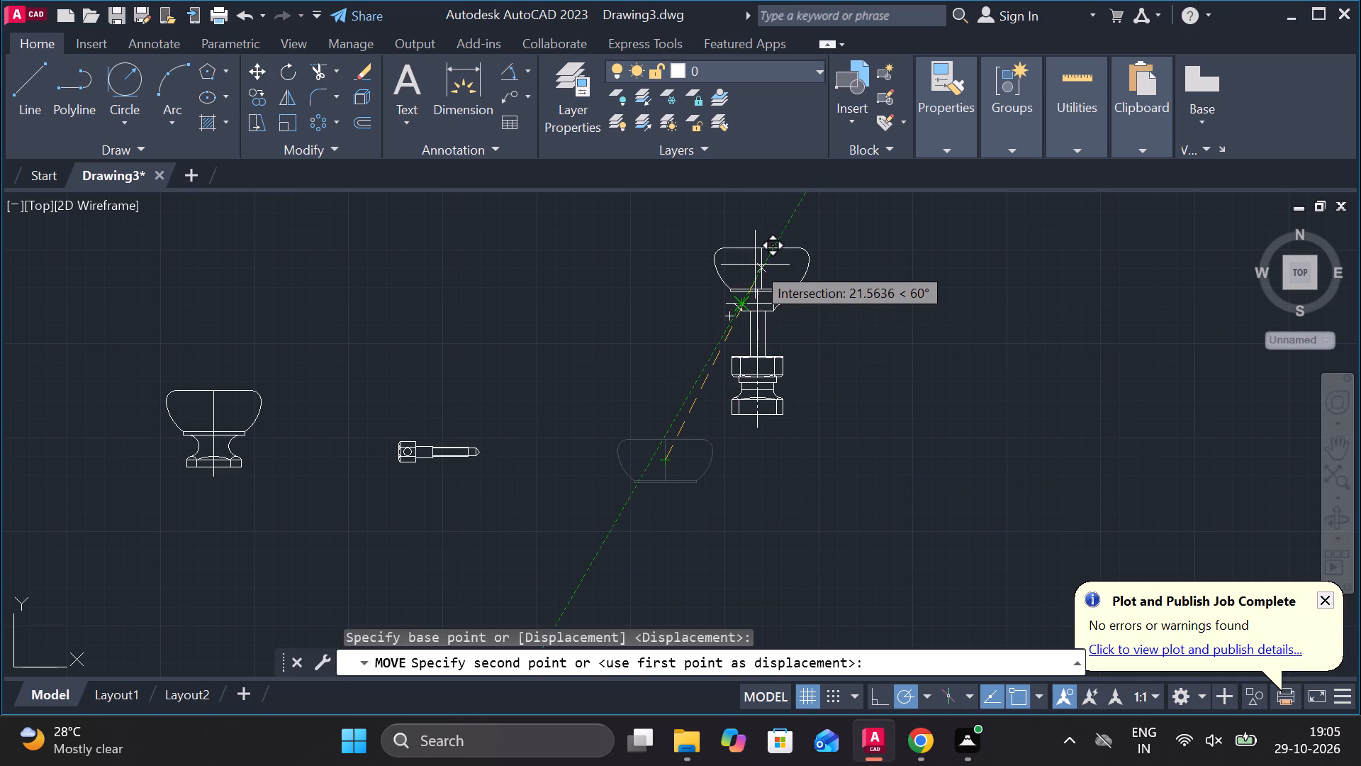
pyautogui.scroll(2, 758, 265)
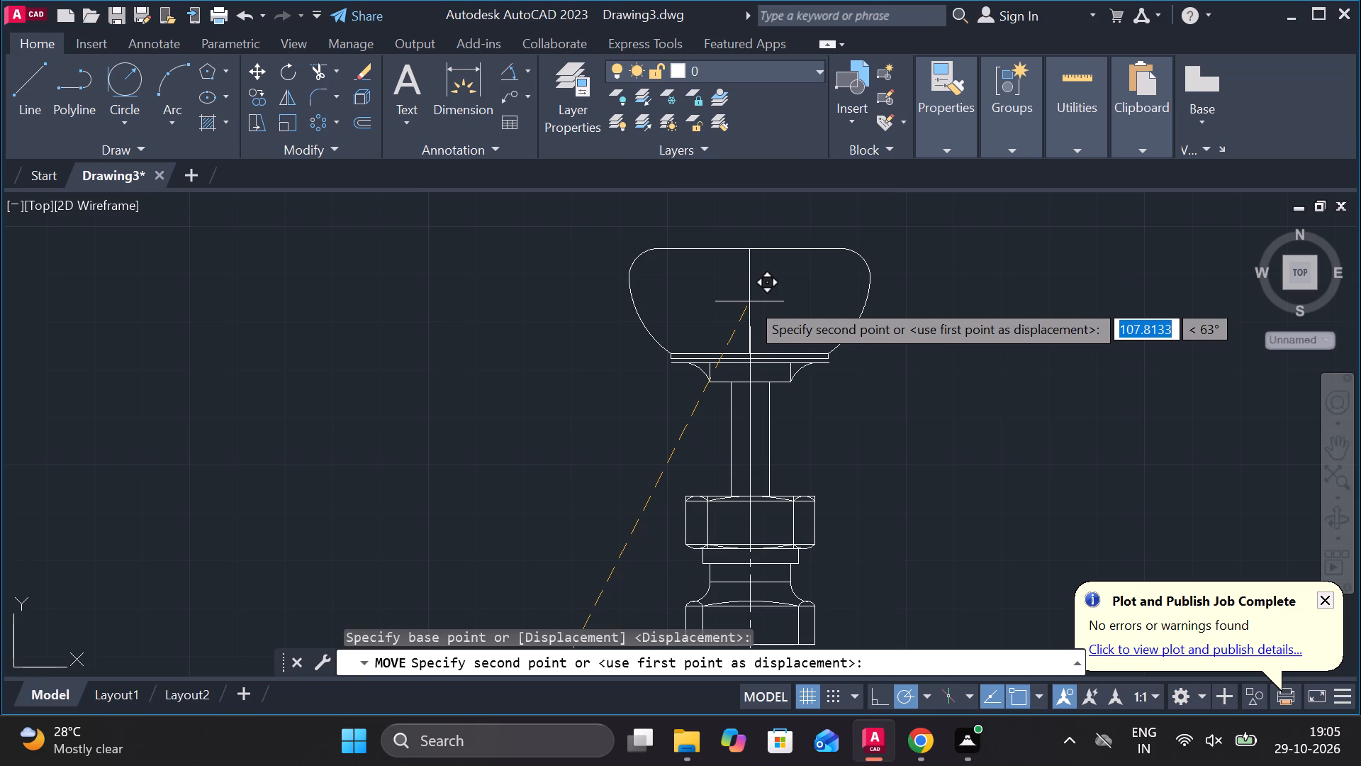
pyautogui.click(749, 265)
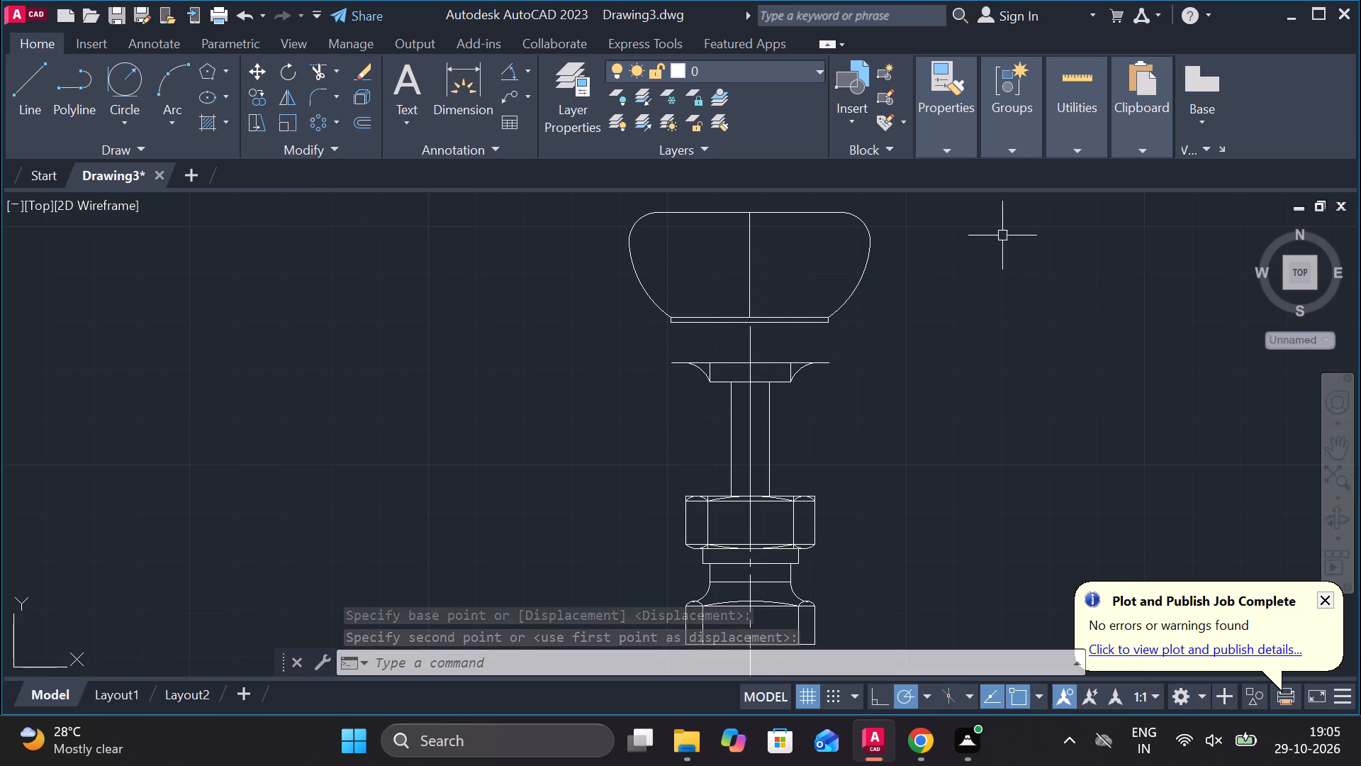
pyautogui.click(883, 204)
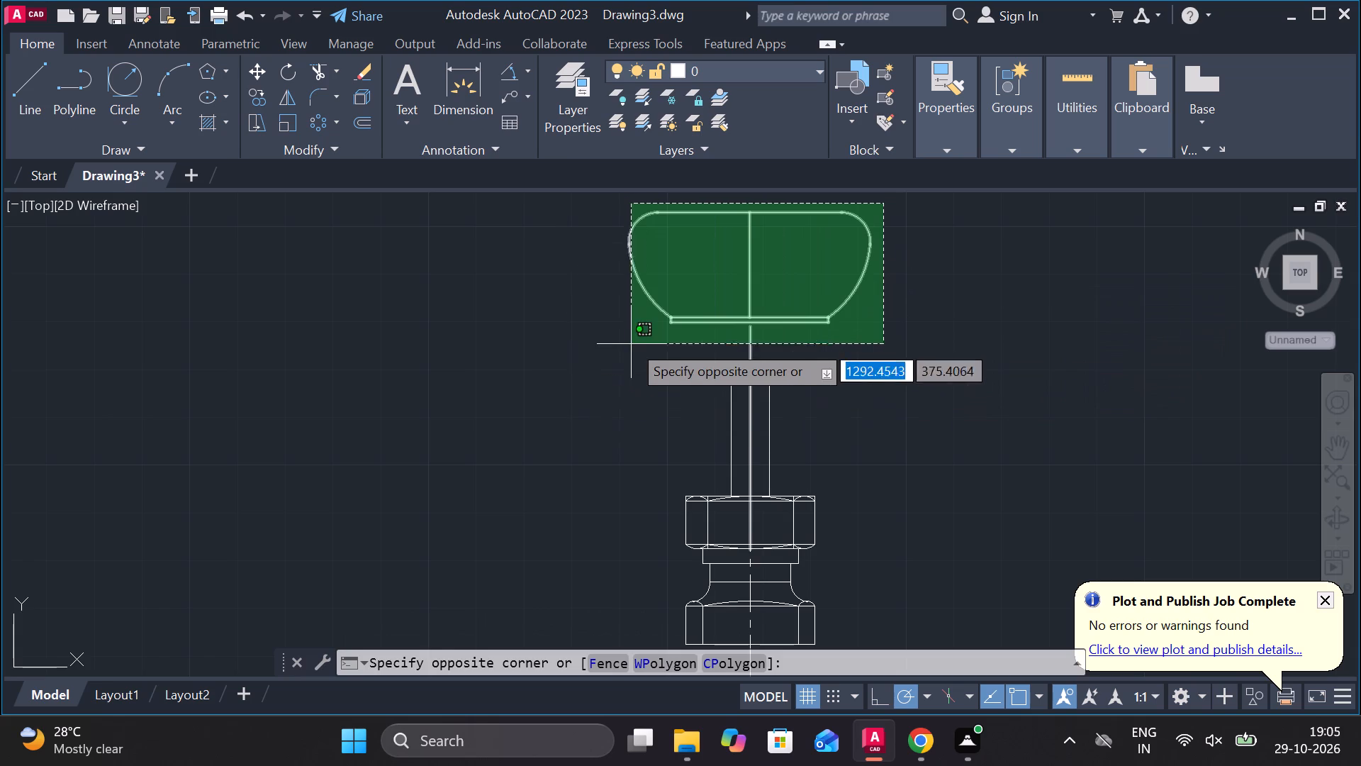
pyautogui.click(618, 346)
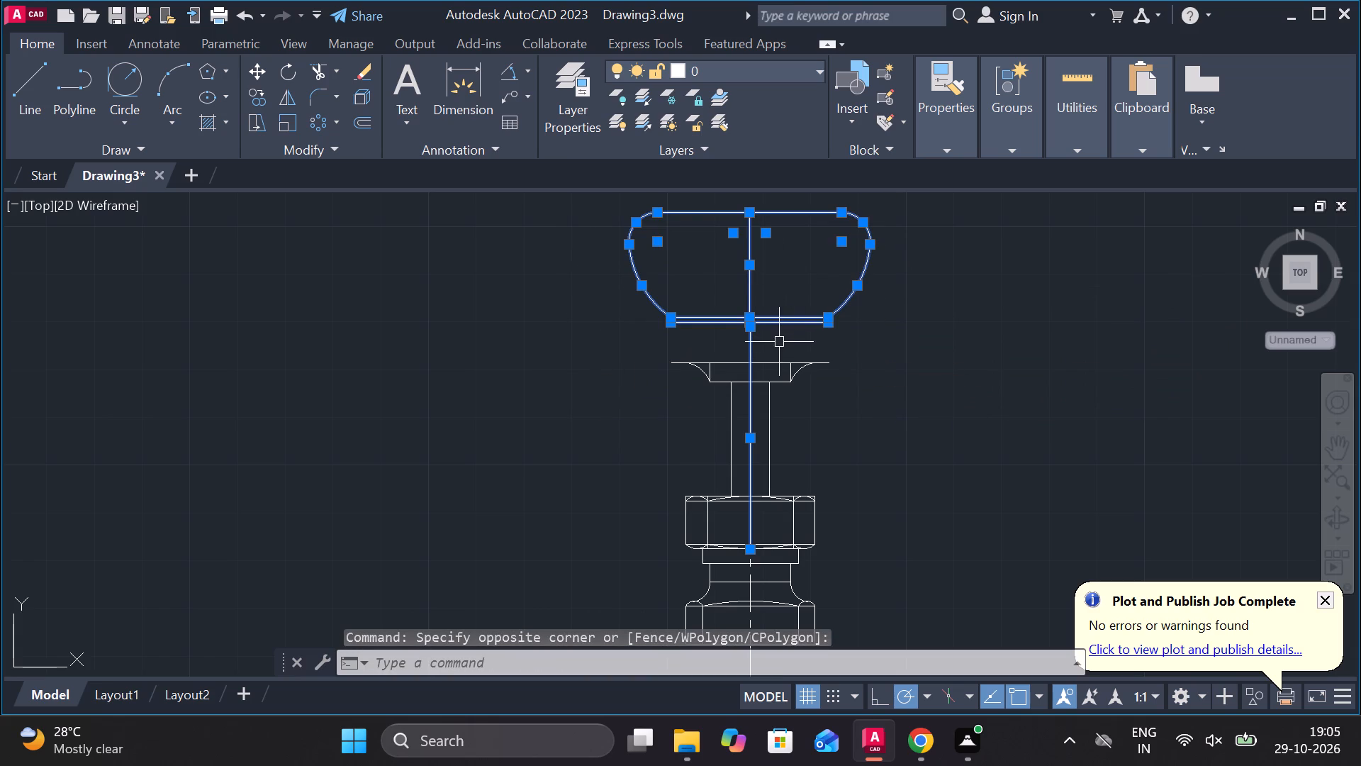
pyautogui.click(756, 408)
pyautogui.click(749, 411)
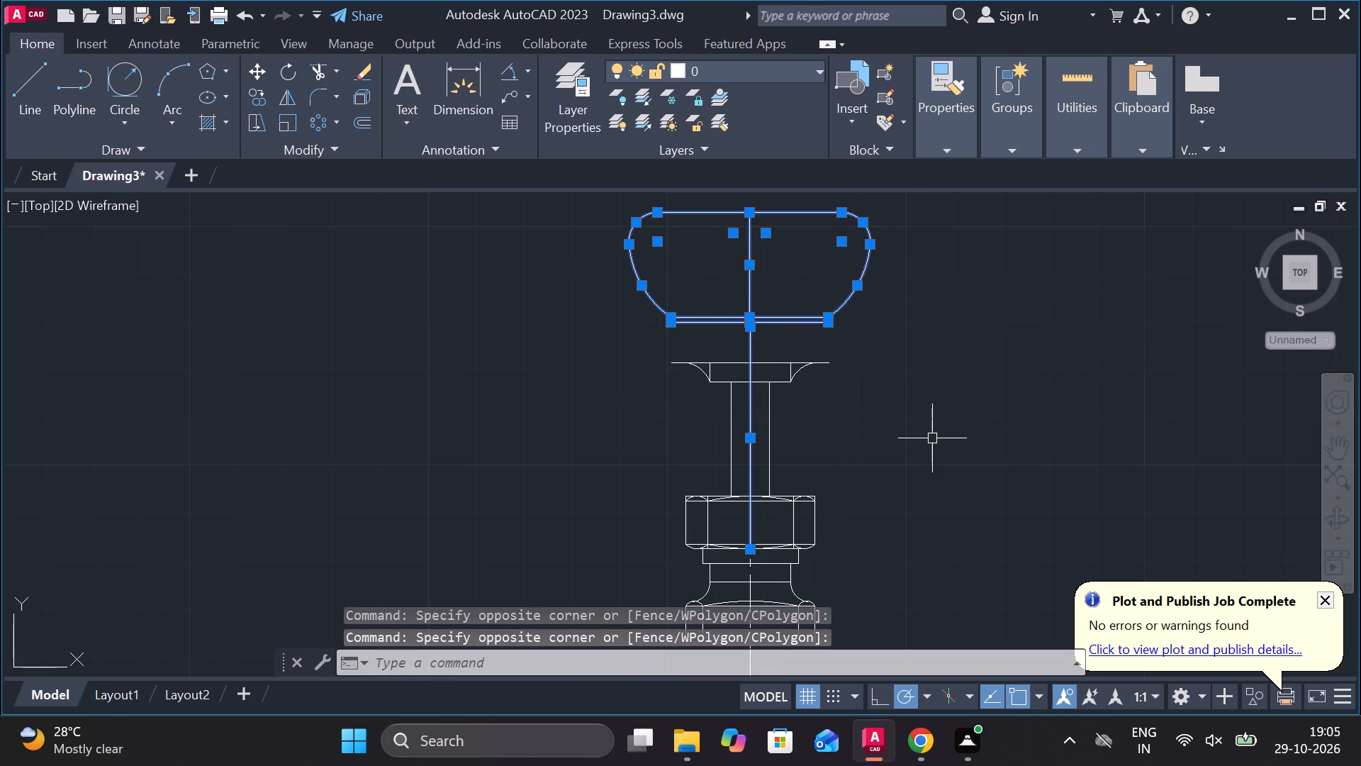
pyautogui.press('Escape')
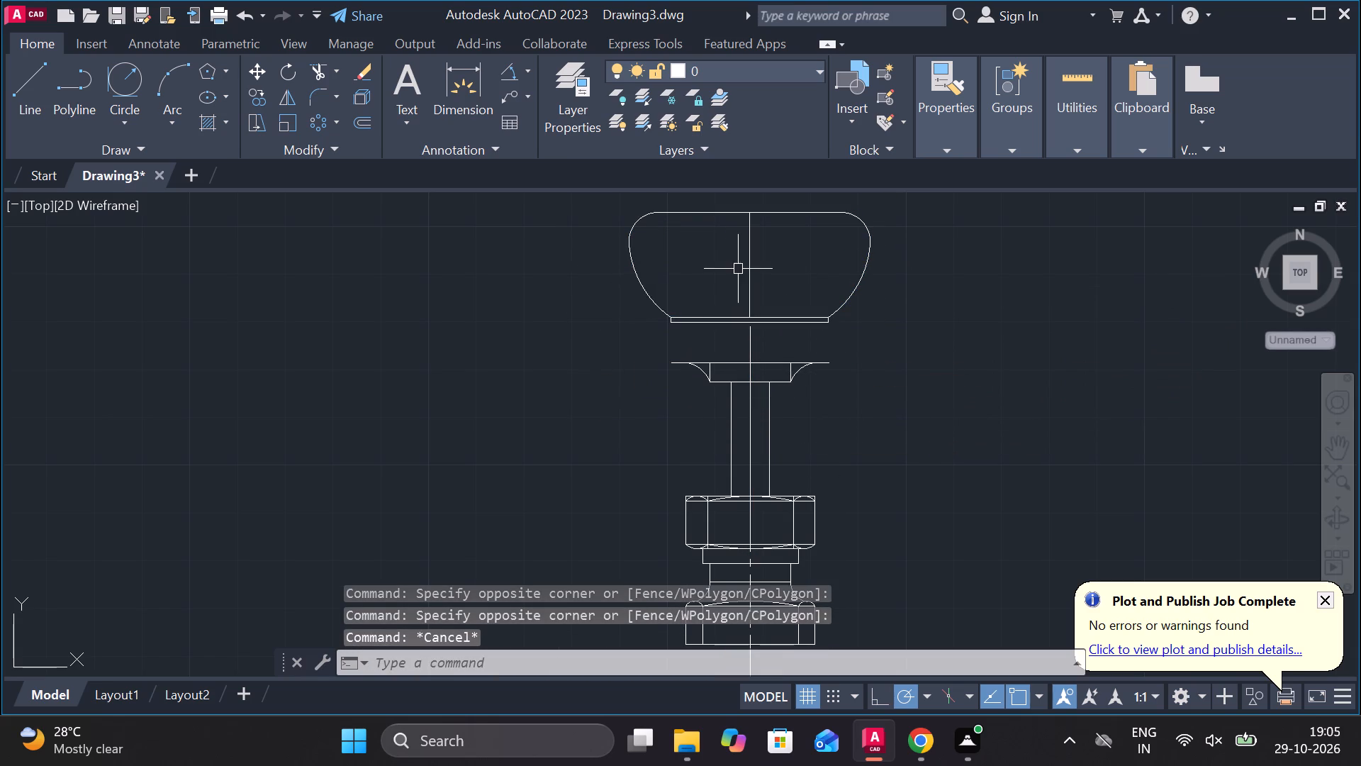
# Move the bowl down by its bottom edge's midpoint onto the centre of the flare's top line, seating it on the stem.
pyautogui.scroll(-2, 739, 270)
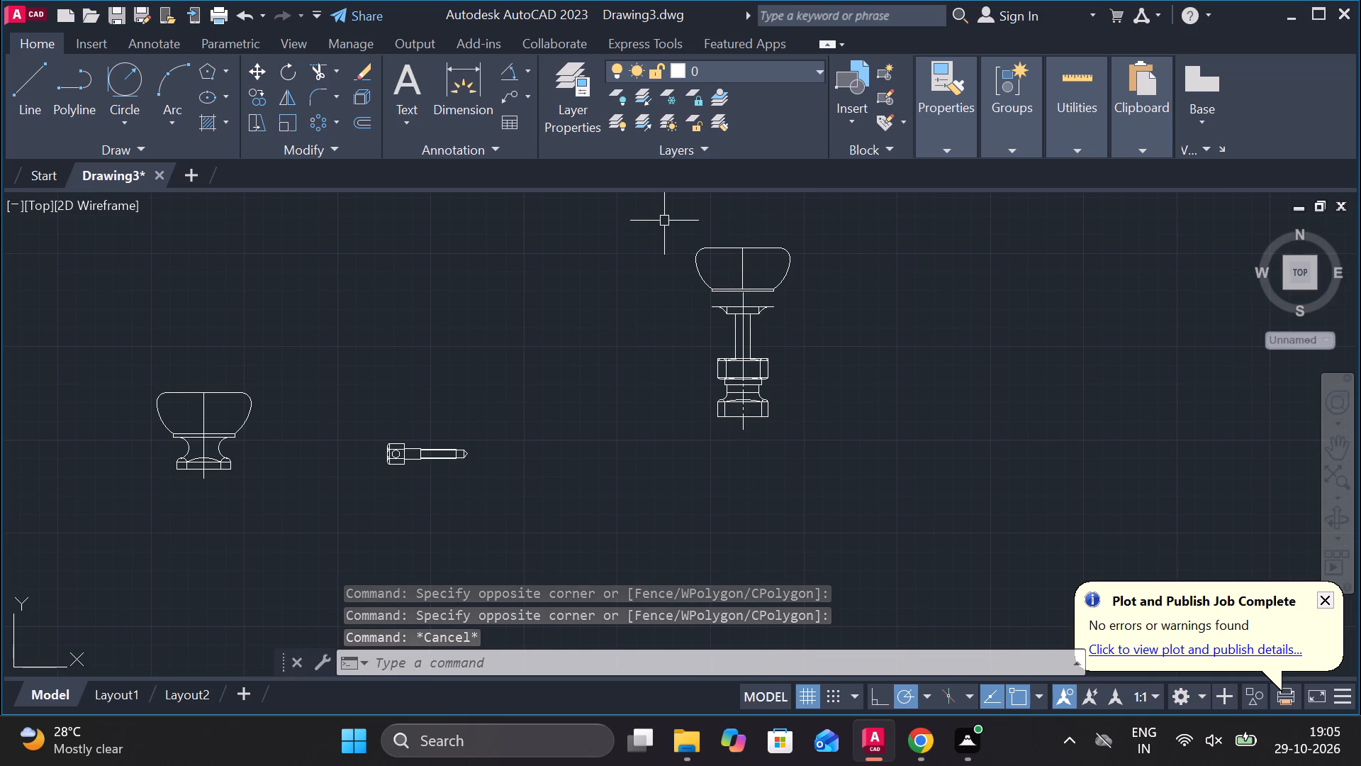
pyautogui.click(664, 221)
pyautogui.click(819, 301)
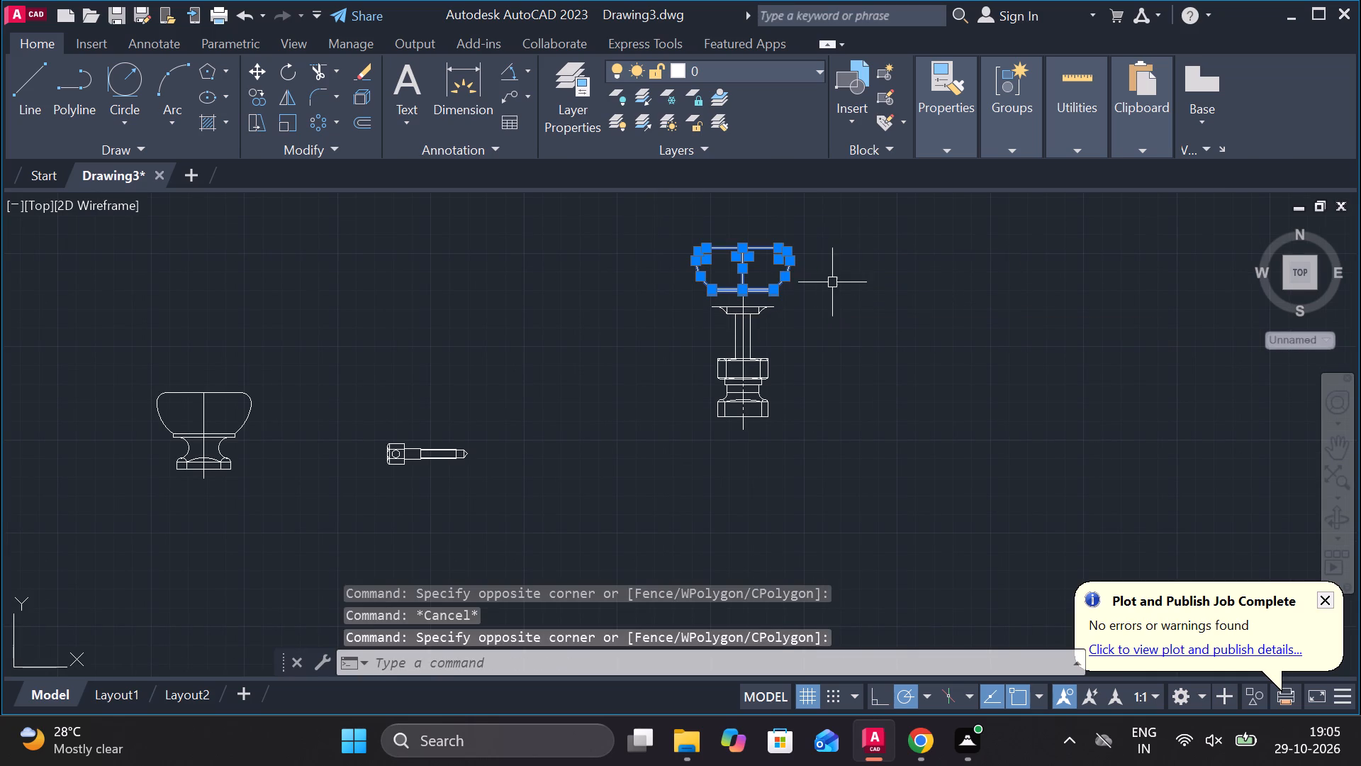
pyautogui.click(257, 70)
pyautogui.scroll(2, 744, 285)
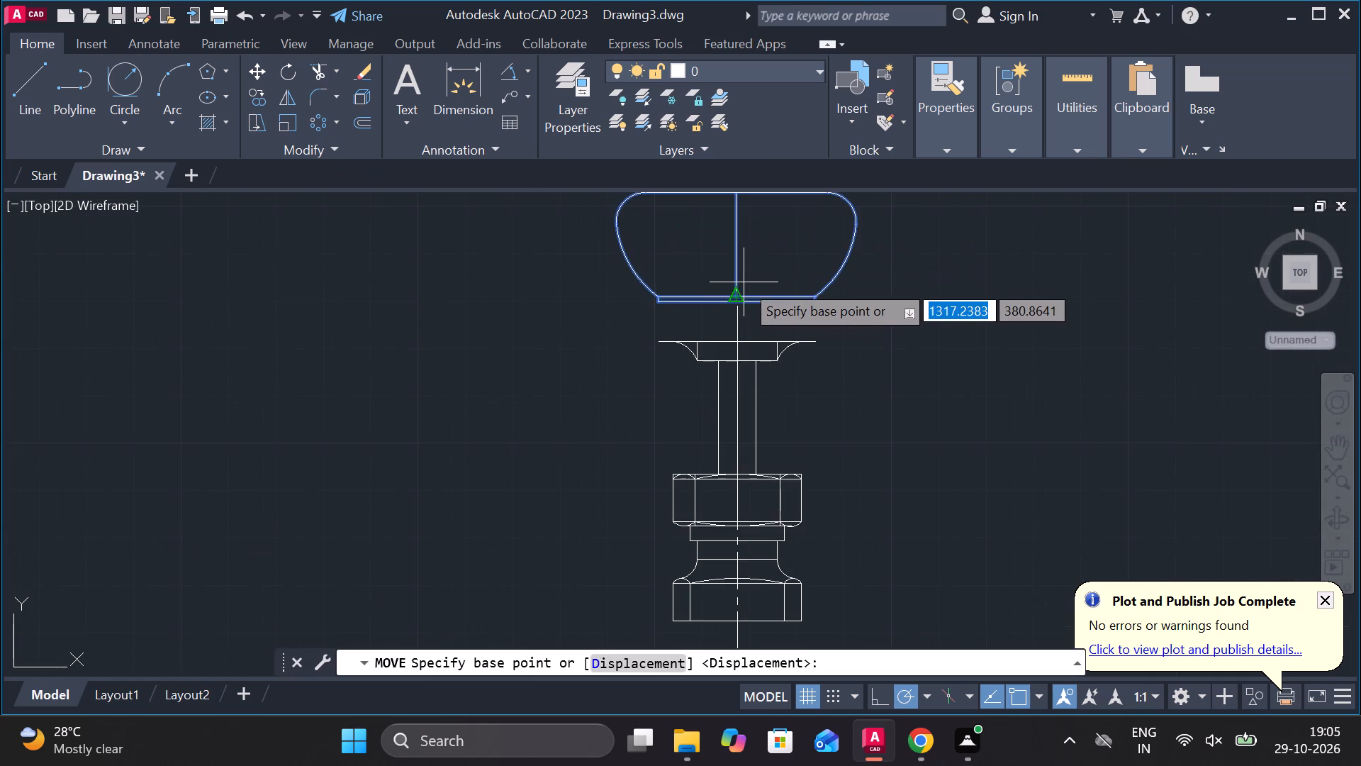
pyautogui.scroll(3, 744, 282)
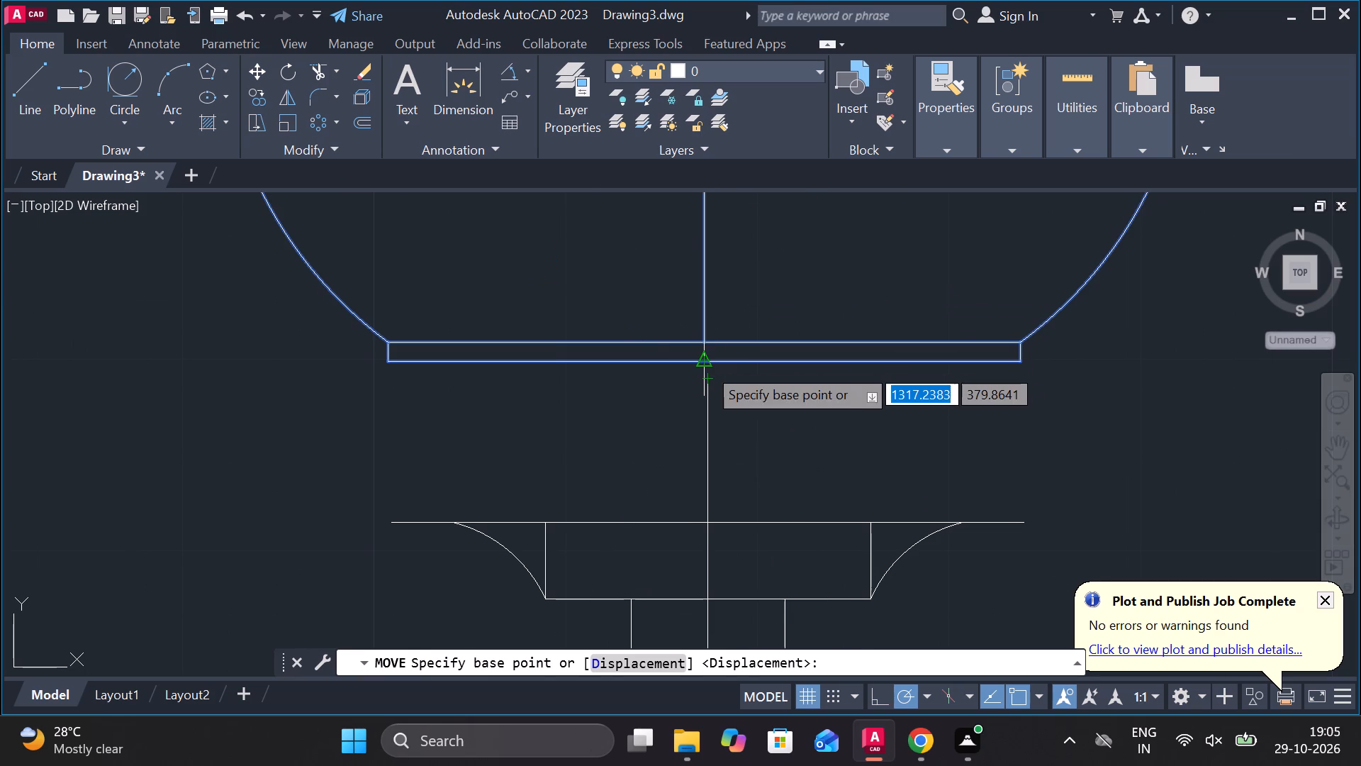
pyautogui.click(706, 366)
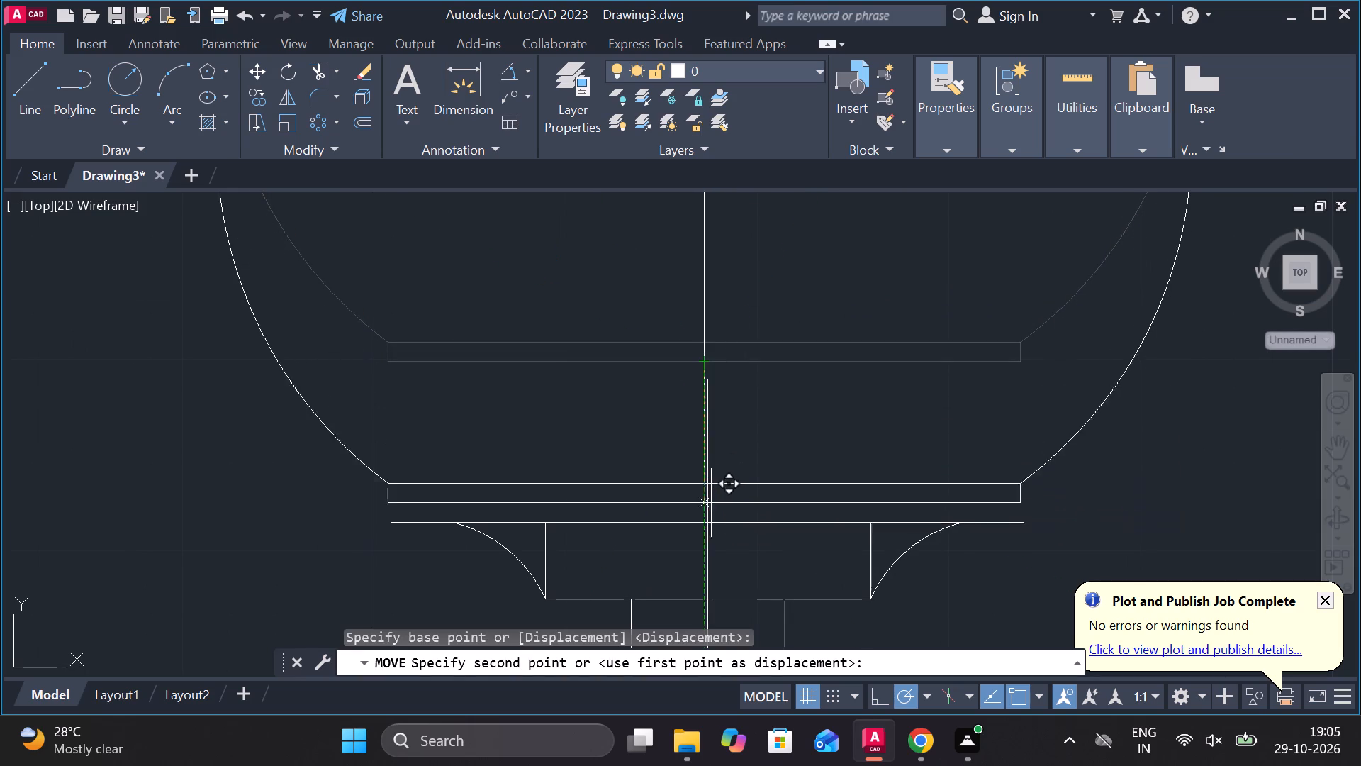
pyautogui.click(711, 526)
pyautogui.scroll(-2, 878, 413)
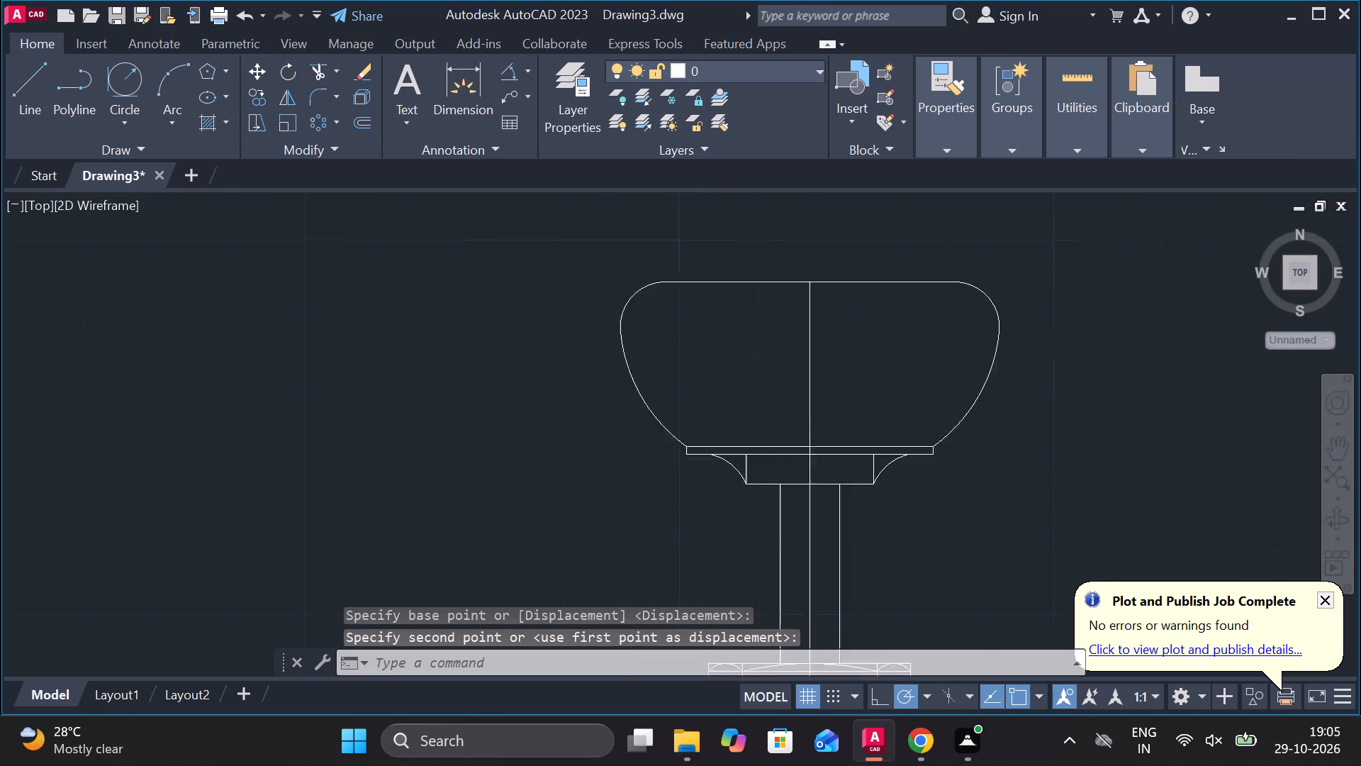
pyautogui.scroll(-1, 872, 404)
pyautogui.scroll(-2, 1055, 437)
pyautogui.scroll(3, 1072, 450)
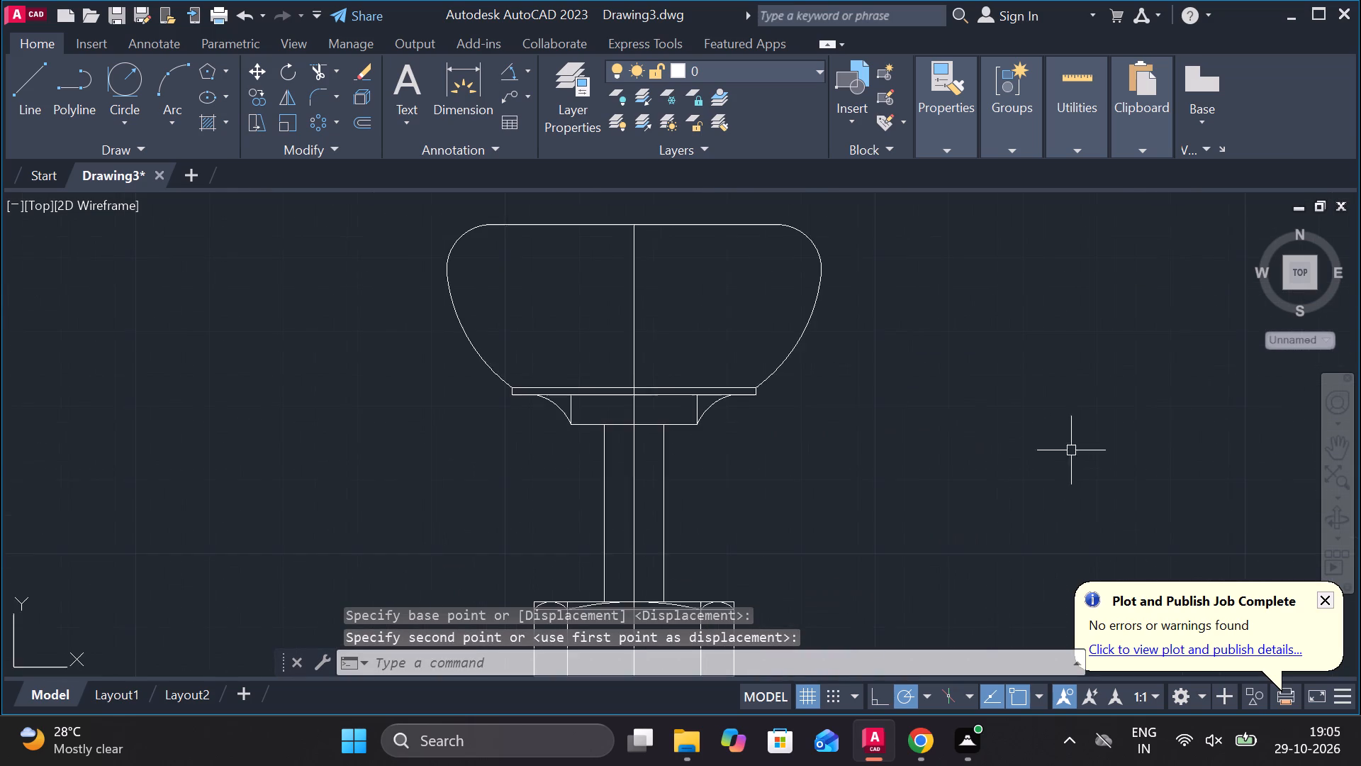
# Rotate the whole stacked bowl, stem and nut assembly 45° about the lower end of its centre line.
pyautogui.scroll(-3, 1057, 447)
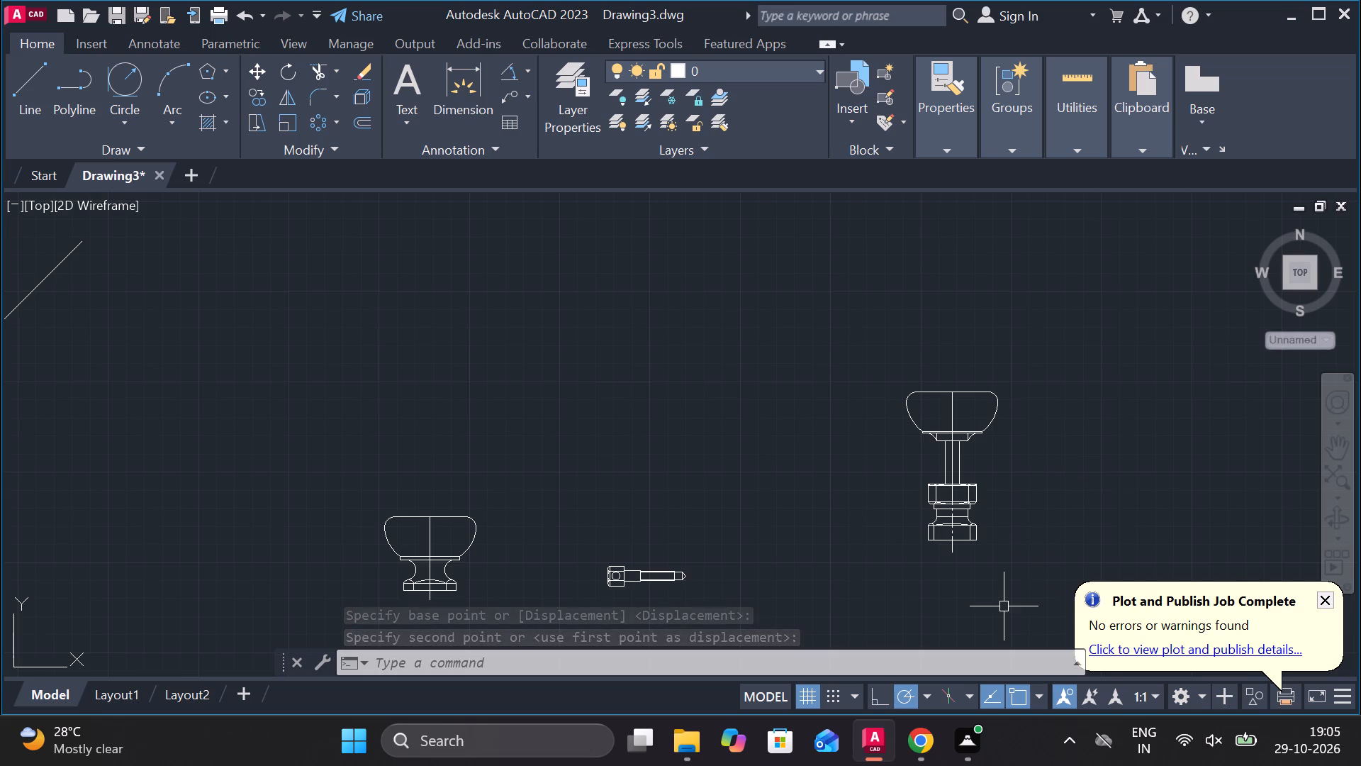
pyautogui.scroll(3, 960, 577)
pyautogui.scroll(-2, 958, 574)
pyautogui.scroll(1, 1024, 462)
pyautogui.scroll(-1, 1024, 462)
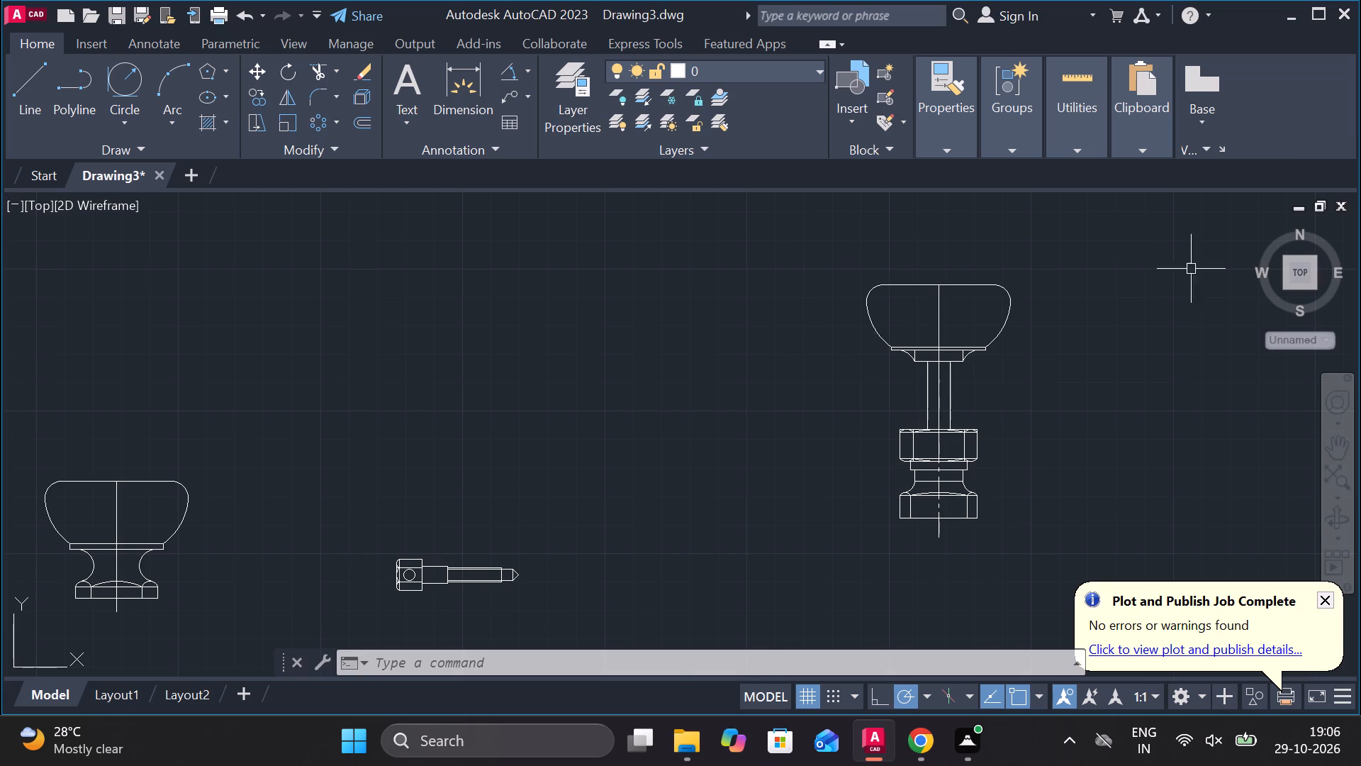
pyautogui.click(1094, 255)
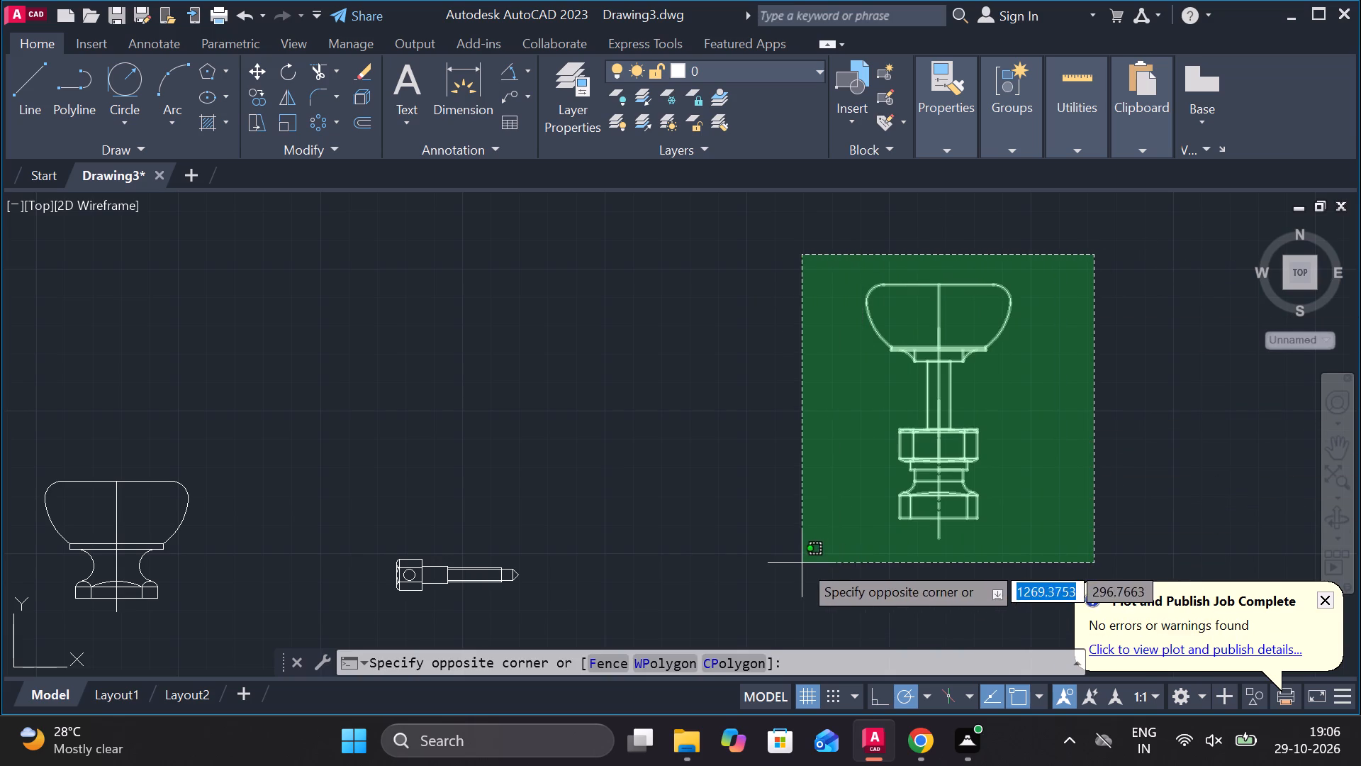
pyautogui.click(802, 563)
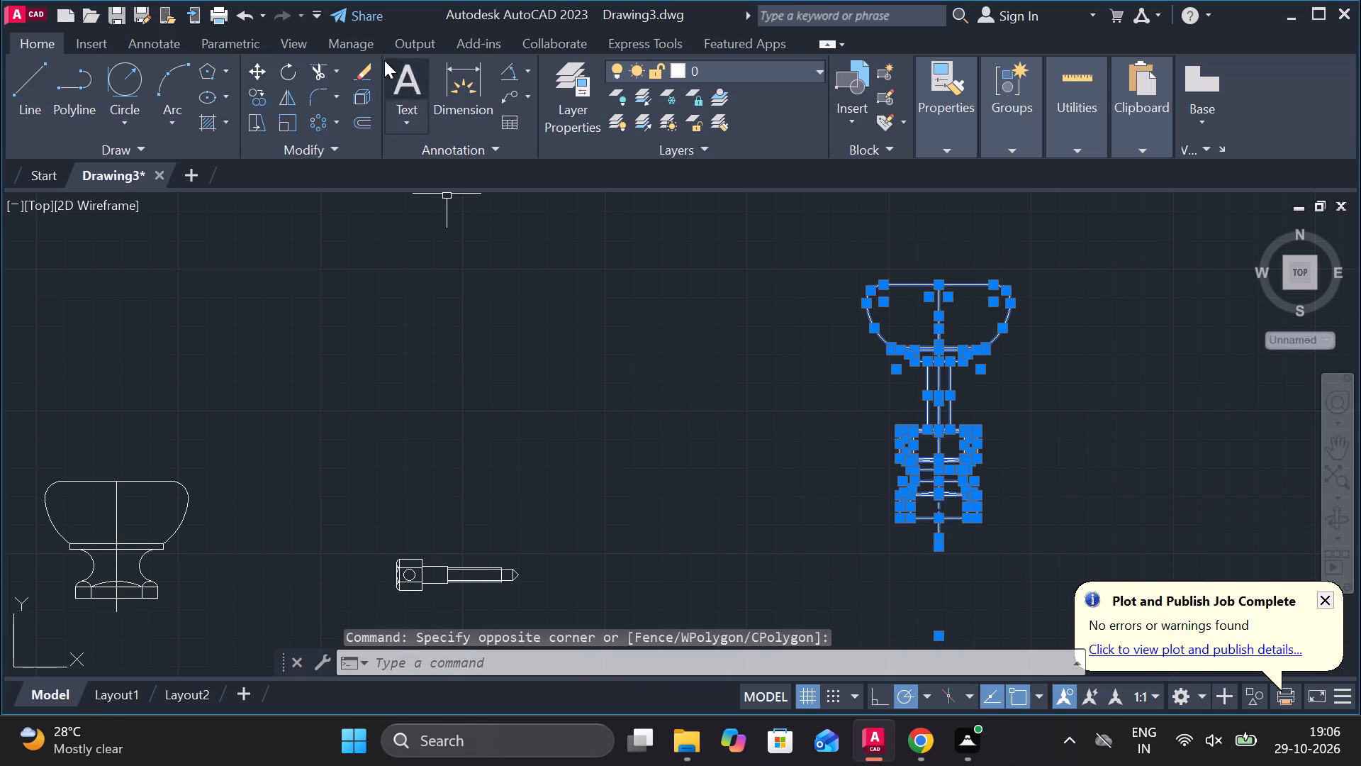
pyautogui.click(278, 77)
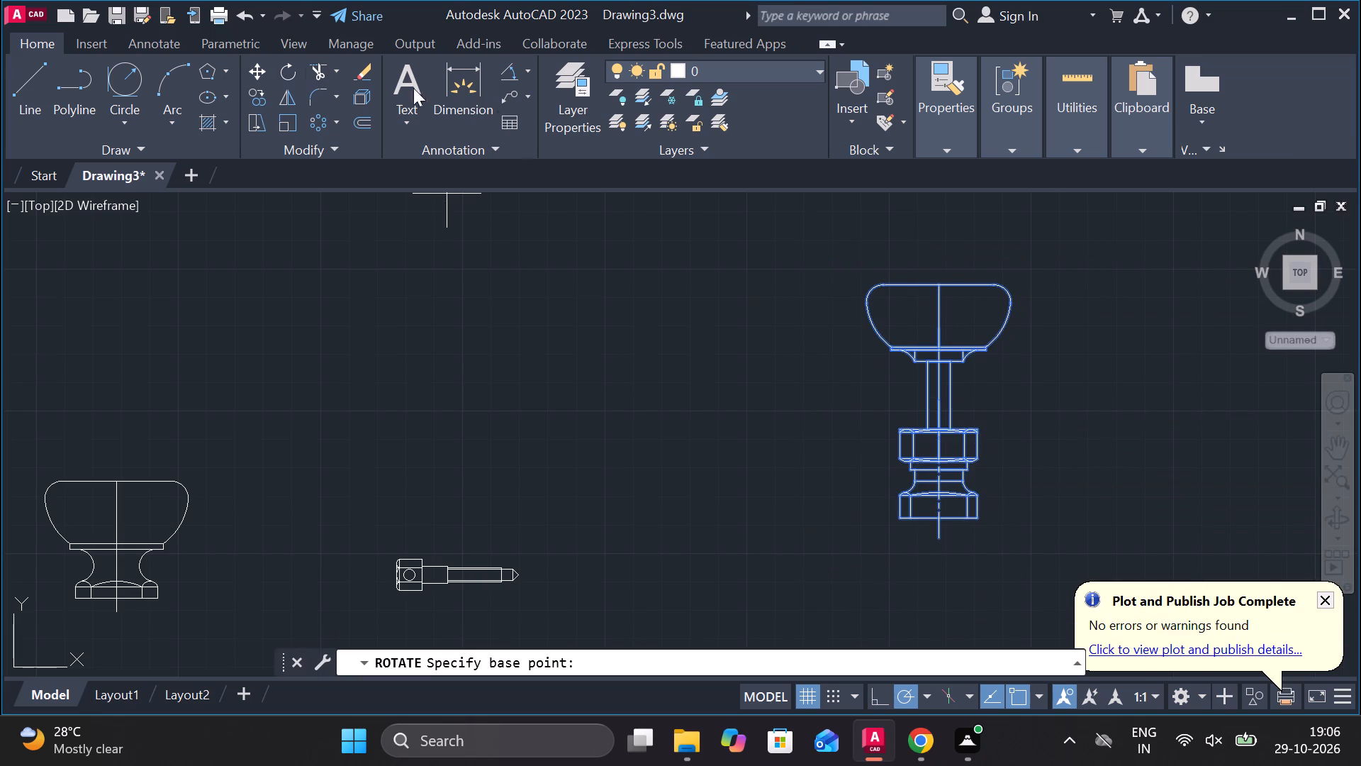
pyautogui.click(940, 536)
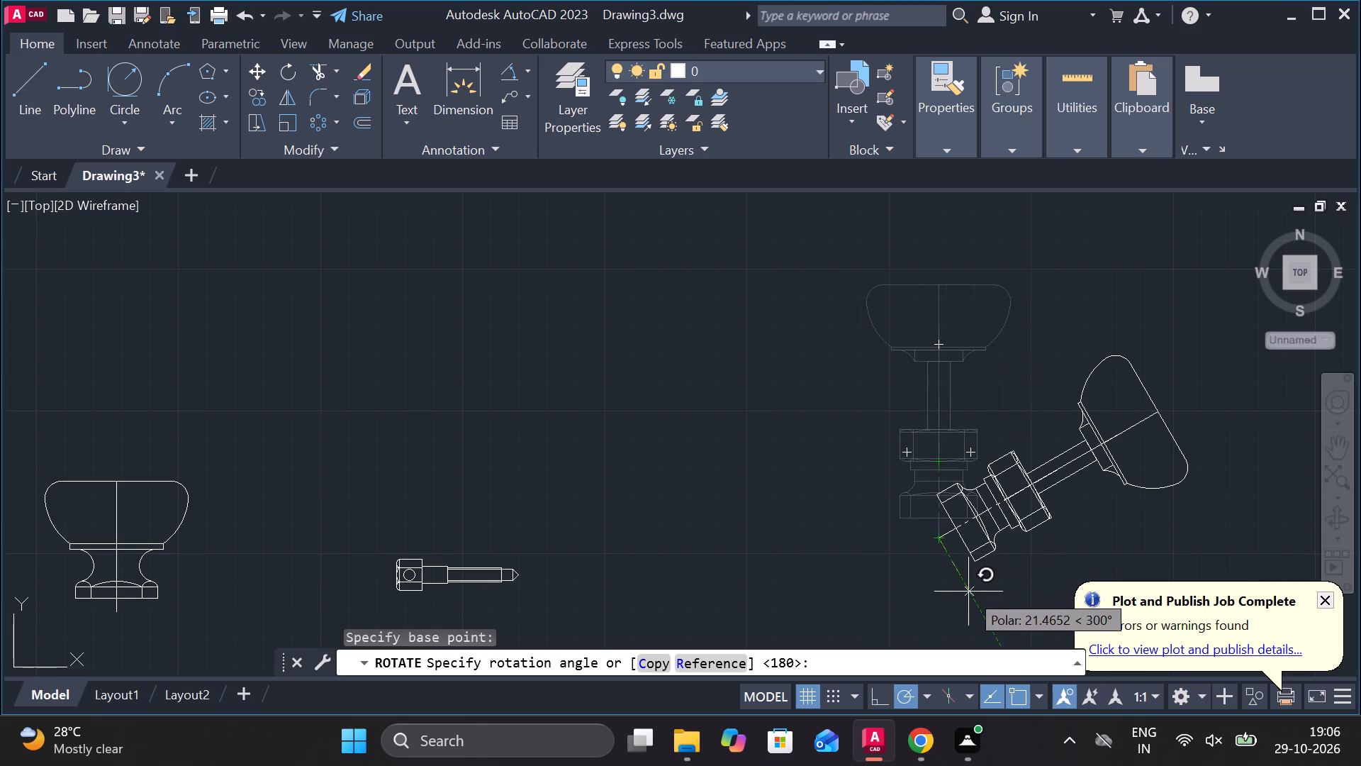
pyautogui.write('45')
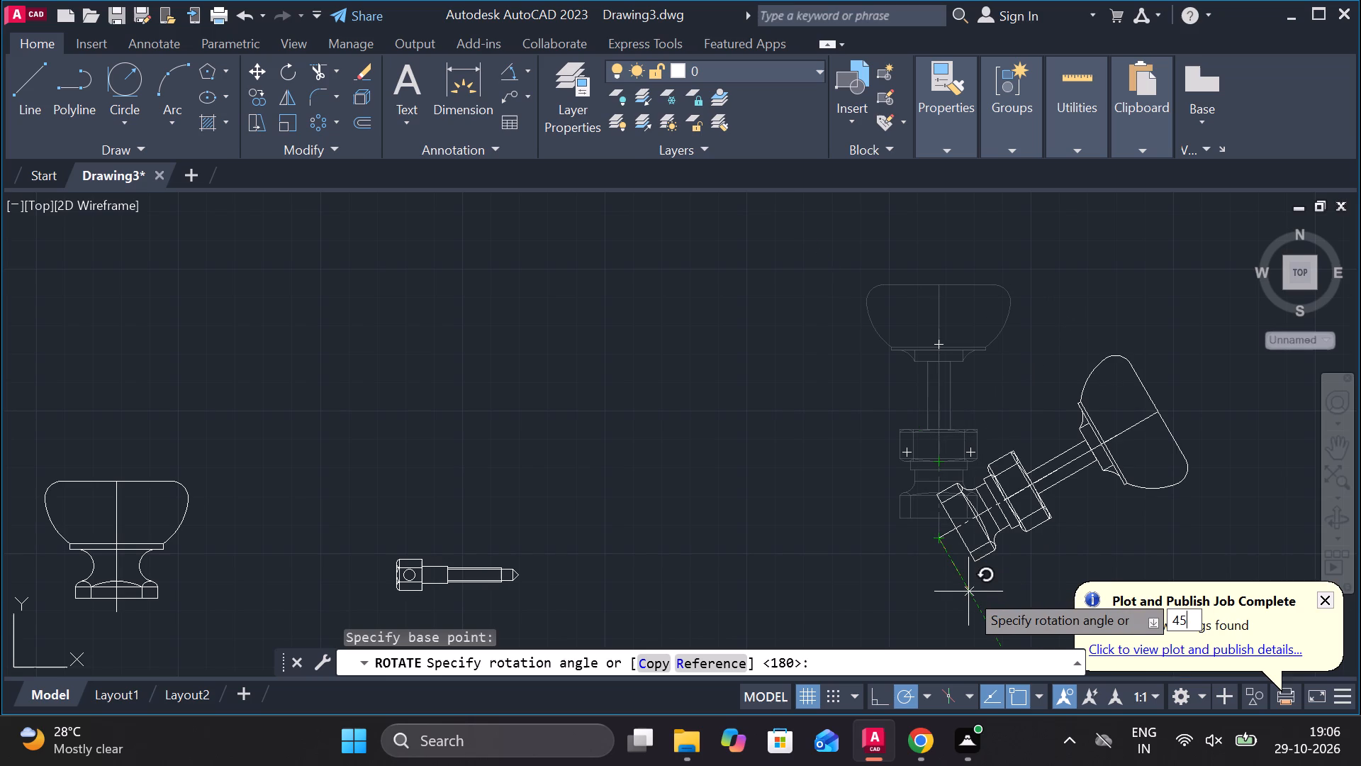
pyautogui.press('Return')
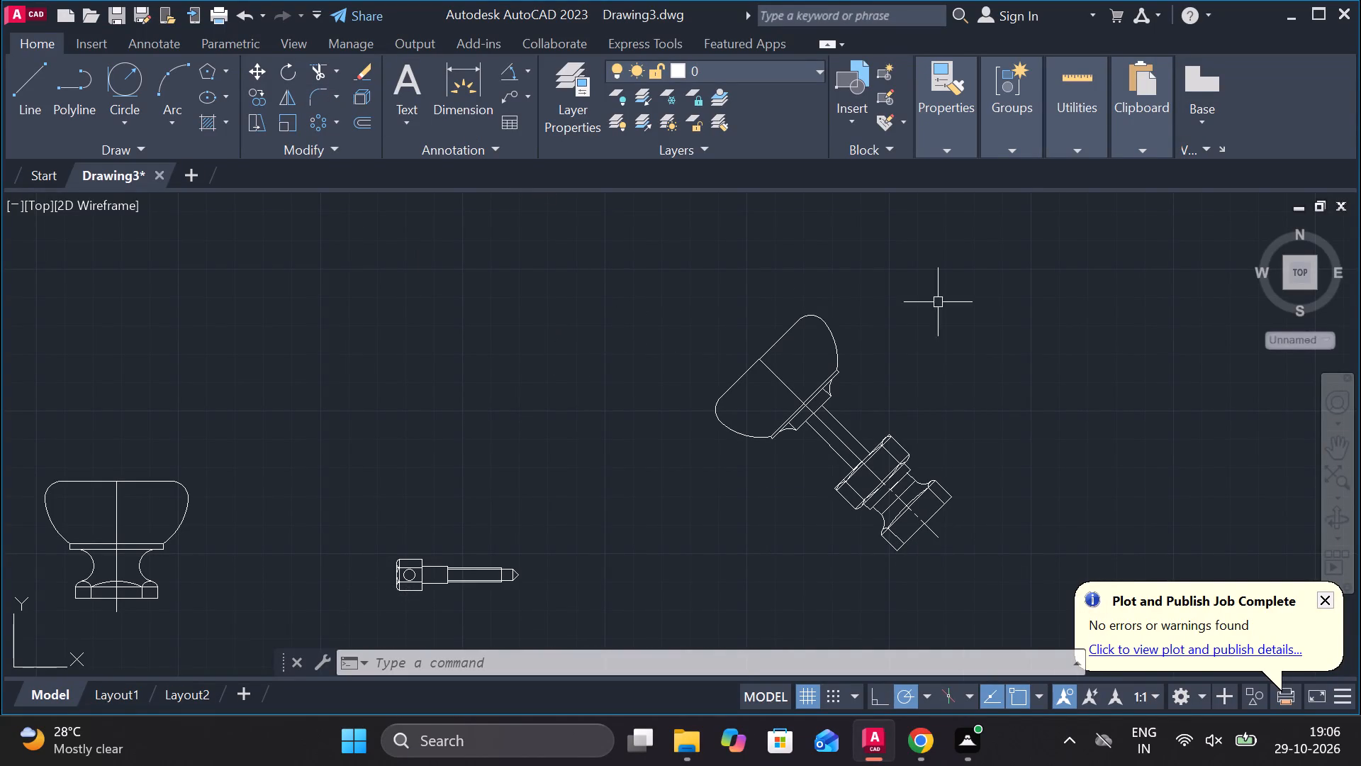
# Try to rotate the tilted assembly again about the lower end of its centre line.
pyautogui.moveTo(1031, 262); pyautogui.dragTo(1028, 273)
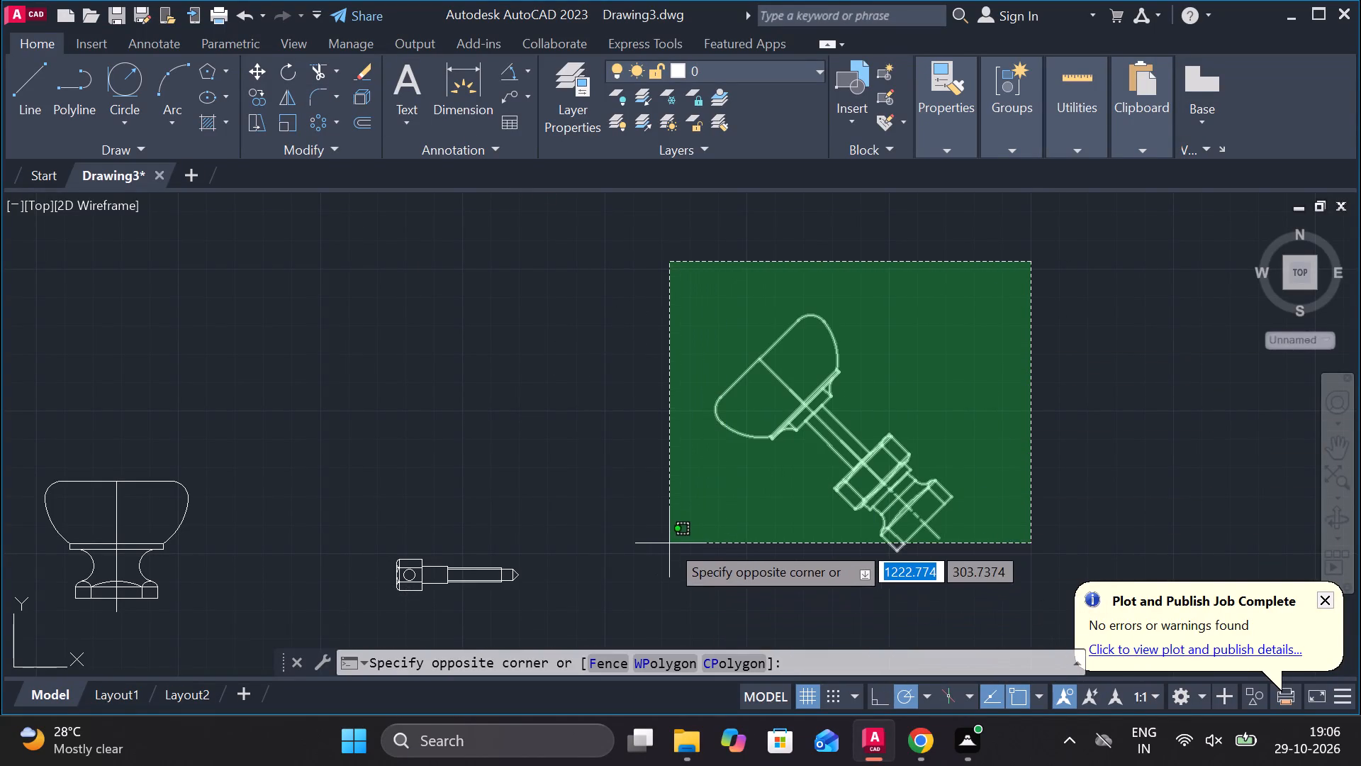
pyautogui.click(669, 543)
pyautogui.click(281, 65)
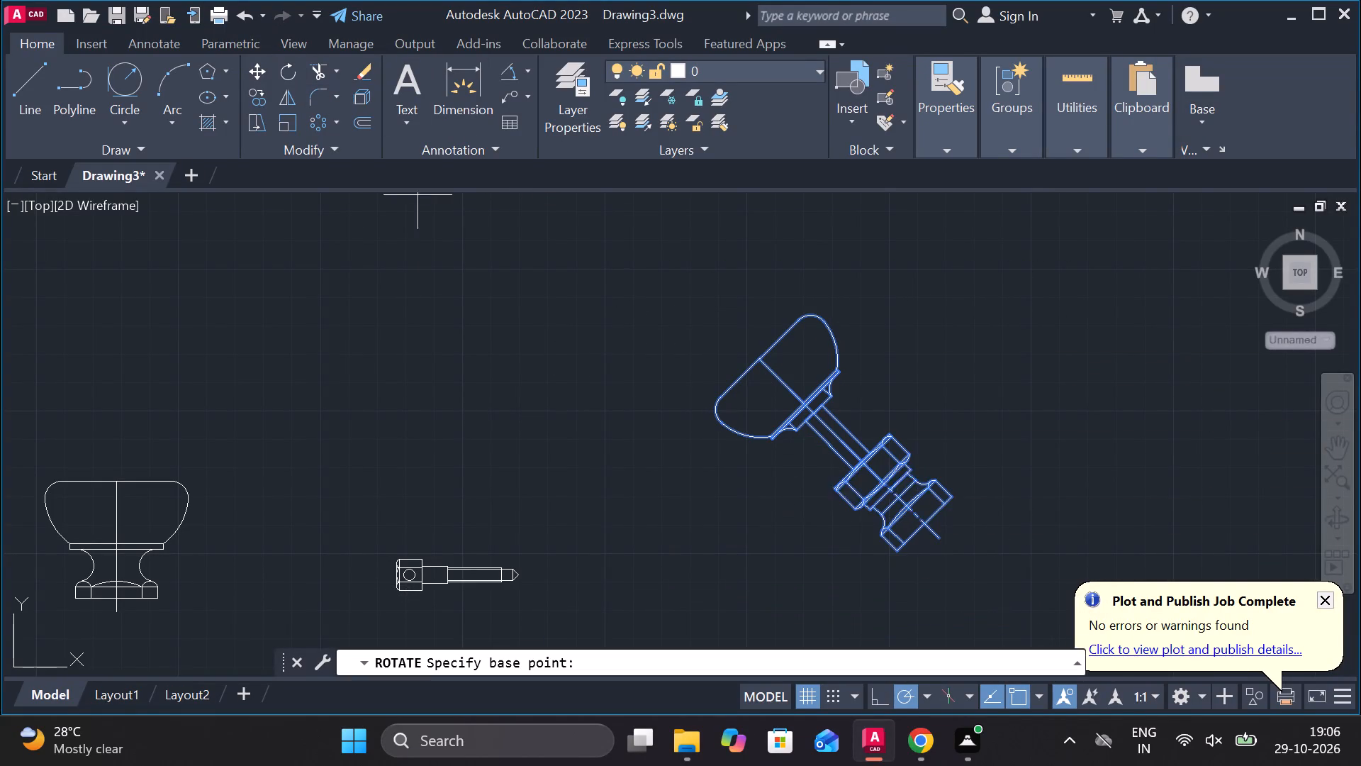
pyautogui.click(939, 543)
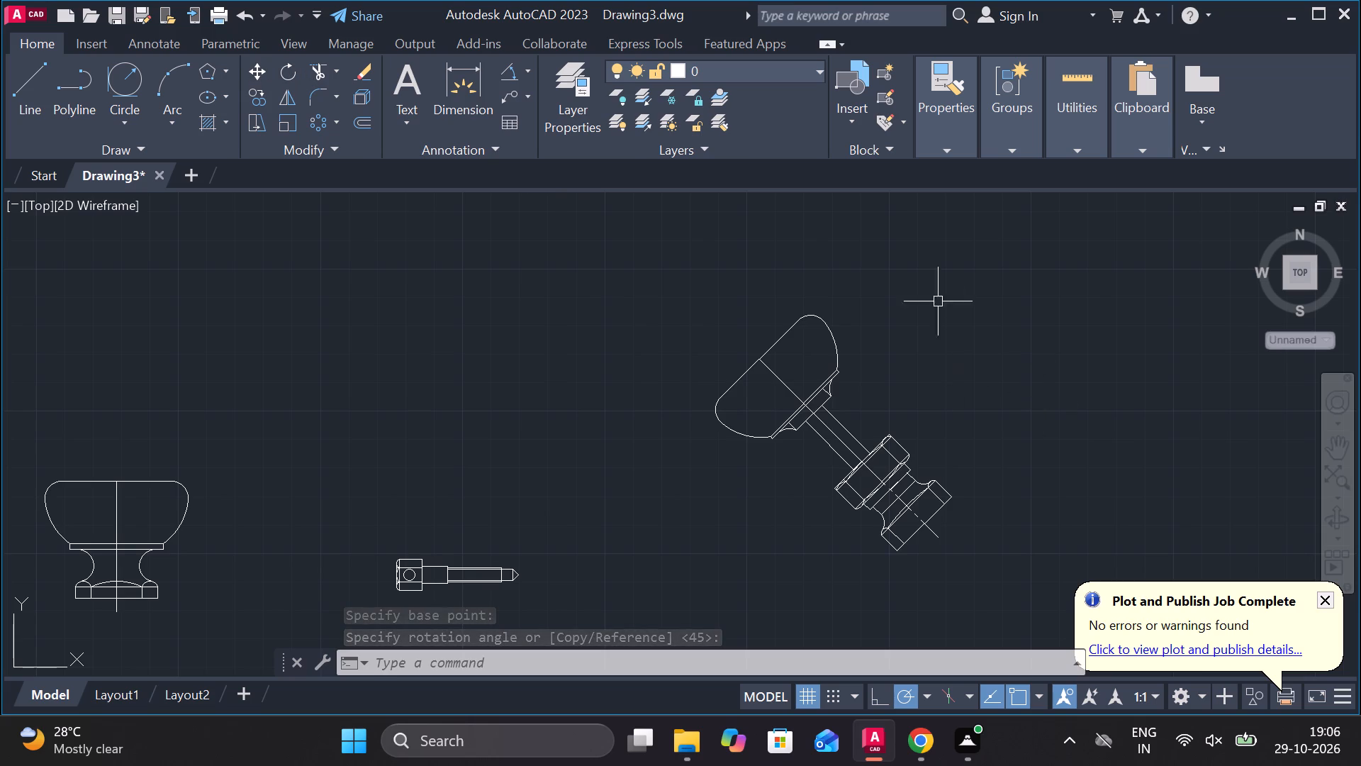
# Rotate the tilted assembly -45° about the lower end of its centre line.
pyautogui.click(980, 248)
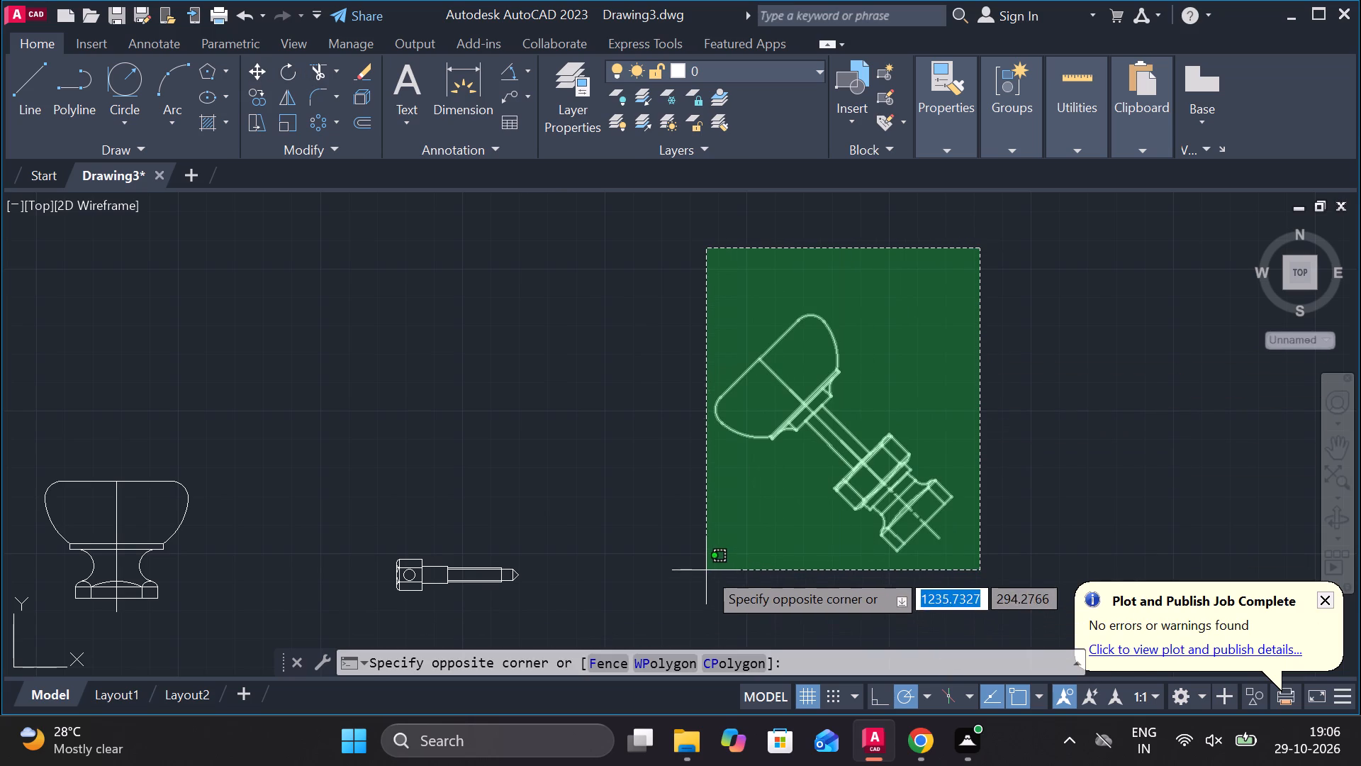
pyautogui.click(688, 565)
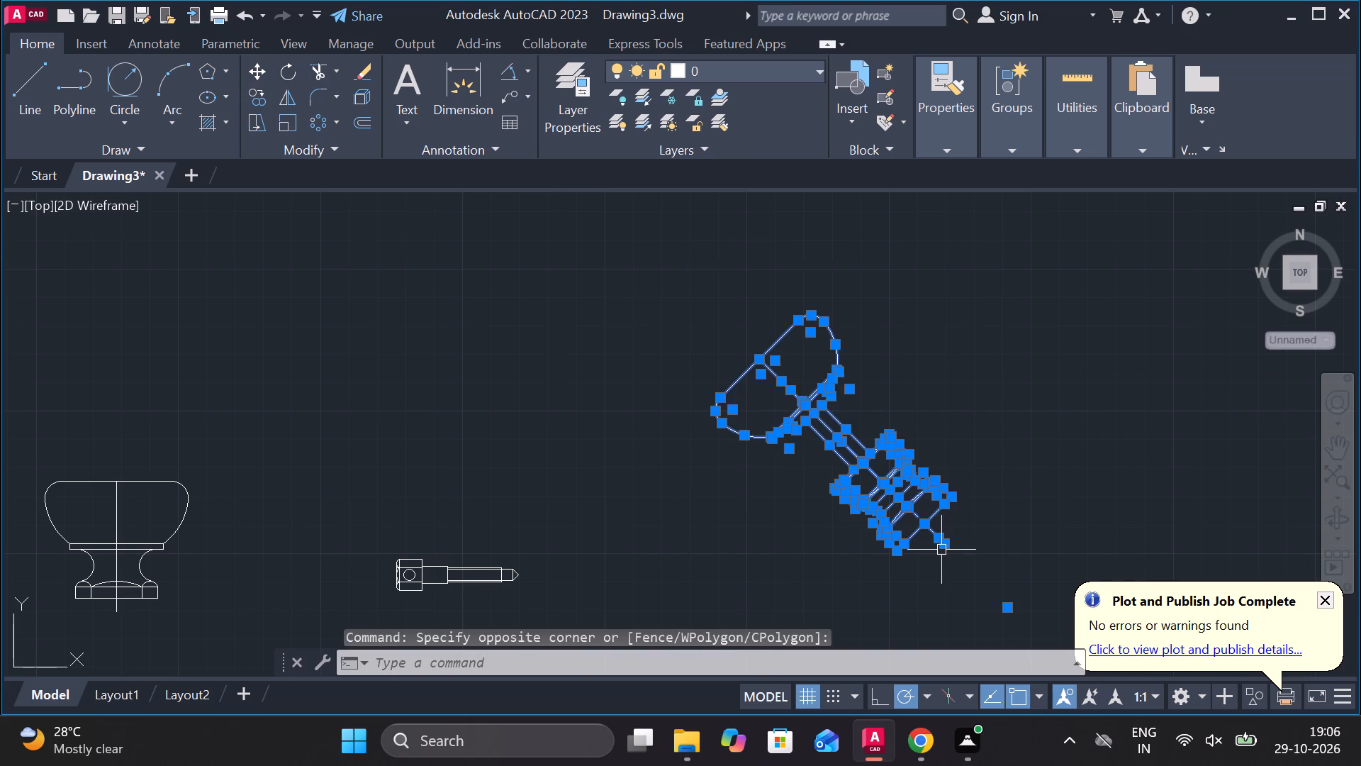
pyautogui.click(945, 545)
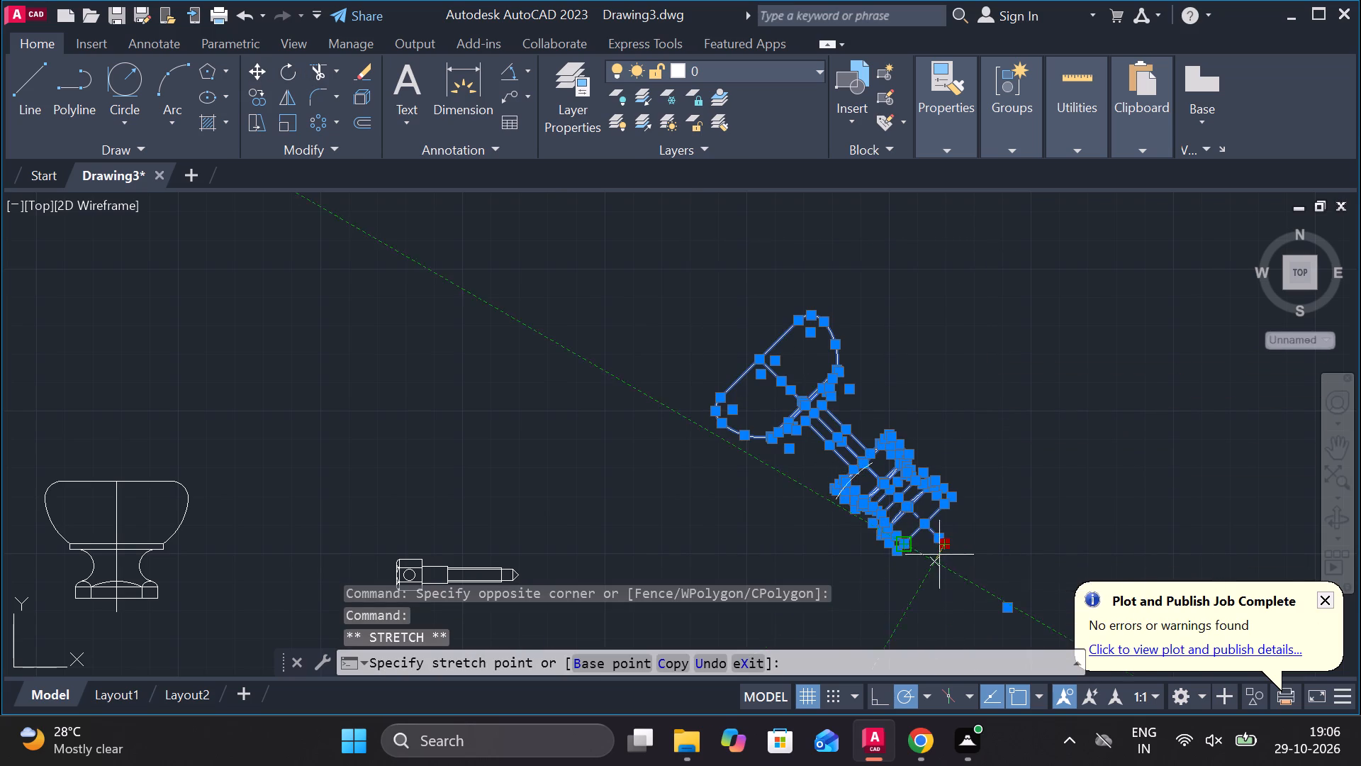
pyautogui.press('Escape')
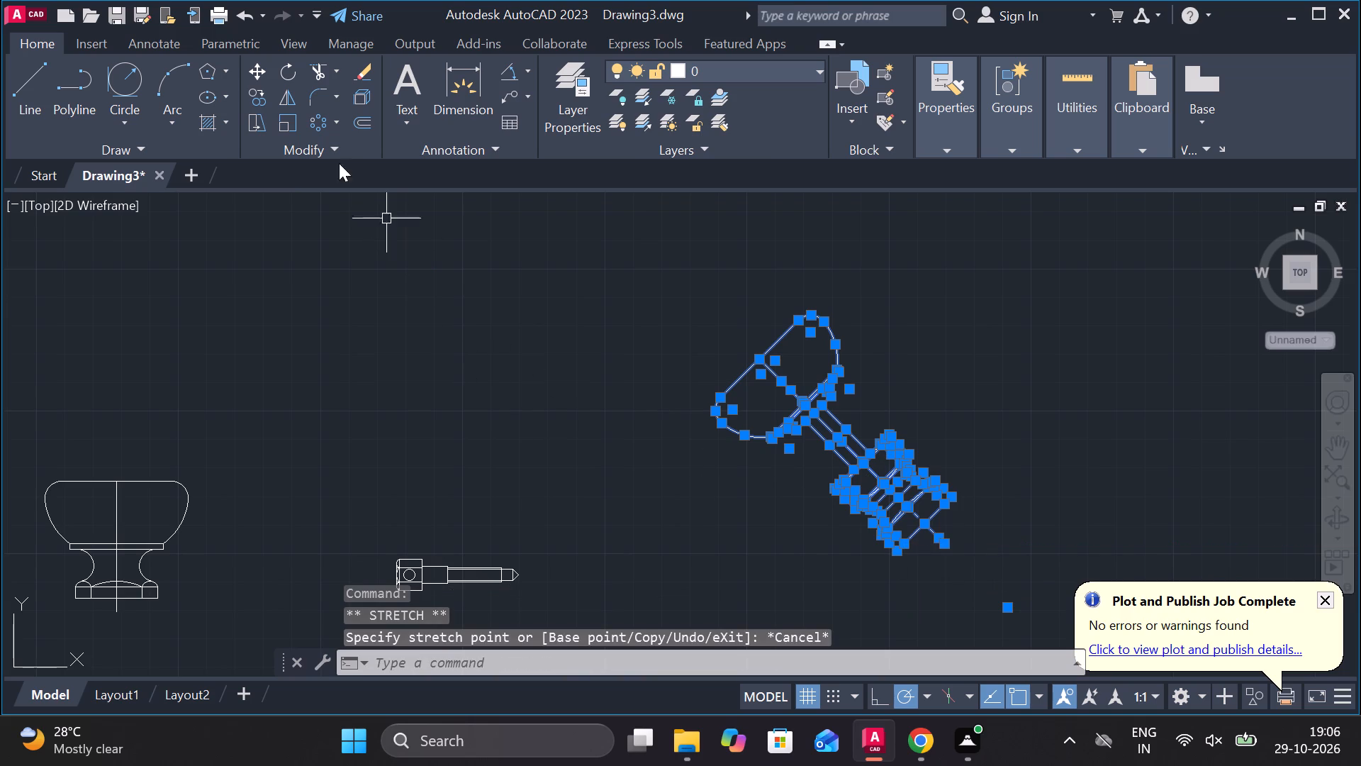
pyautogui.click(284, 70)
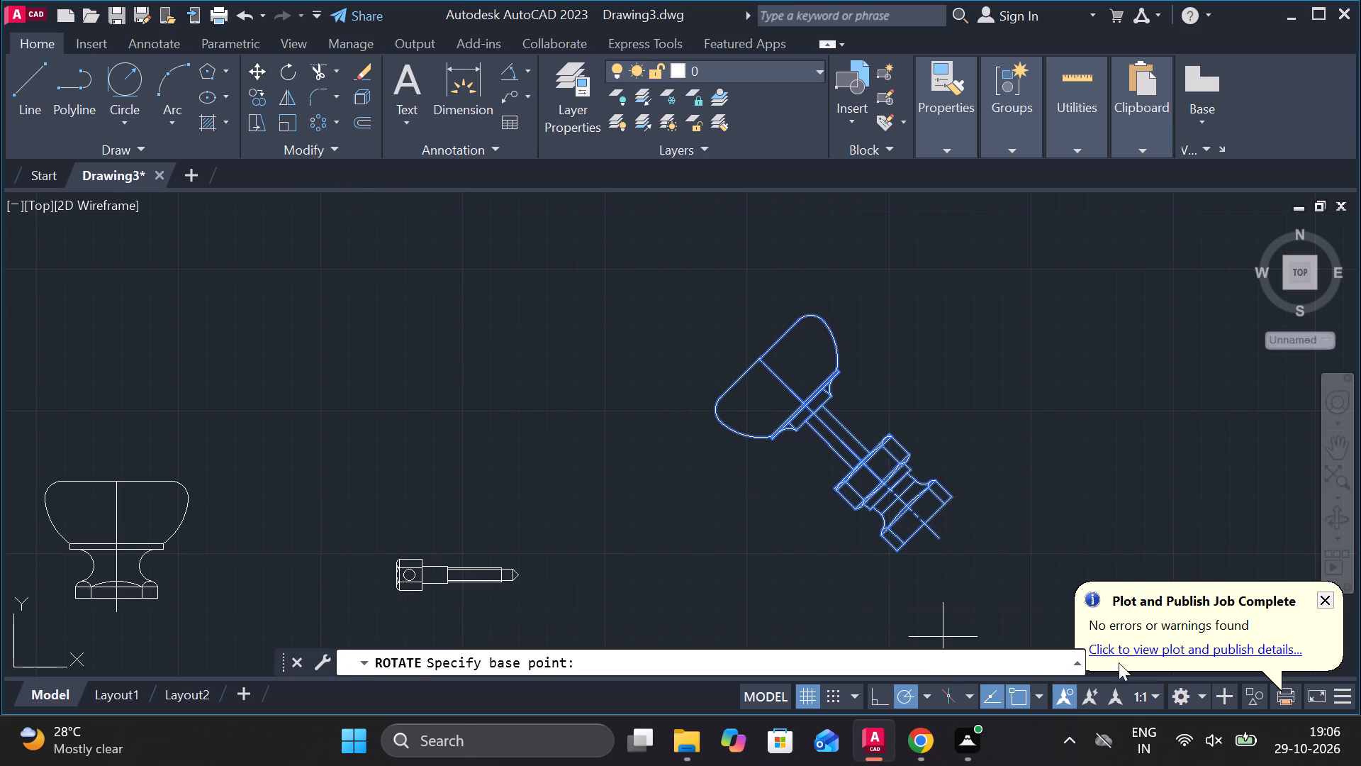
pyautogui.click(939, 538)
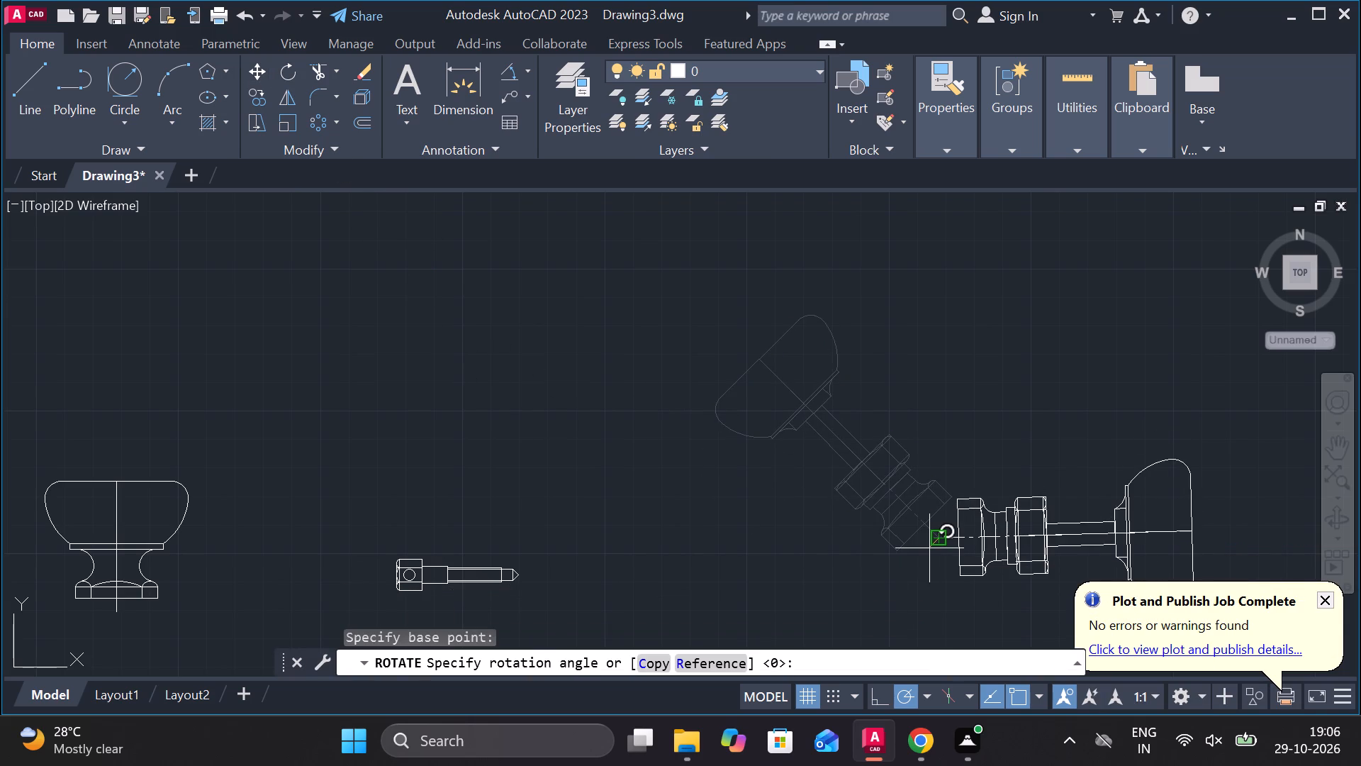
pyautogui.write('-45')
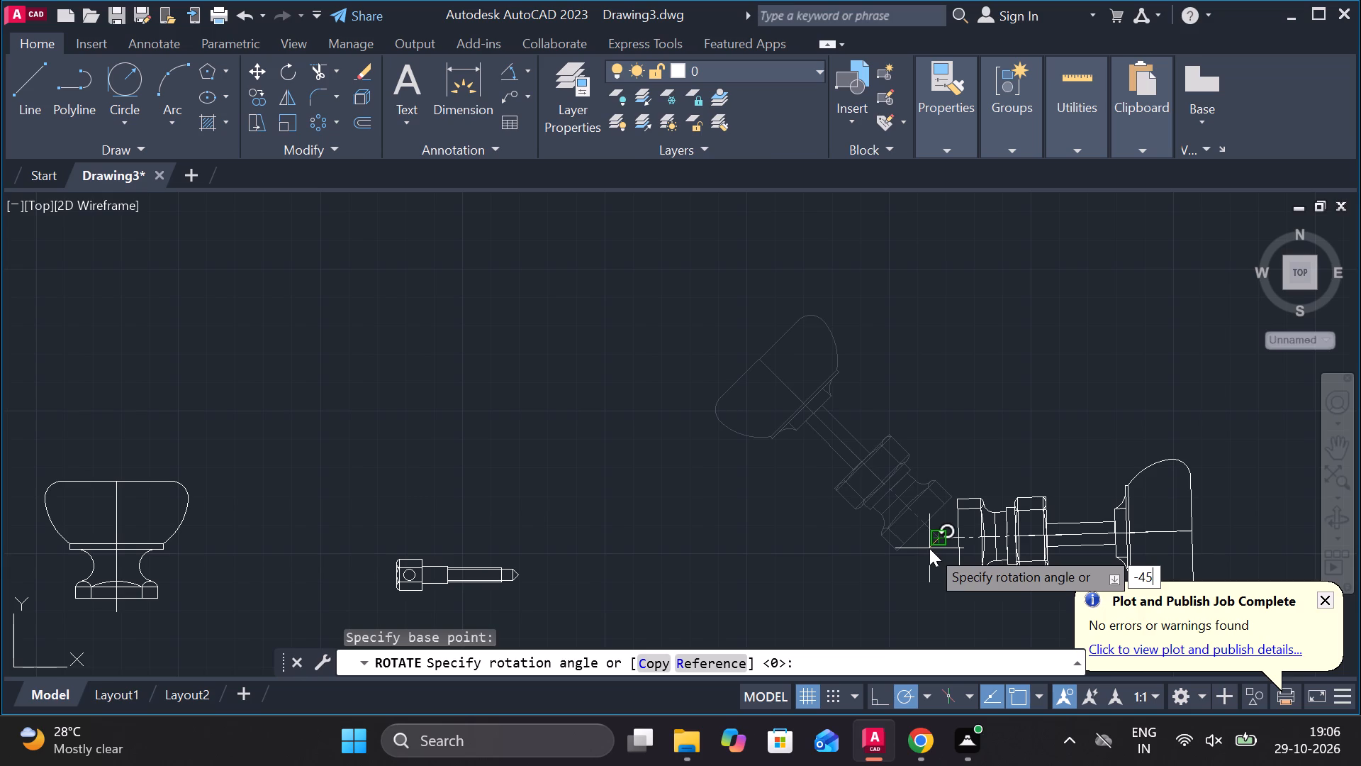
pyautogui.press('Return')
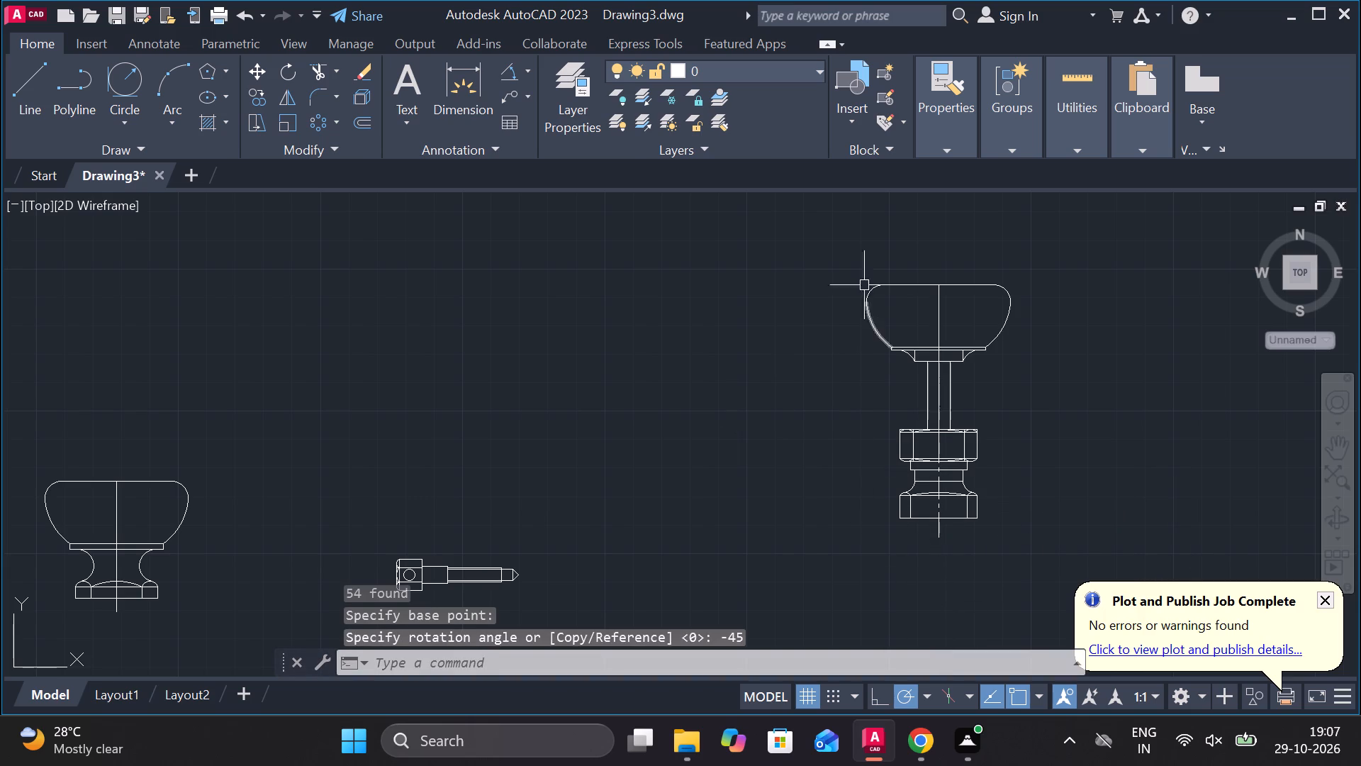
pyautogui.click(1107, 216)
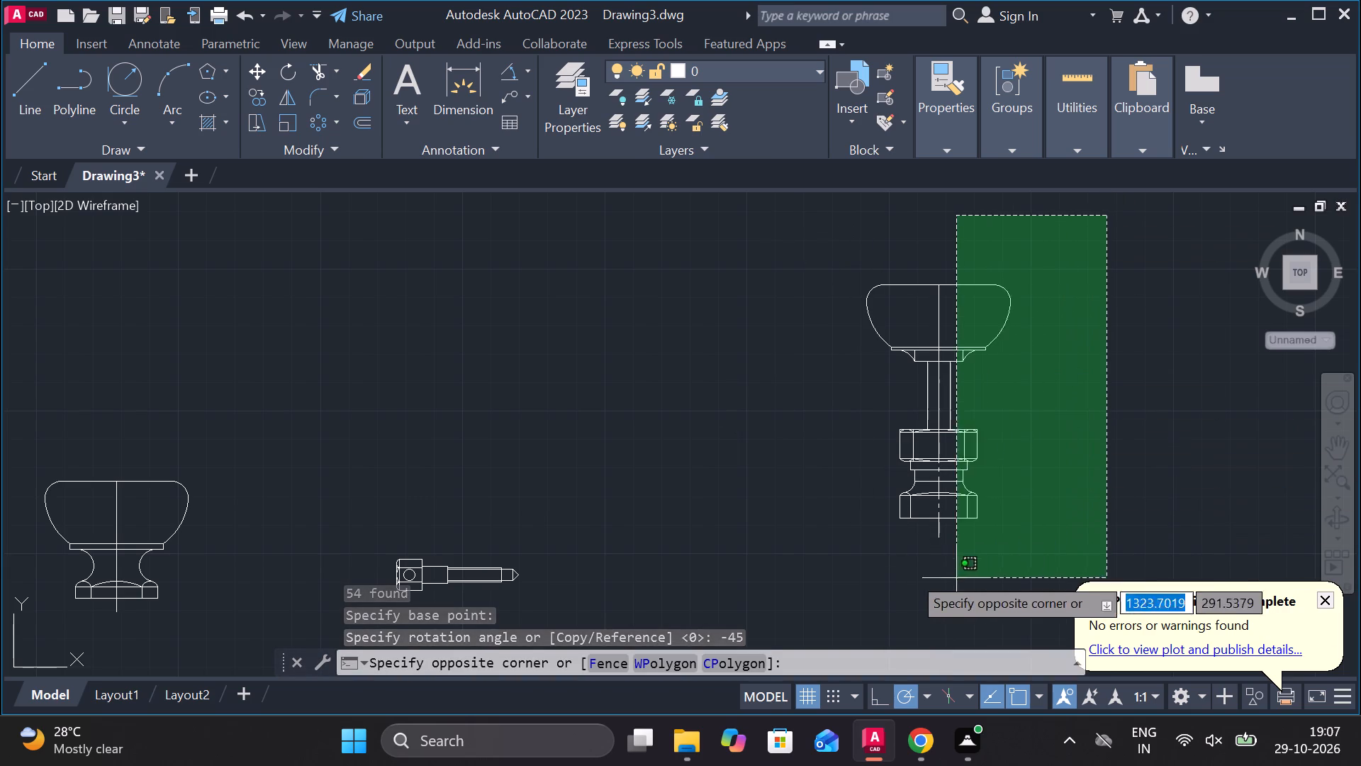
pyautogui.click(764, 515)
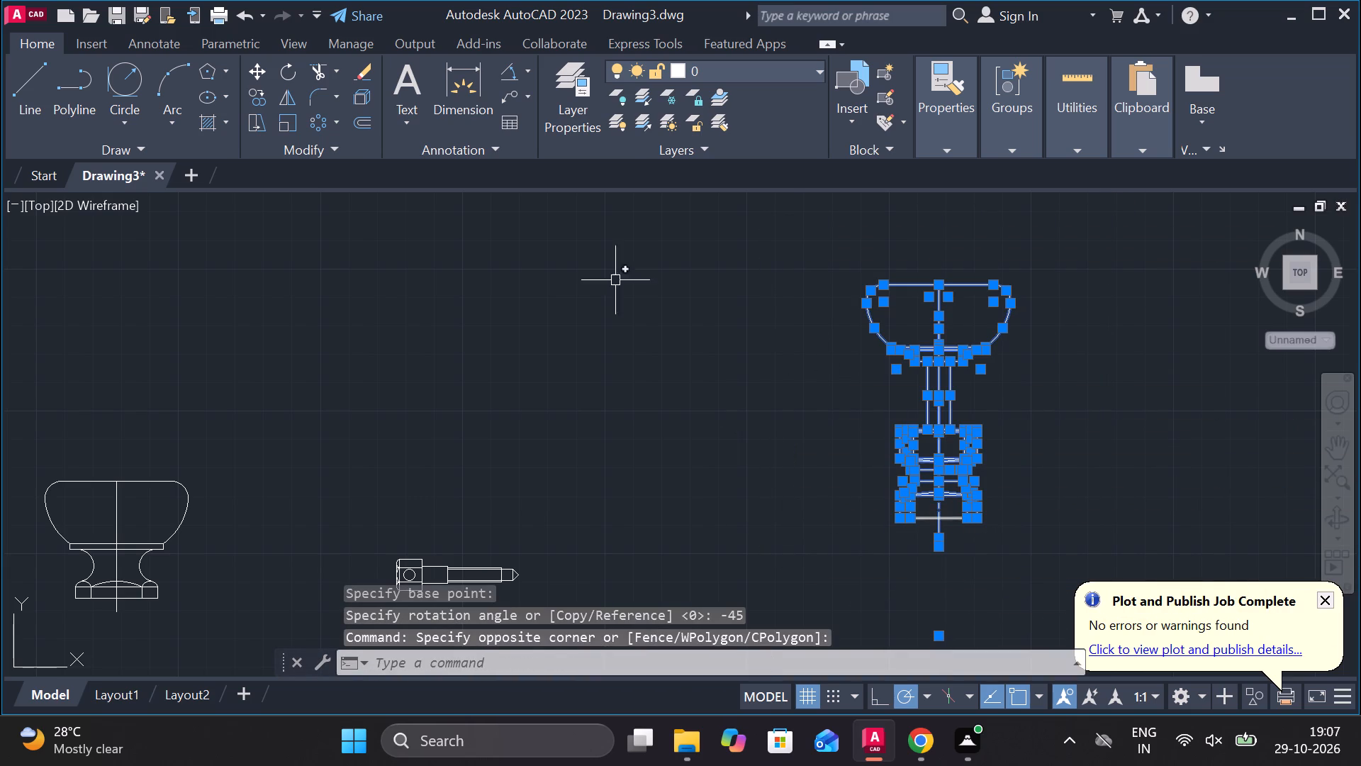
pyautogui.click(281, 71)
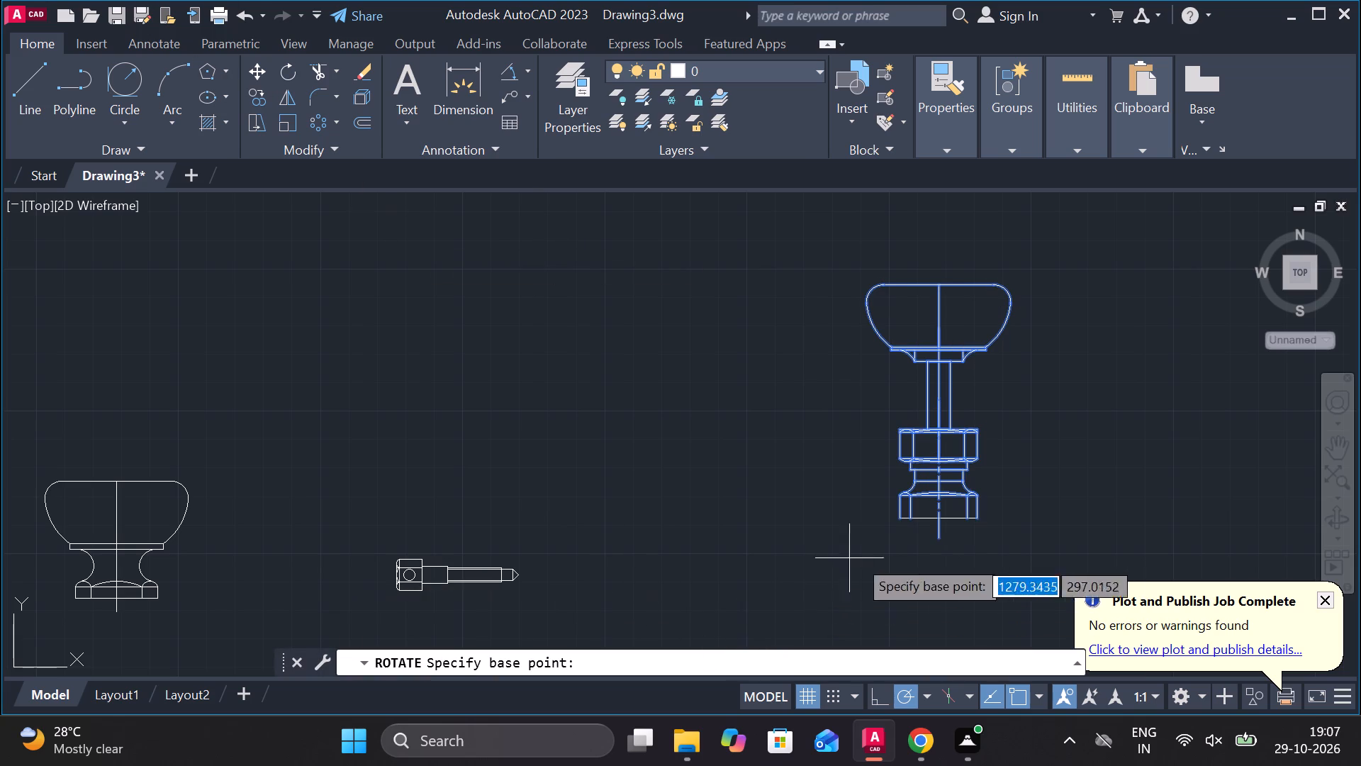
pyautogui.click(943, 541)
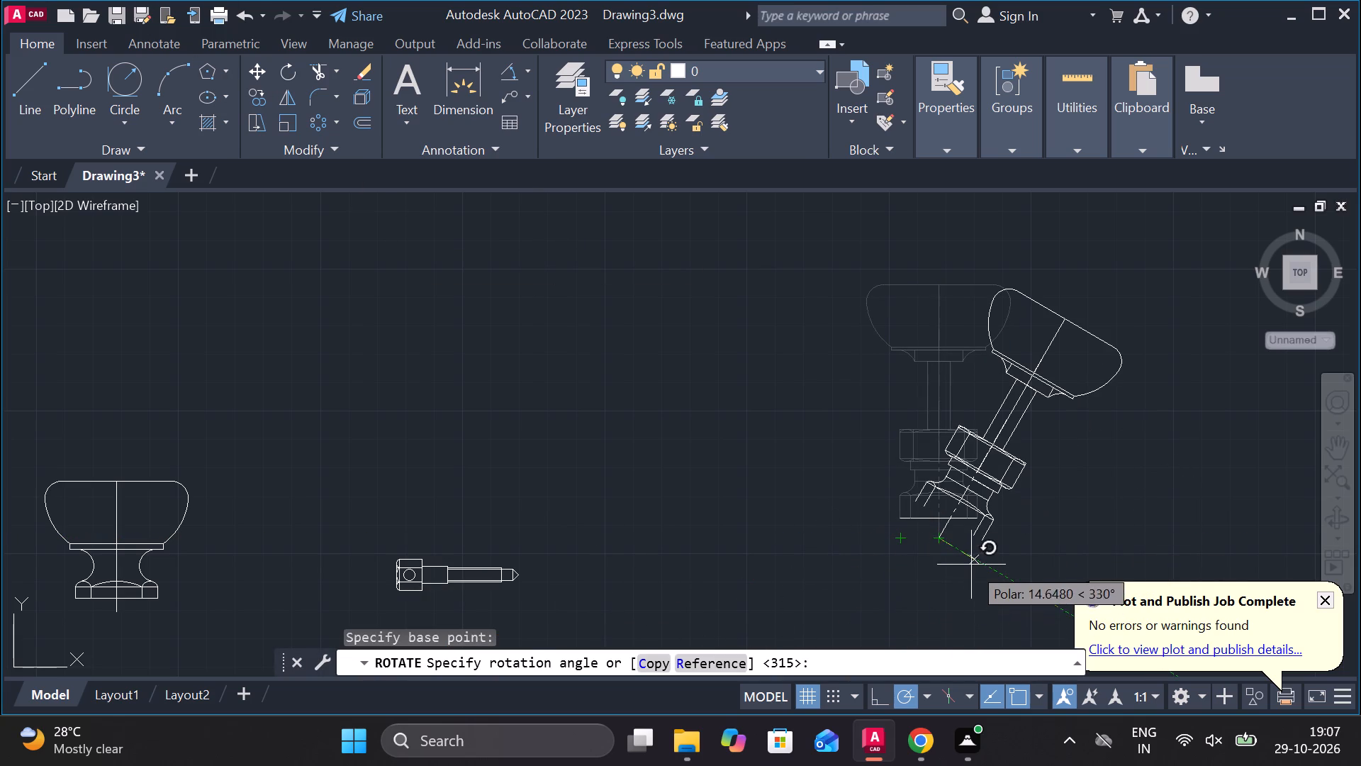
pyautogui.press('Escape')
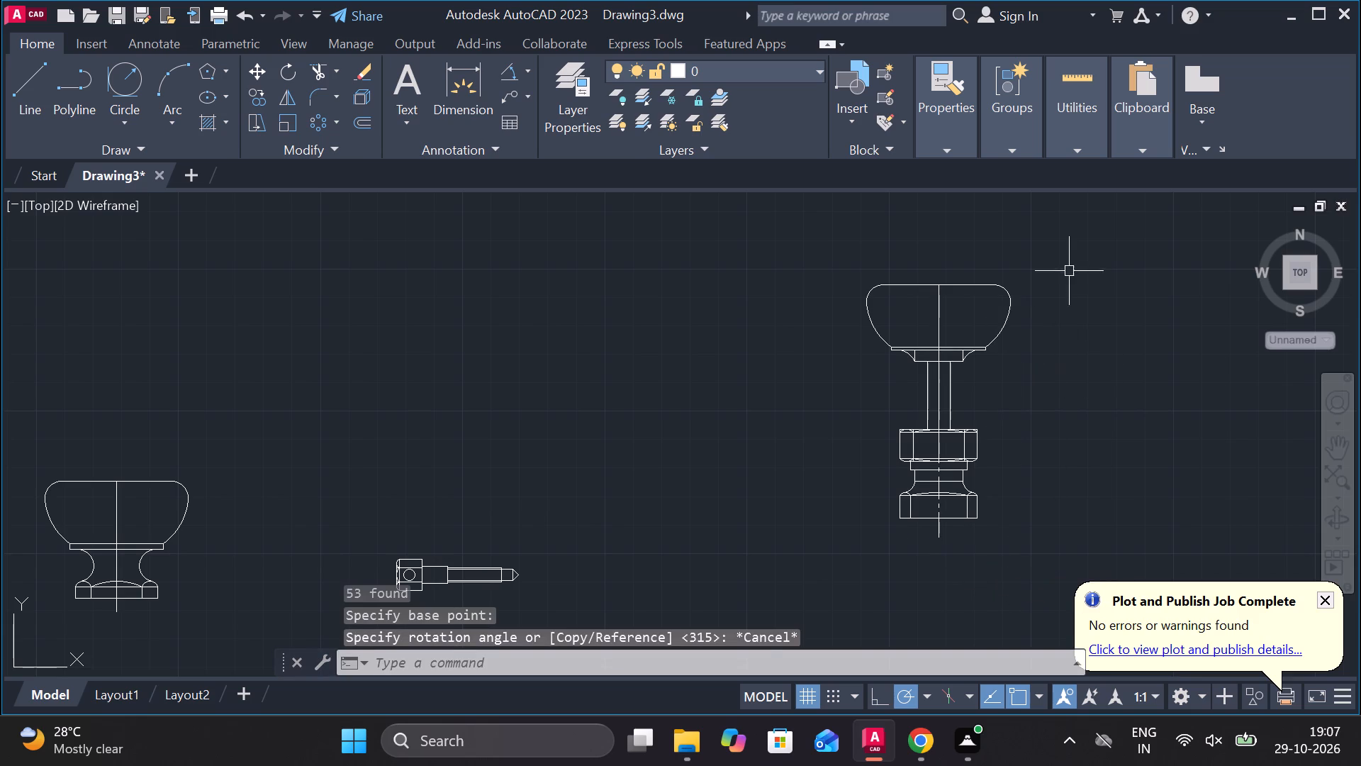
# Rotate the whole upright bowl, stem and nut assembly -45° about the lower end of its centre line.
pyautogui.click(1045, 227)
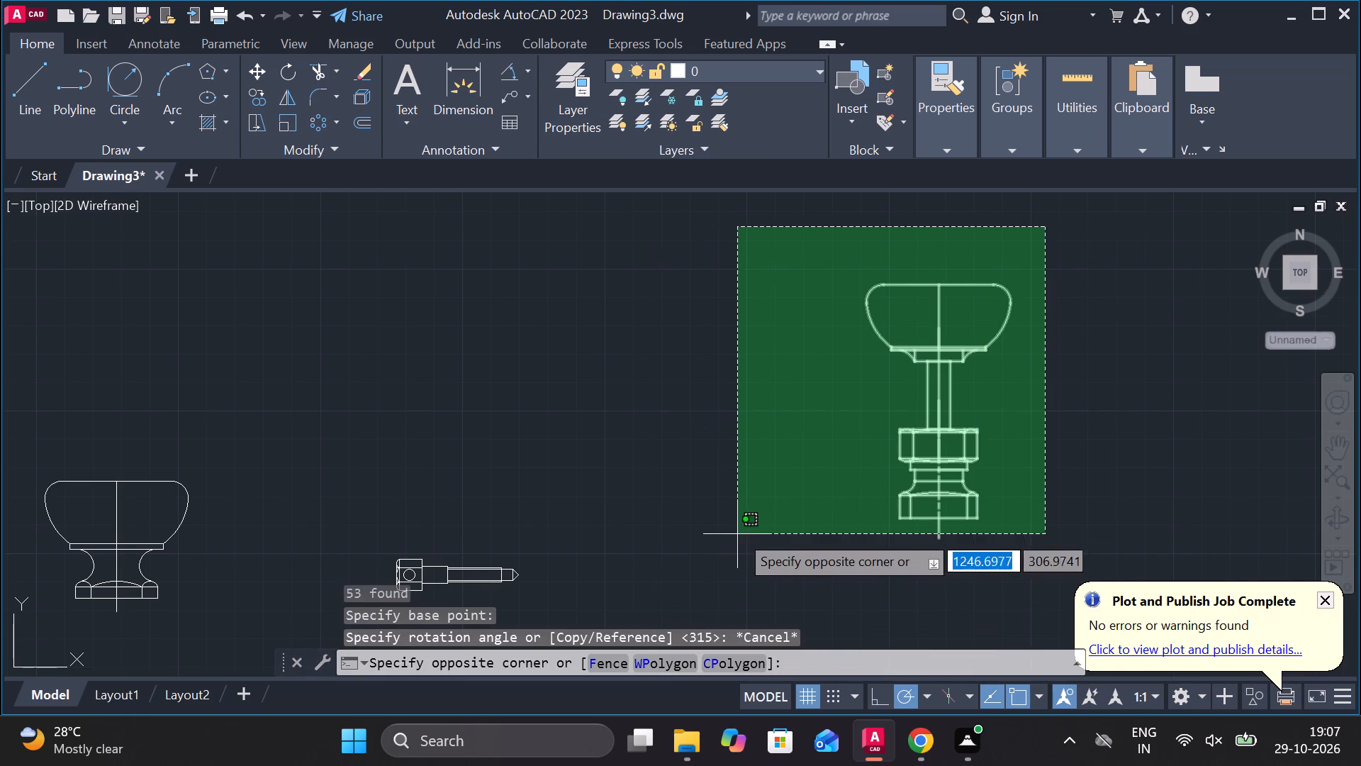
pyautogui.click(733, 564)
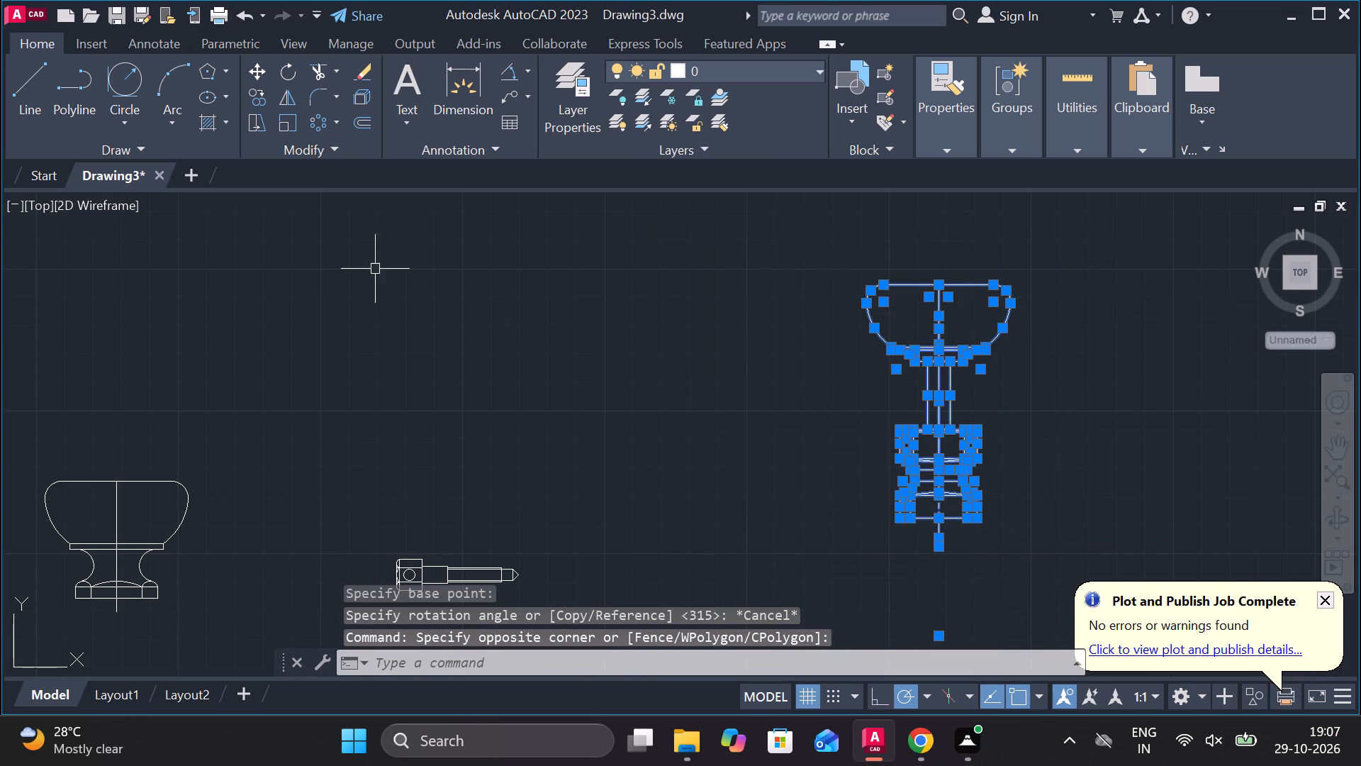
pyautogui.click(276, 64)
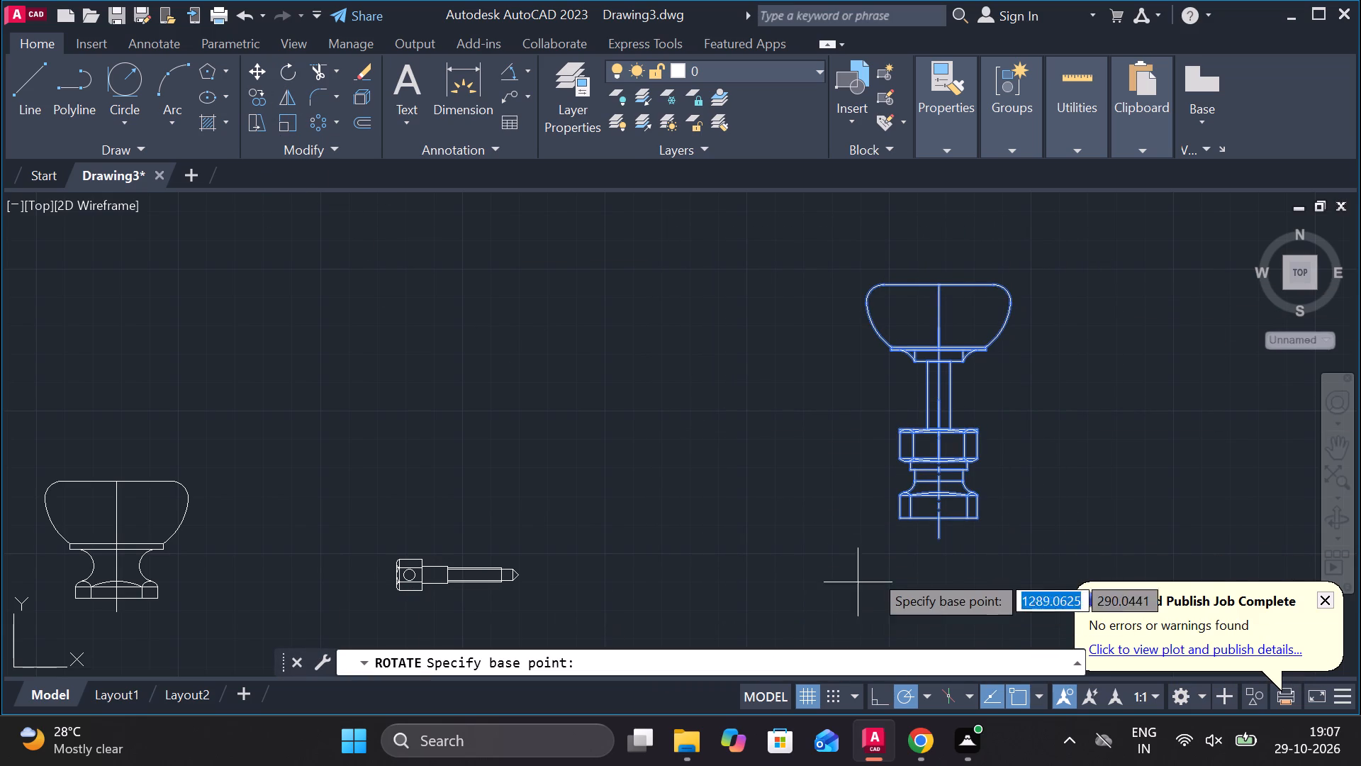
pyautogui.click(940, 535)
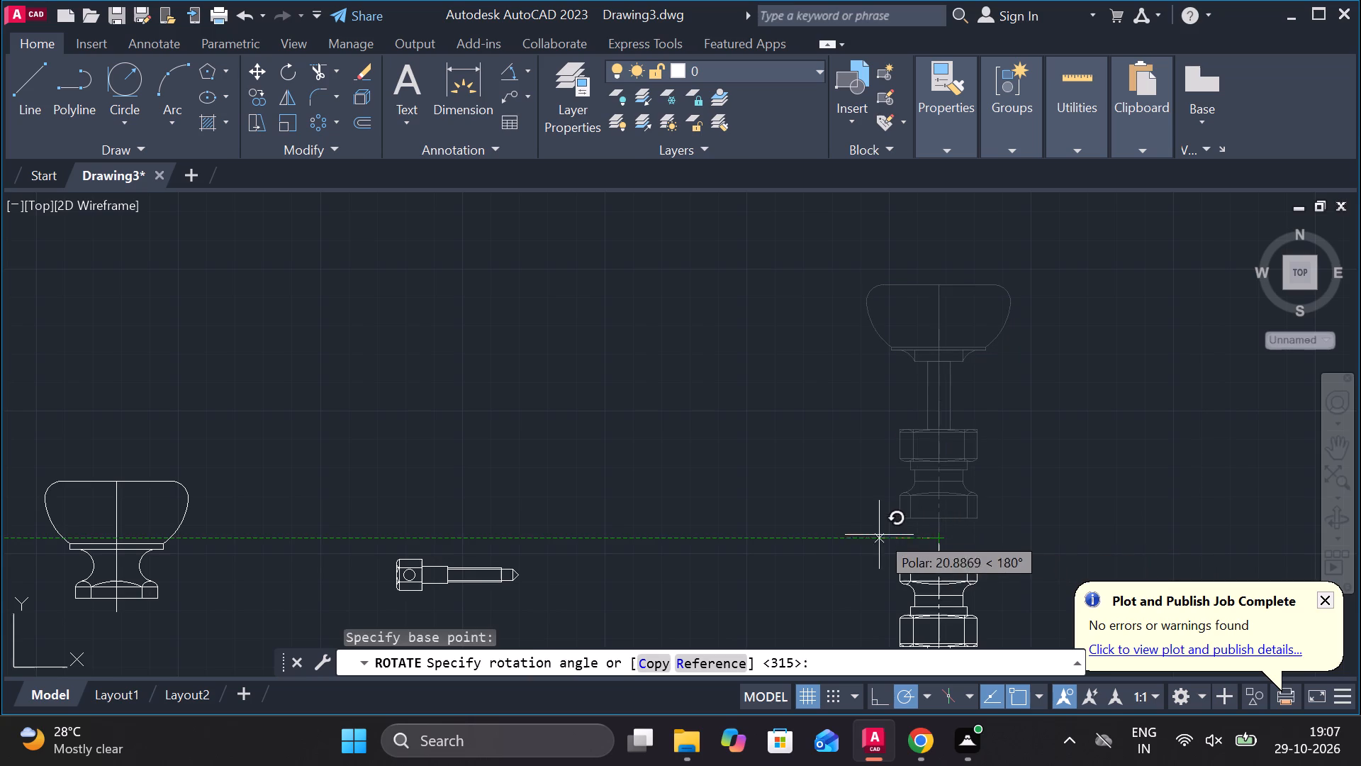
pyautogui.press('-')
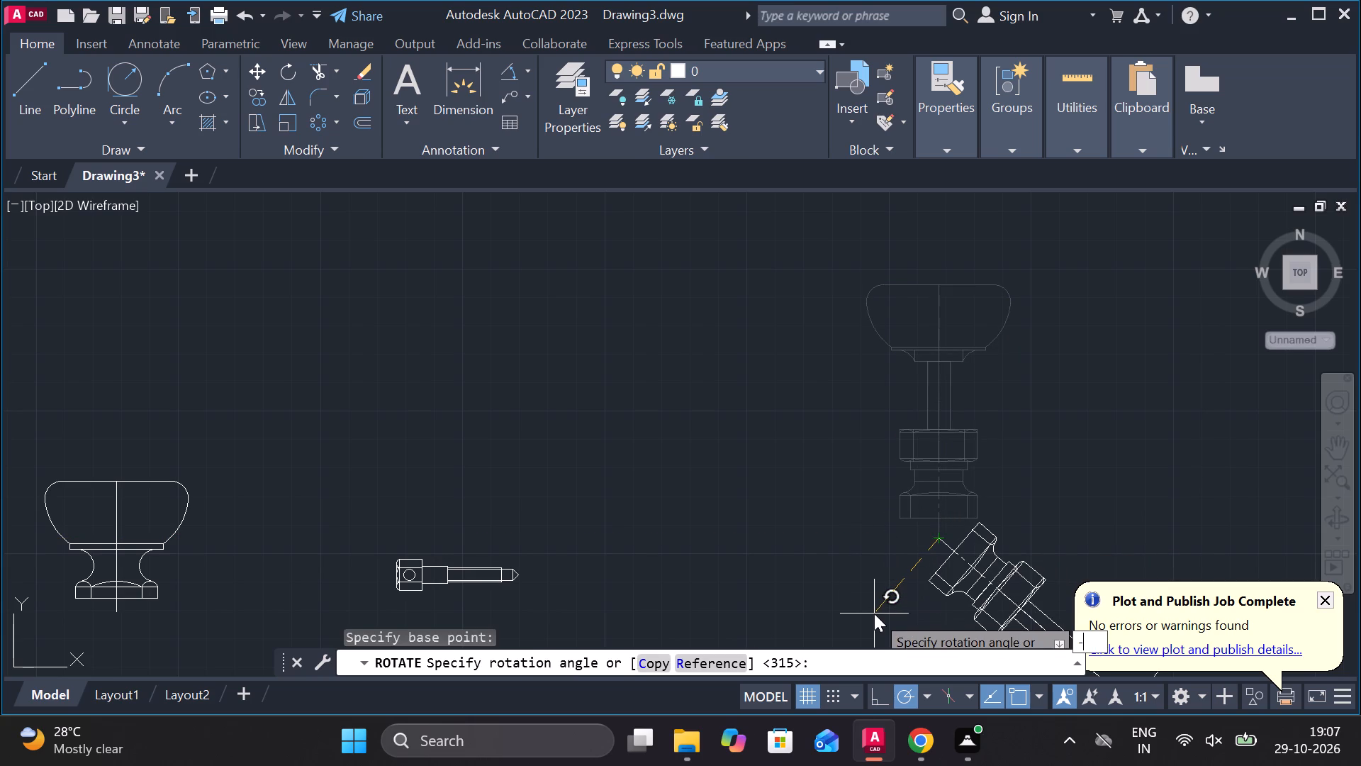
pyautogui.write('45')
pyautogui.press('Return')
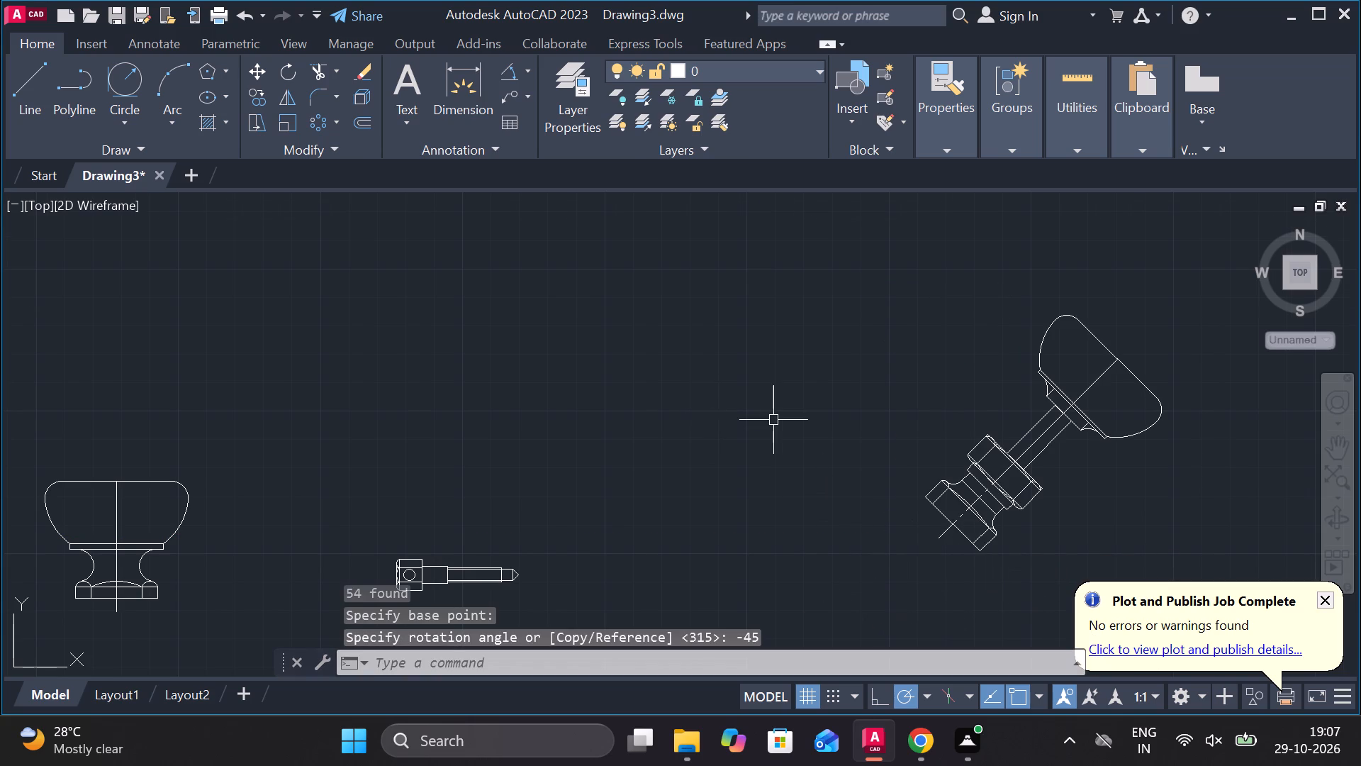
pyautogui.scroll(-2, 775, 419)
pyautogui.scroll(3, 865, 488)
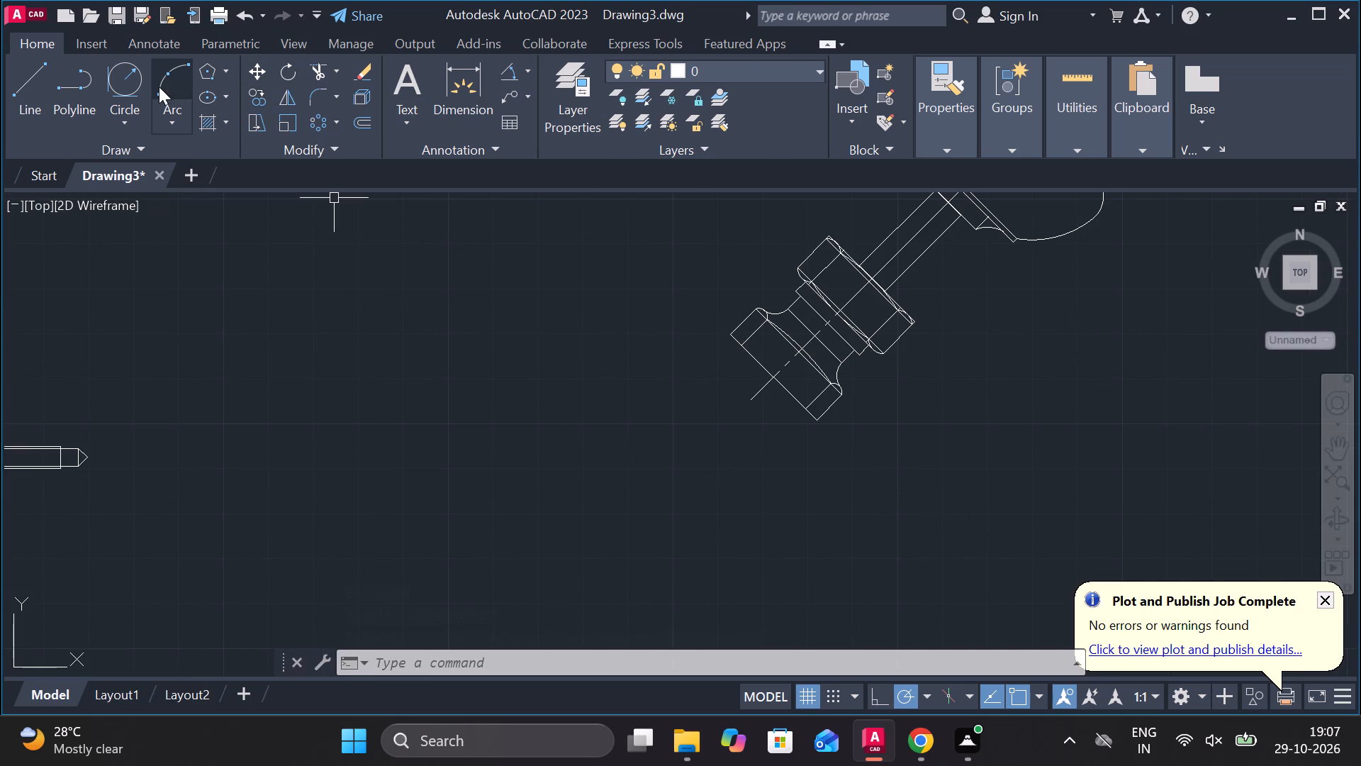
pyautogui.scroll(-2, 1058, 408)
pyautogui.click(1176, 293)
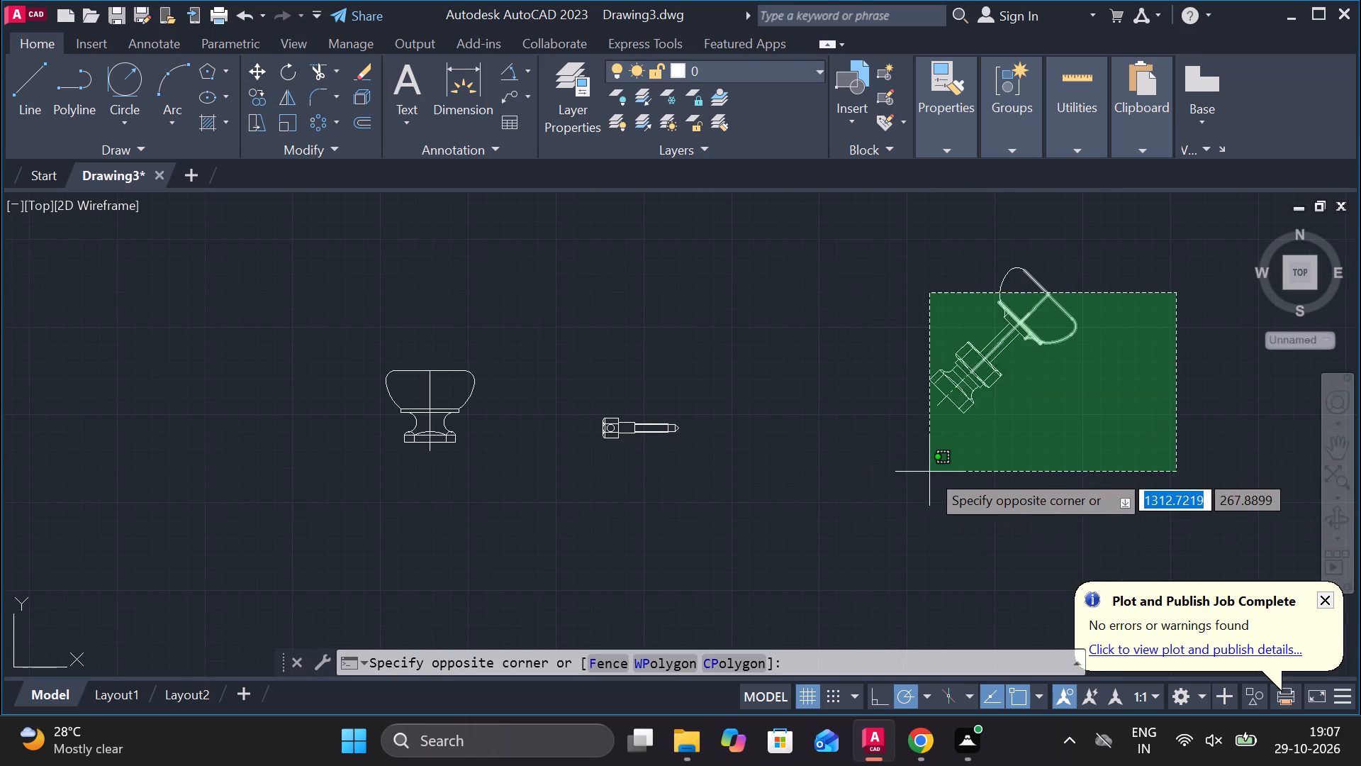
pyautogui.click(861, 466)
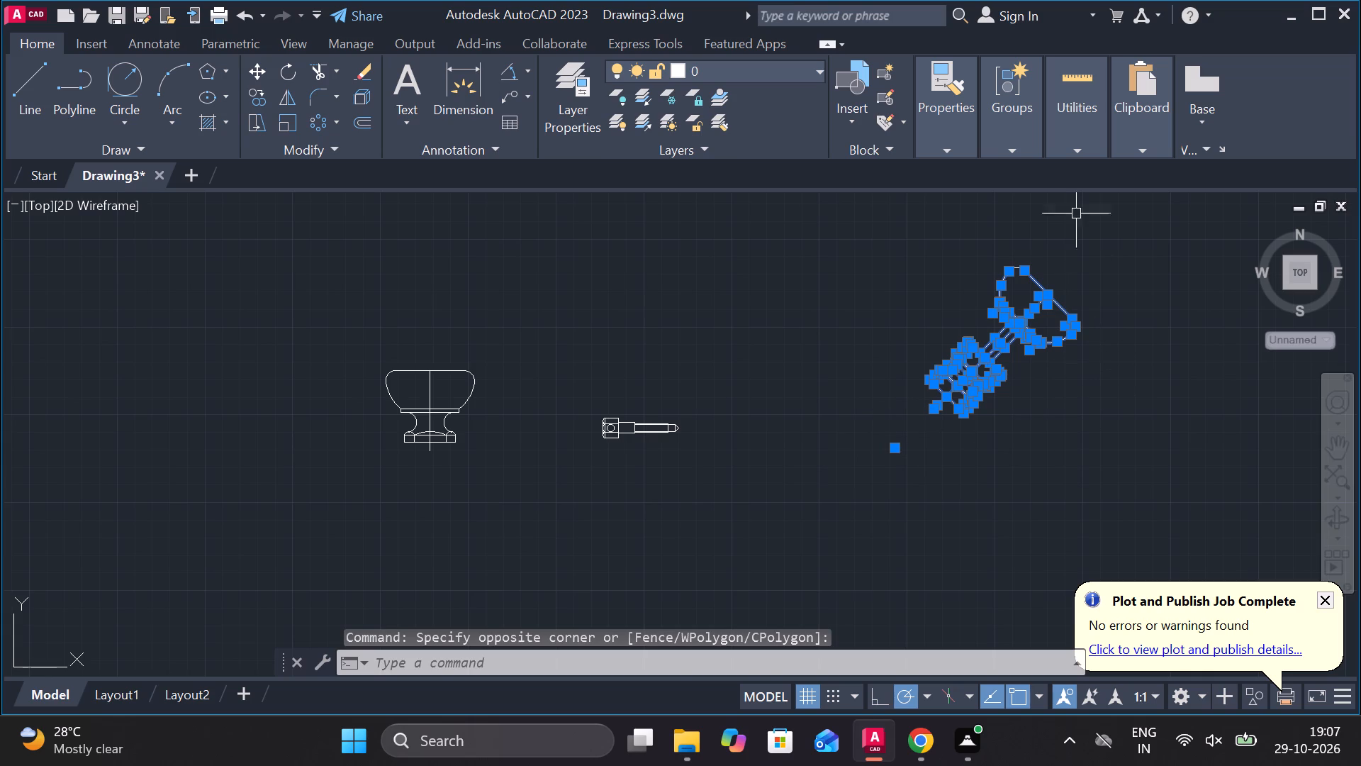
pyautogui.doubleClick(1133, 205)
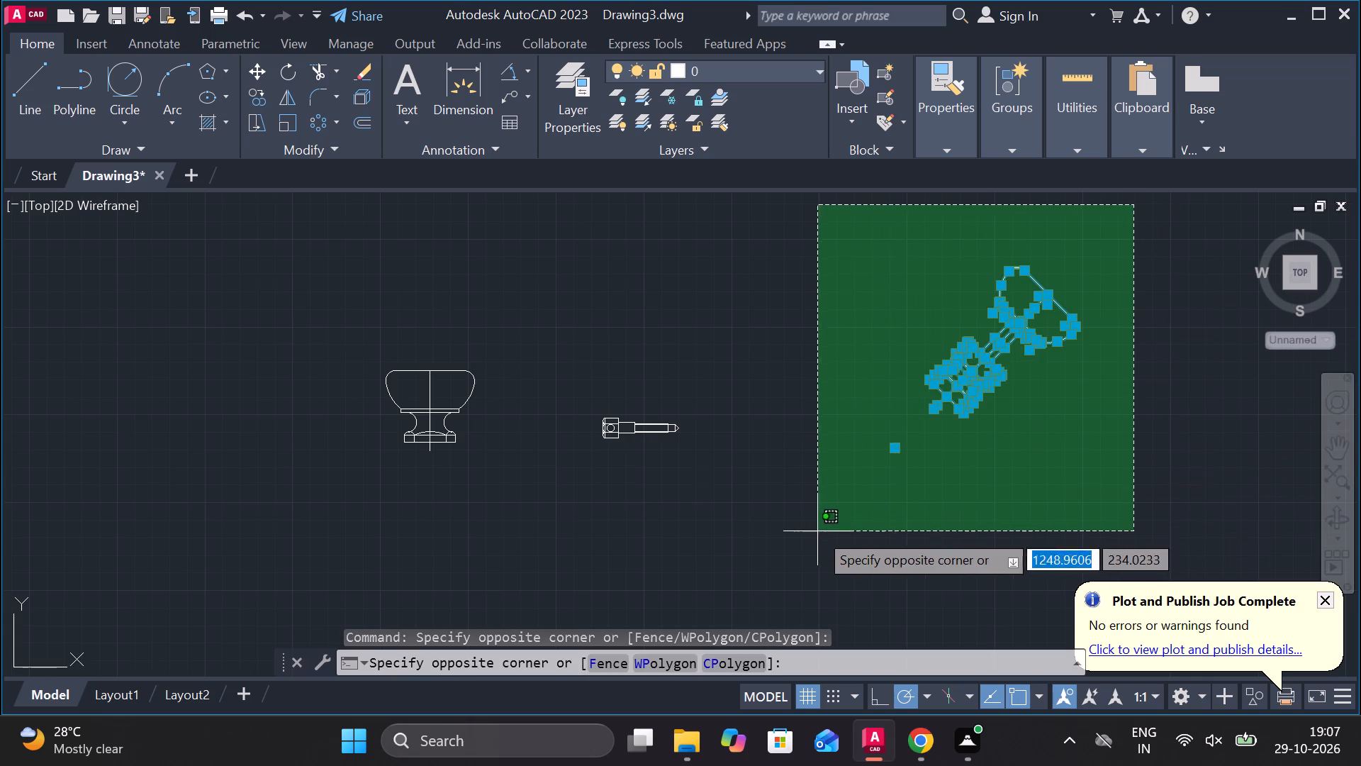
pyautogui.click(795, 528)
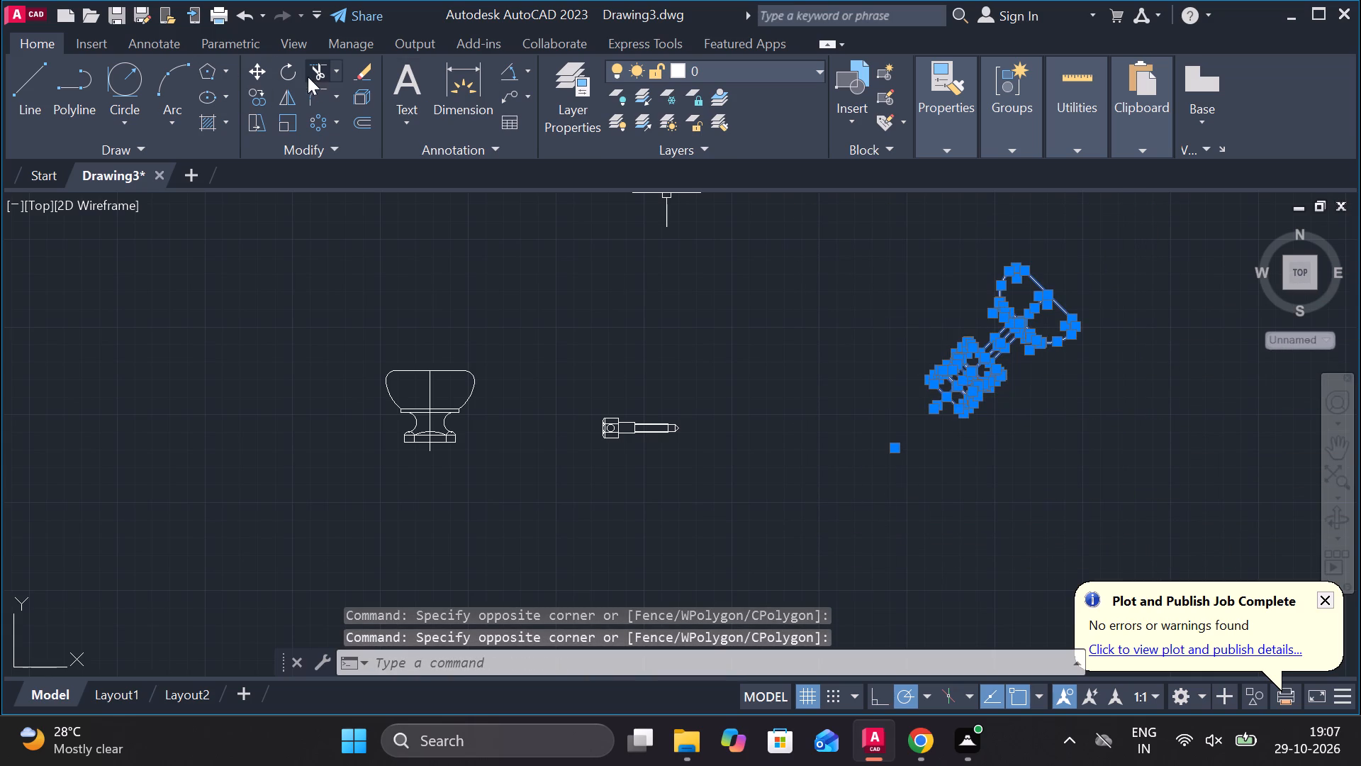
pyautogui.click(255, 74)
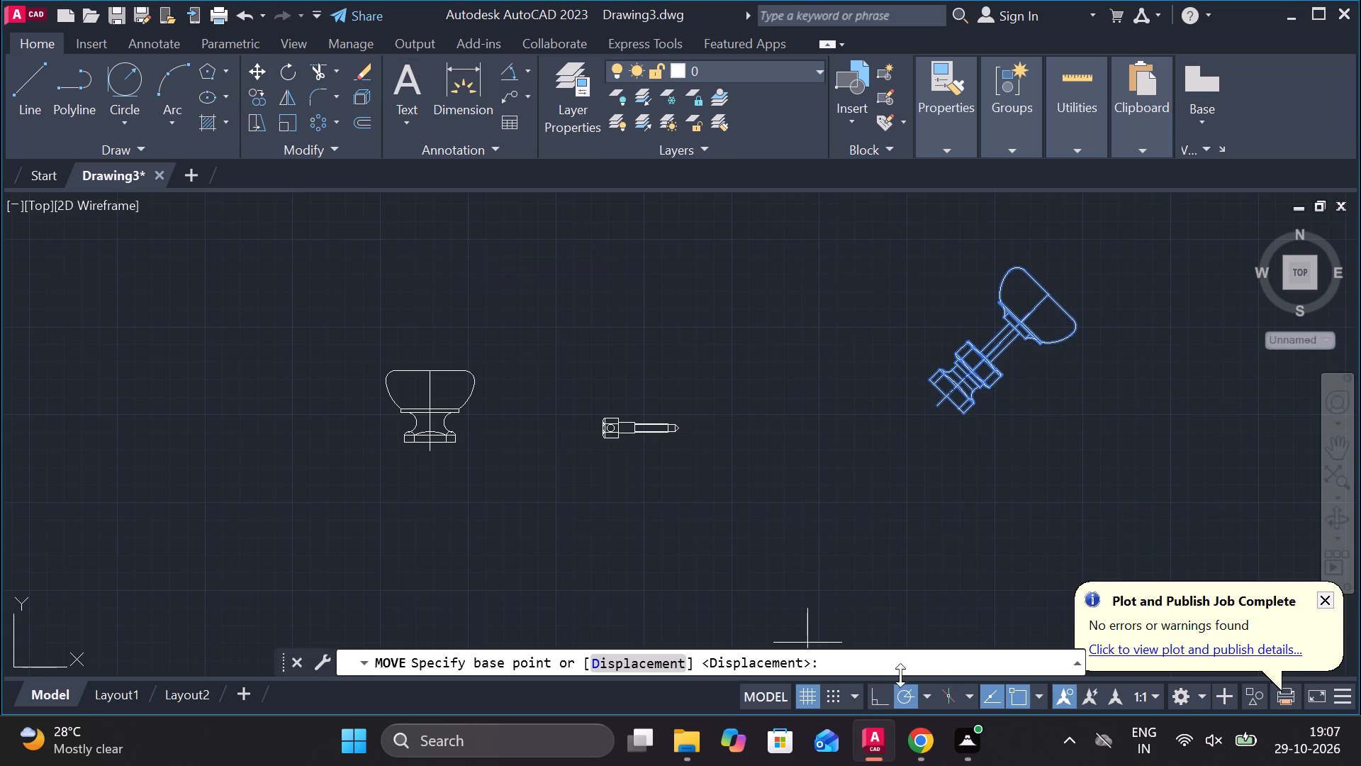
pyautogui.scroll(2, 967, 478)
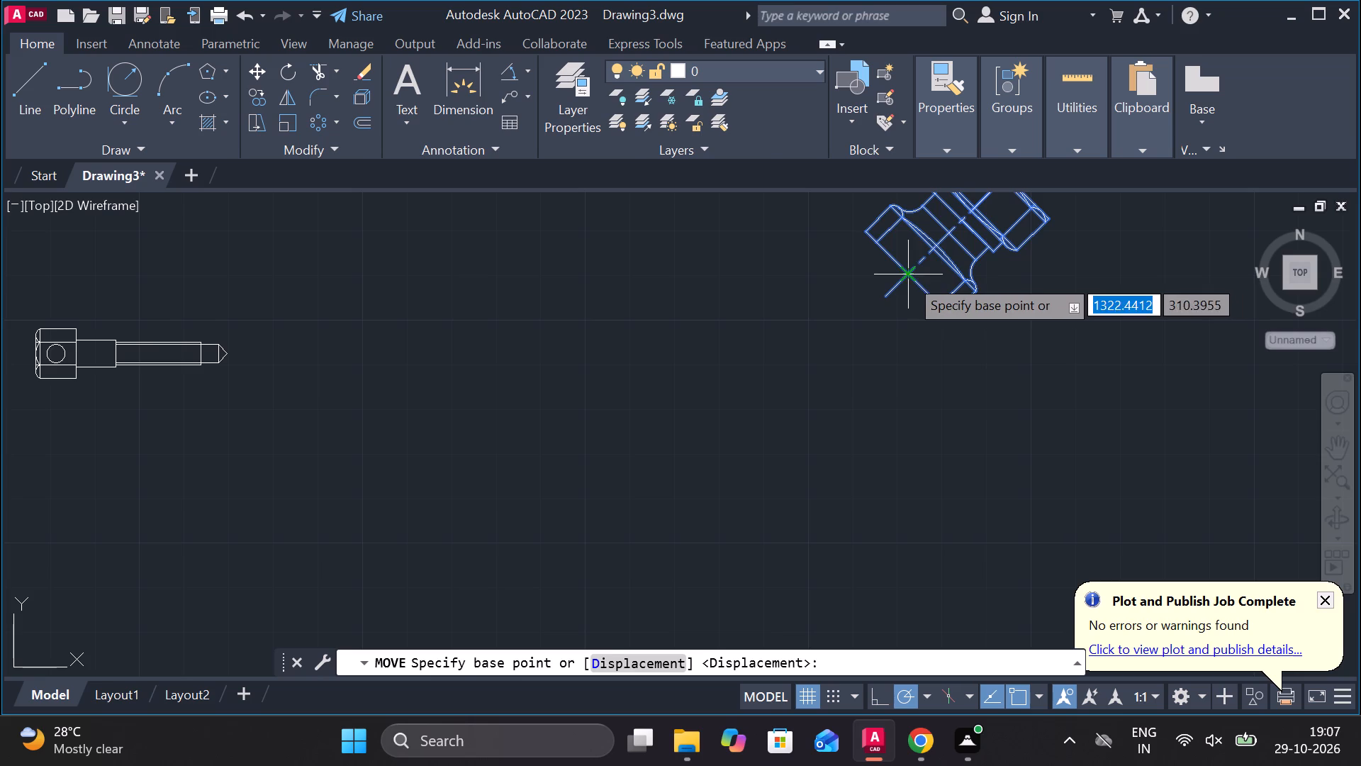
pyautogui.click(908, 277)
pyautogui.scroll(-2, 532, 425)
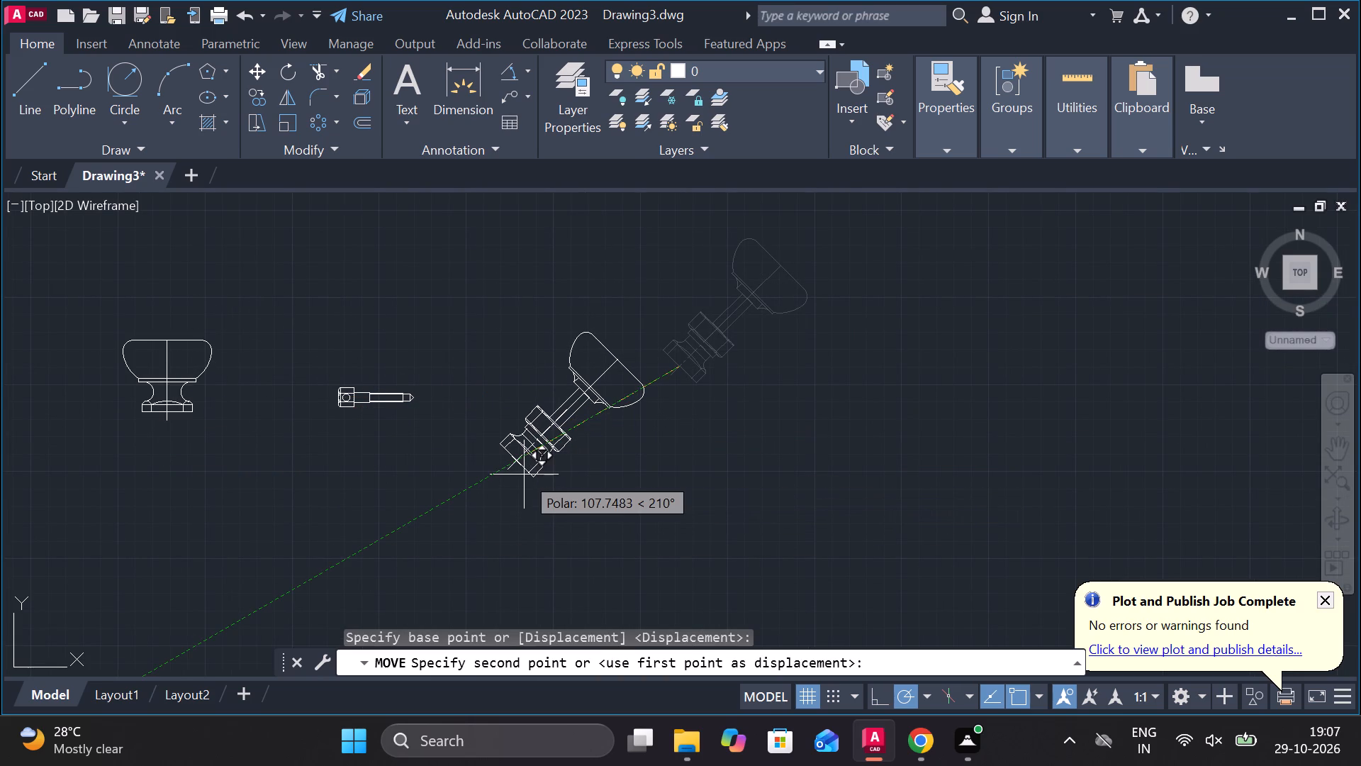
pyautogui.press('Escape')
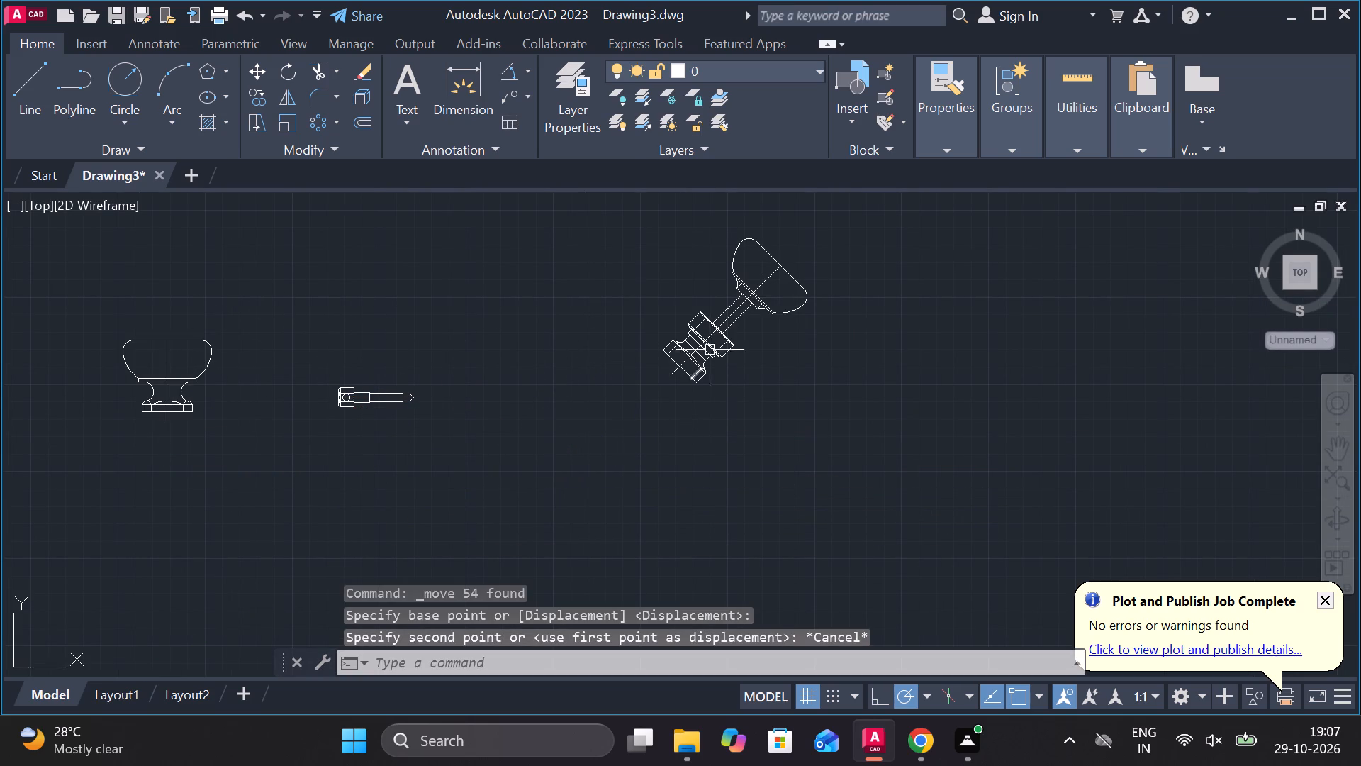
# Move the tilted bowl, stem and nut assembly from its bowl rim's midpoint onto the upper end of the column's 45° line.
pyautogui.click(853, 206)
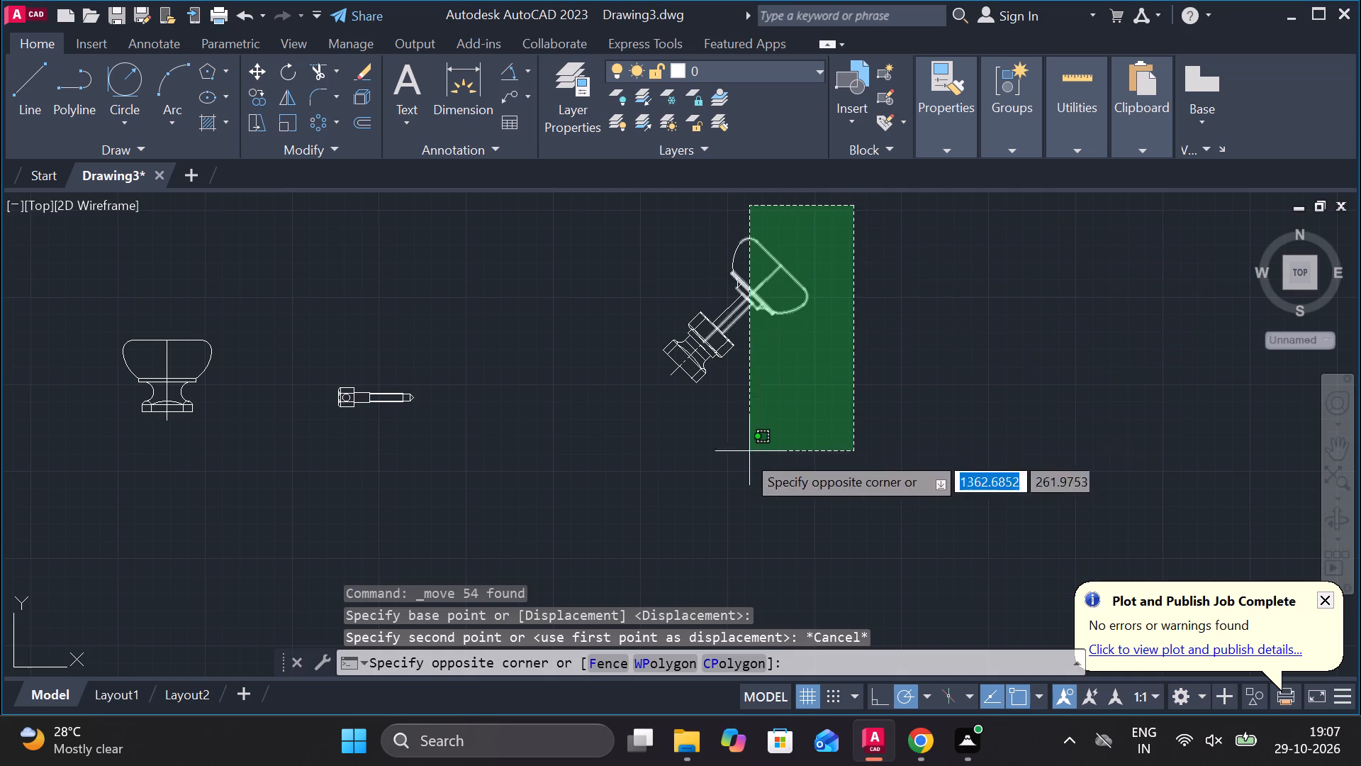
pyautogui.click(617, 470)
pyautogui.scroll(2, 797, 260)
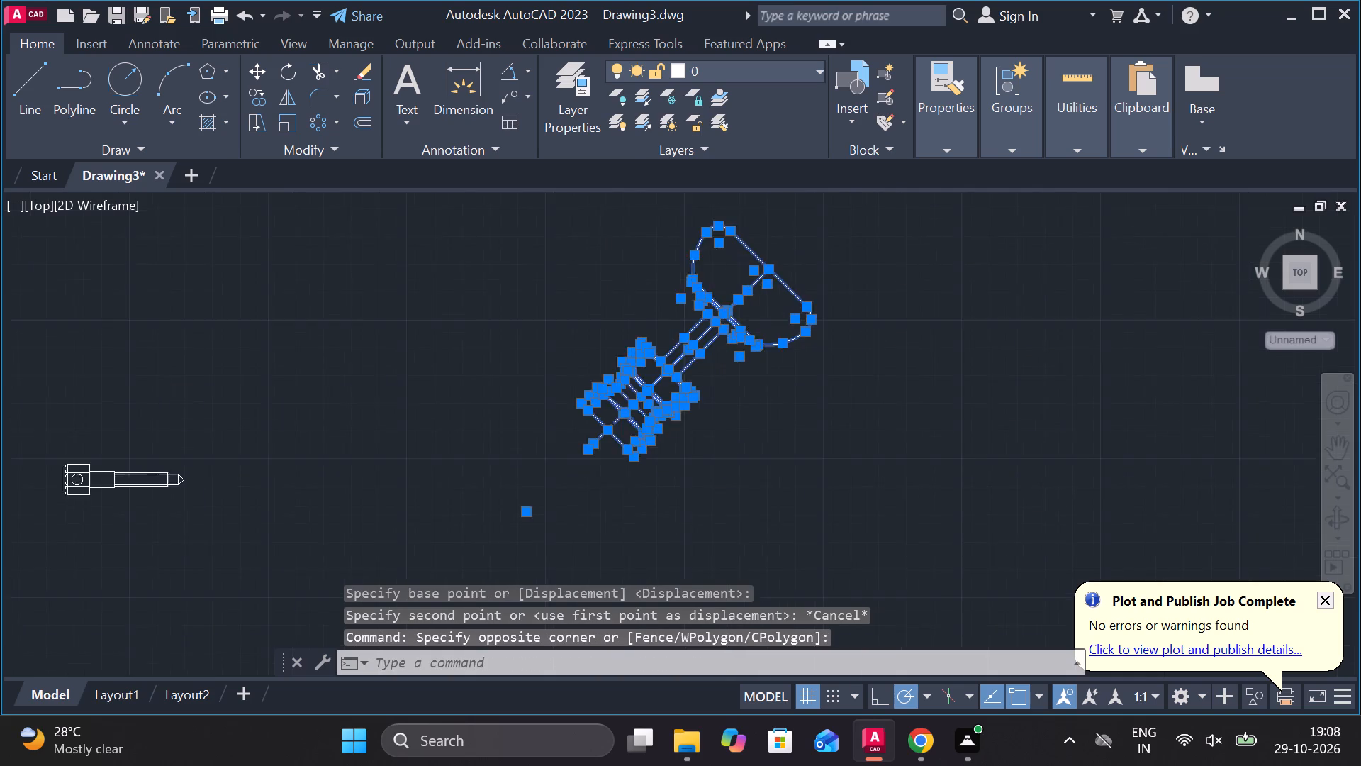
pyautogui.click(254, 63)
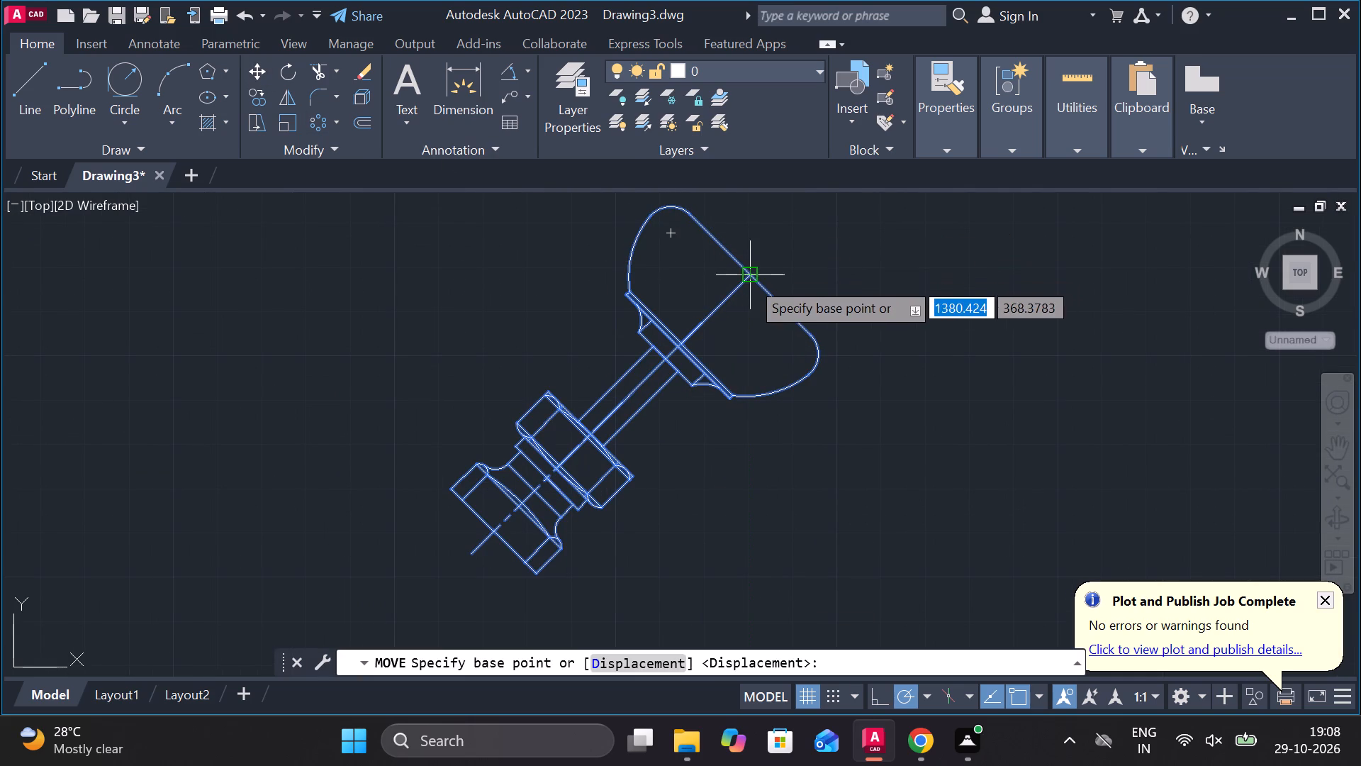
pyautogui.click(749, 279)
pyautogui.scroll(-4, 892, 266)
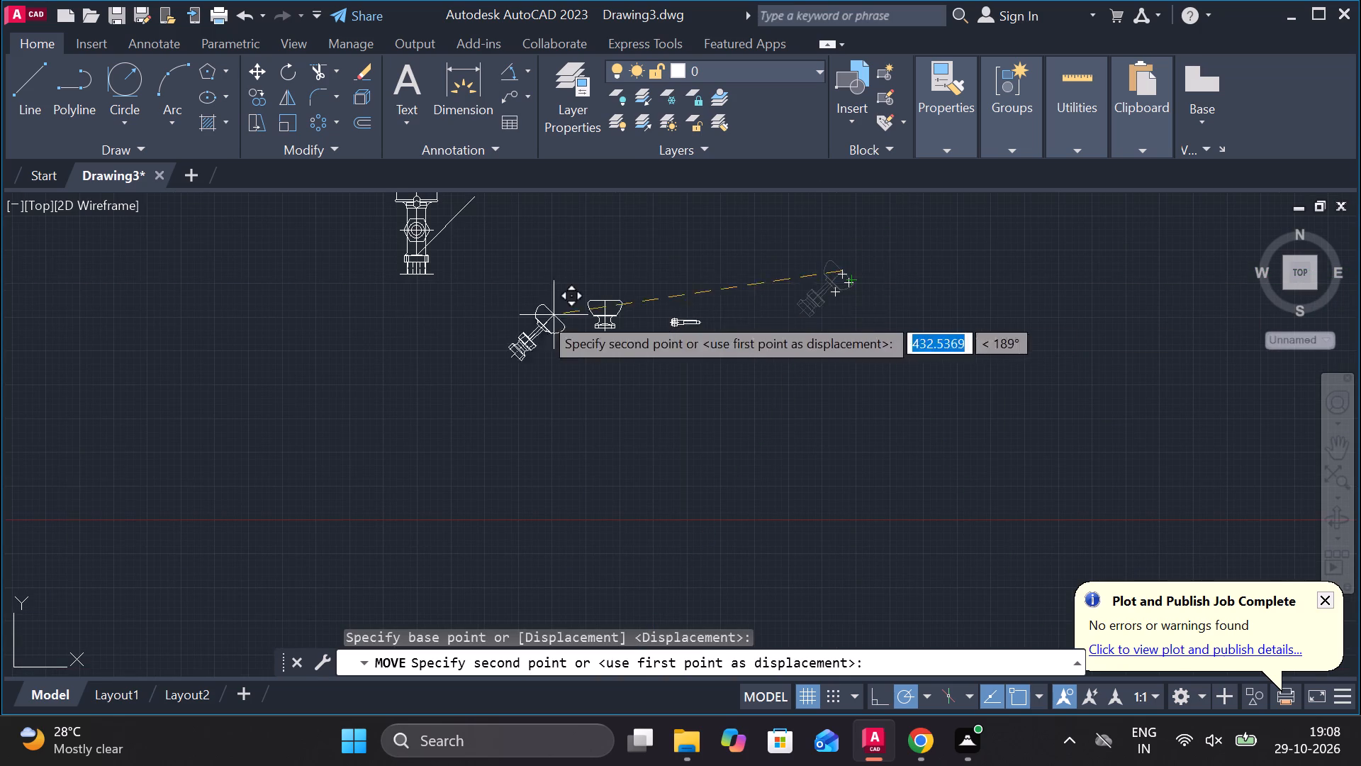
pyautogui.scroll(3, 467, 233)
pyautogui.scroll(-3, 455, 237)
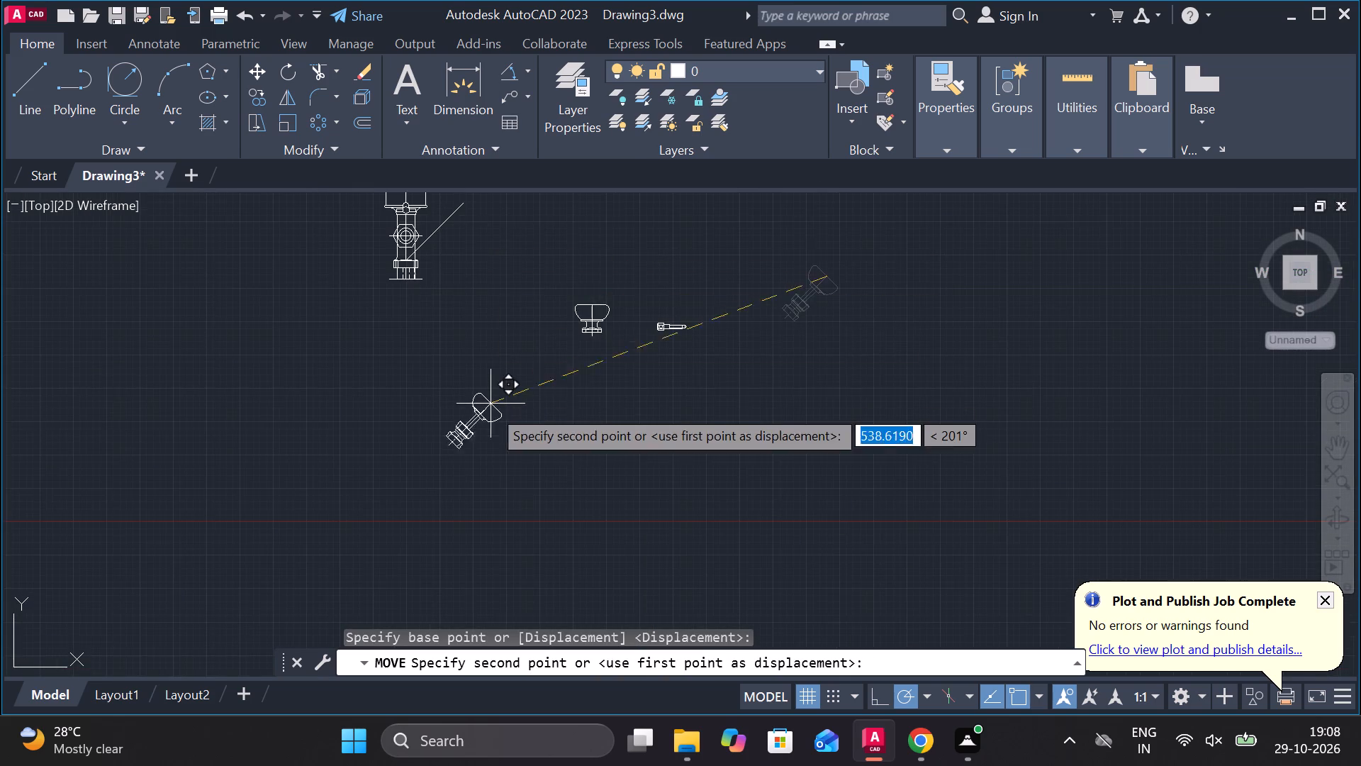
pyautogui.scroll(-2, 486, 420)
pyautogui.scroll(4, 469, 334)
pyautogui.scroll(1, 554, 377)
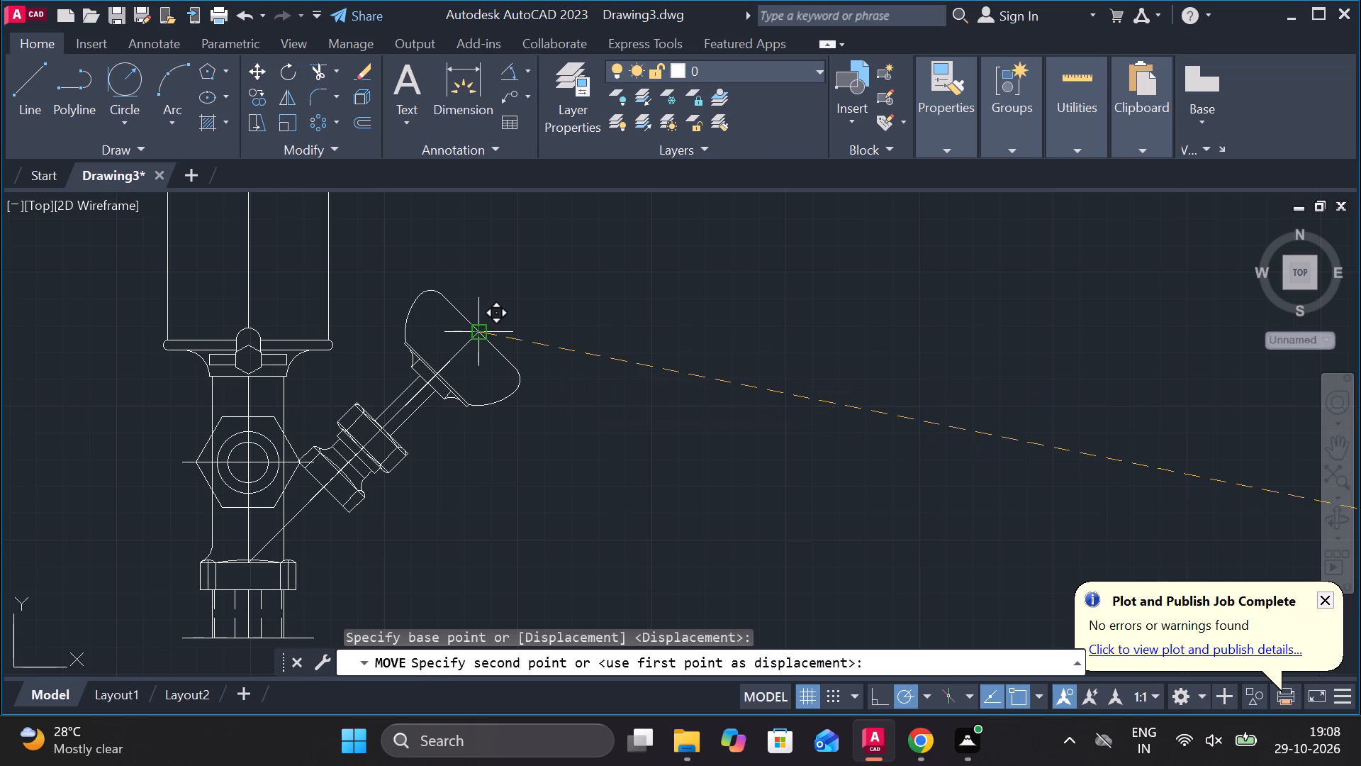
pyautogui.scroll(3, 483, 335)
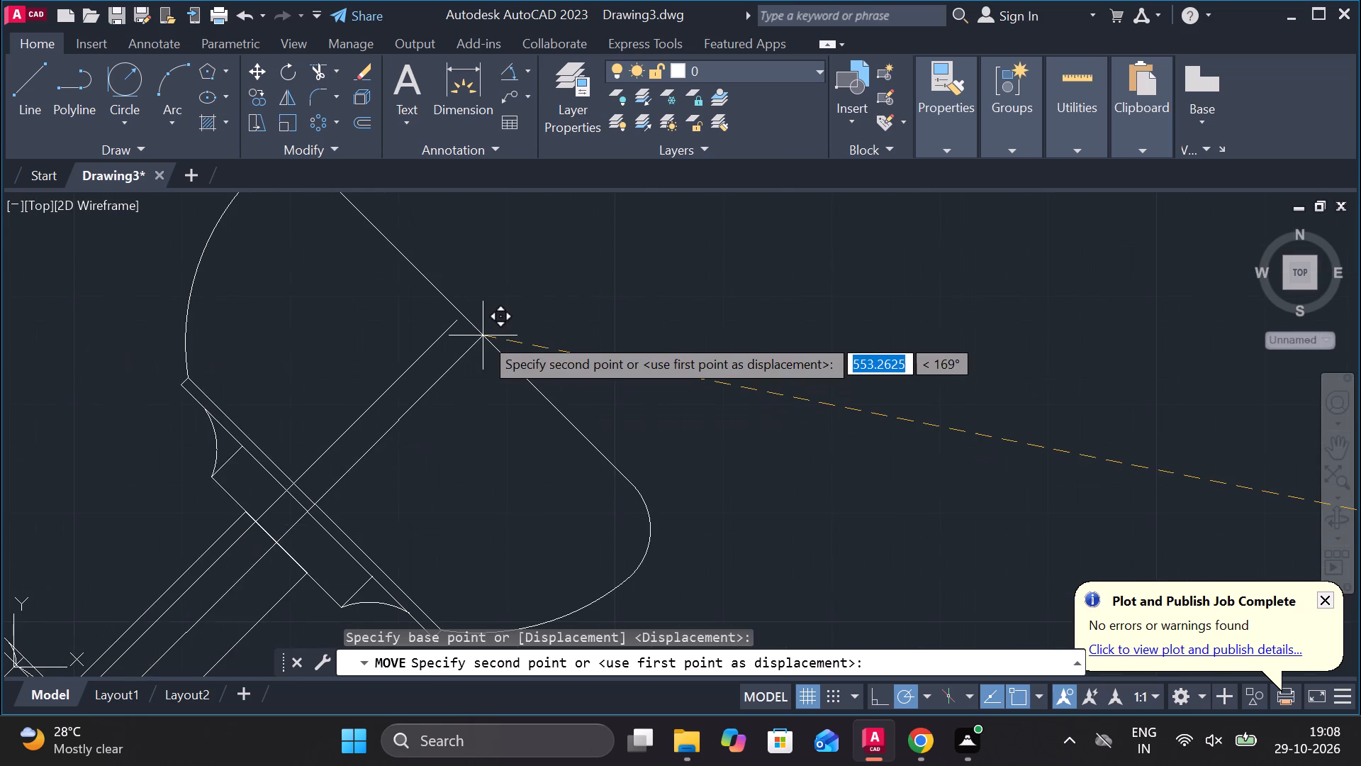
pyautogui.click(461, 317)
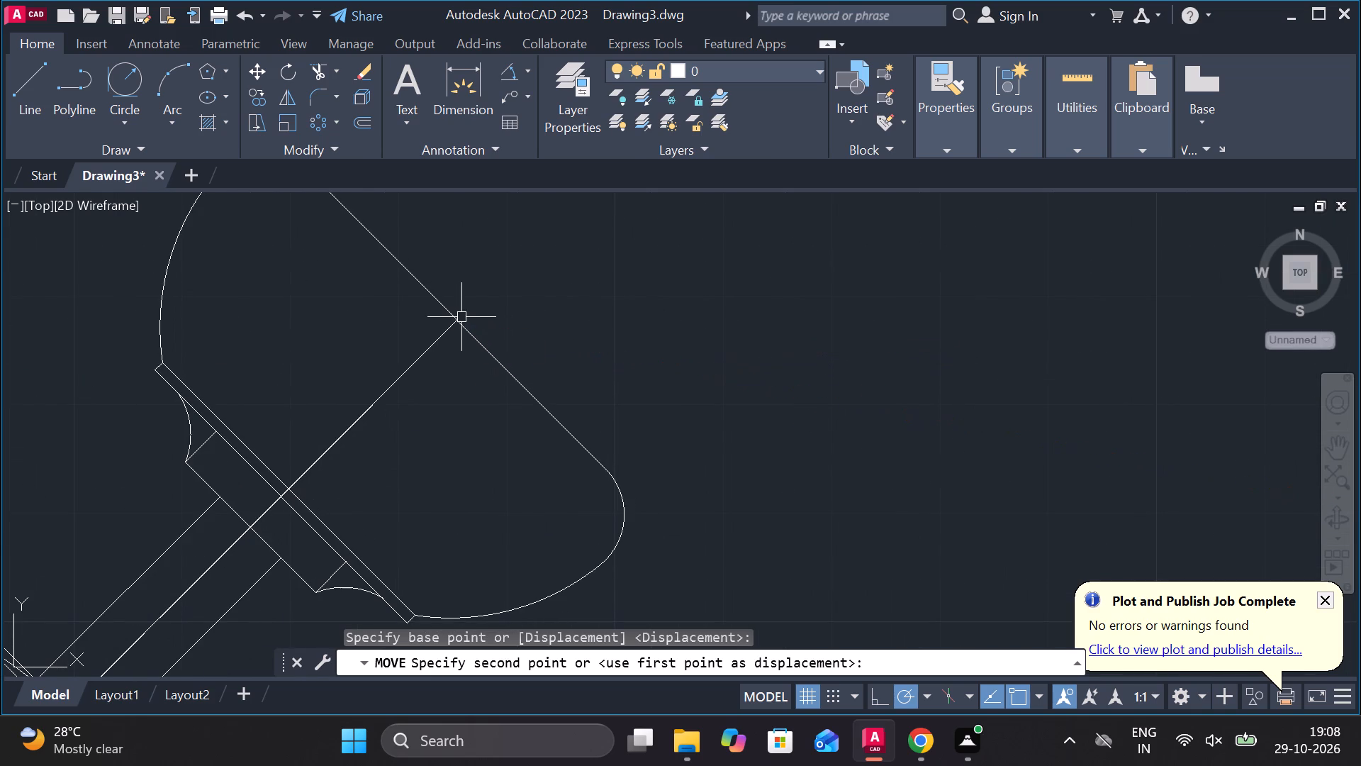
# Measure the vertical distance between the lower and upper ends of the column's 45° line with a temporary linear dimension.
pyautogui.scroll(-3, 513, 321)
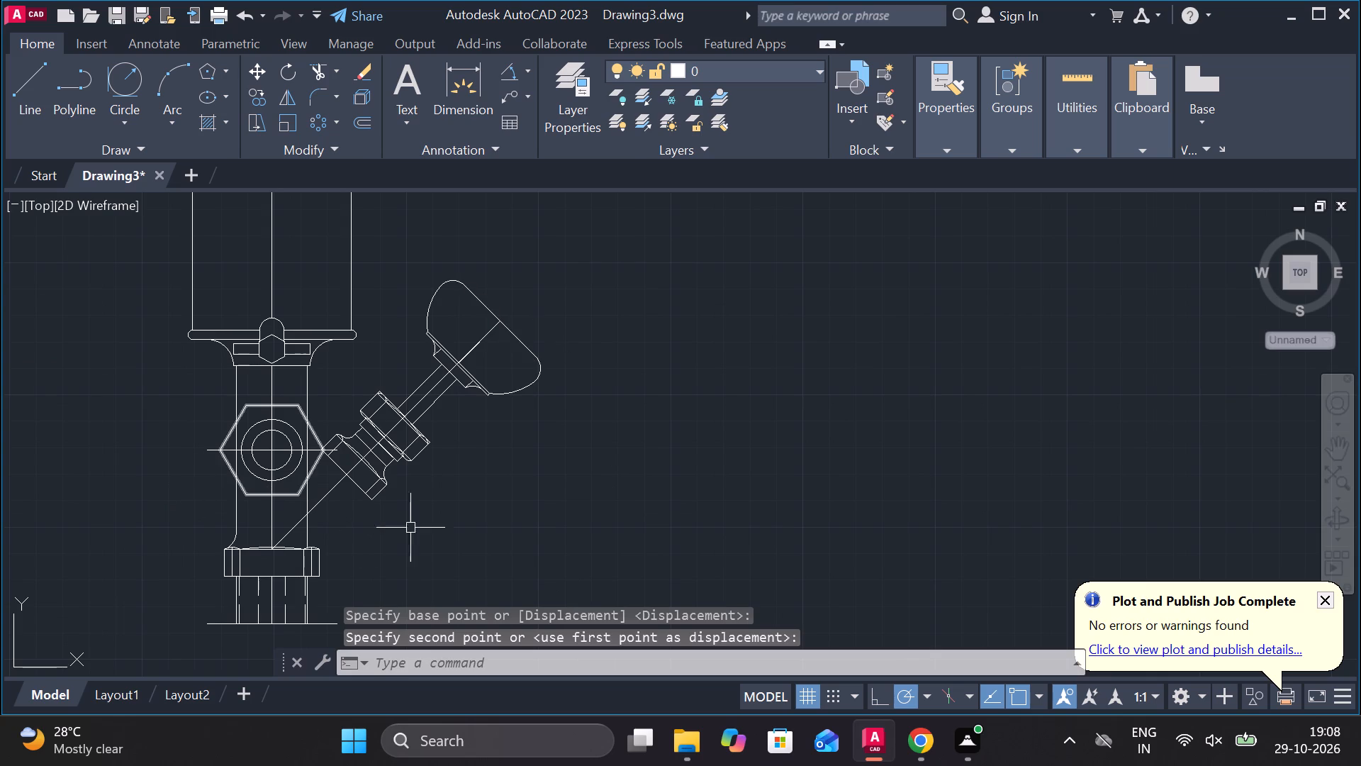
pyautogui.scroll(3, 326, 475)
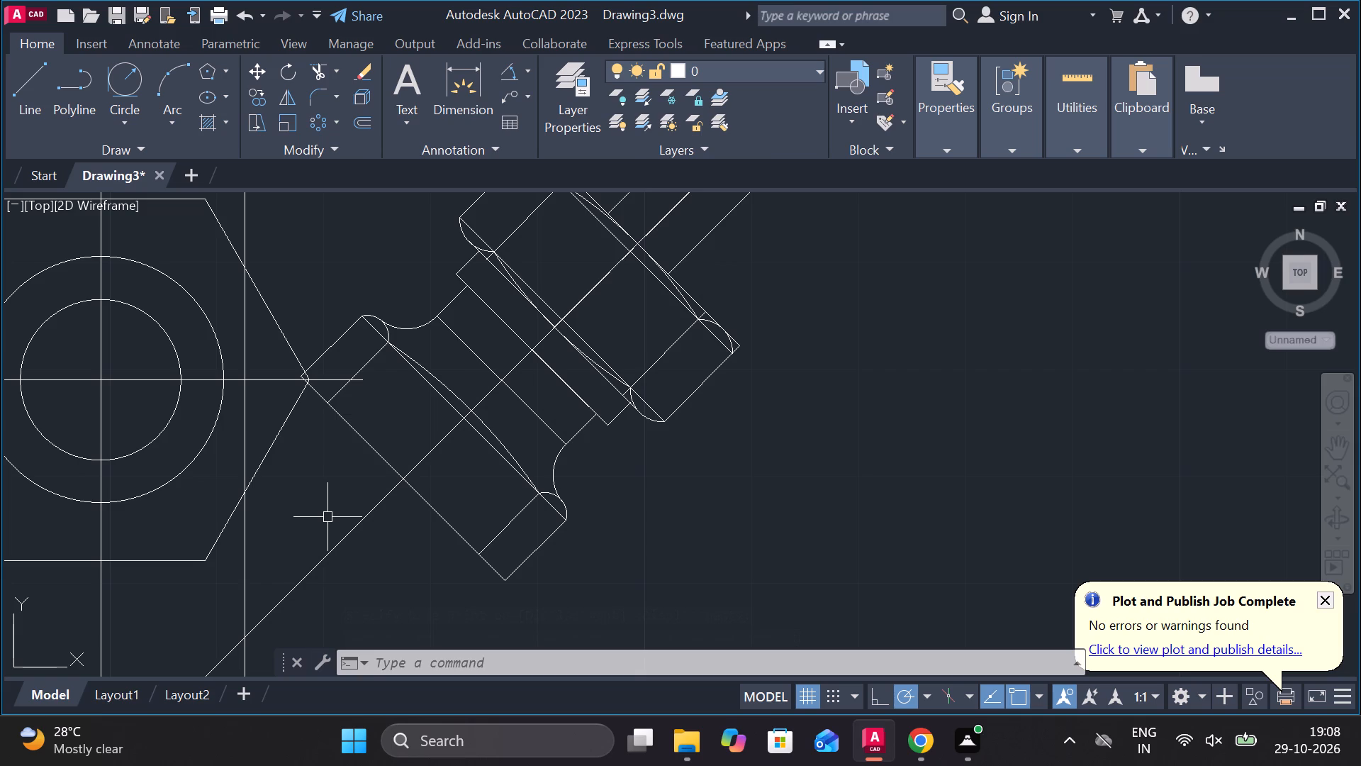
pyautogui.scroll(-2, 327, 517)
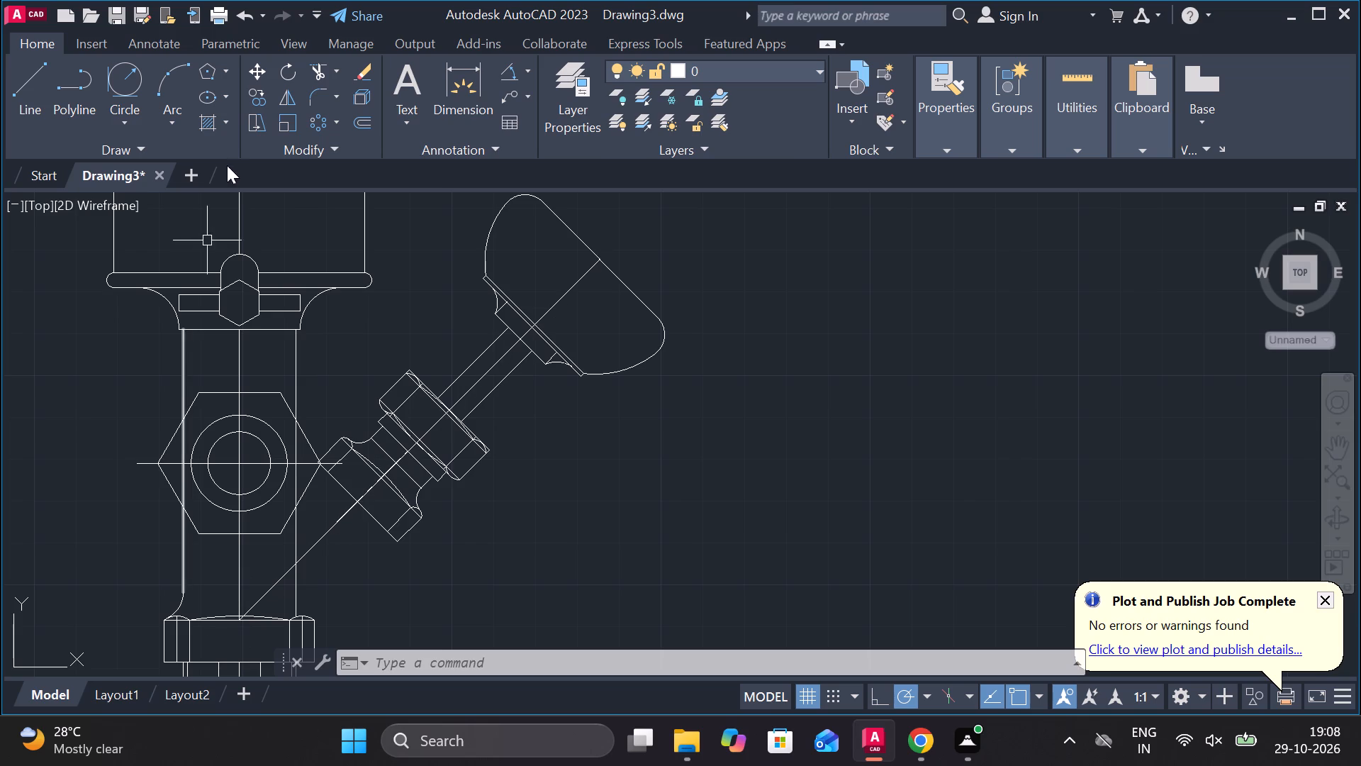
pyautogui.click(523, 71)
pyautogui.click(550, 114)
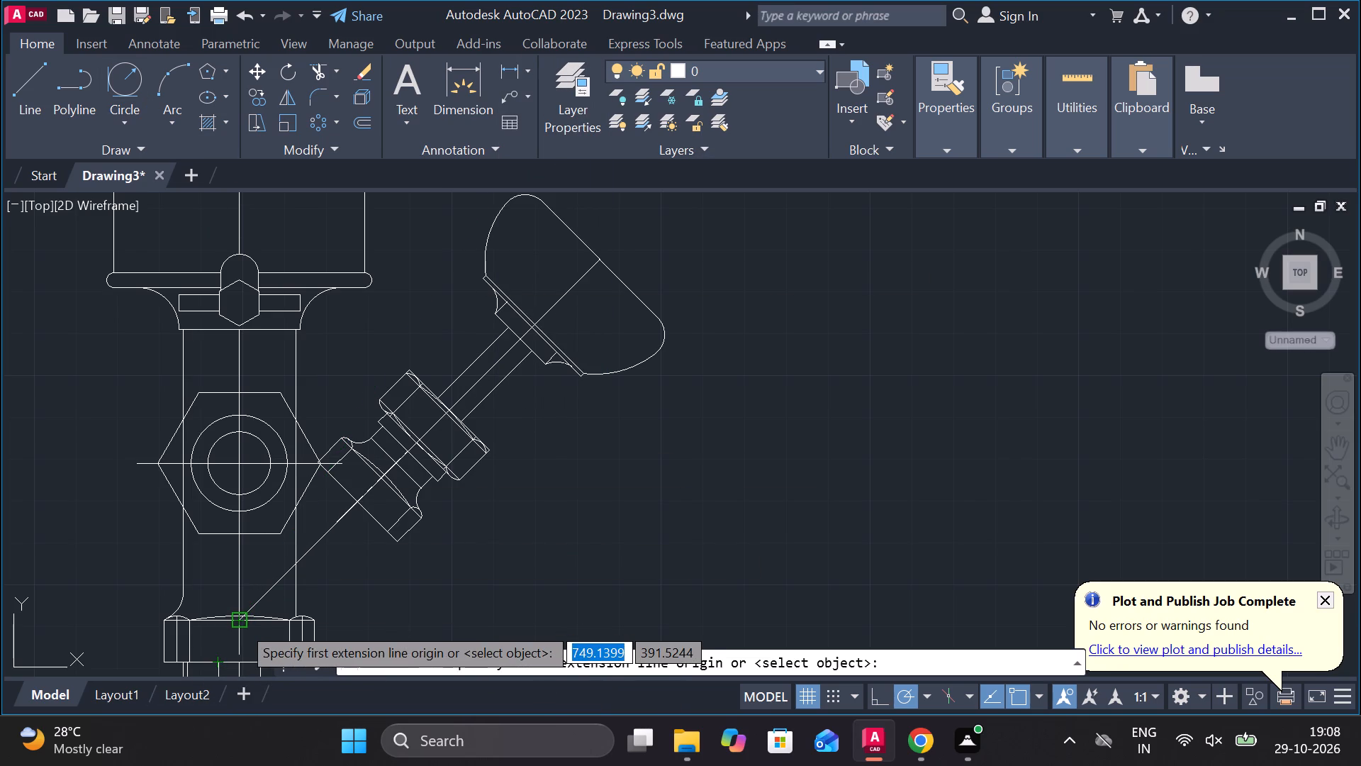
pyautogui.scroll(3, 240, 624)
pyautogui.click(233, 603)
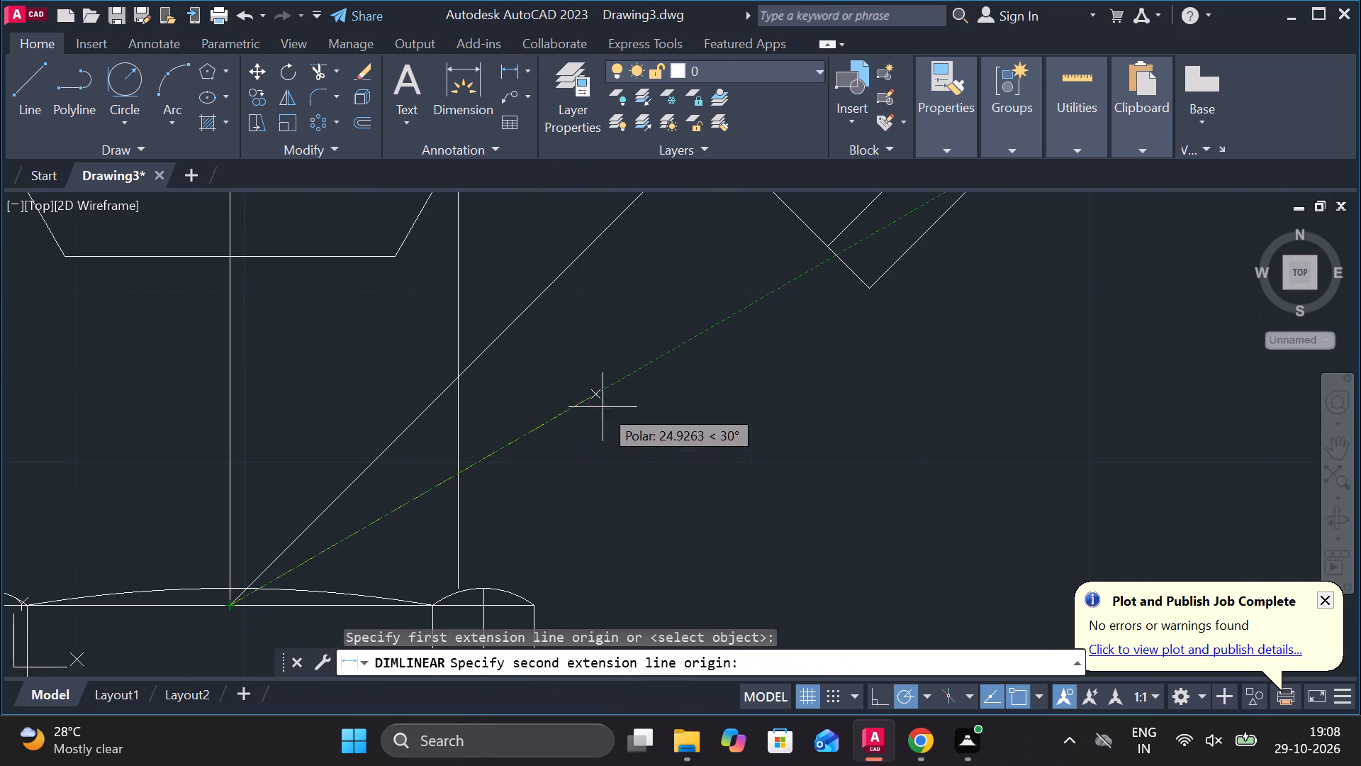
pyautogui.scroll(-4, 603, 411)
pyautogui.scroll(-2, 850, 209)
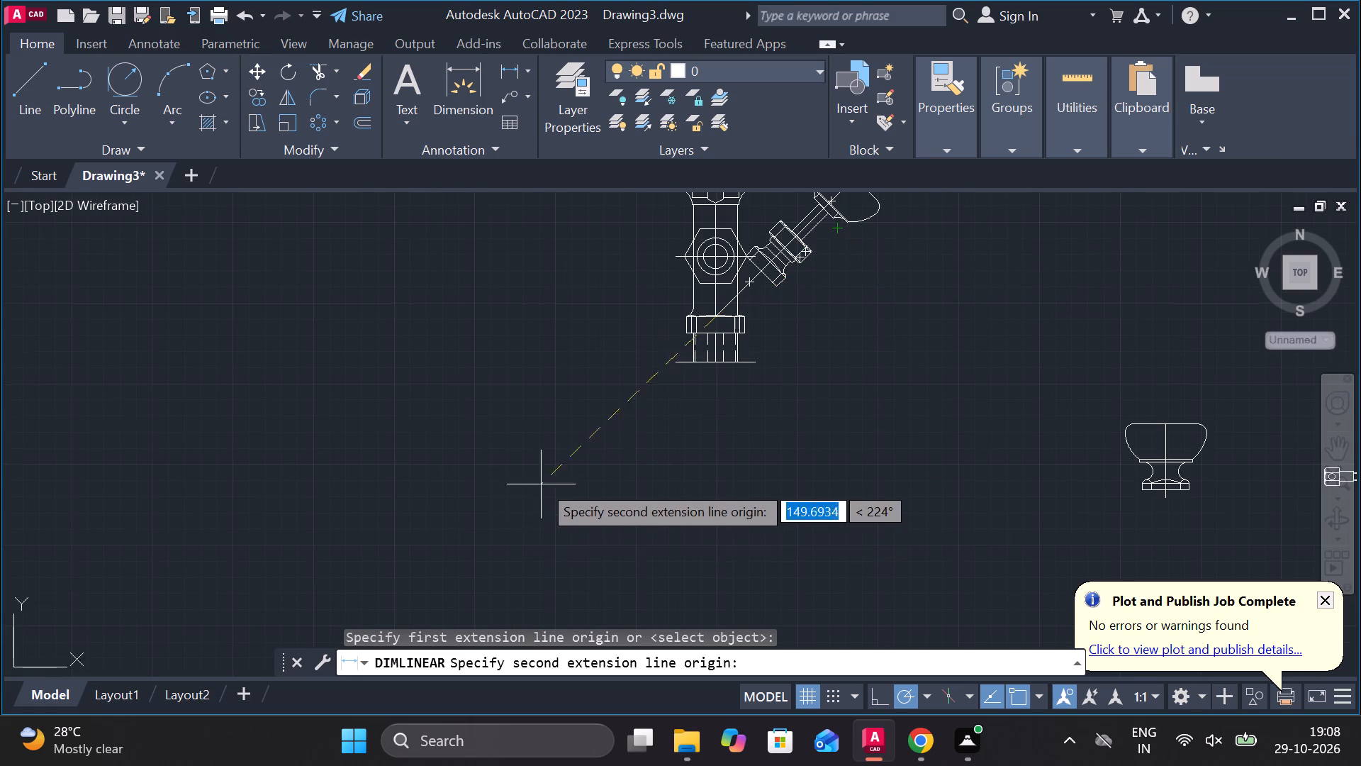
pyautogui.scroll(-3, 541, 483)
pyautogui.scroll(4, 652, 407)
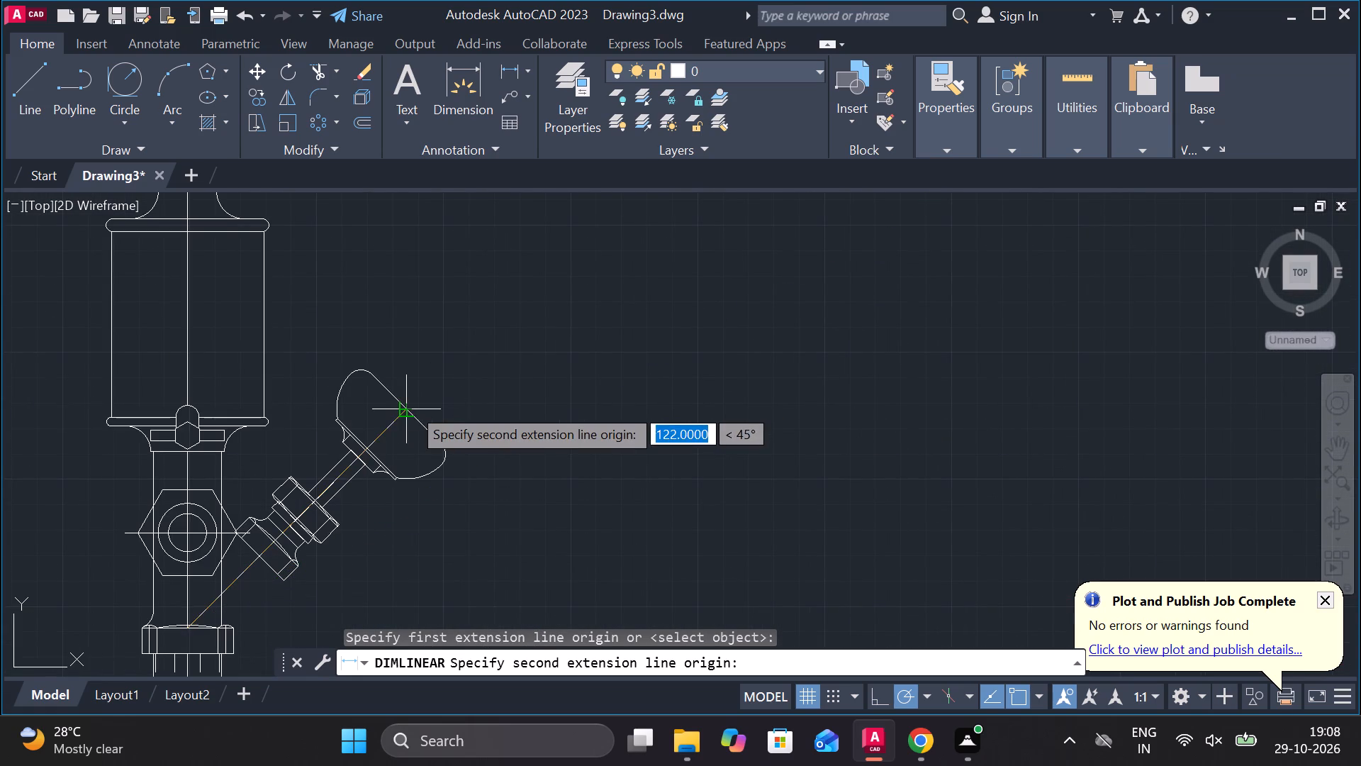
pyautogui.click(410, 406)
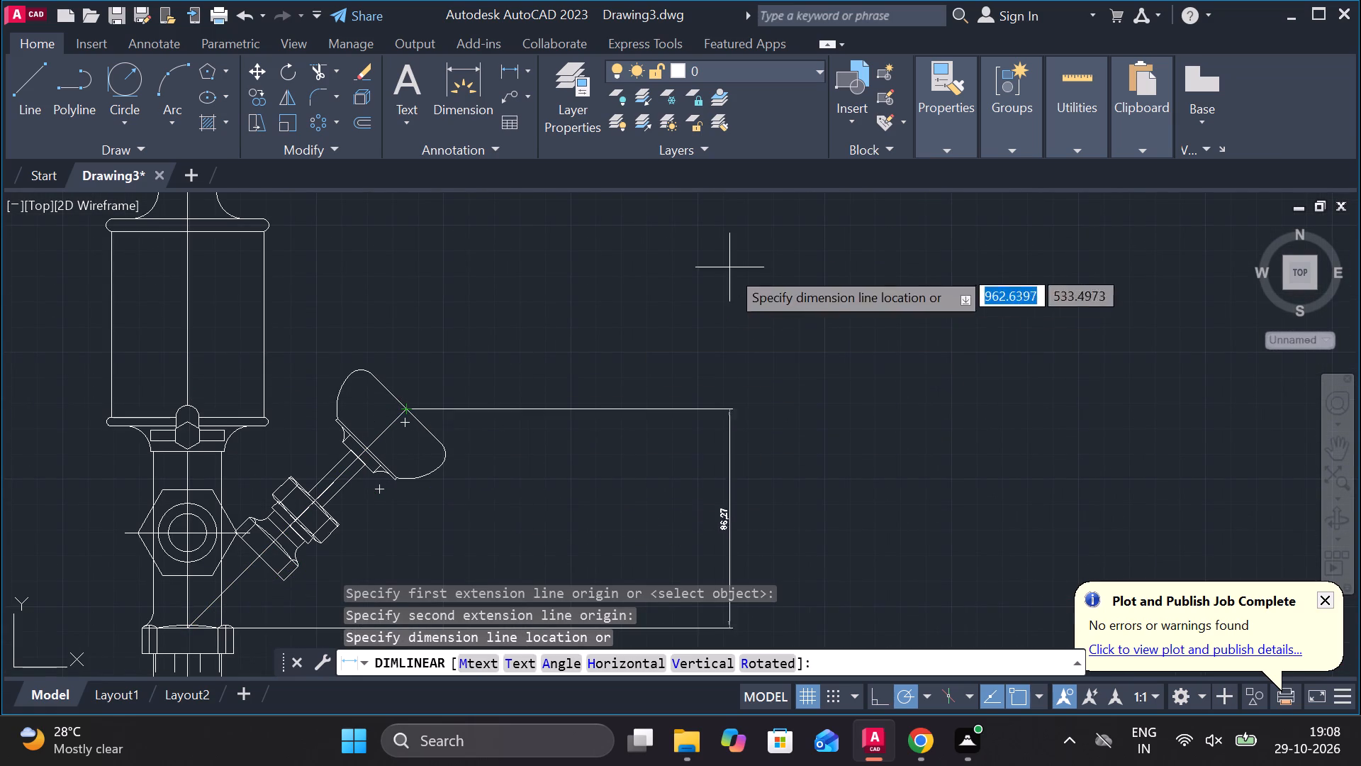
pyautogui.press('Escape')
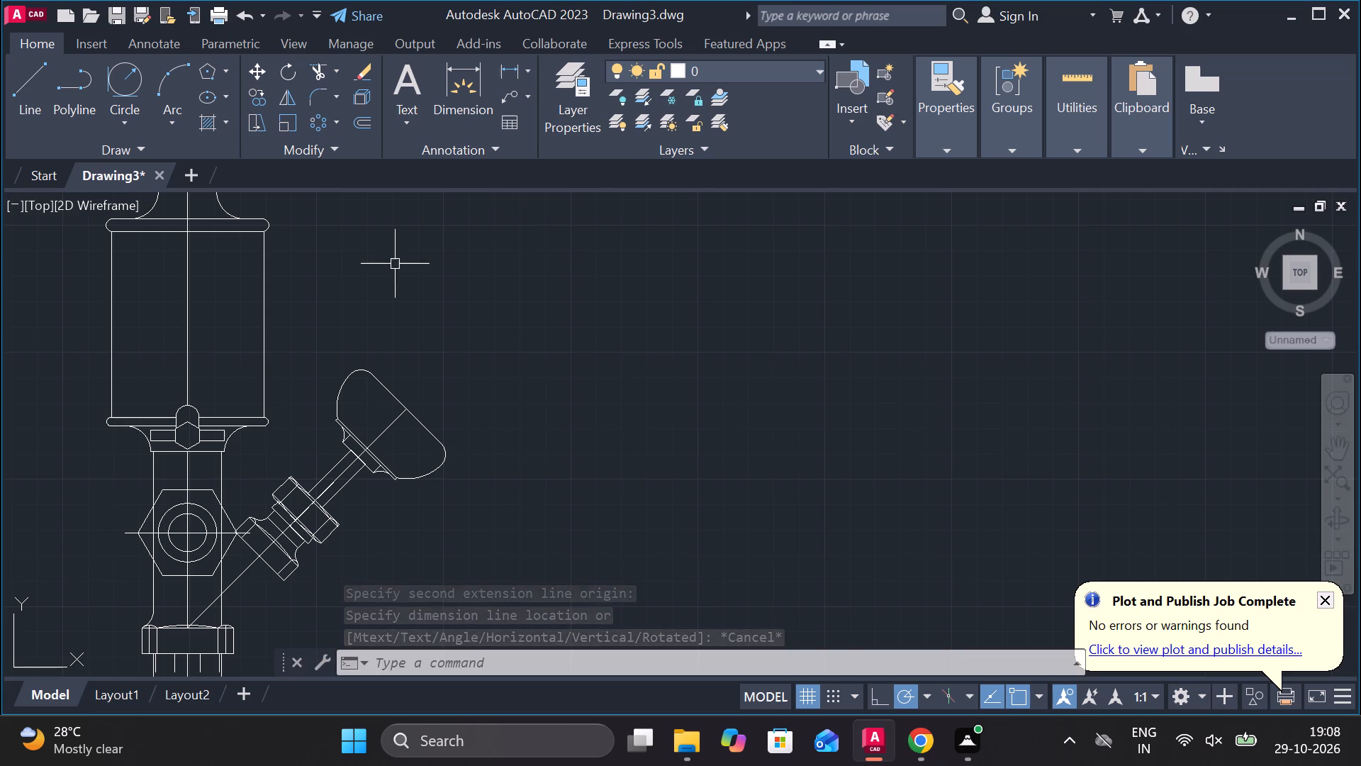
# Measure the height from the column's base line to the lower end of the 45° line with a temporary linear dimension.
pyautogui.scroll(-3, 537, 442)
pyautogui.scroll(4, 463, 556)
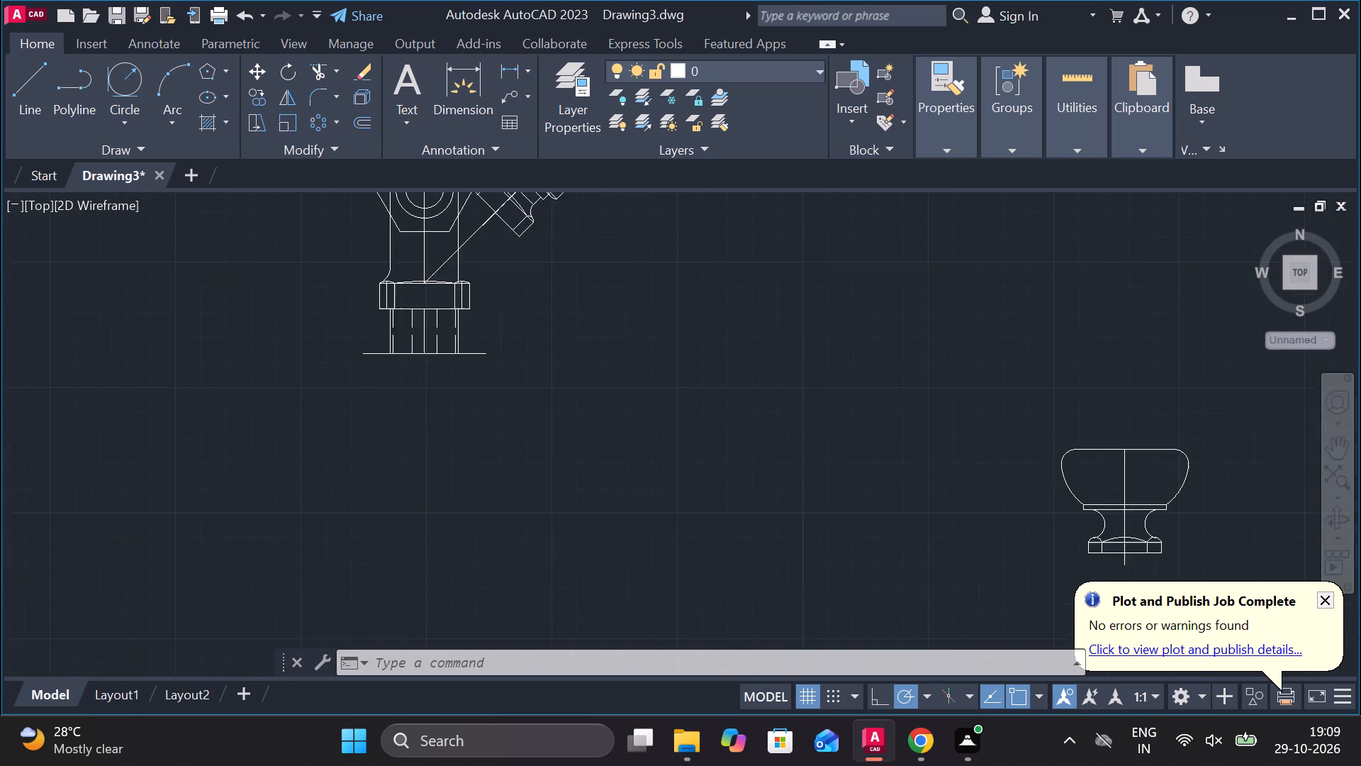
pyautogui.click(517, 63)
pyautogui.scroll(-2, 435, 263)
pyautogui.scroll(-2, 445, 386)
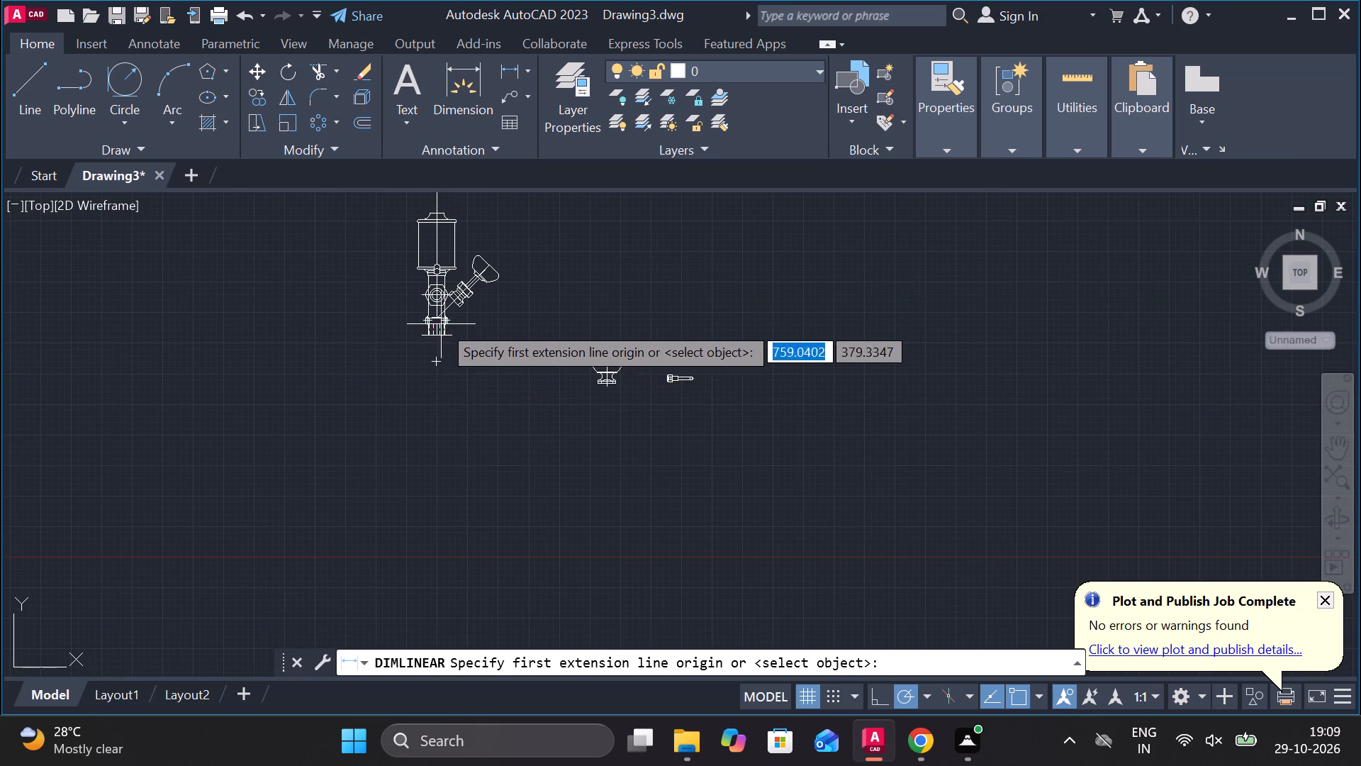
pyautogui.scroll(3, 441, 323)
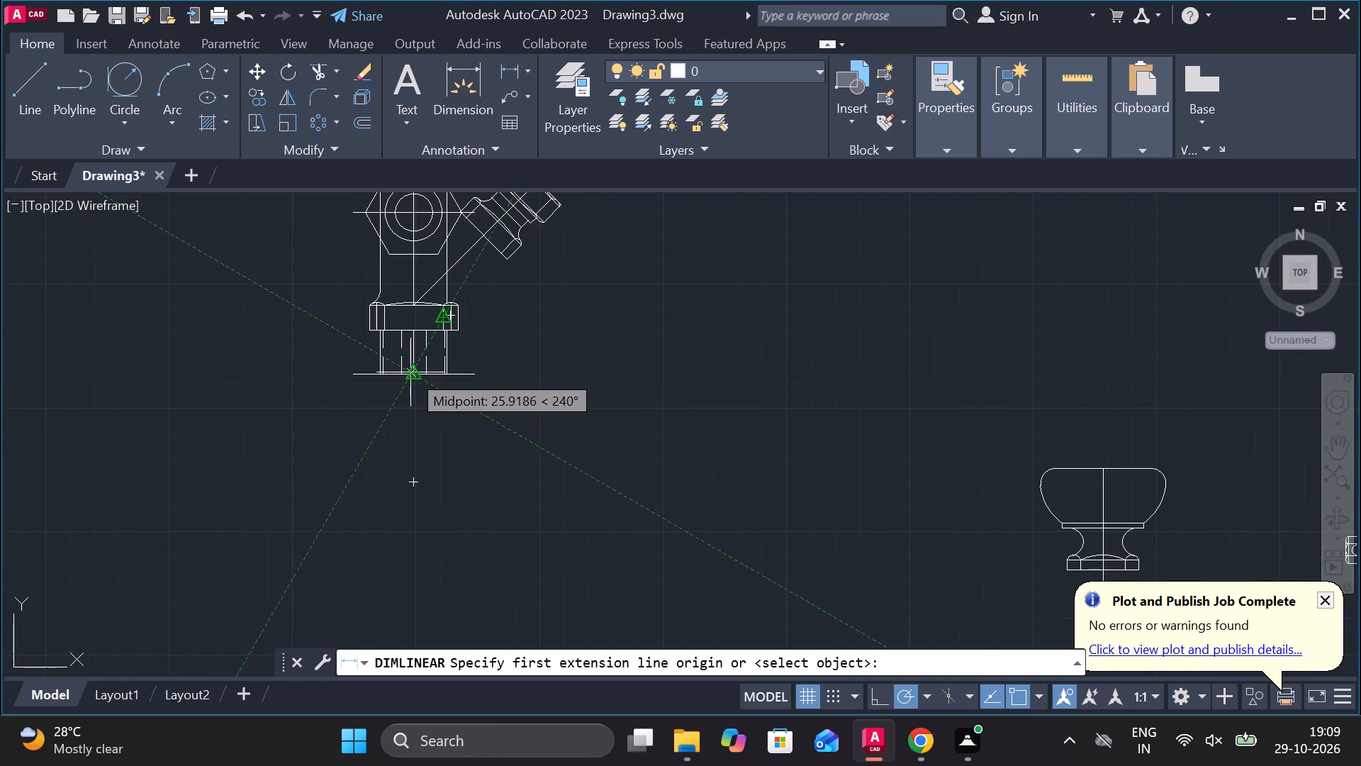
pyautogui.click(410, 372)
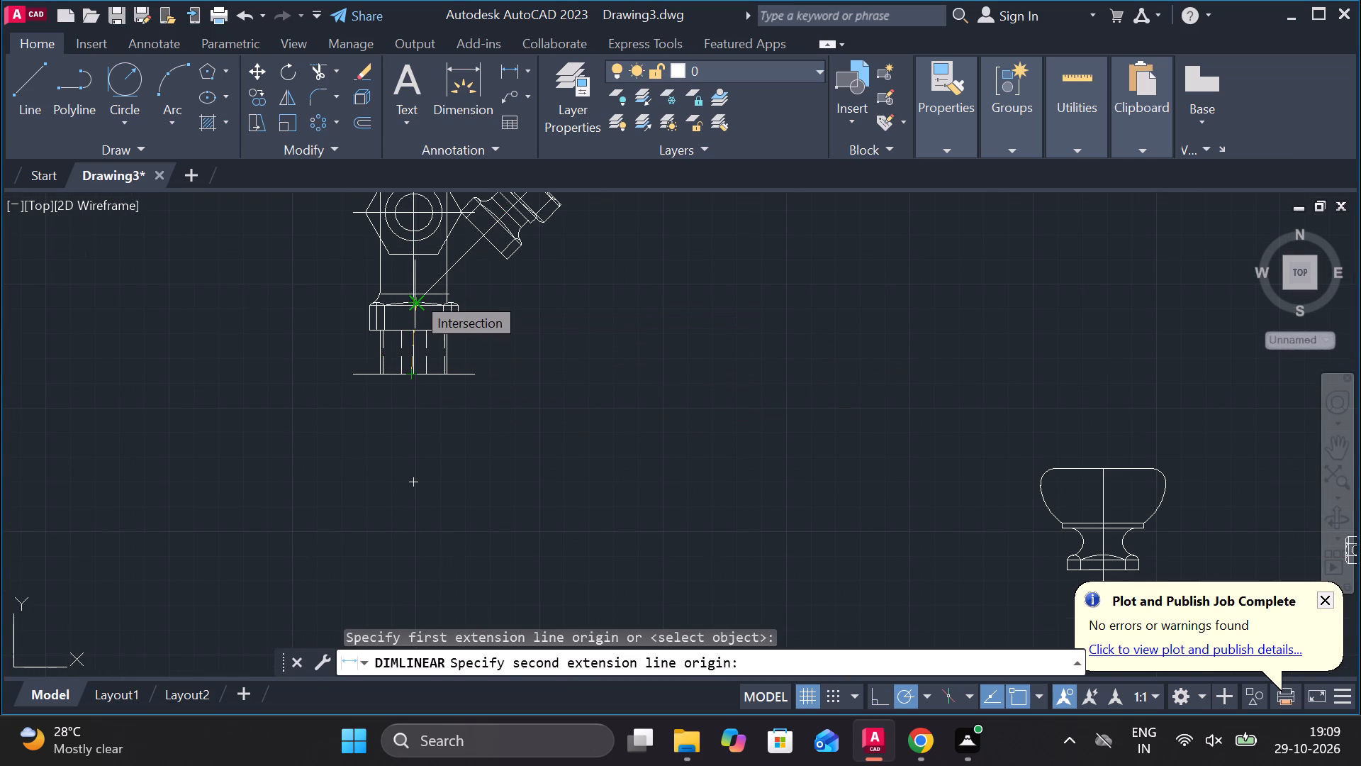
pyautogui.scroll(3, 415, 301)
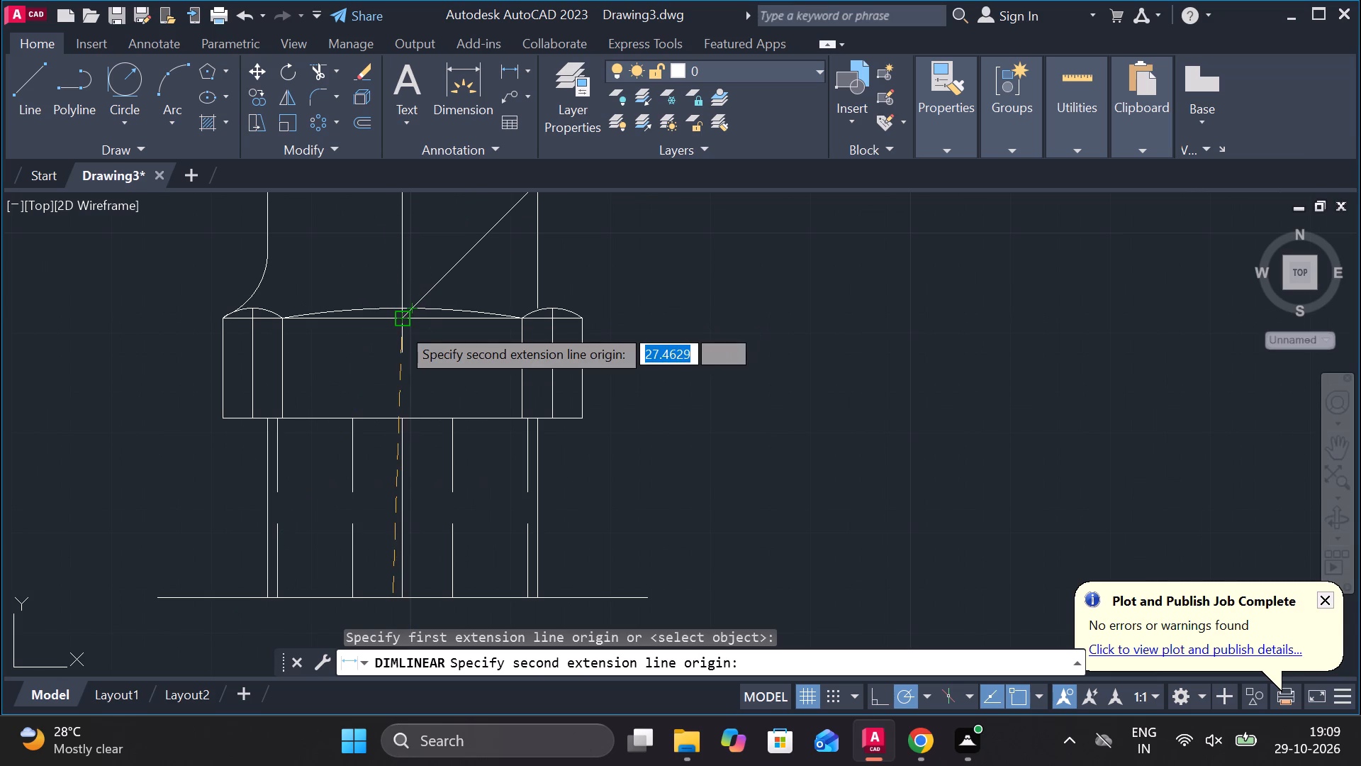
pyautogui.click(400, 326)
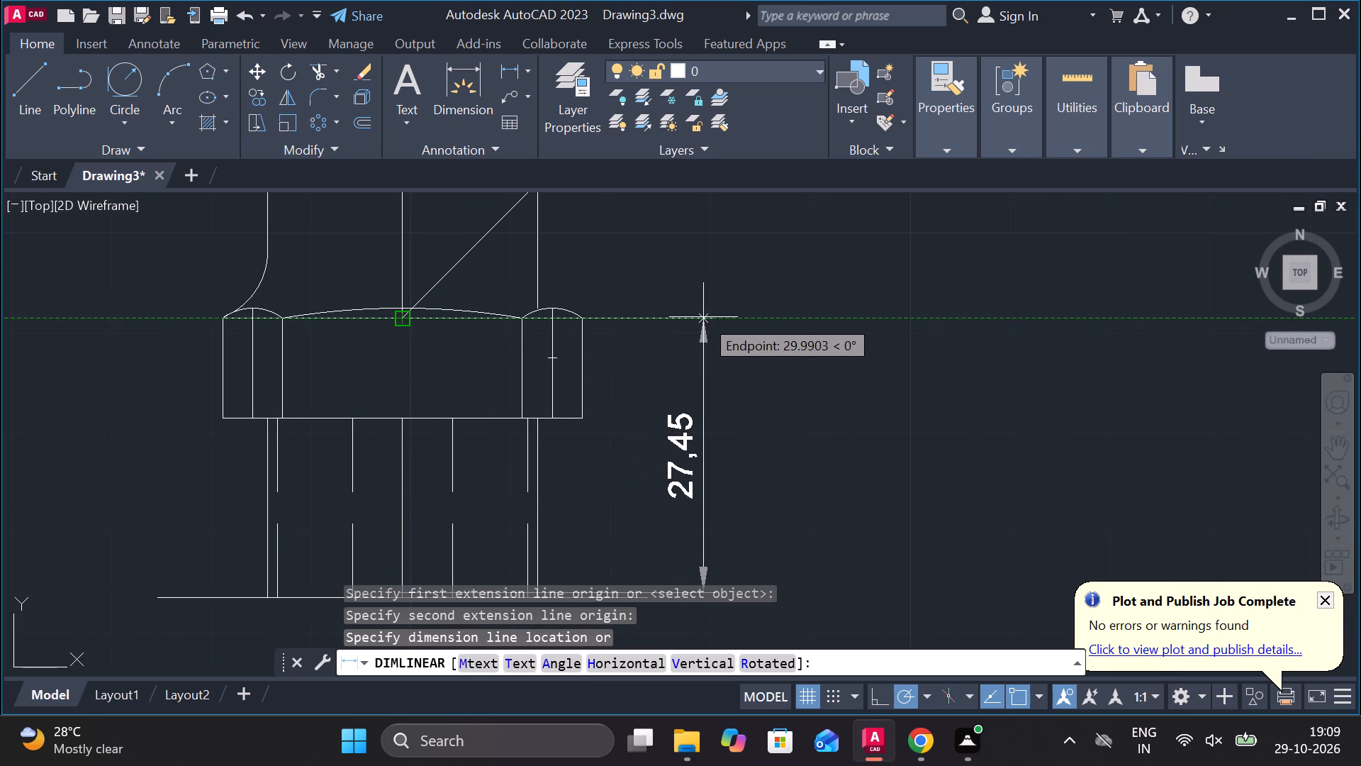
pyautogui.press('Escape')
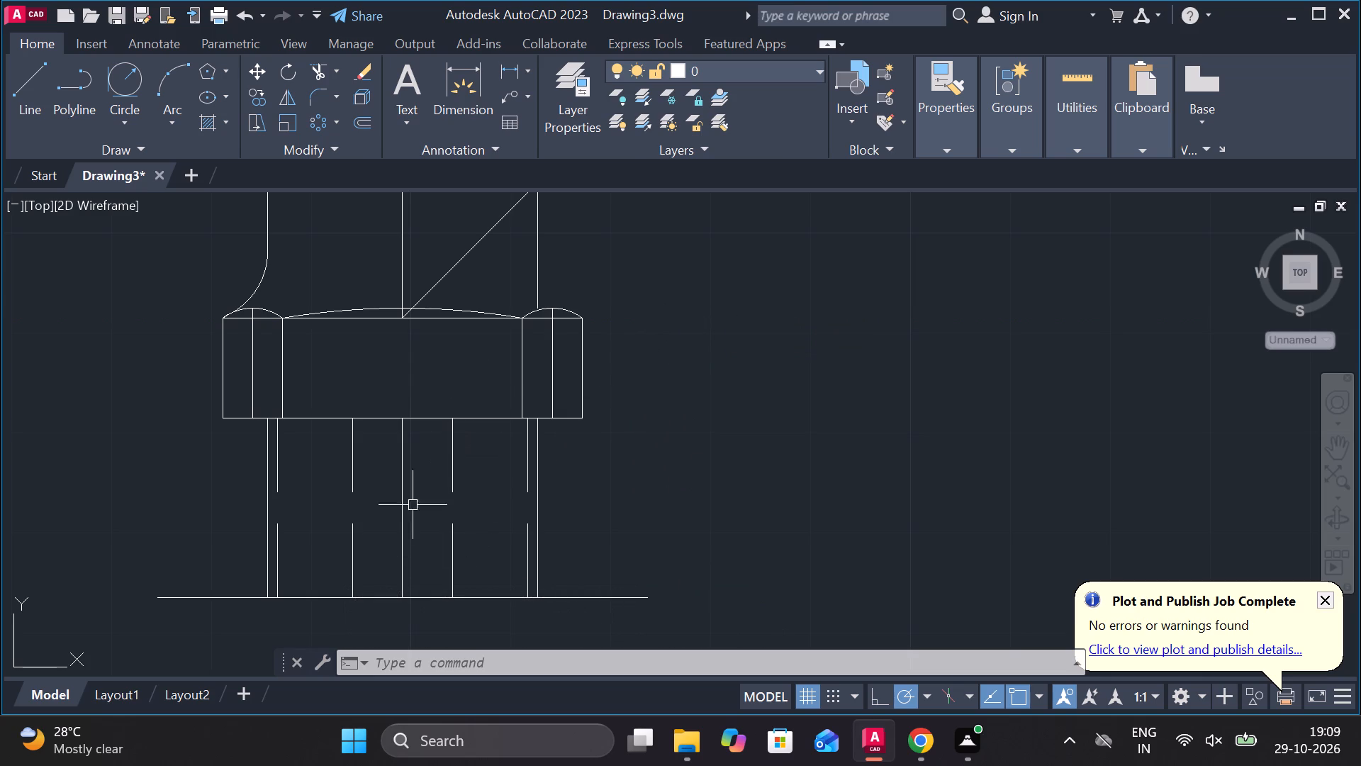
# Measure the height from the column's base line to the underside of the lower nut with a temporary linear dimension.
pyautogui.click(513, 67)
pyautogui.click(430, 418)
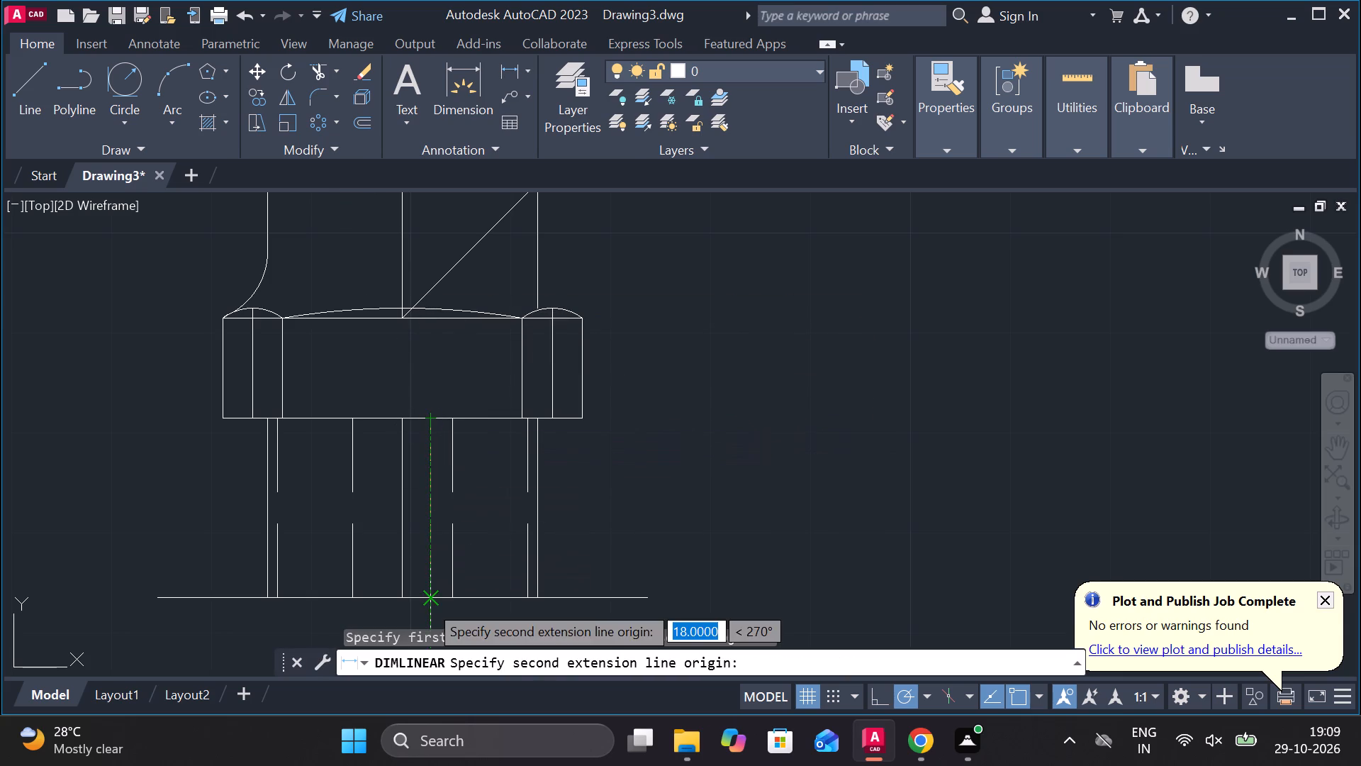
pyautogui.click(427, 603)
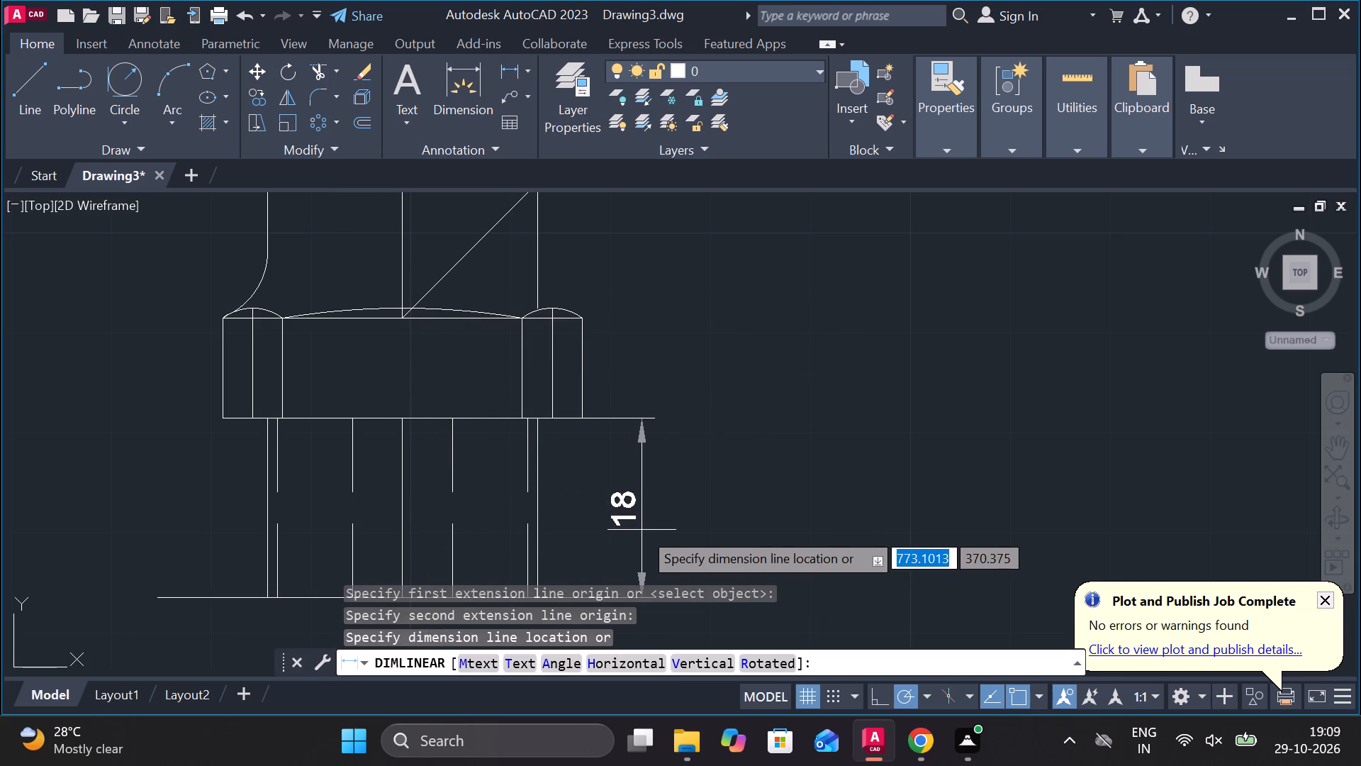
pyautogui.press('Escape')
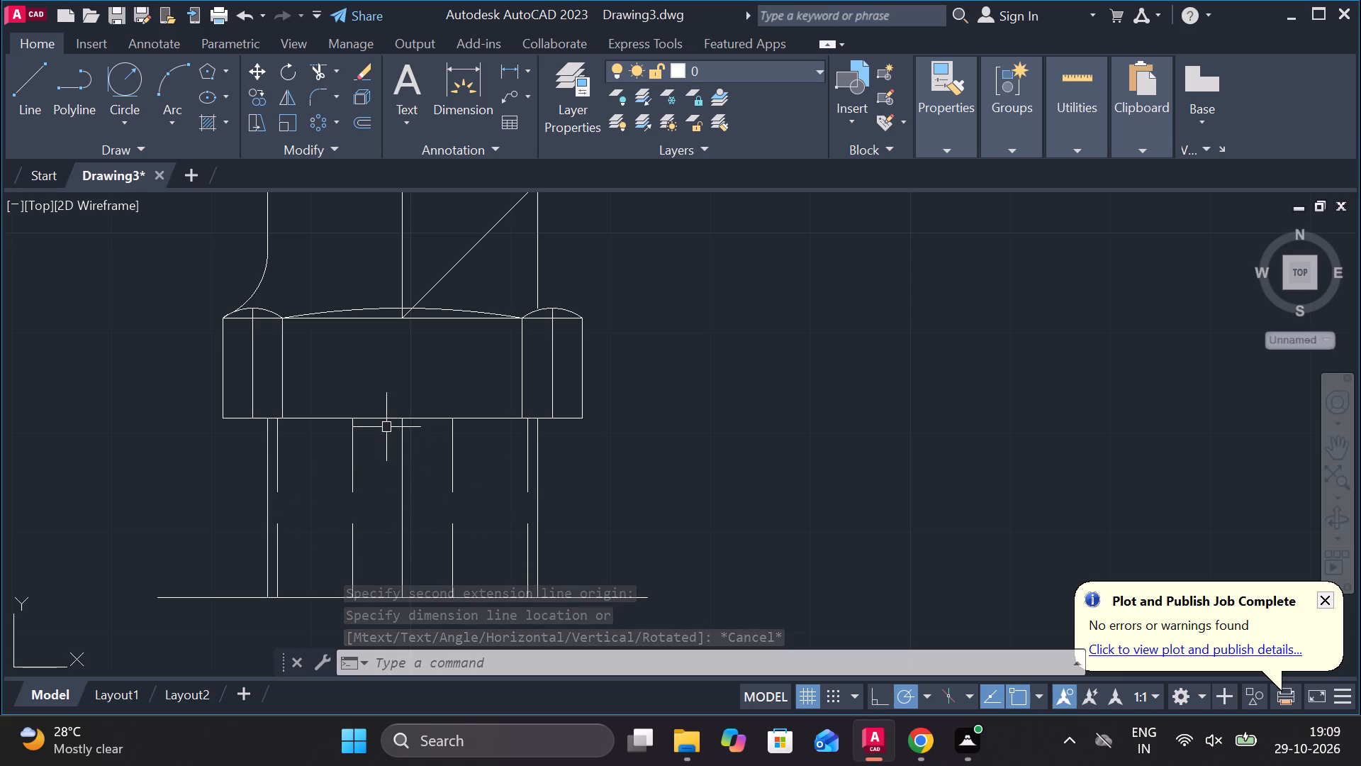
# Measure the vertical distance from the centre of the hexagon's circles to the column's base line with a temporary linear dimension.
pyautogui.scroll(-1, 386, 427)
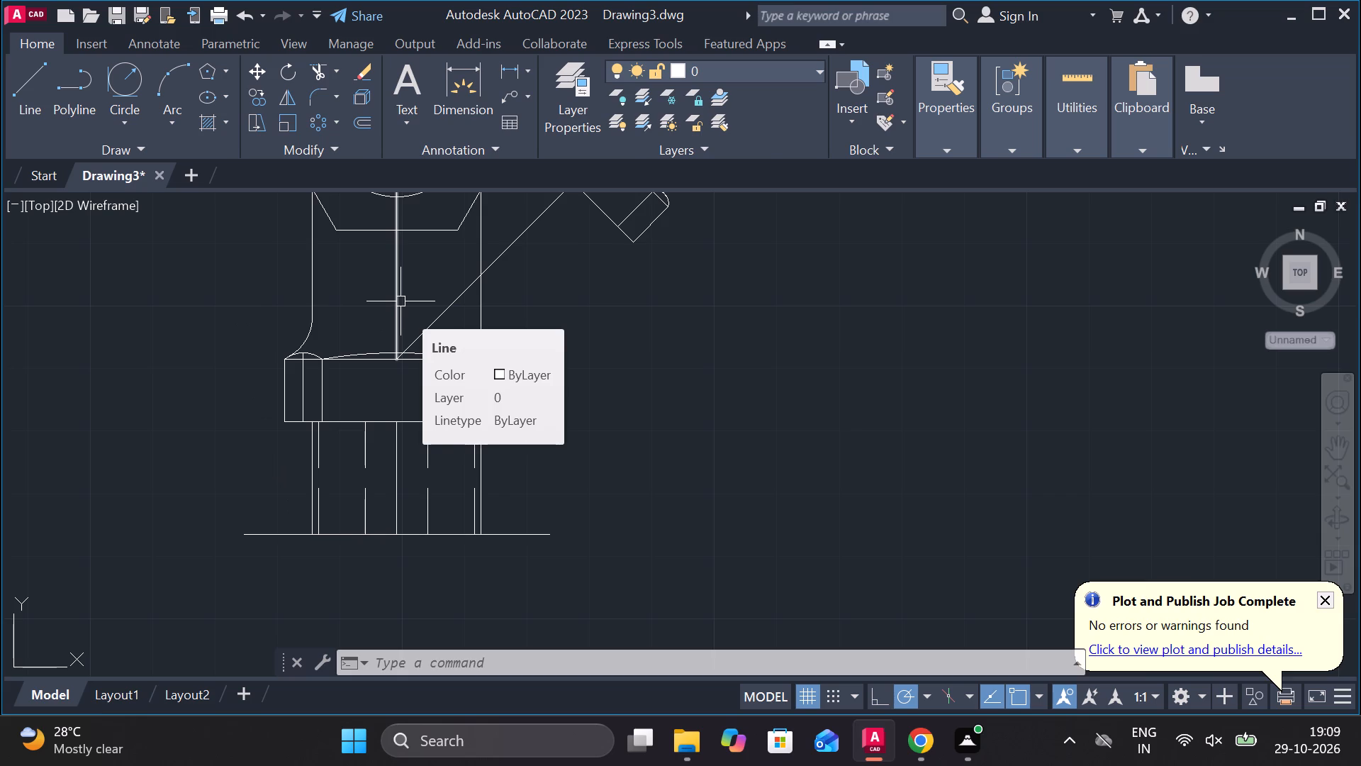
pyautogui.scroll(-3, 401, 301)
pyautogui.scroll(3, 418, 238)
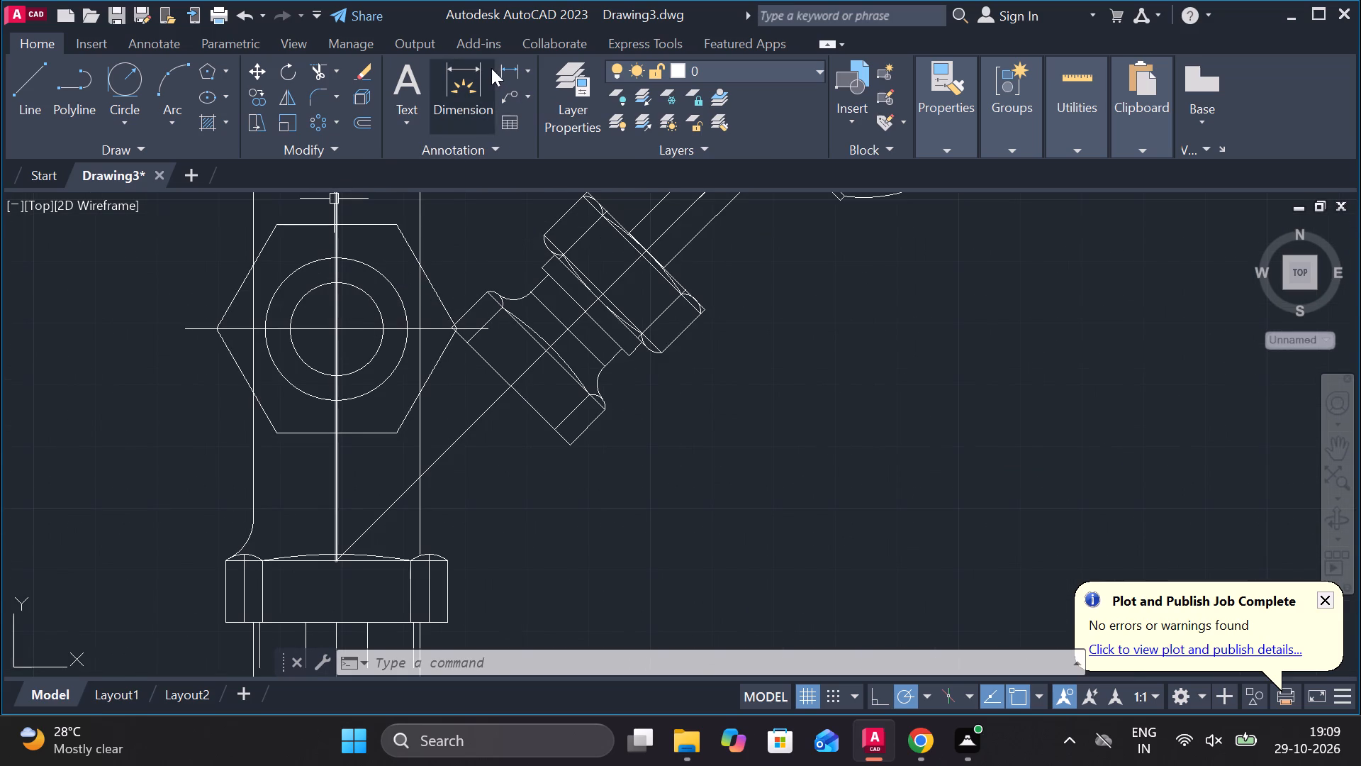
pyautogui.click(512, 68)
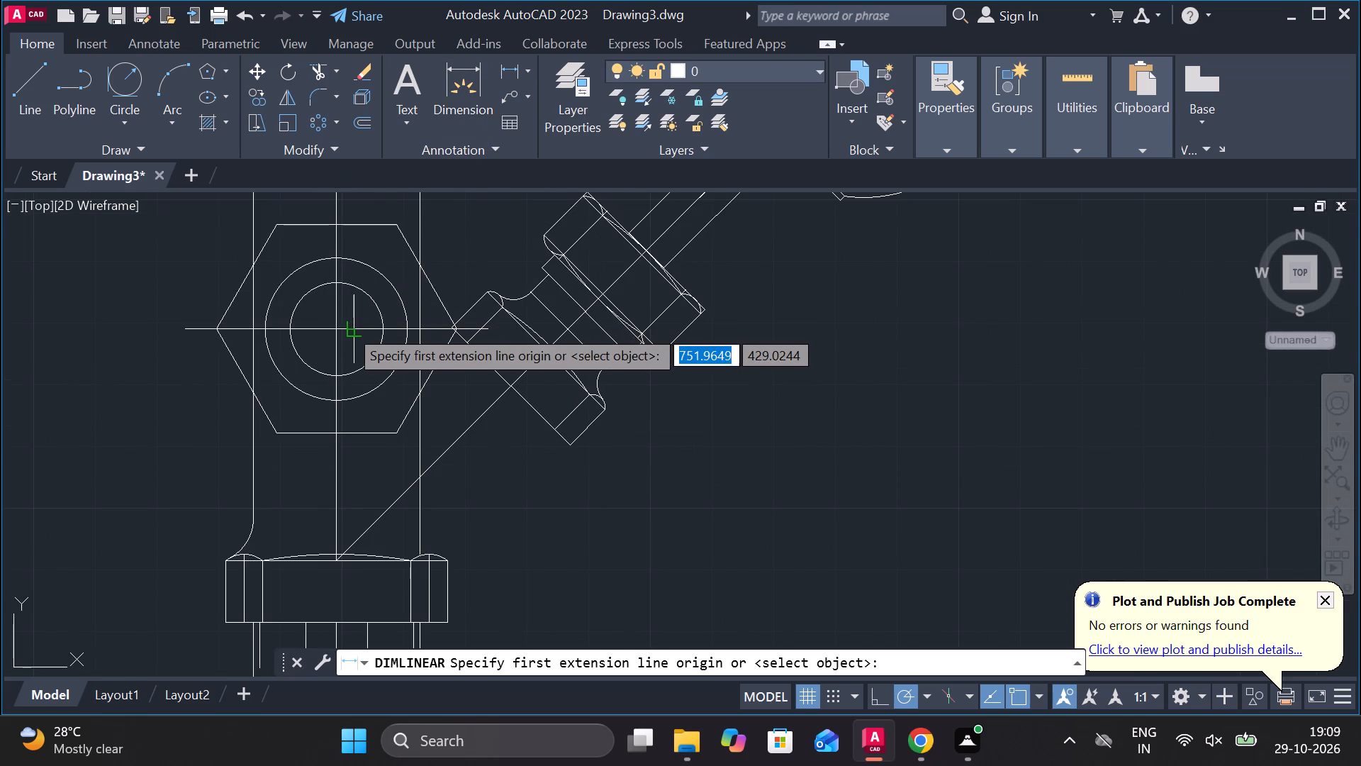
pyautogui.click(334, 326)
pyautogui.scroll(-3, 366, 333)
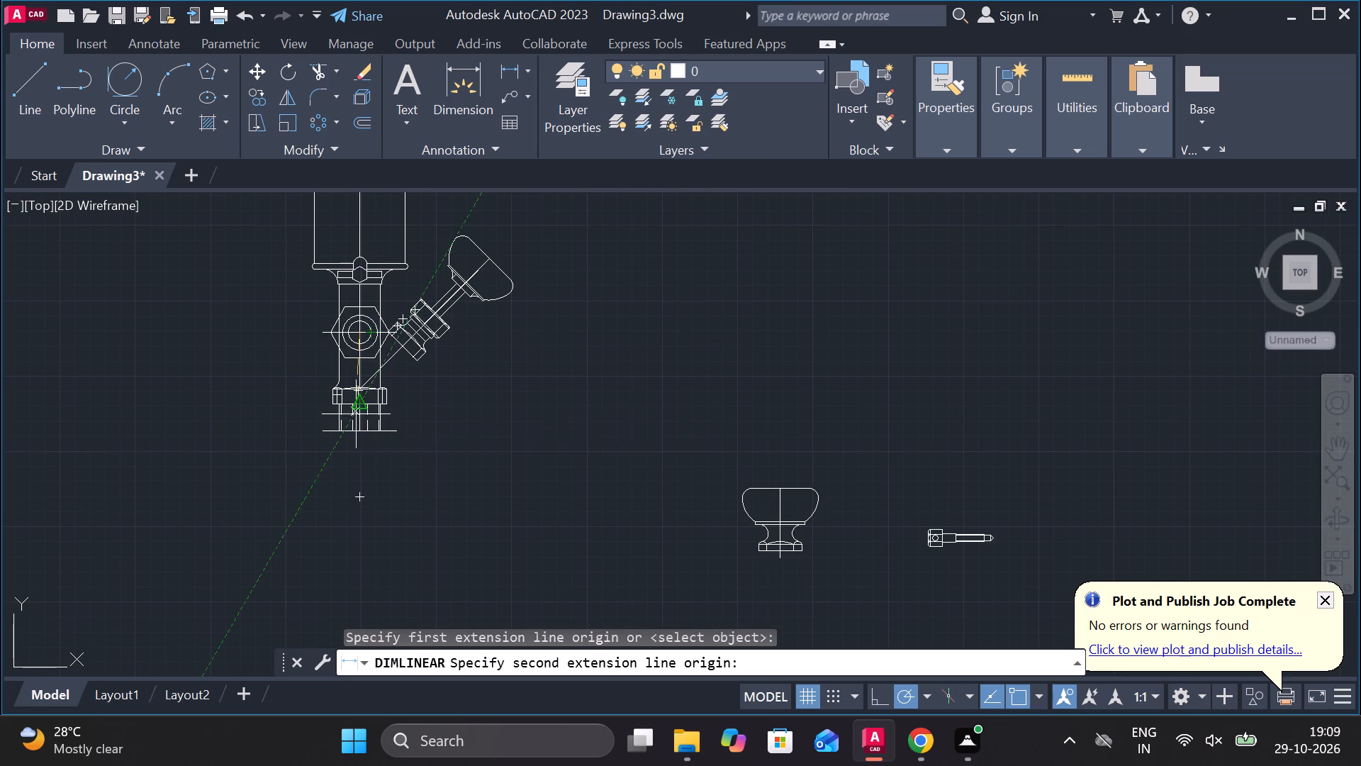
pyautogui.scroll(3, 354, 442)
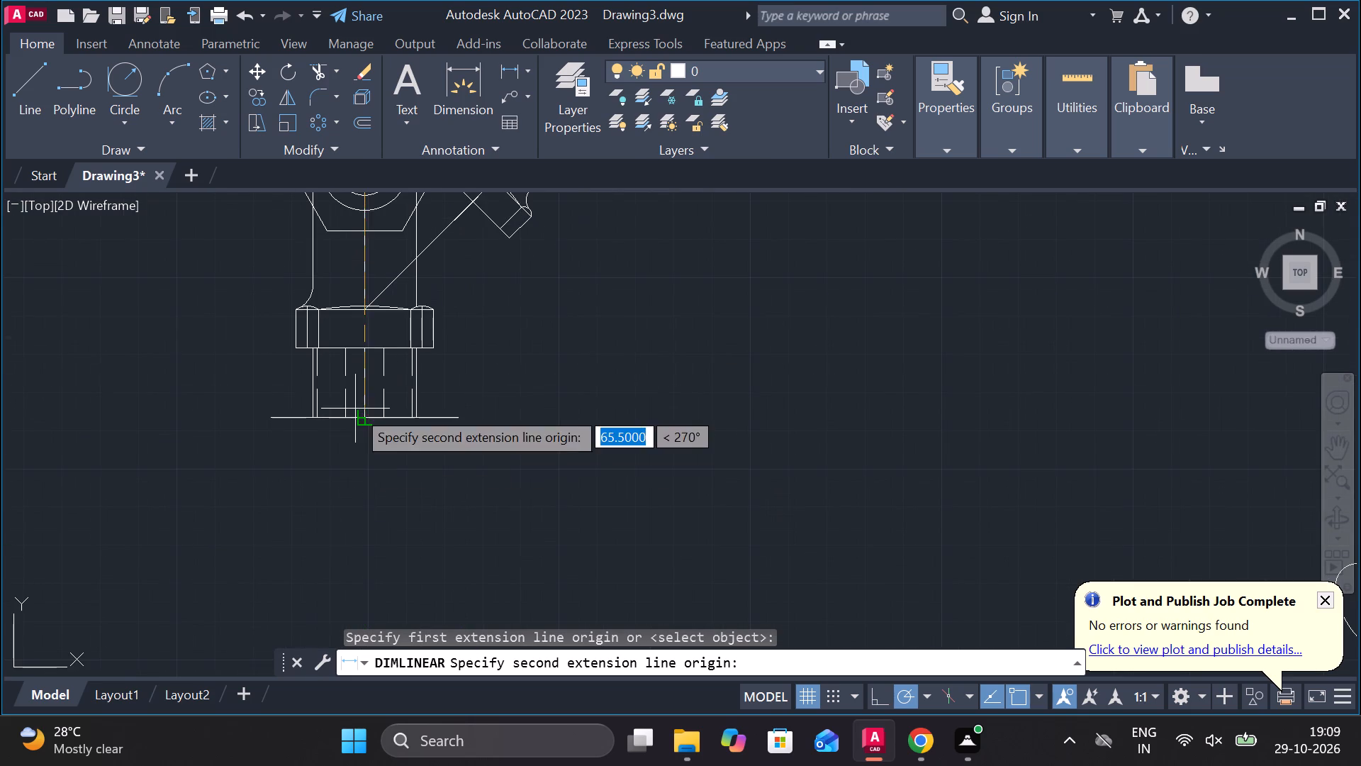
pyautogui.click(365, 411)
pyautogui.scroll(-2, 517, 397)
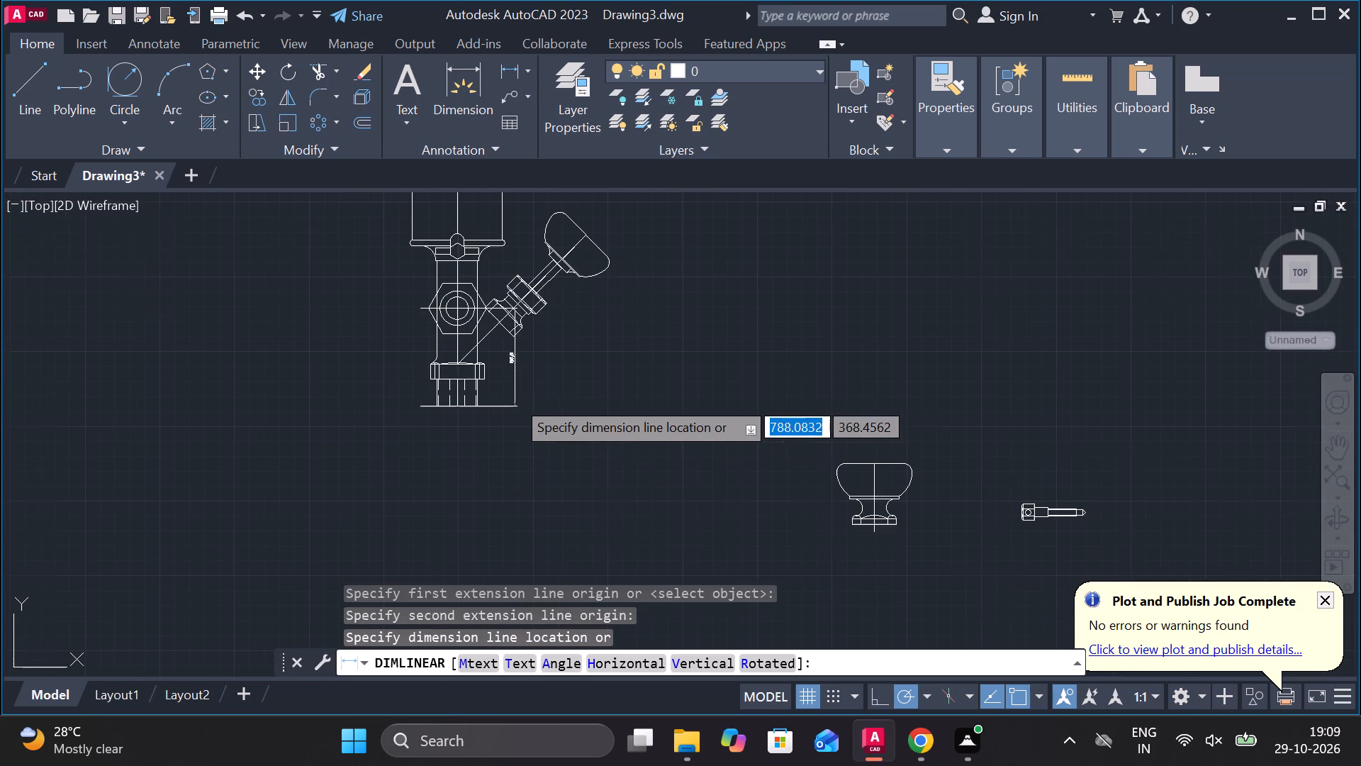
pyautogui.scroll(3, 549, 355)
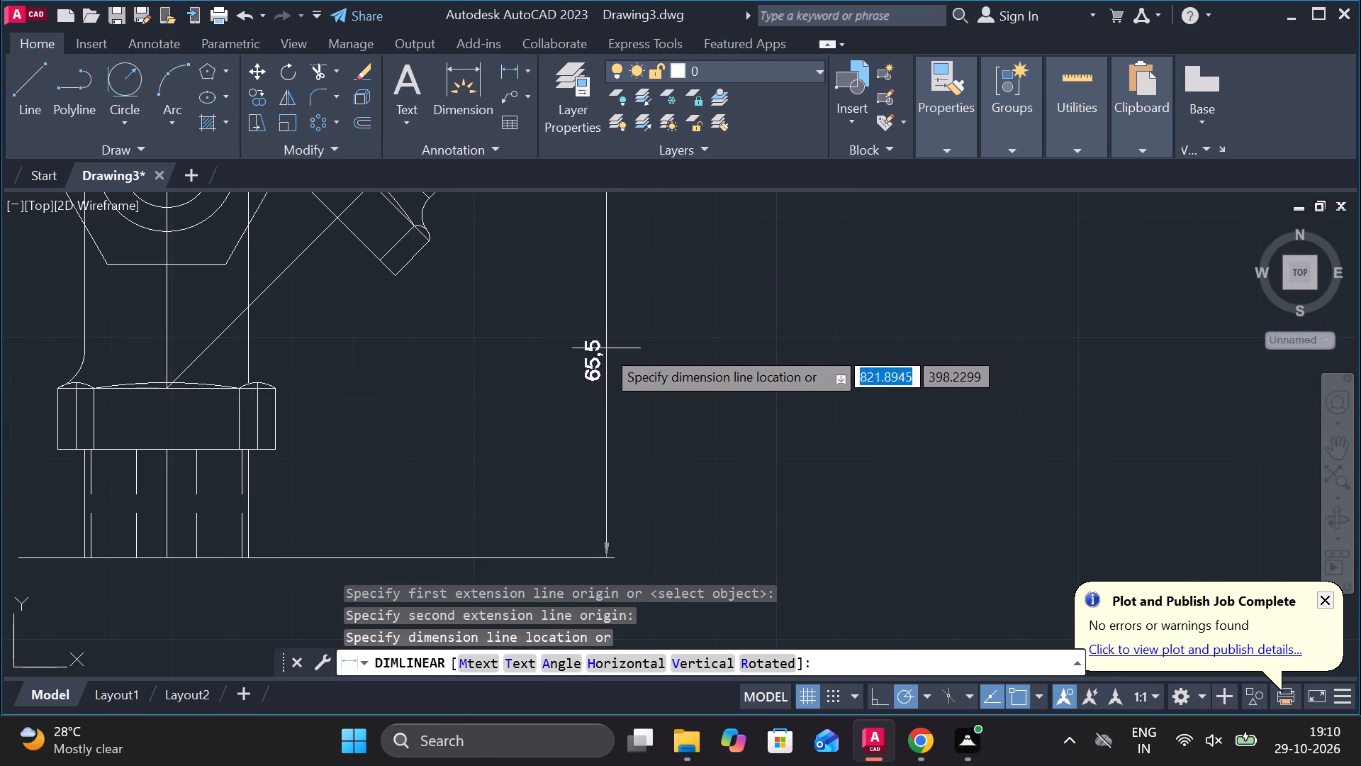
pyautogui.press('Escape')
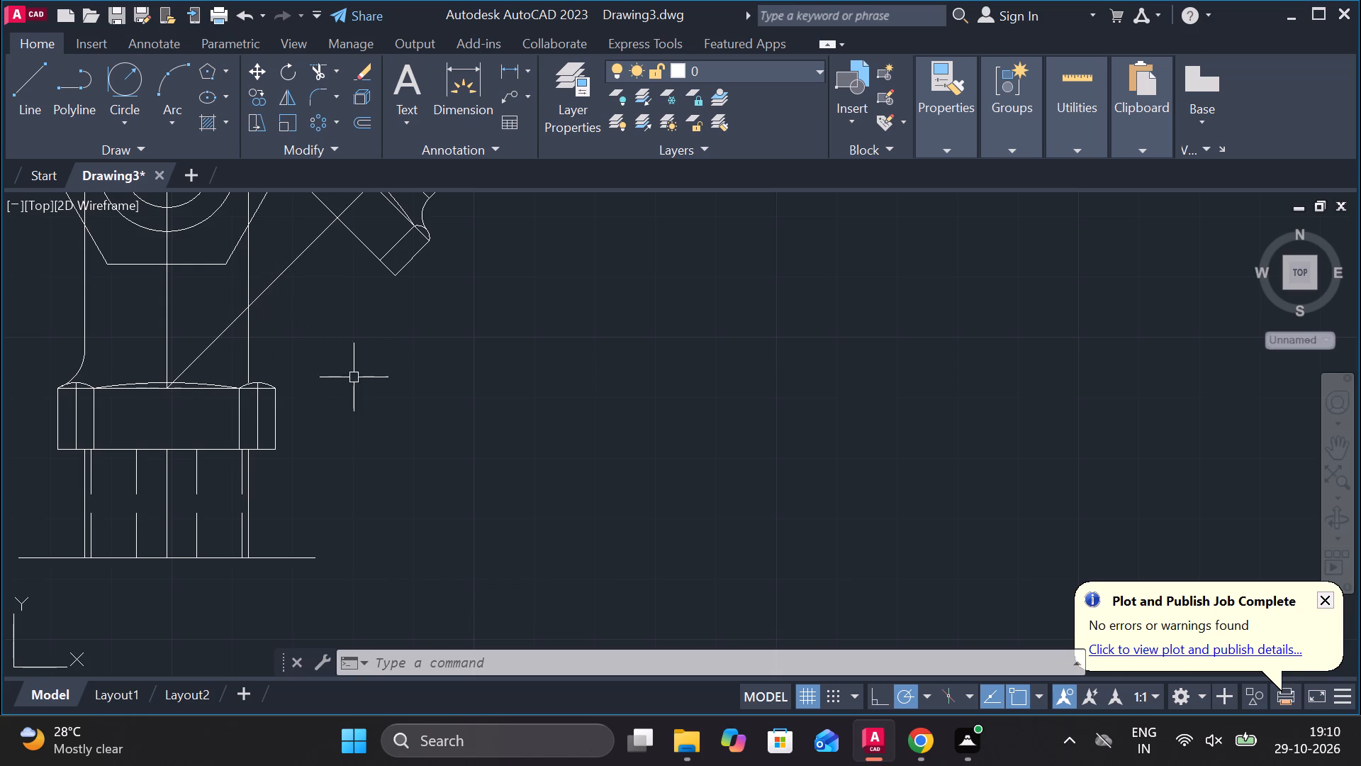
# Measure the vertical distance from the hexagon's centre to the top arc of the lower nut with a temporary linear dimension.
pyautogui.scroll(-2, 354, 377)
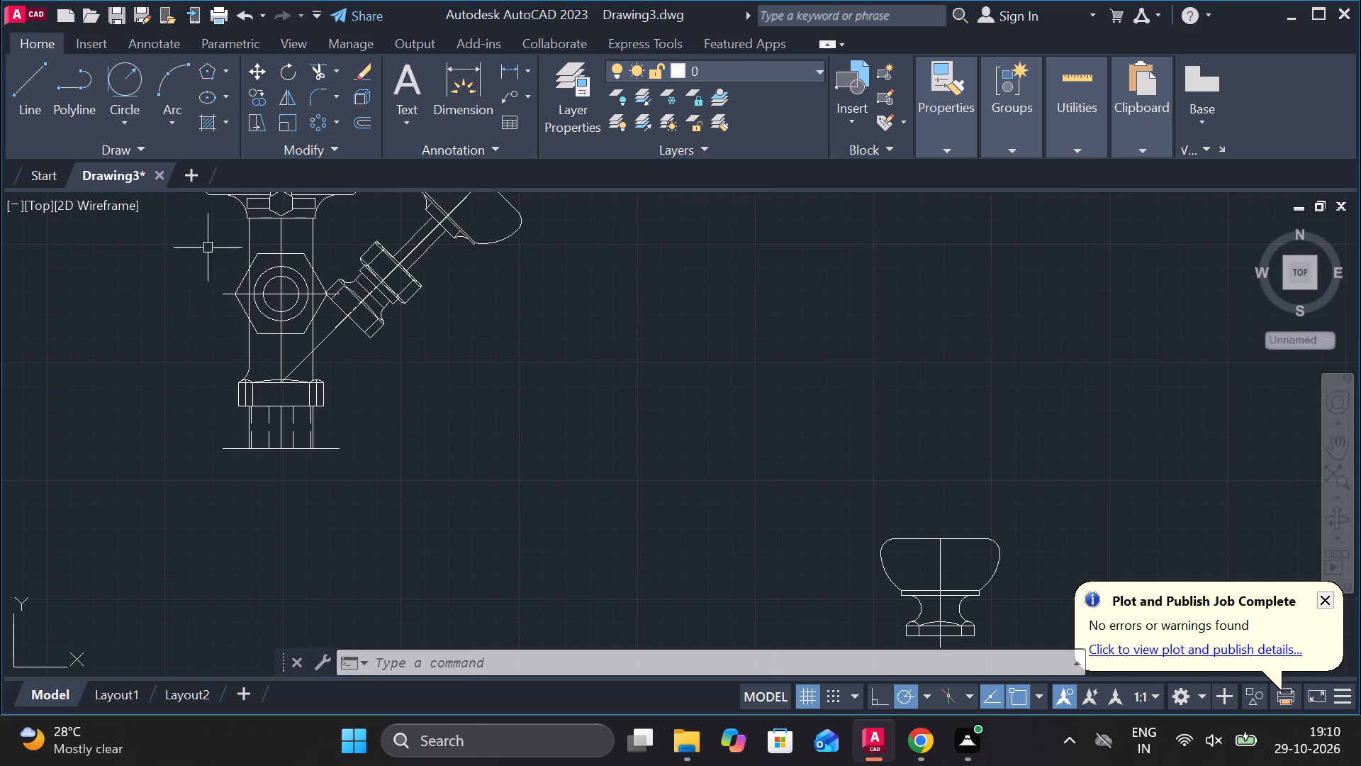
pyautogui.click(498, 70)
pyautogui.scroll(3, 284, 287)
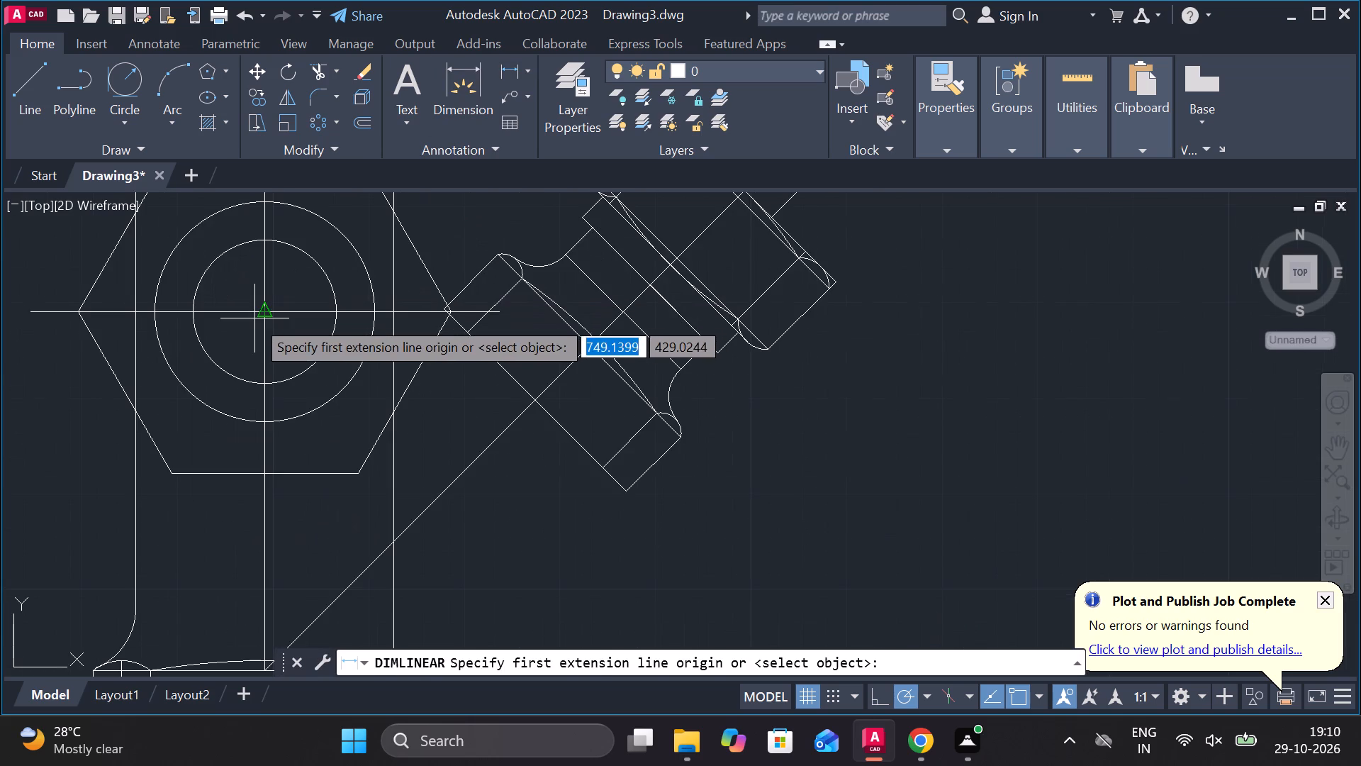
pyautogui.click(254, 318)
pyautogui.scroll(-4, 282, 456)
pyautogui.scroll(3, 277, 494)
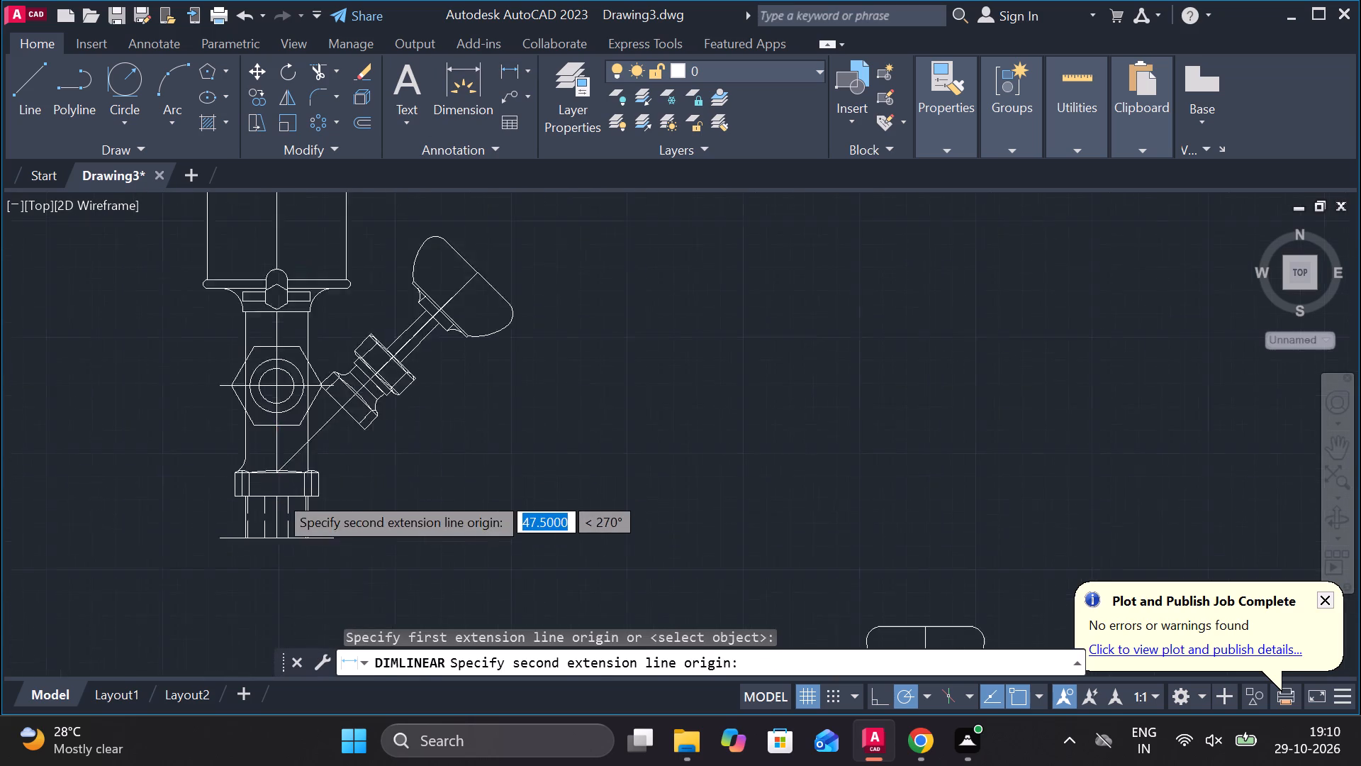
pyautogui.scroll(2, 277, 494)
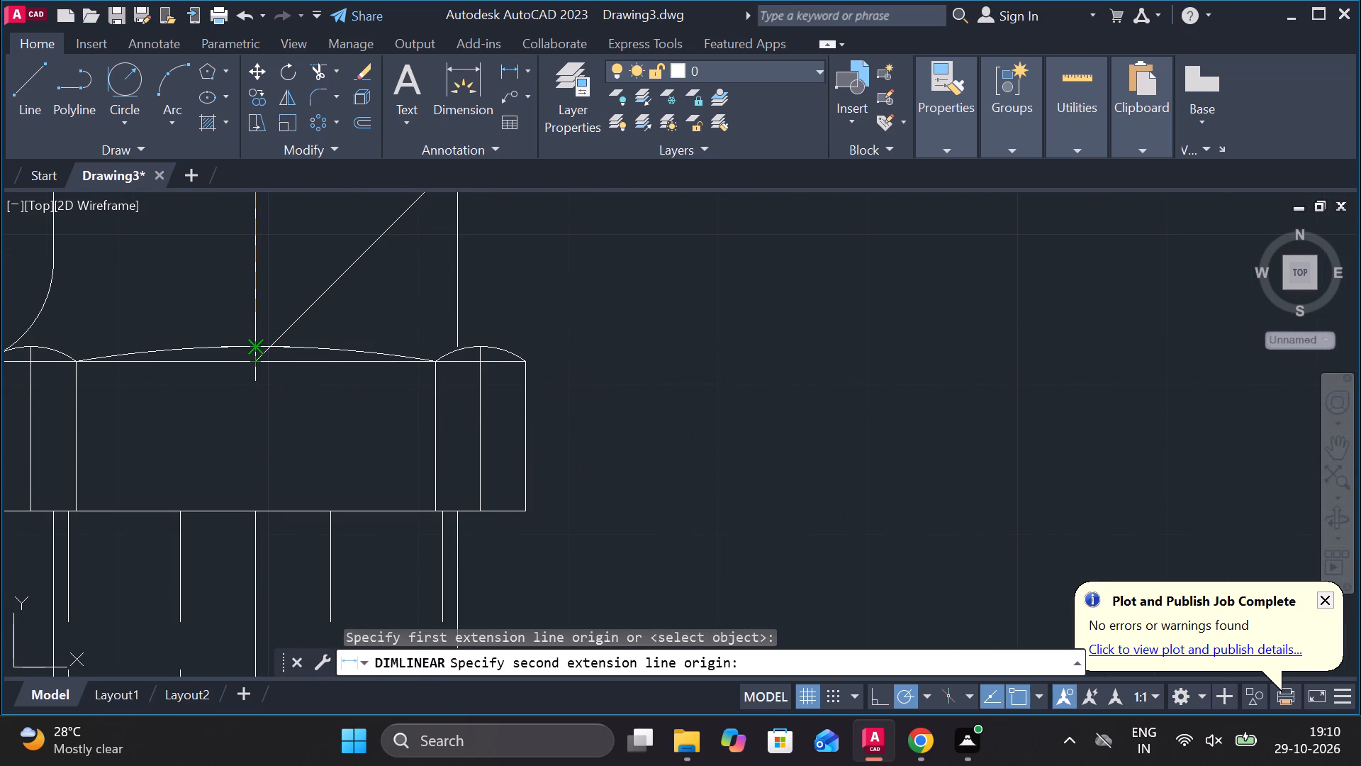
pyautogui.scroll(-5, 213, 336)
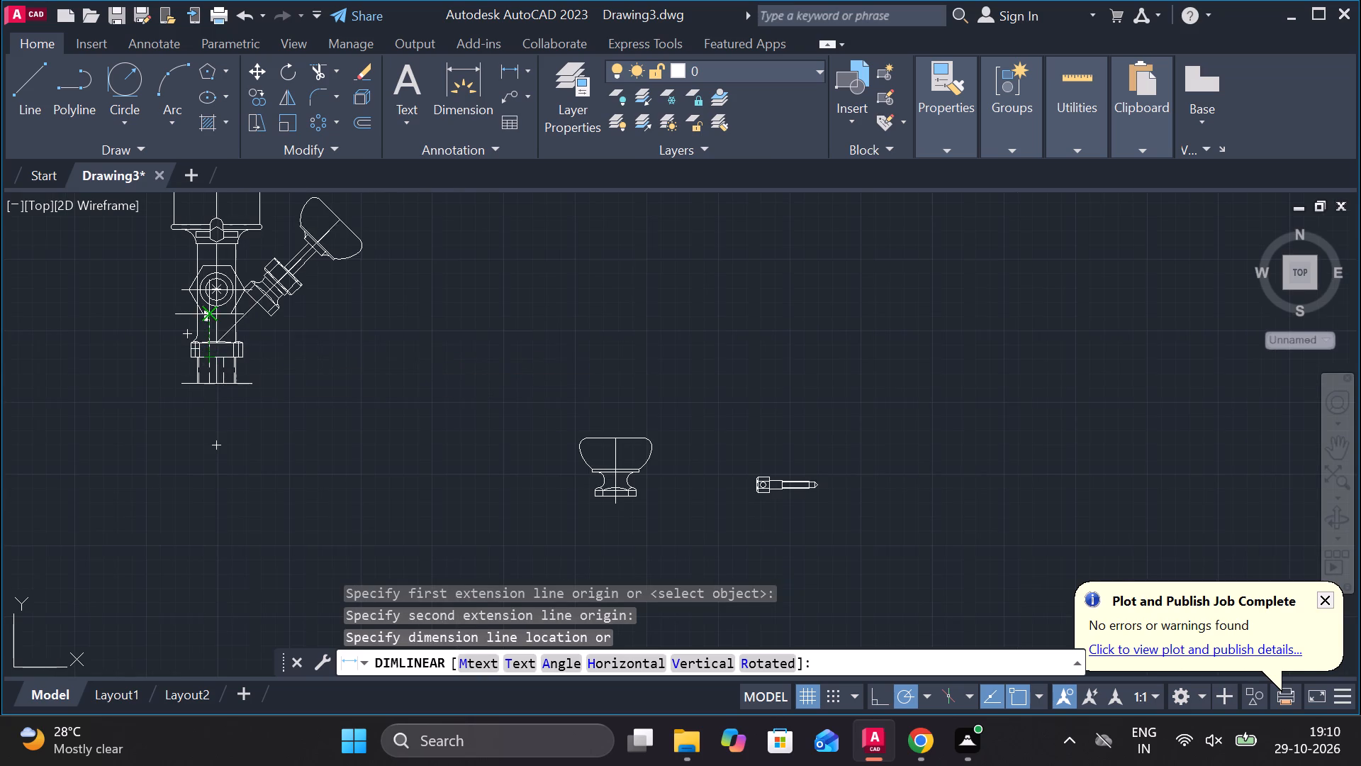
pyautogui.scroll(5, 208, 313)
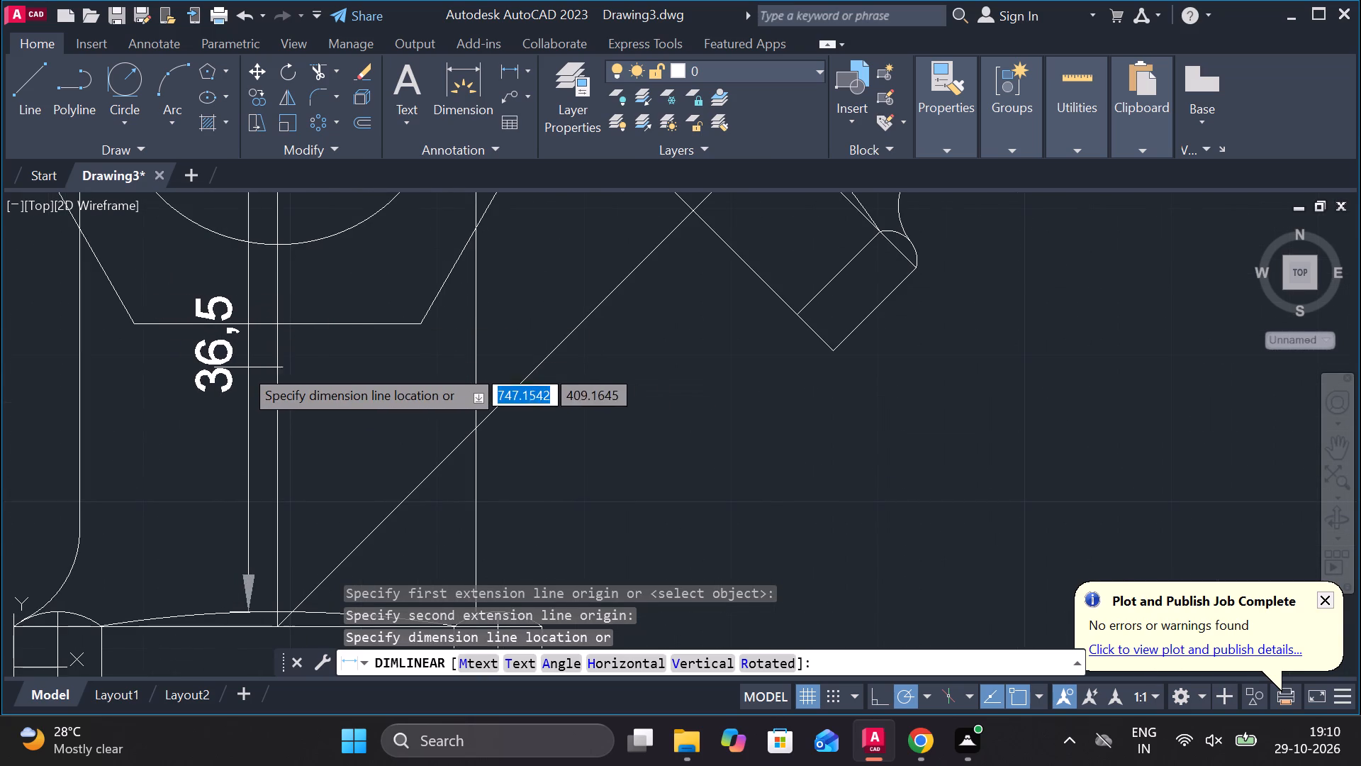
pyautogui.press('Escape')
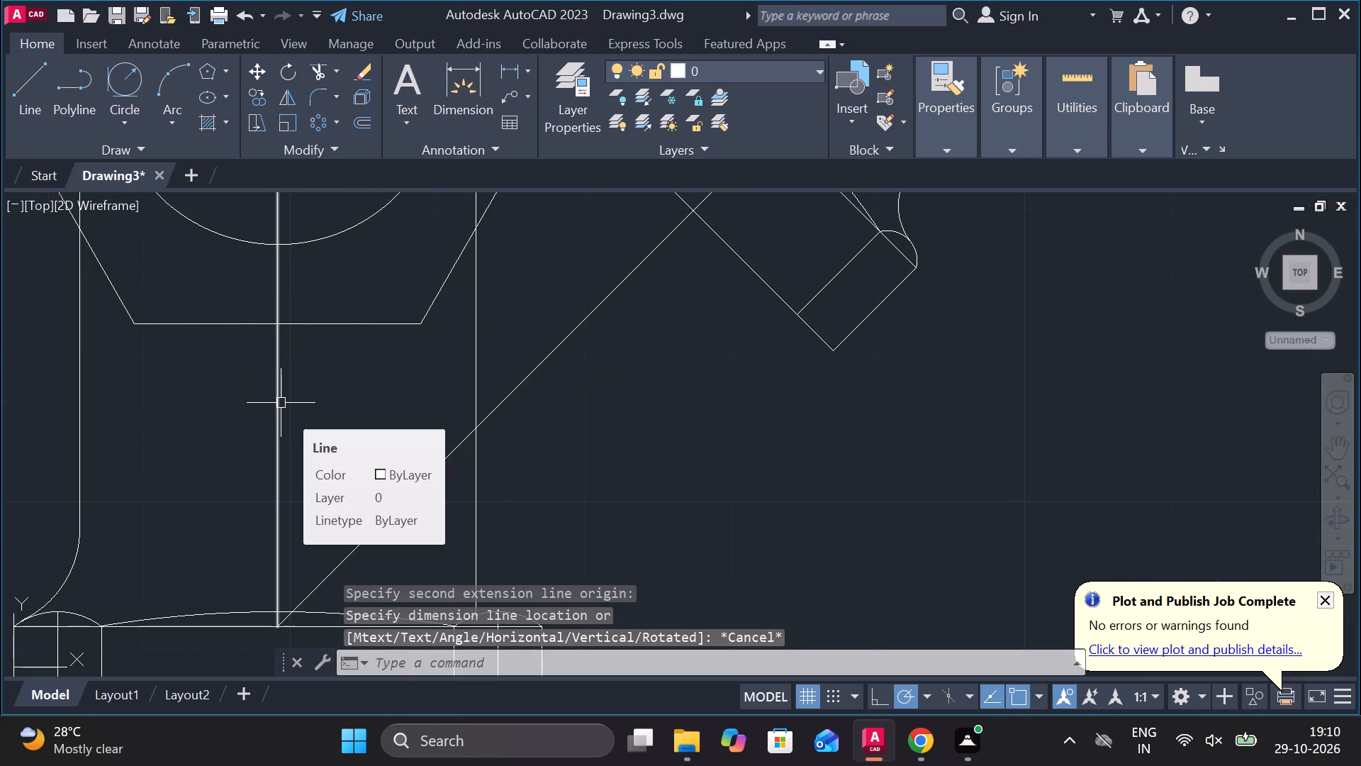
# Copy the column's horizontal base line 32 units straight up from its midpoint.
pyautogui.scroll(-1, 952, 660)
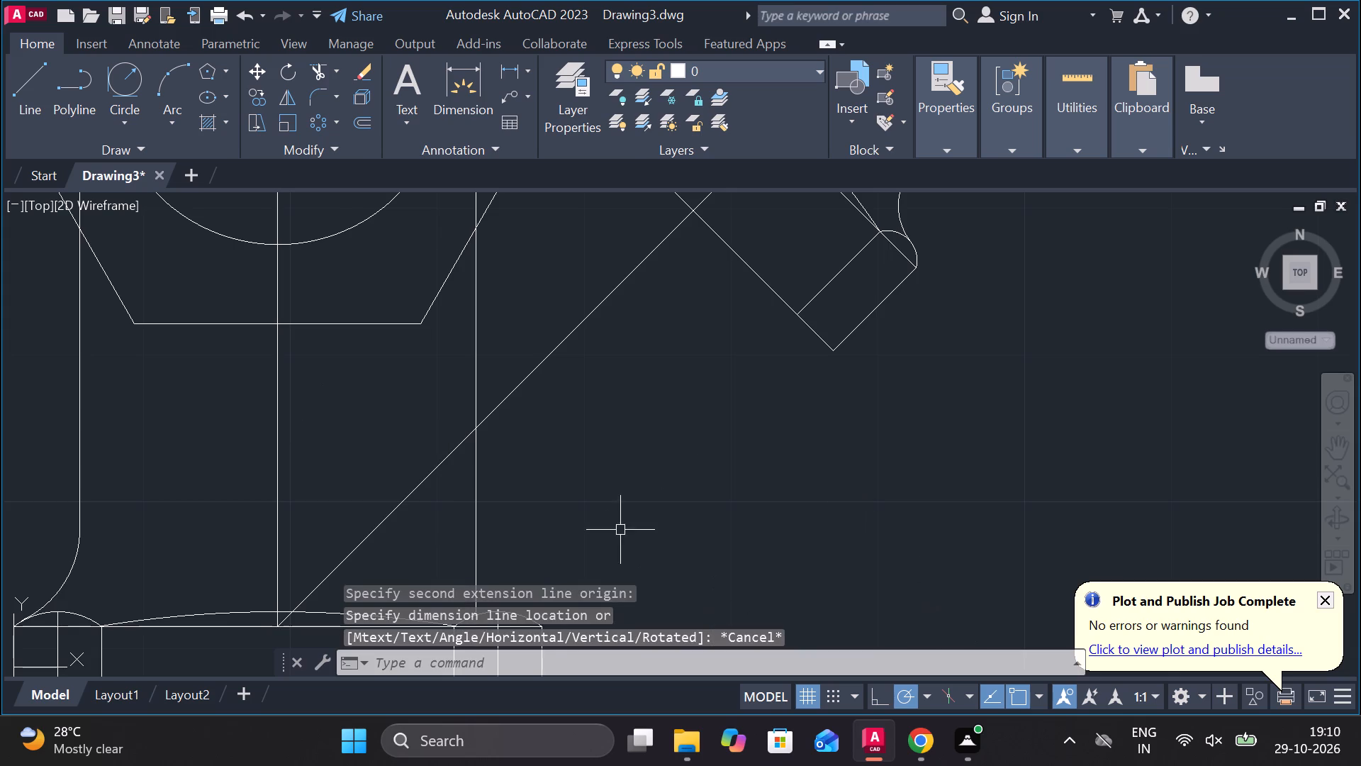
pyautogui.scroll(-5, 613, 518)
pyautogui.scroll(3, 656, 559)
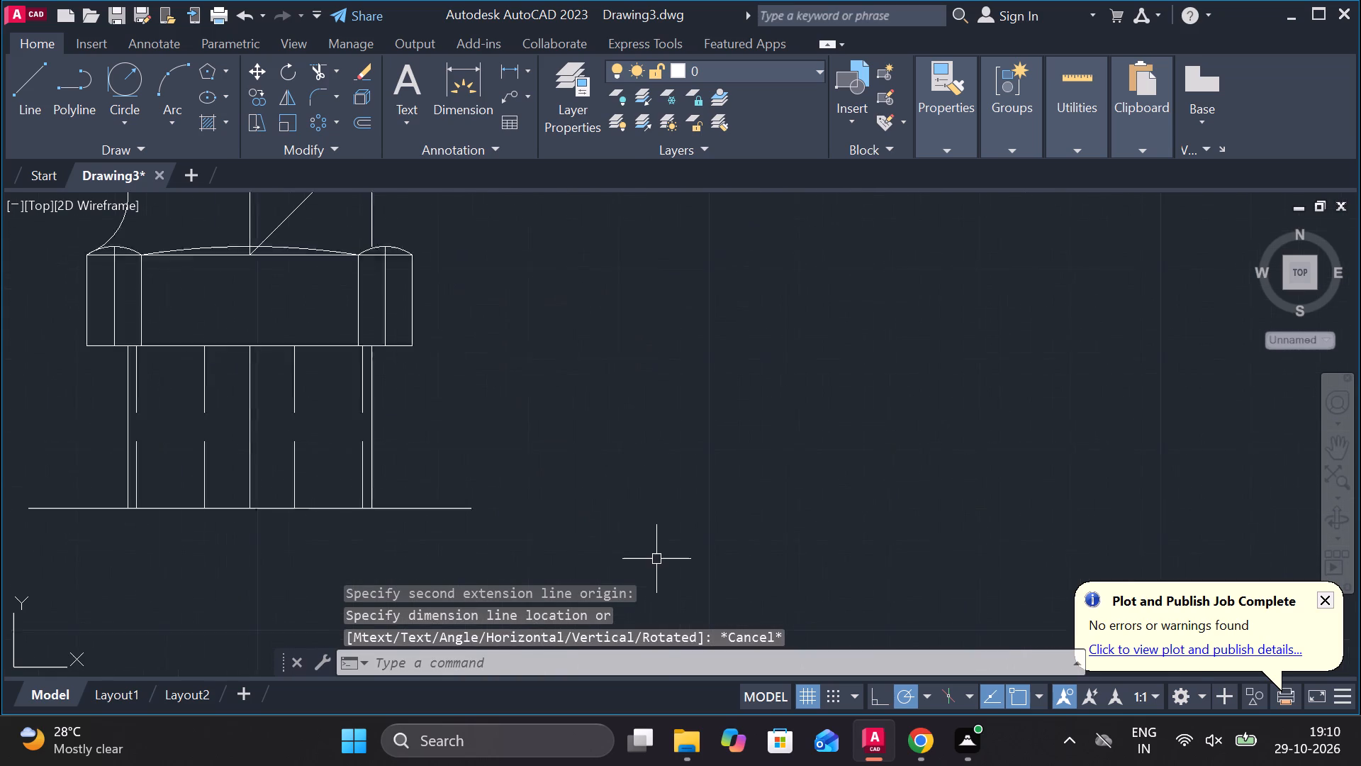
pyautogui.scroll(2, 656, 559)
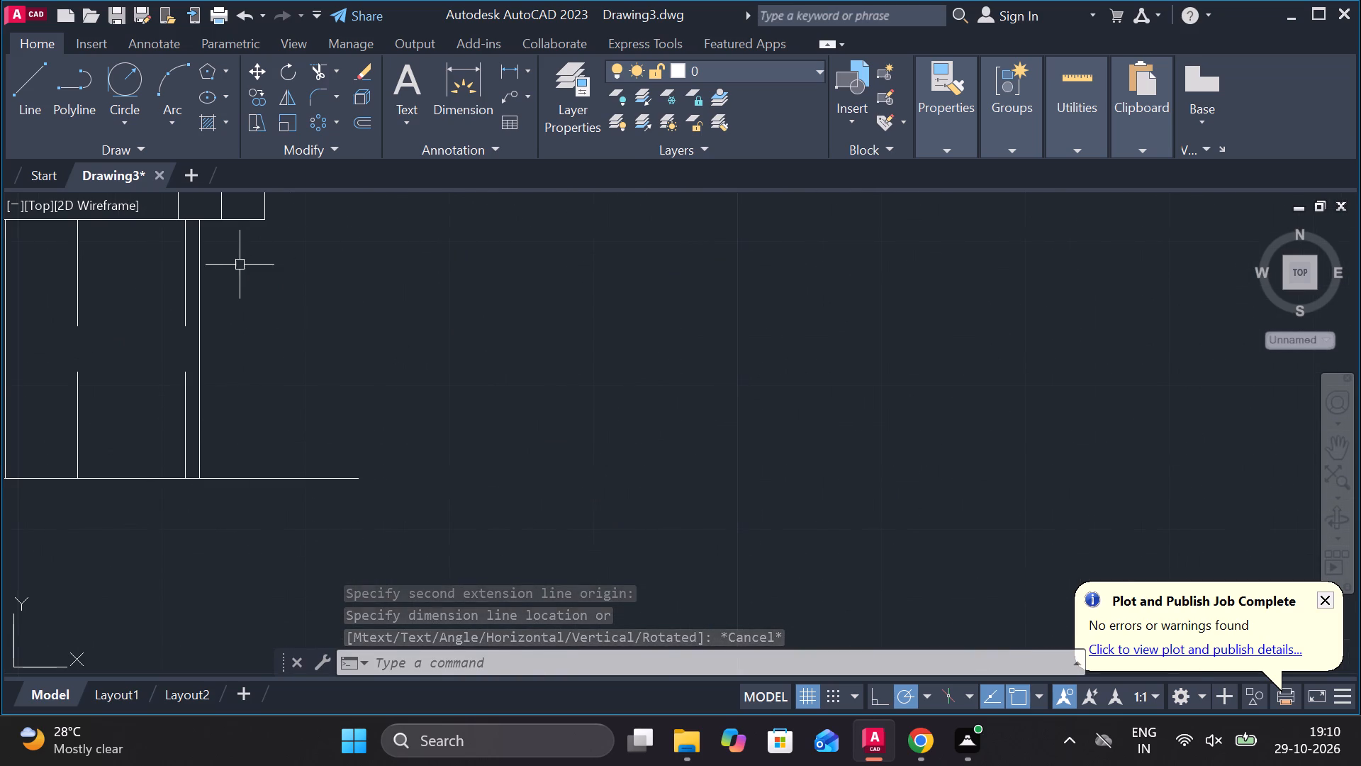
pyautogui.scroll(-2, 160, 549)
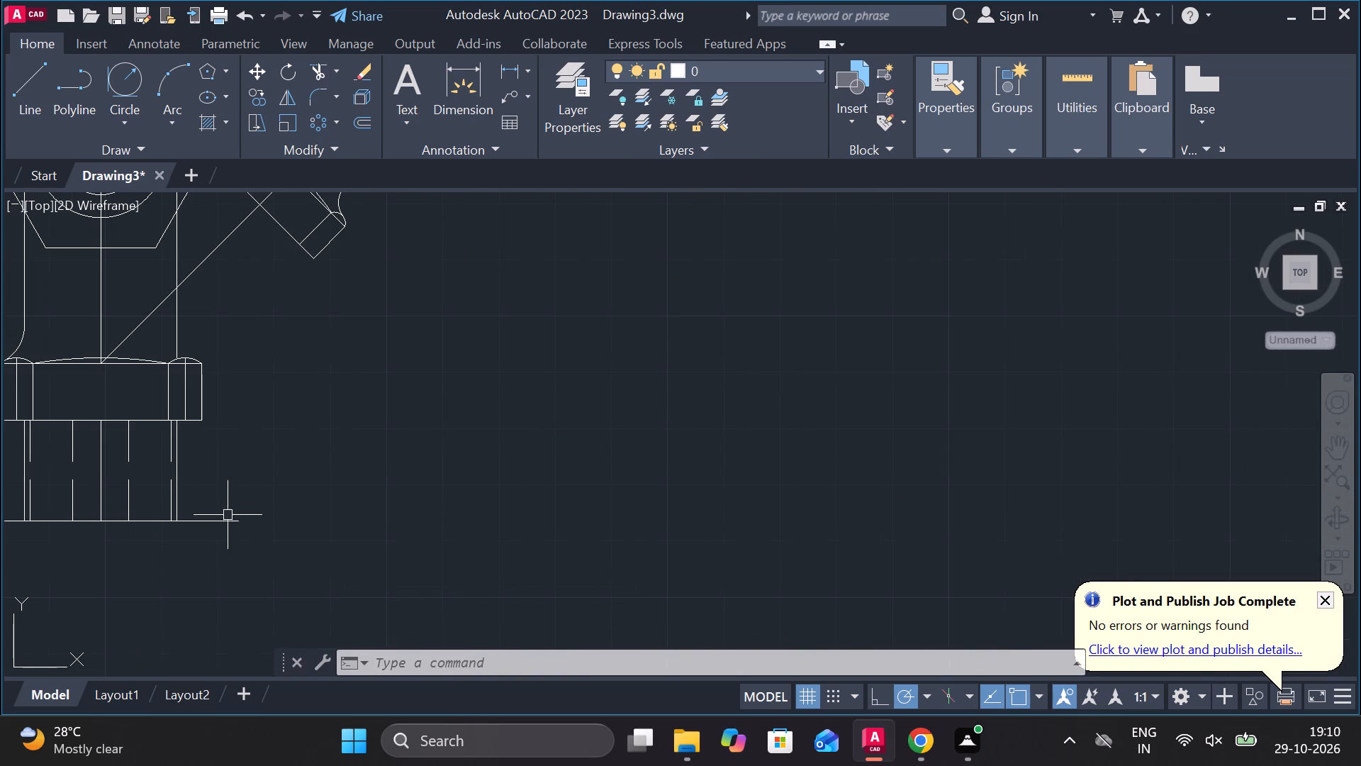
pyautogui.click(225, 521)
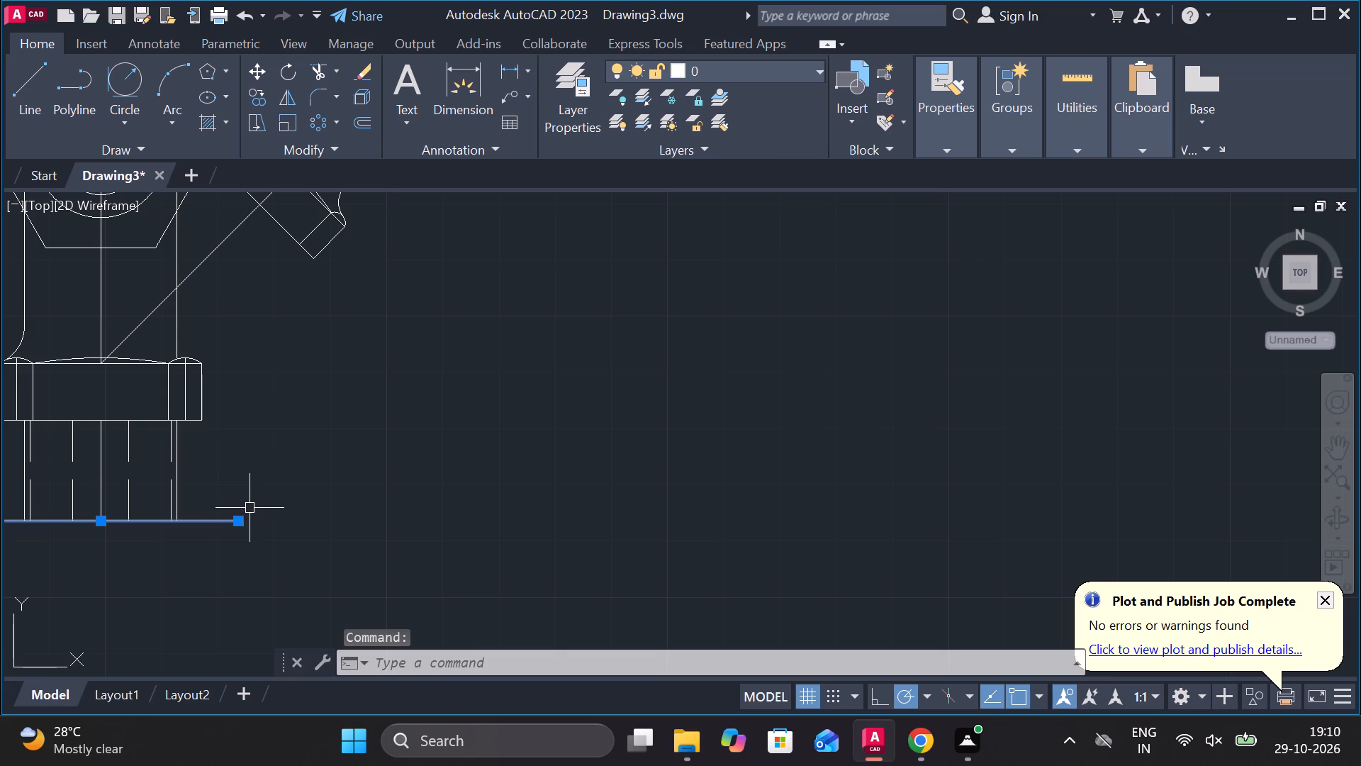
pyautogui.write('CO')
pyautogui.press('Return')
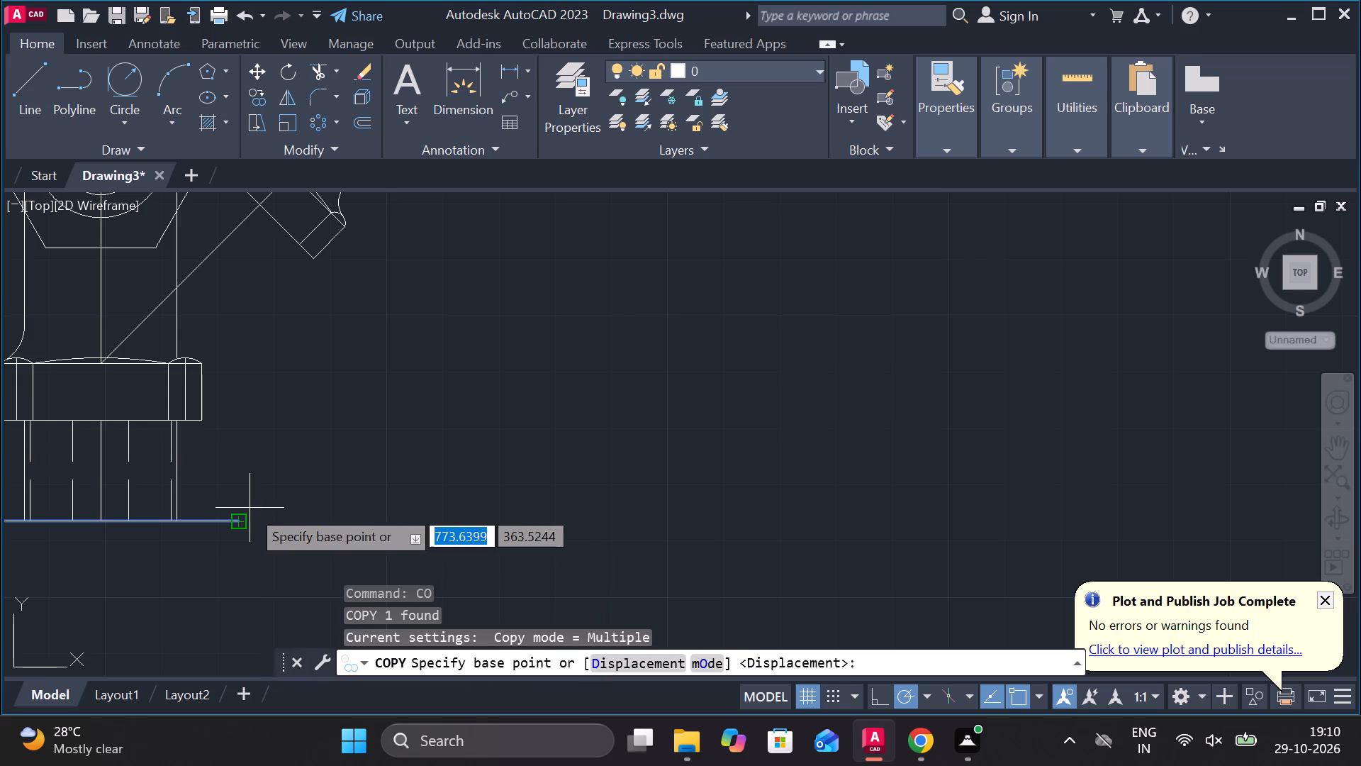
pyautogui.click(101, 521)
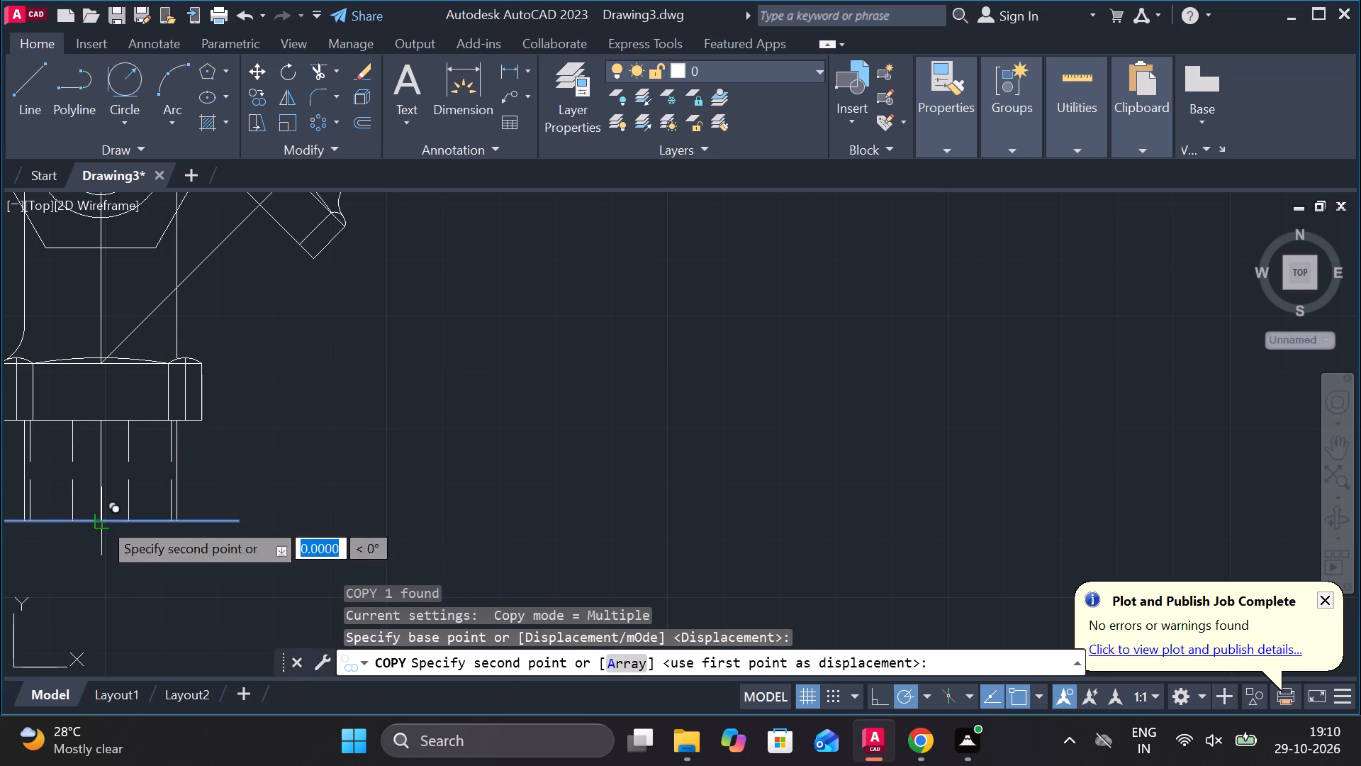
pyautogui.write('32')
pyautogui.press('Return')
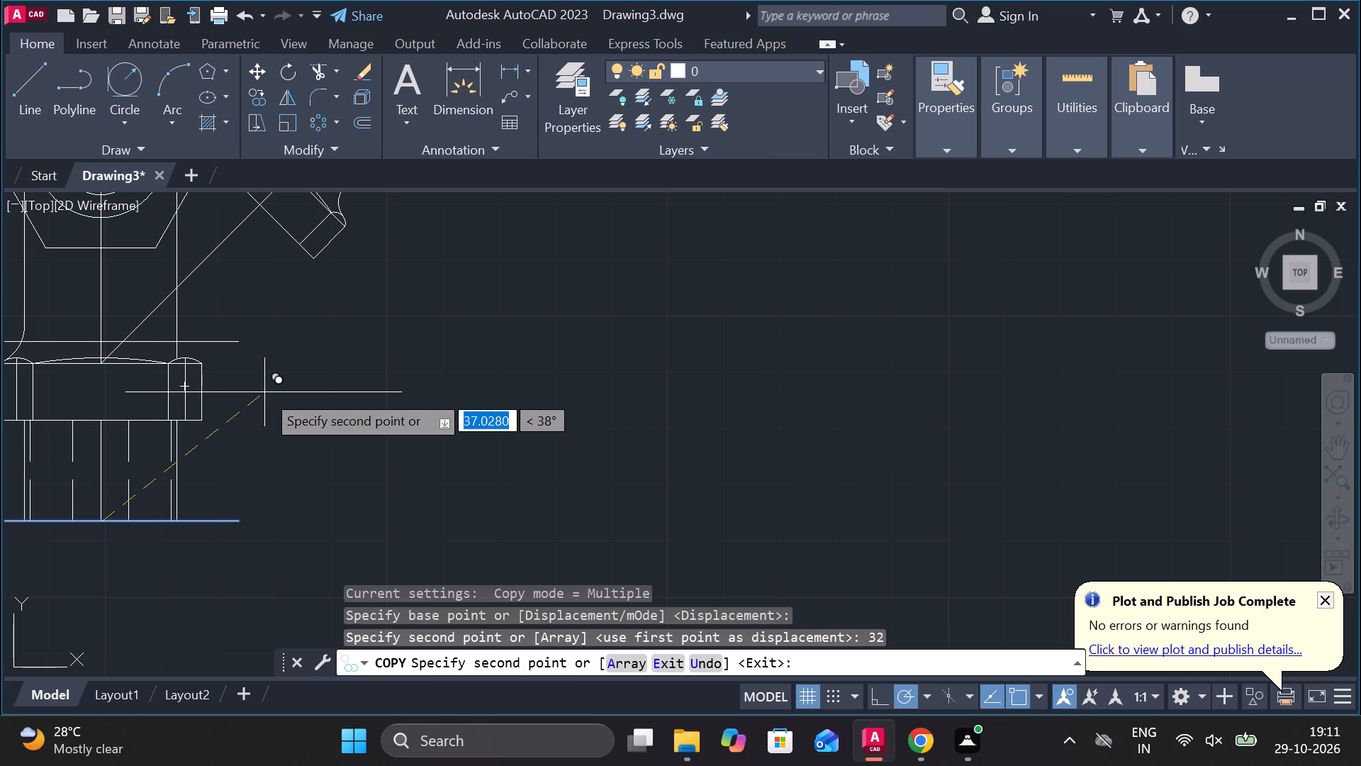
pyautogui.press('Escape')
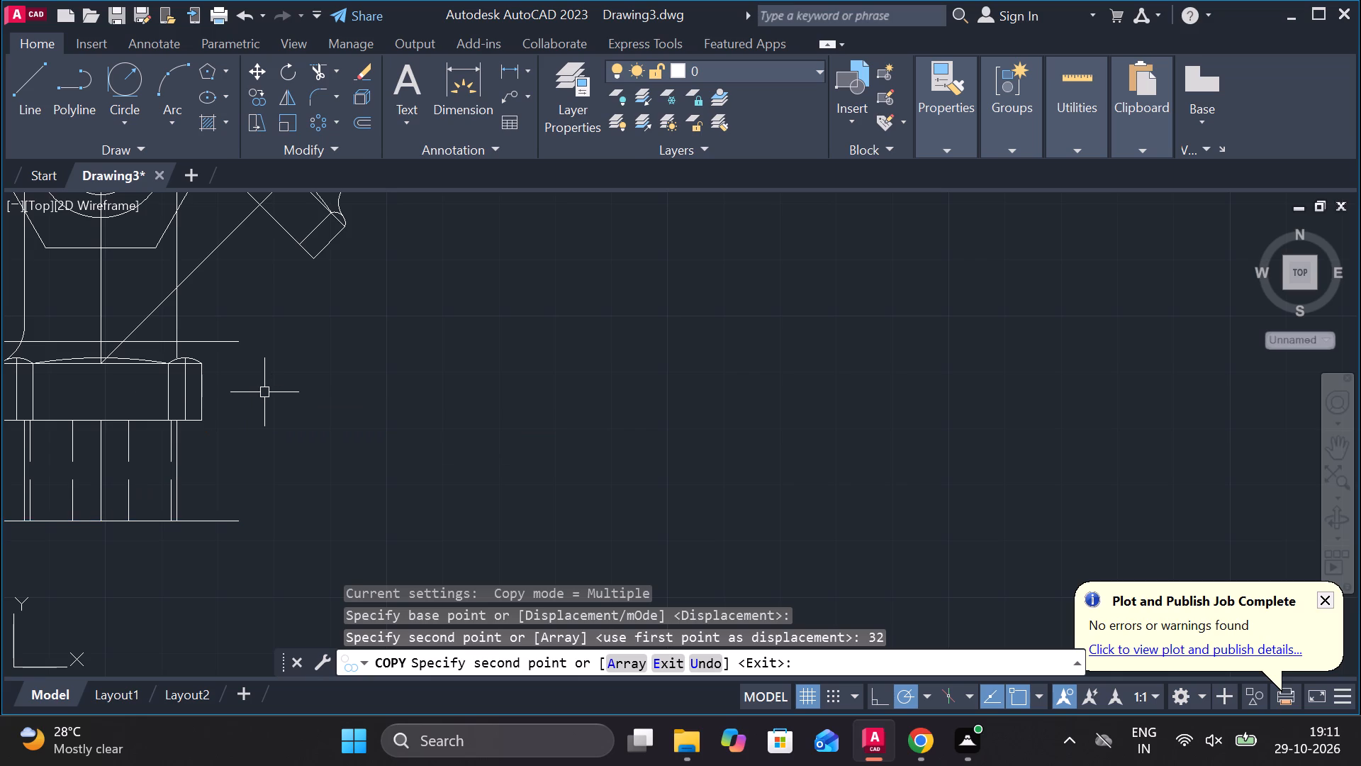
# Measure the lower nut's height from its underside to the crown of its top arc with a temporary linear dimension.
pyautogui.click(503, 70)
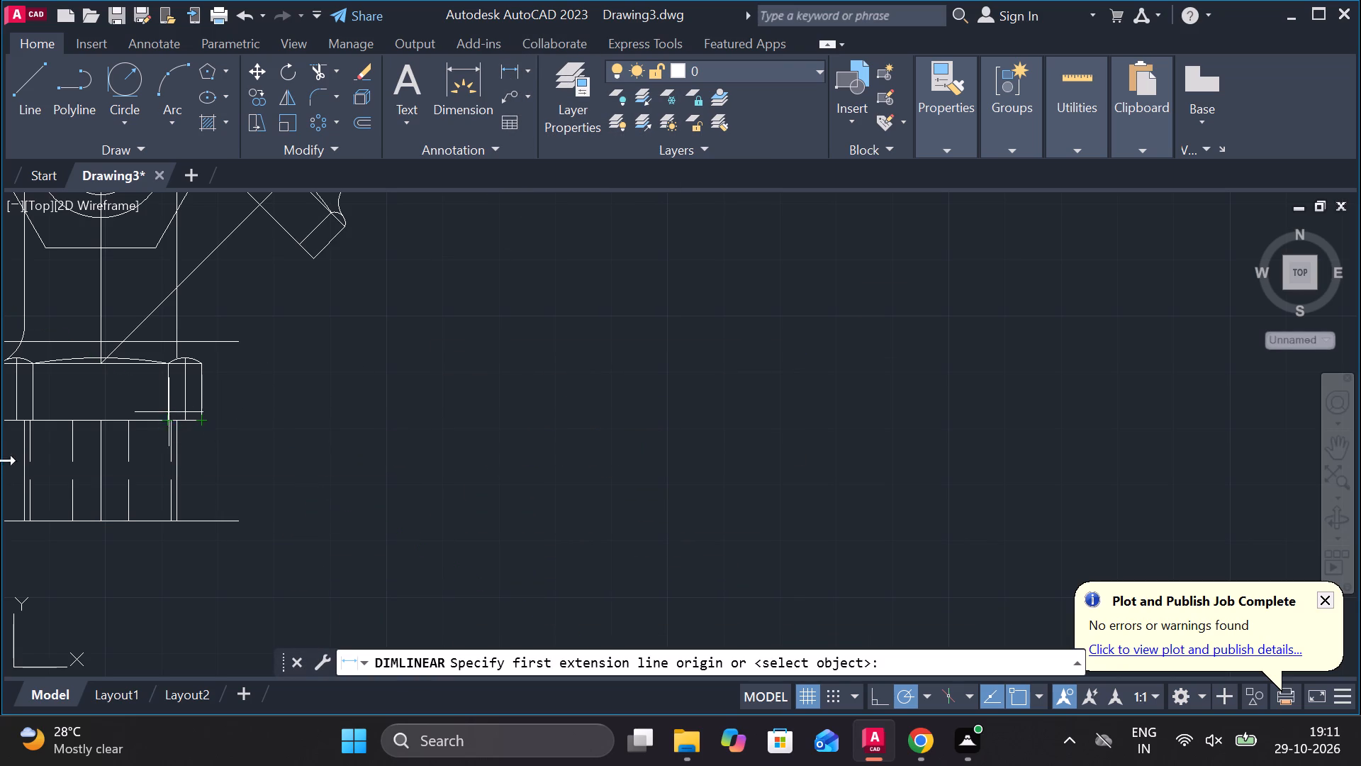
pyautogui.click(105, 417)
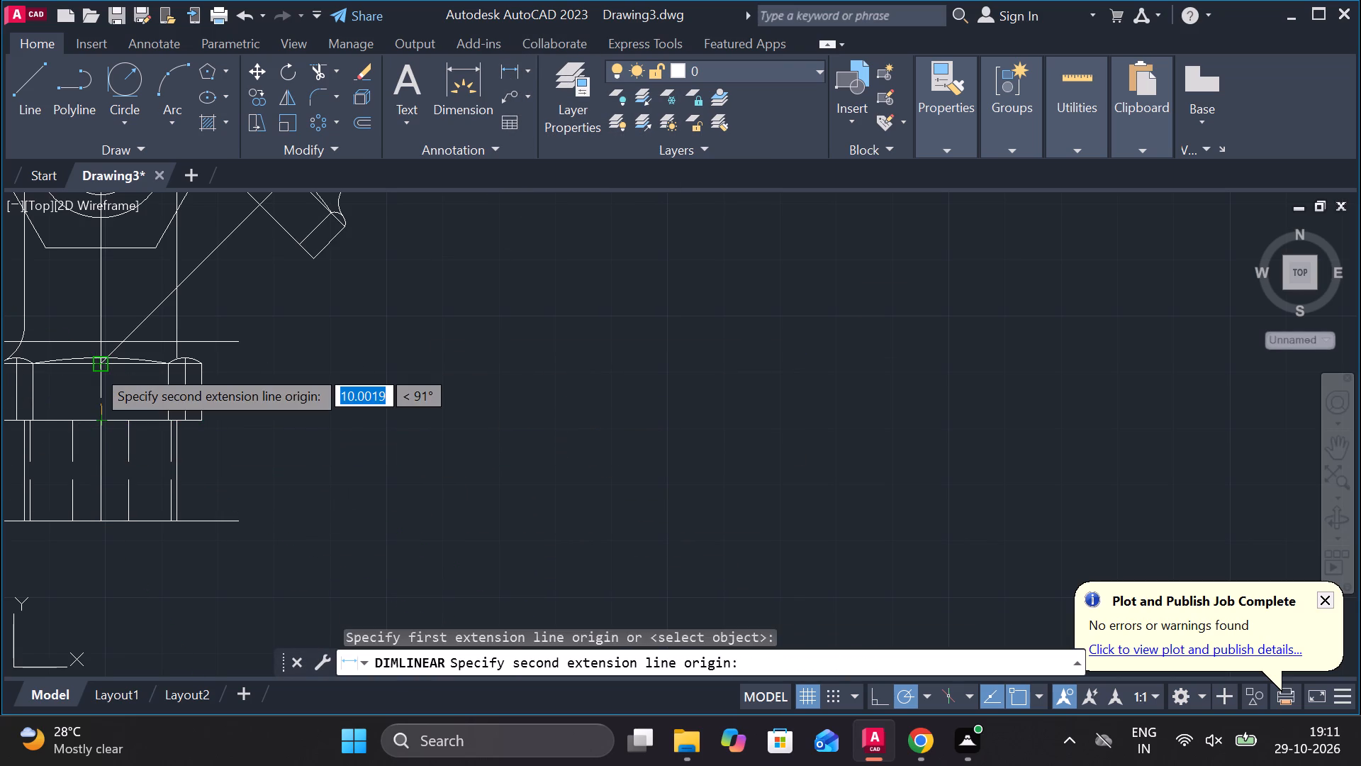
pyautogui.click(94, 356)
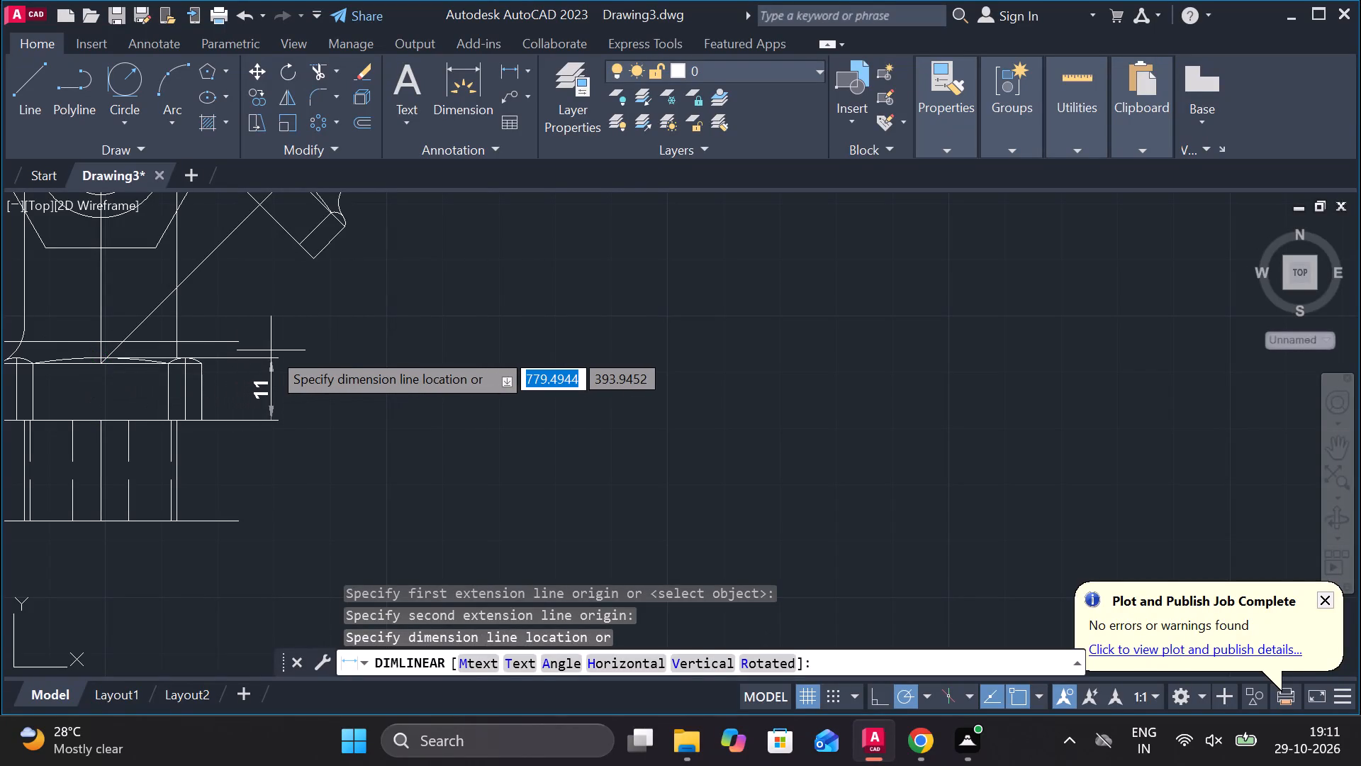
pyautogui.press('Escape')
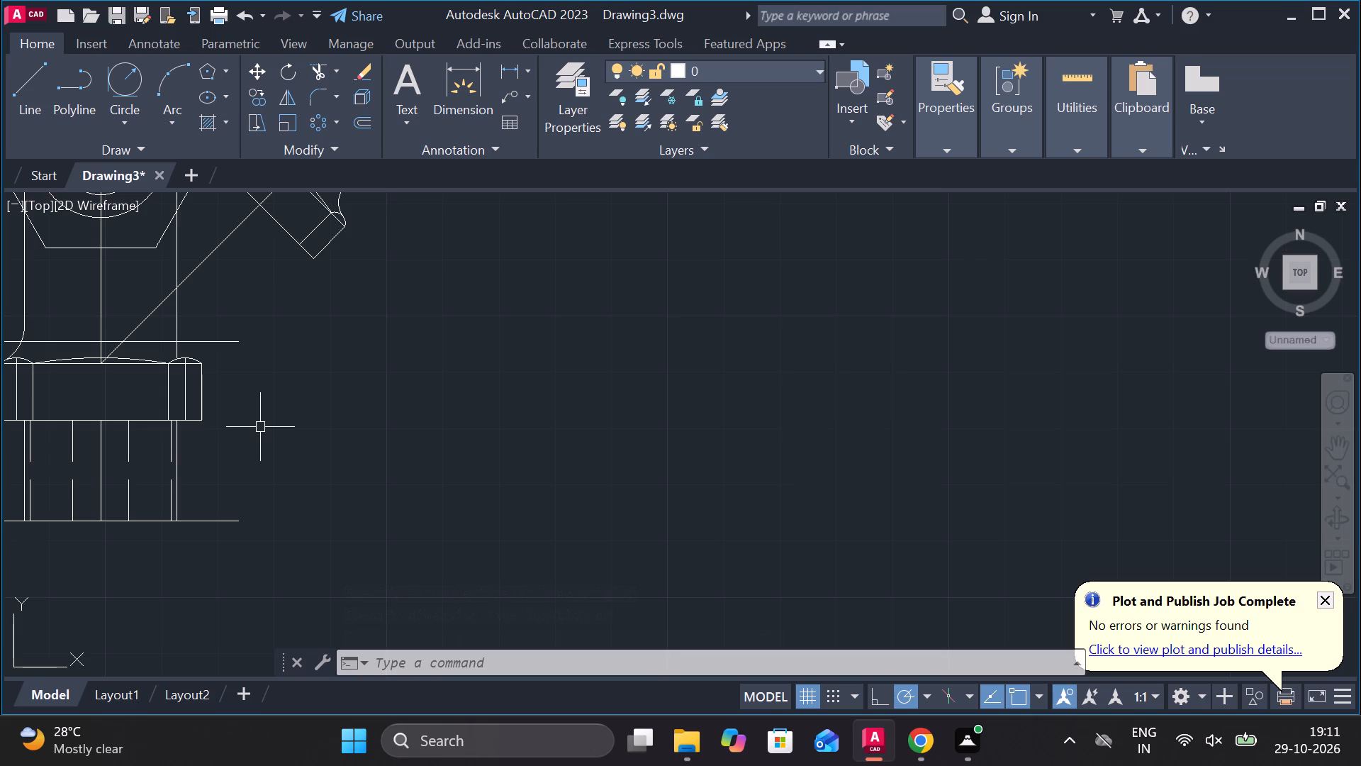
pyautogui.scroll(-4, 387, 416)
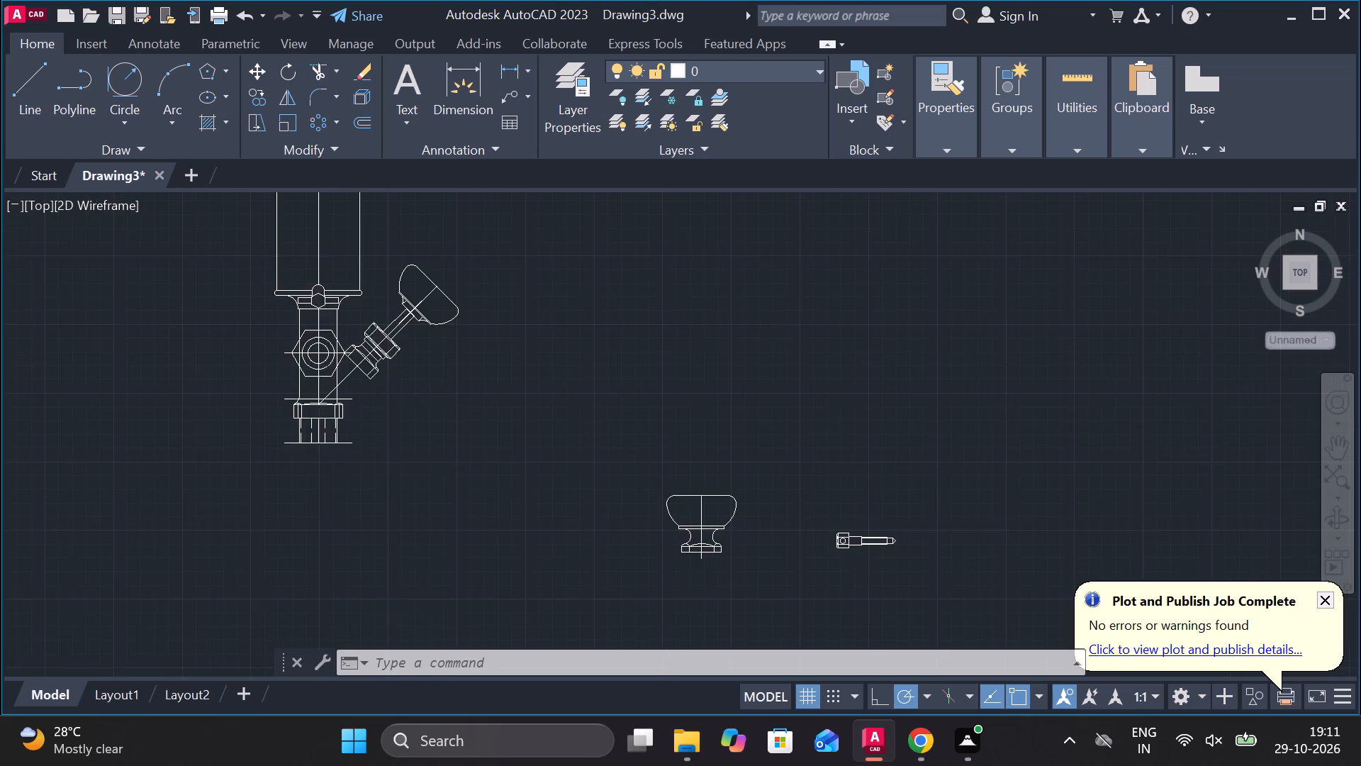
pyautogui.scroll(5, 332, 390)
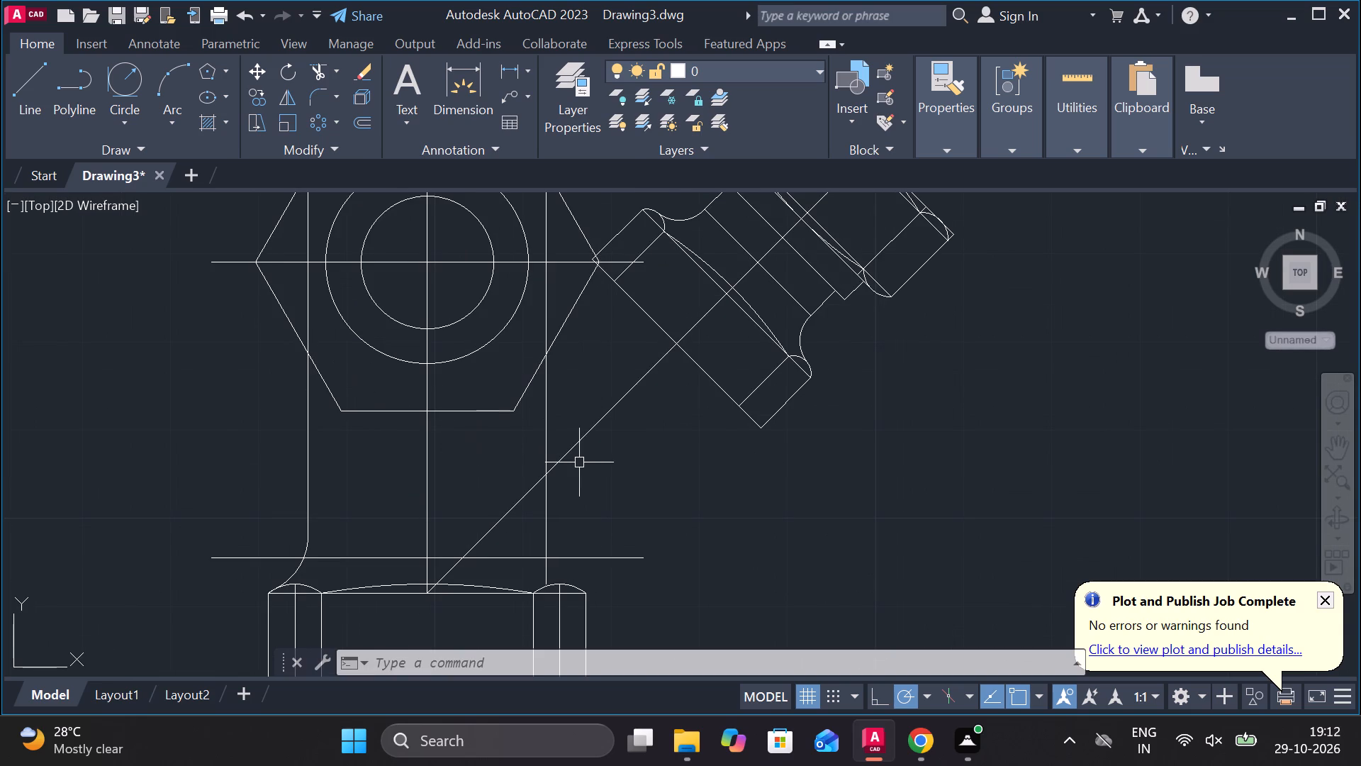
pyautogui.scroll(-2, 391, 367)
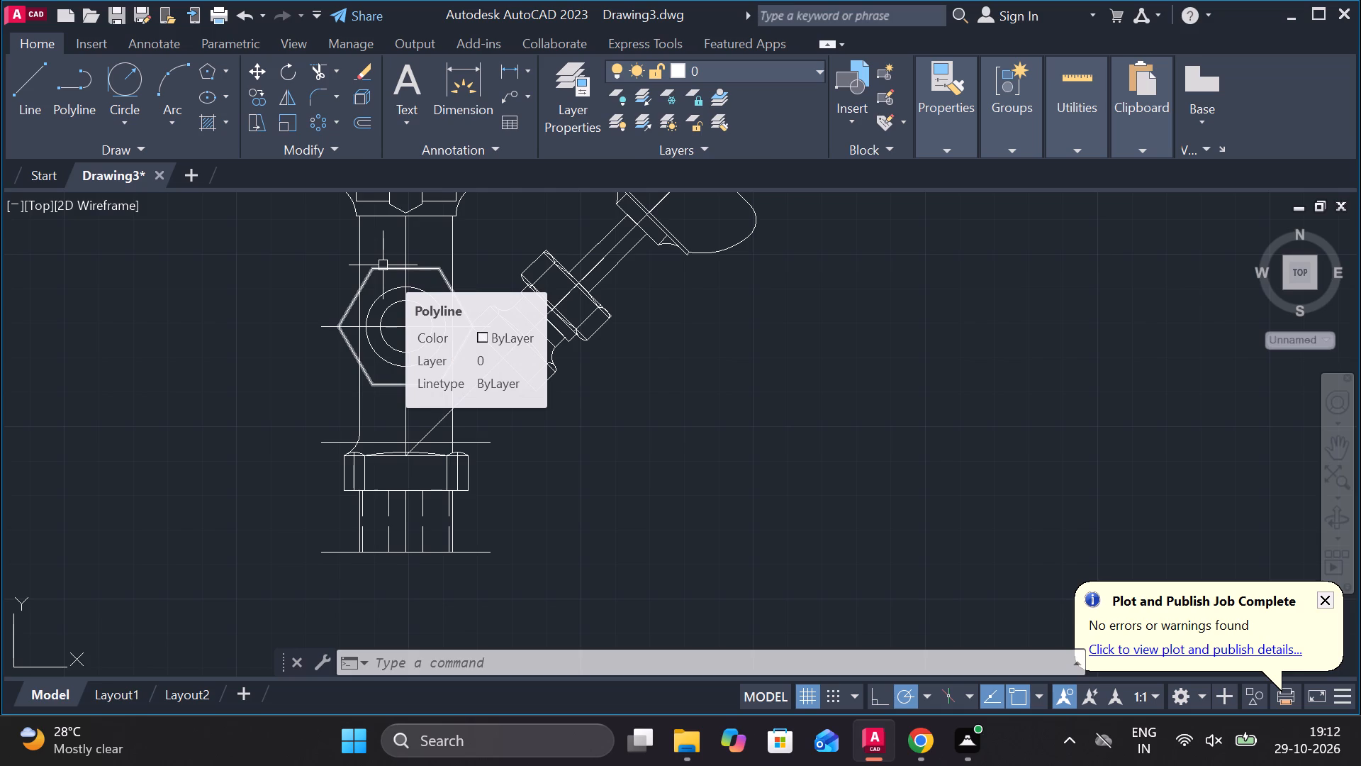
# Try to measure the vertical distance from the underside of the cylinder's lower flange to the hexagon's centre with a temporary linear dimension.
pyautogui.scroll(2, 400, 246)
pyautogui.scroll(-2, 400, 246)
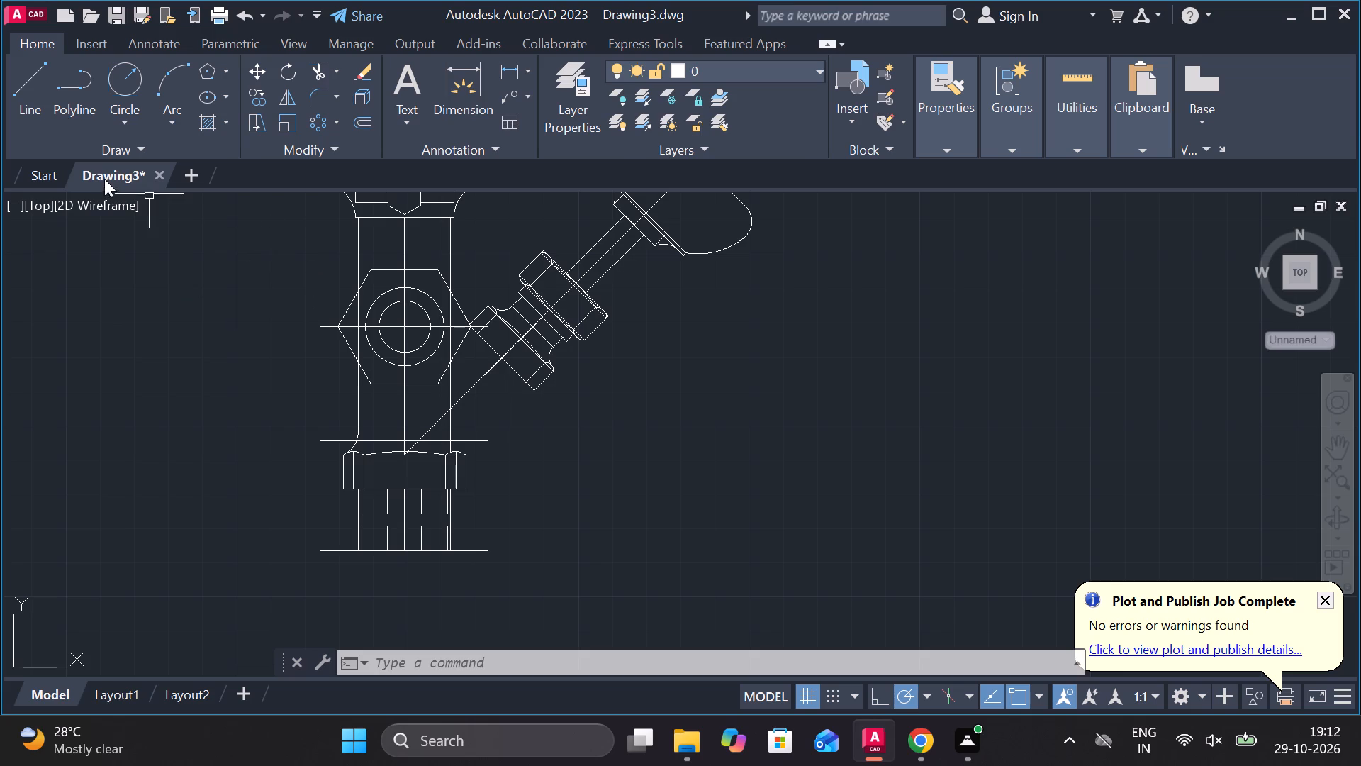
pyautogui.click(505, 68)
pyautogui.scroll(-3, 407, 223)
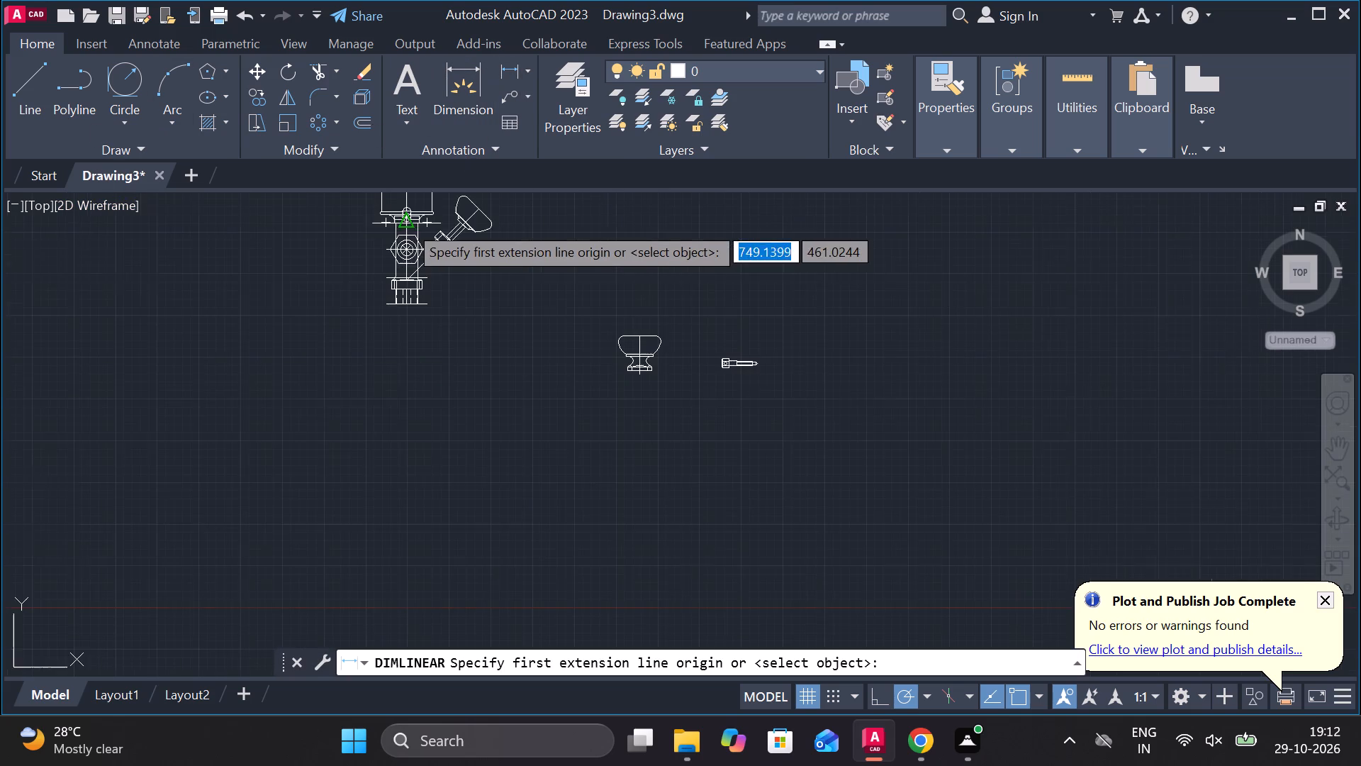
pyautogui.scroll(3, 349, 200)
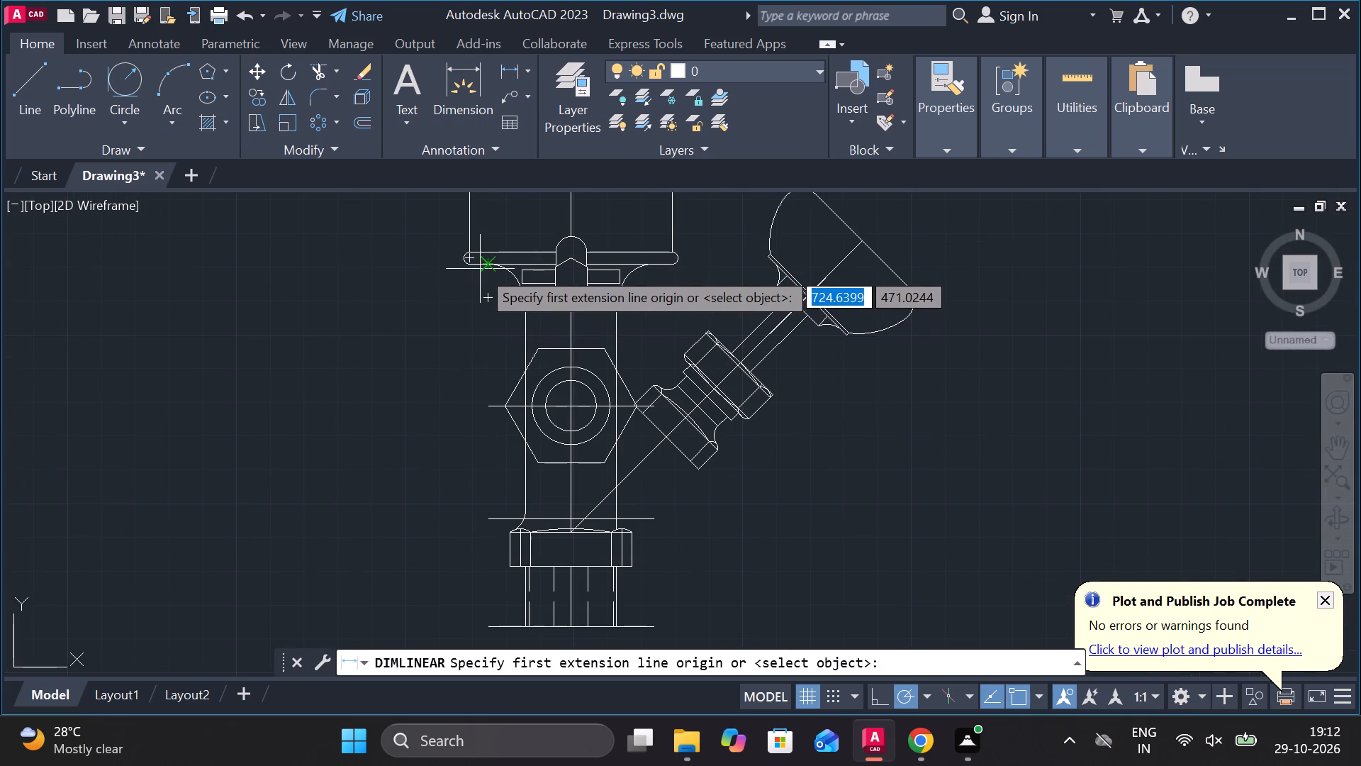
pyautogui.click(485, 263)
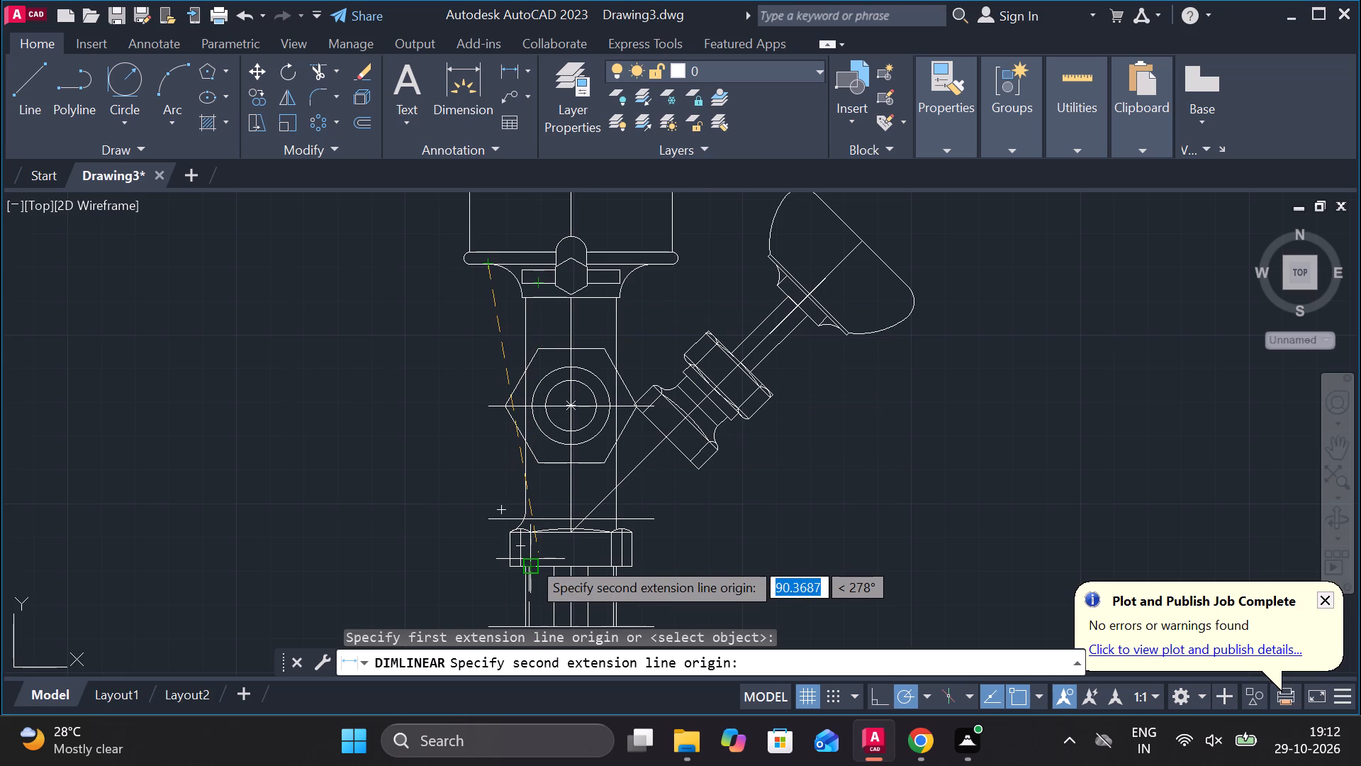
pyautogui.click(562, 410)
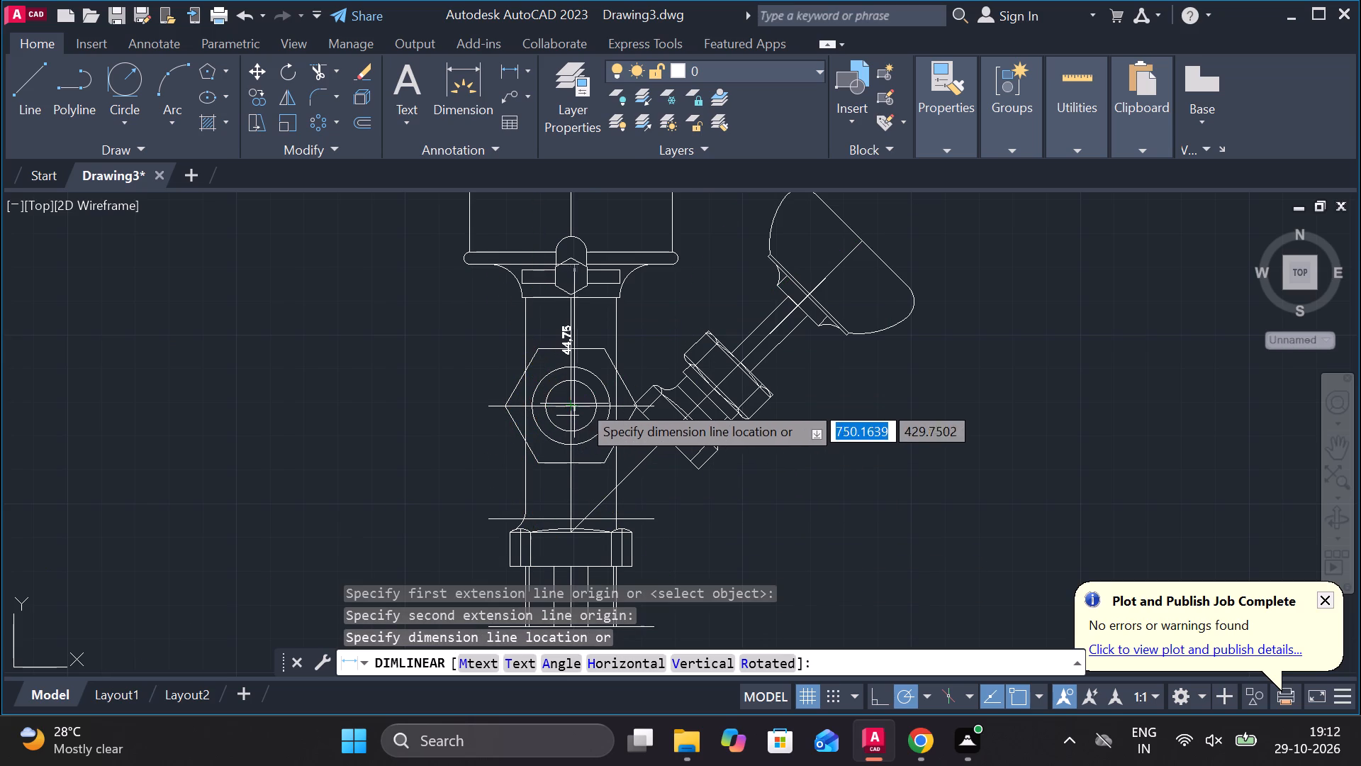
pyautogui.press('Escape')
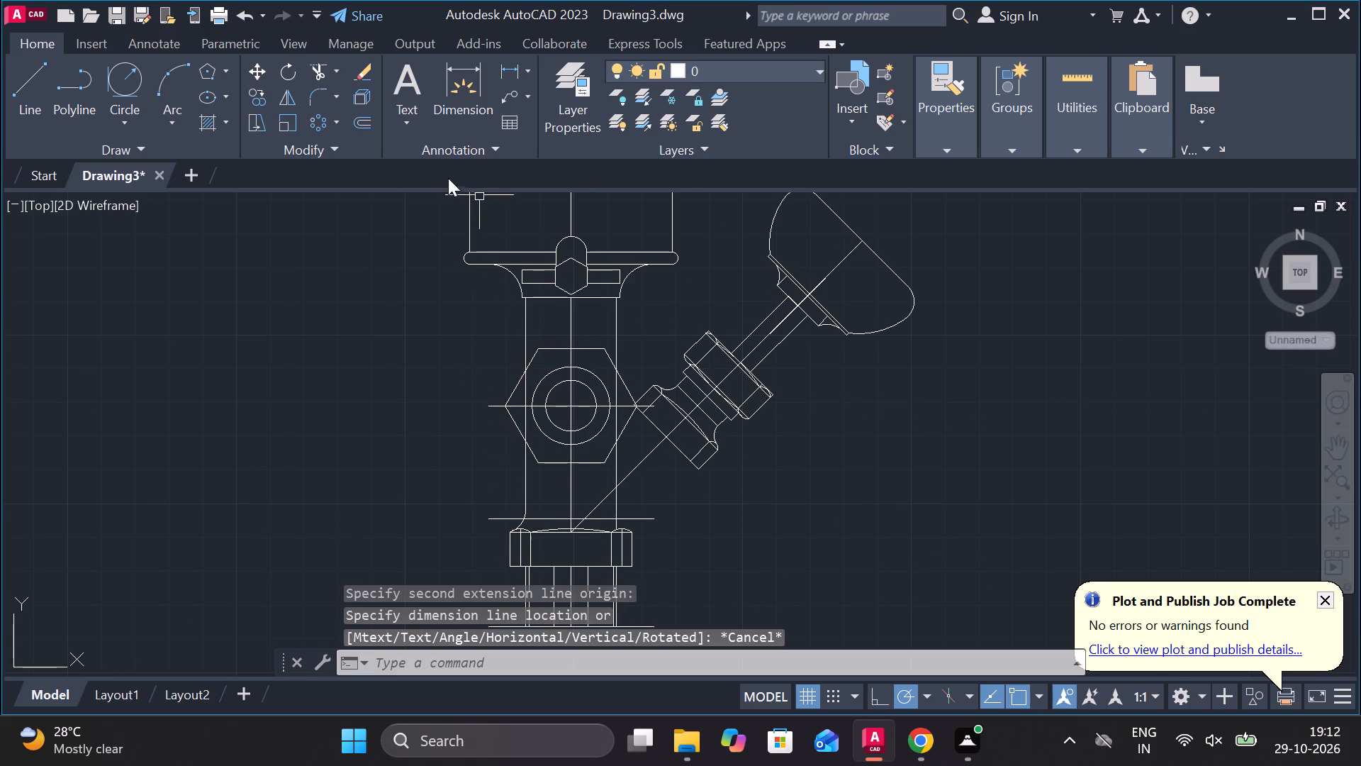
# Measure the vertical distance from the flange underside, at the start of its curved neck, to the exact centre of the hexagon's circles.
pyautogui.click(512, 64)
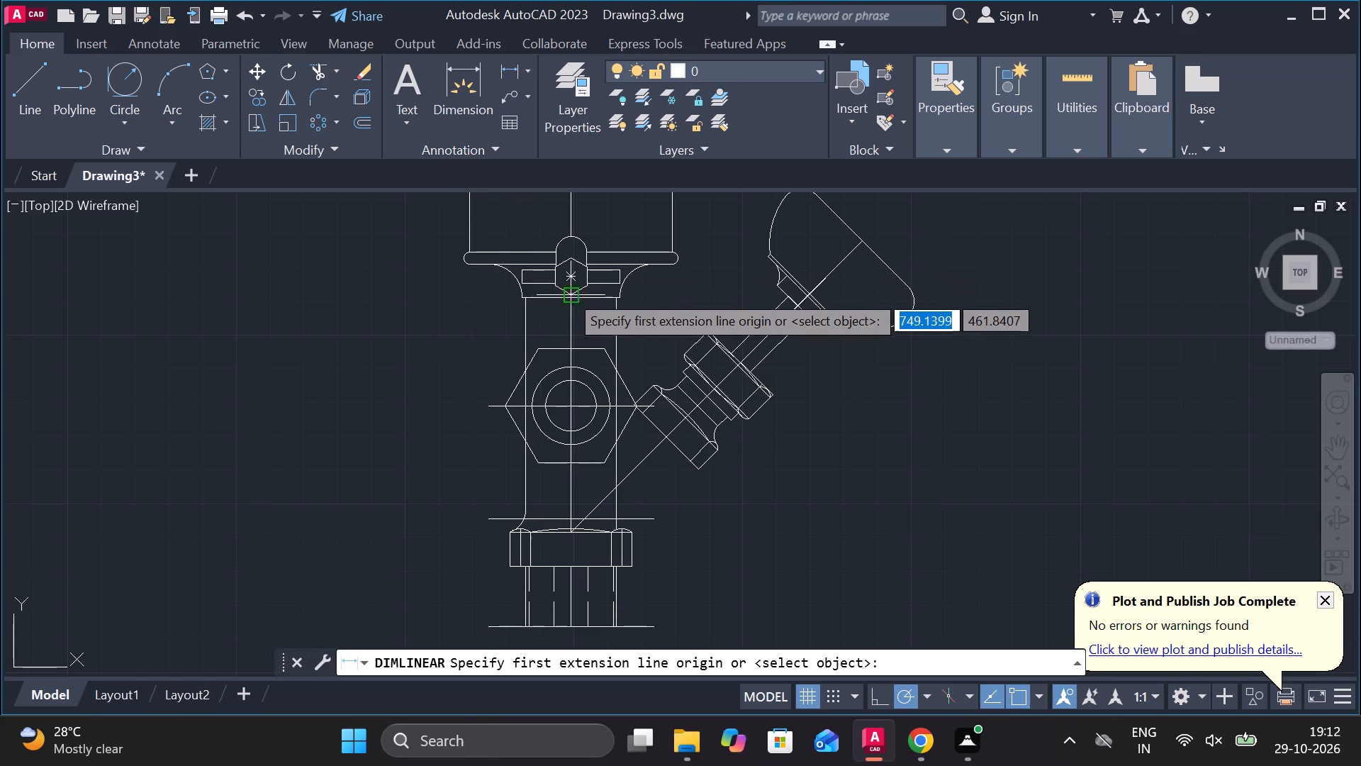
pyautogui.scroll(4, 566, 286)
pyautogui.scroll(-4, 194, 251)
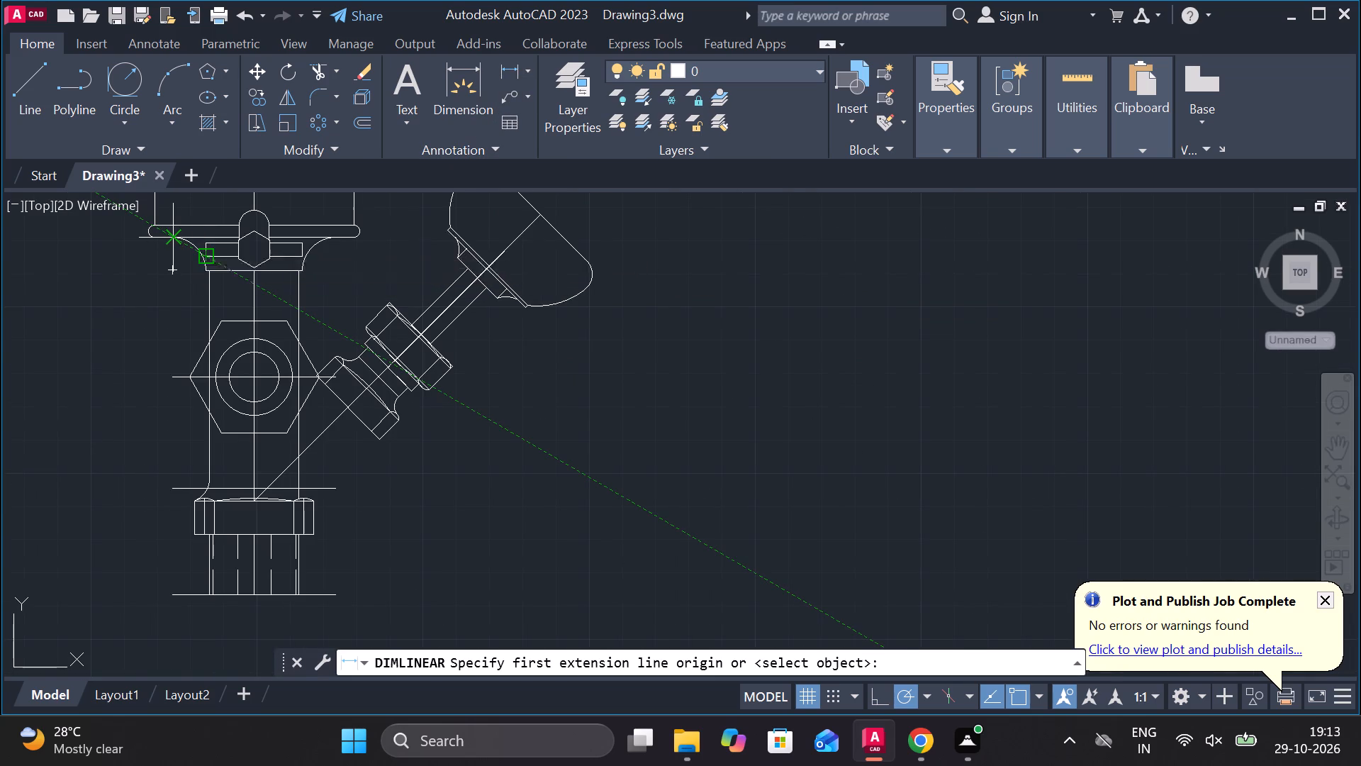
pyautogui.scroll(3, 176, 236)
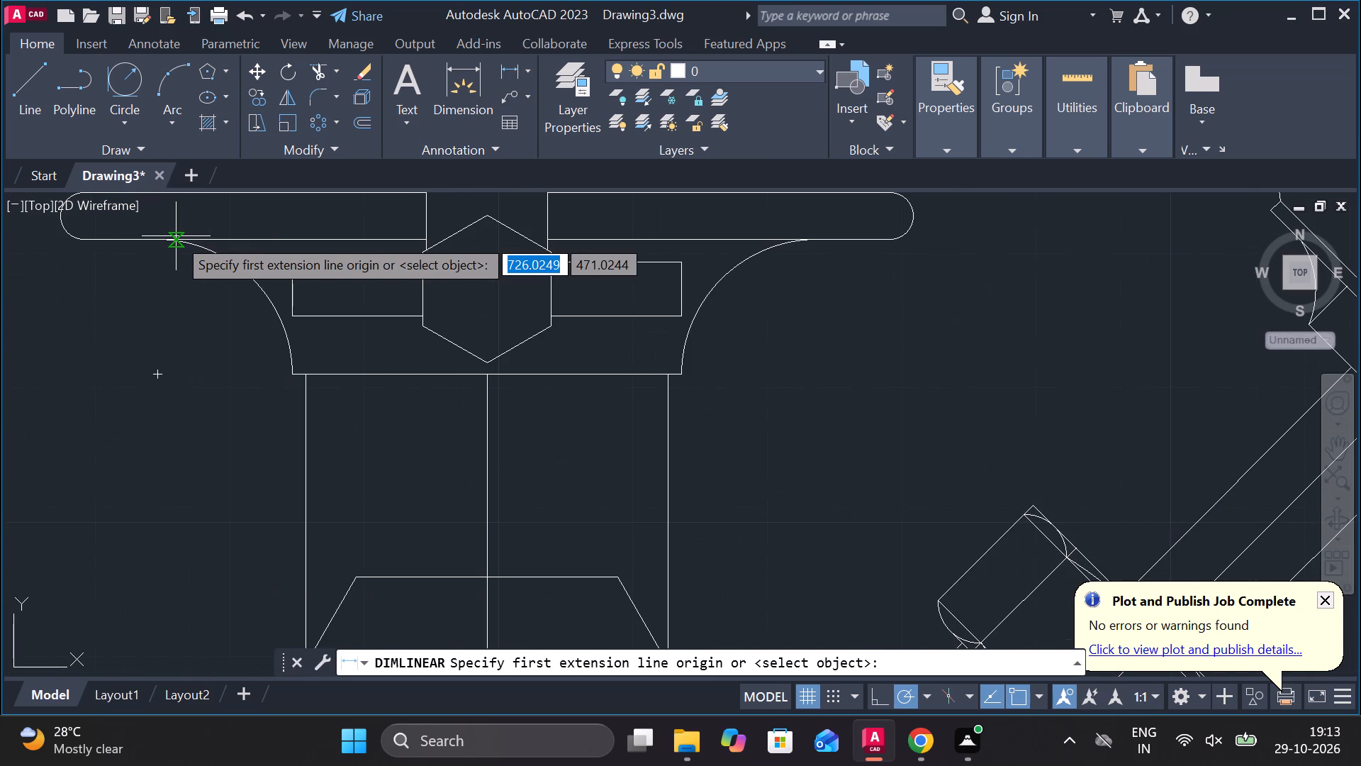
pyautogui.click(164, 240)
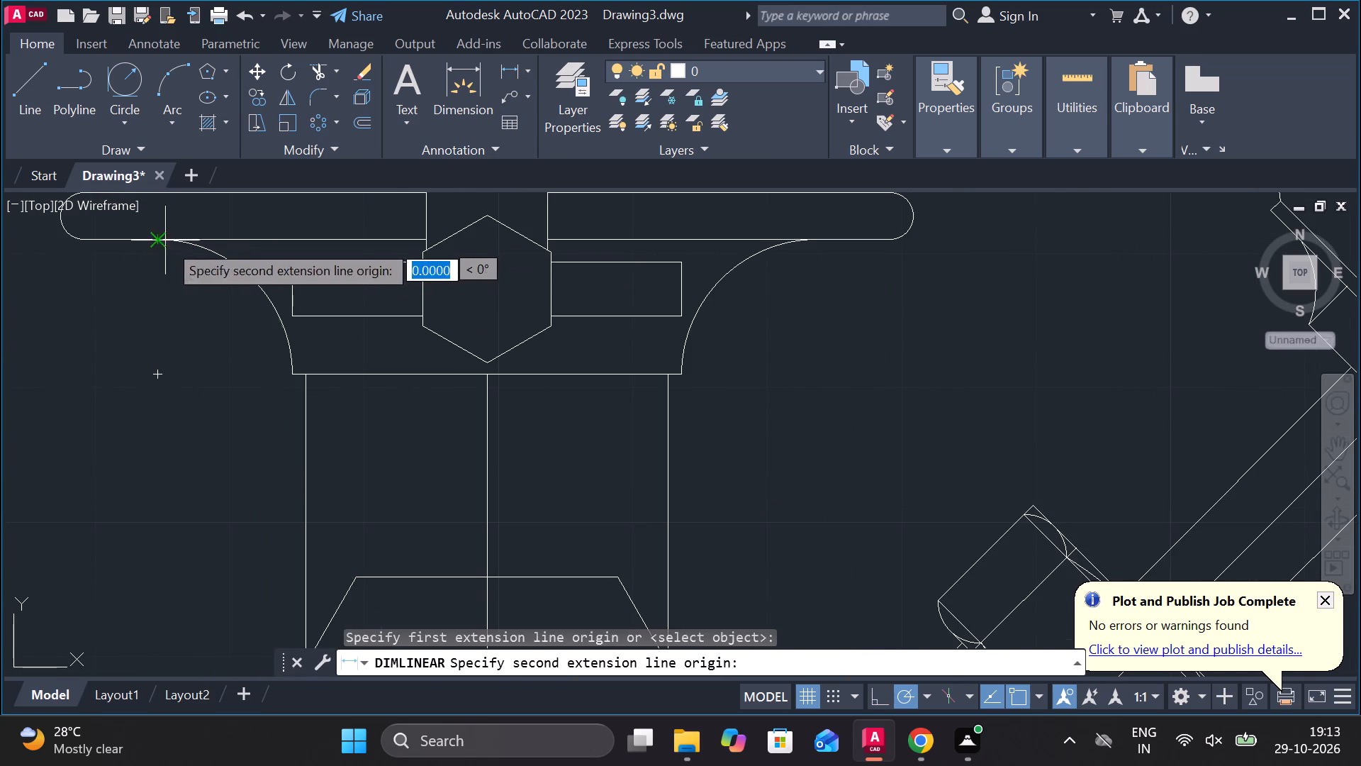
pyautogui.scroll(-3, 256, 342)
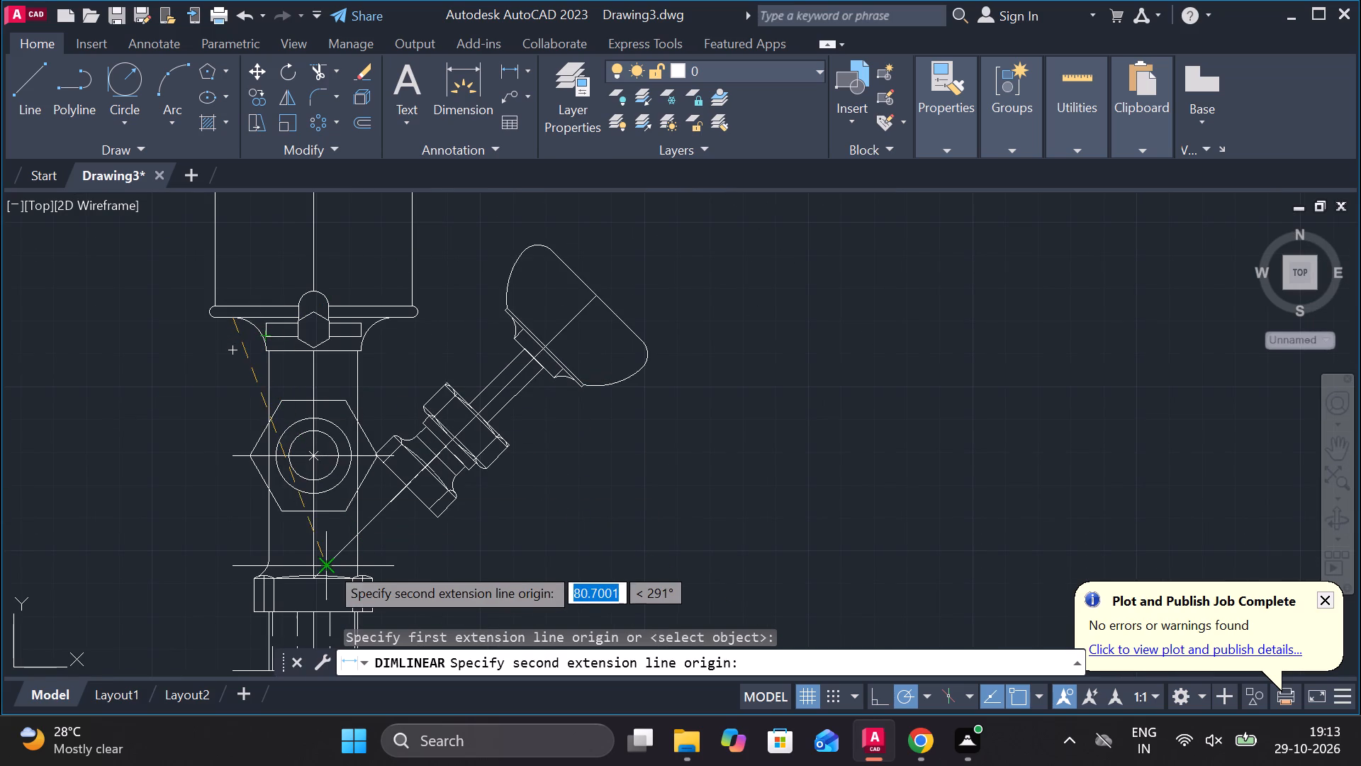
pyautogui.click(313, 455)
pyautogui.scroll(3, 147, 396)
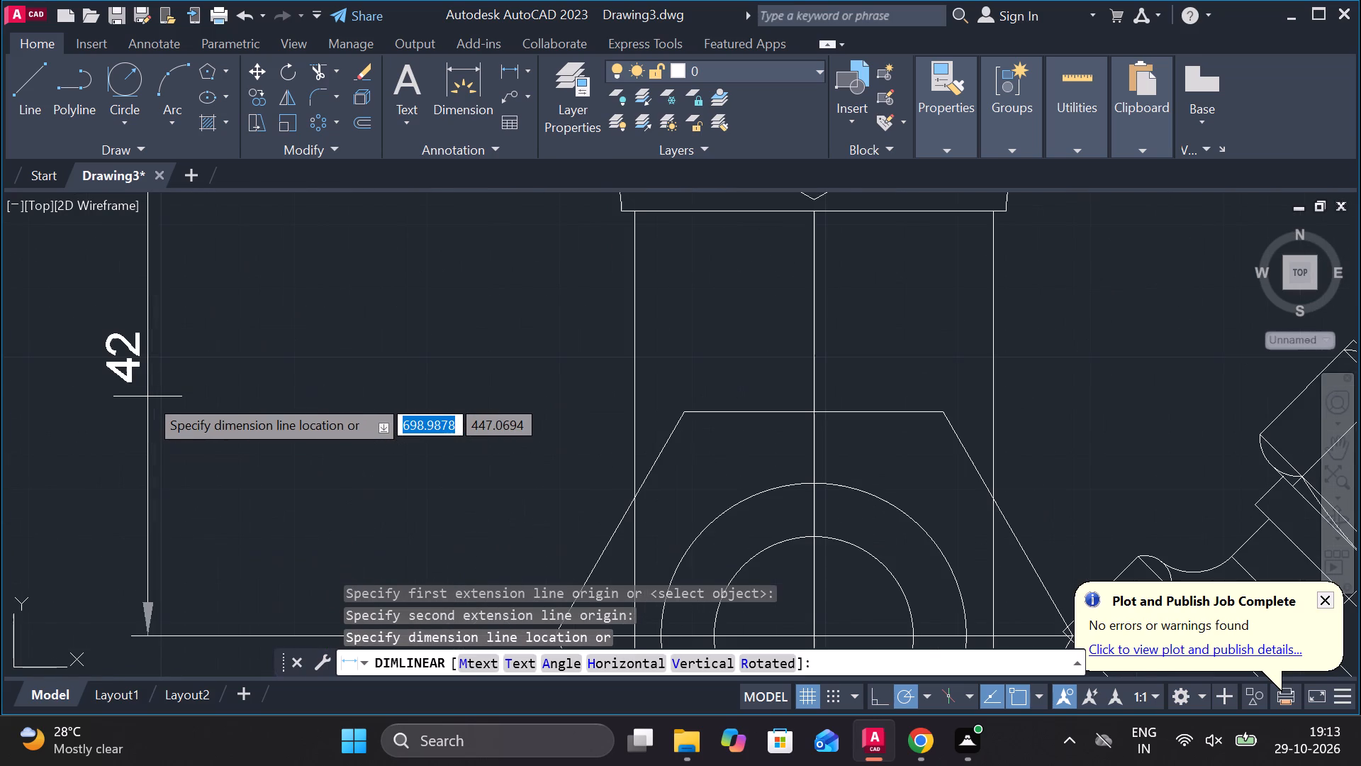
pyautogui.scroll(-3, 147, 396)
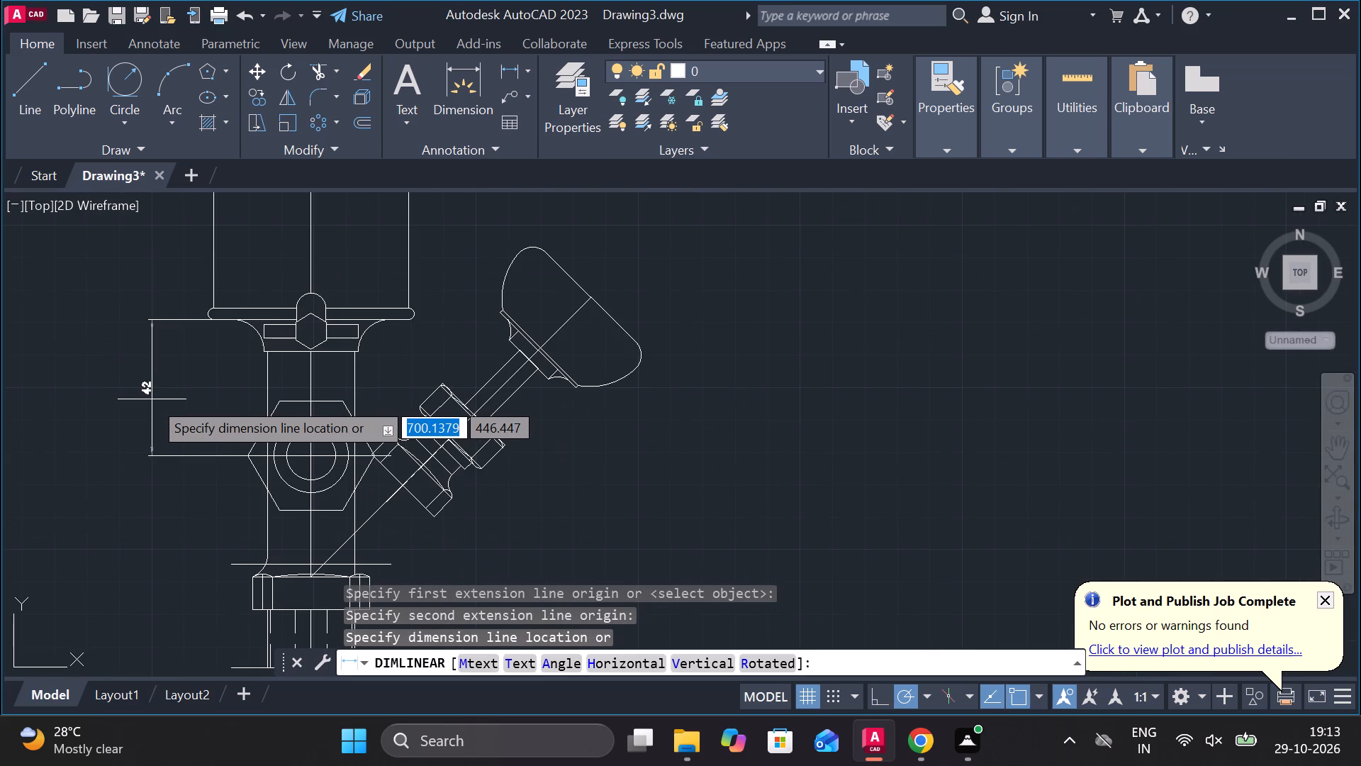
pyautogui.press('Escape')
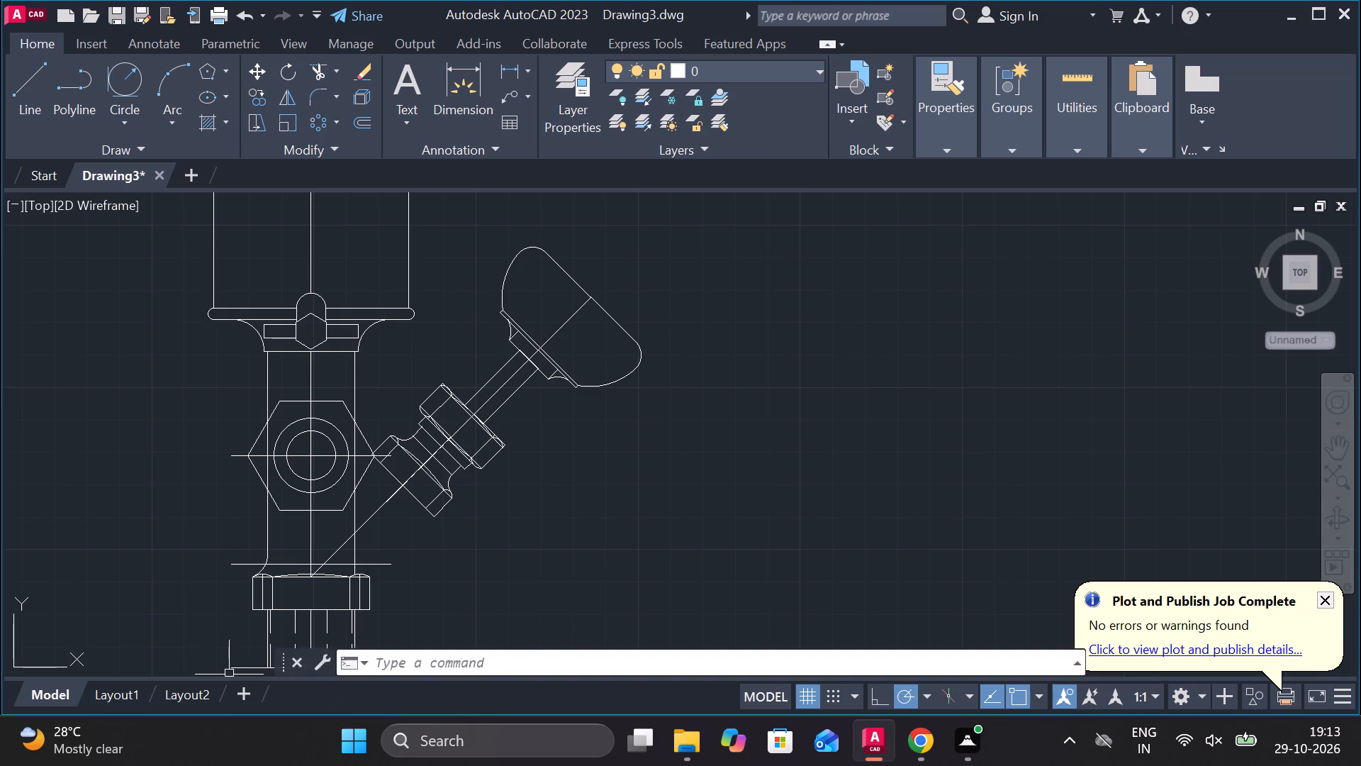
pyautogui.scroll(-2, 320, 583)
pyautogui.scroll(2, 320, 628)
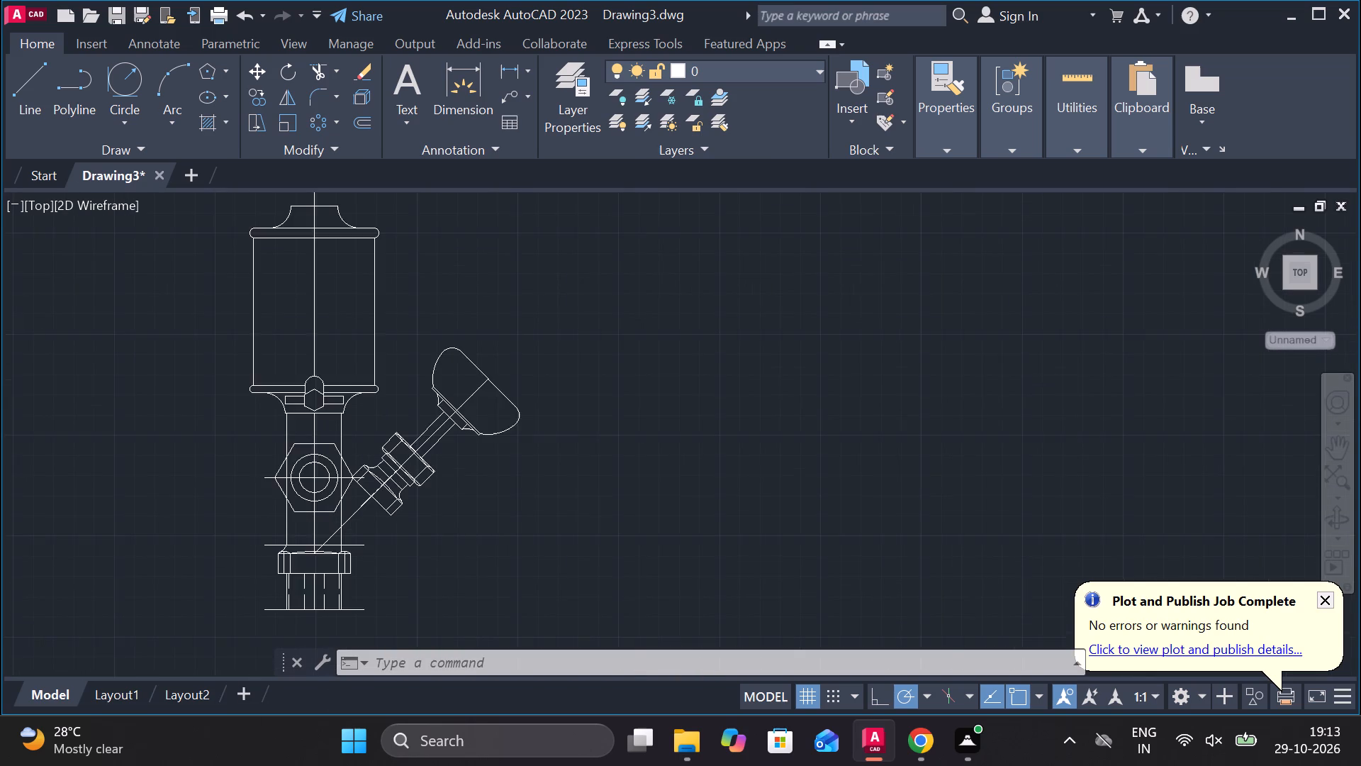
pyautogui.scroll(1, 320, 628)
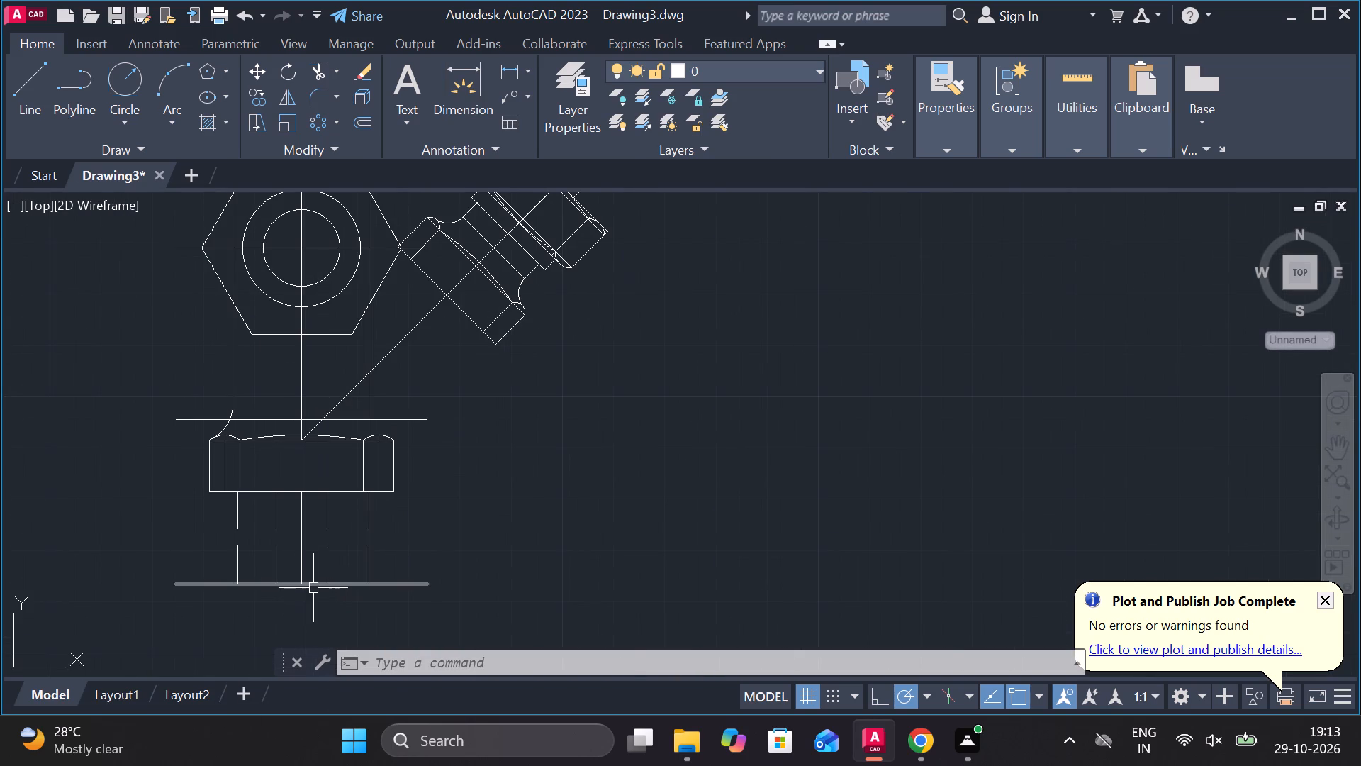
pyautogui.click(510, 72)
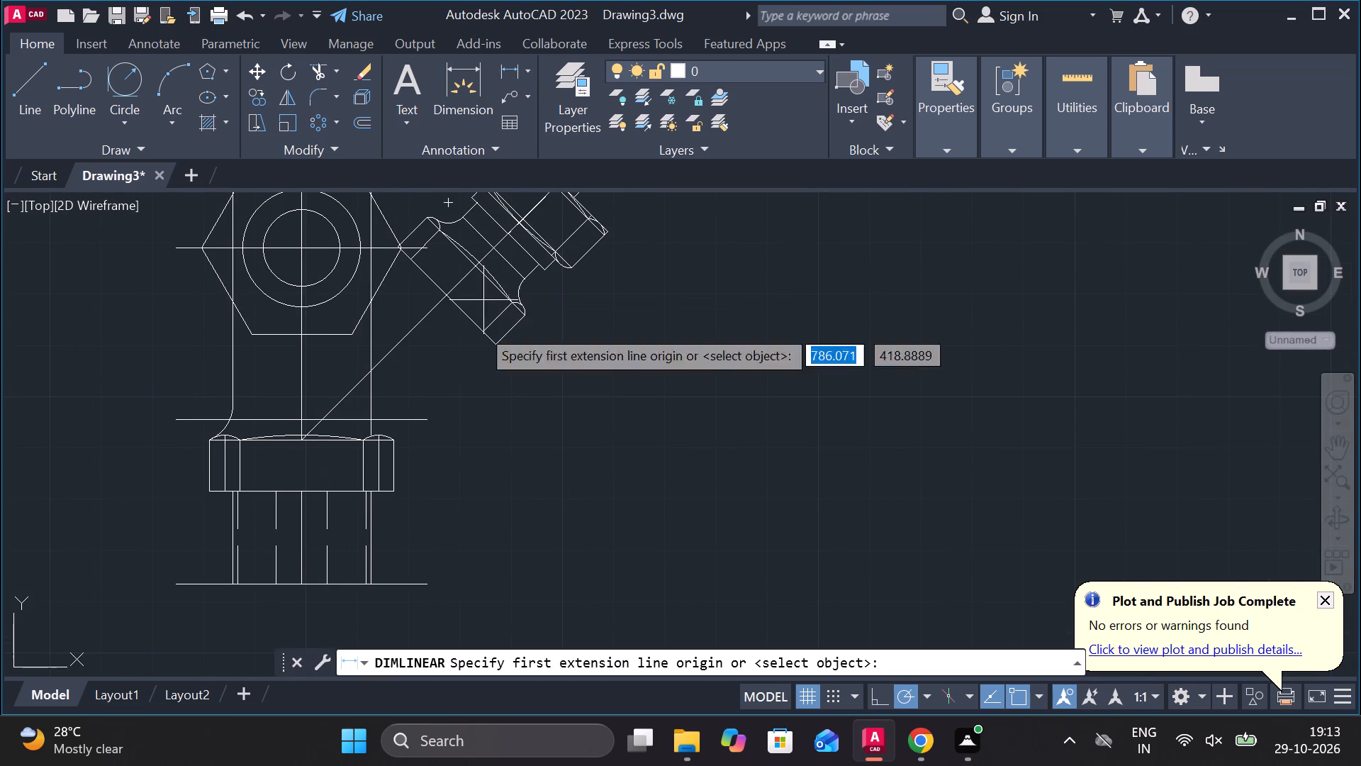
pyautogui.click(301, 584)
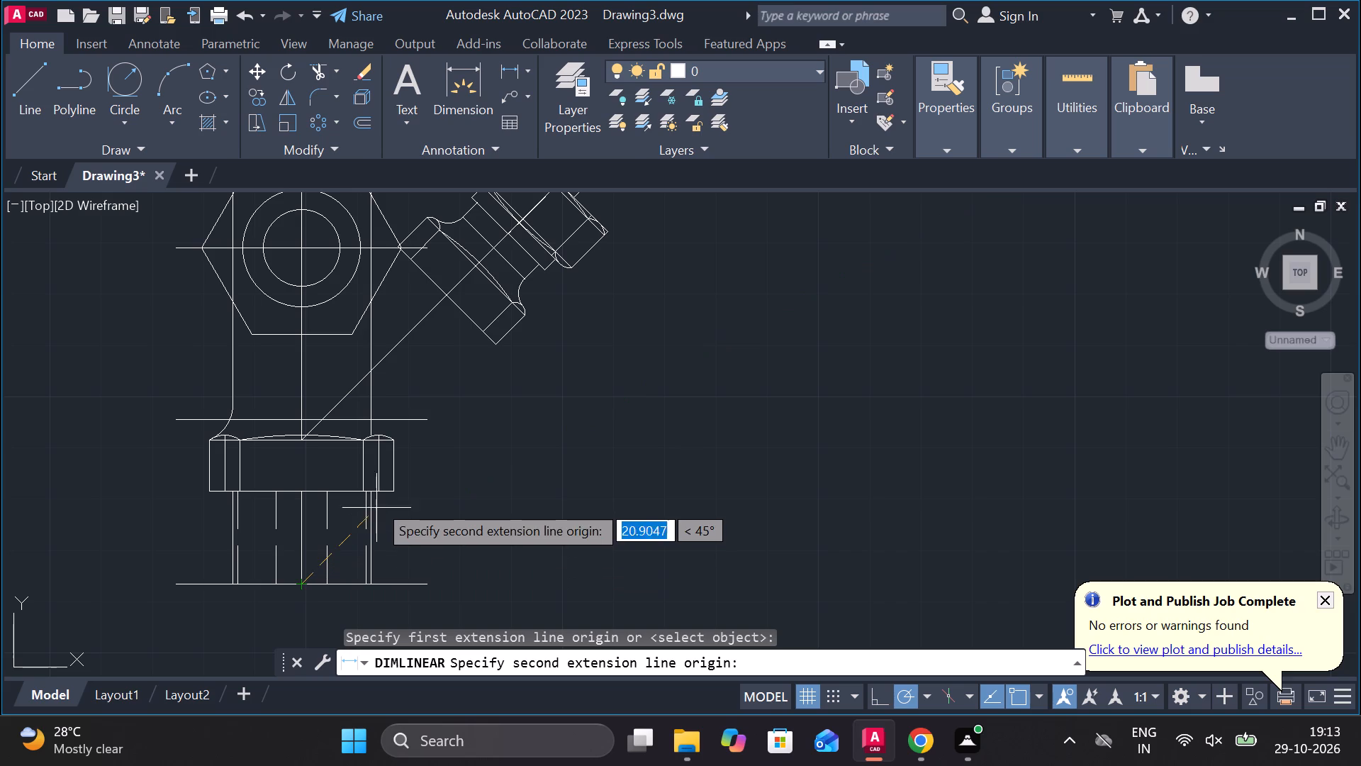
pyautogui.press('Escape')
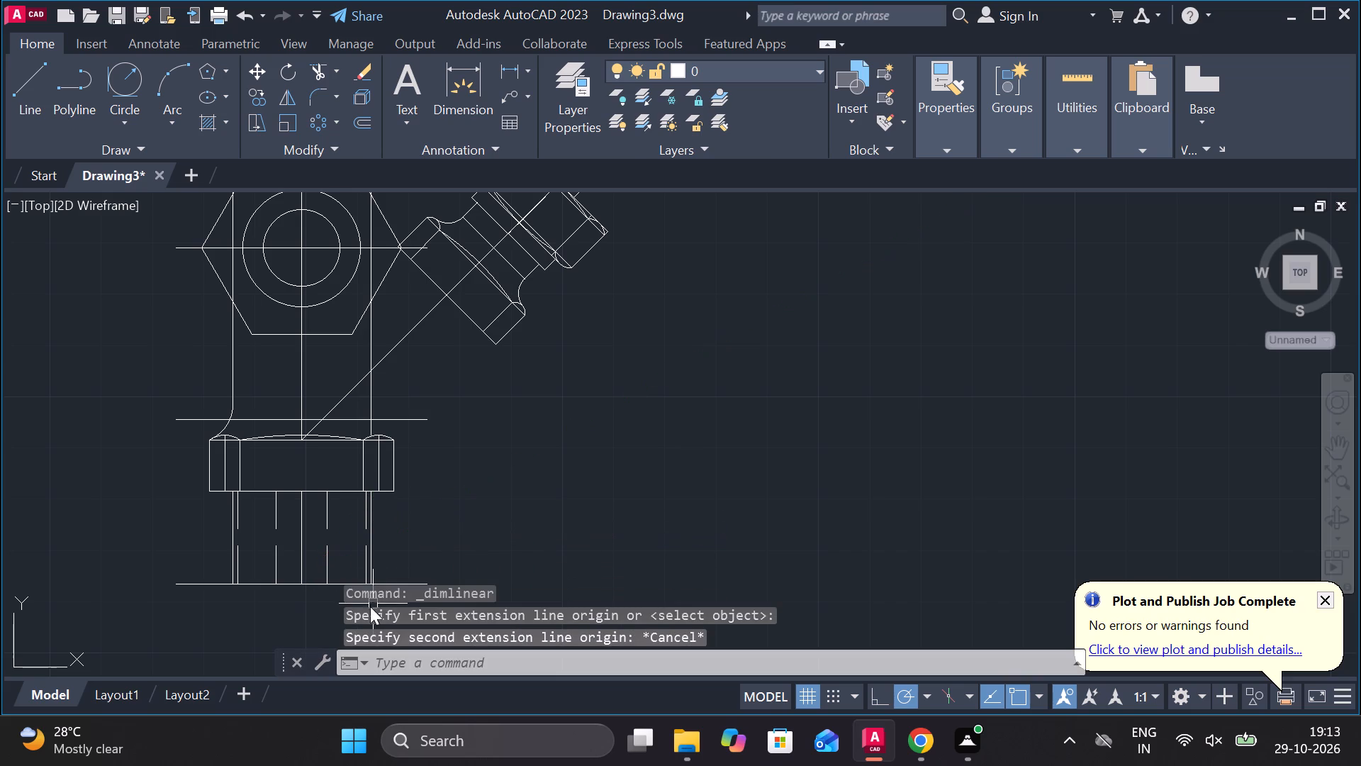
# Copy the column's horizontal base line 85 units straight up from its midpoint.
pyautogui.click(198, 581)
pyautogui.write('CO')
pyautogui.press('Return')
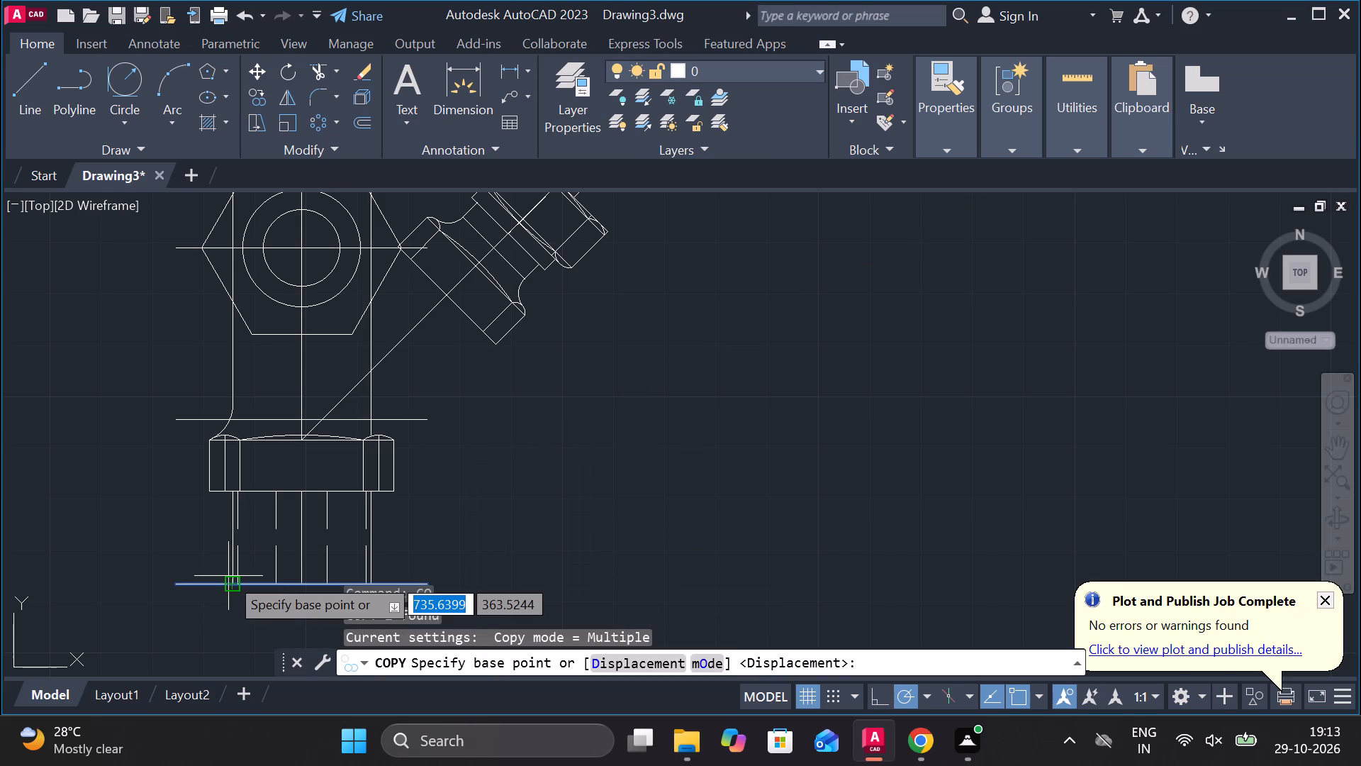
pyautogui.click(296, 582)
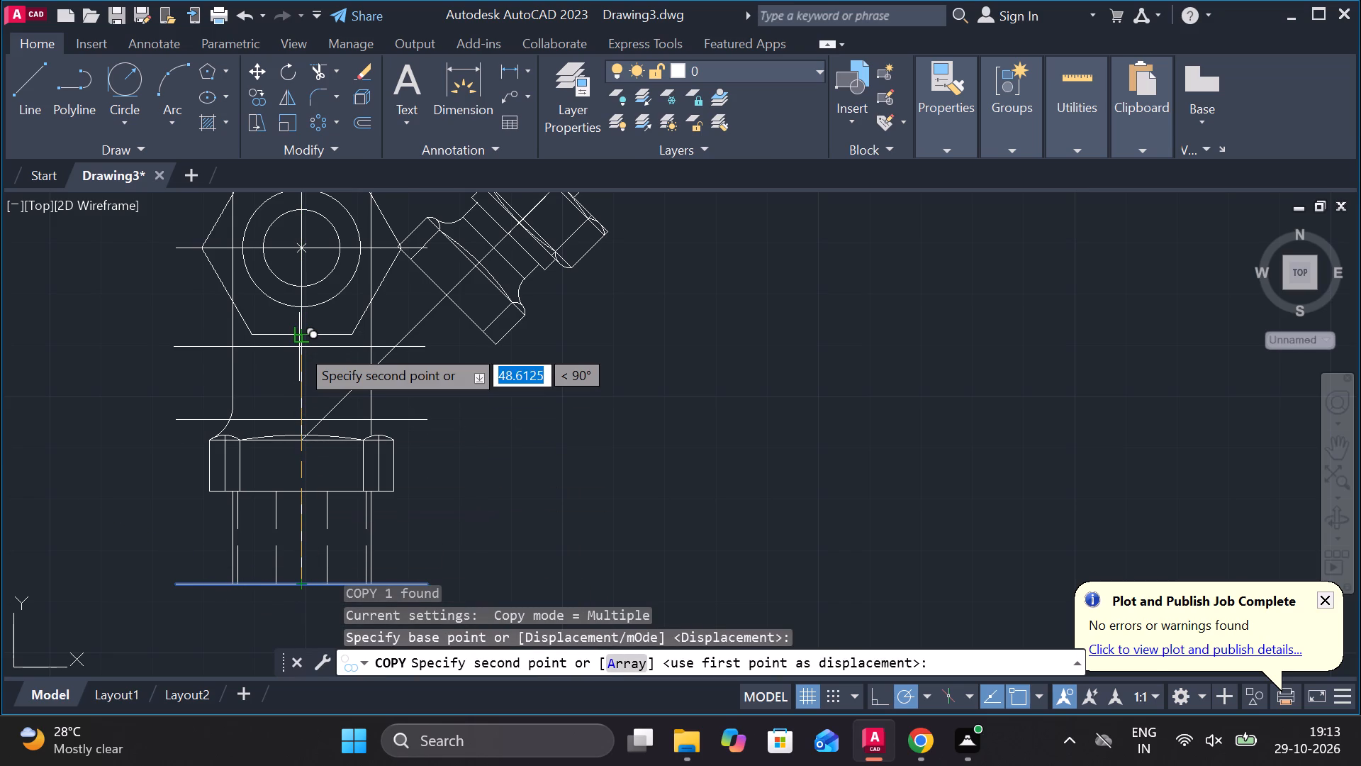
pyautogui.write('85')
pyautogui.press('Return')
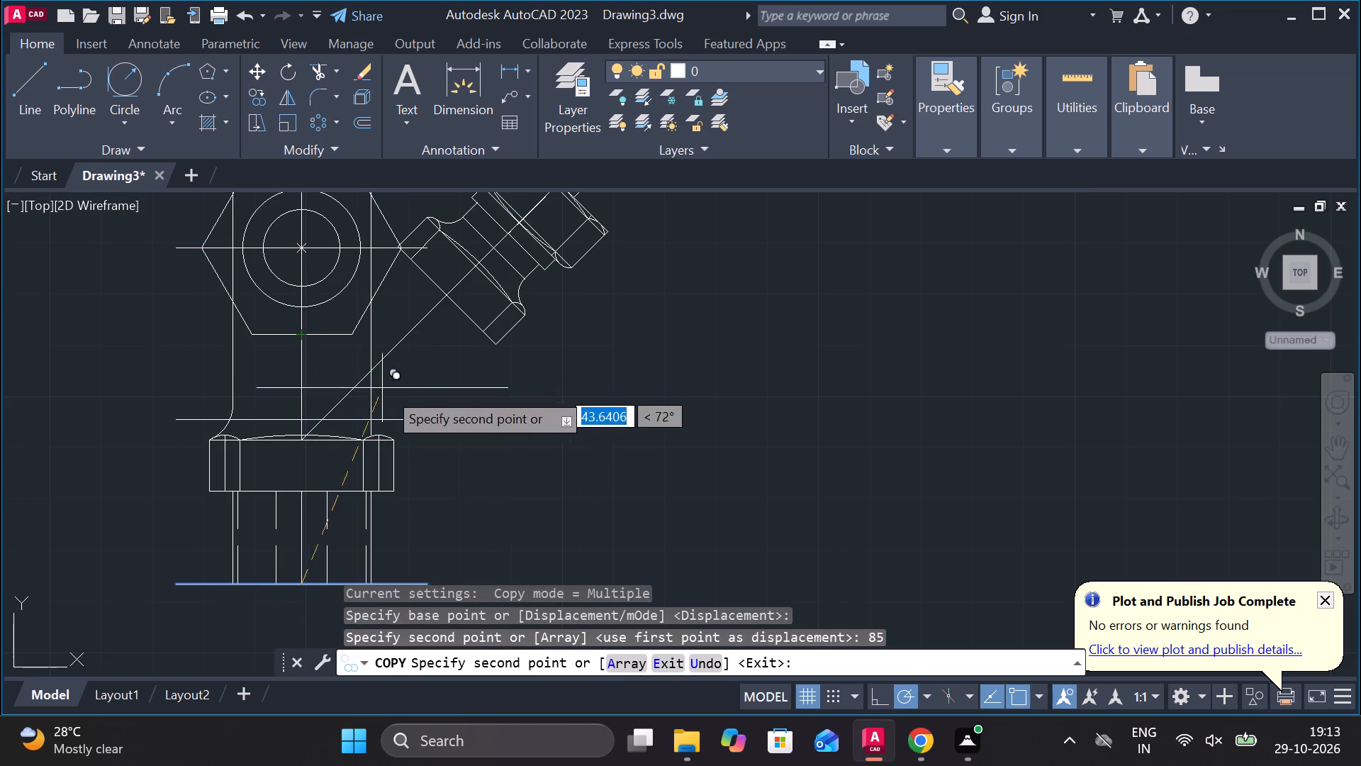
pyautogui.scroll(-3, 473, 385)
pyautogui.scroll(1, 471, 292)
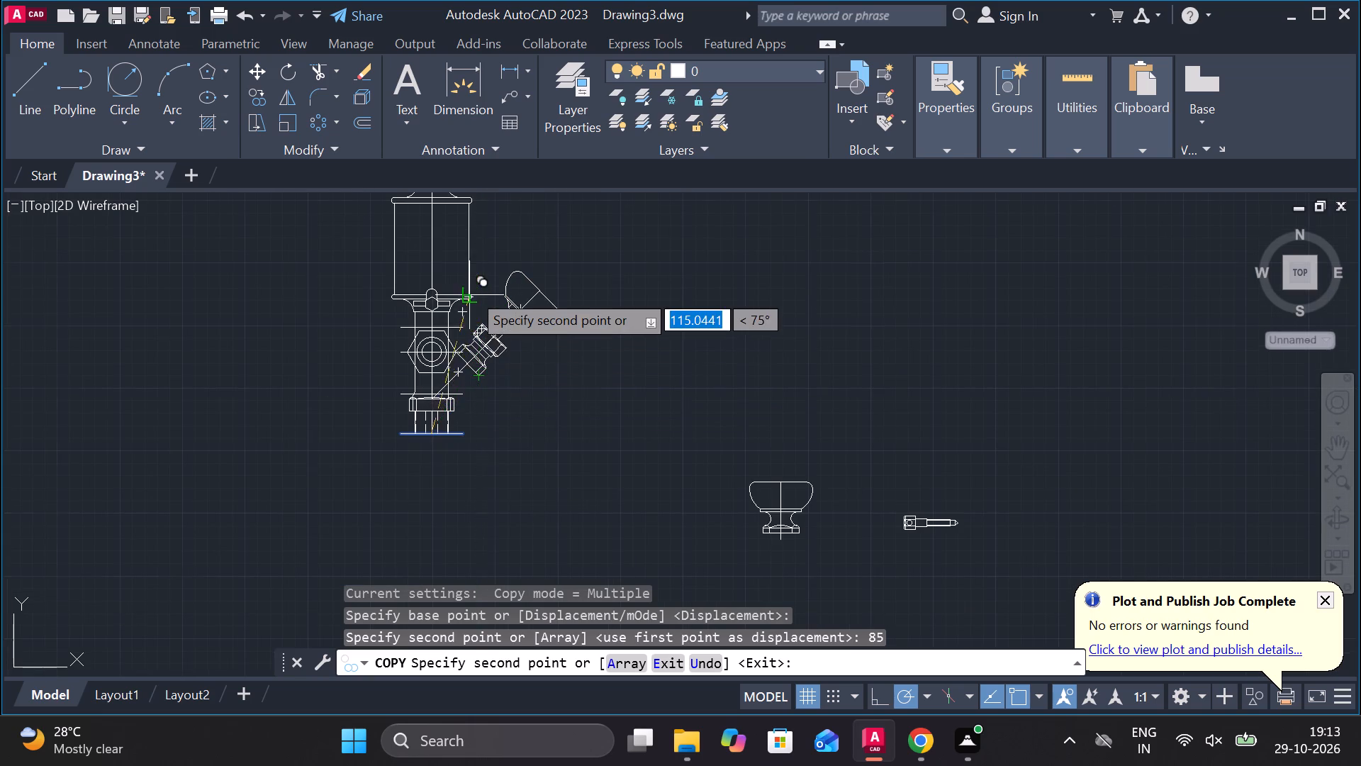
pyautogui.scroll(2, 471, 292)
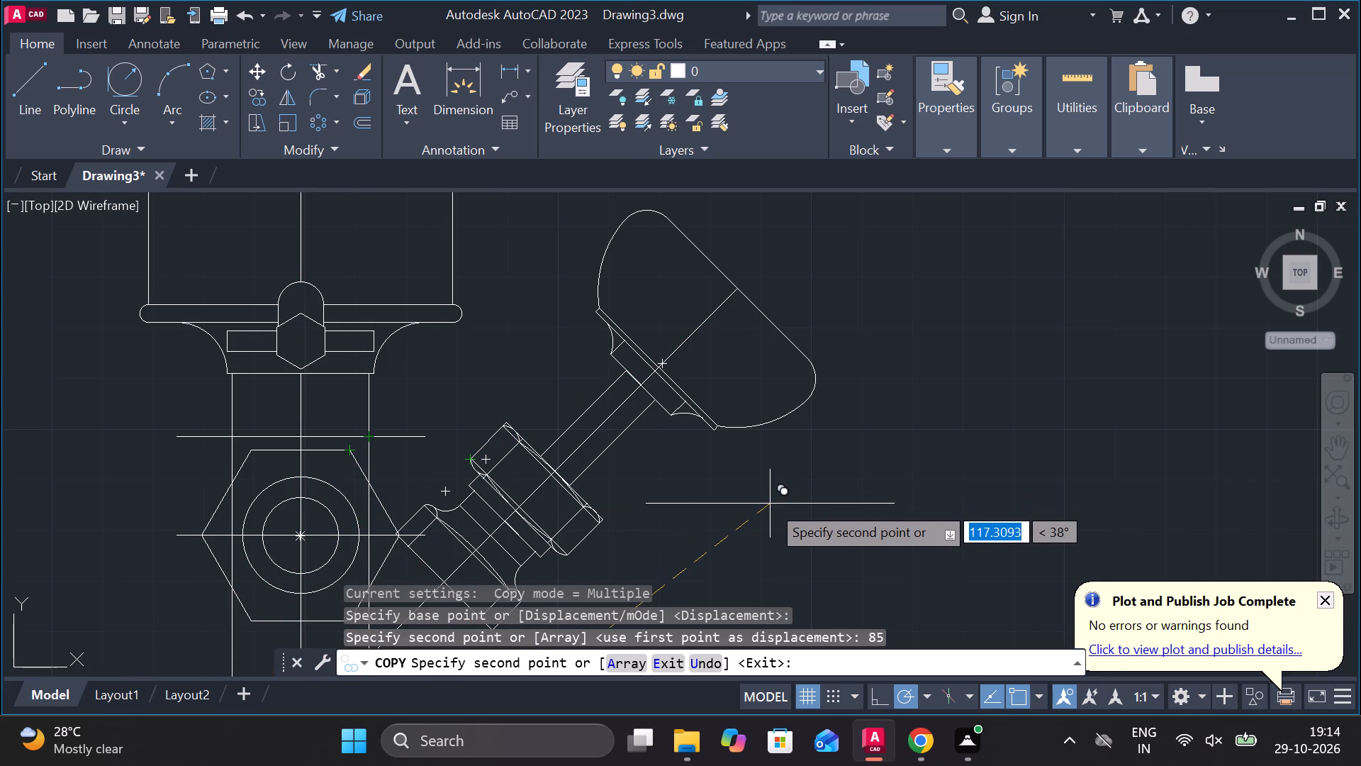
pyautogui.press('Escape')
# Rotate the hexagon about the centre of its circles so that one corner points straight up on the column's axis.
pyautogui.scroll(1, 410, 580)
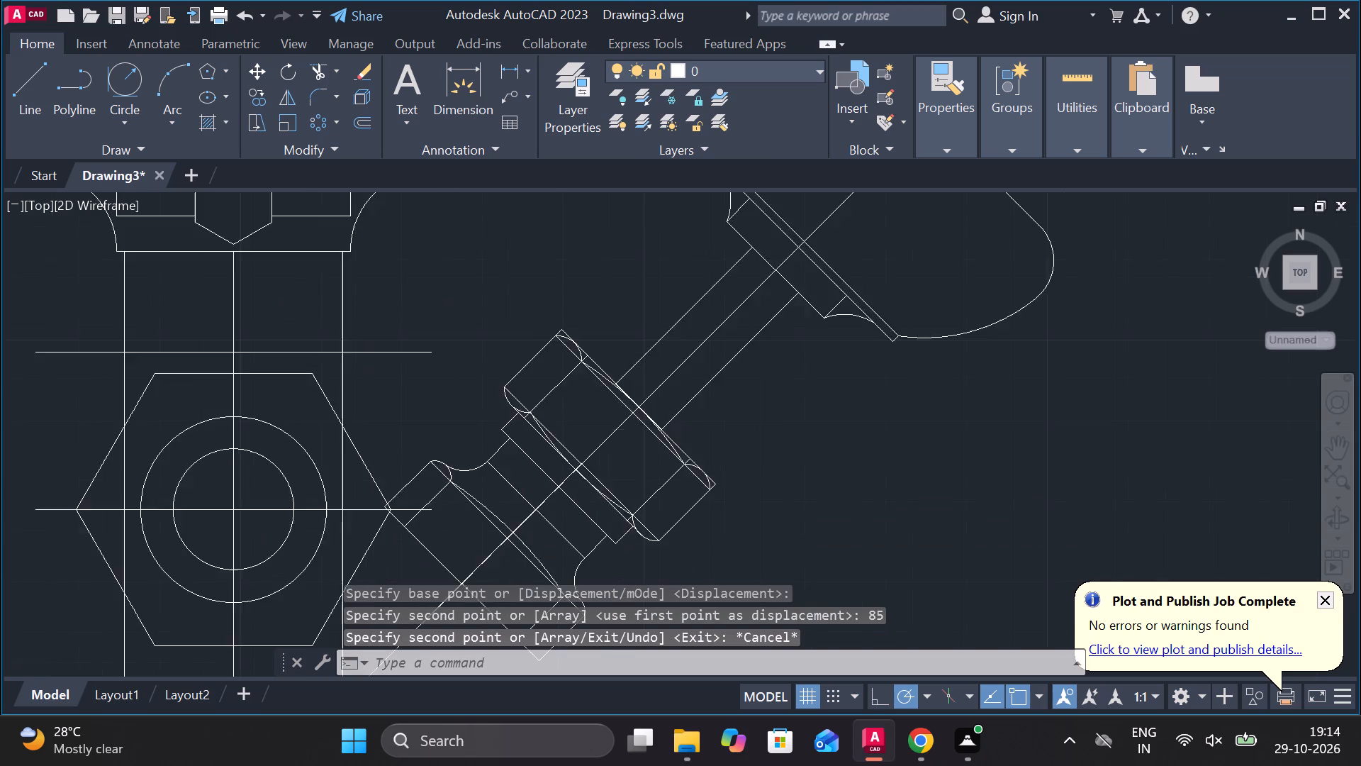
pyautogui.scroll(2, 410, 580)
pyautogui.click(305, 492)
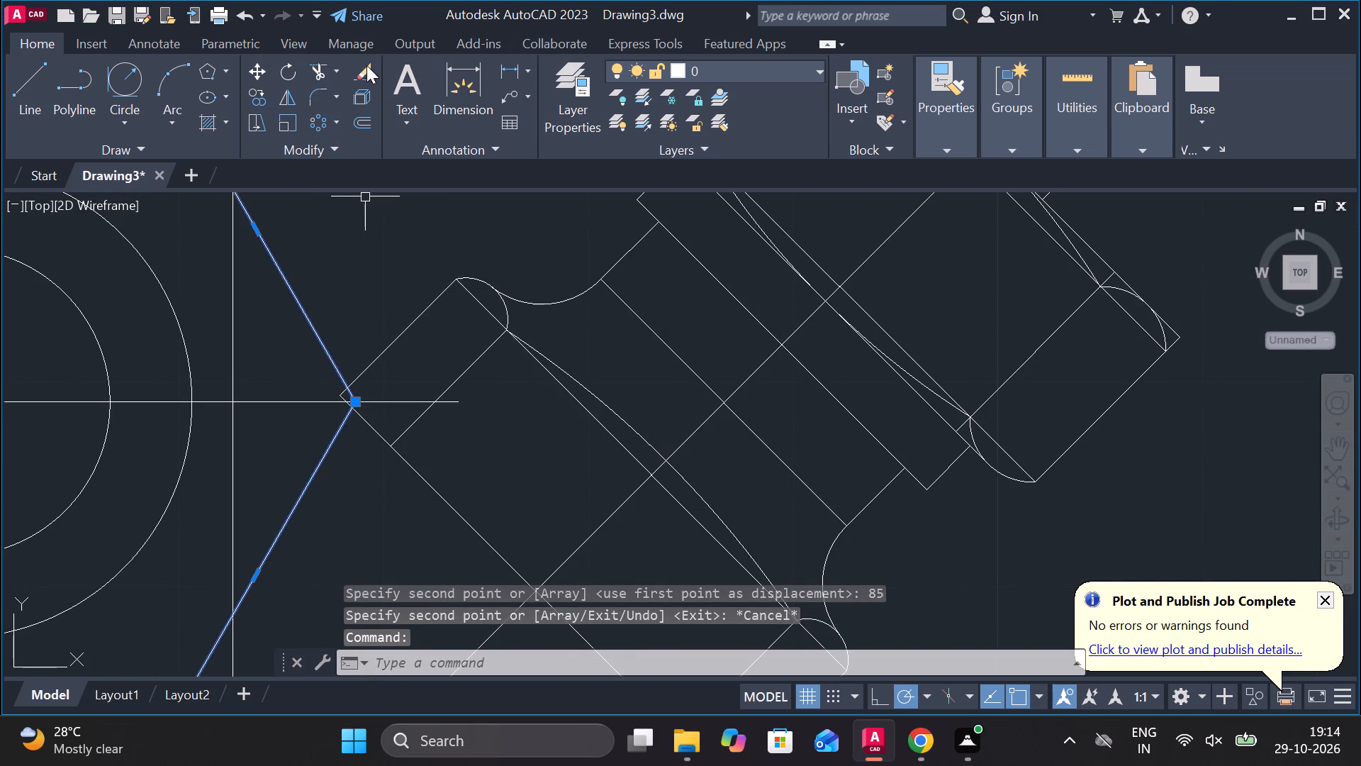
pyautogui.doubleClick(292, 68)
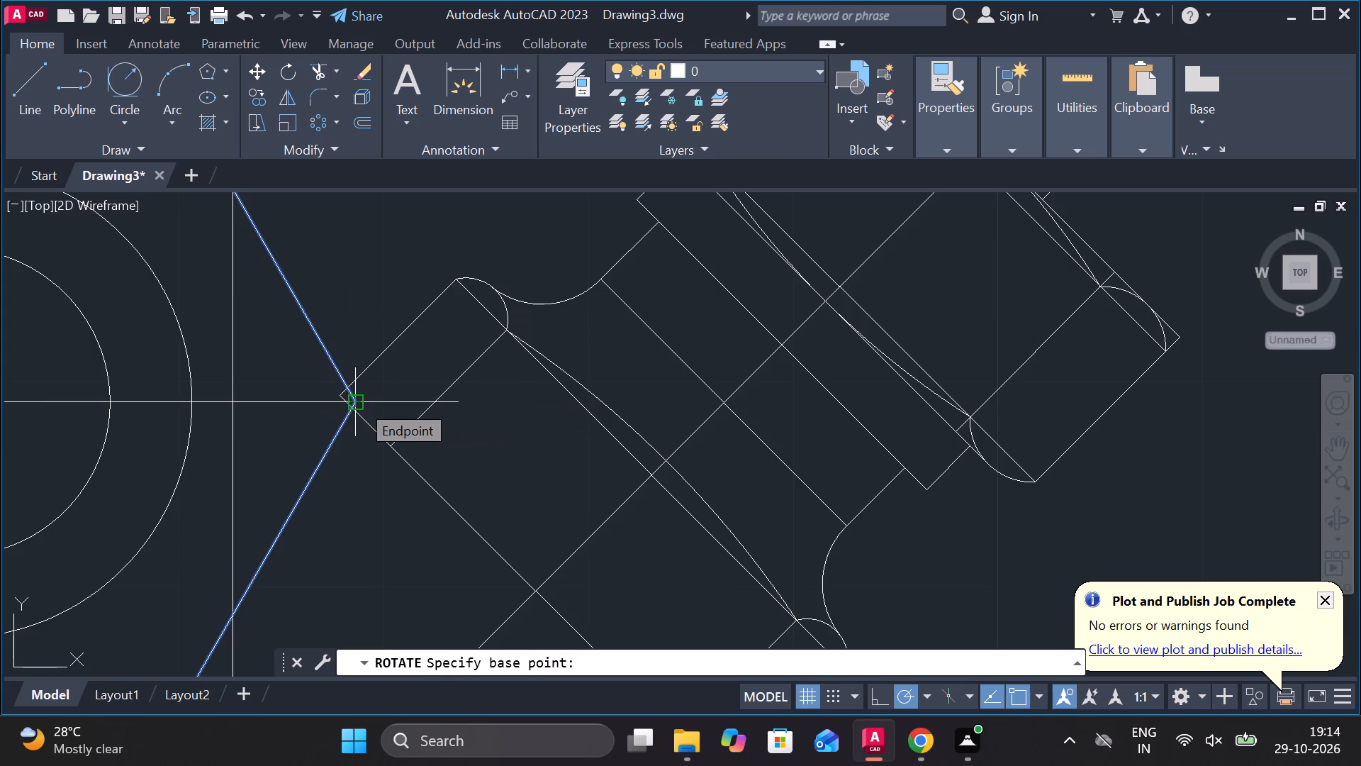
pyautogui.scroll(-3, 359, 402)
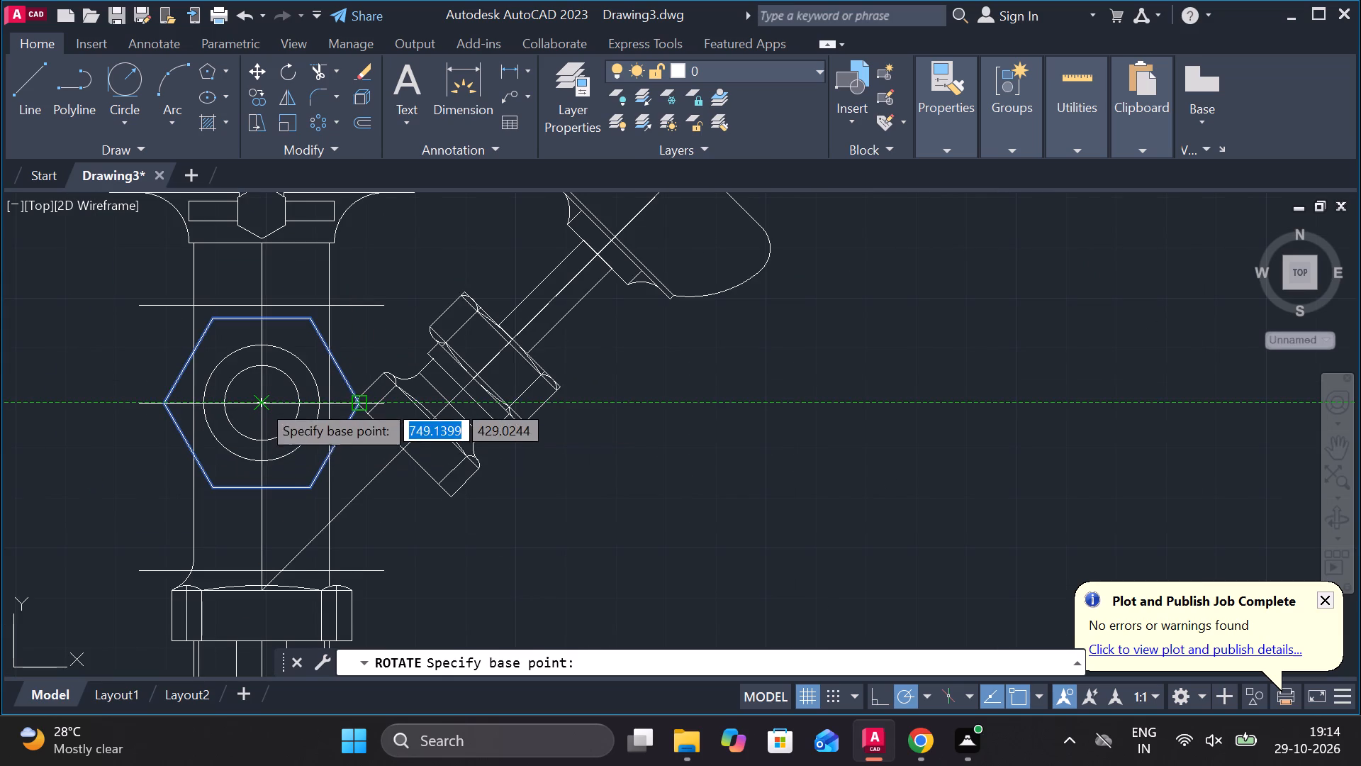
pyautogui.click(260, 402)
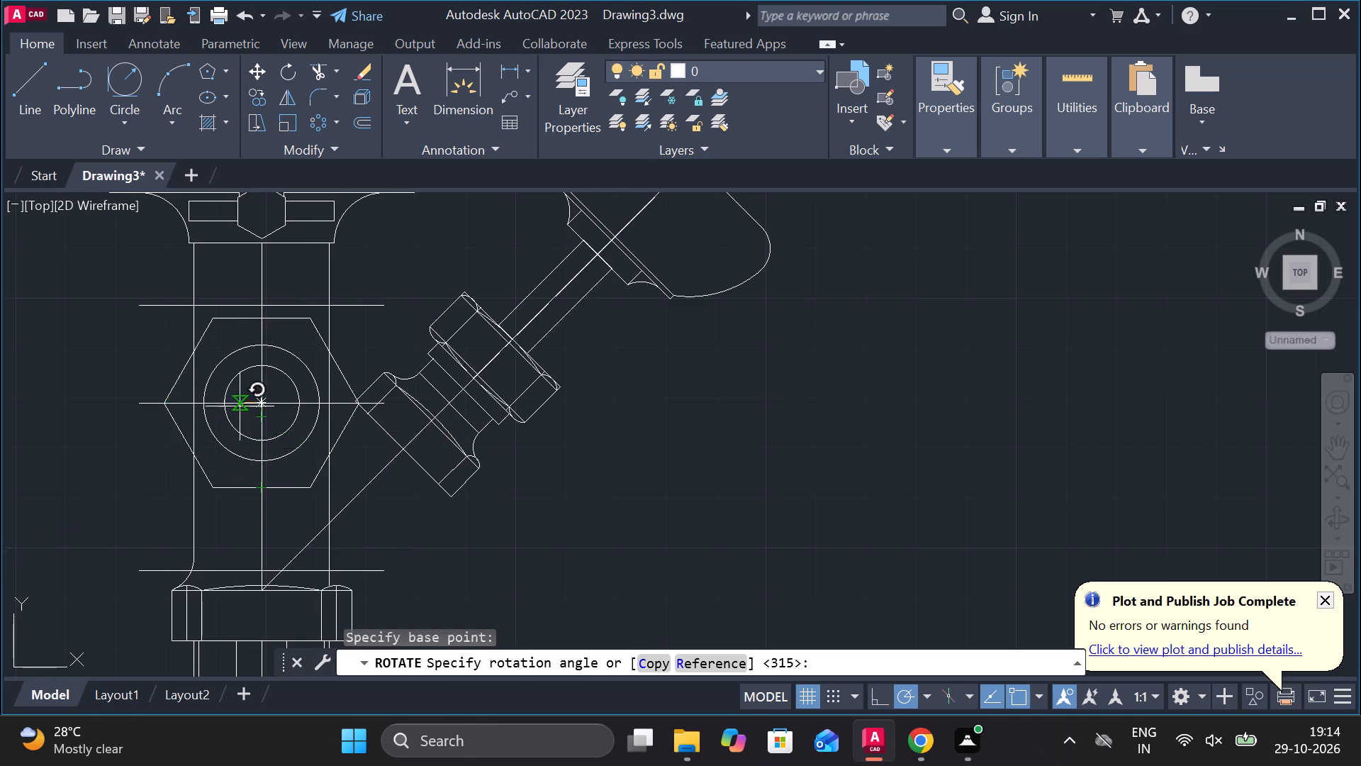
pyautogui.doubleClick(260, 301)
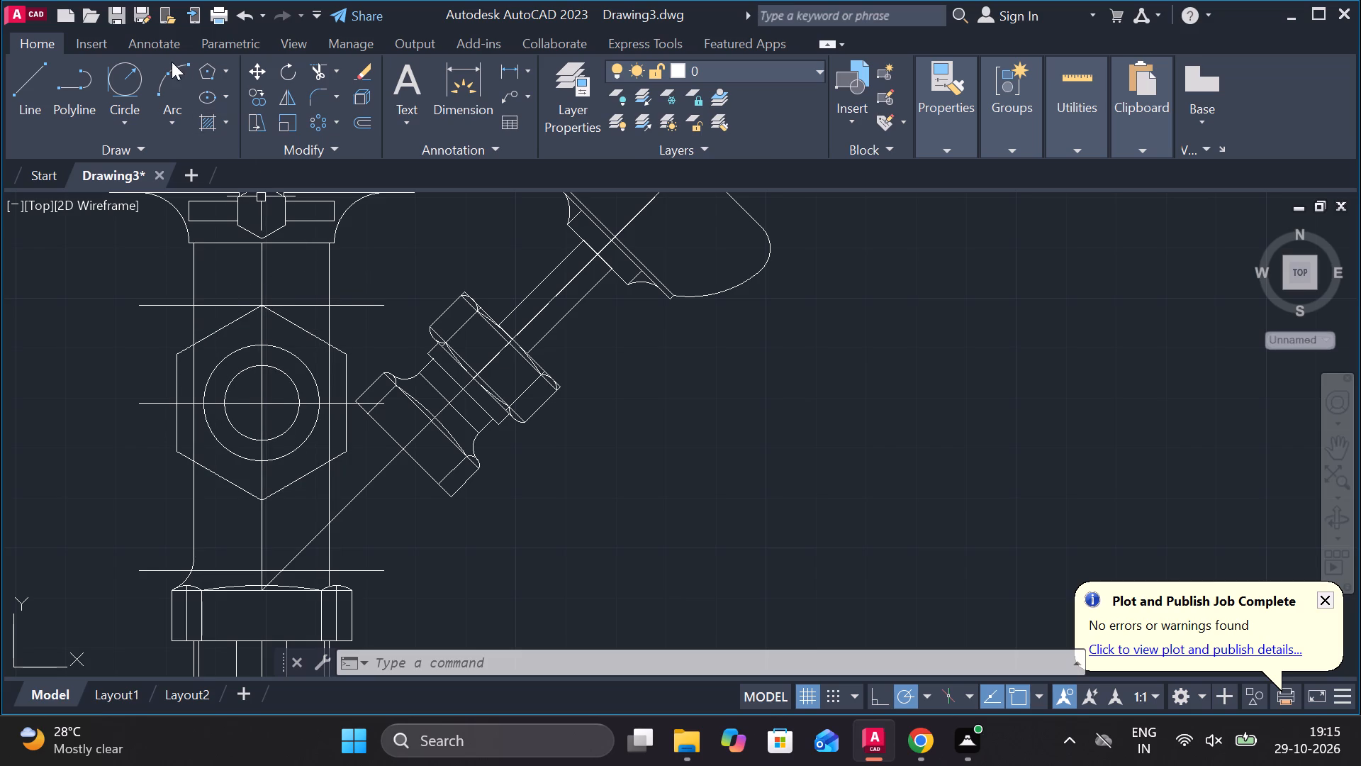
# Measure the column's width between its two vertical edges above the hexagon with a temporary linear dimension.
pyautogui.click(498, 72)
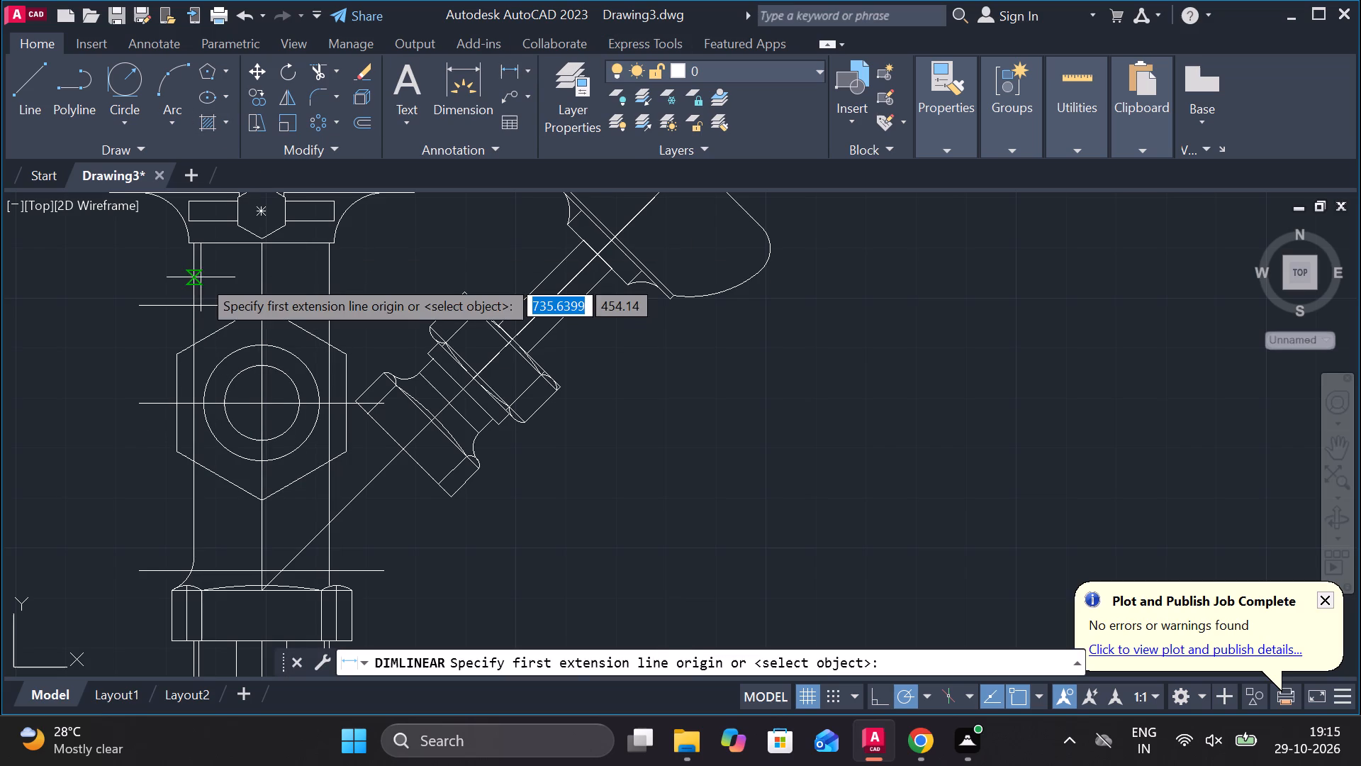
pyautogui.click(192, 280)
pyautogui.click(324, 281)
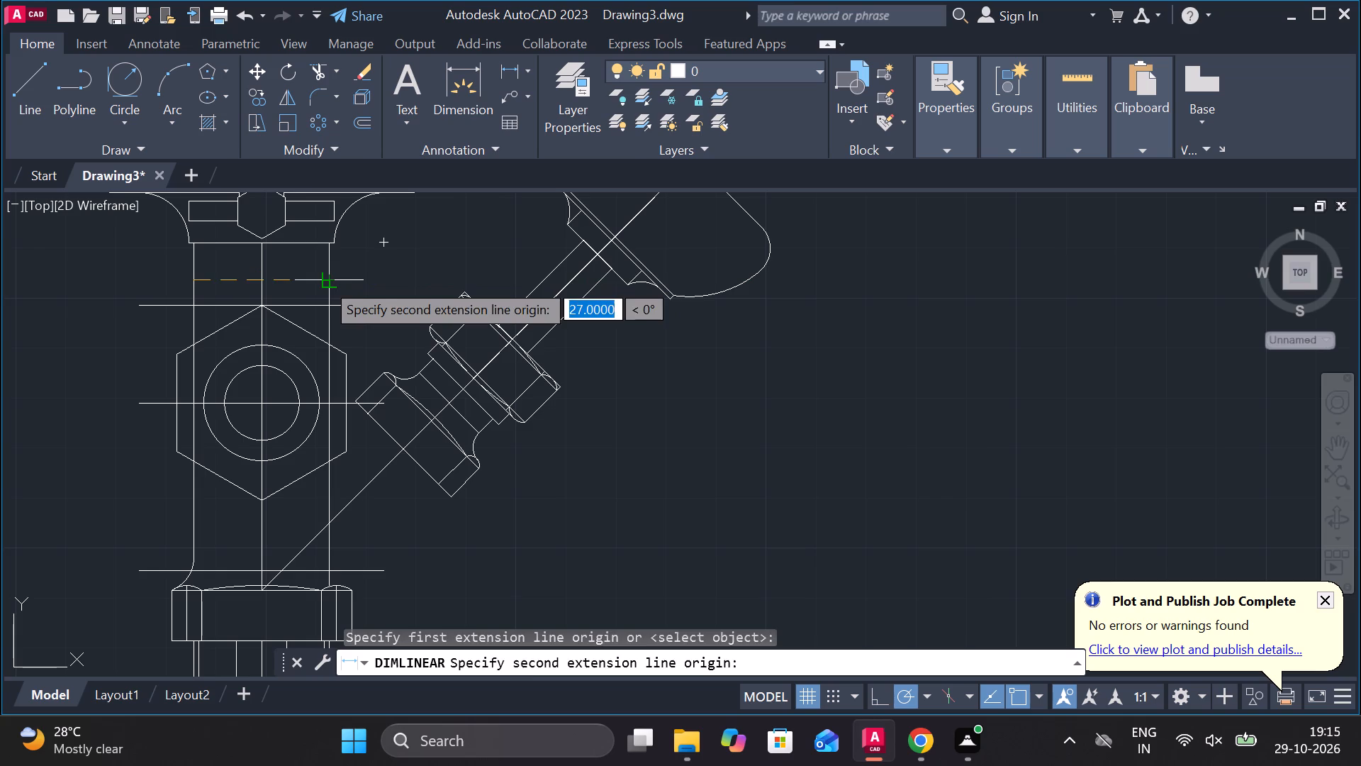
pyautogui.press('Escape')
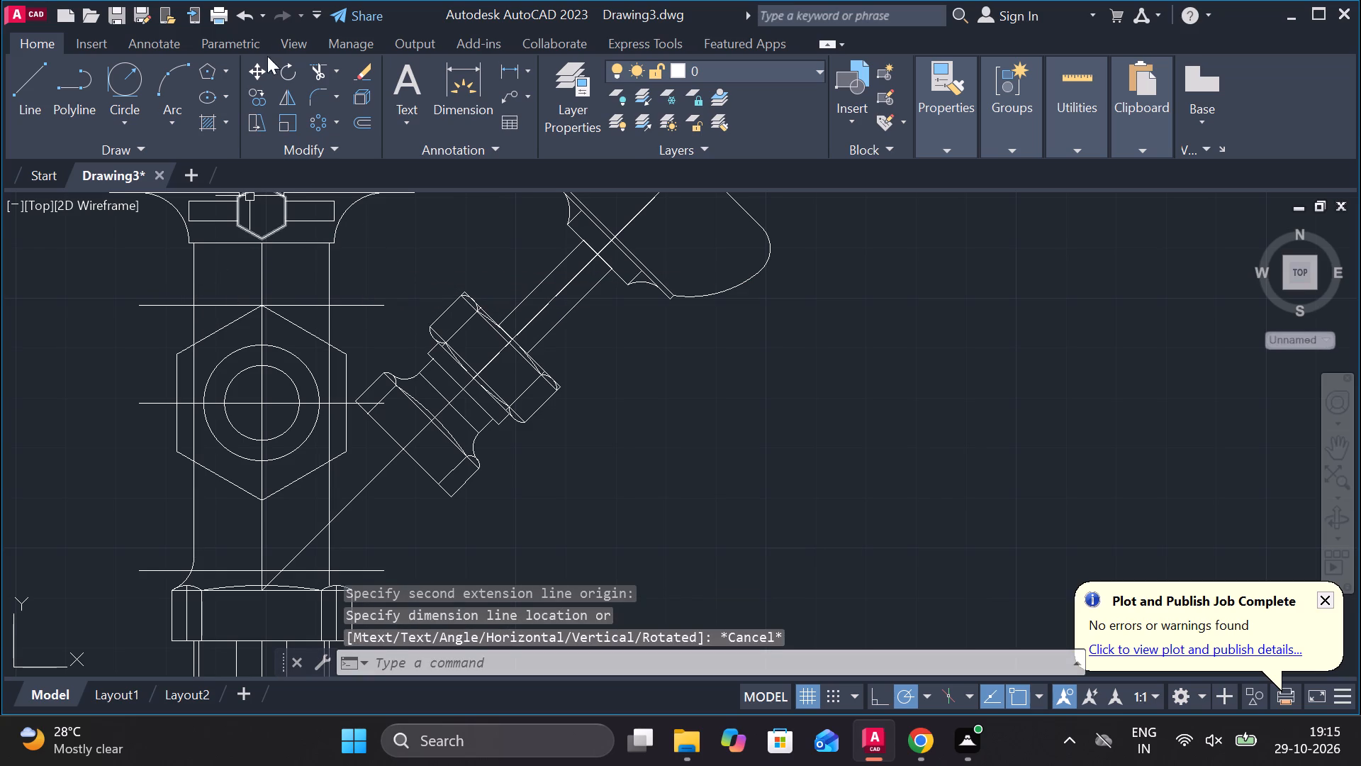
# Trim away both vertical column edges between the flange underside and the hexagon's upper sloping sides.
pyautogui.click(320, 66)
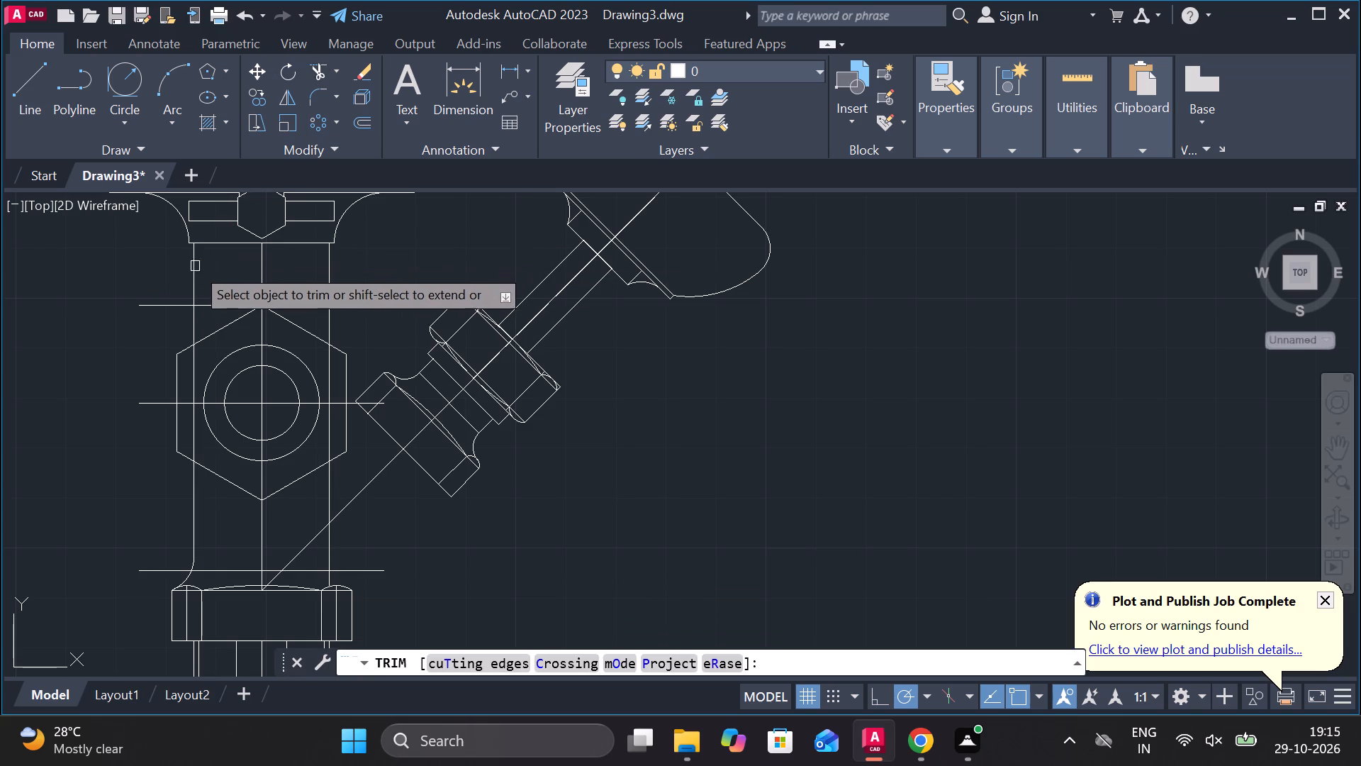
pyautogui.click(194, 318)
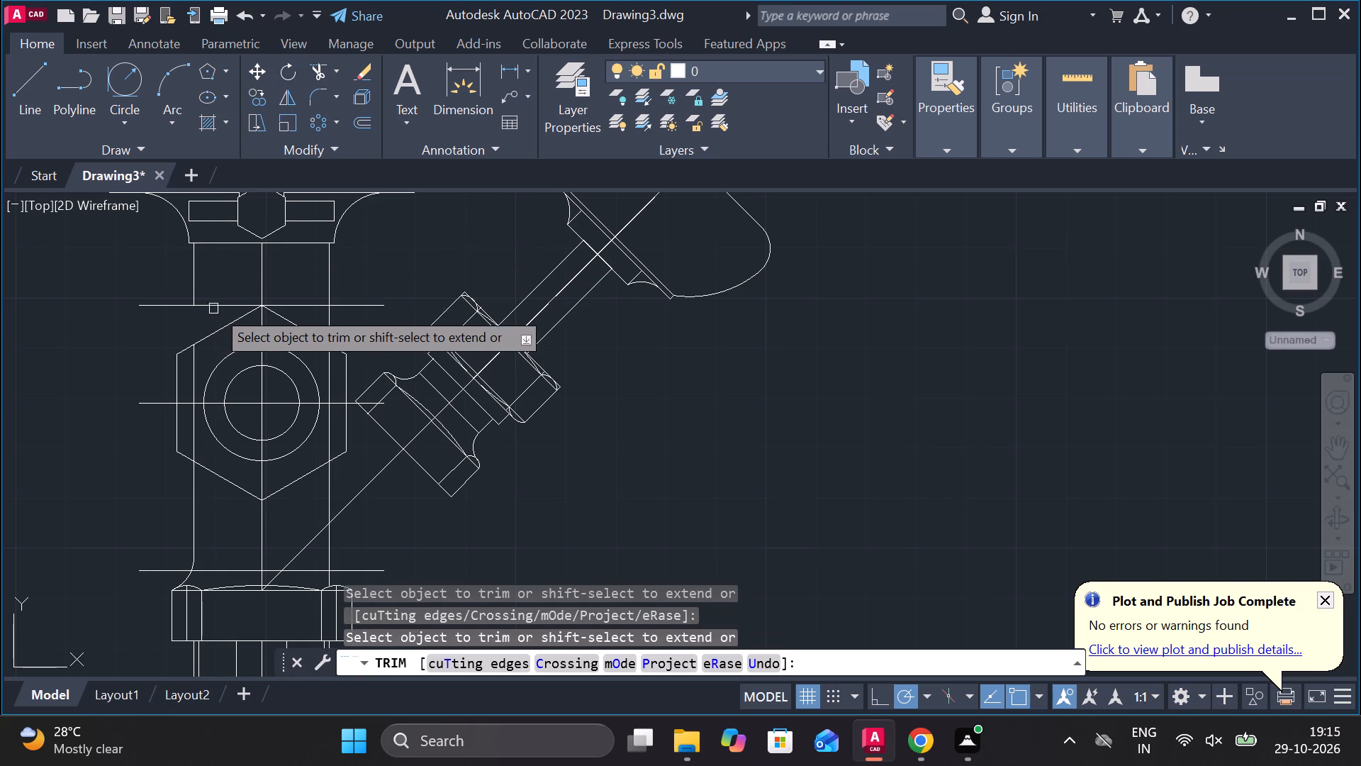
pyautogui.click(332, 277)
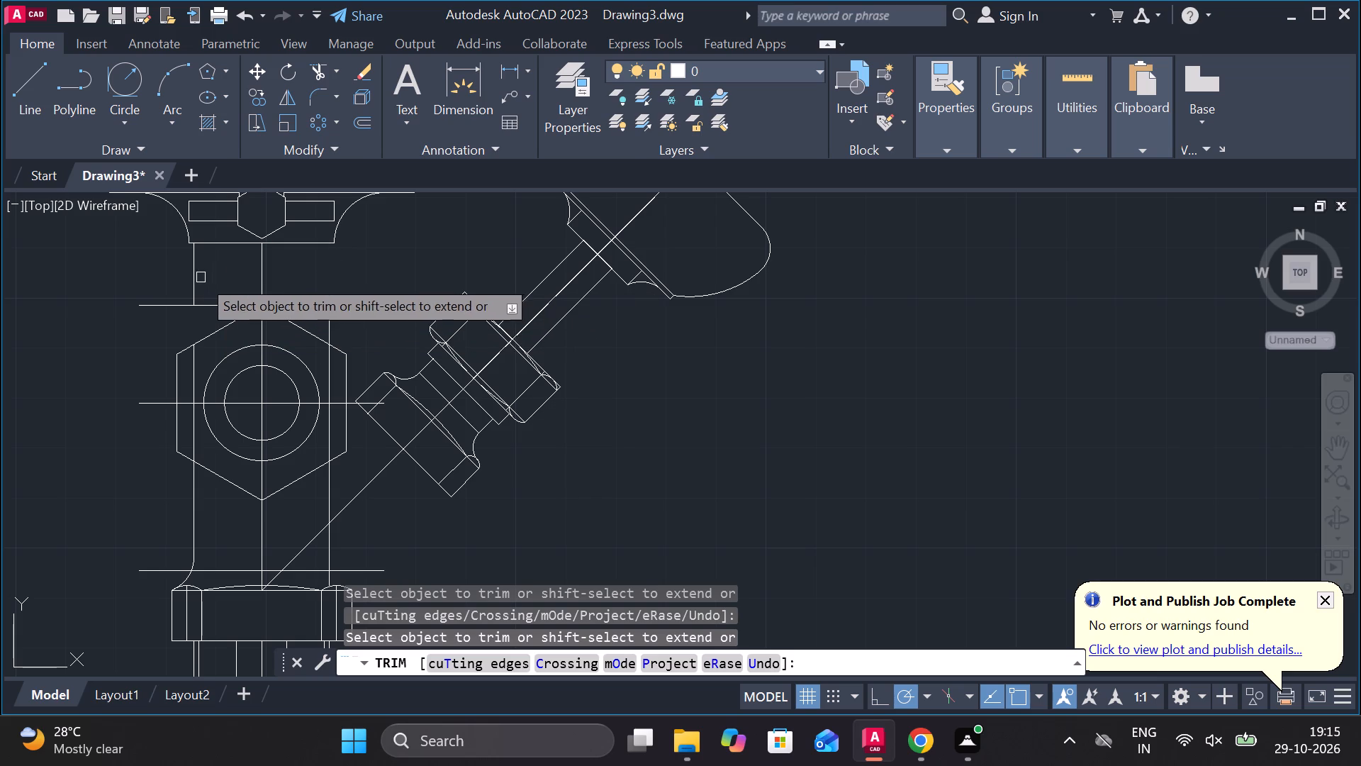
pyautogui.click(194, 277)
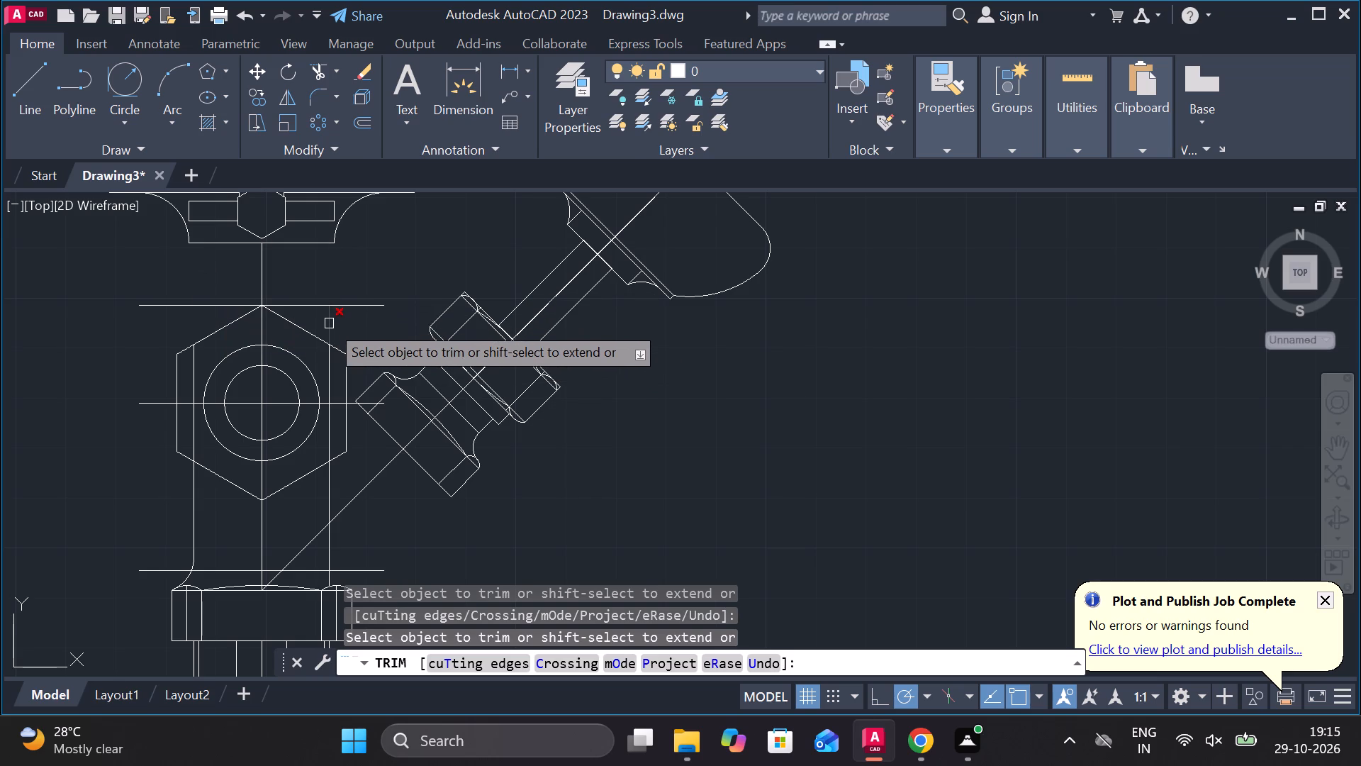
pyautogui.click(329, 323)
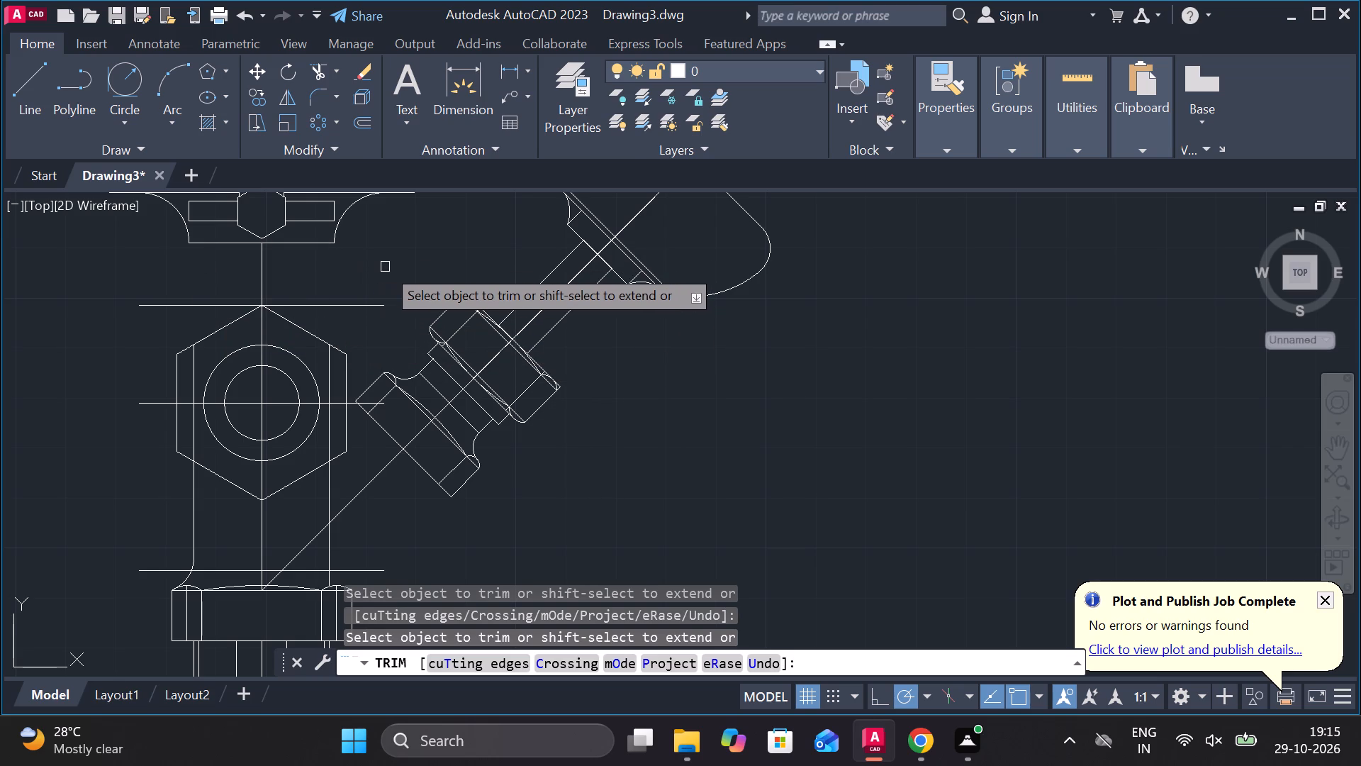
pyautogui.press('Escape')
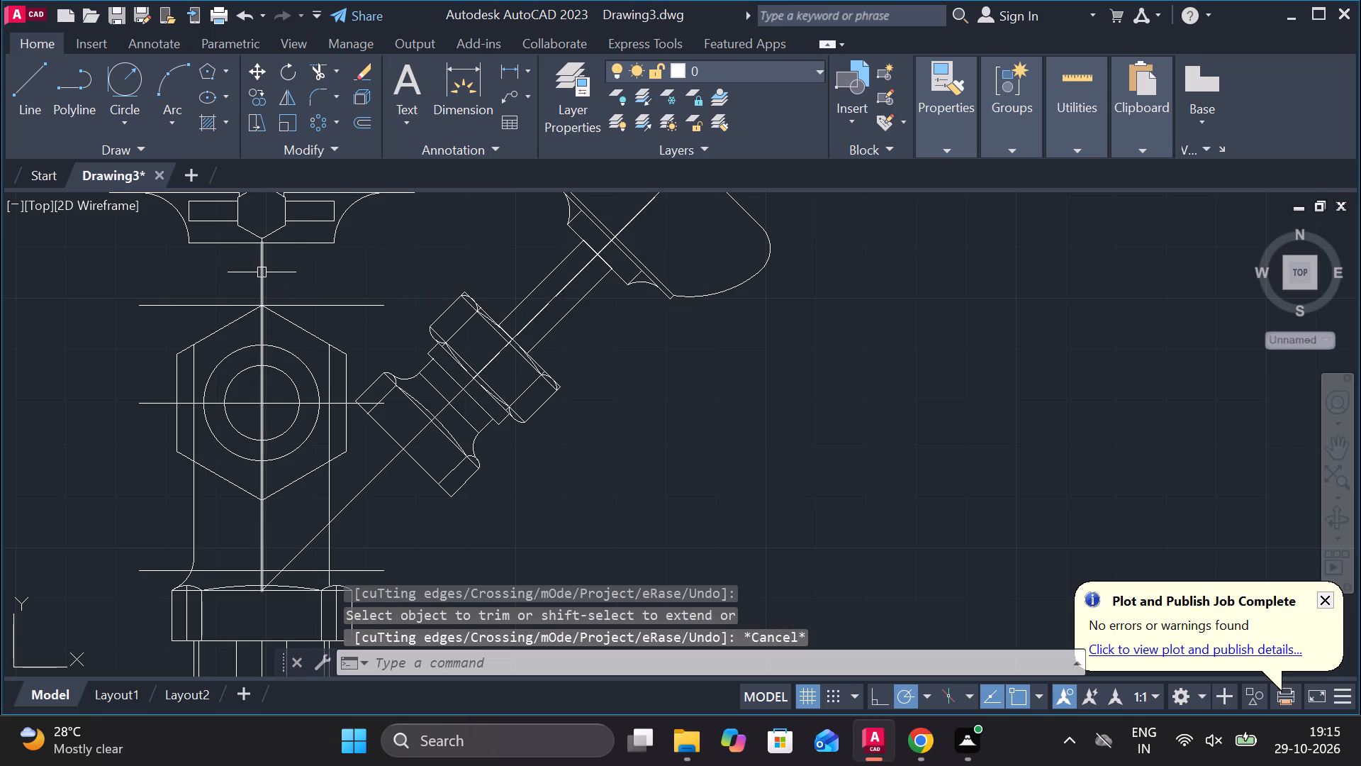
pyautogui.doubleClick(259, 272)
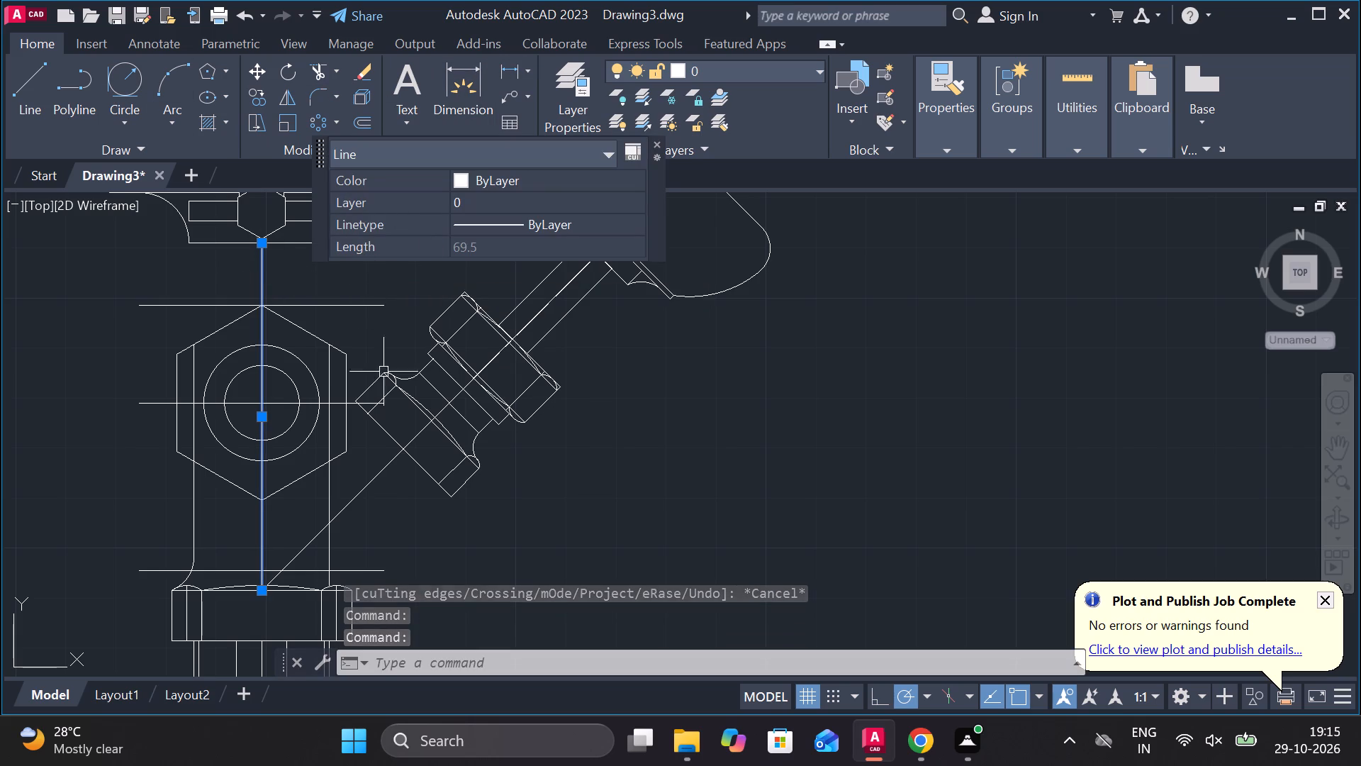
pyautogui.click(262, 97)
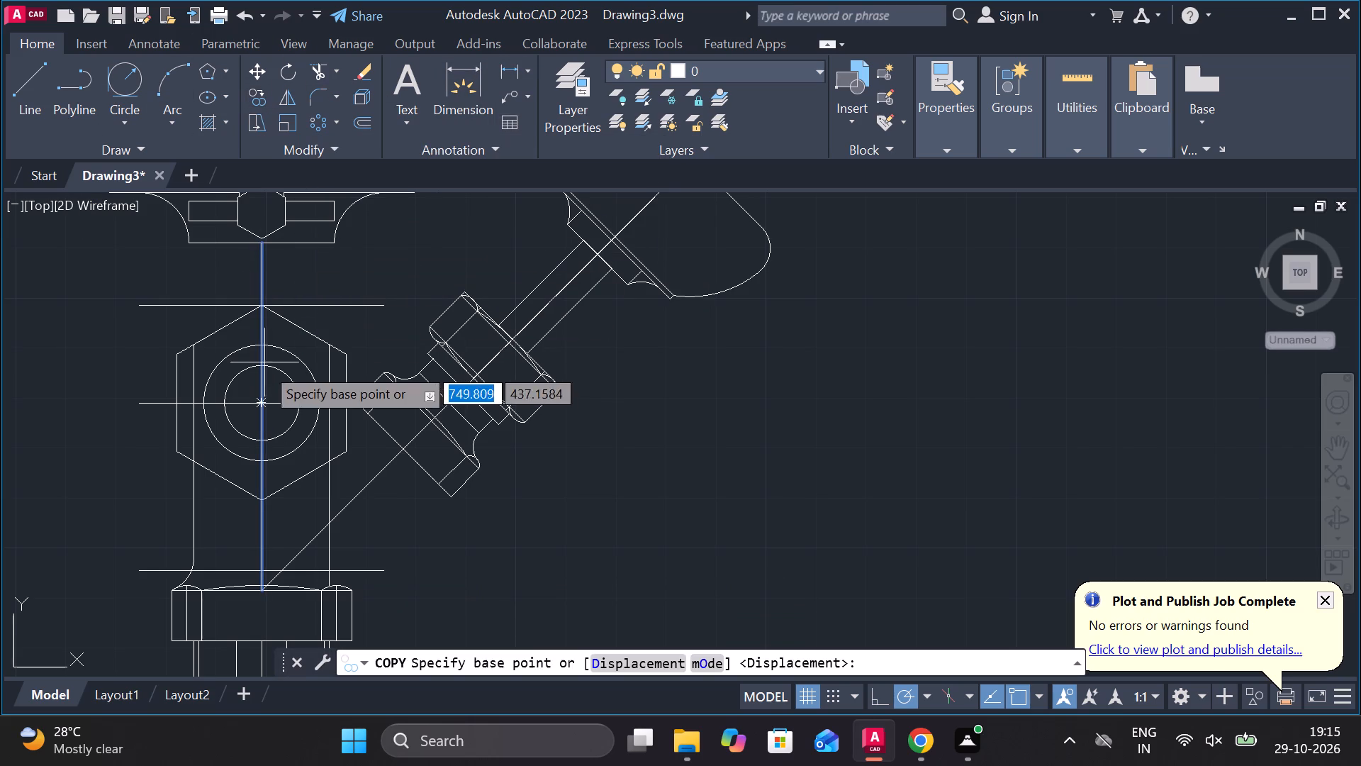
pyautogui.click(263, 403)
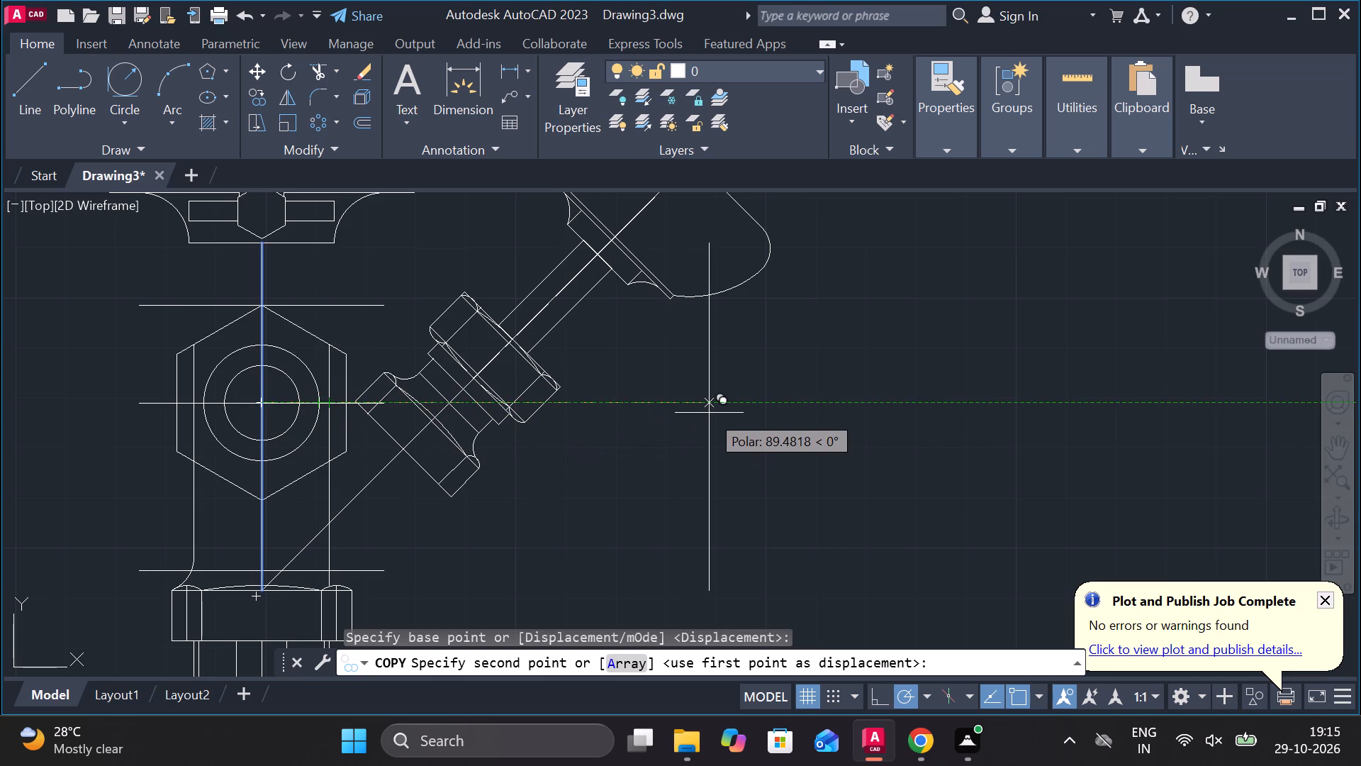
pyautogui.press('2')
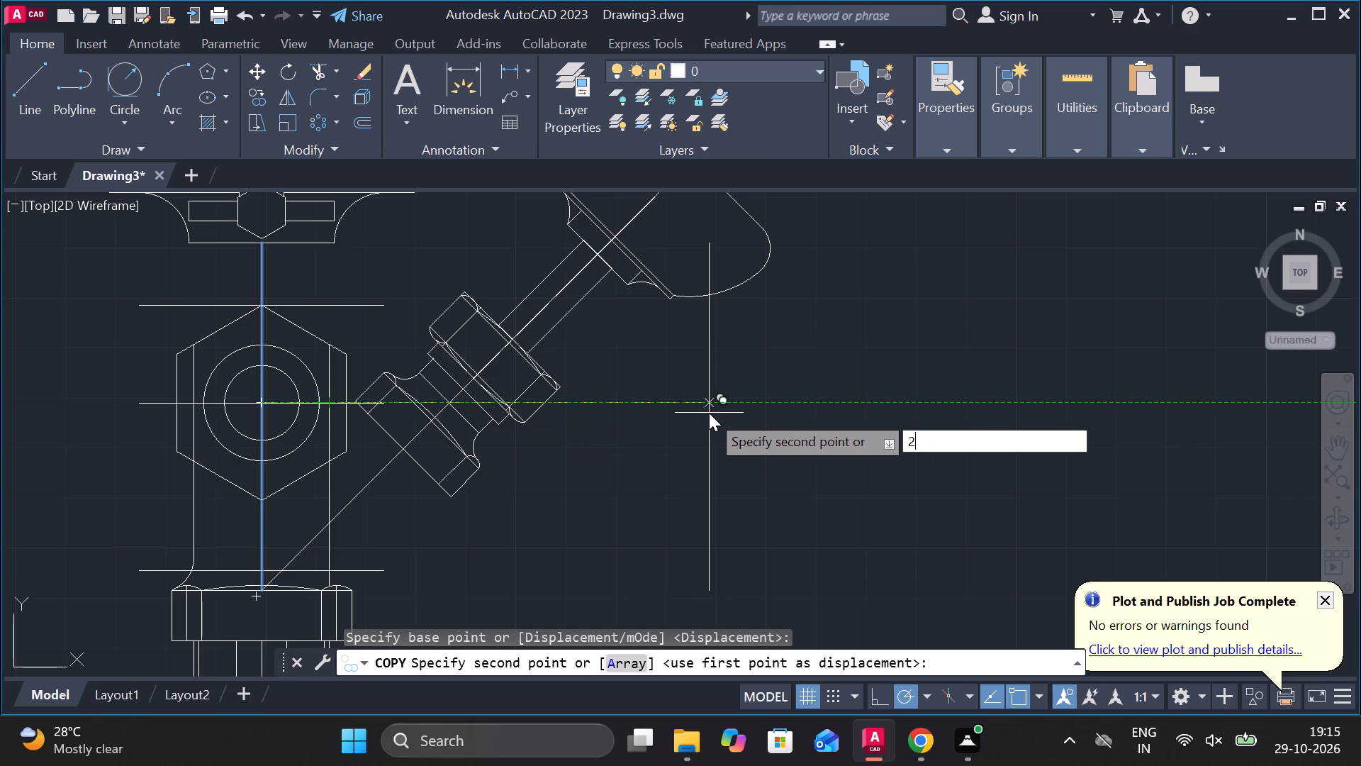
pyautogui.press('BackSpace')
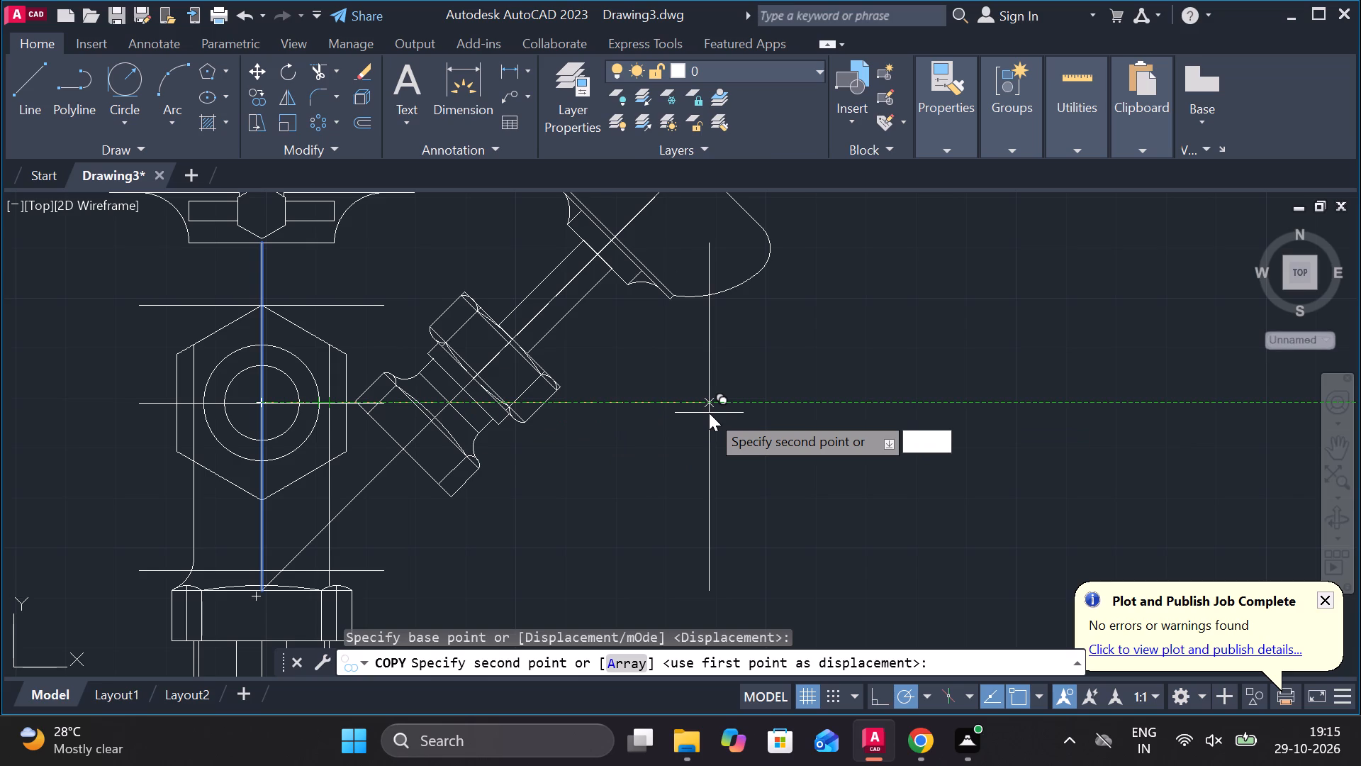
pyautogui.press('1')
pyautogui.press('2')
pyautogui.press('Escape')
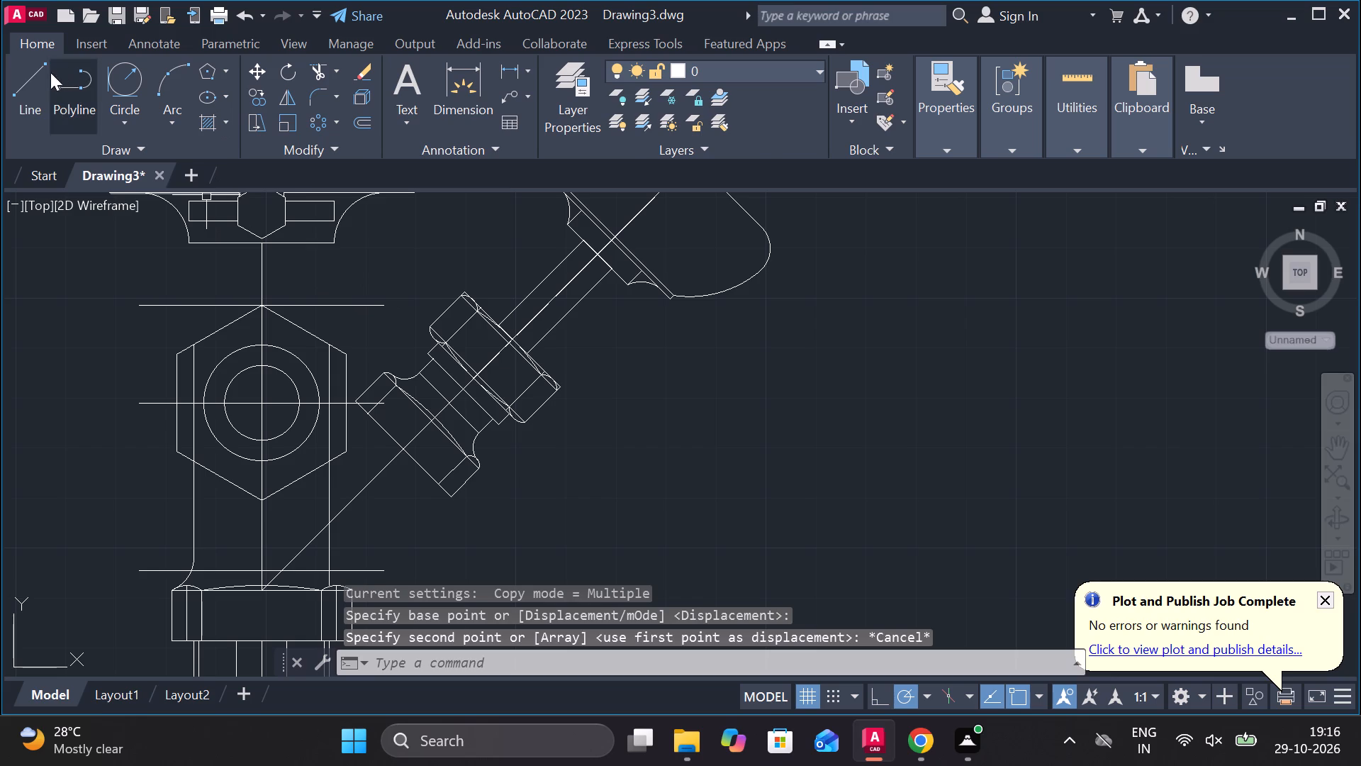
# Draw a vertical line on the column's axis from the hexagon's top corner up to the flange underside.
pyautogui.click(21, 89)
pyautogui.click(262, 305)
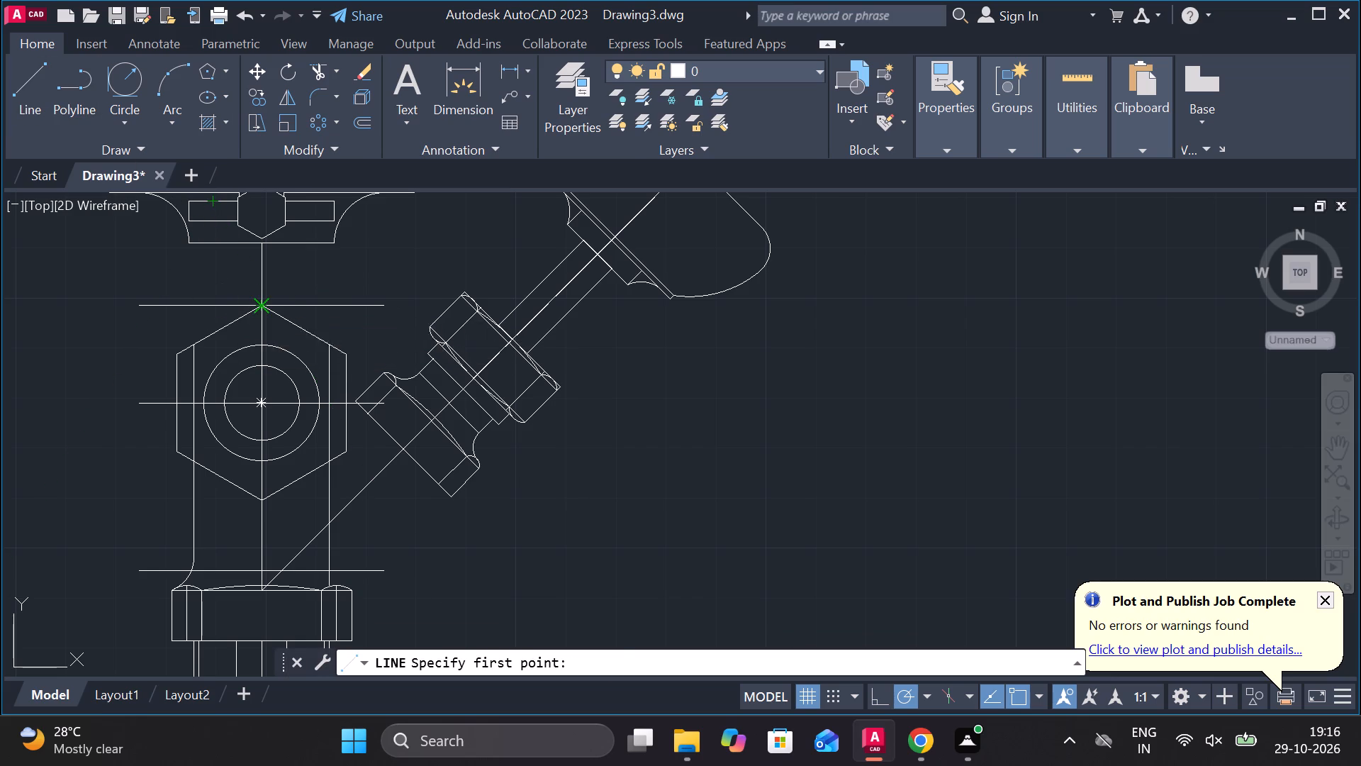
pyautogui.click(266, 245)
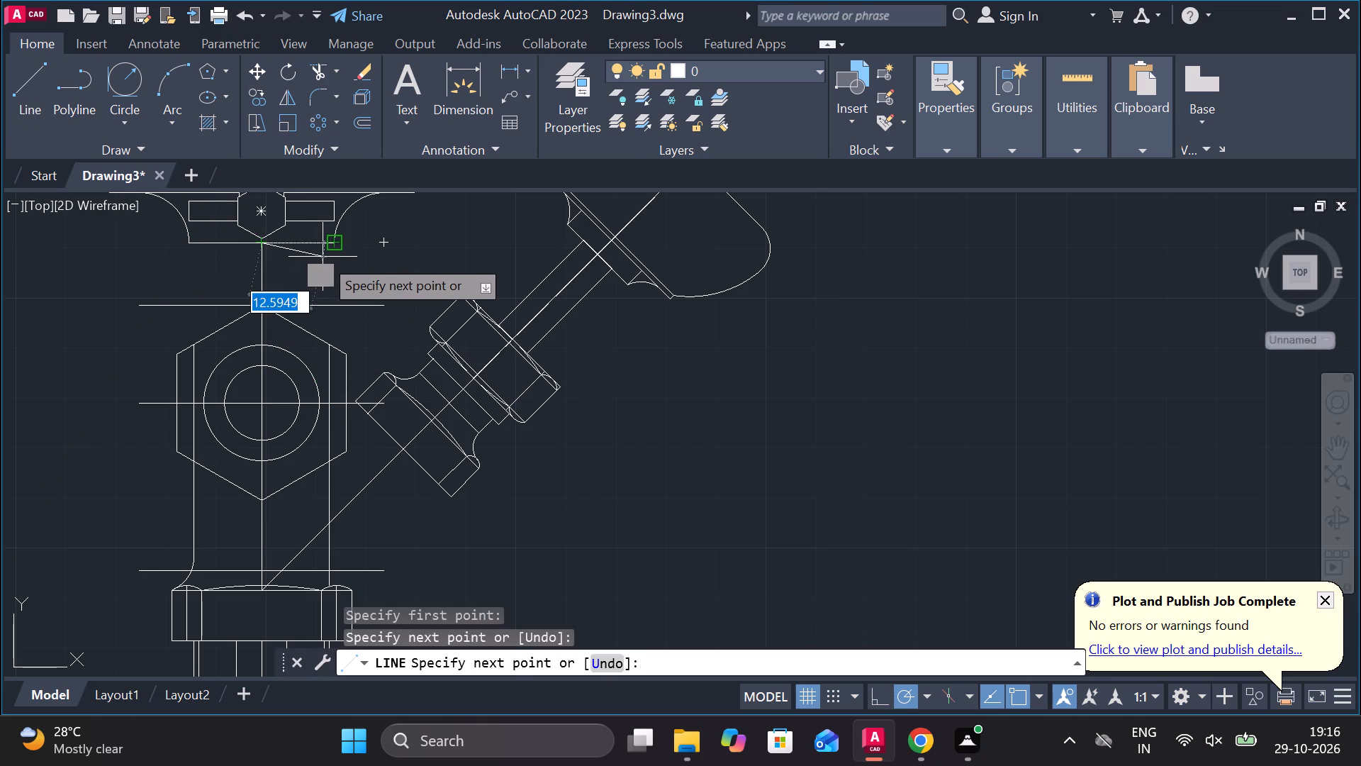
pyautogui.press('Escape')
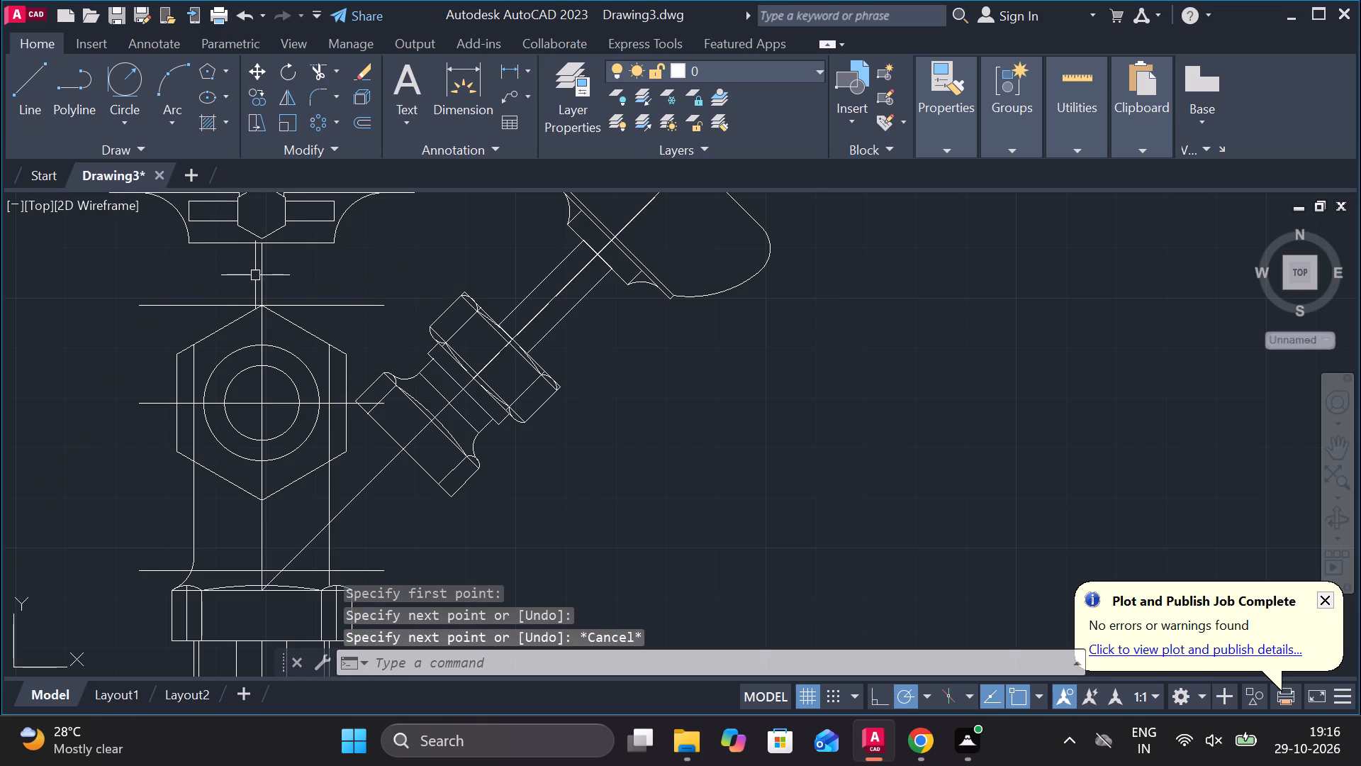
# Copy the short axis line above the hexagon from its midpoint, 12.5 units to the right and 18 units to the left.
pyautogui.click(265, 277)
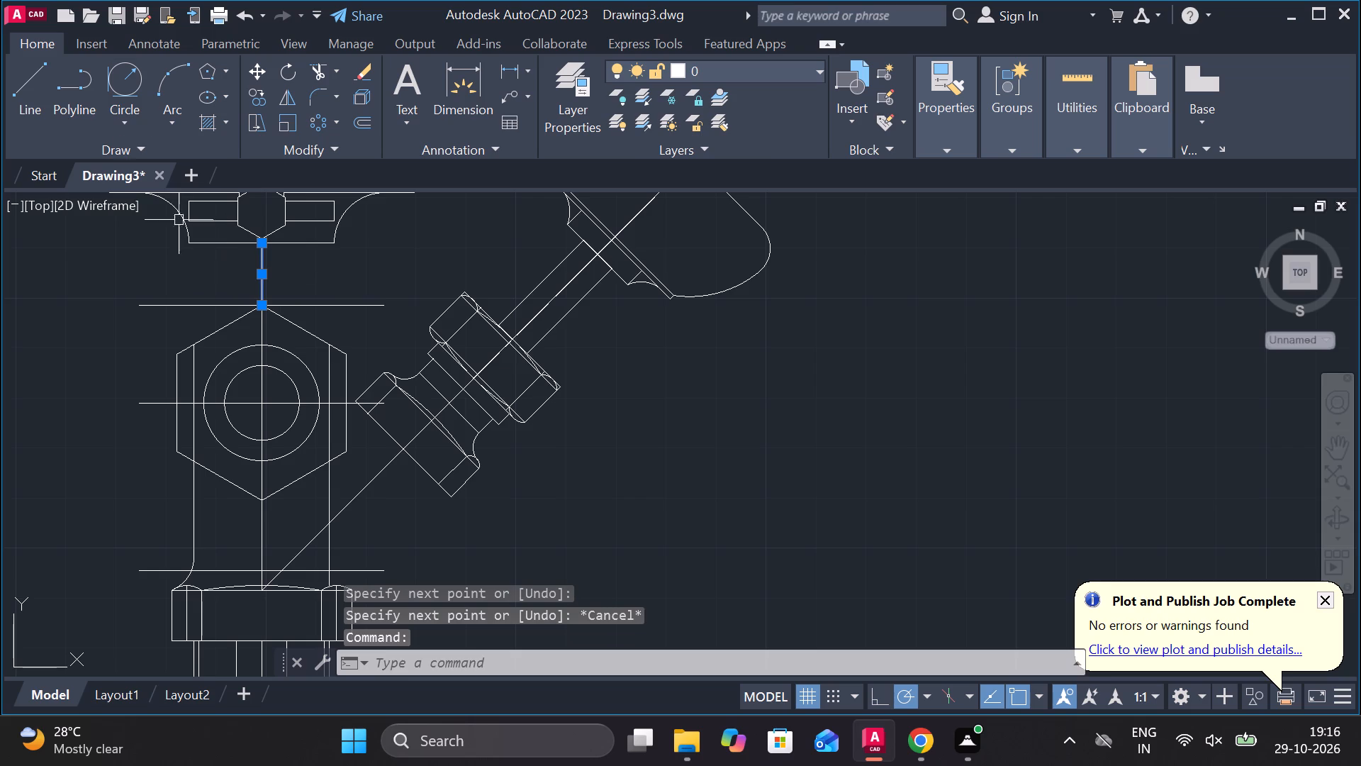
pyautogui.click(259, 96)
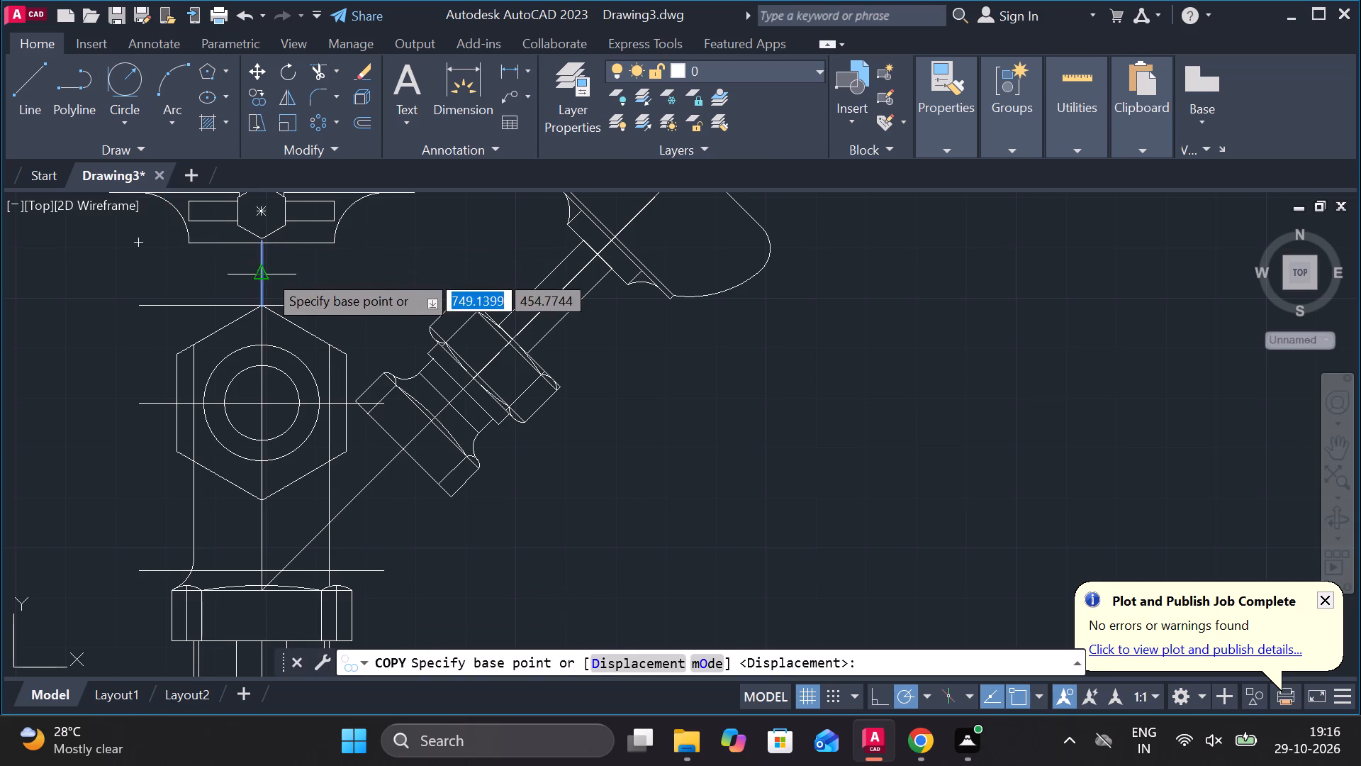
pyautogui.click(267, 272)
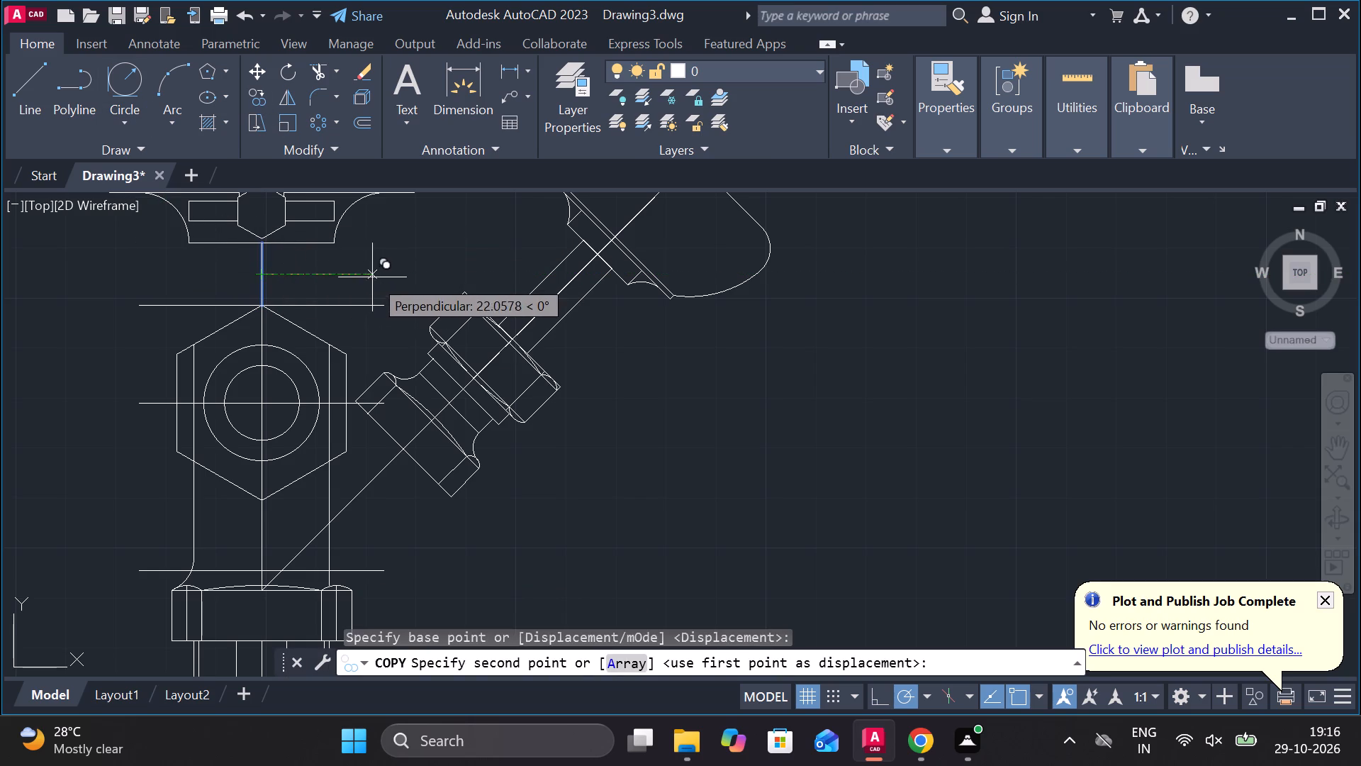
pyautogui.write('12')
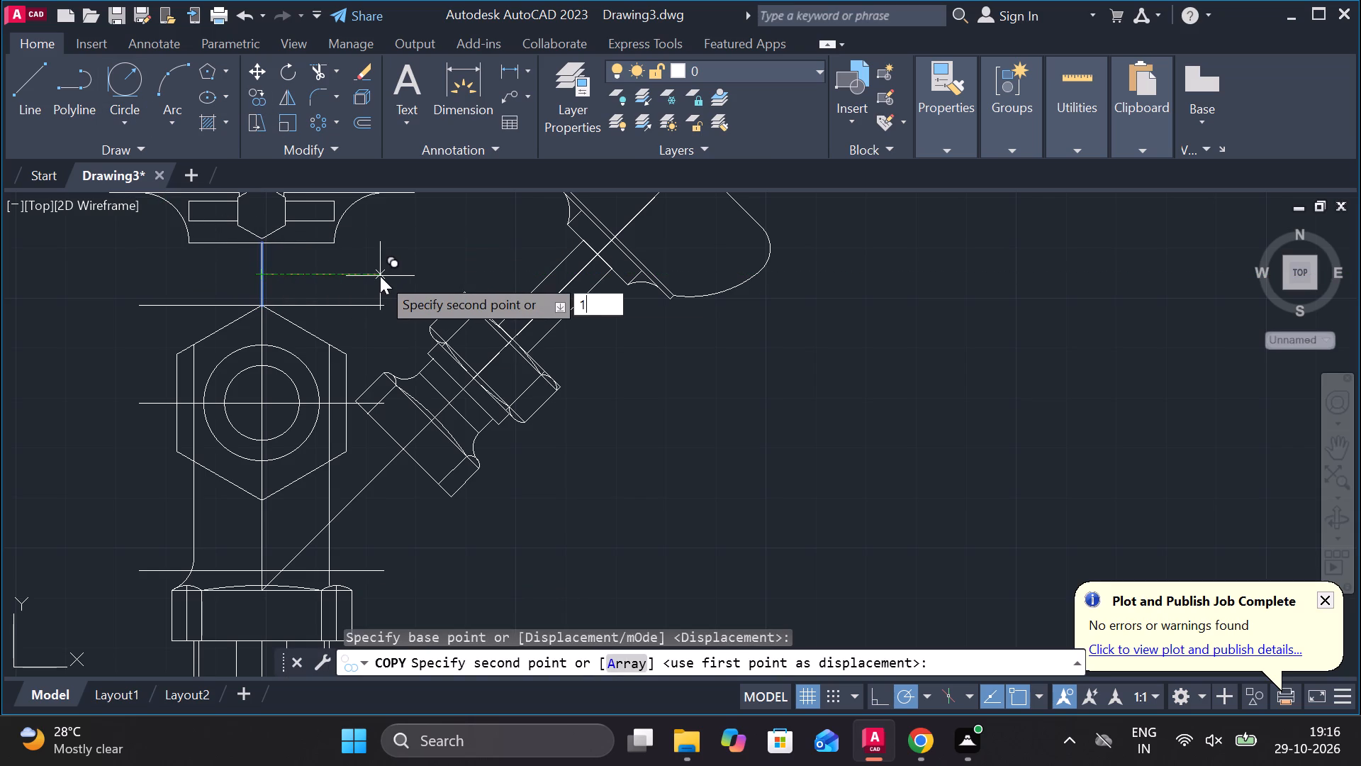
pyautogui.press('.')
pyautogui.press('5')
pyautogui.press('Return')
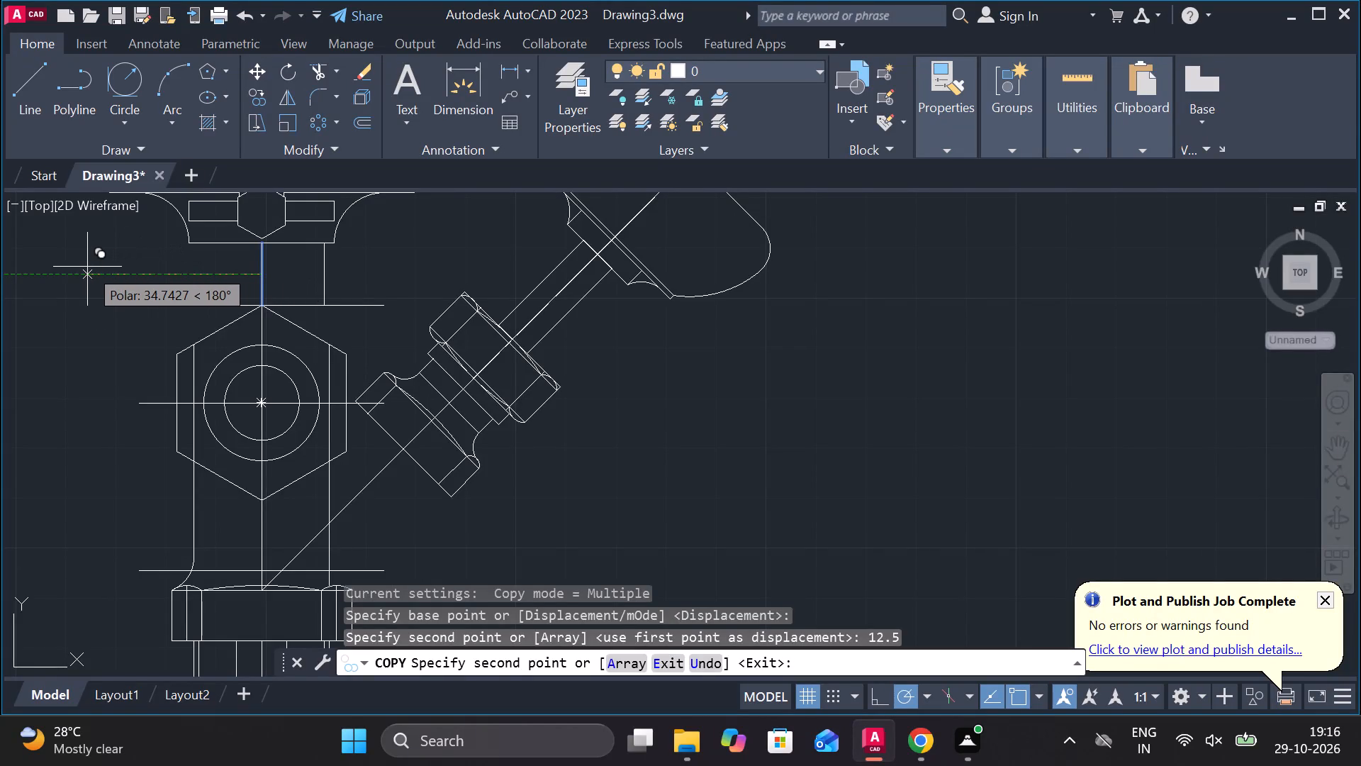
pyautogui.press('1')
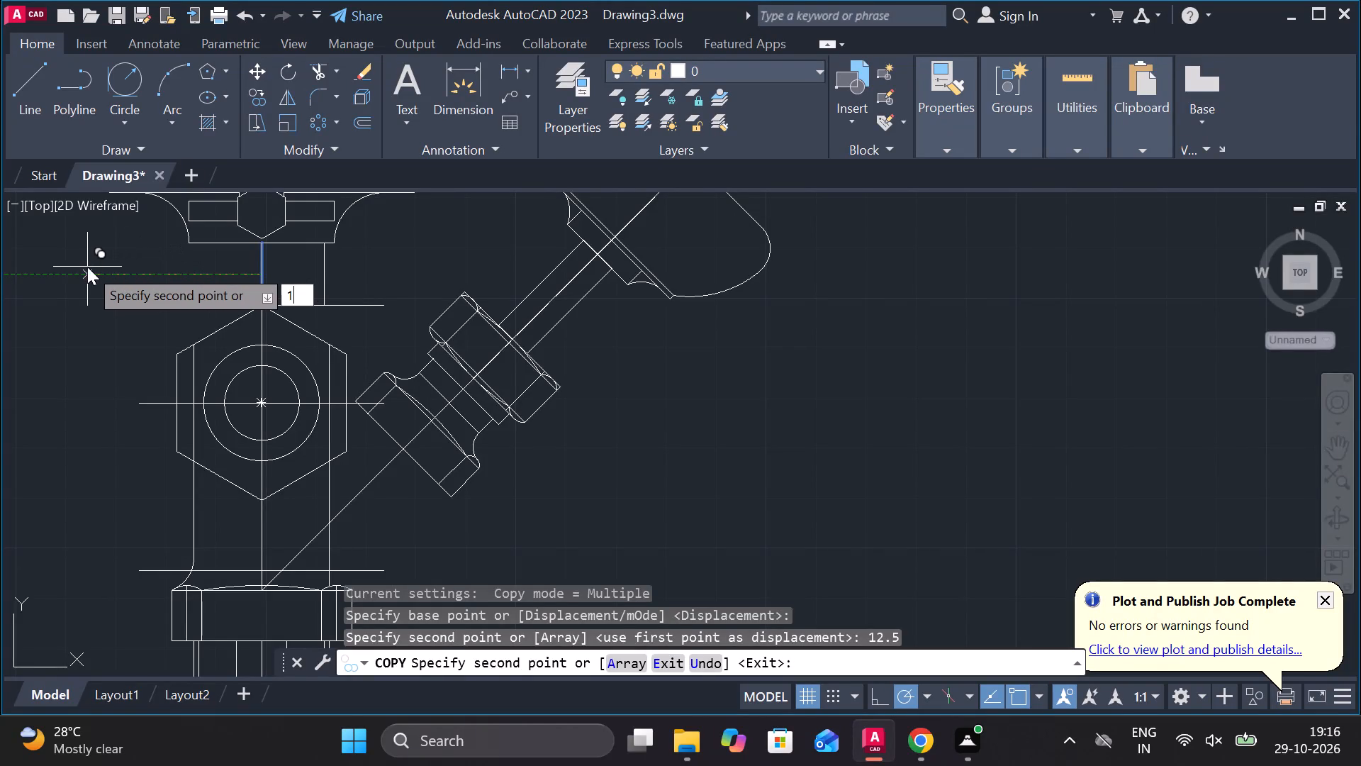
pyautogui.press('8')
pyautogui.press('Return')
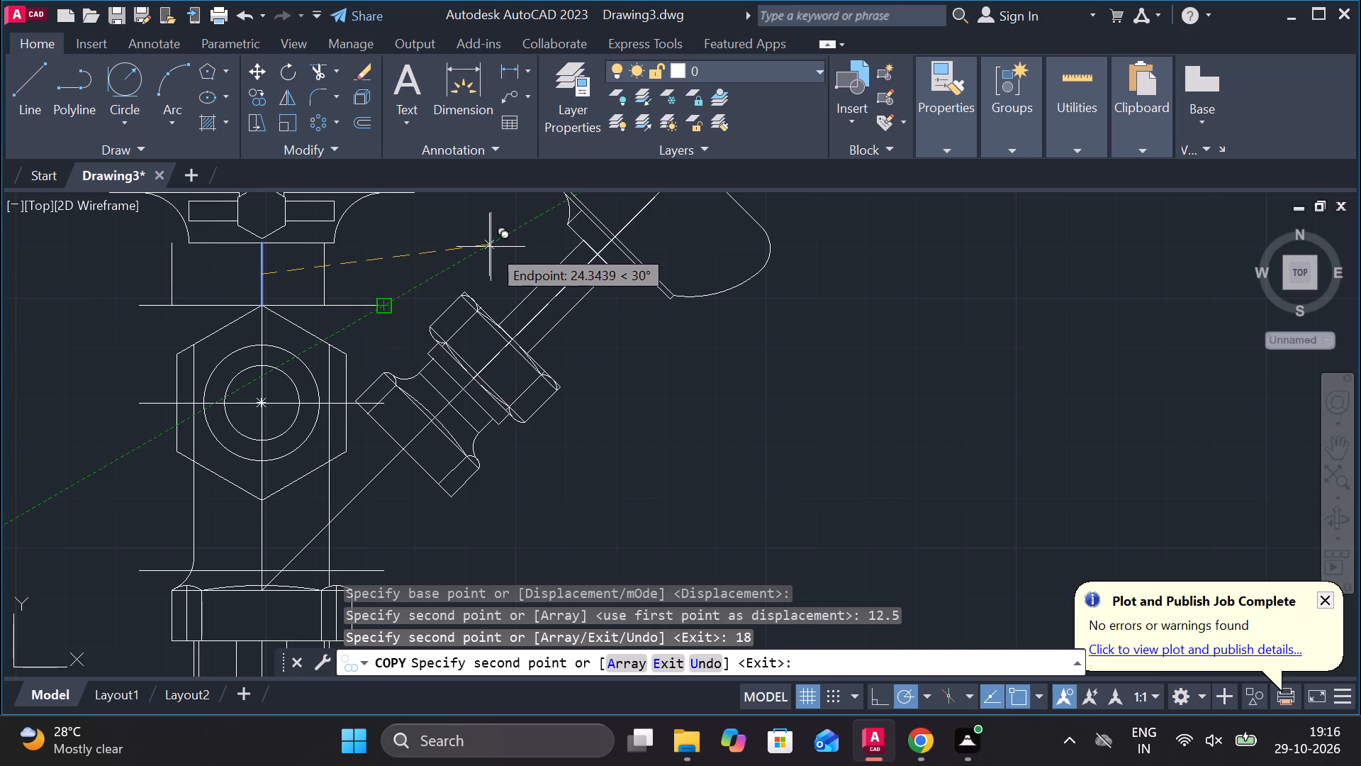
pyautogui.press('Escape')
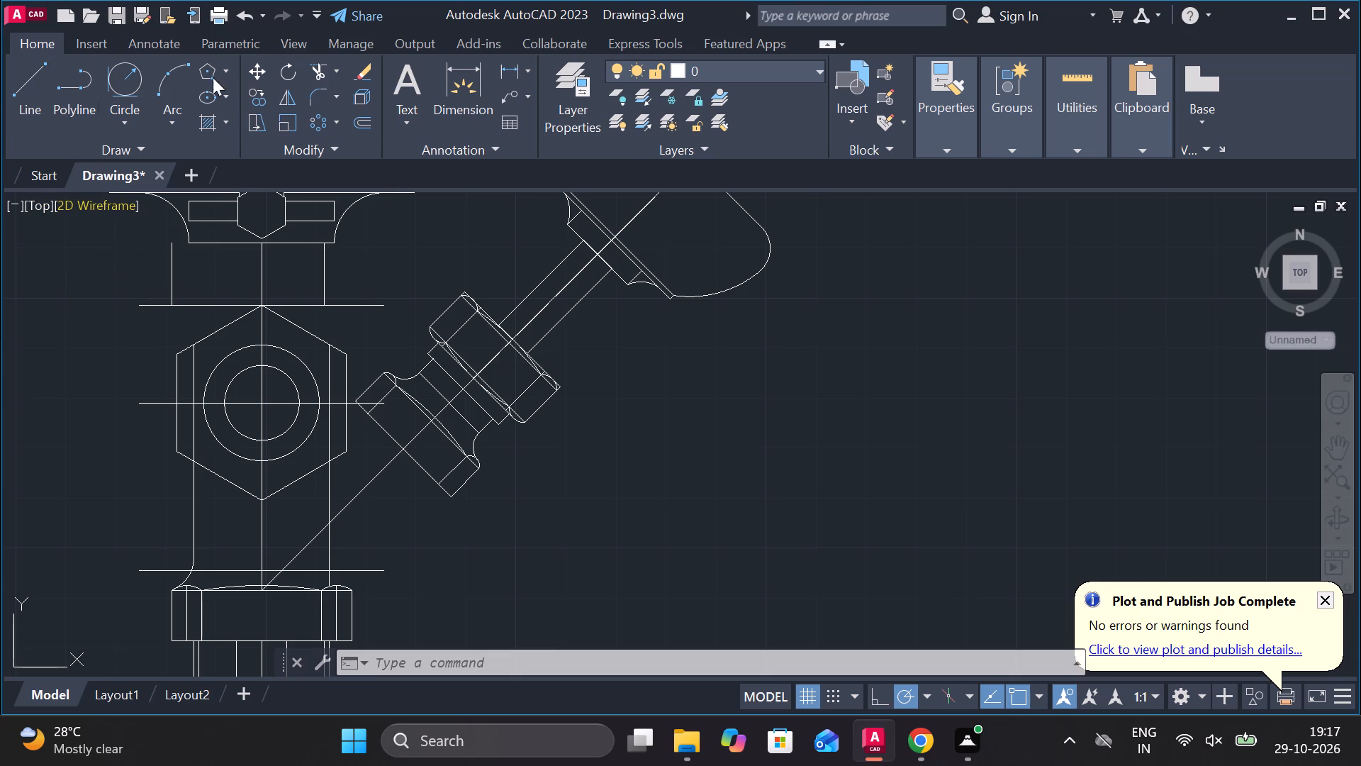
# Draw an 8.5-unit line straight down from the lower end of the vertical line left of the axis.
pyautogui.click(26, 83)
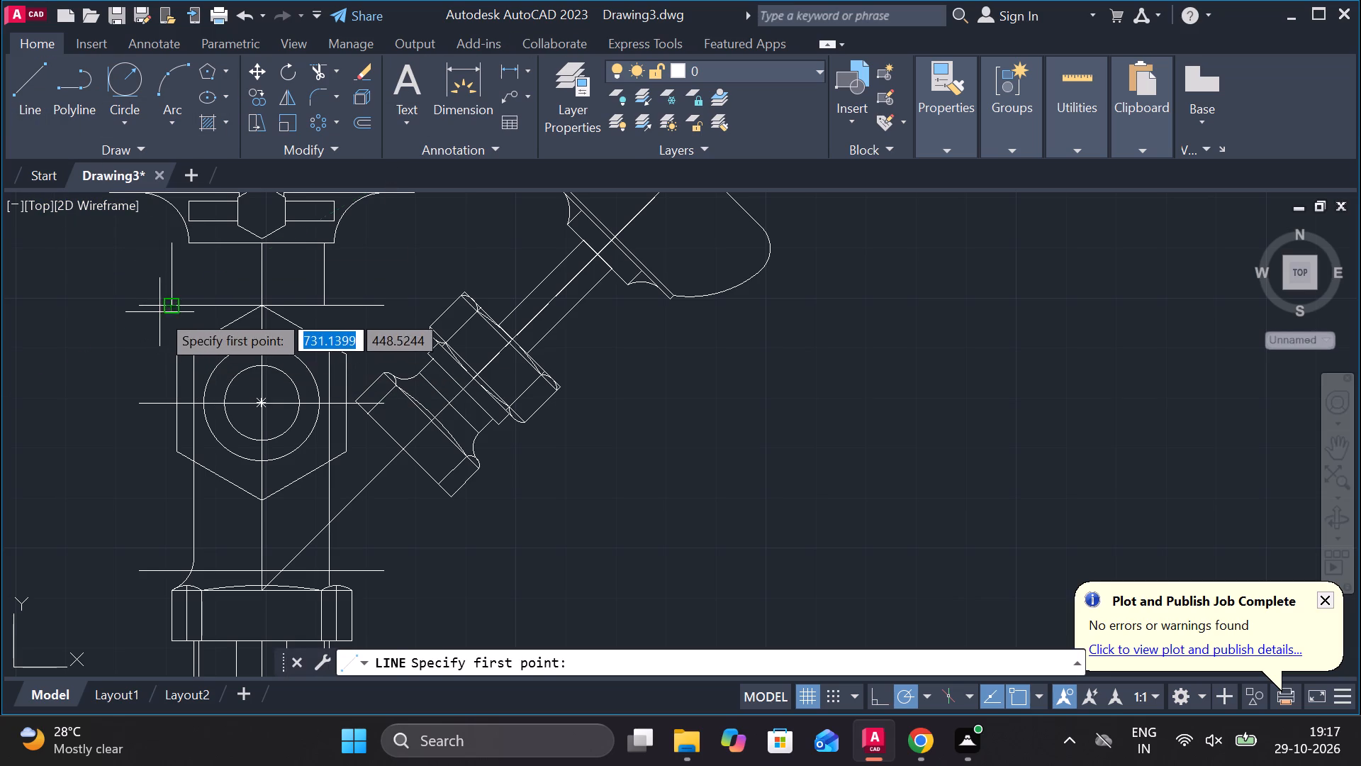
pyautogui.click(172, 305)
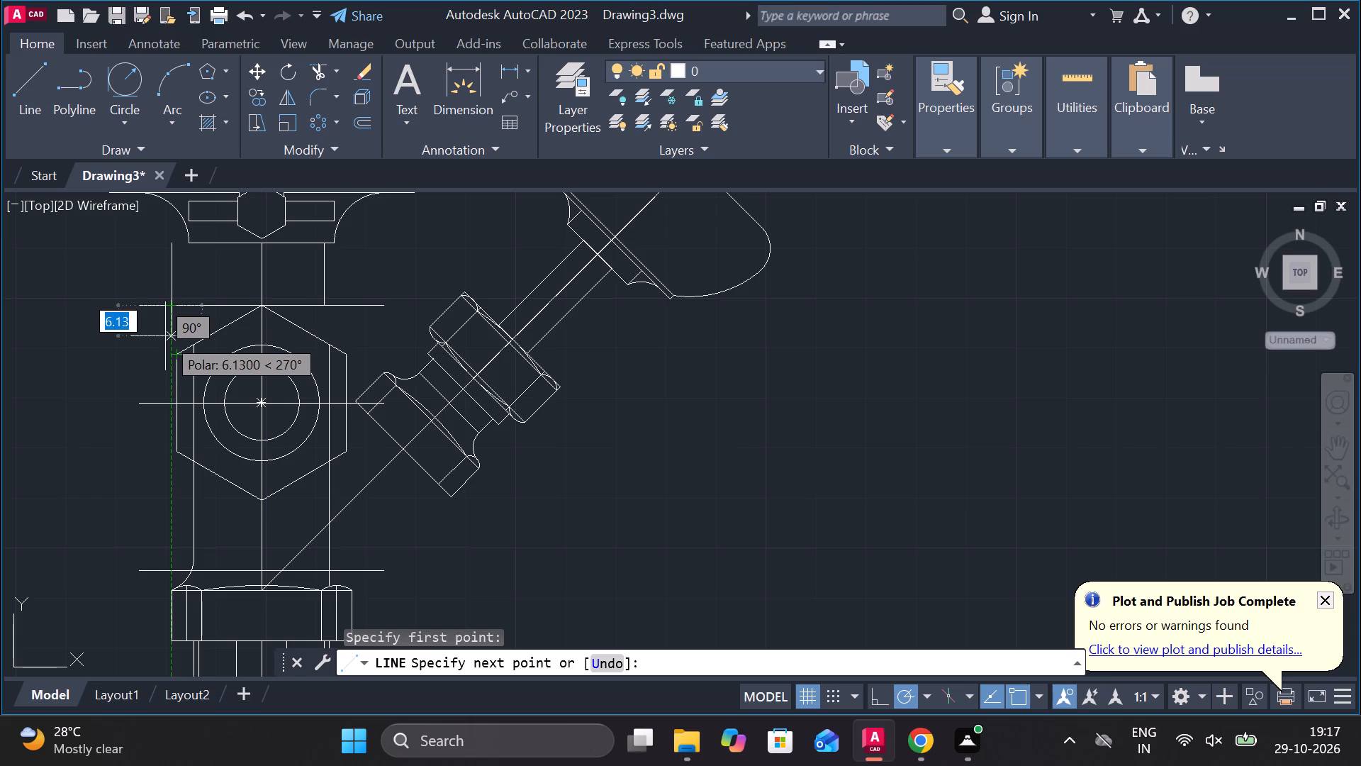
pyautogui.press('8')
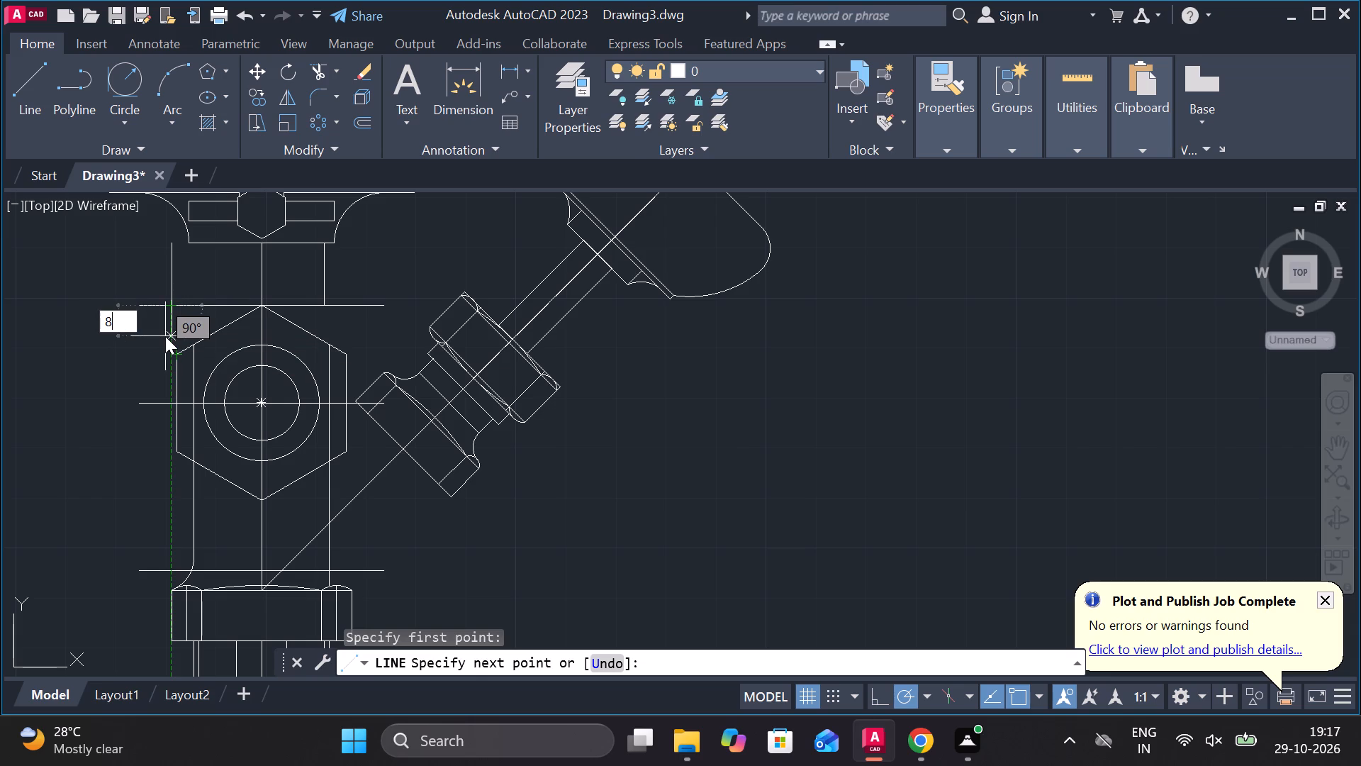
pyautogui.write('.5')
pyautogui.press('Return')
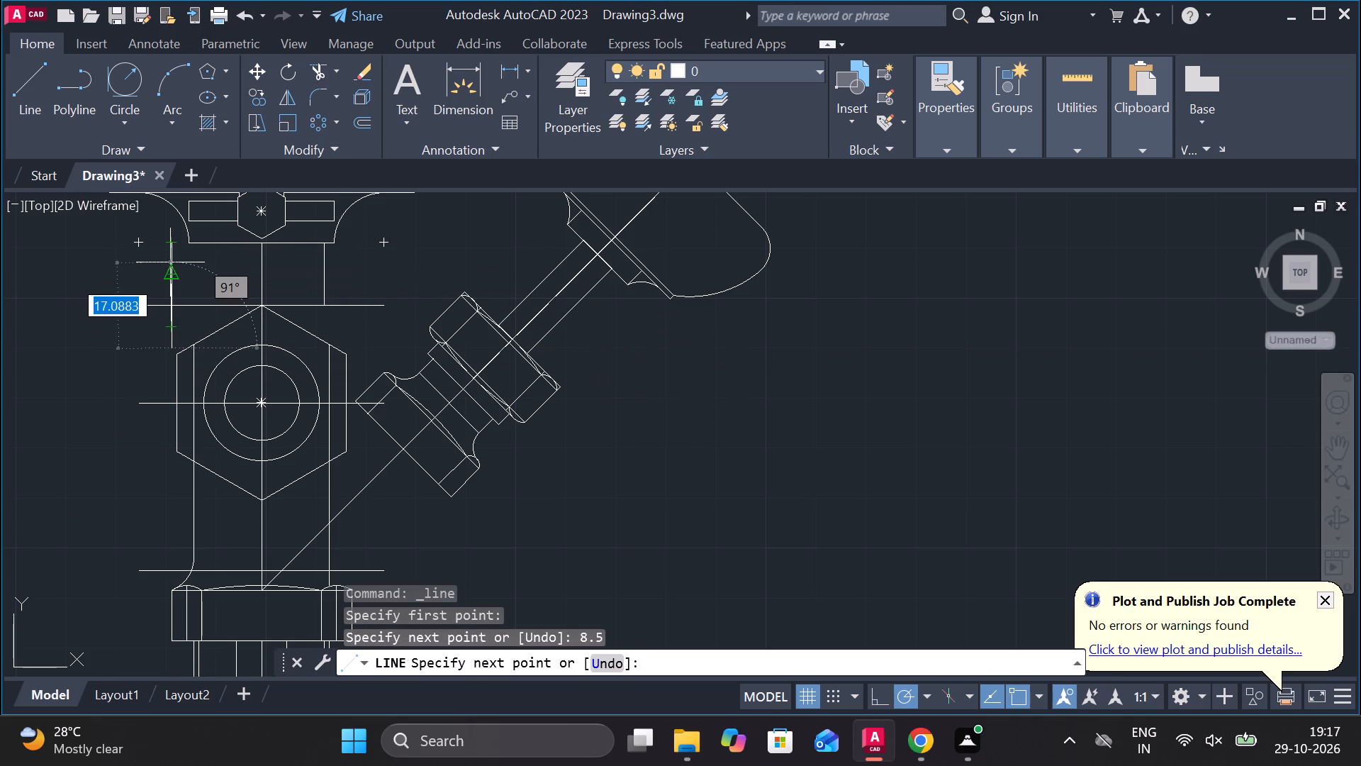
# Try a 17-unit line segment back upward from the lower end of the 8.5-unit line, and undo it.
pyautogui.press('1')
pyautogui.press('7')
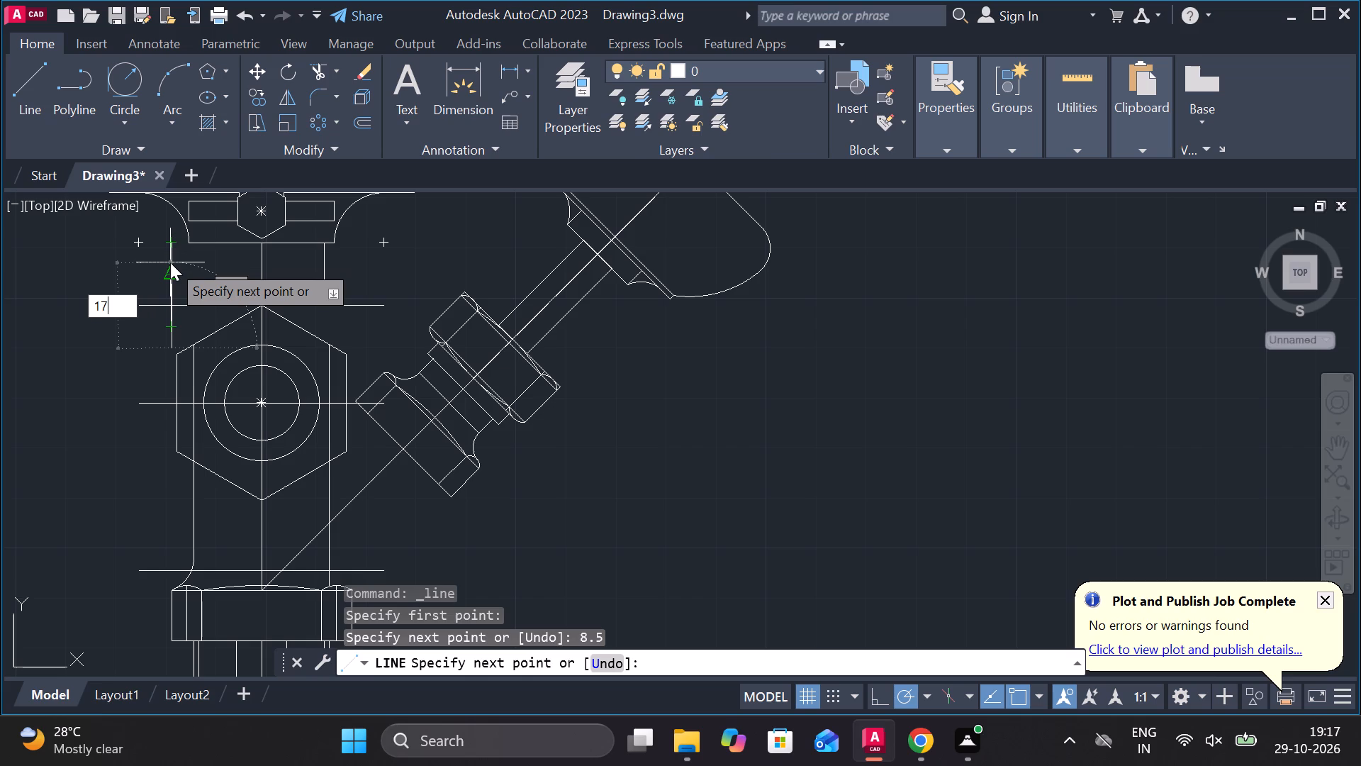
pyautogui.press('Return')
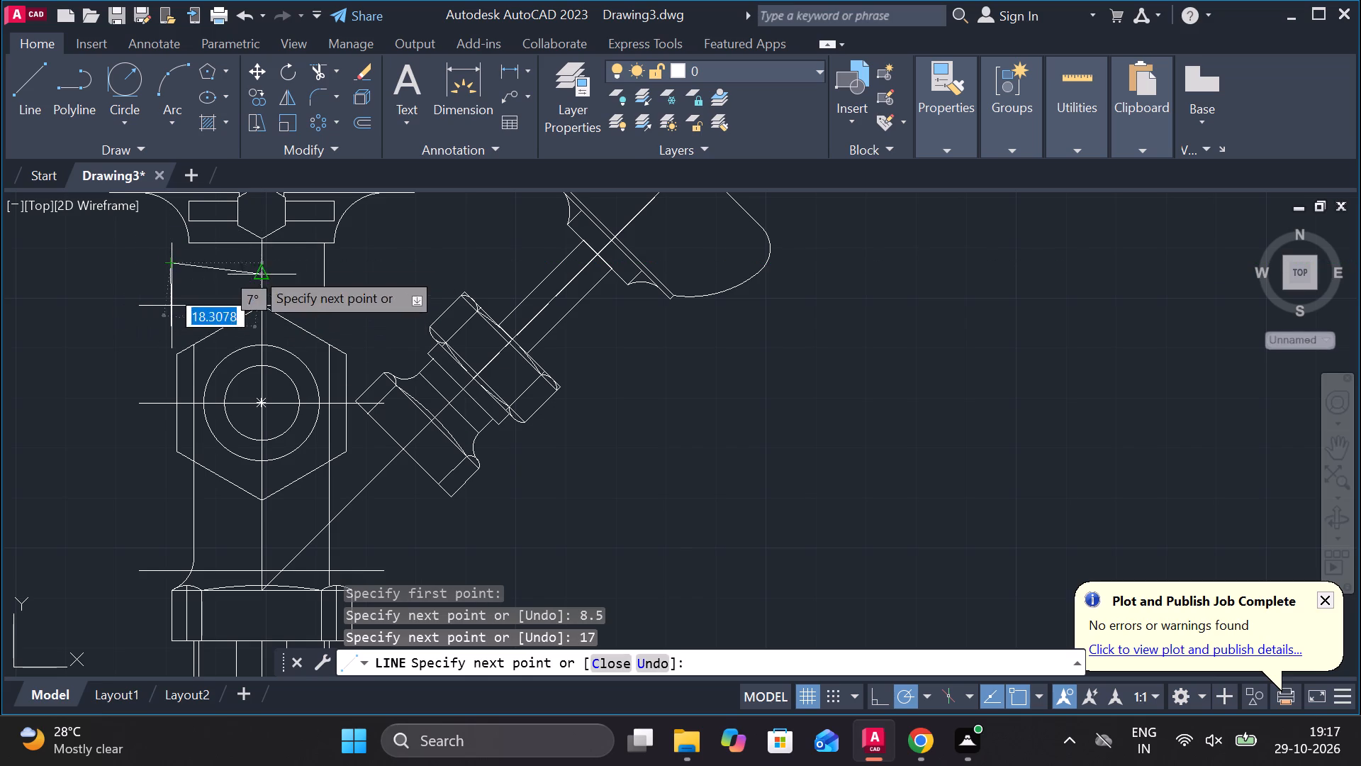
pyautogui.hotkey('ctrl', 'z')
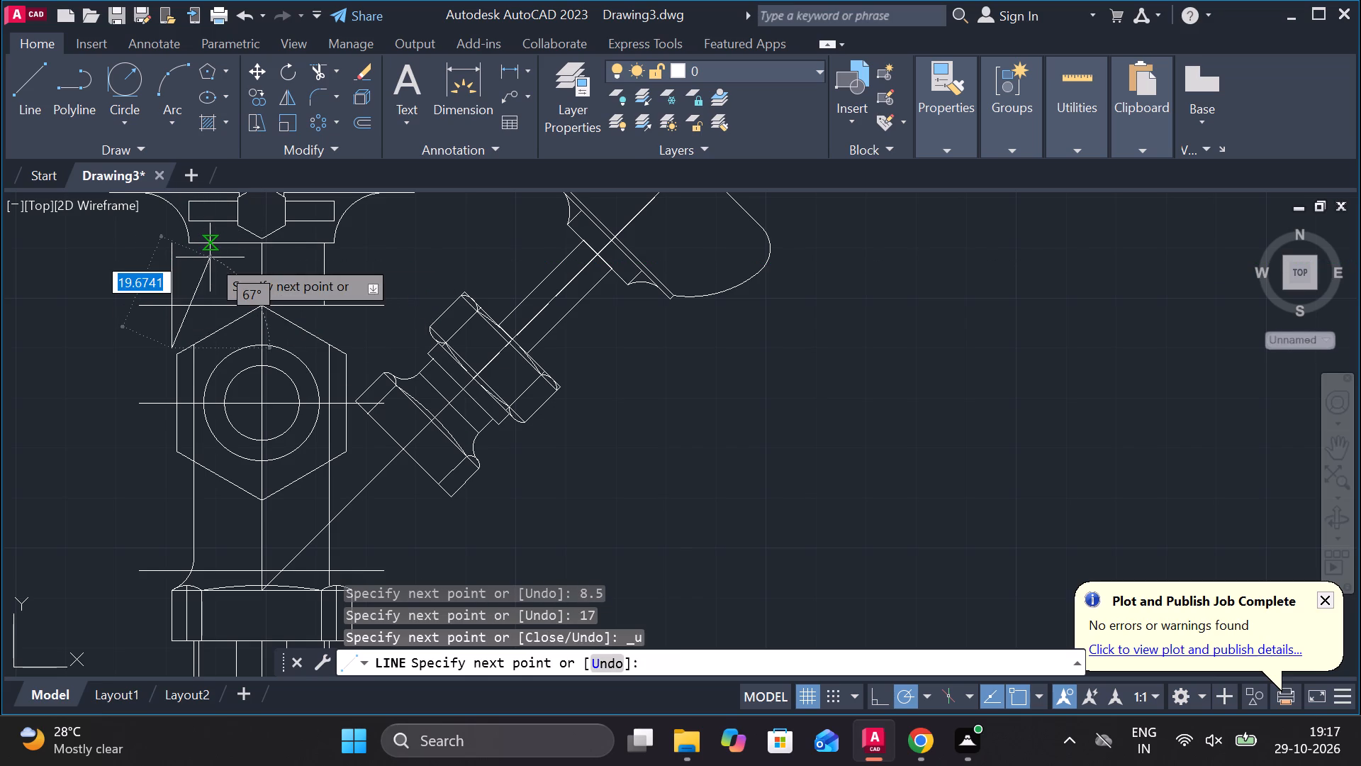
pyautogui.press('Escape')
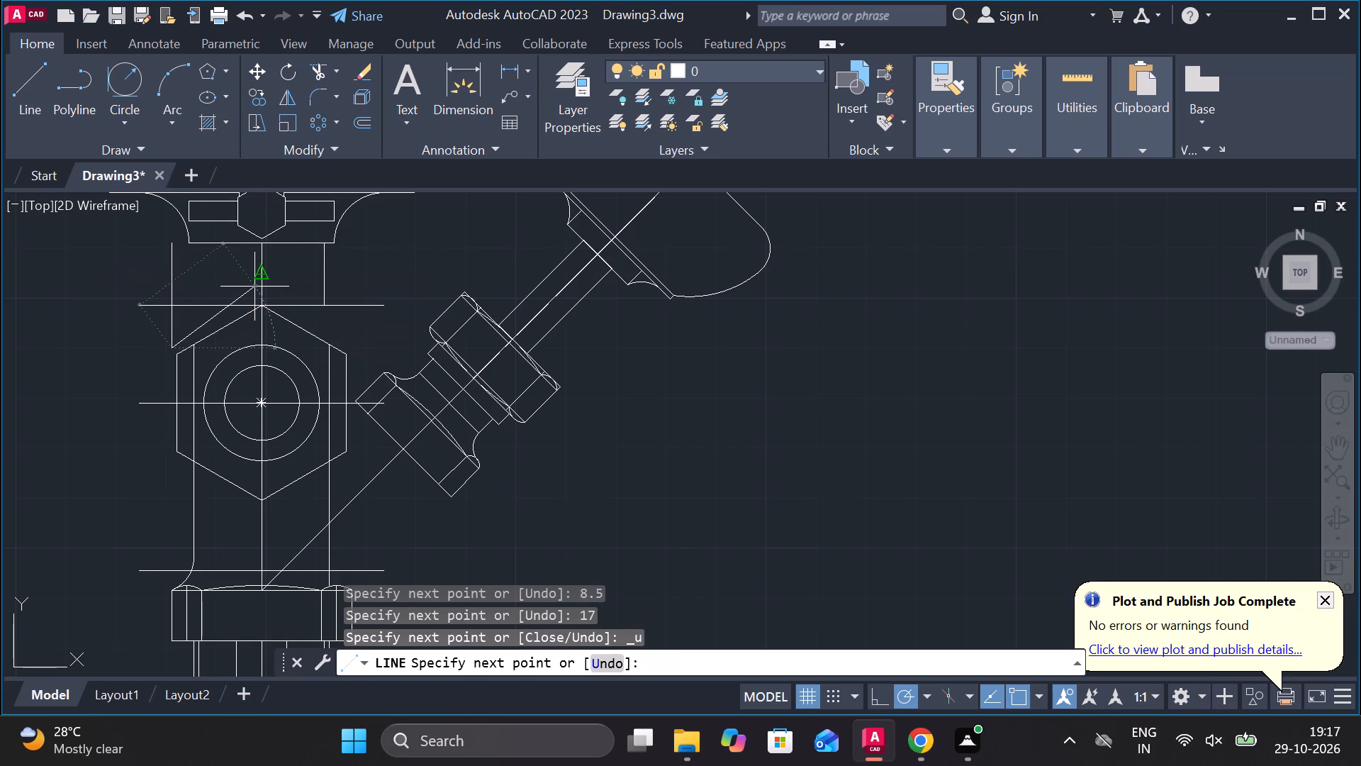
# Erase the copied vertical line 18 units left of the axis, between the flange underside and the hexagon's top level.
pyautogui.click(173, 269)
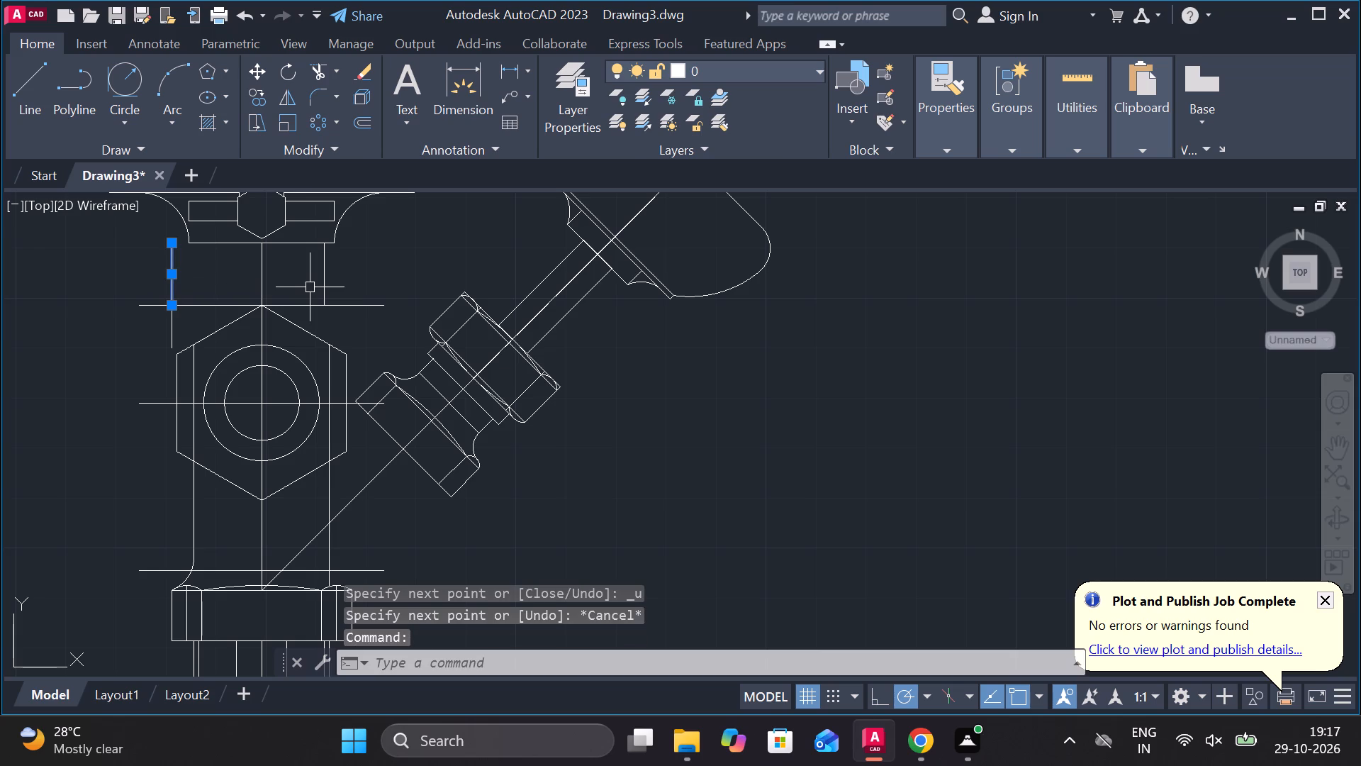
pyautogui.press('Delete')
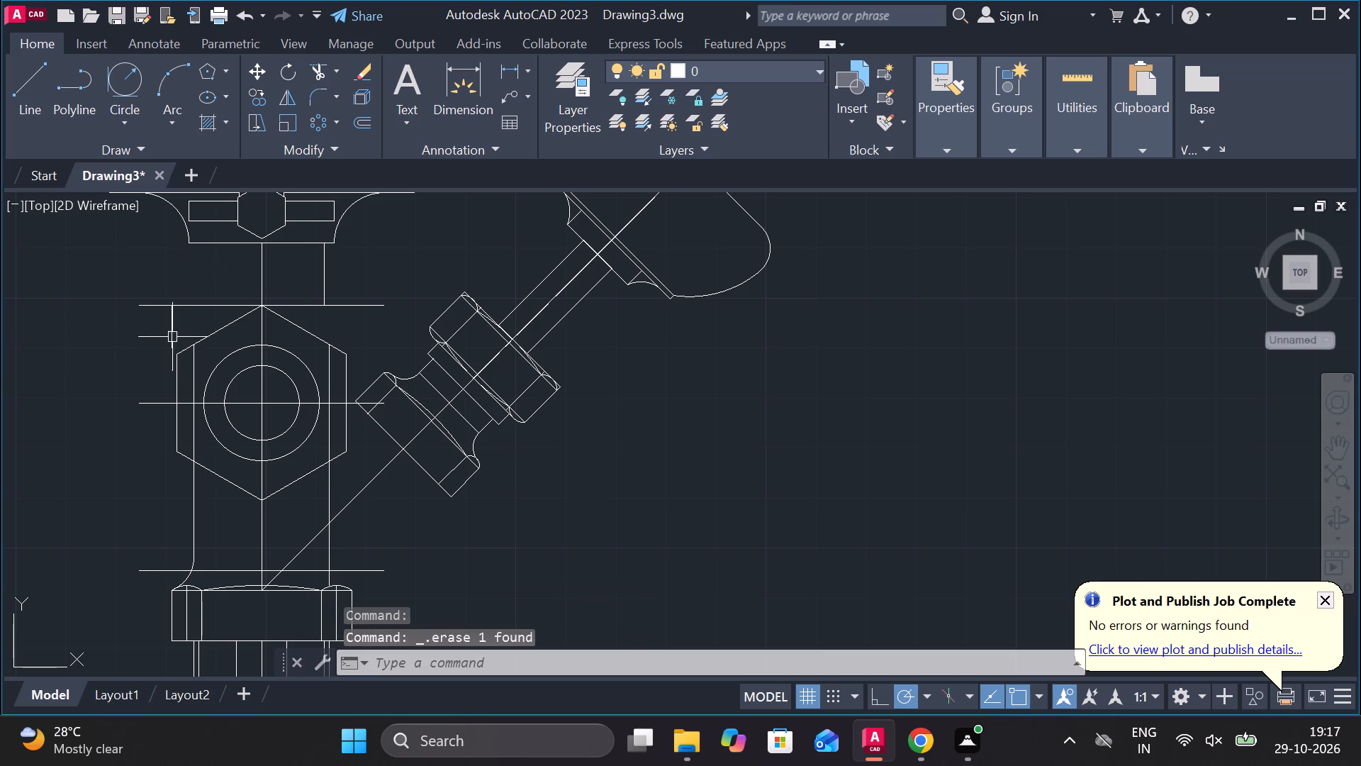
# Replace the 8.5-unit line with a short horizontal marker line running outward, away from the axis, from its lower end.
pyautogui.click(43, 73)
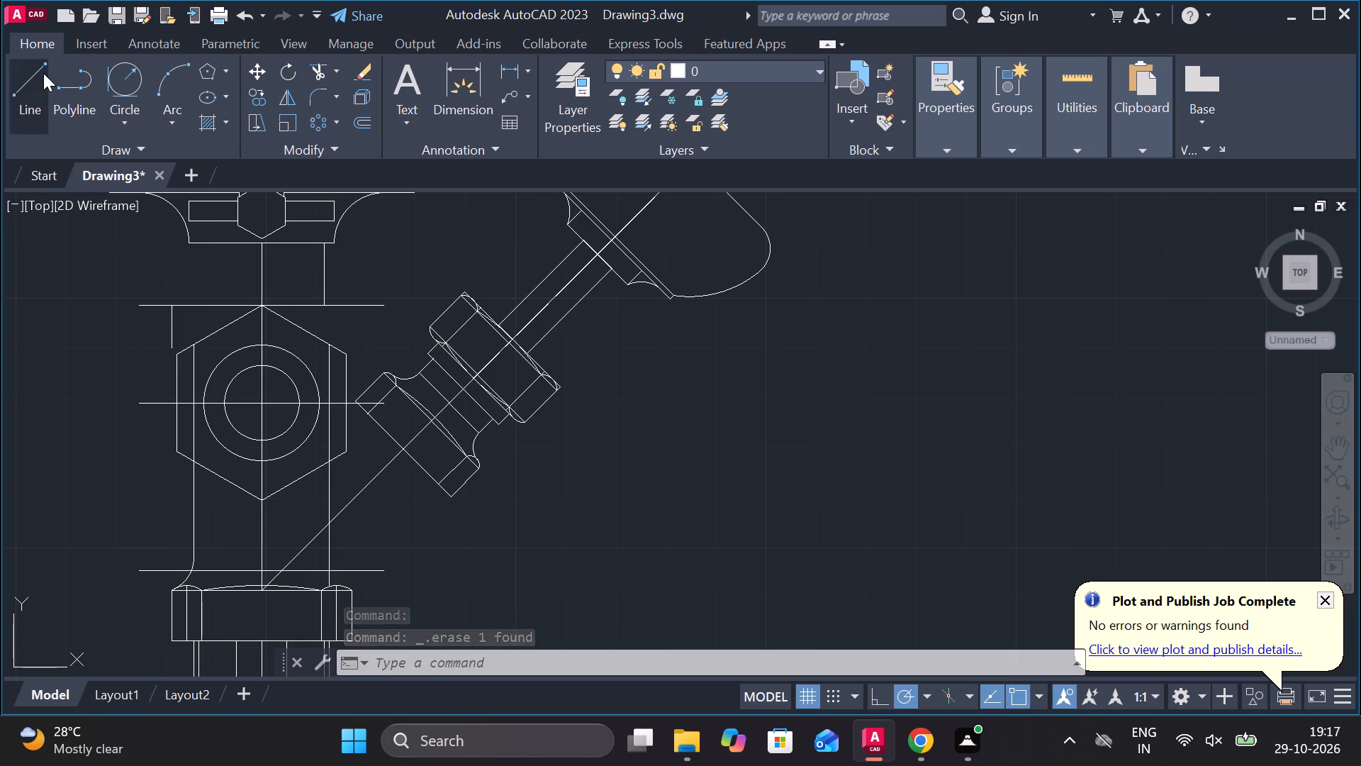
pyautogui.click(172, 344)
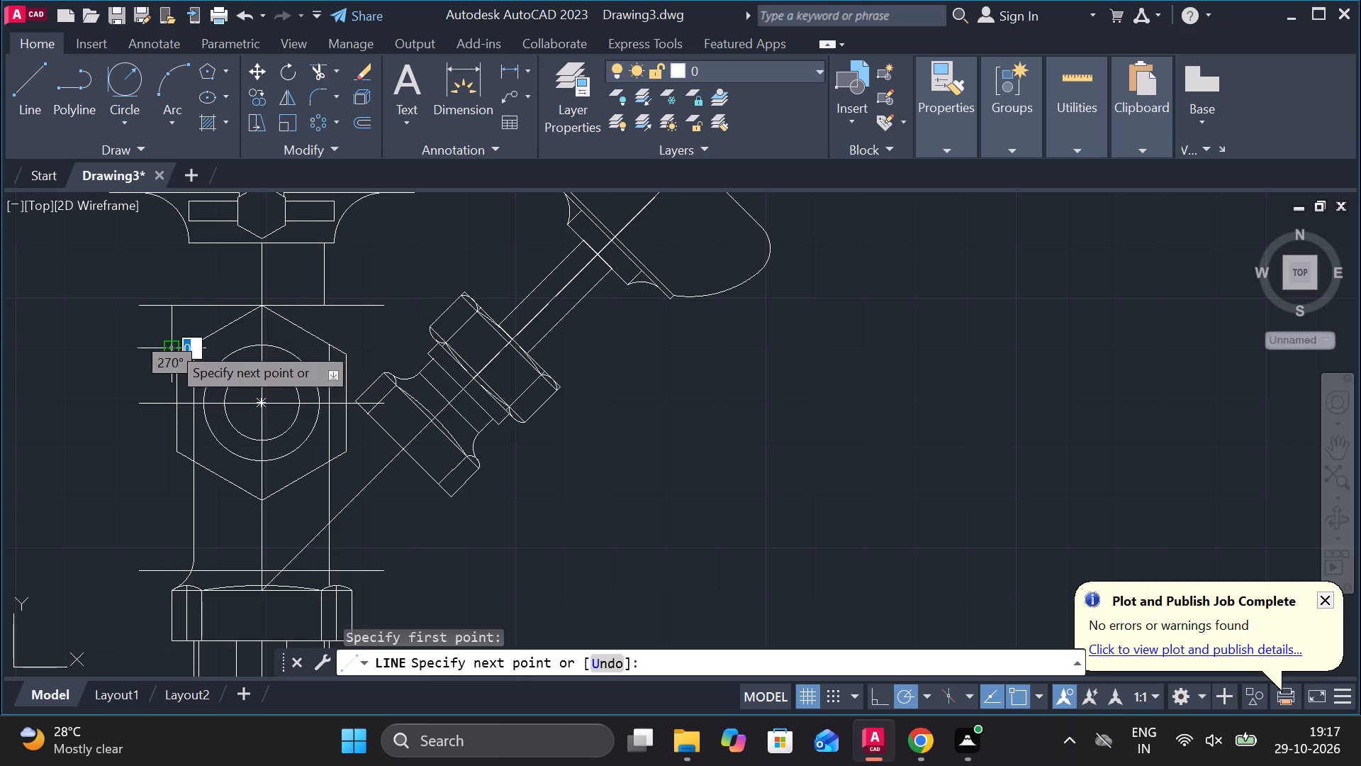
pyautogui.click(128, 343)
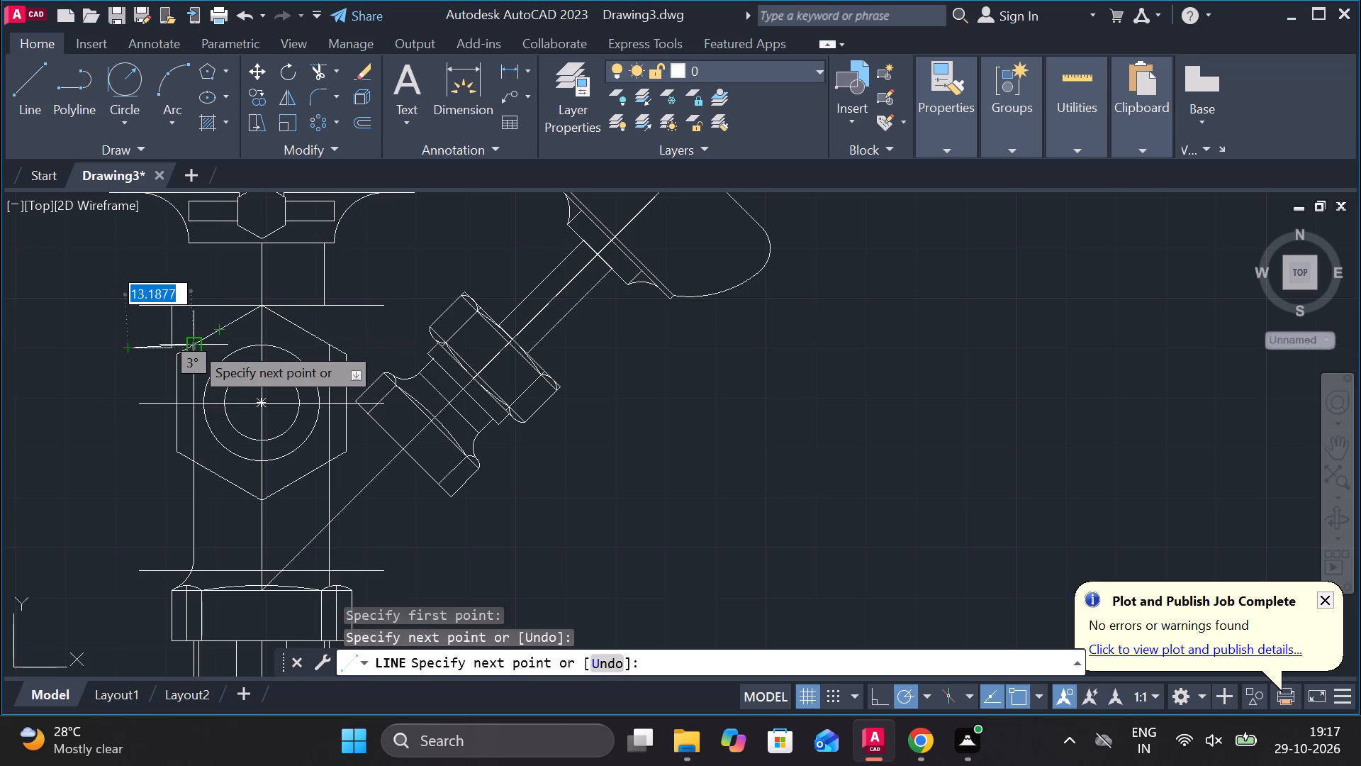
pyautogui.press('Escape')
pyautogui.click(173, 329)
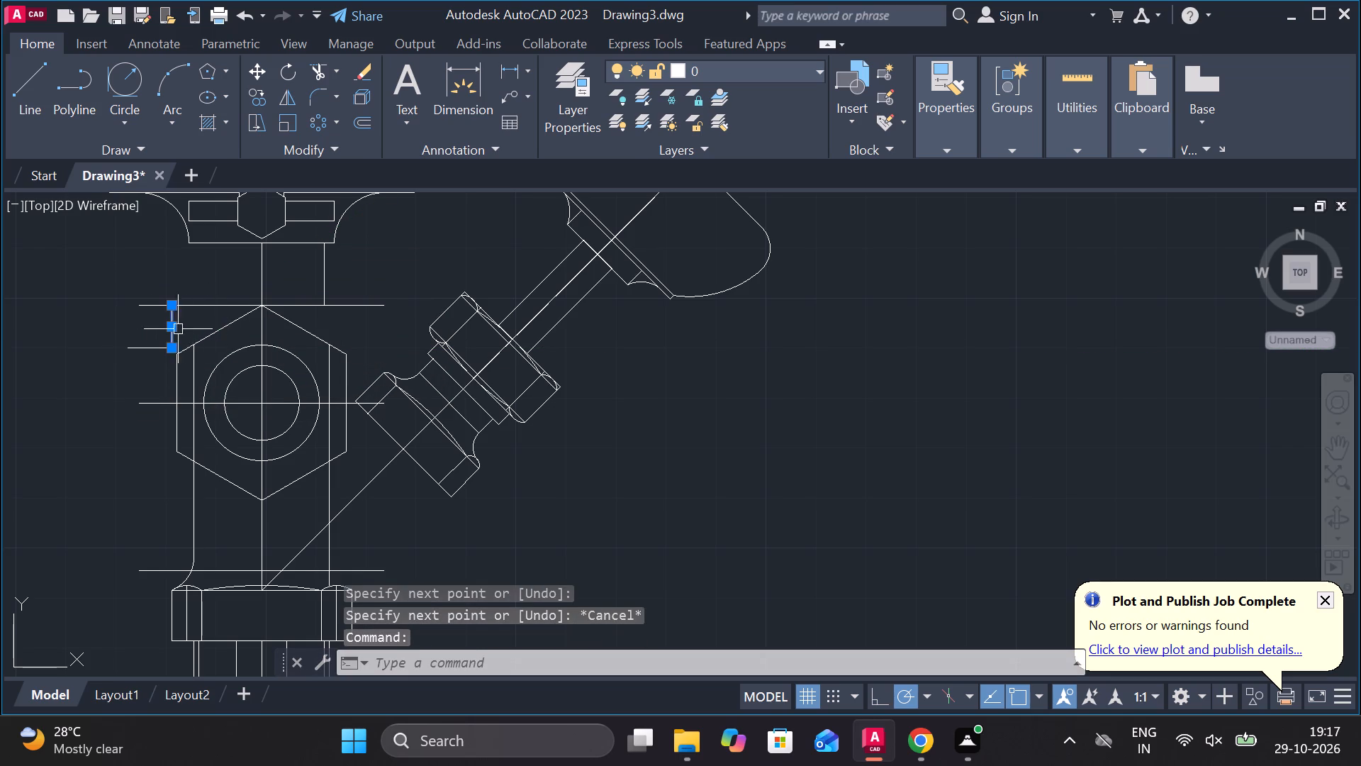
pyautogui.press('Delete')
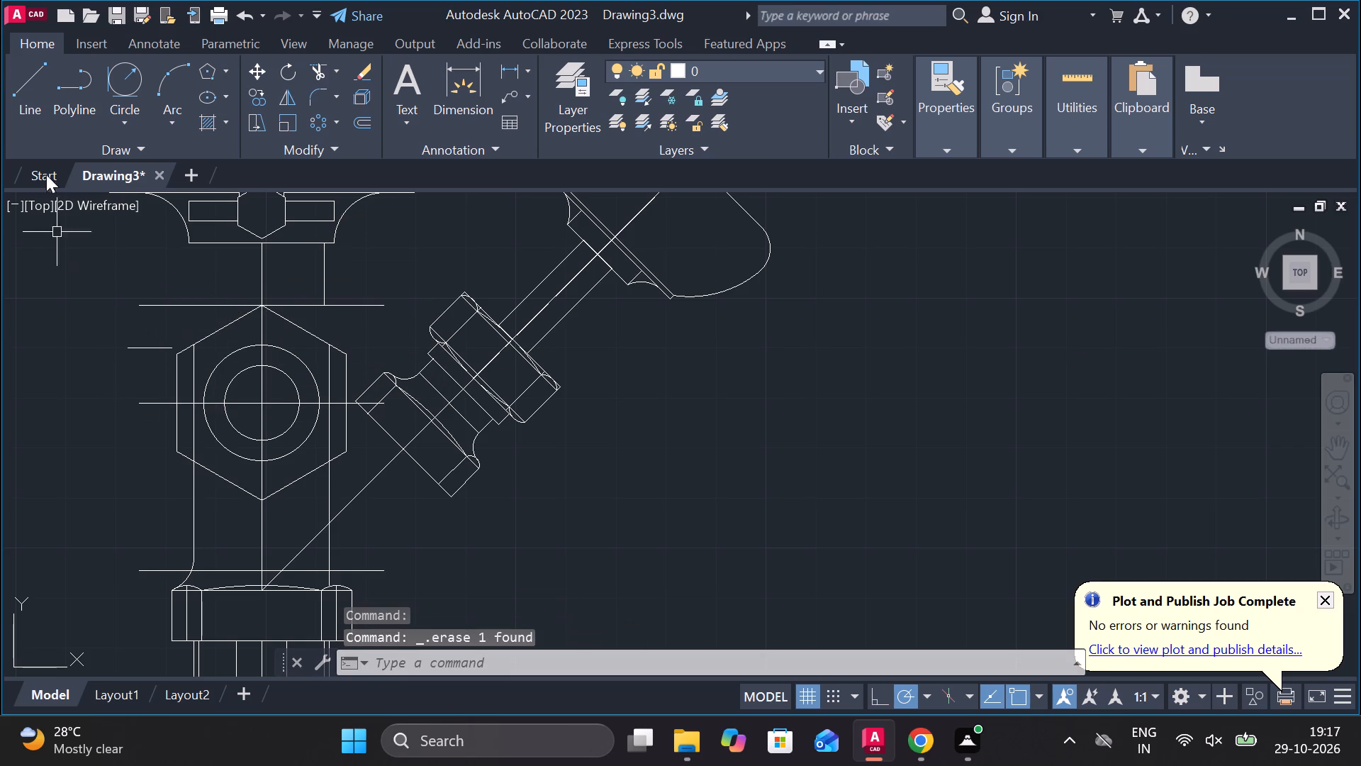
# Draw a 17-unit vertical line upward from the marker line's inner end, and erase the marker line.
pyautogui.click(18, 103)
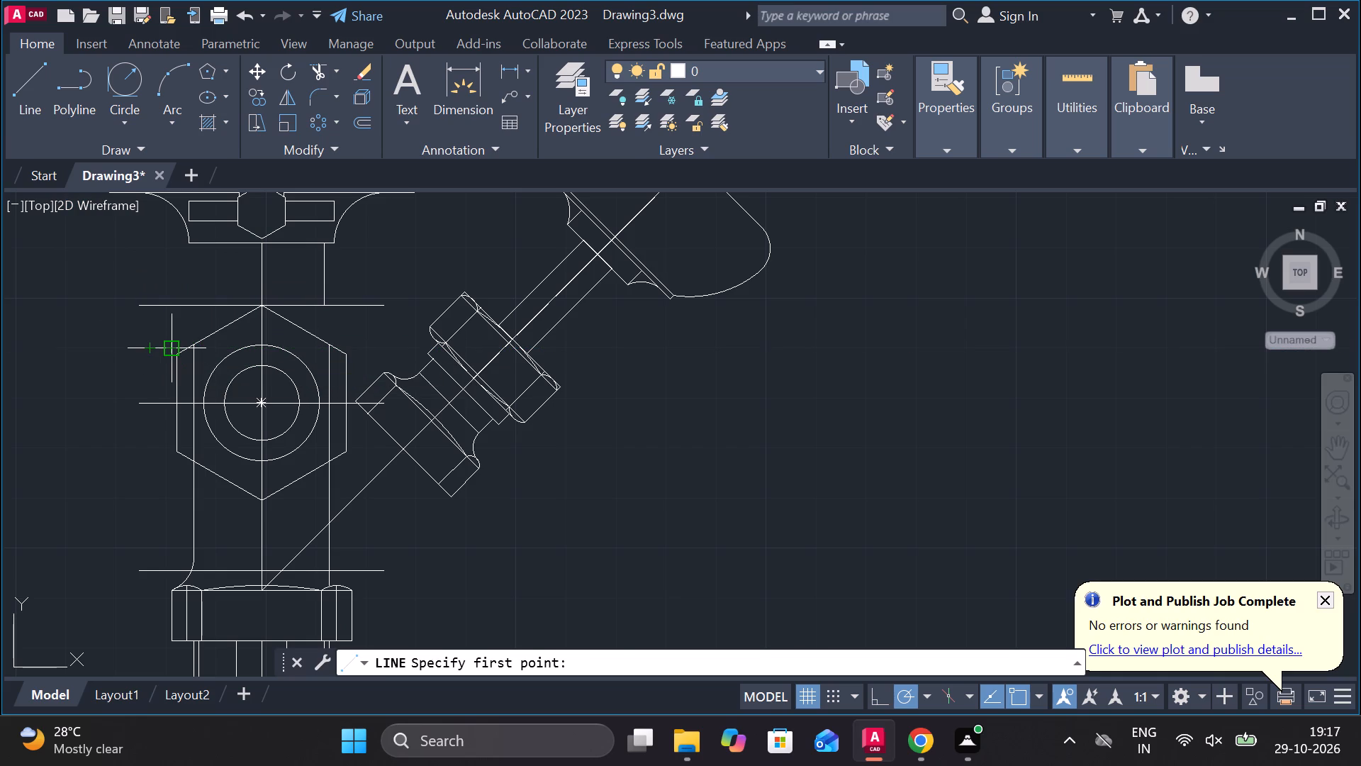
pyautogui.click(169, 349)
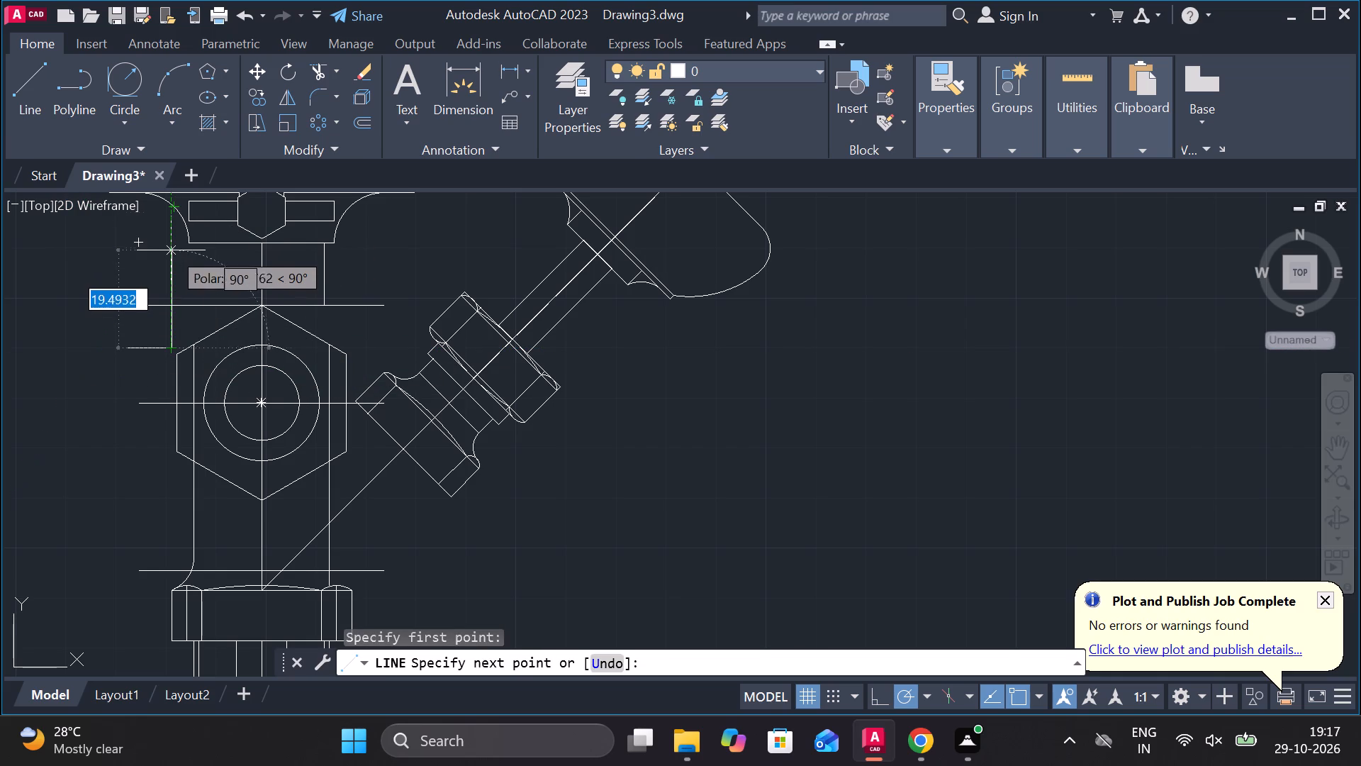
pyautogui.press('1')
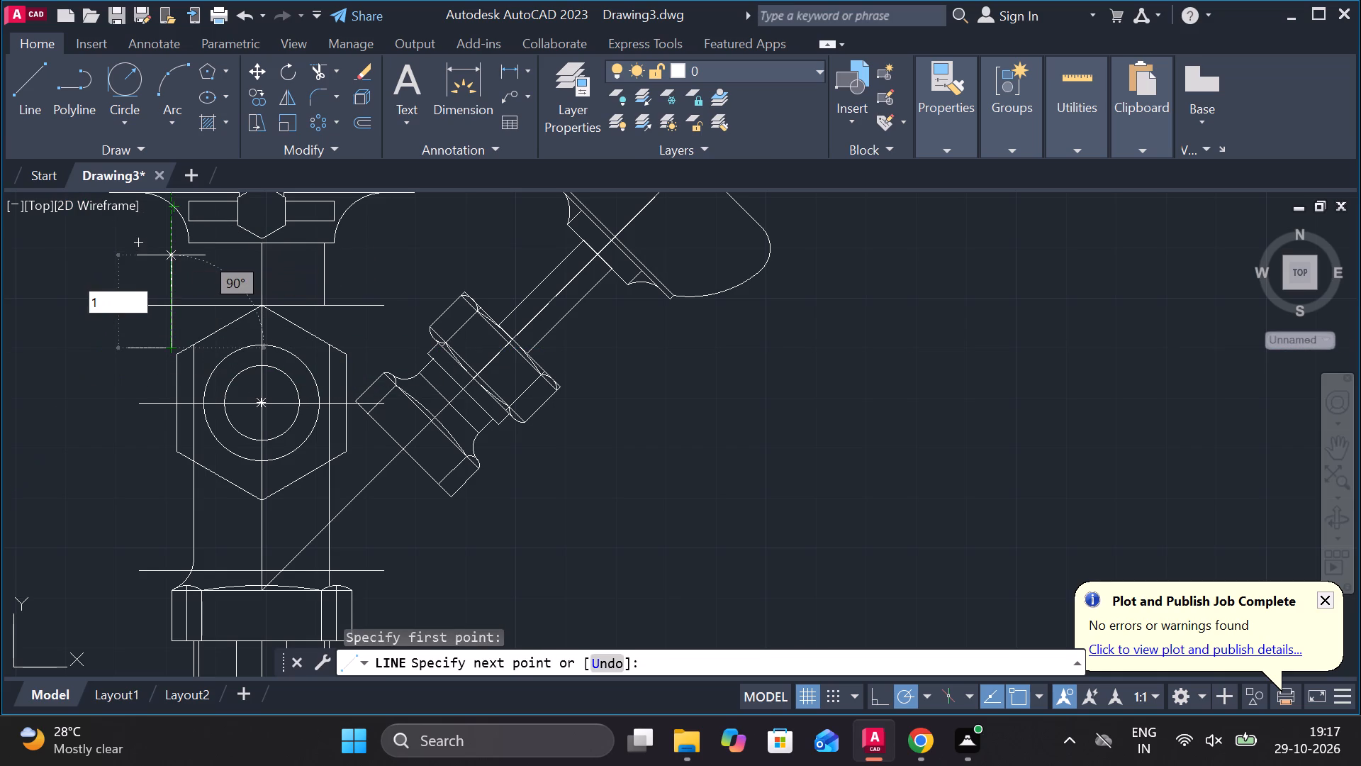
pyautogui.press('7')
pyautogui.press('Return')
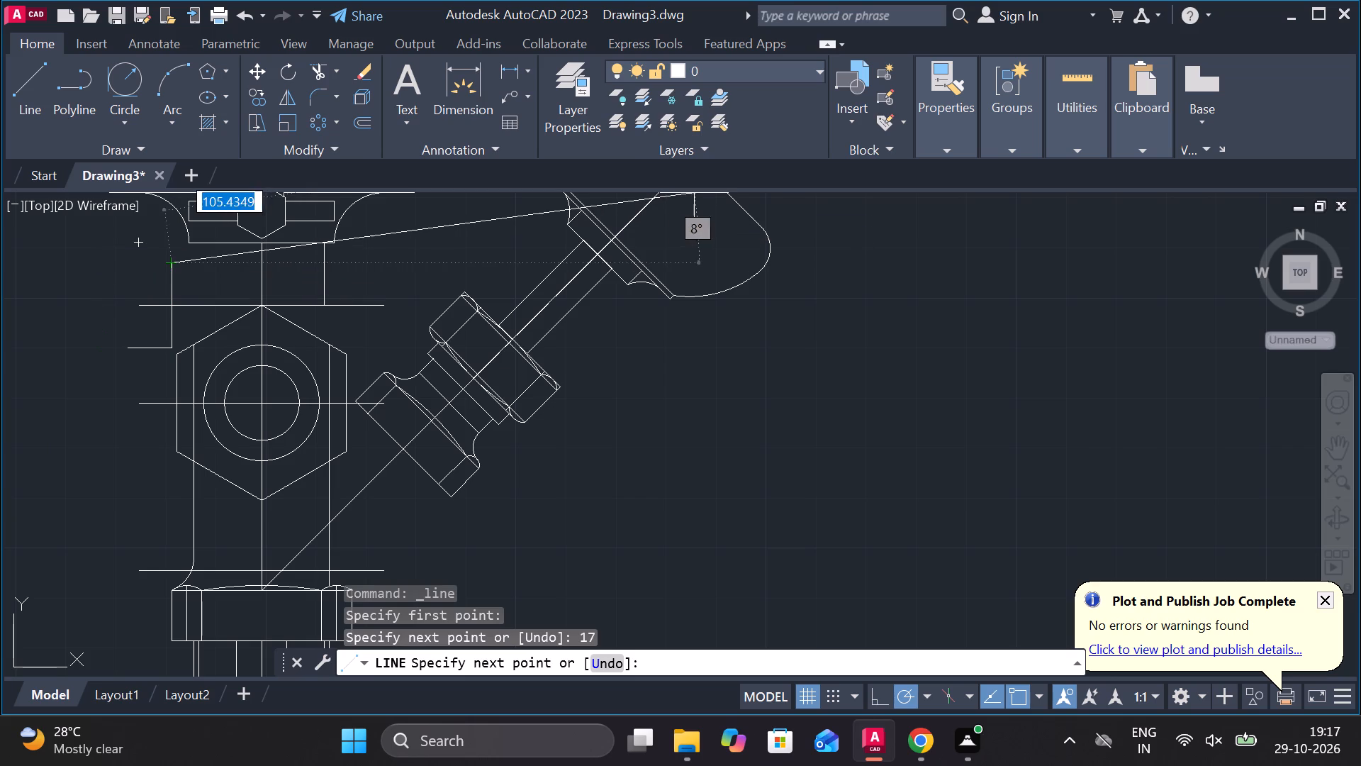
pyautogui.press('Escape')
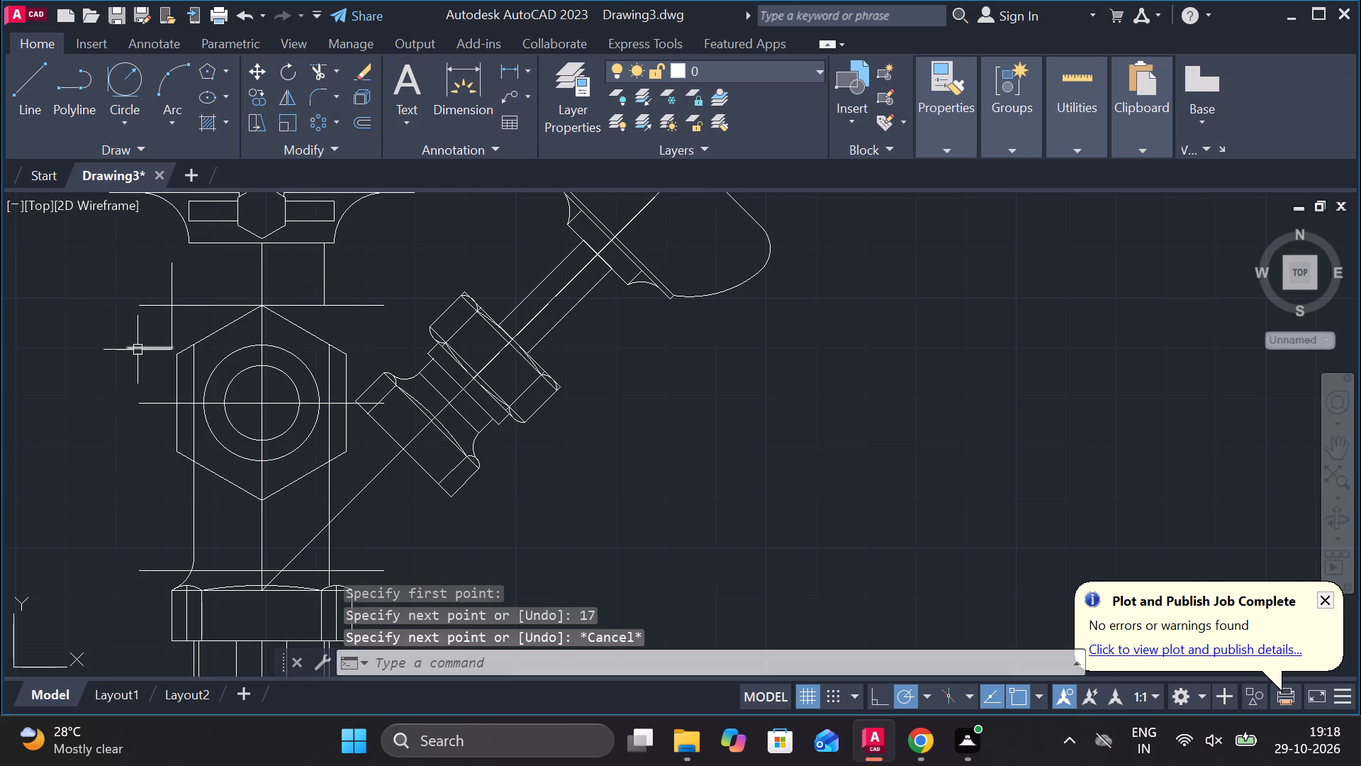
pyautogui.doubleClick(138, 350)
pyautogui.press('Delete')
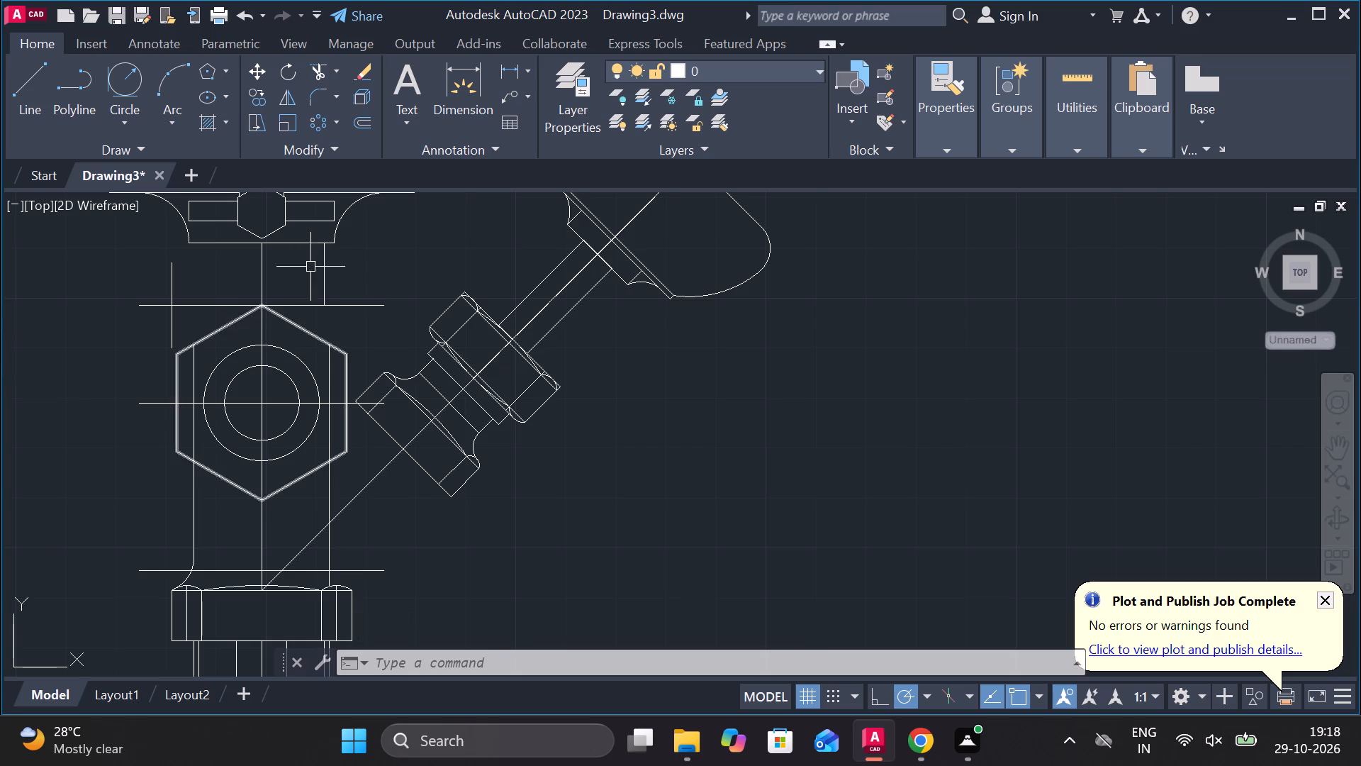
# Copy the short axis line above the hexagon from its midpoint, 25 units and 12.5 units to the left.
pyautogui.click(262, 275)
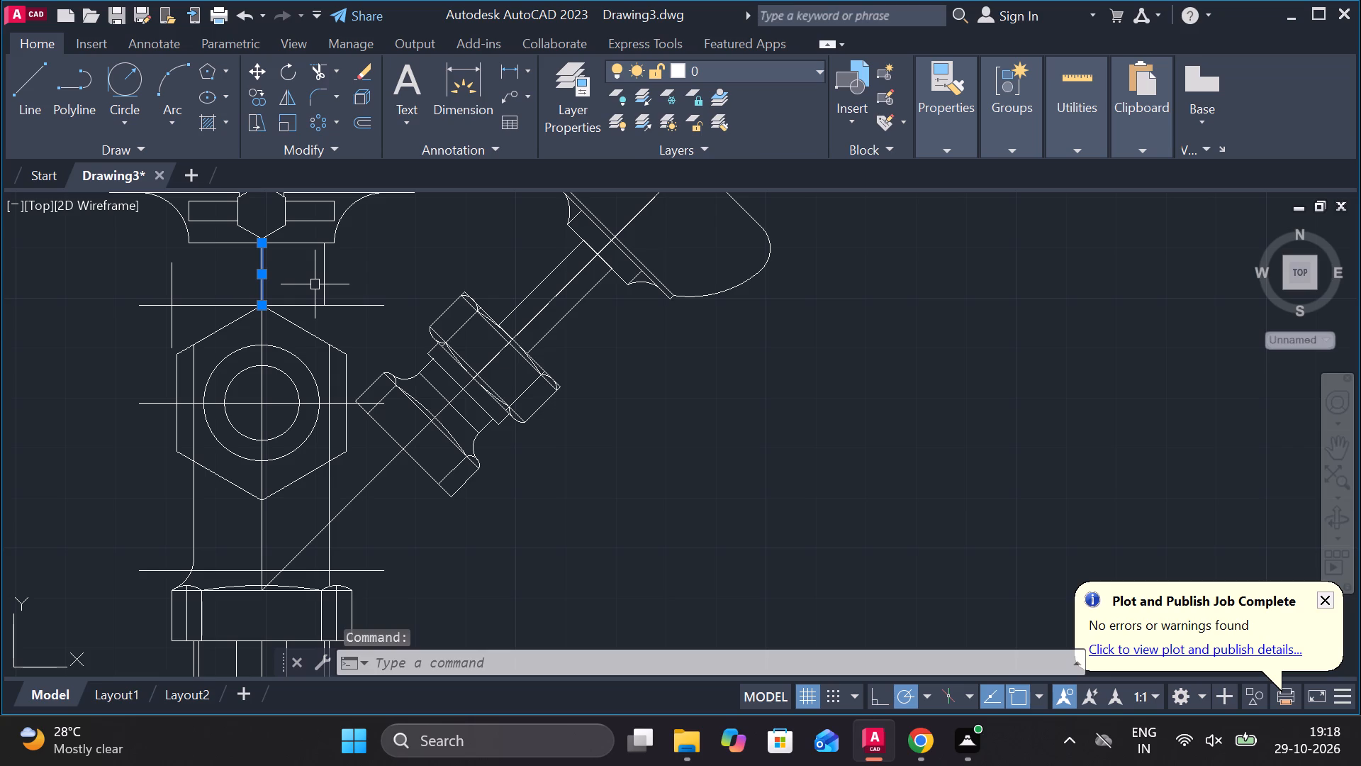
pyautogui.write('CO')
pyautogui.press('Return')
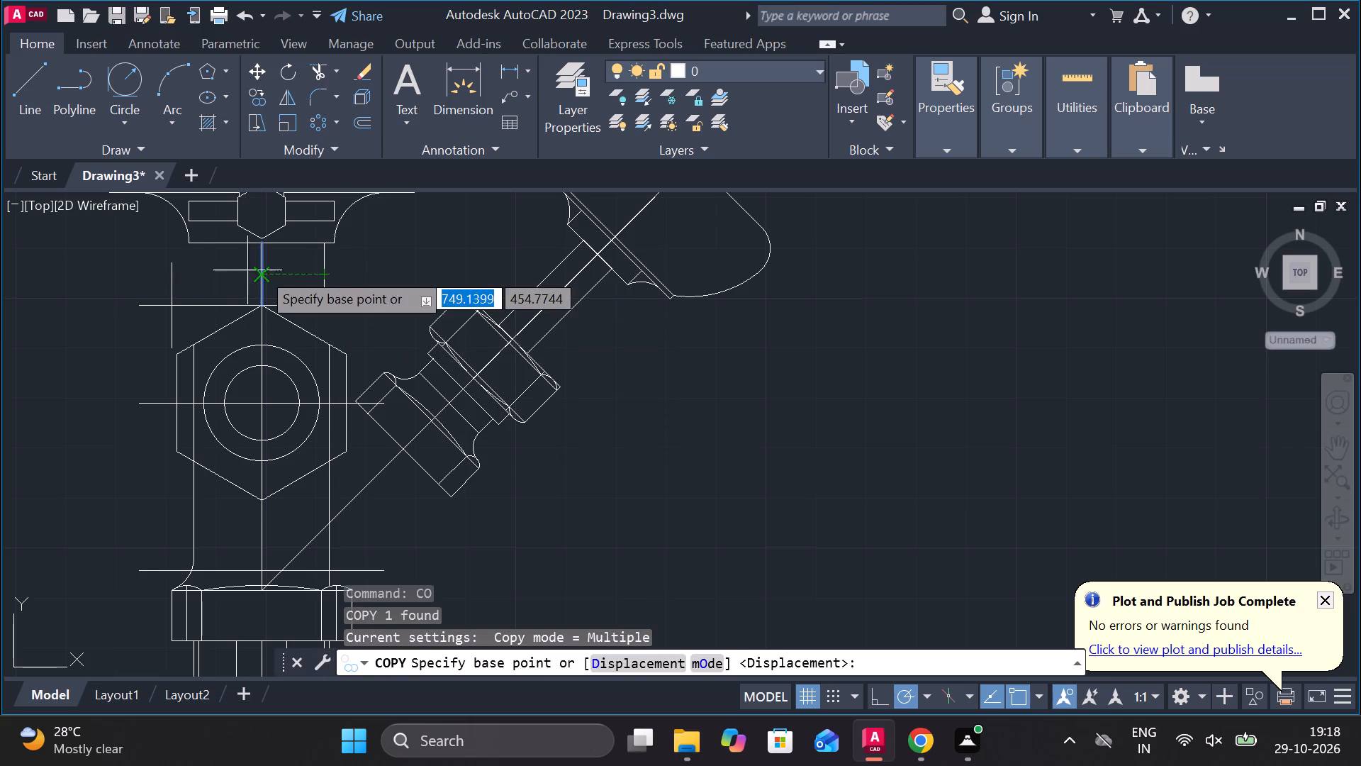
pyautogui.click(264, 270)
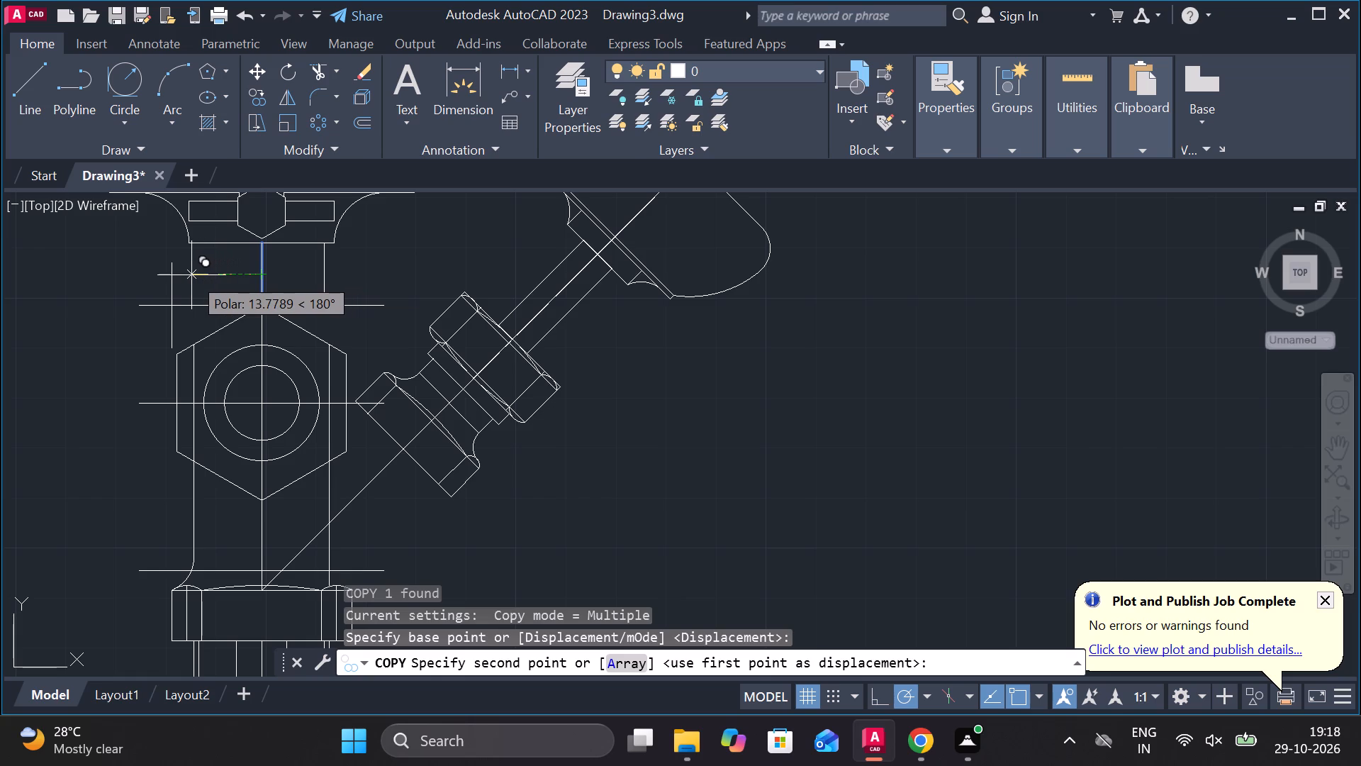
pyautogui.press('2')
pyautogui.press('5')
pyautogui.press('Return')
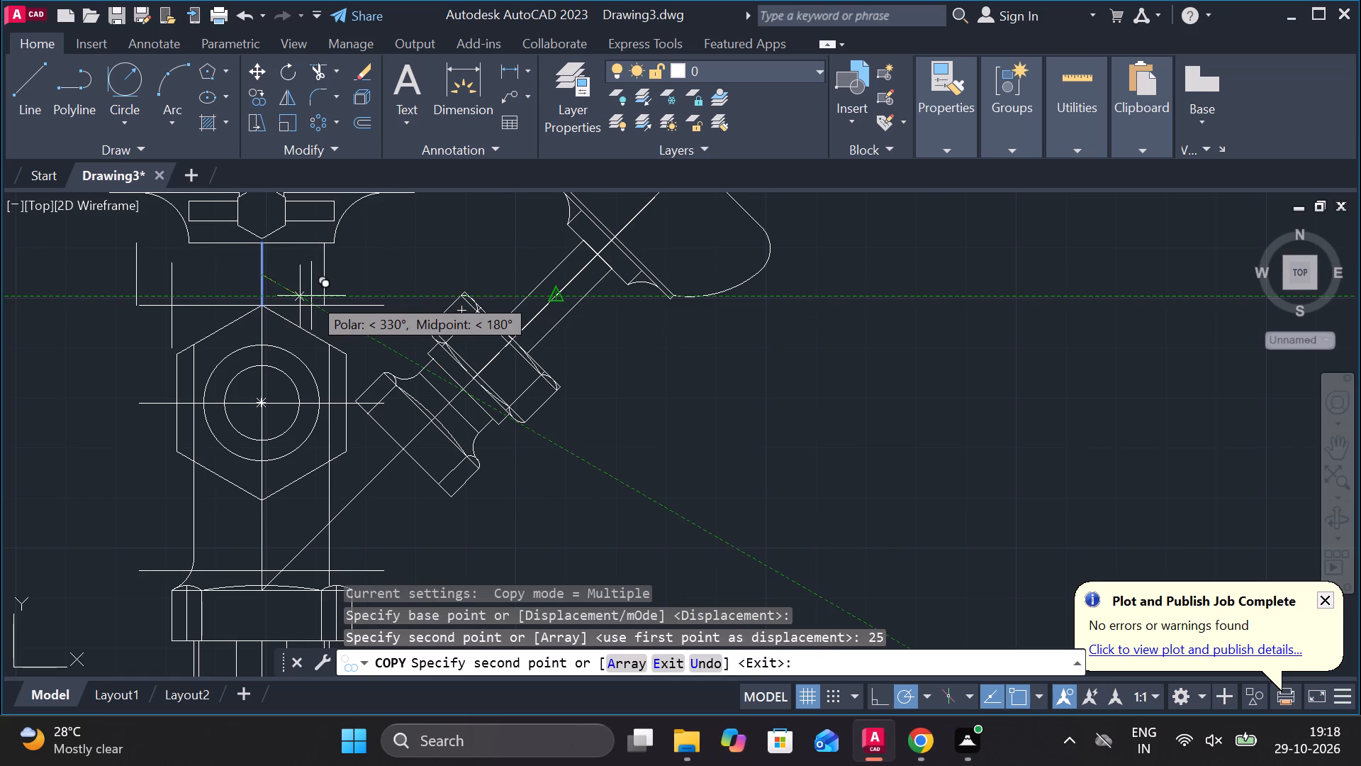
pyautogui.hotkey('ctrl', 'z')
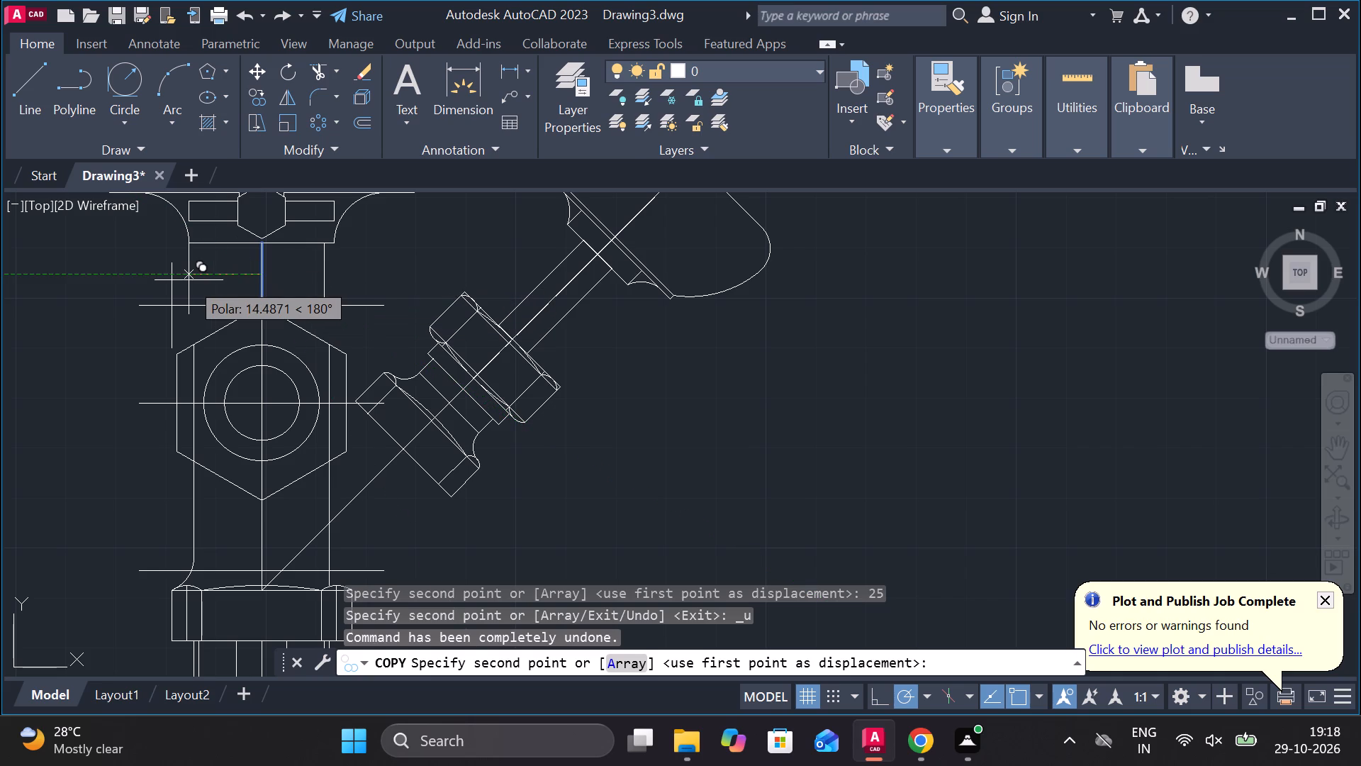
pyautogui.press('2')
pyautogui.press('5')
pyautogui.press('Return')
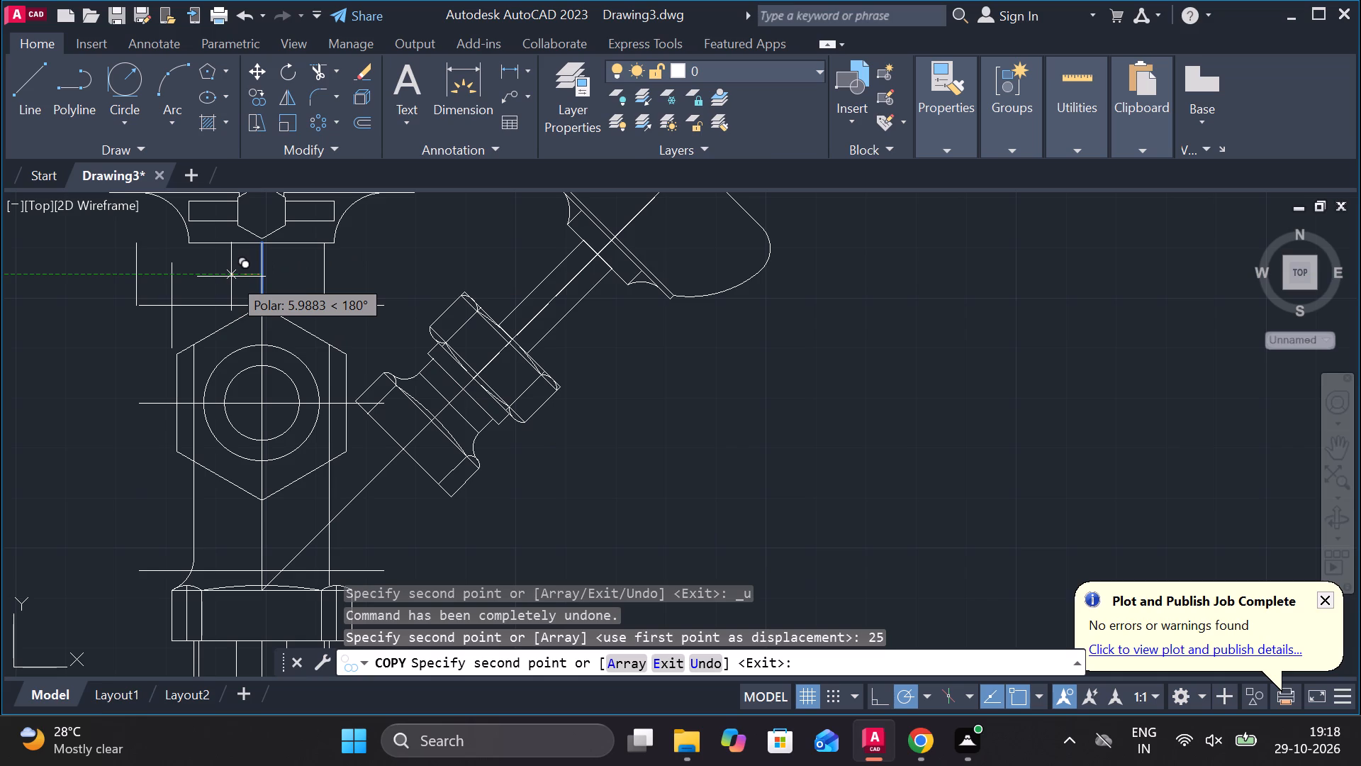
pyautogui.write('12')
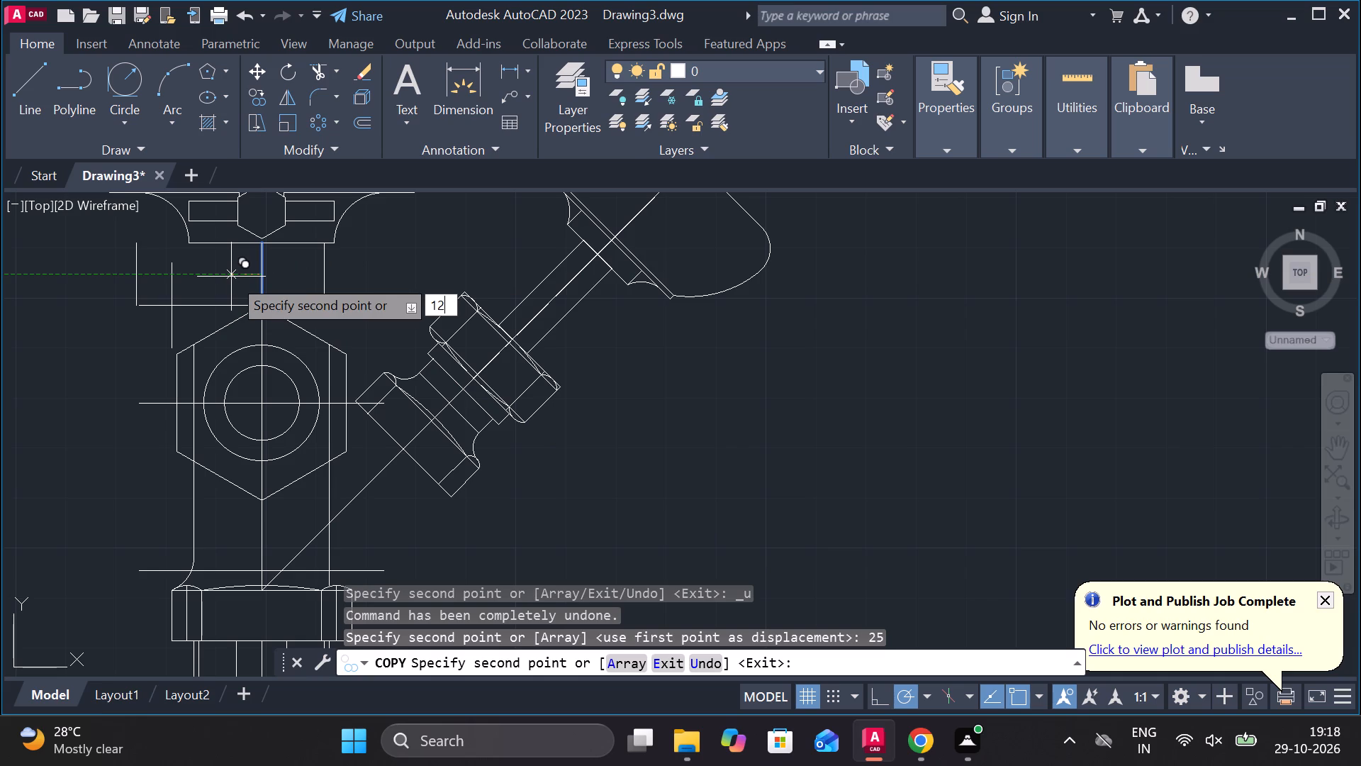
pyautogui.write('.5')
pyautogui.press('Return')
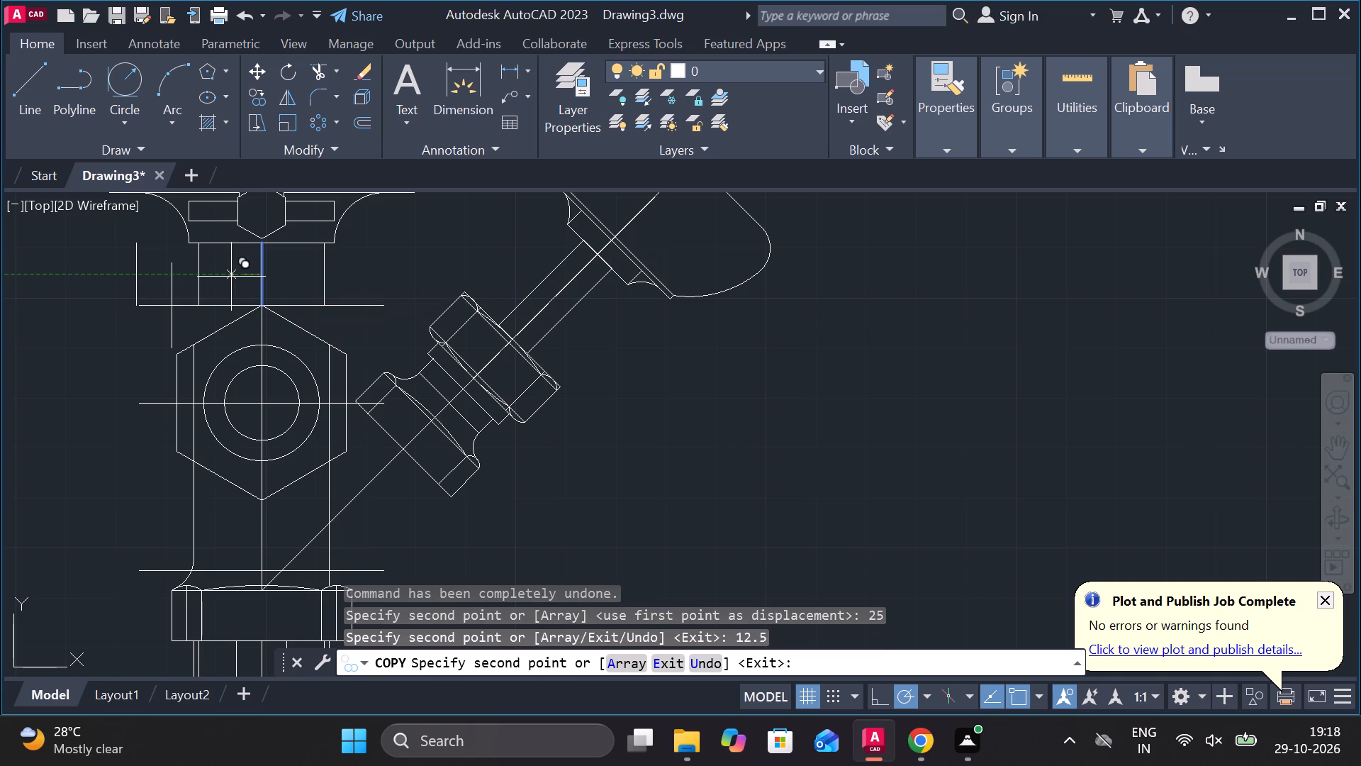
pyautogui.press('Escape')
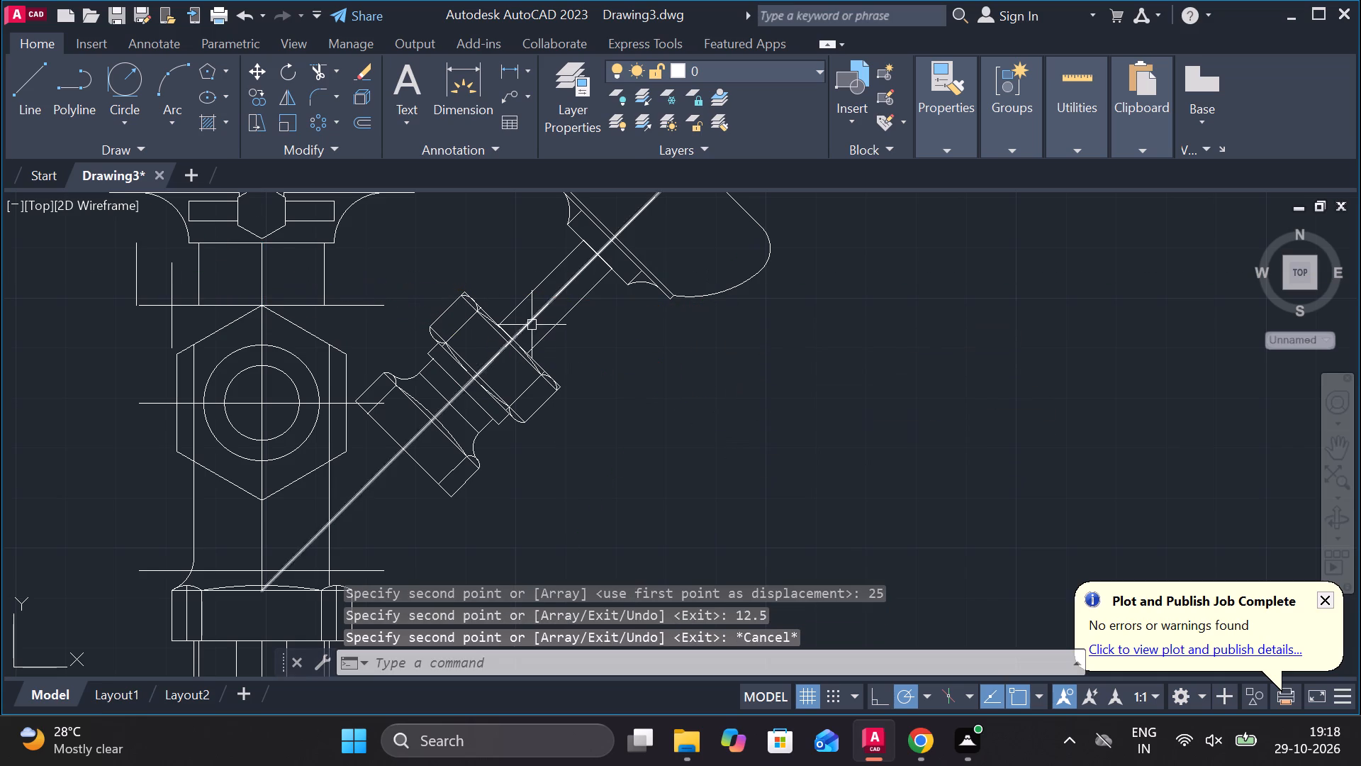
# Erase the copied line 25 units left of the axis.
pyautogui.click(134, 266)
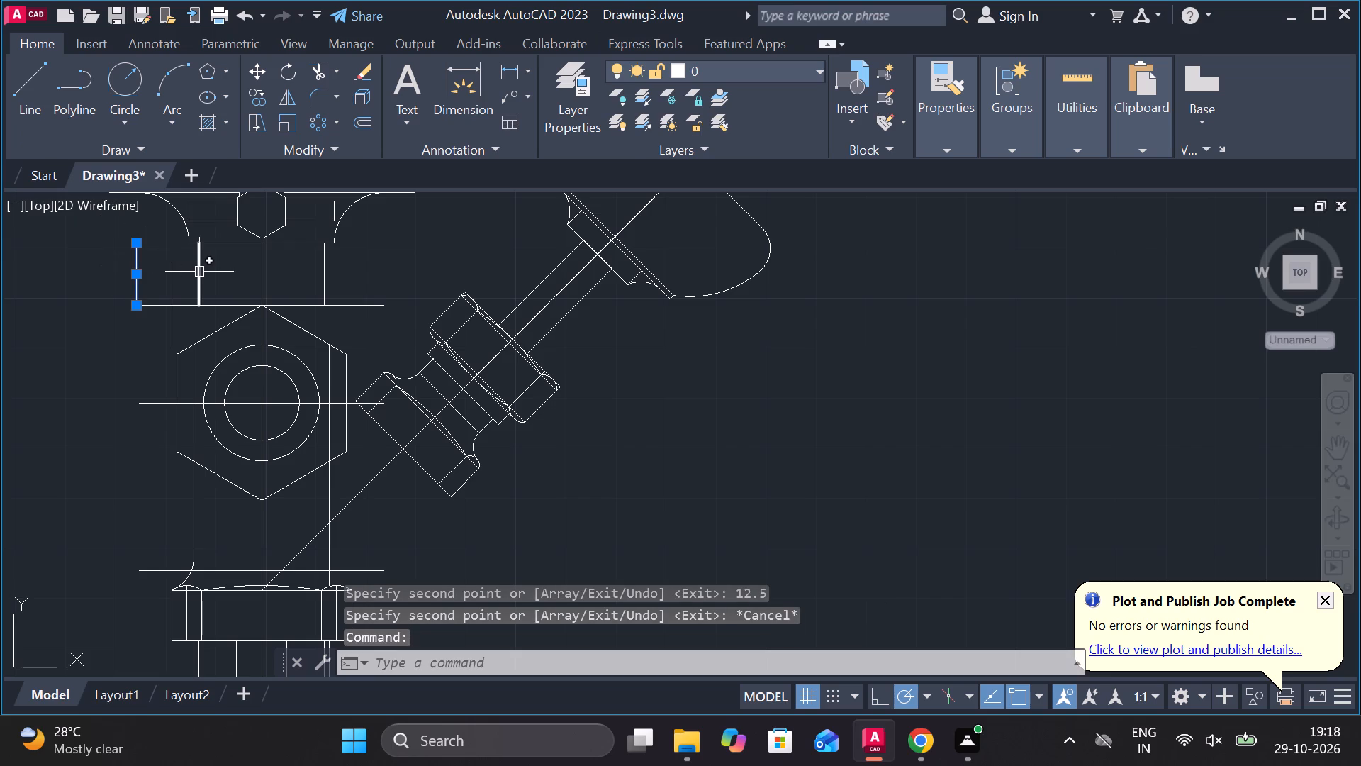
pyautogui.press('Delete')
# Extend the vertical line 12.5 units left of the axis down to the hexagon's sloping edge.
pyautogui.write('EX')
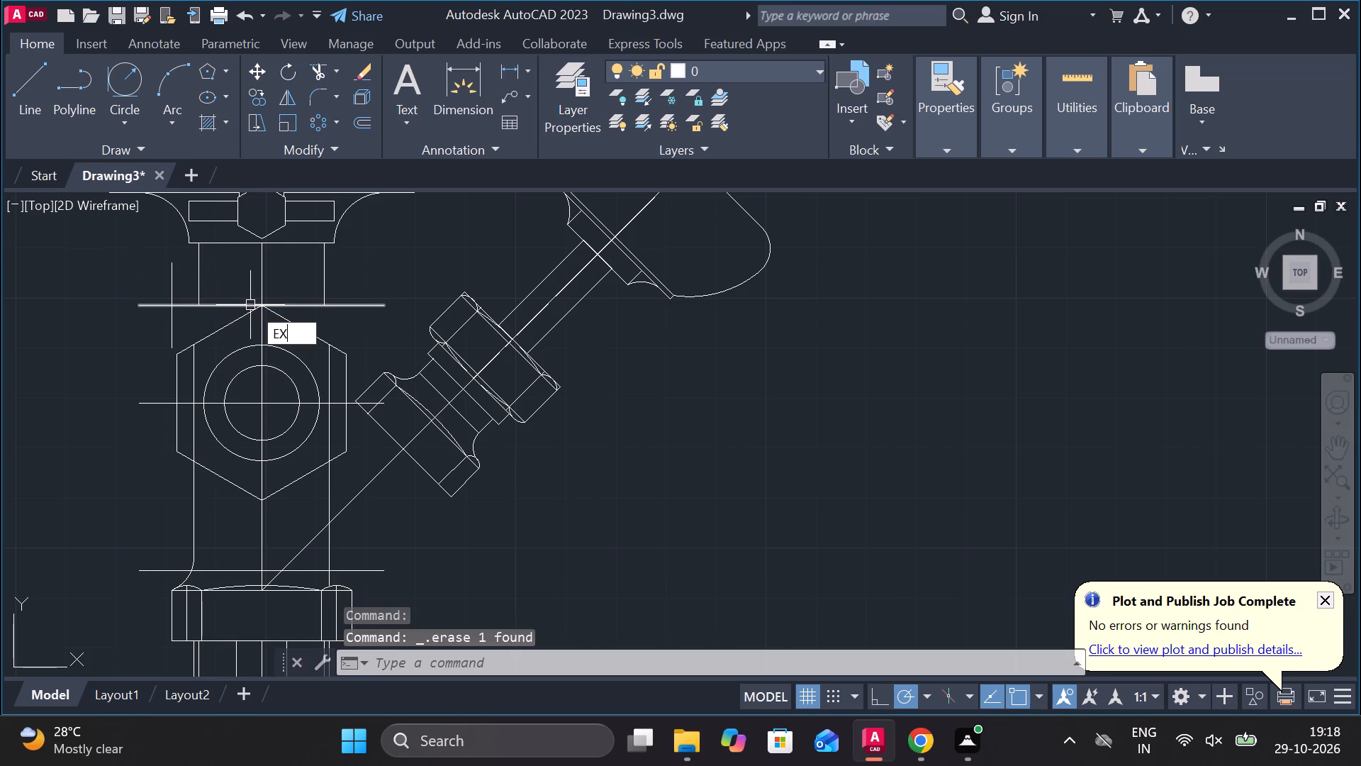
pyautogui.press('Return')
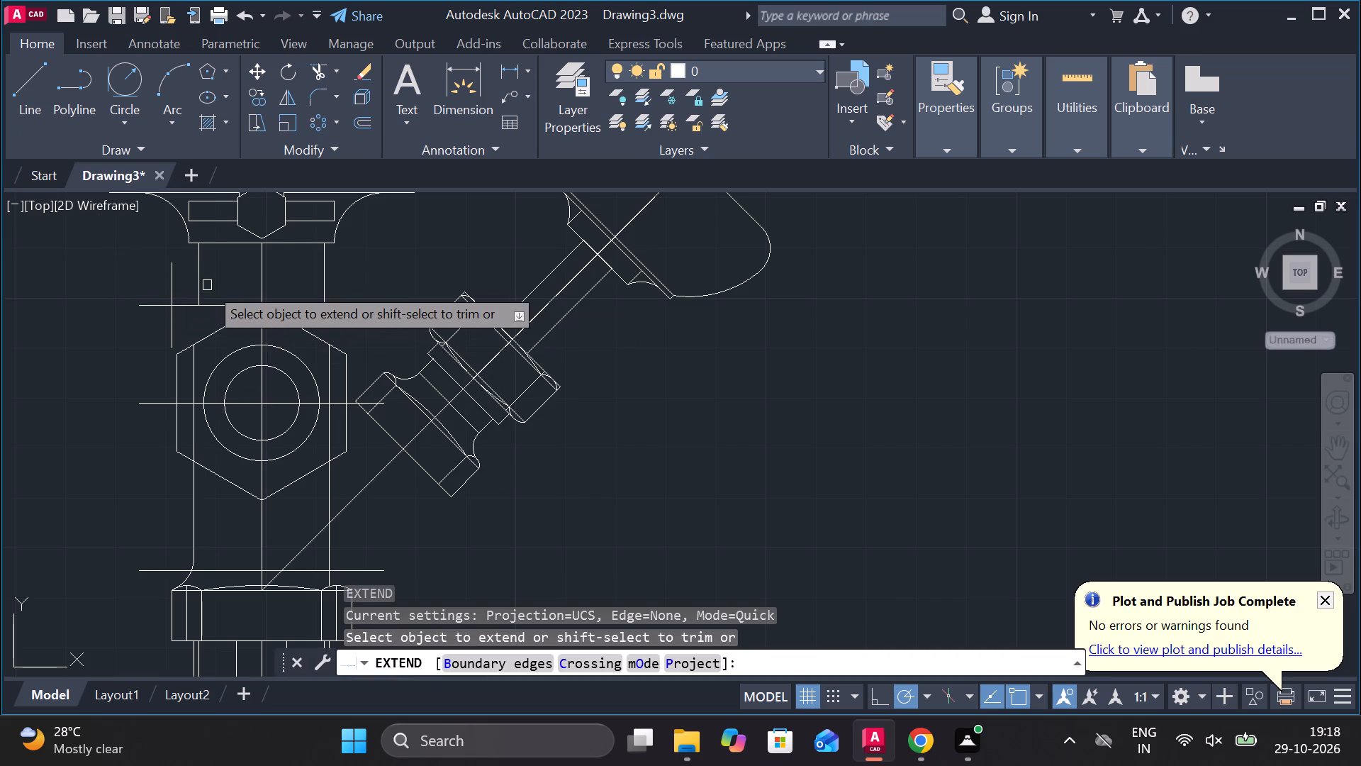
pyautogui.click(198, 279)
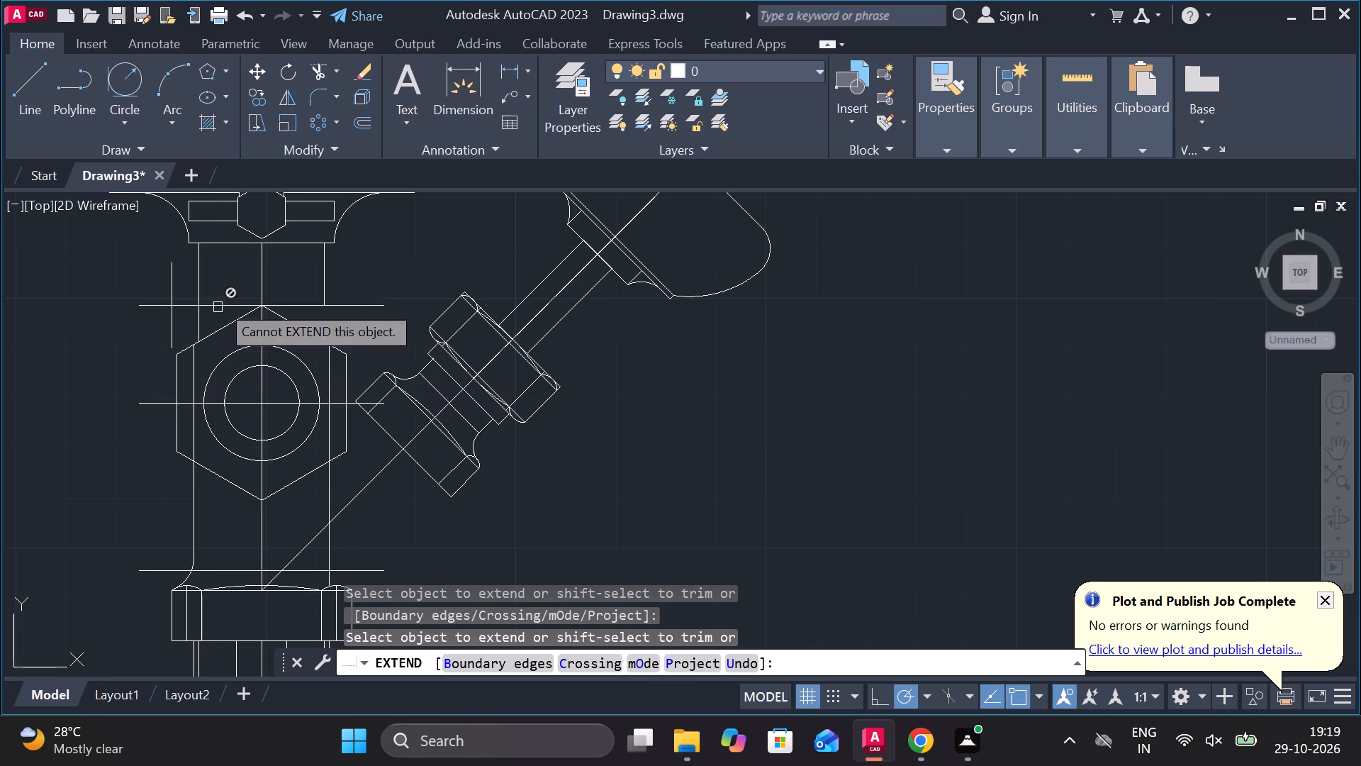
# Check the horizontal distance from the 17-unit line to the column's axis with a linear dimension, without placing it.
pyautogui.click(513, 61)
pyautogui.click(176, 273)
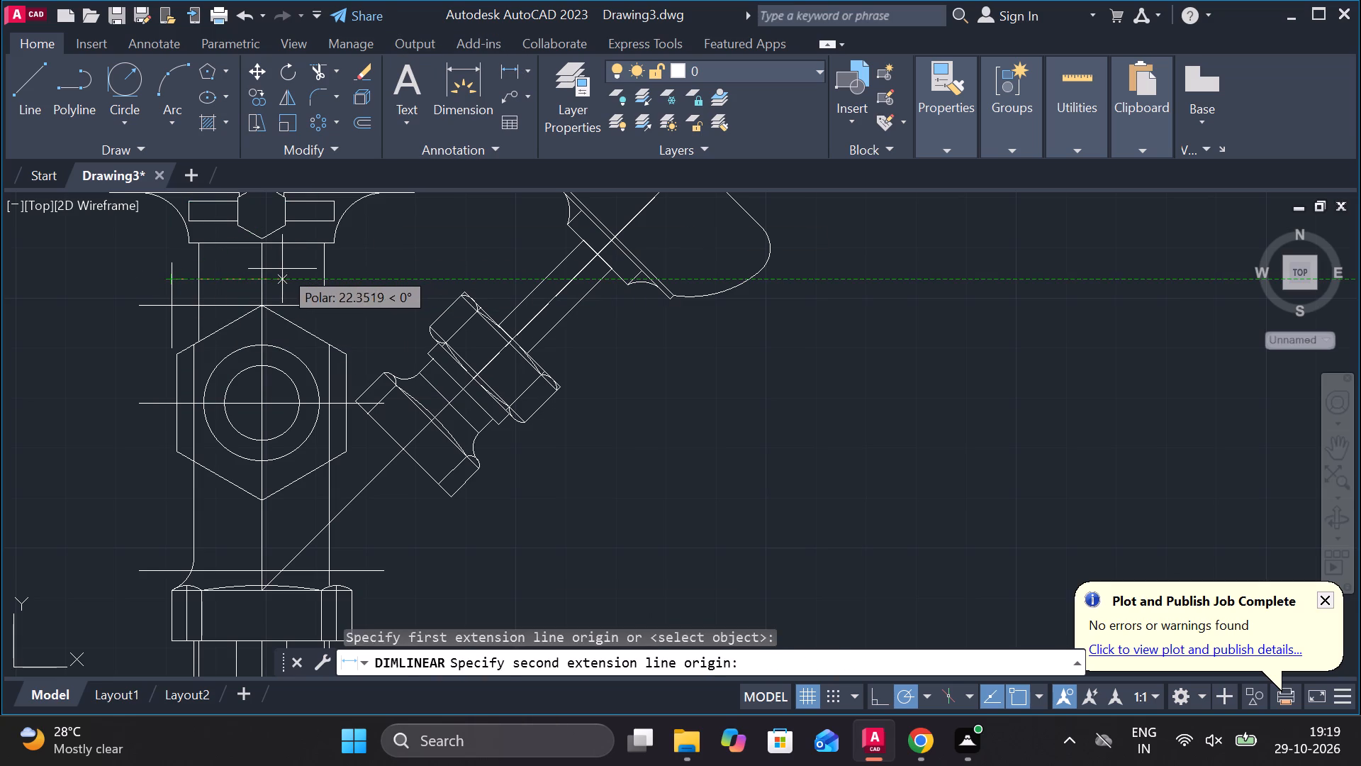
pyautogui.click(262, 281)
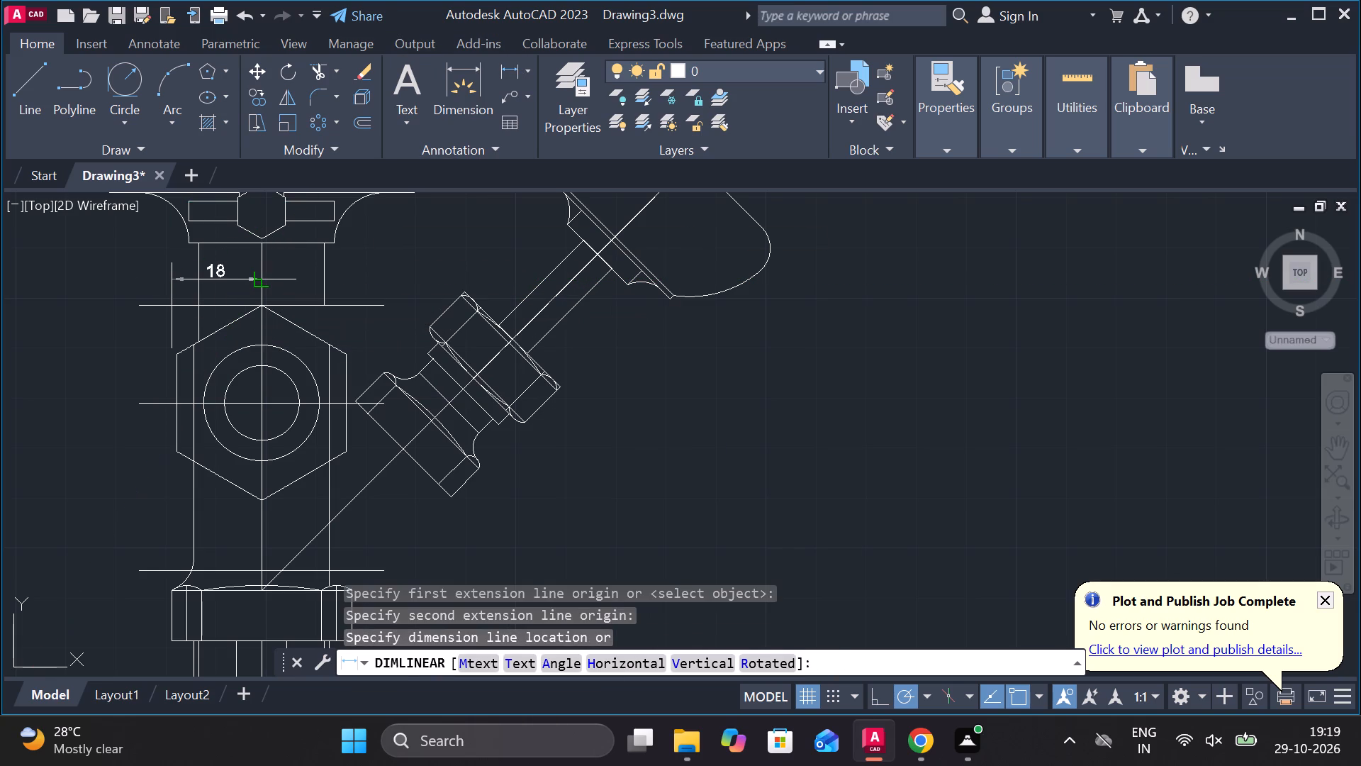
pyautogui.press('Escape')
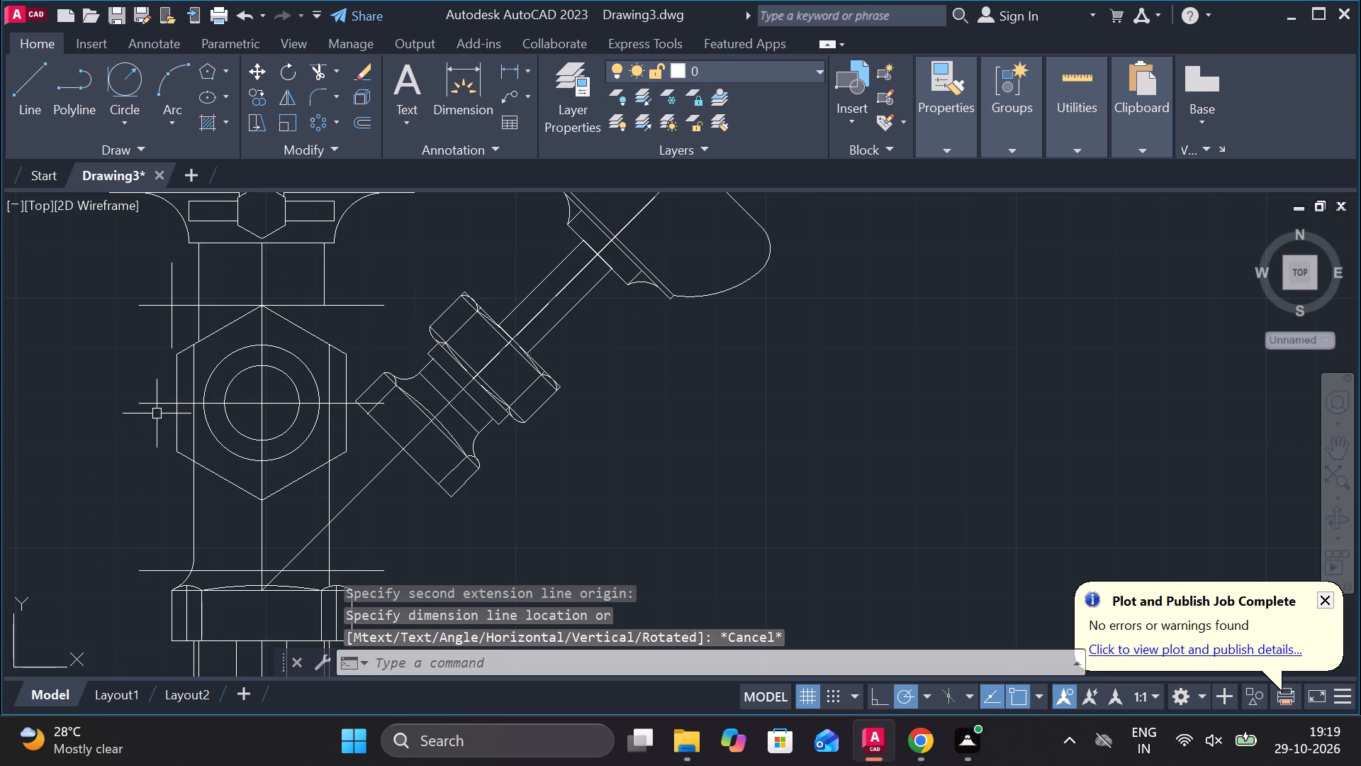
# Check the hexagon's size between its lower-left and upper-right corners with an aligned dimension, without placing it.
pyautogui.click(172, 338)
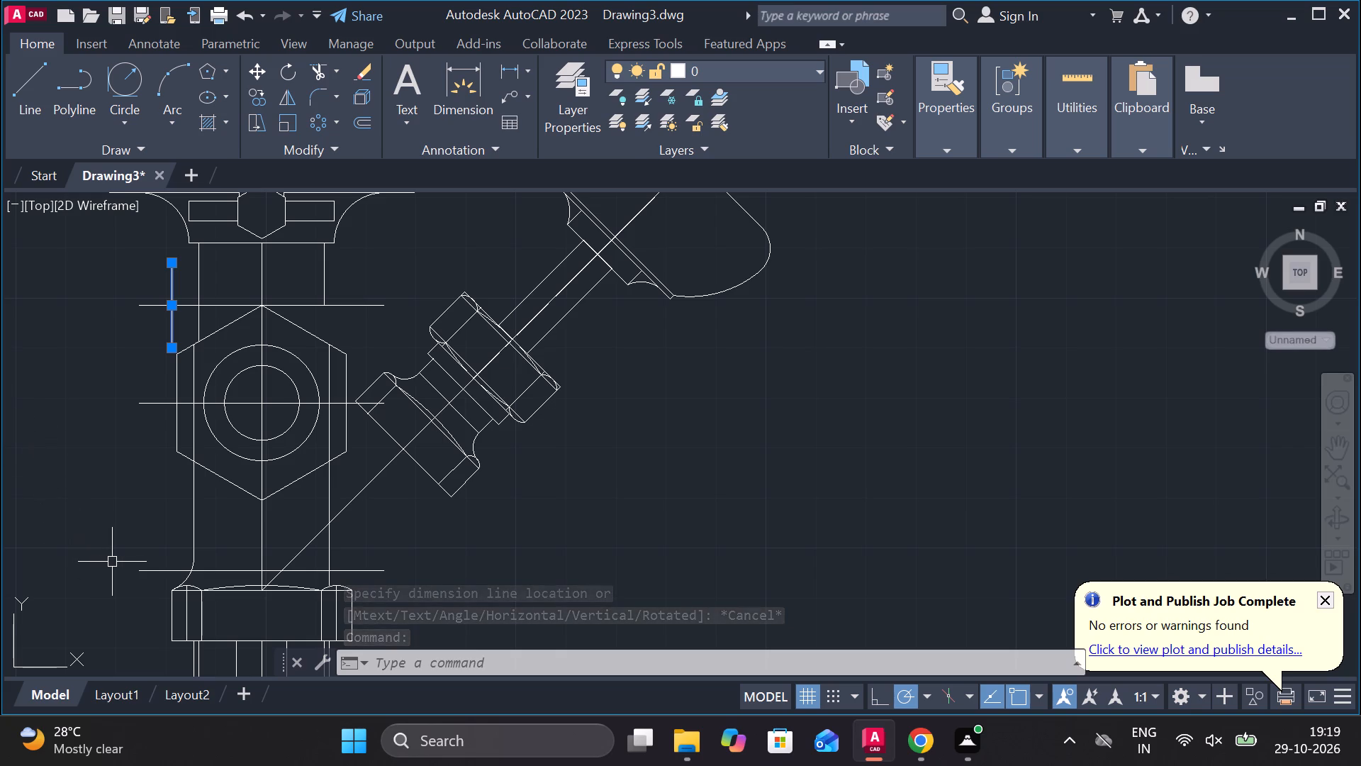
pyautogui.click(525, 66)
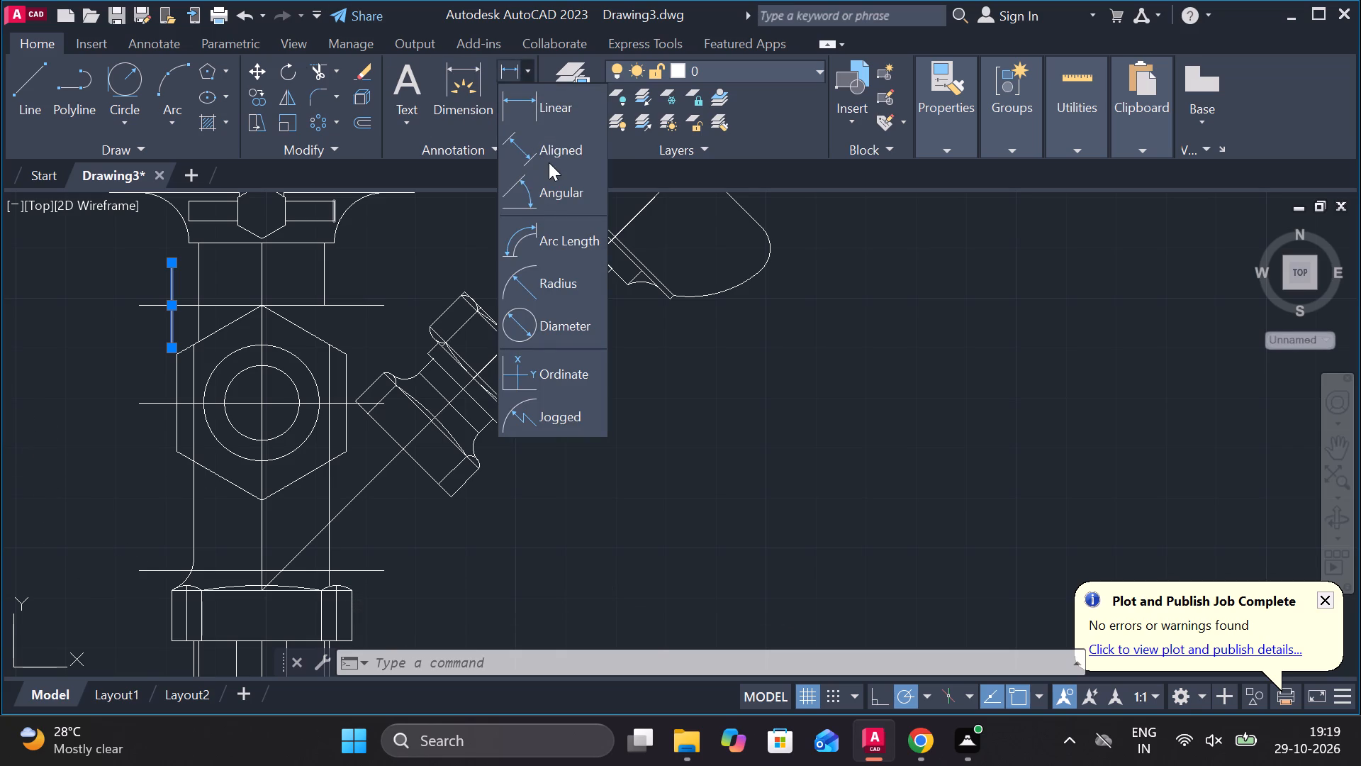
pyautogui.click(550, 158)
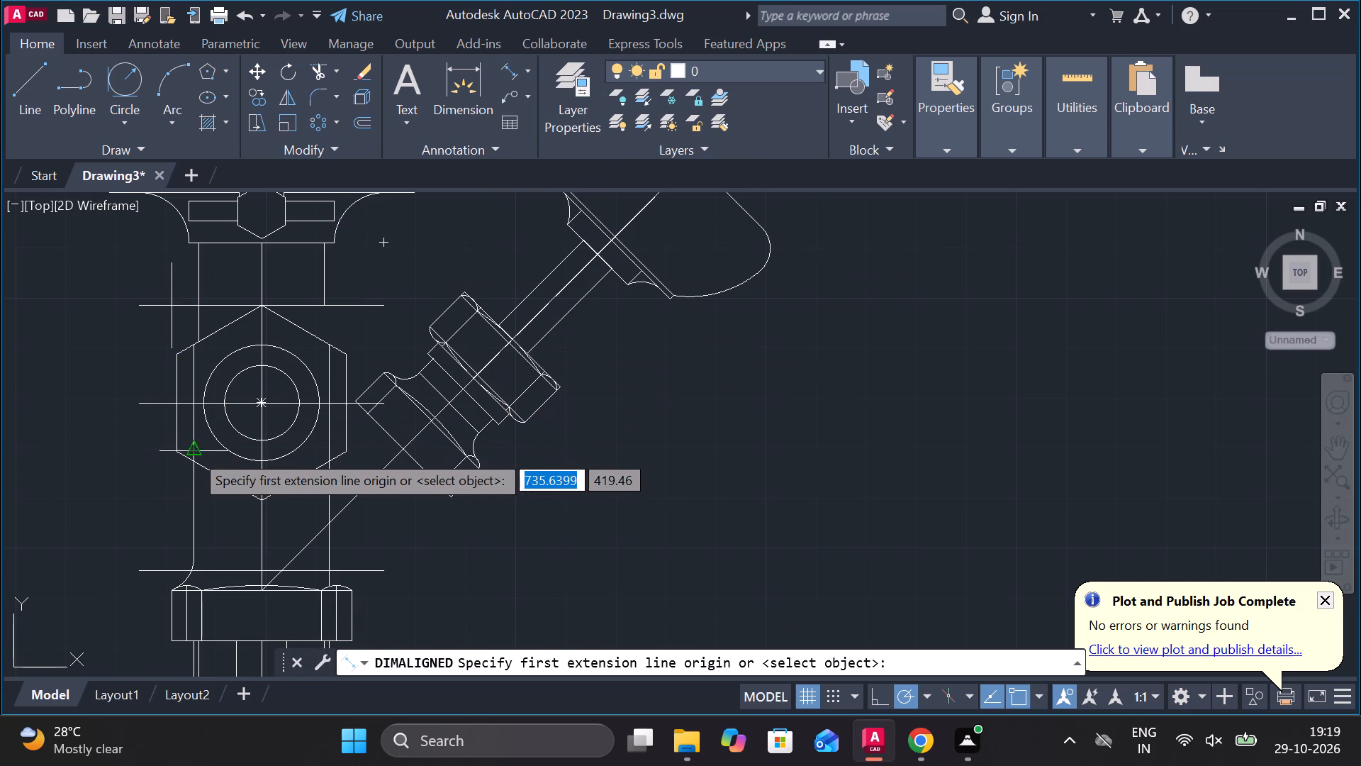
pyautogui.click(169, 453)
pyautogui.click(344, 353)
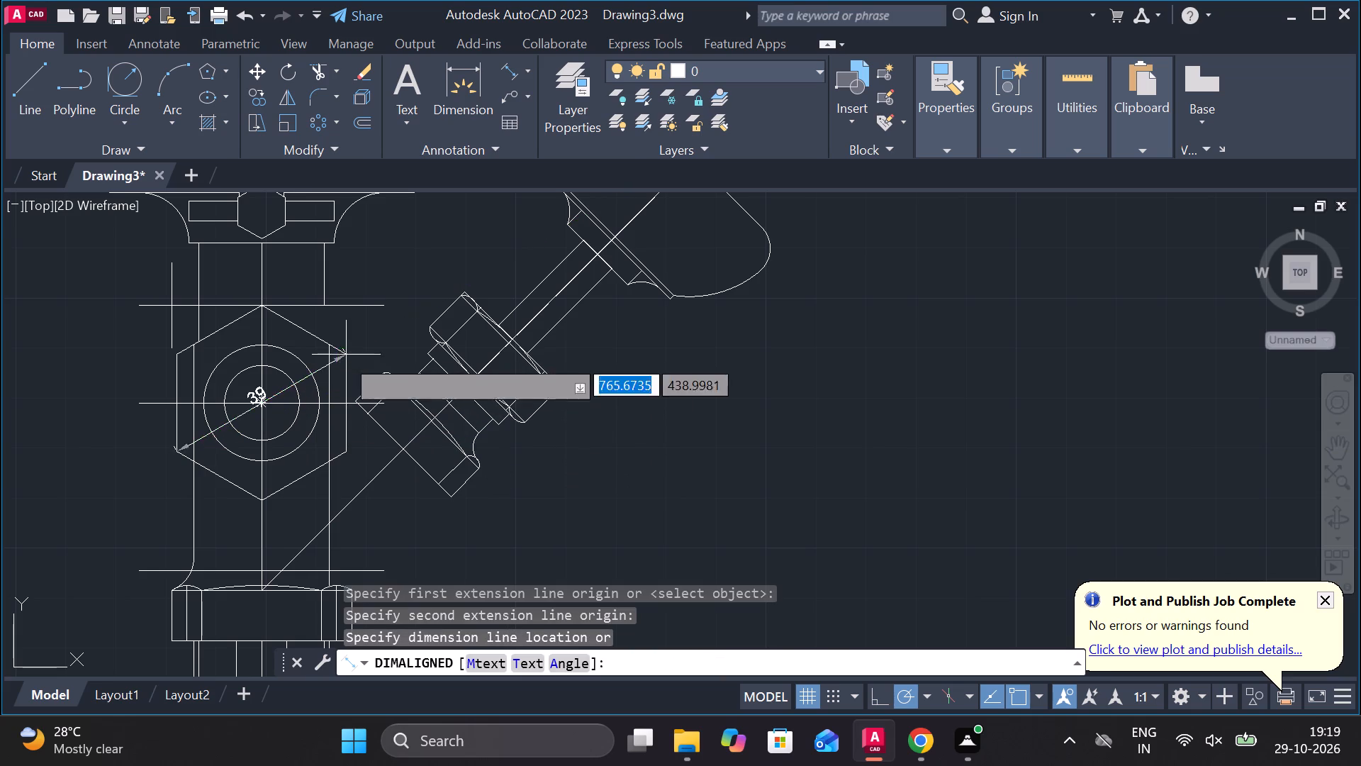
pyautogui.press('Escape')
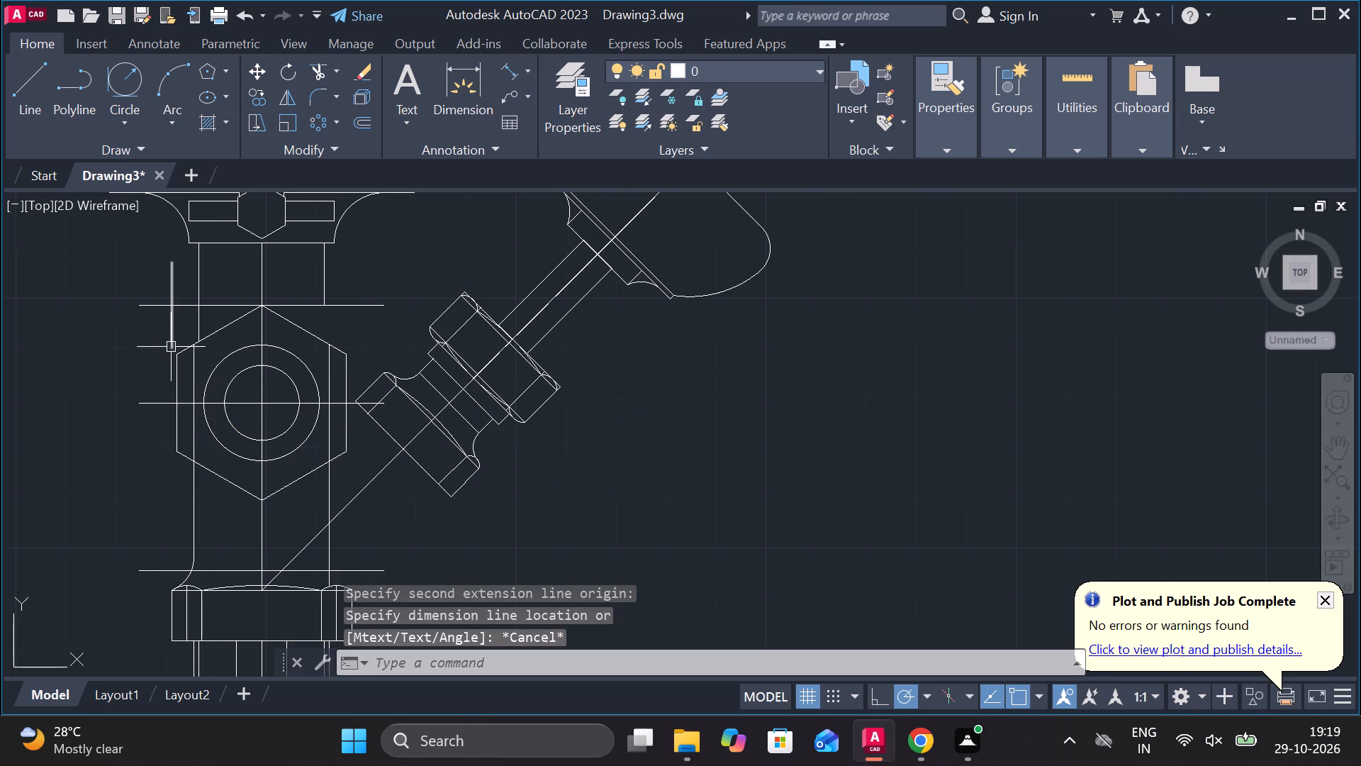
# Draw a short horizontal line from the upper end of the 17-unit vertical line across the column's left edge.
pyautogui.click(43, 83)
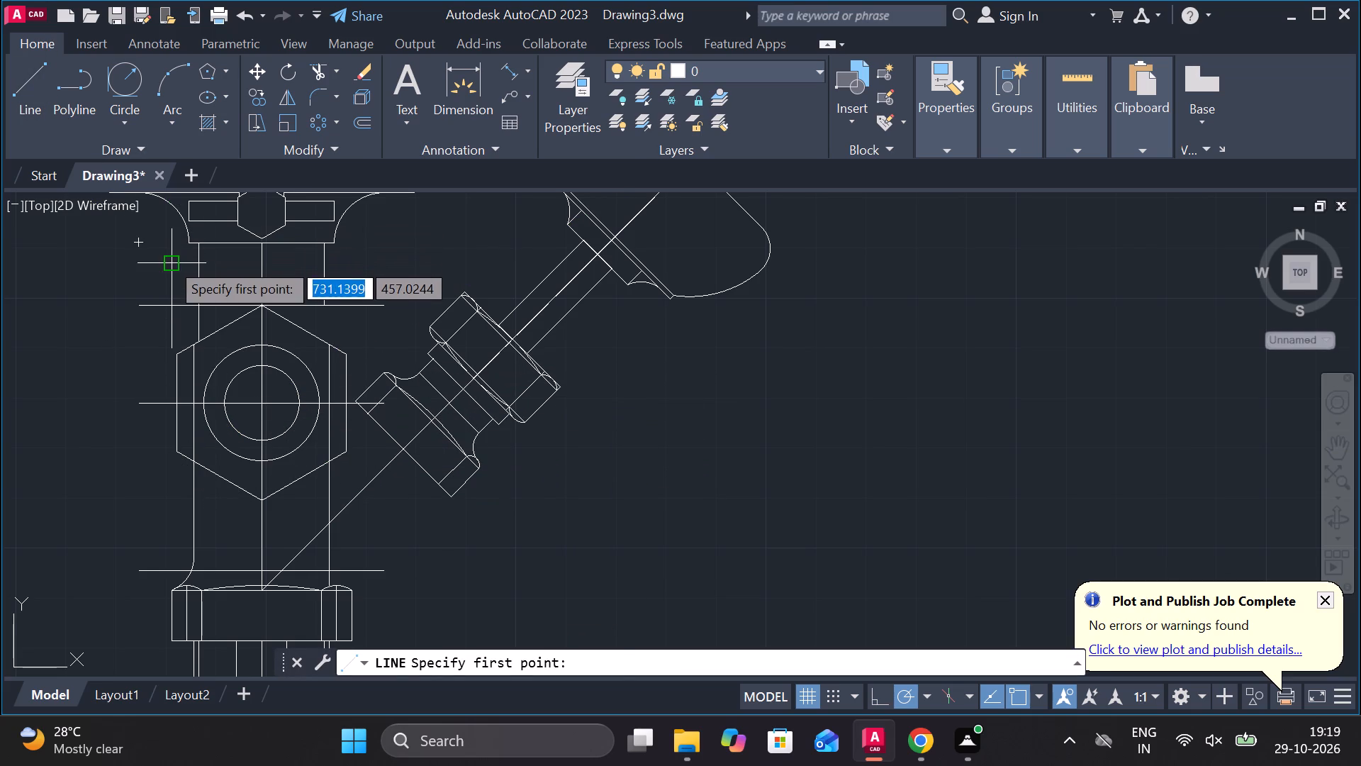
pyautogui.click(169, 260)
pyautogui.click(222, 260)
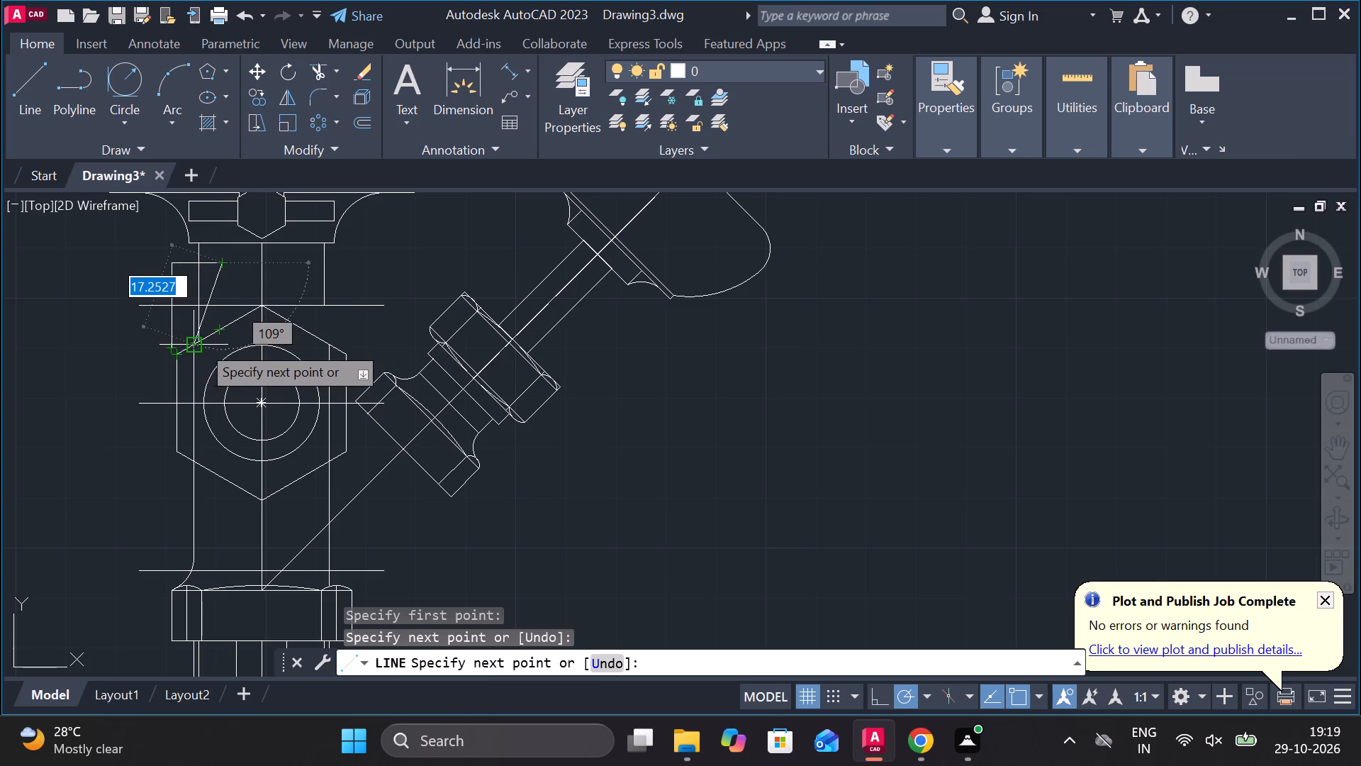
pyautogui.press('Escape')
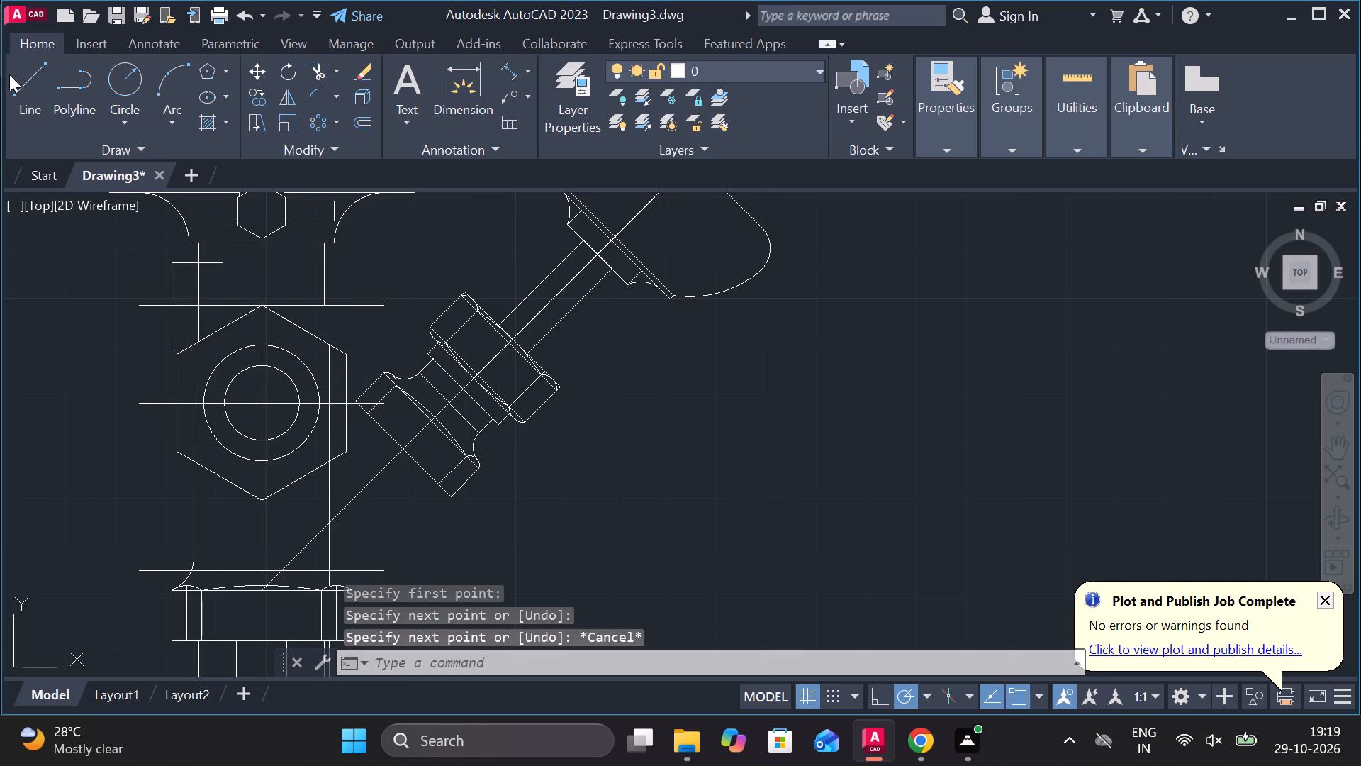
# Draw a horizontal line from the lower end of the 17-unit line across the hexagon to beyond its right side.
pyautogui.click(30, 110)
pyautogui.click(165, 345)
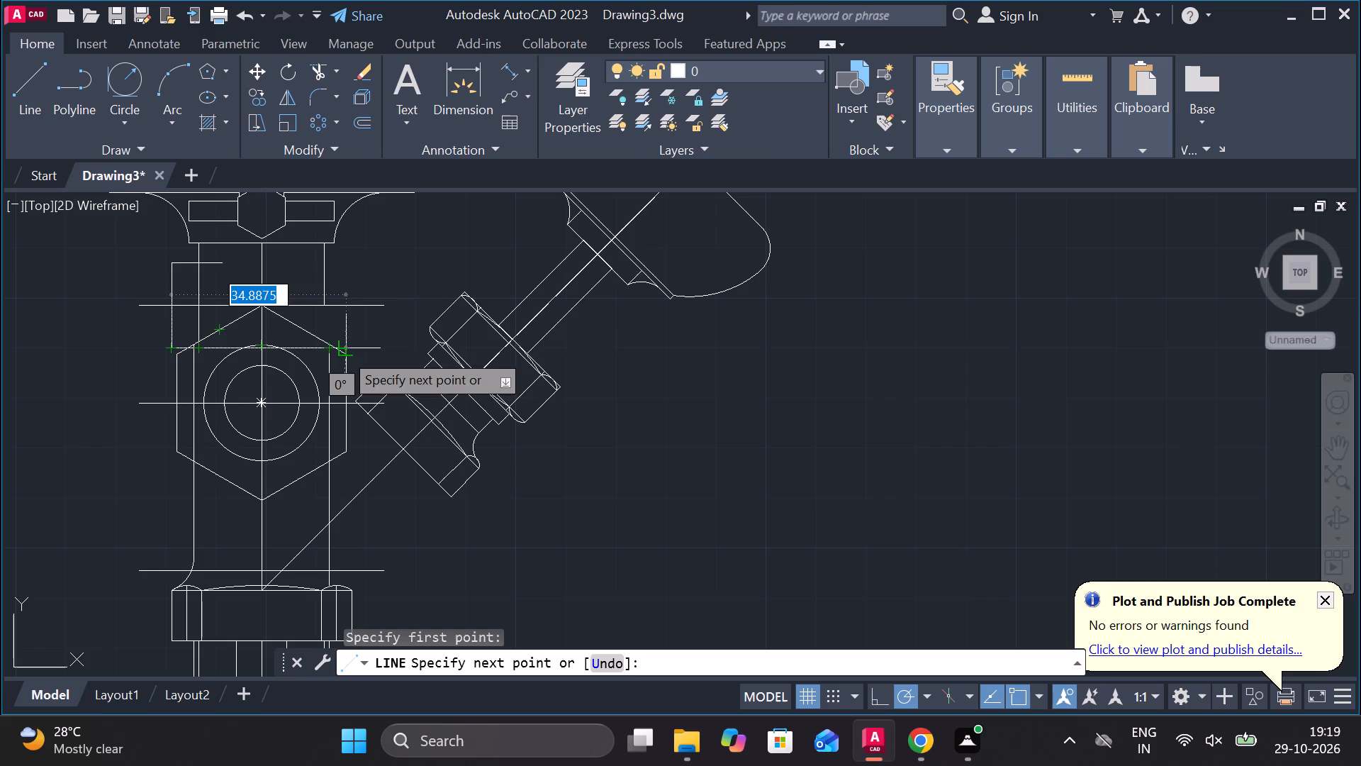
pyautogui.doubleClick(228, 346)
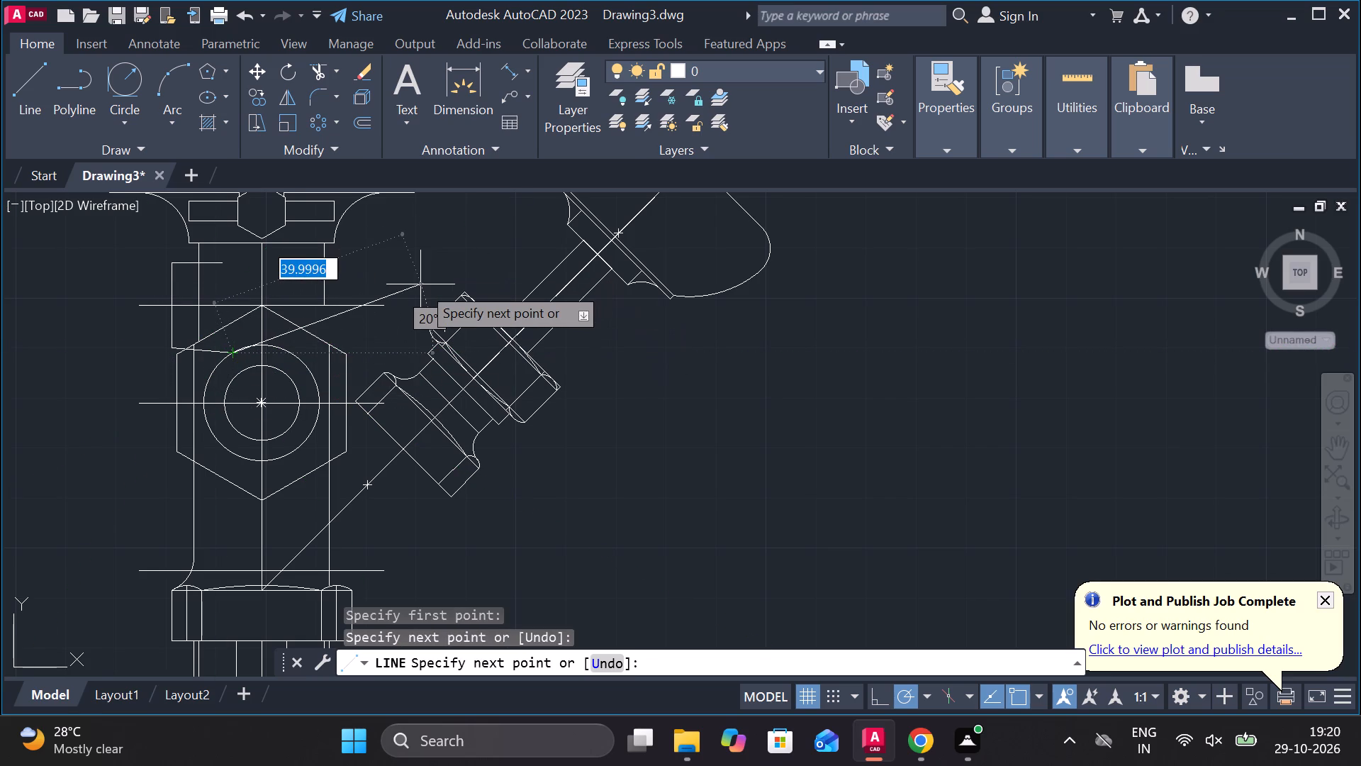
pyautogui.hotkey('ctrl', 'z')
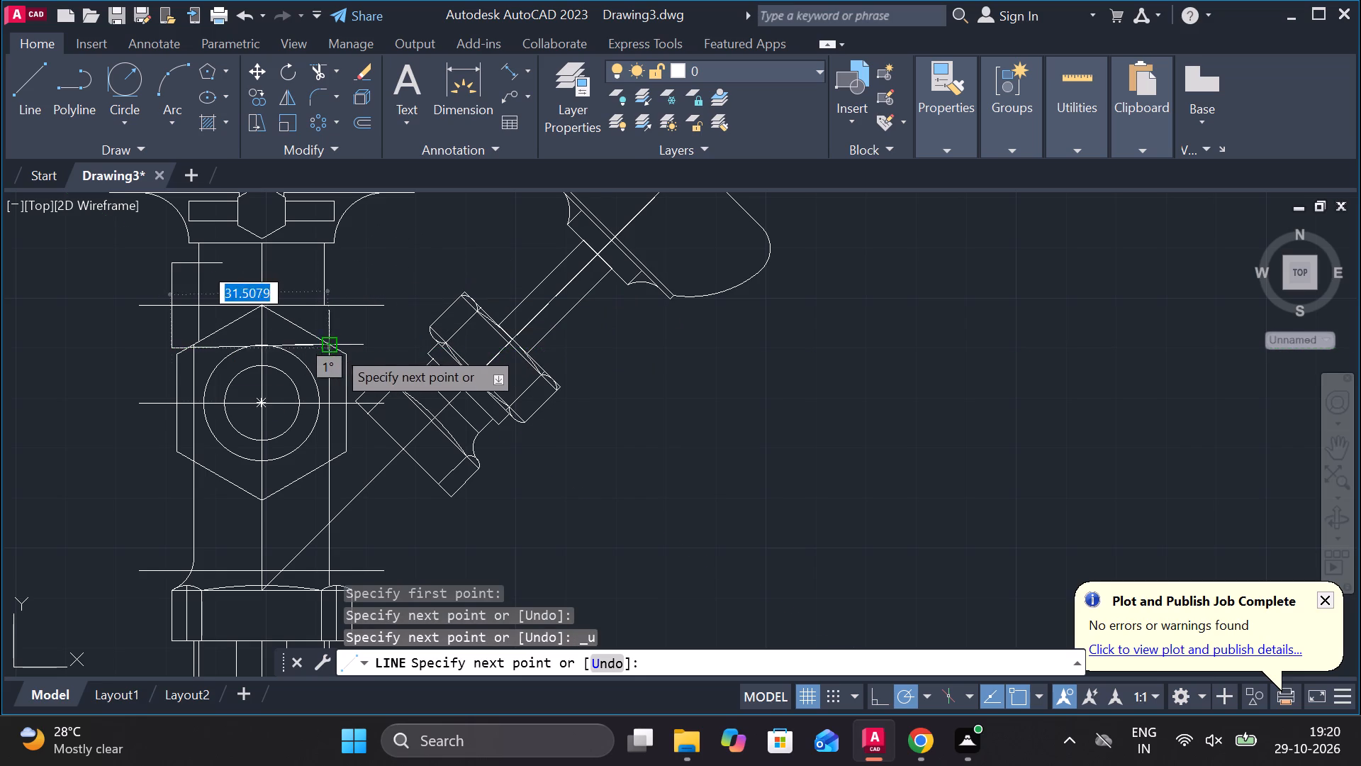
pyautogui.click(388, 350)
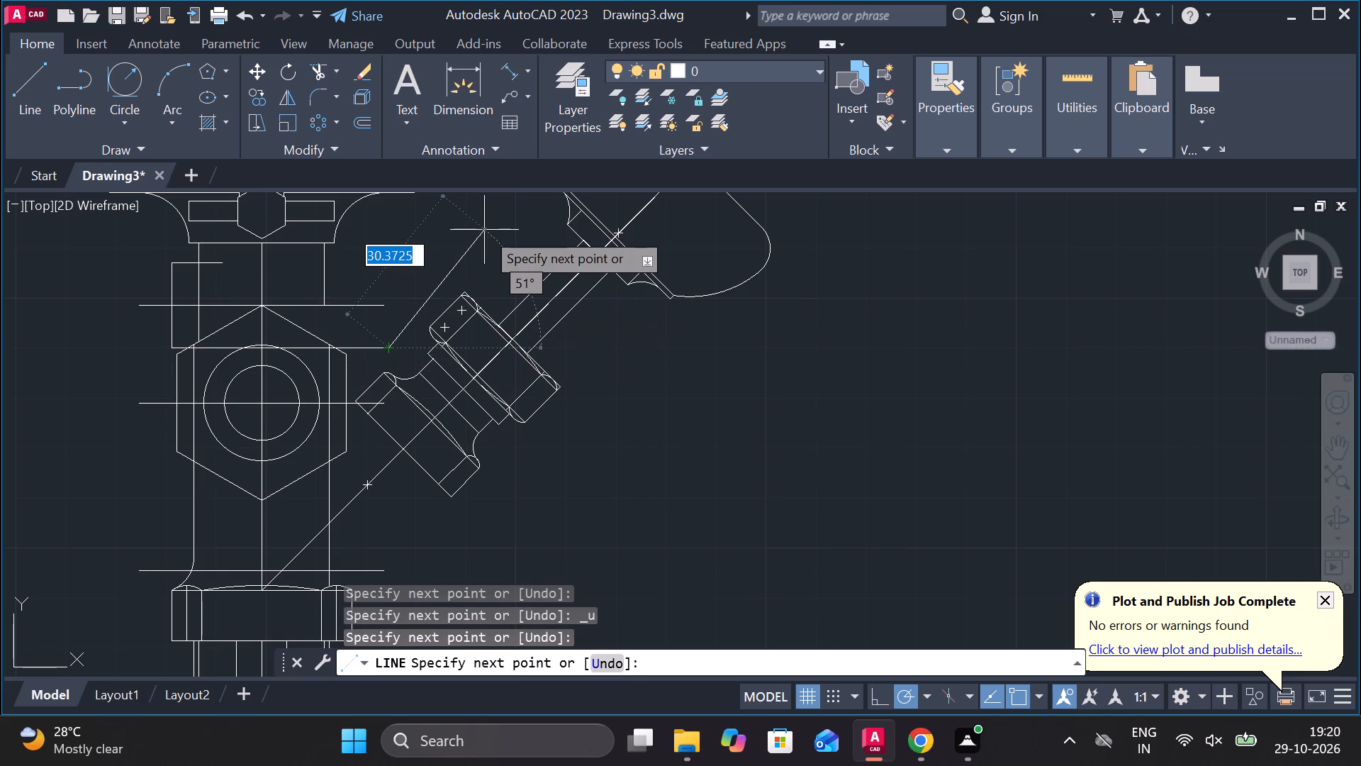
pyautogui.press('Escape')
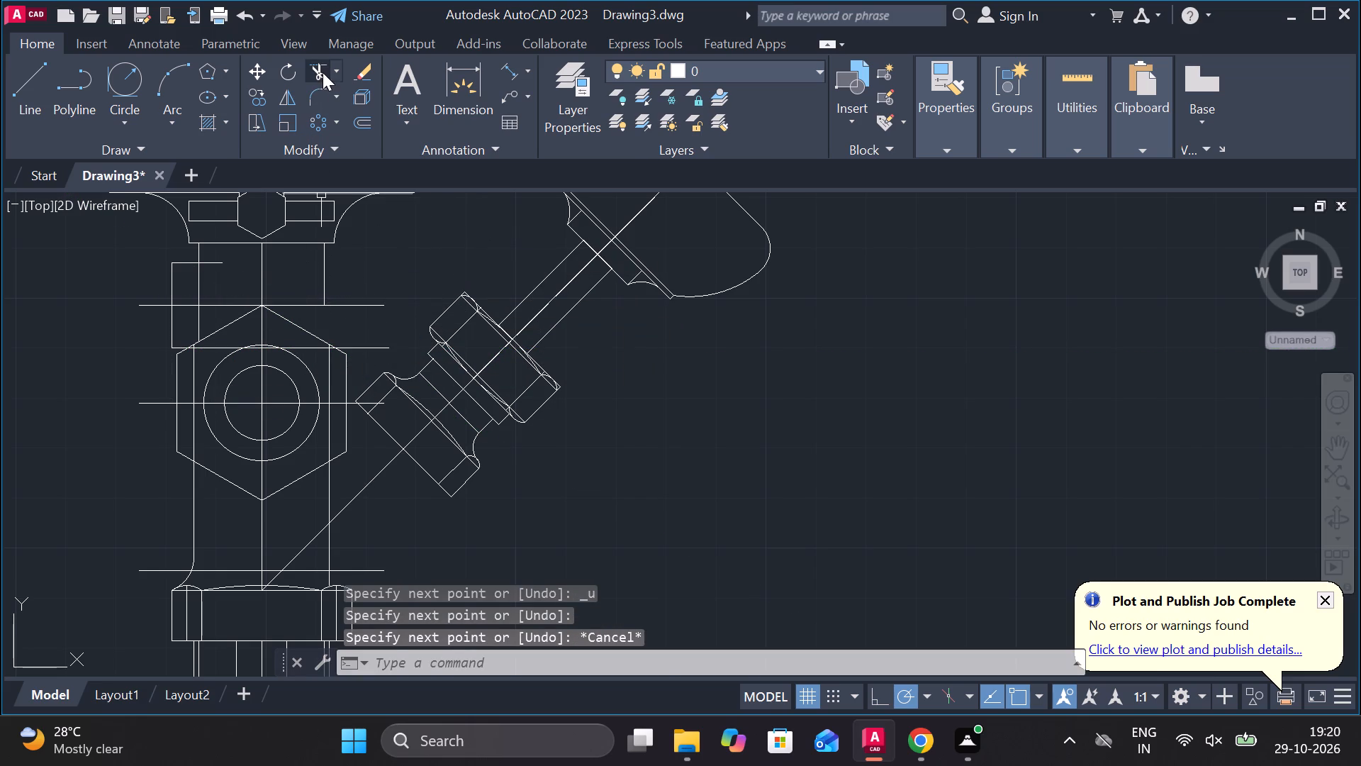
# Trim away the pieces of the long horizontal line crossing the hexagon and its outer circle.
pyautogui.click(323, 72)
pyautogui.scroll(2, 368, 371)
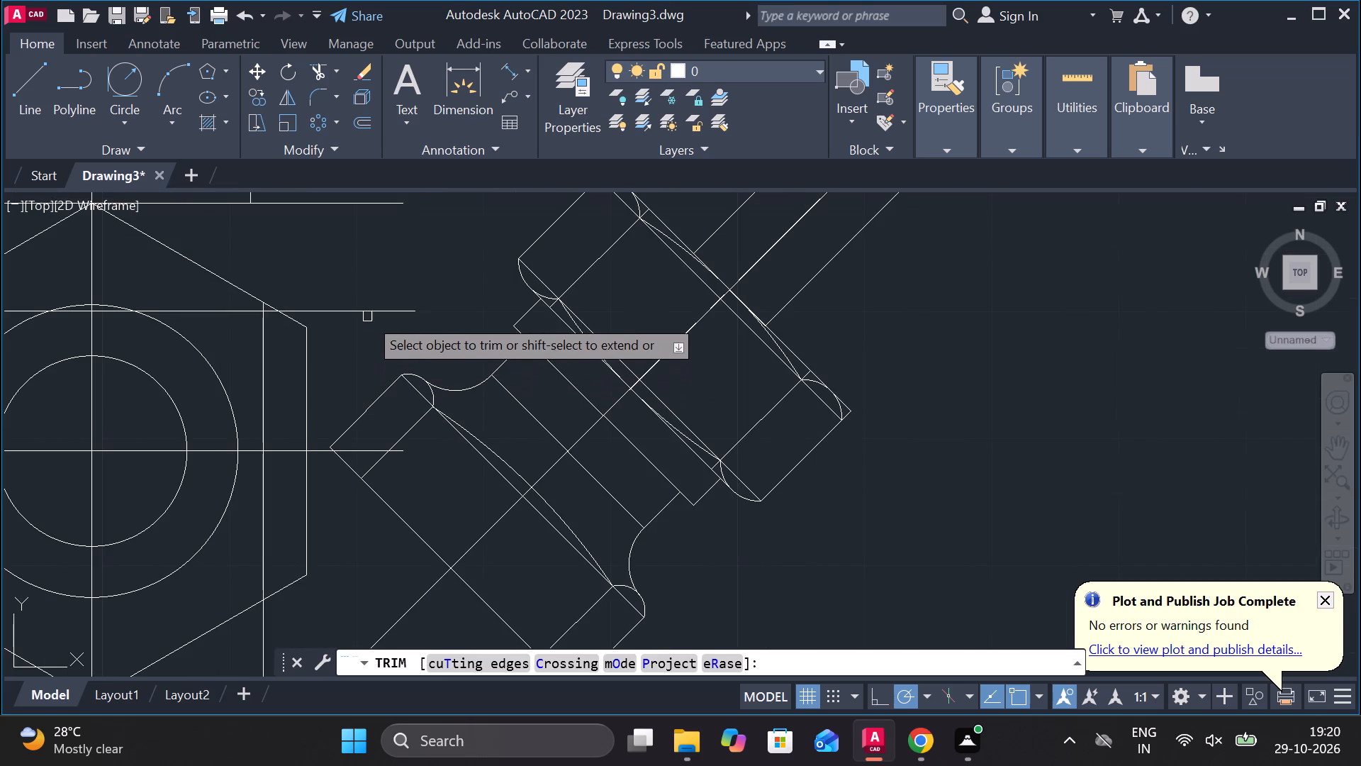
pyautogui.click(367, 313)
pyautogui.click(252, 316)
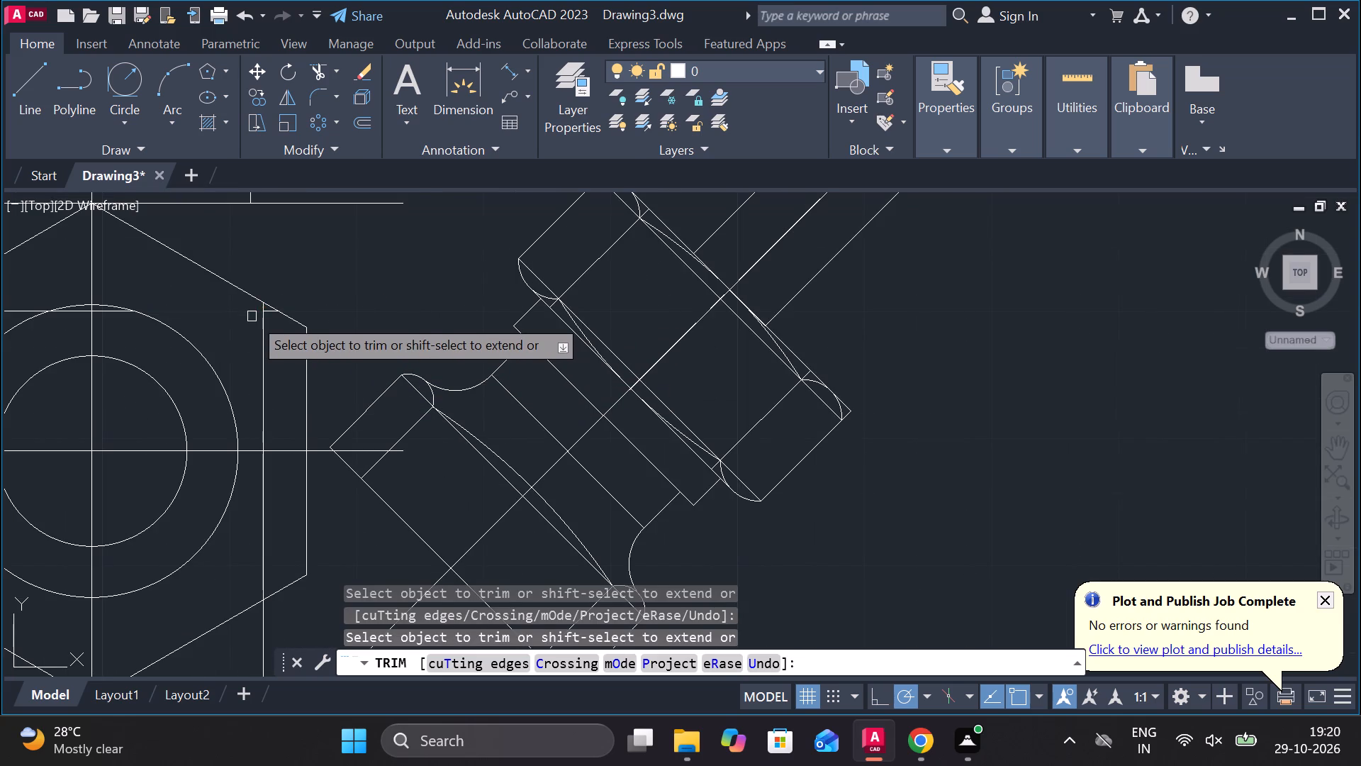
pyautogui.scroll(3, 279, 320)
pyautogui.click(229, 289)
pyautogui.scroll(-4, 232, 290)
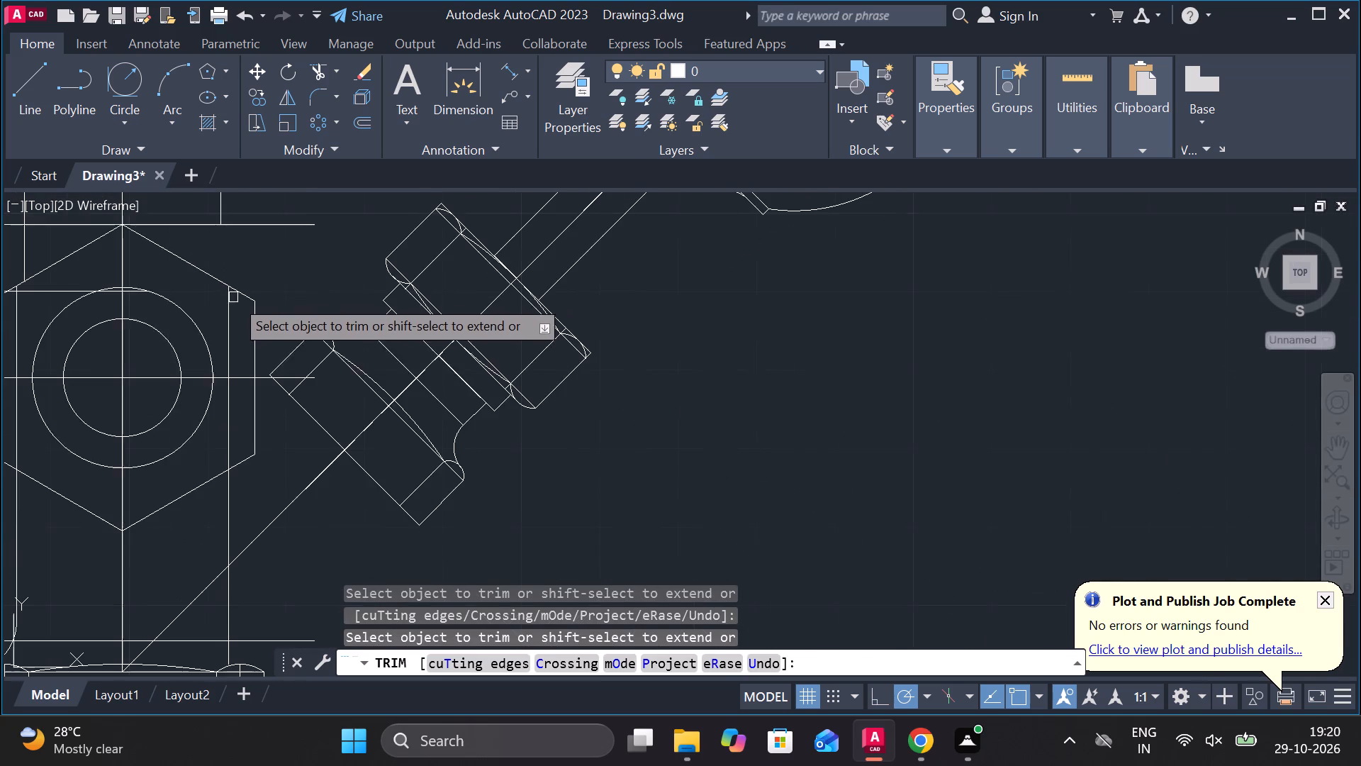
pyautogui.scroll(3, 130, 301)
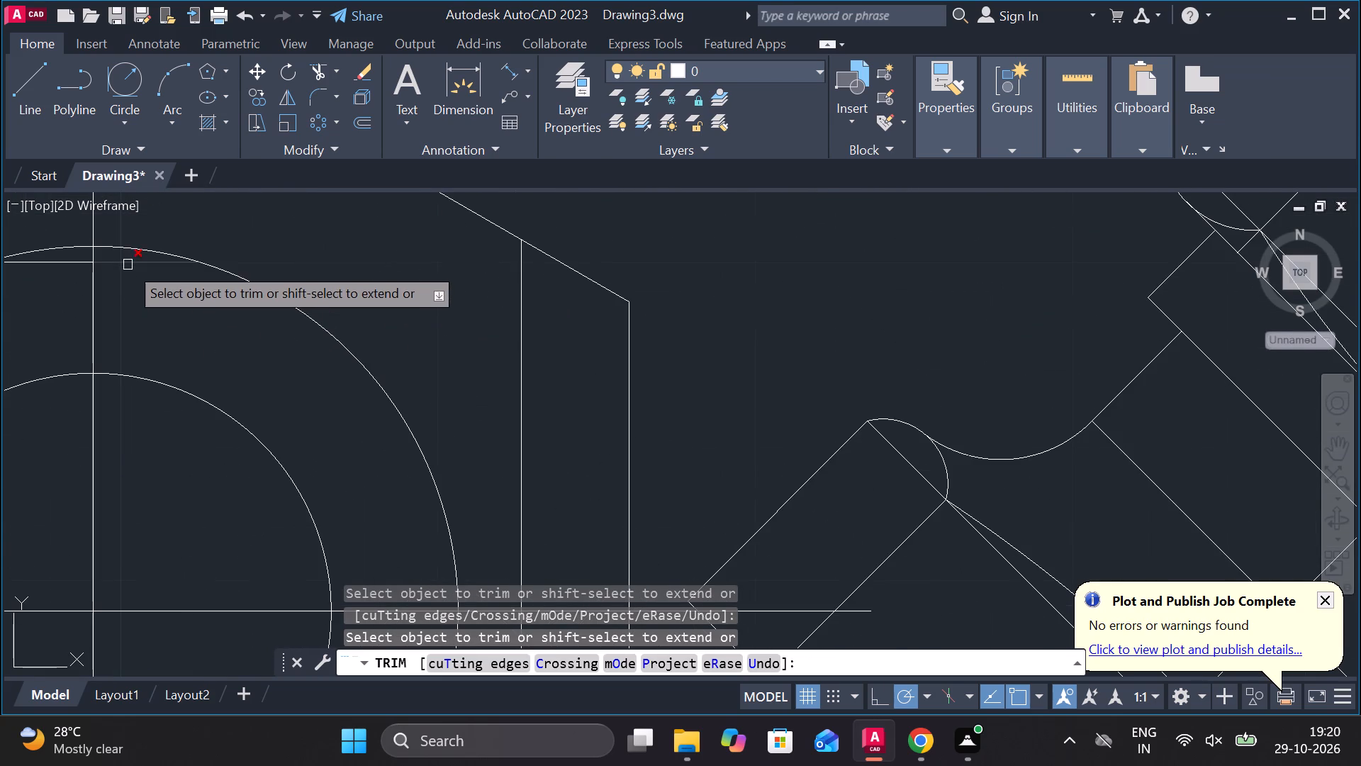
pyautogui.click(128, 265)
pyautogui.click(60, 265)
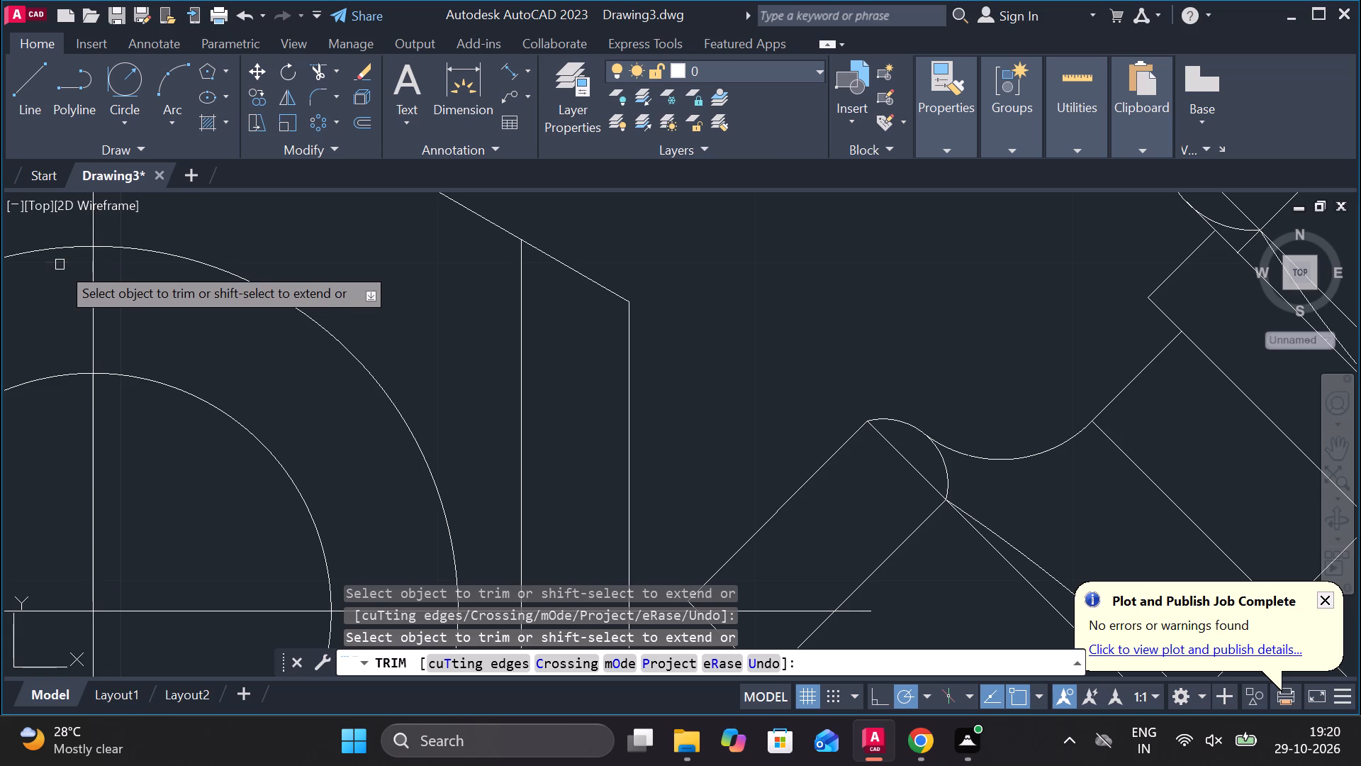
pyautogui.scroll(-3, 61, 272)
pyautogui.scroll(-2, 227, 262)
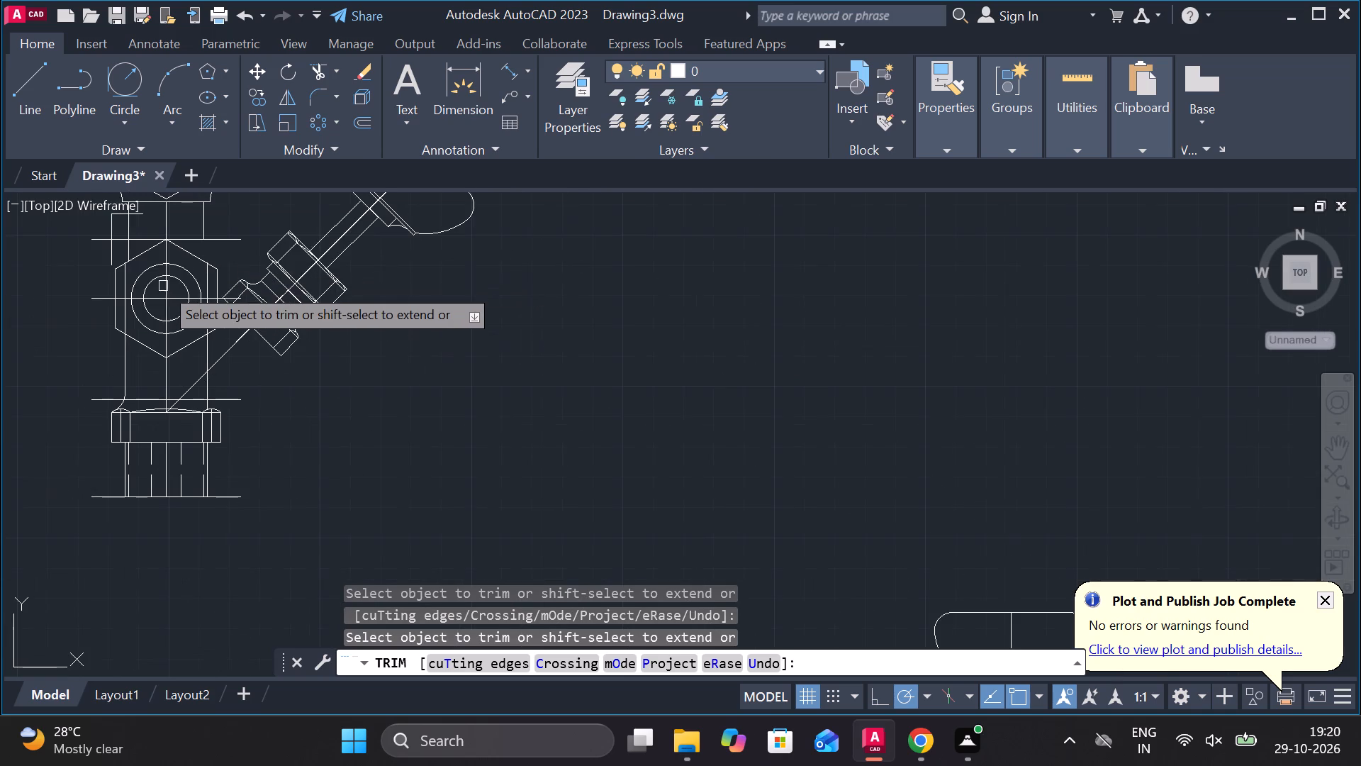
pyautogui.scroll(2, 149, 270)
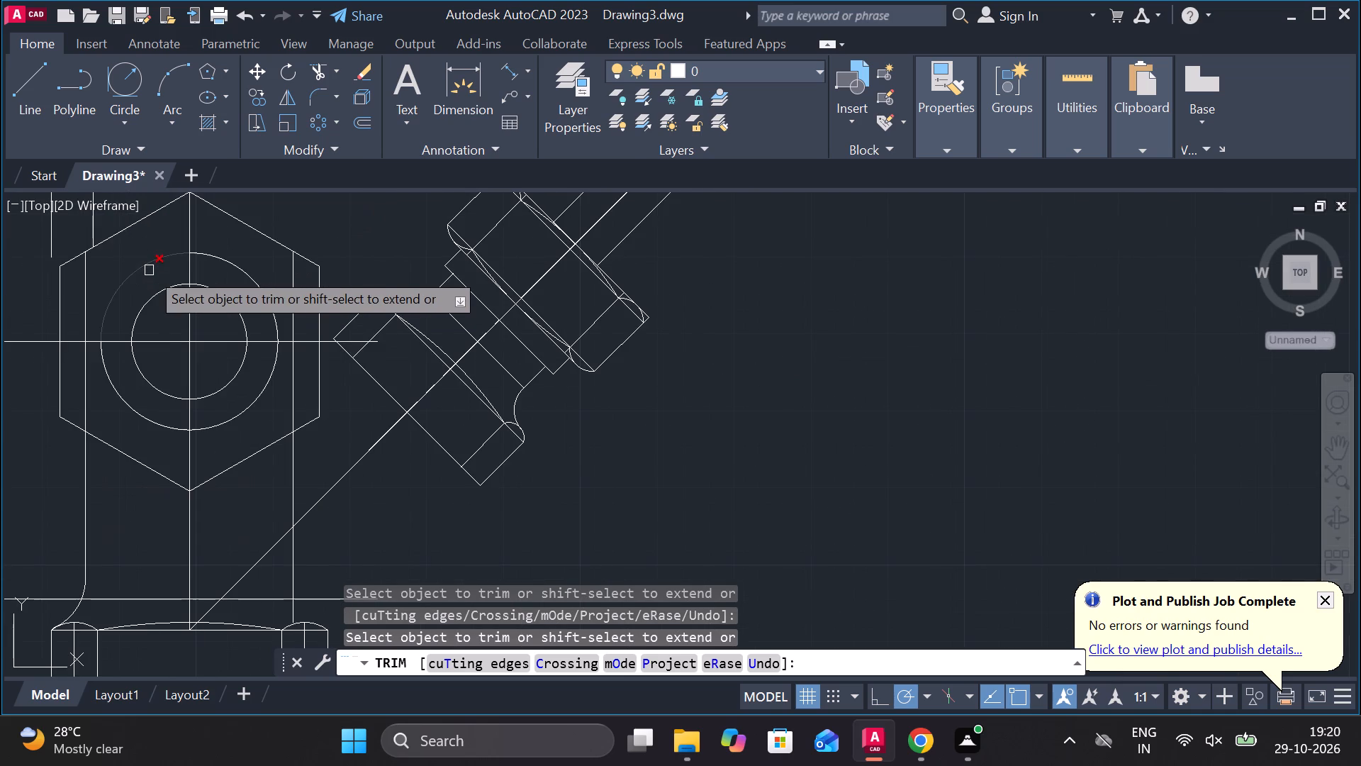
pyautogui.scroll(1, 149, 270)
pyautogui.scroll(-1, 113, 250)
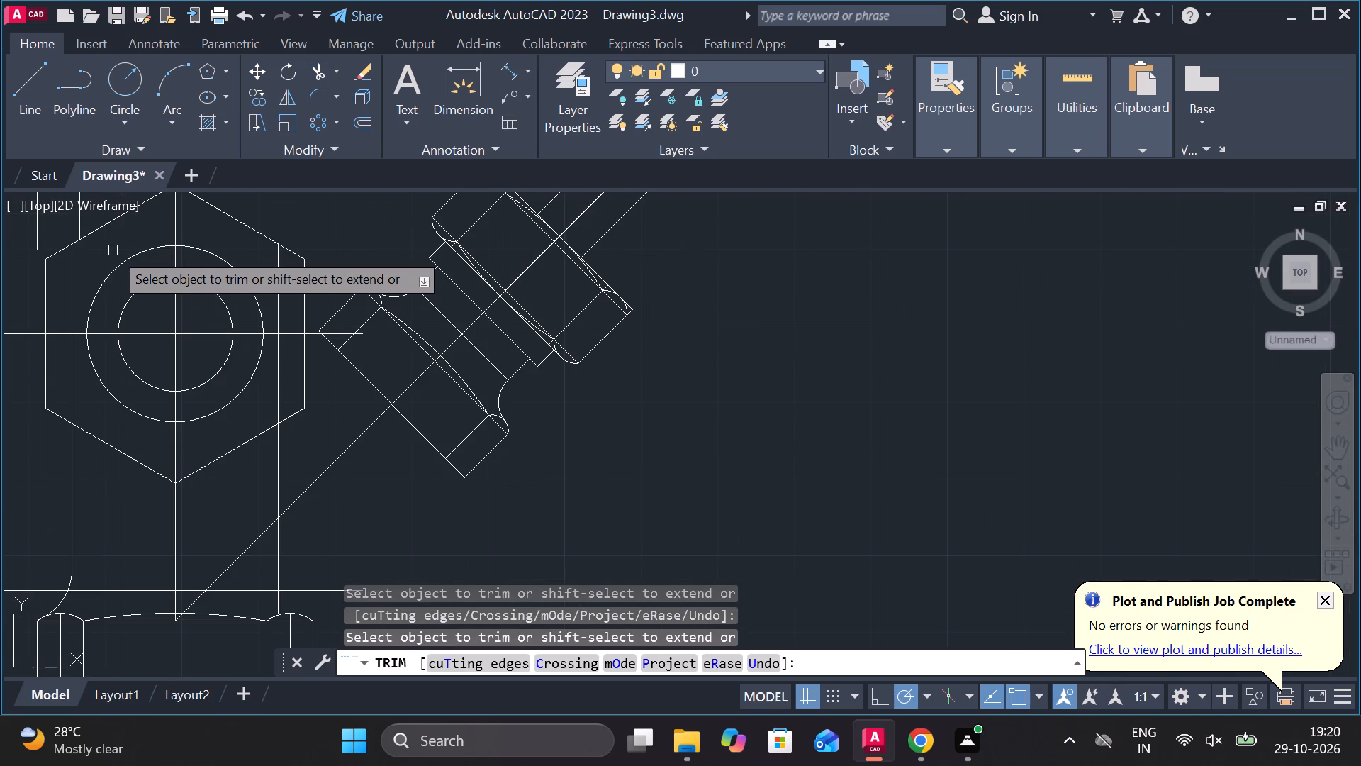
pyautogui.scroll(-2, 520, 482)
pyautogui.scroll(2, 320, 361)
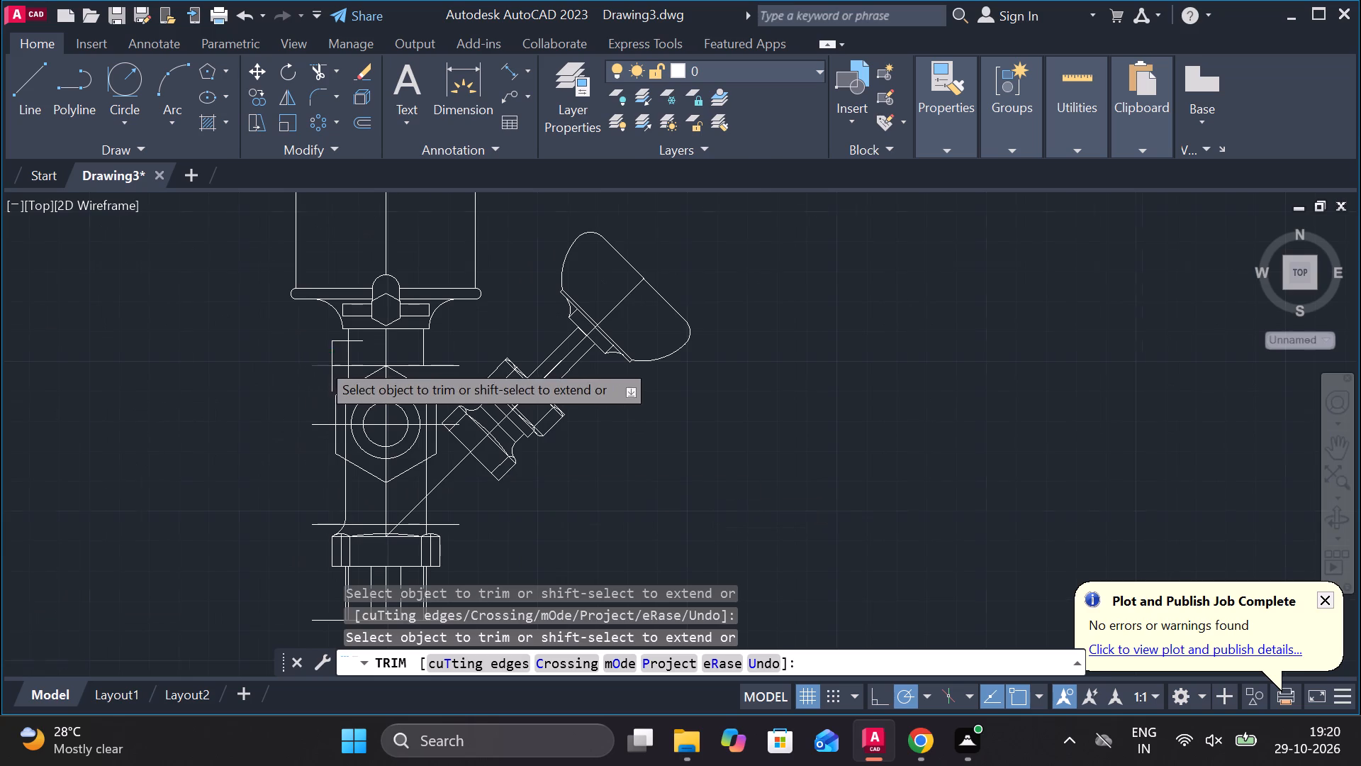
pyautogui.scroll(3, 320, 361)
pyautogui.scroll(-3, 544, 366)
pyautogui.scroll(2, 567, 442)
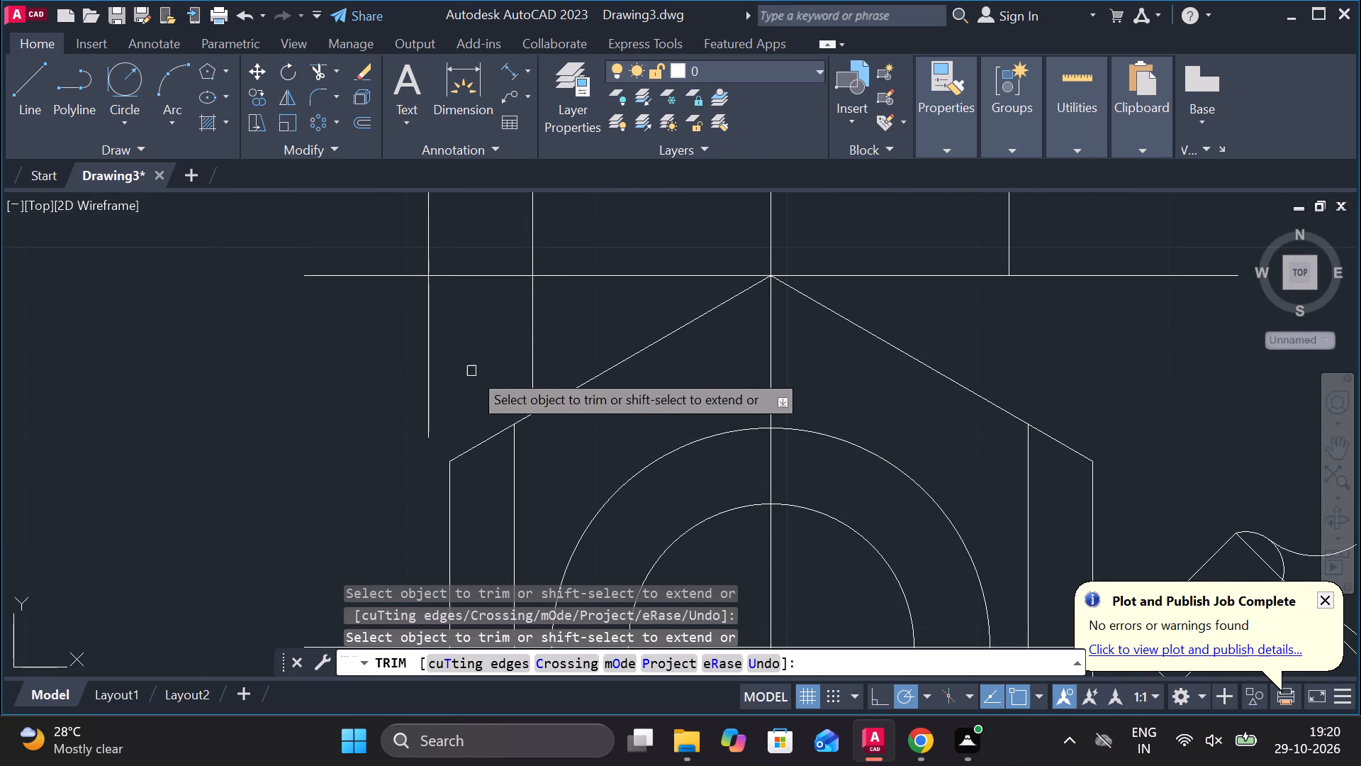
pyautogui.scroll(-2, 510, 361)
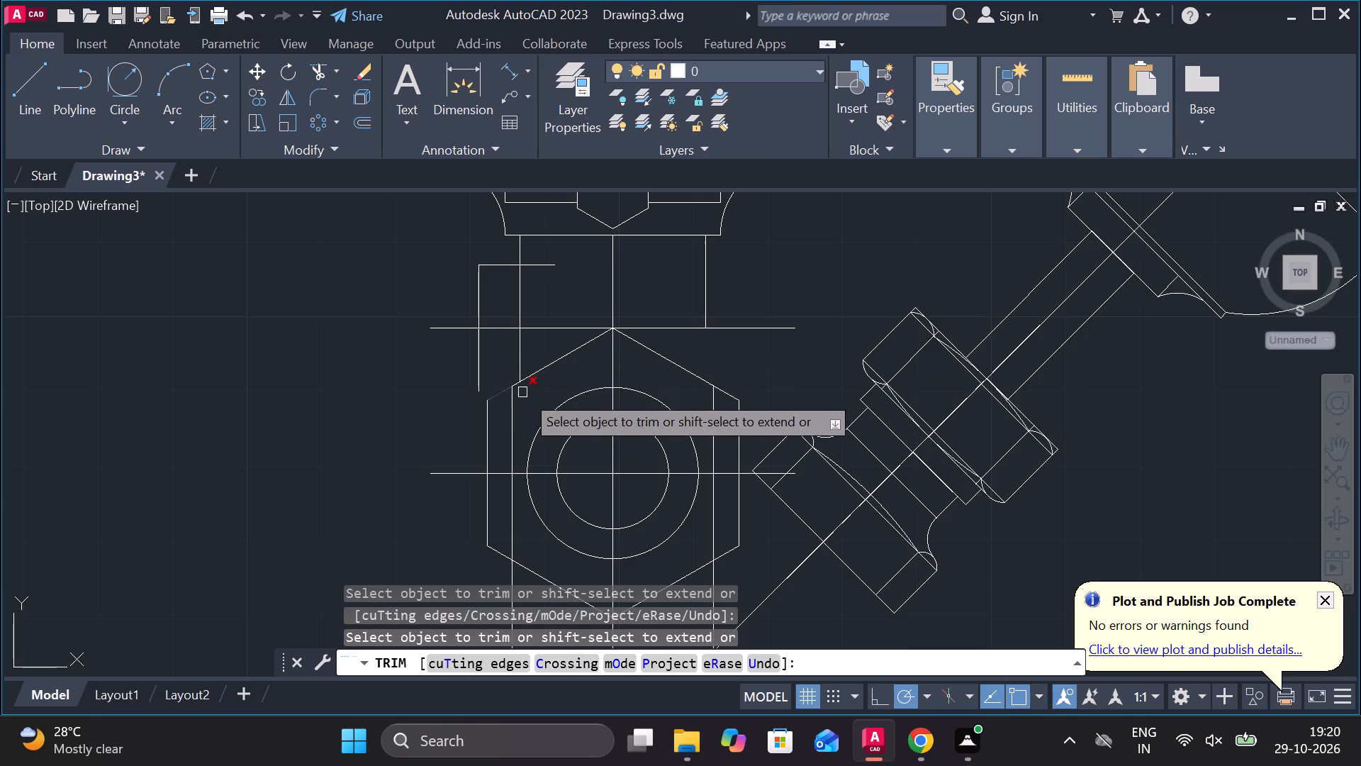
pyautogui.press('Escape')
# Draw a short horizontal line from the lower end of the 17-unit line past the hexagon's upper-left sloping edge.
pyautogui.click(26, 96)
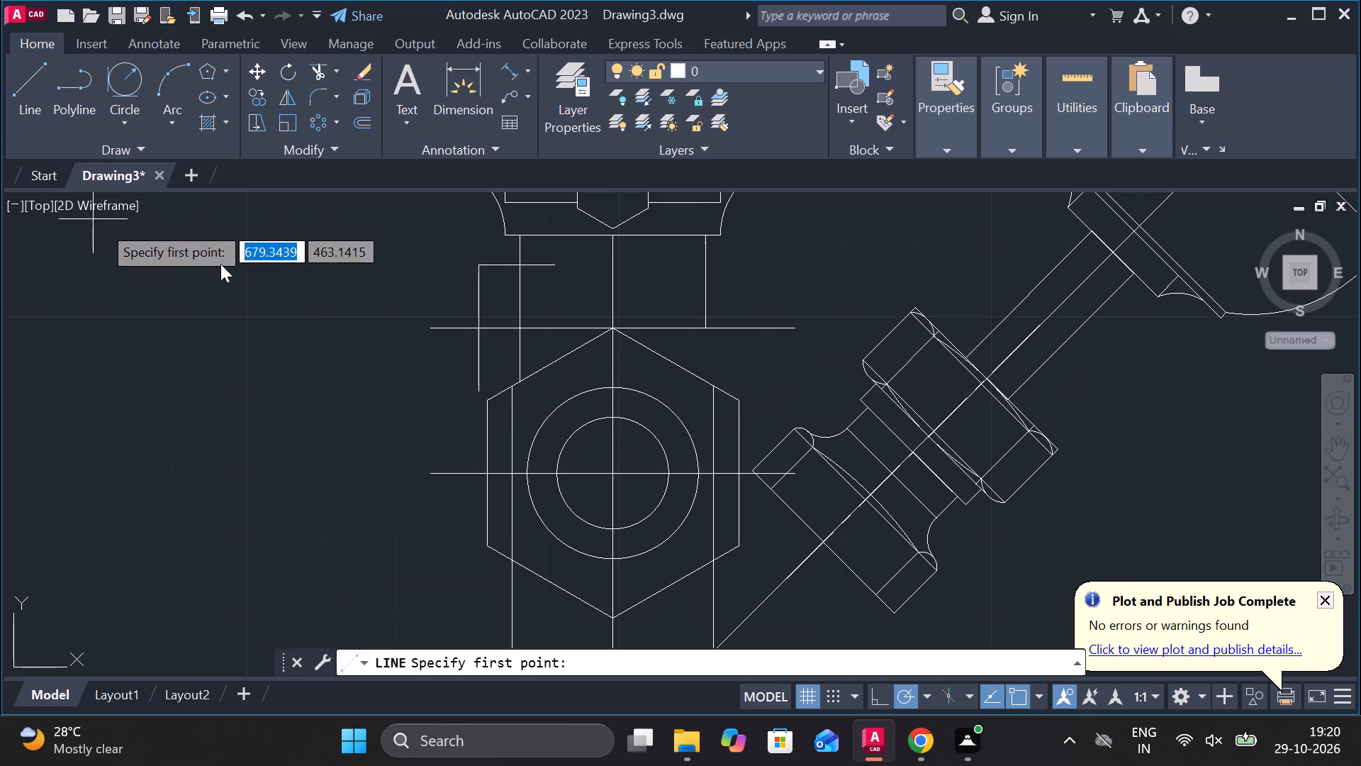
pyautogui.click(476, 388)
pyautogui.click(544, 389)
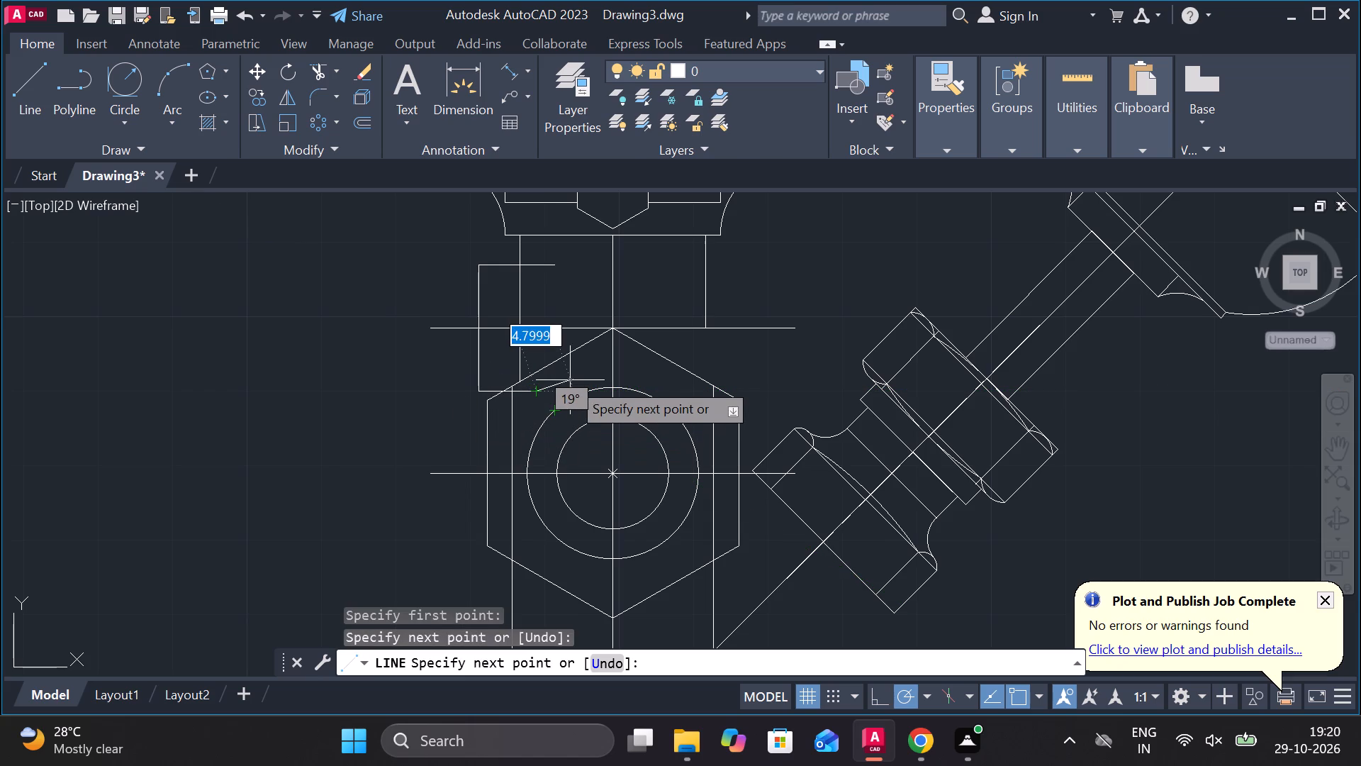
pyautogui.press('Escape')
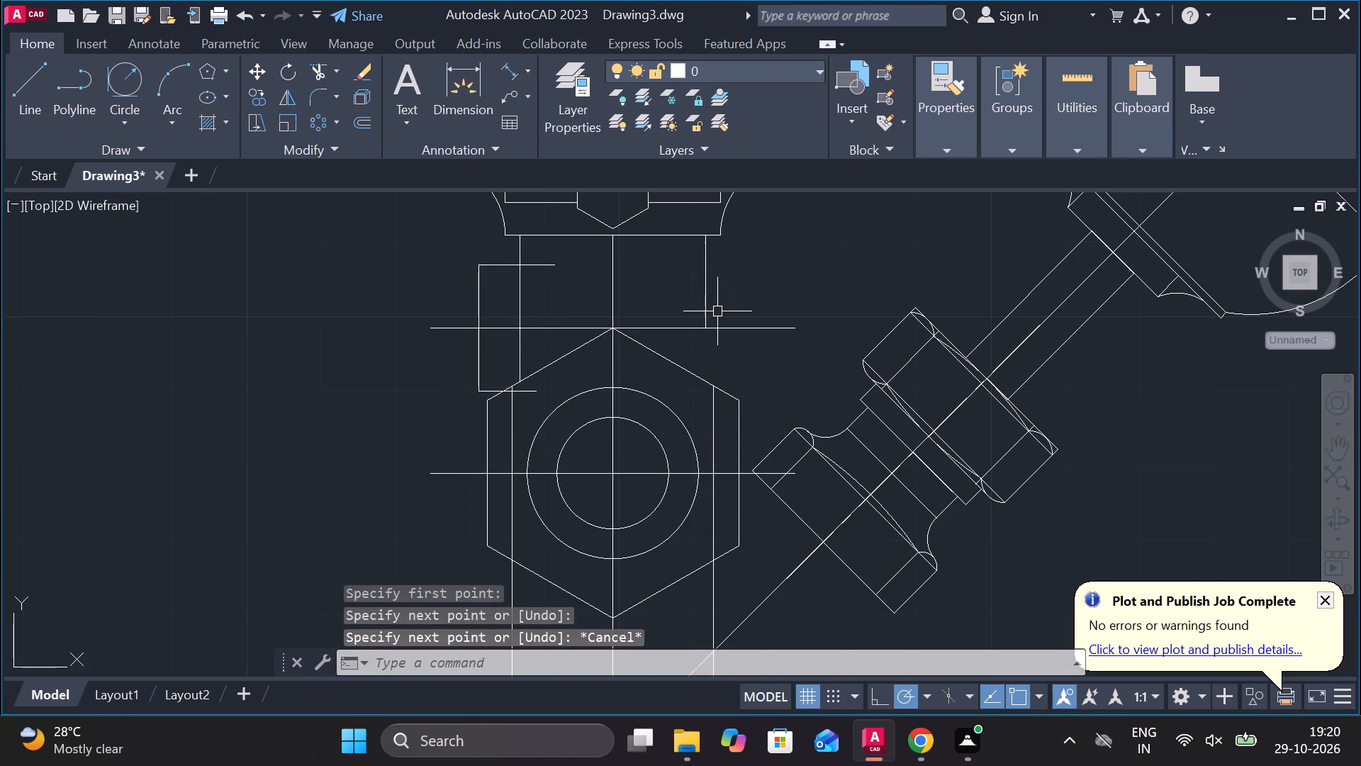
# Extend the column's right vertical edge above the hexagon down to the hexagon's upper-right sloping edge.
pyautogui.write('EX')
pyautogui.press('Return')
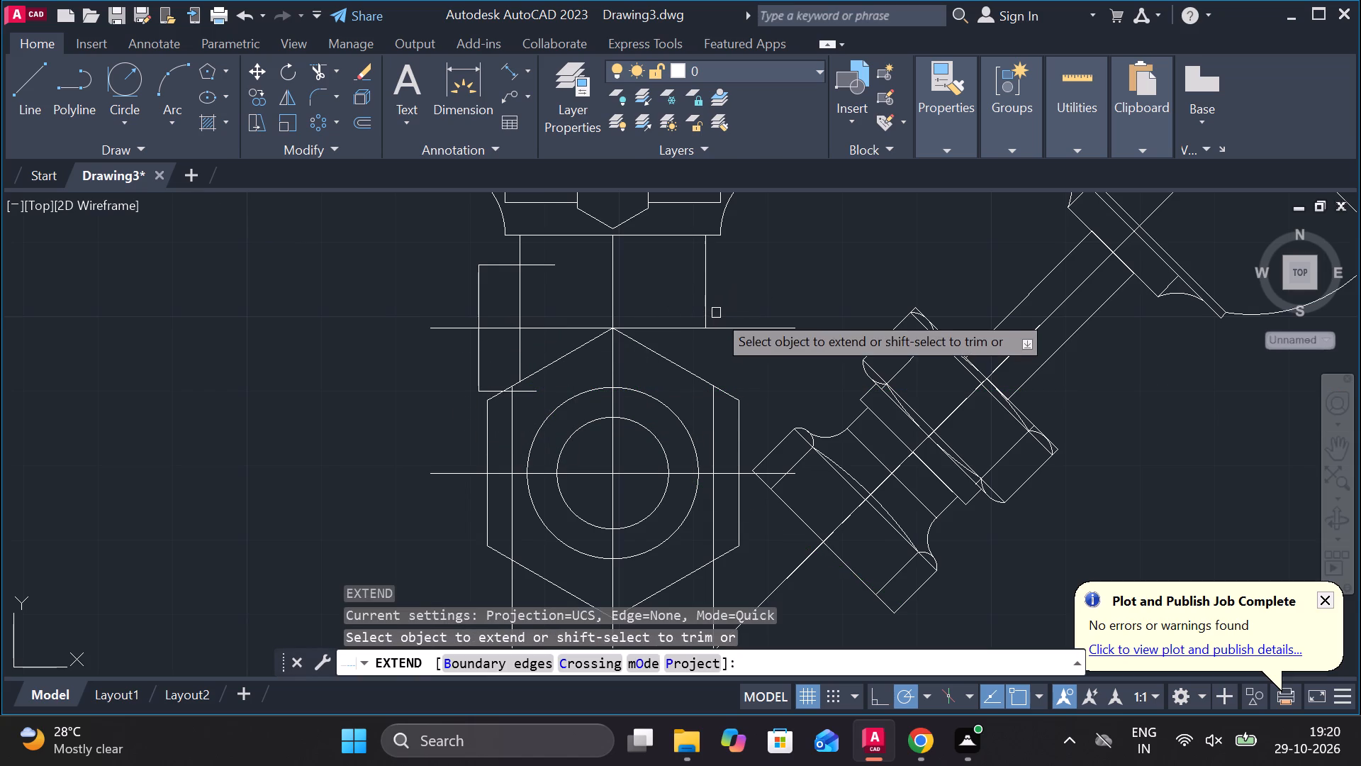
pyautogui.click(708, 287)
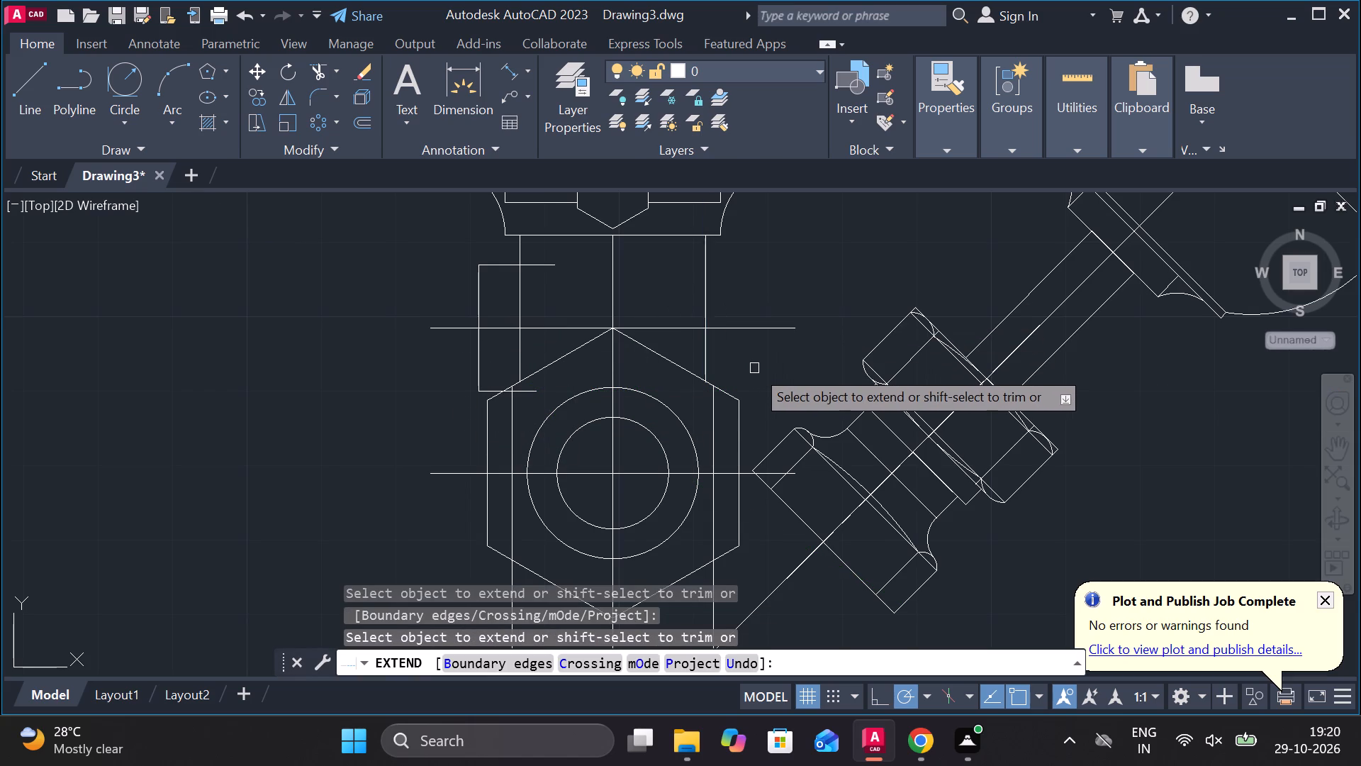
pyautogui.press('Escape')
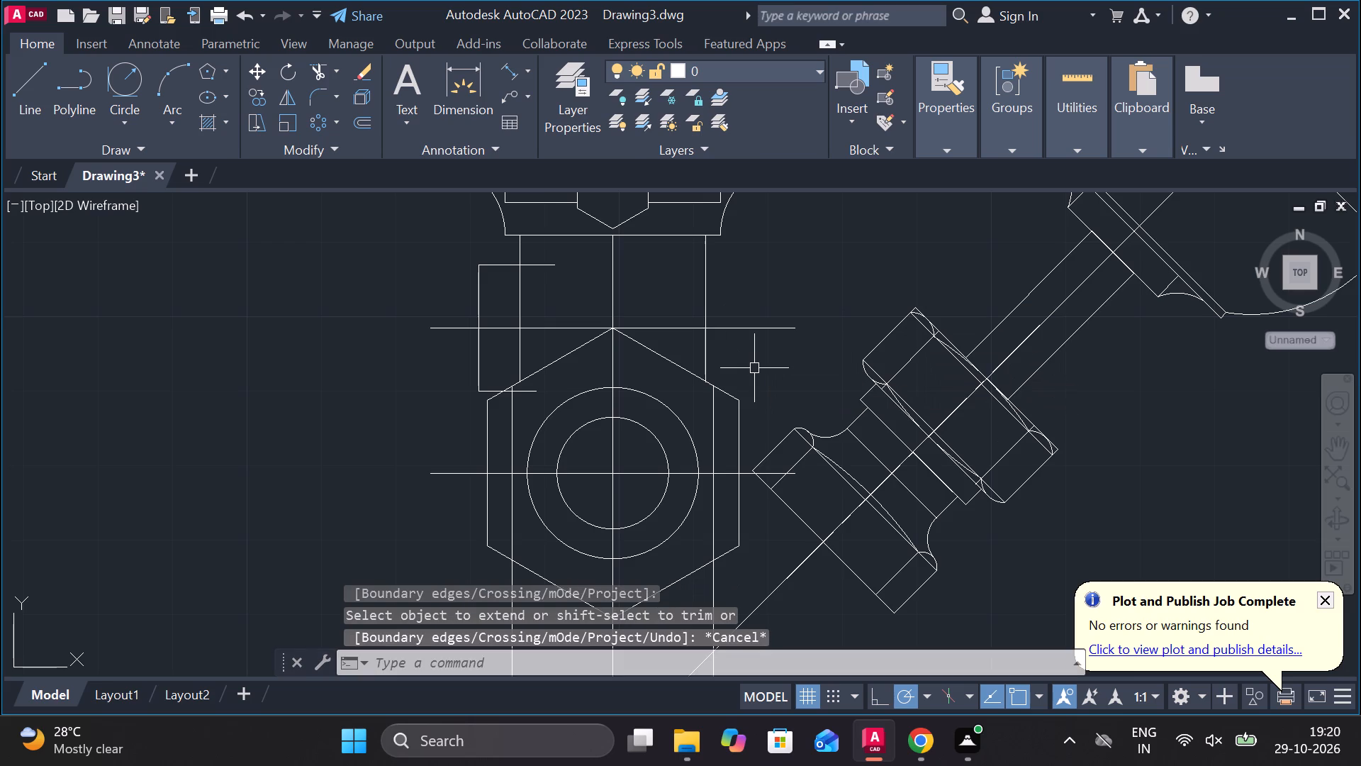
# Trim the short lower horizontal line back to the hexagon's upper-left sloping edge.
pyautogui.write('TR')
pyautogui.press('Return')
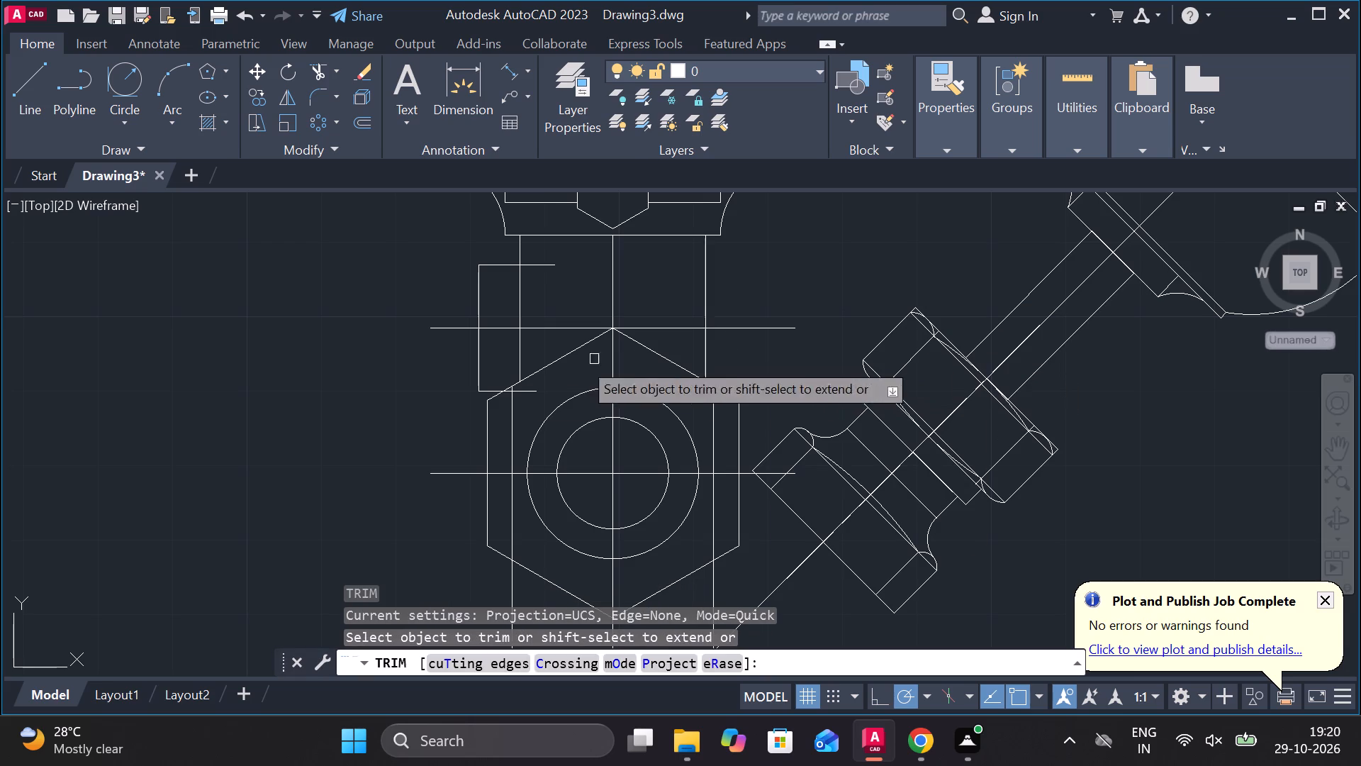
pyautogui.click(539, 390)
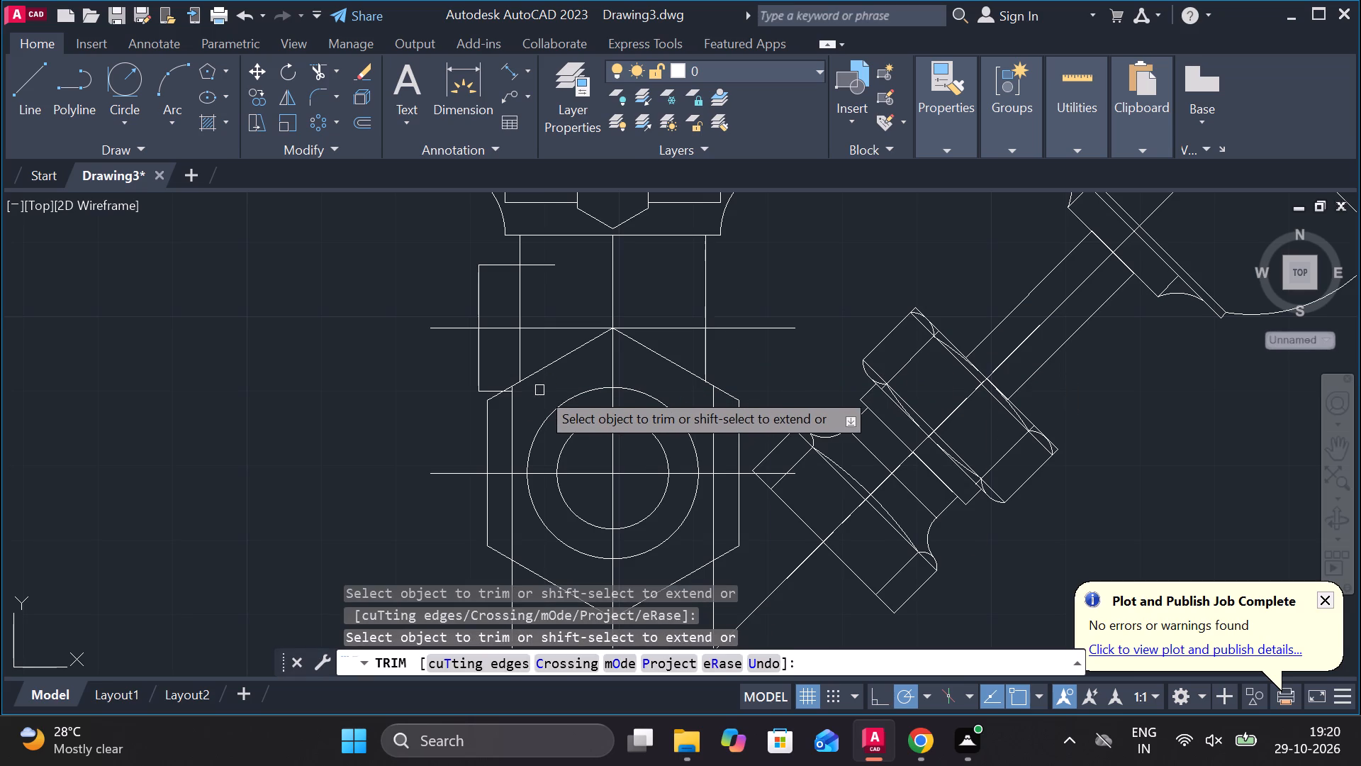
pyautogui.scroll(4, 530, 405)
pyautogui.click(370, 309)
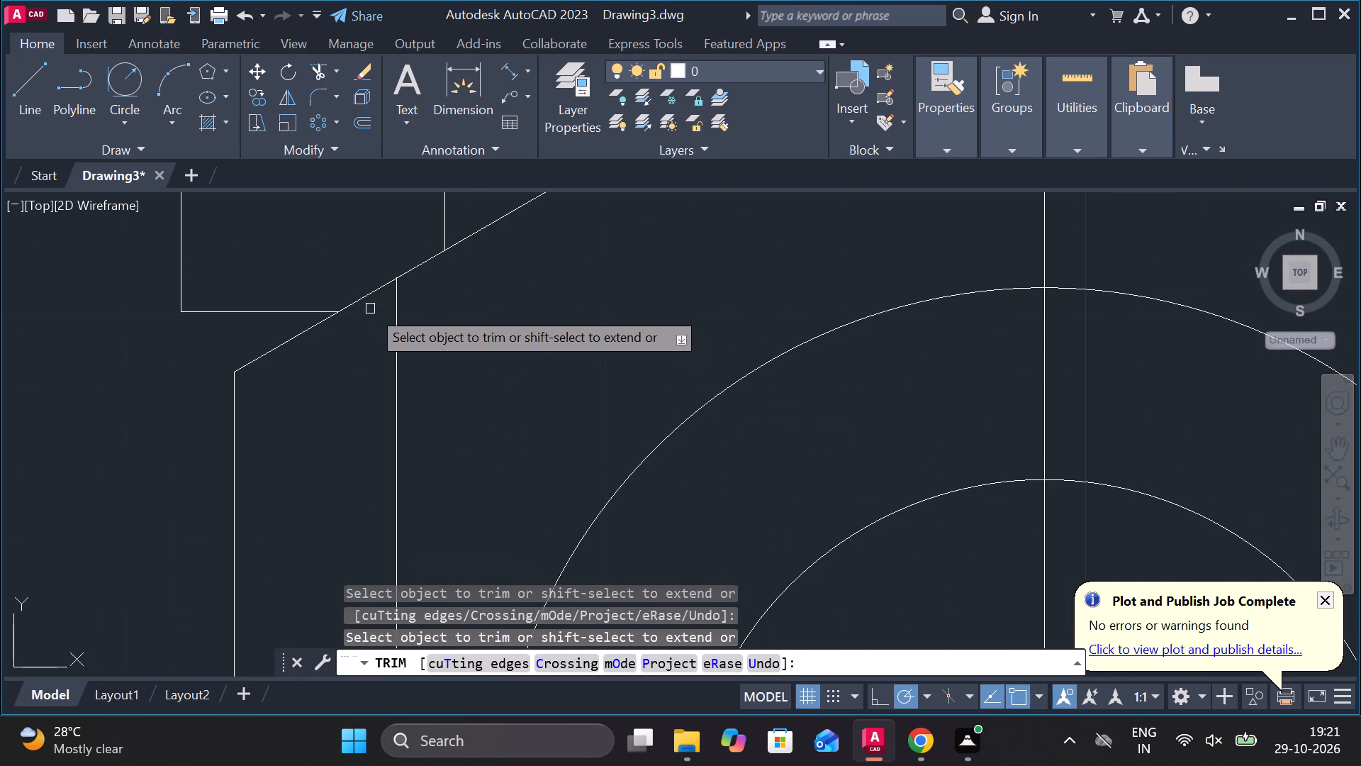
# Trim the column's left and right vertical edges where they run inside the hexagon.
pyautogui.scroll(-4, 445, 309)
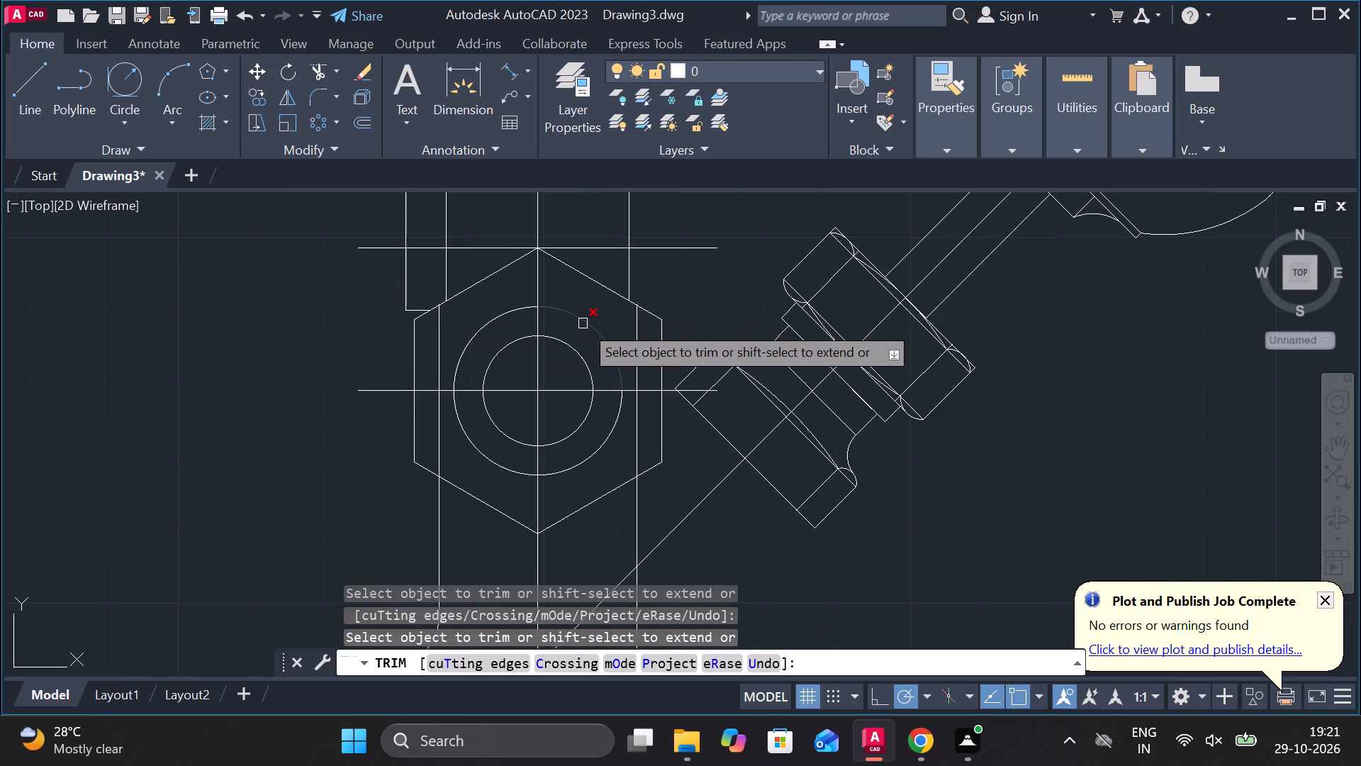
pyautogui.scroll(-3, 583, 323)
pyautogui.scroll(2, 593, 355)
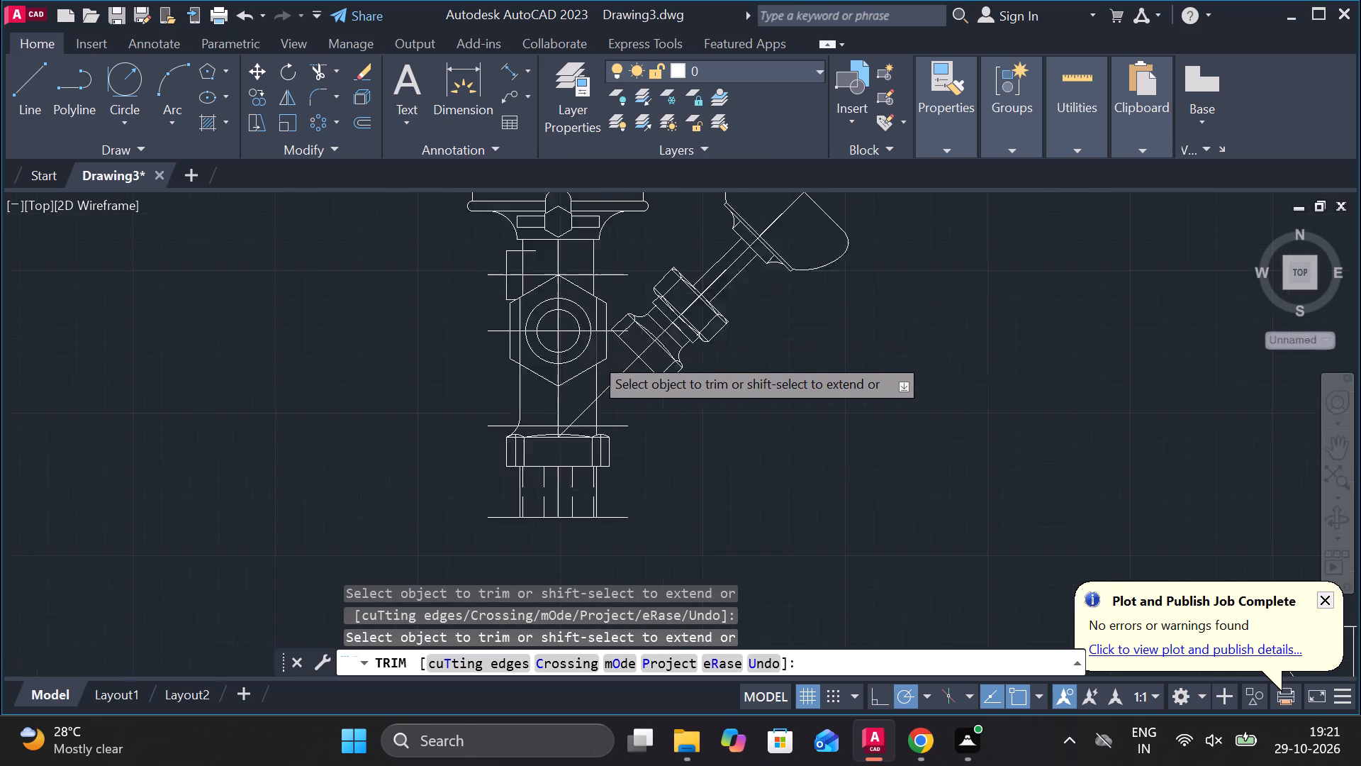
pyautogui.click(598, 355)
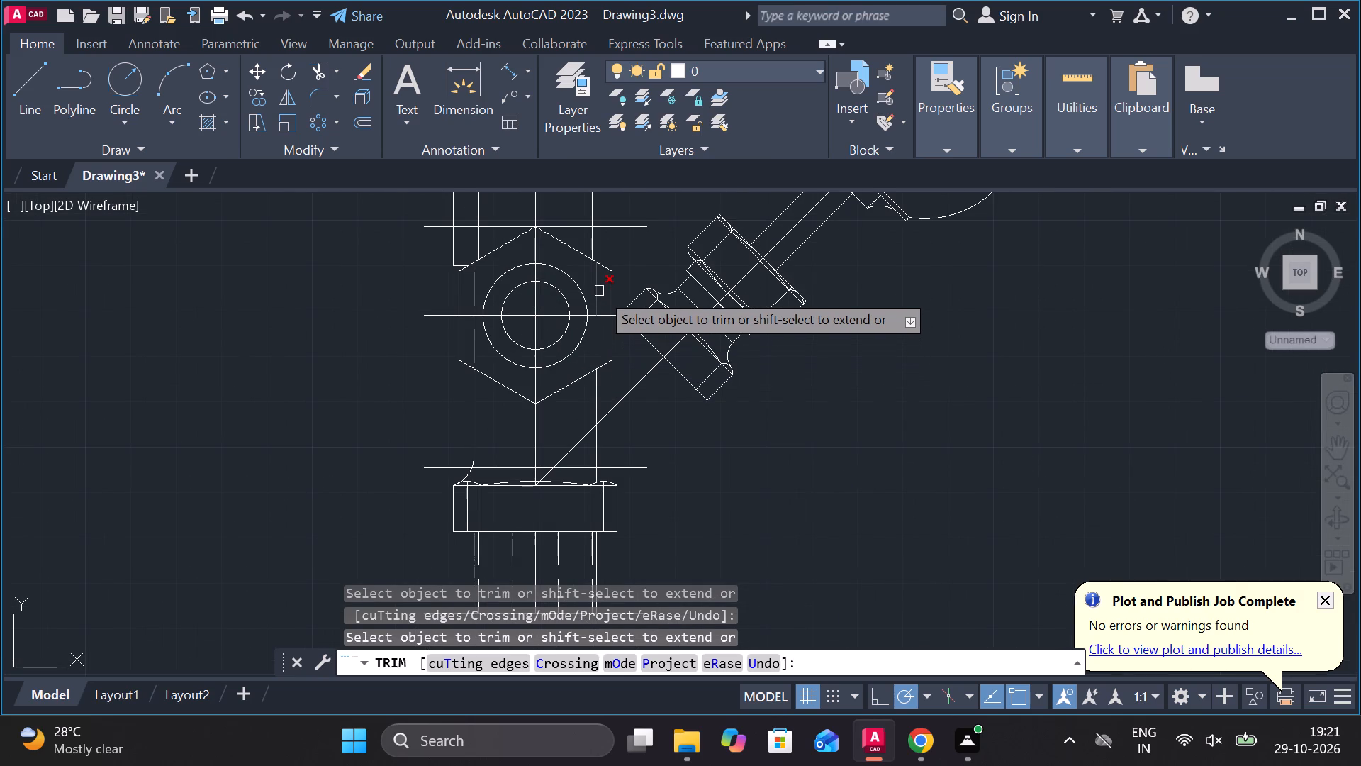
pyautogui.click(469, 352)
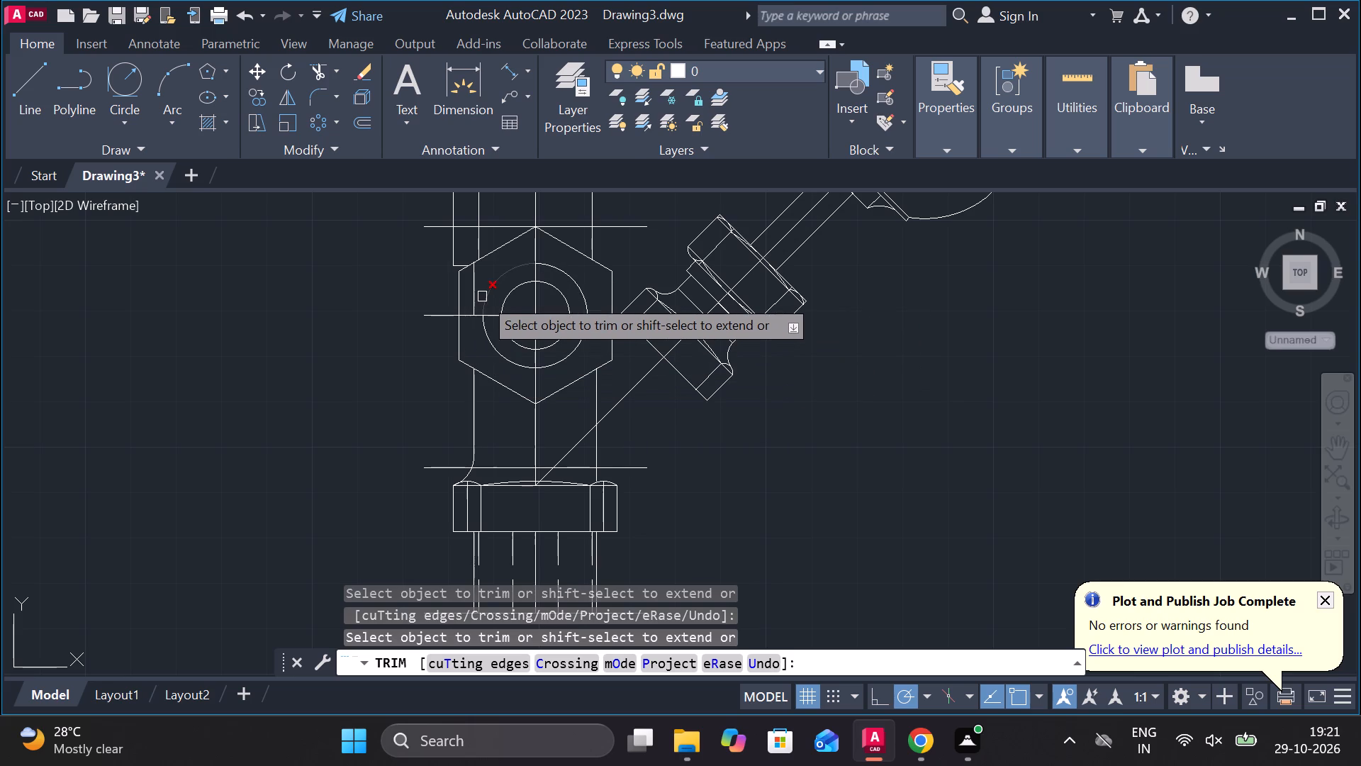
pyautogui.click(476, 289)
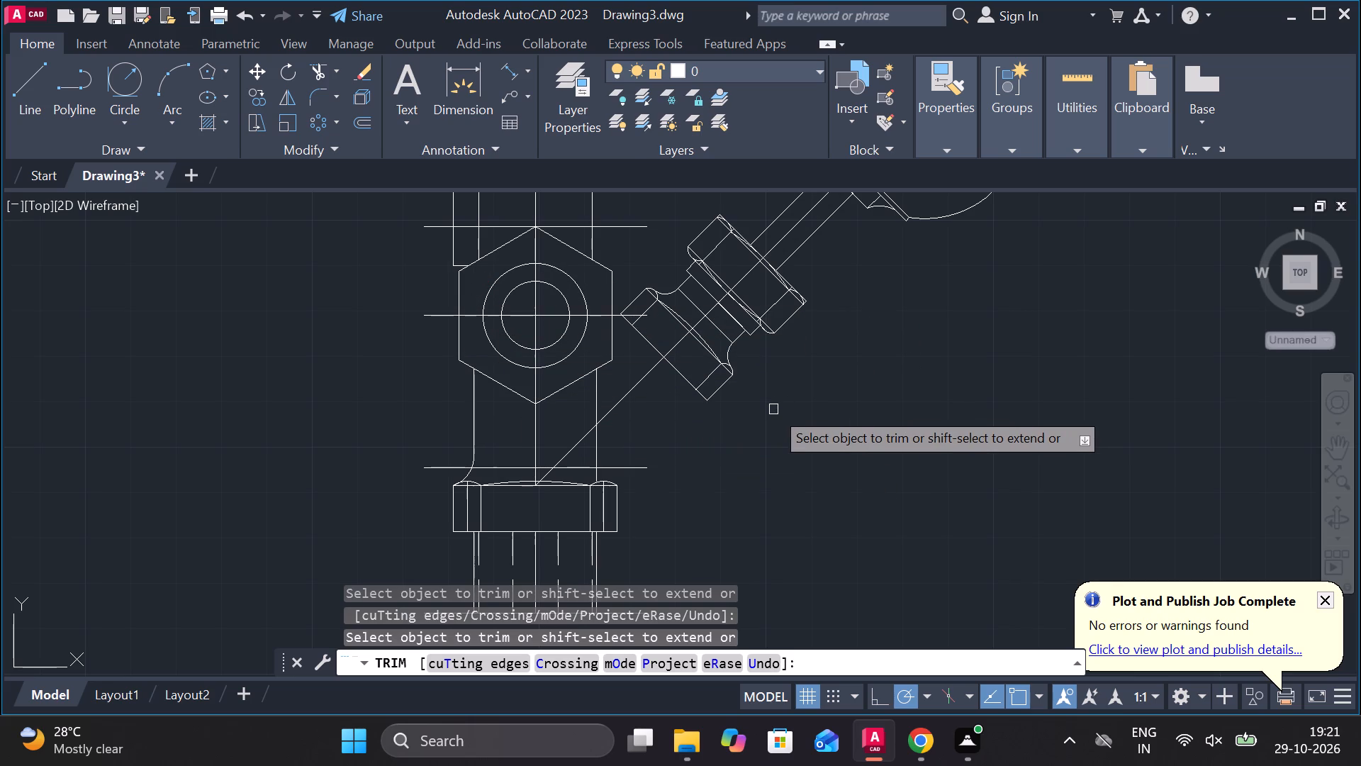
pyautogui.scroll(-1, 773, 409)
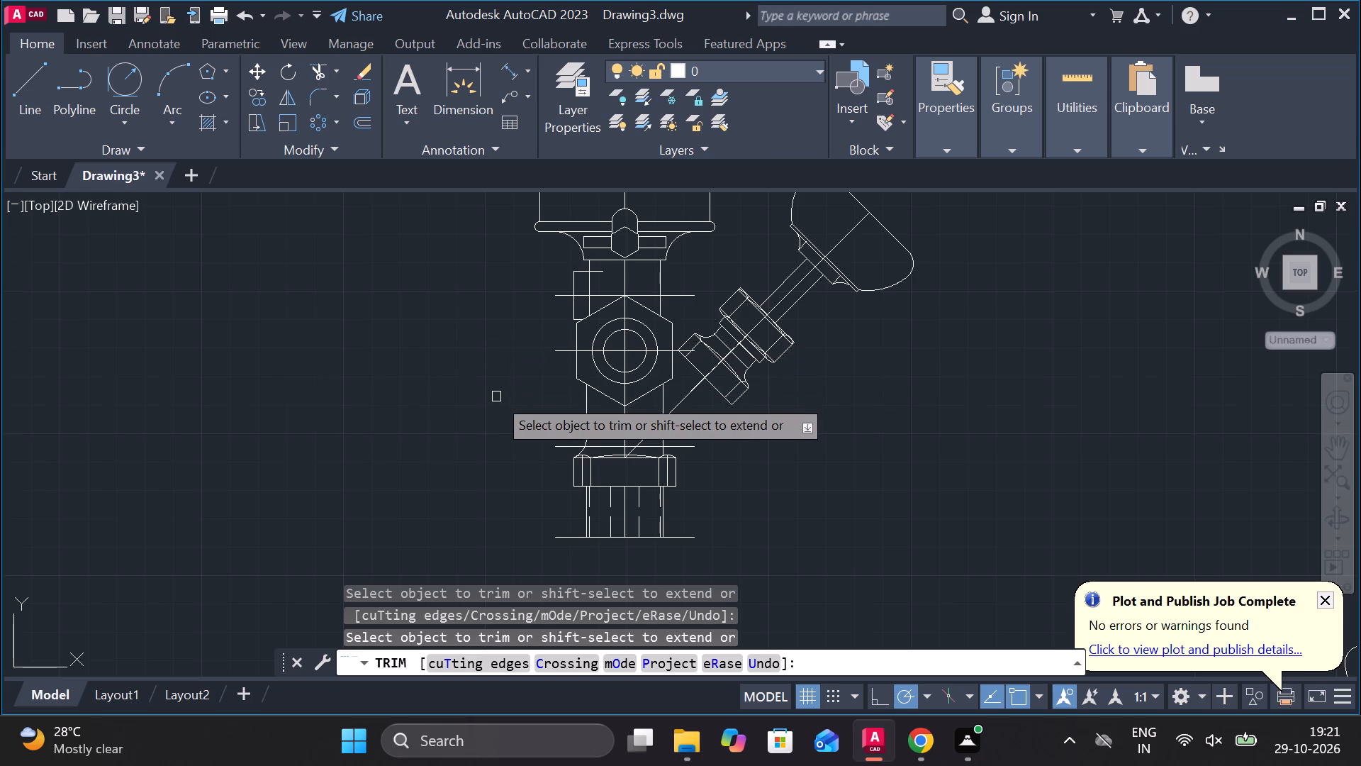
pyautogui.press('Escape')
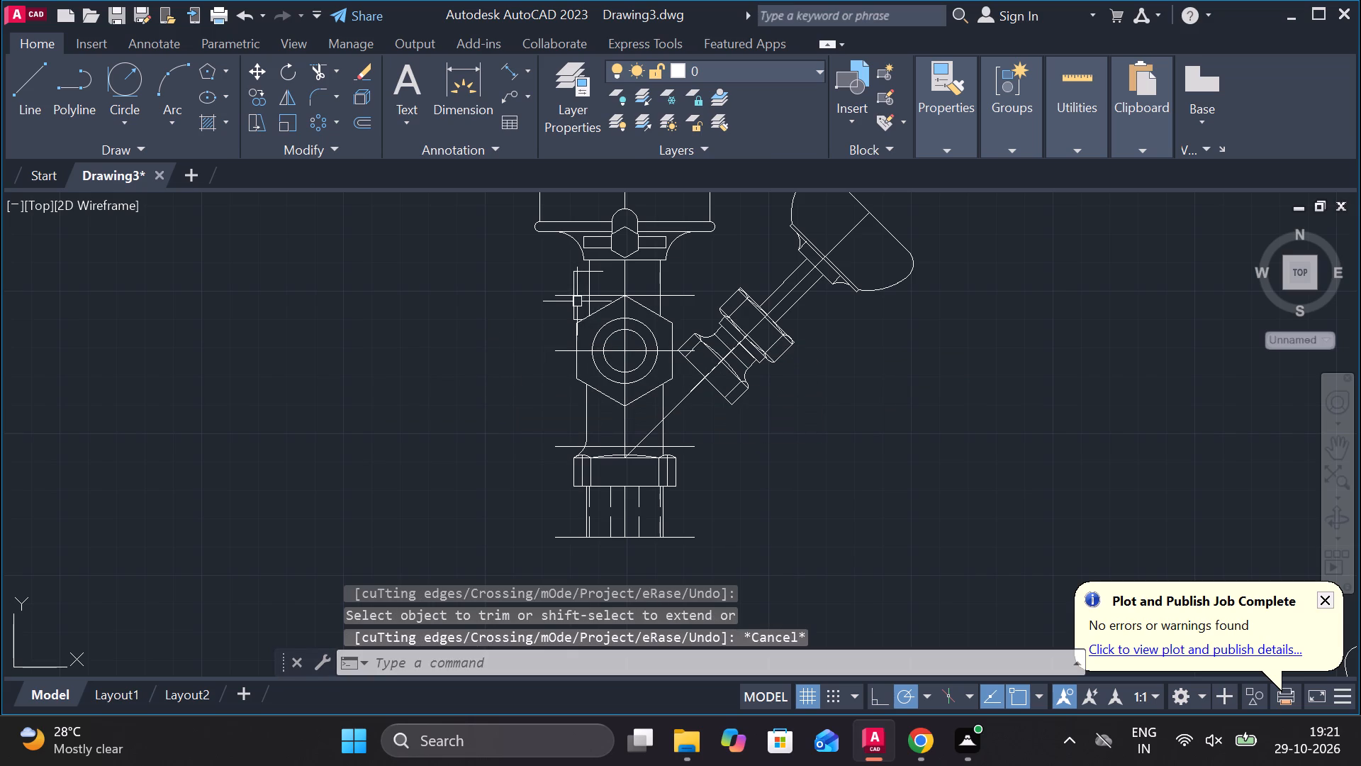
# Copy the 17-unit vertical line beside the column 4 units to its left.
pyautogui.click(574, 305)
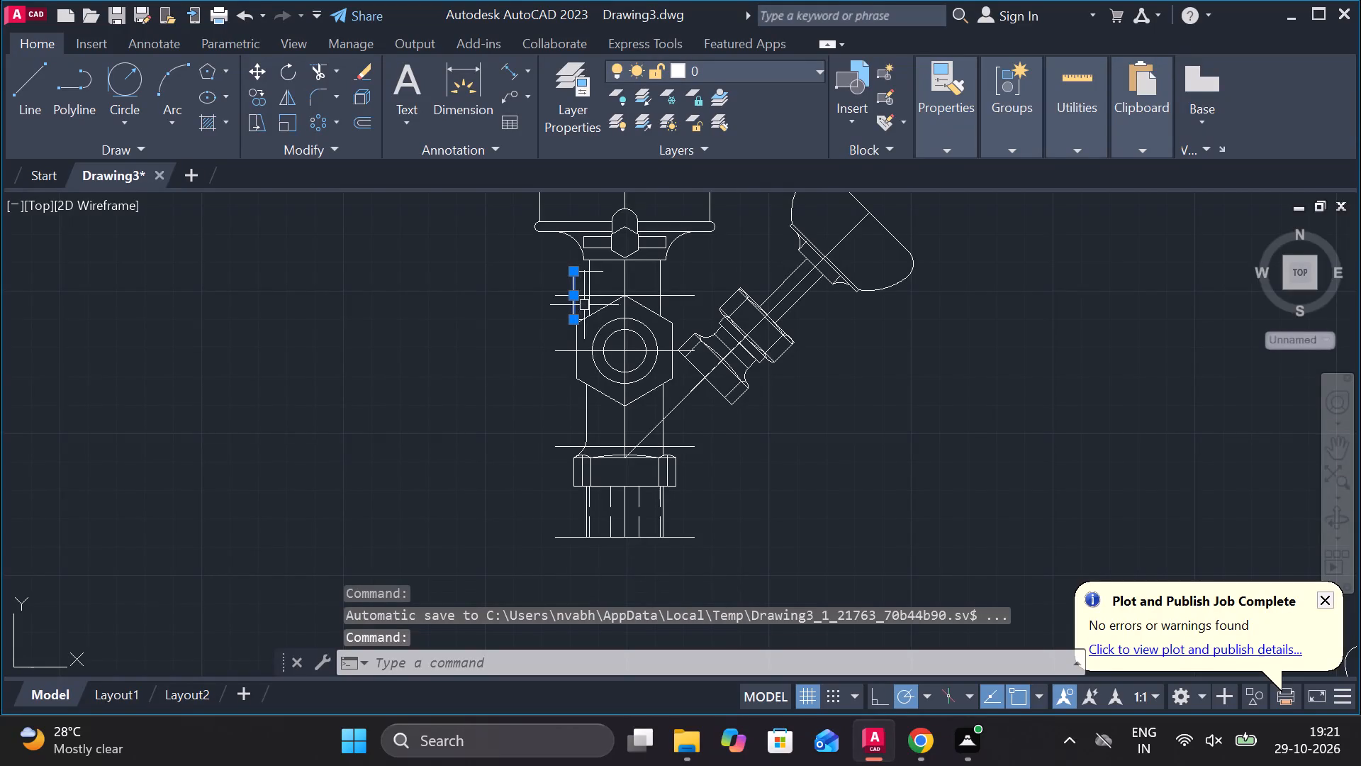
pyautogui.click(250, 95)
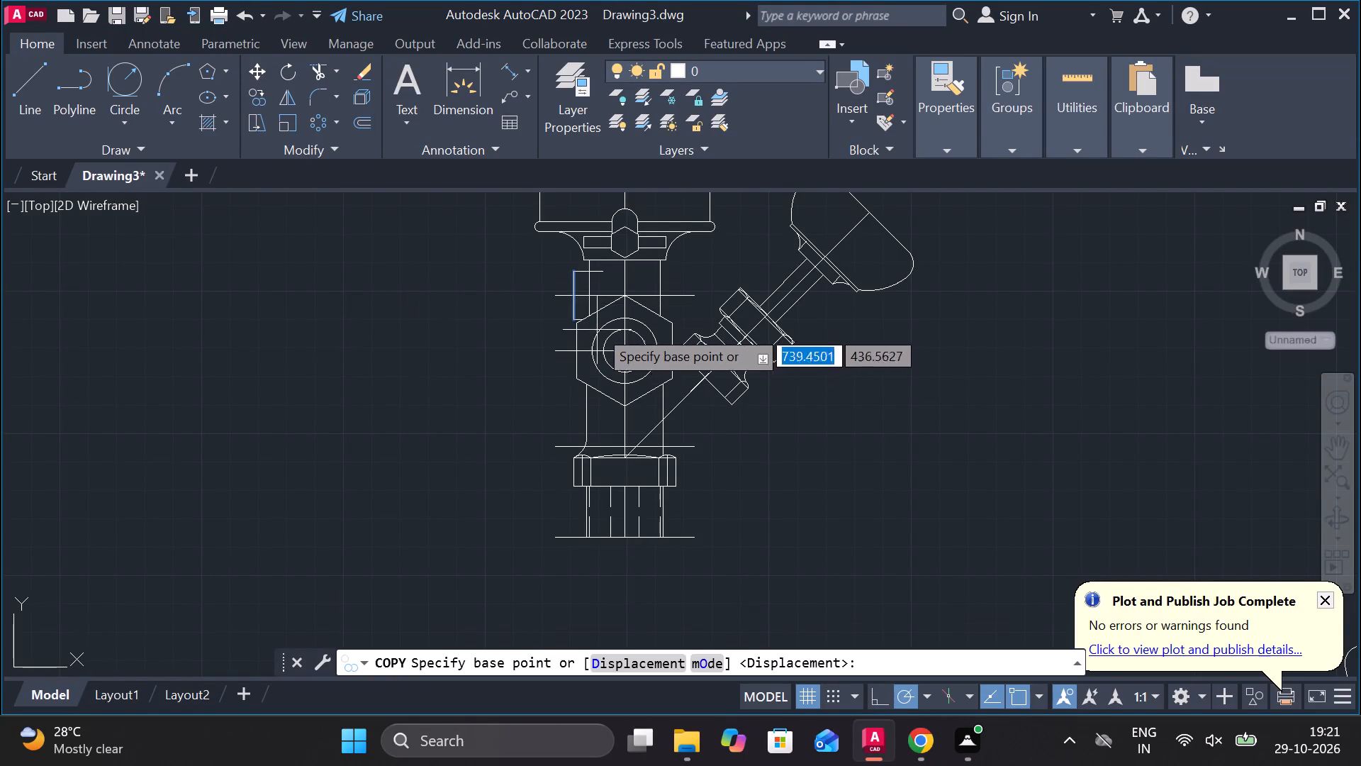
pyautogui.click(572, 296)
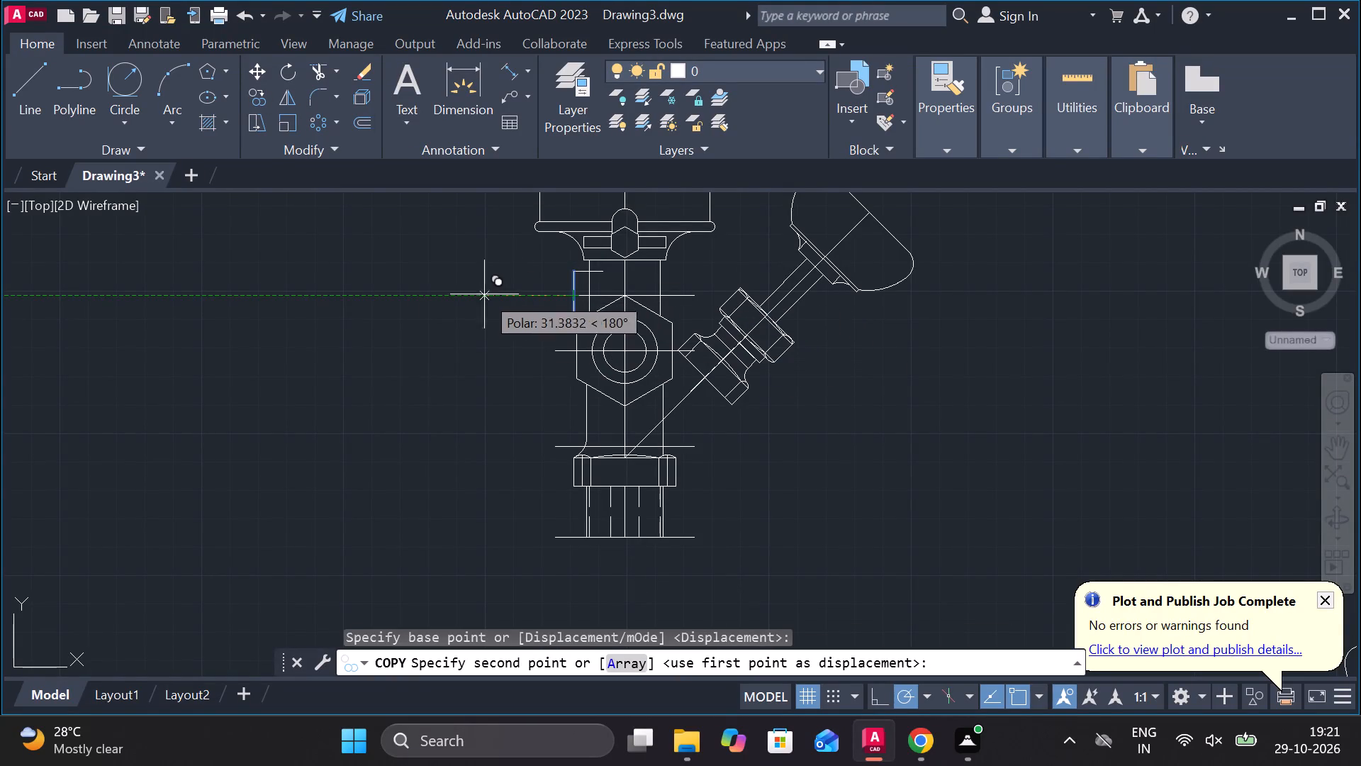
pyautogui.press('4')
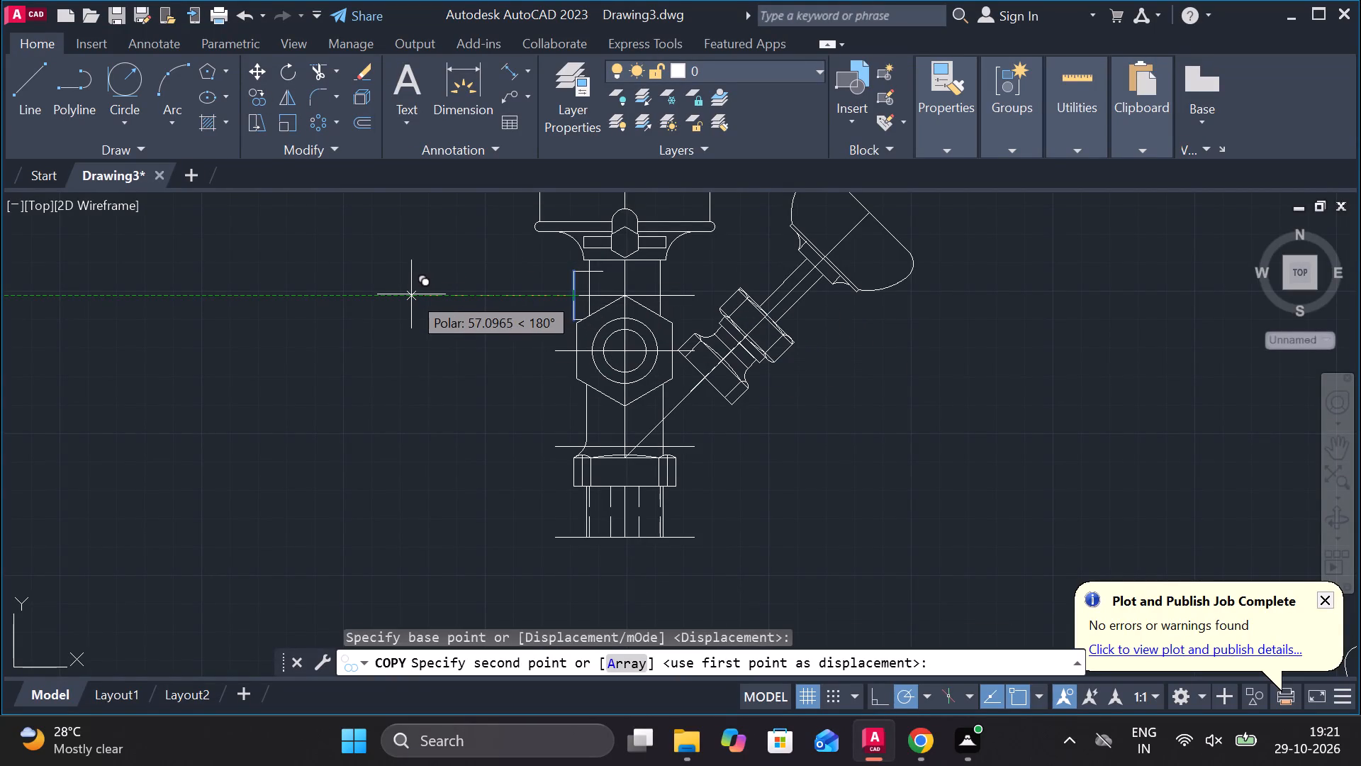
pyautogui.press('Return')
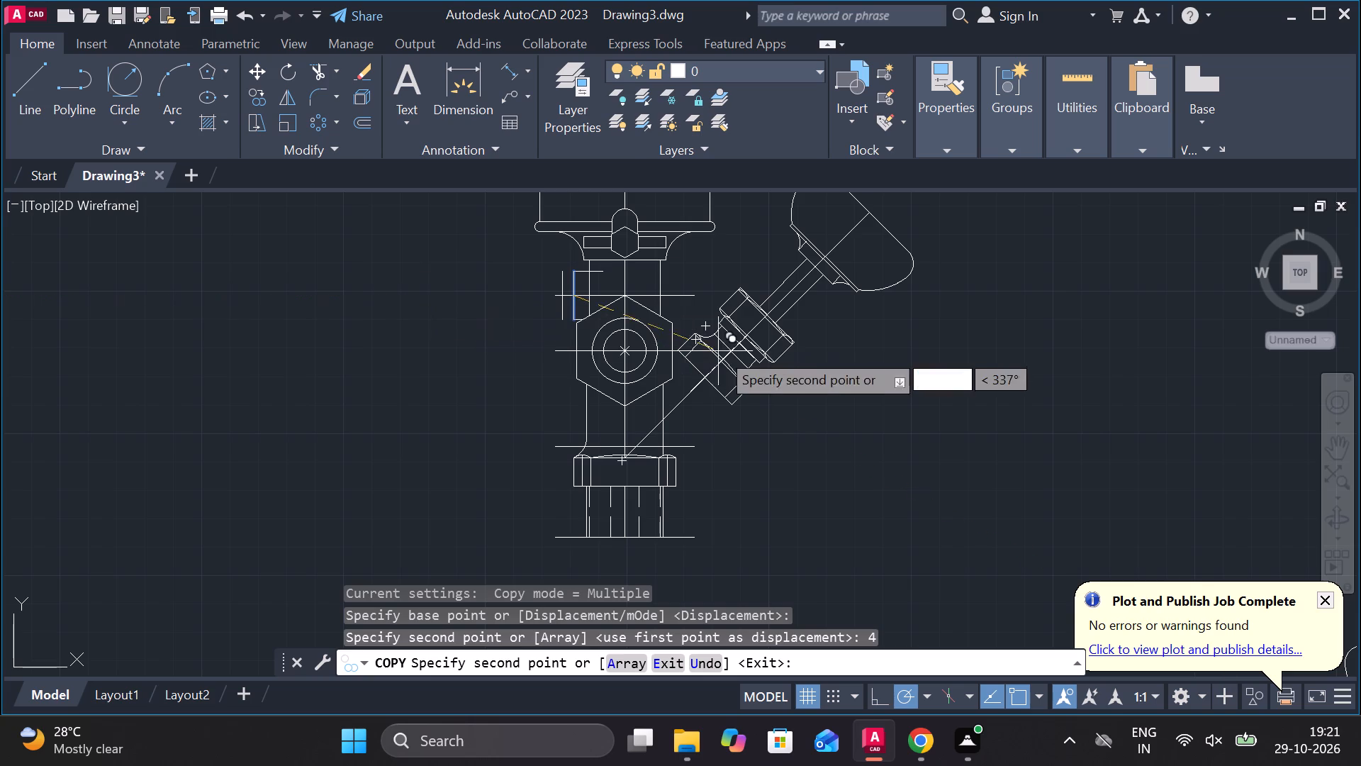
pyautogui.press('Escape')
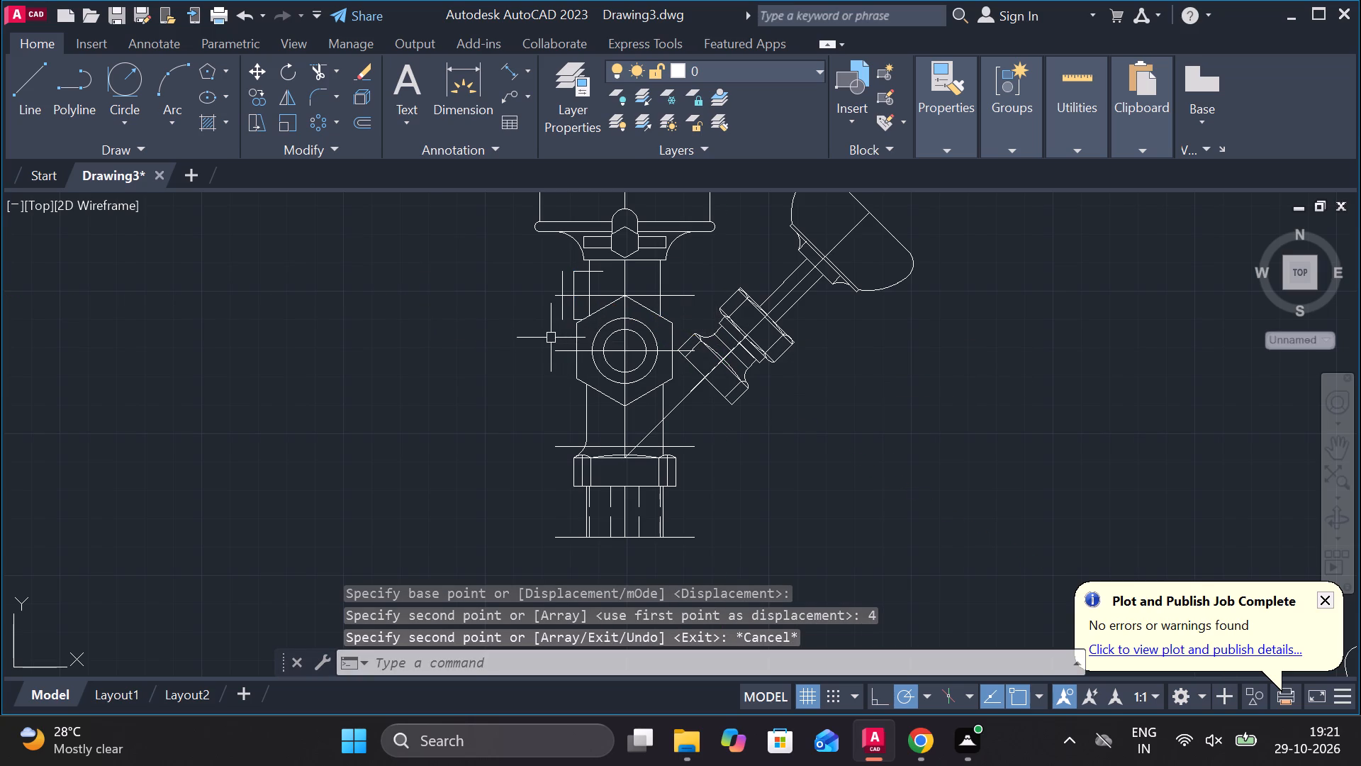
# Draw a line 5.5 units down from the copied line's midpoint, continuing with a short horizontal segment to the left.
pyautogui.scroll(2, 573, 318)
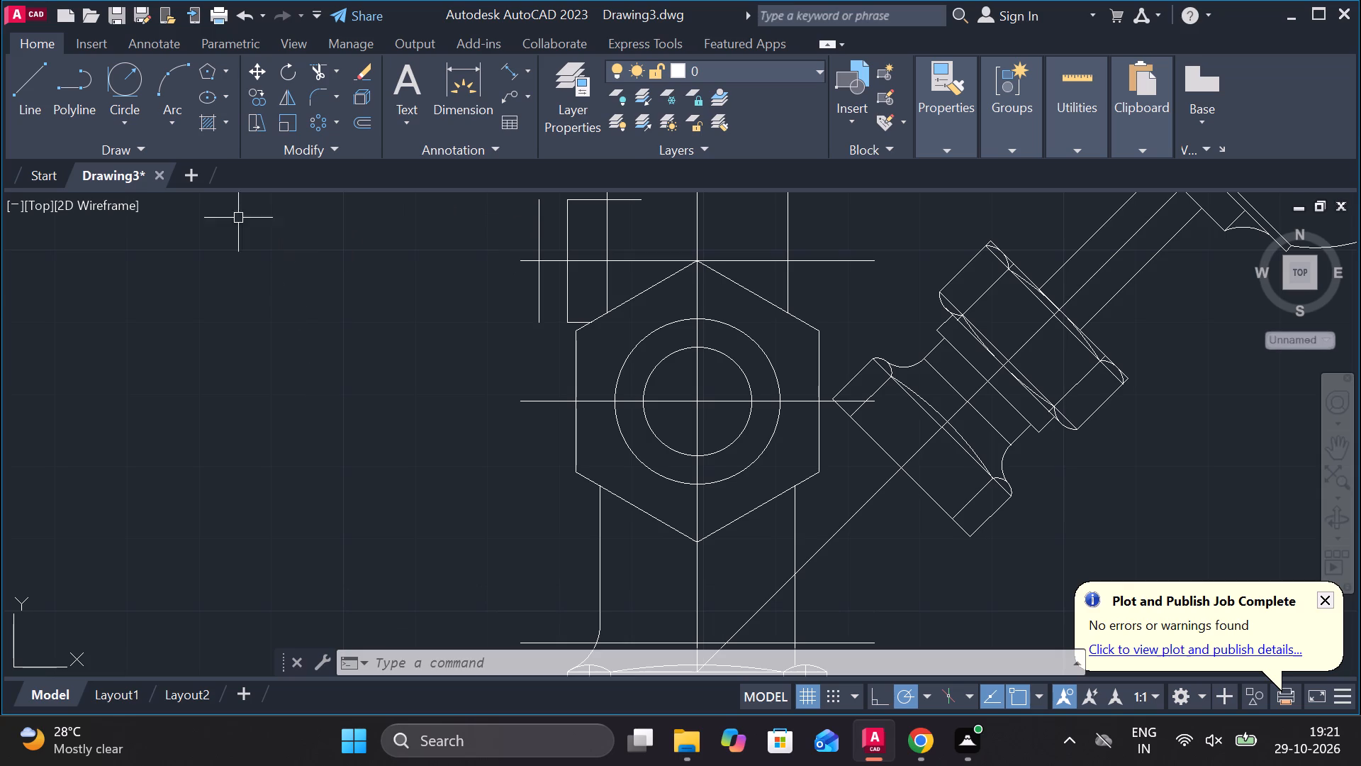
pyautogui.doubleClick(16, 71)
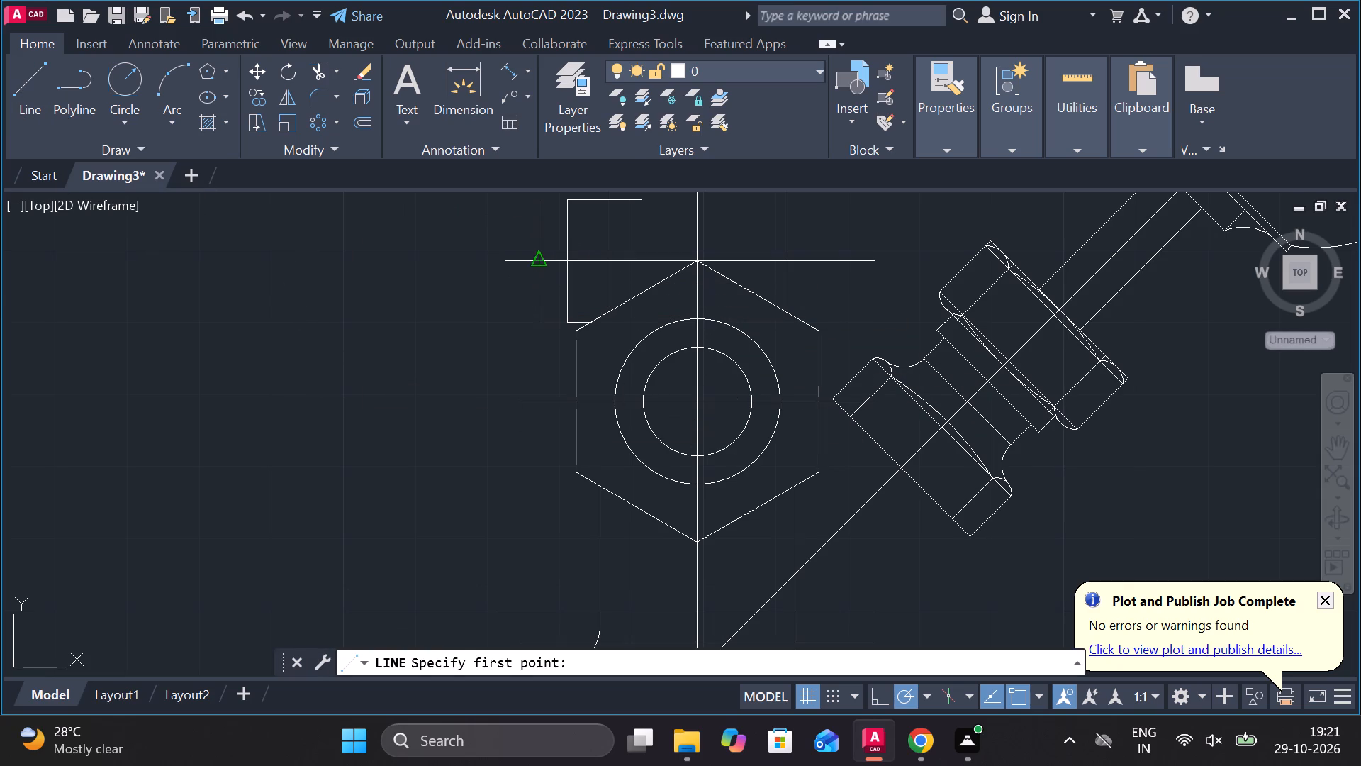
pyautogui.click(537, 265)
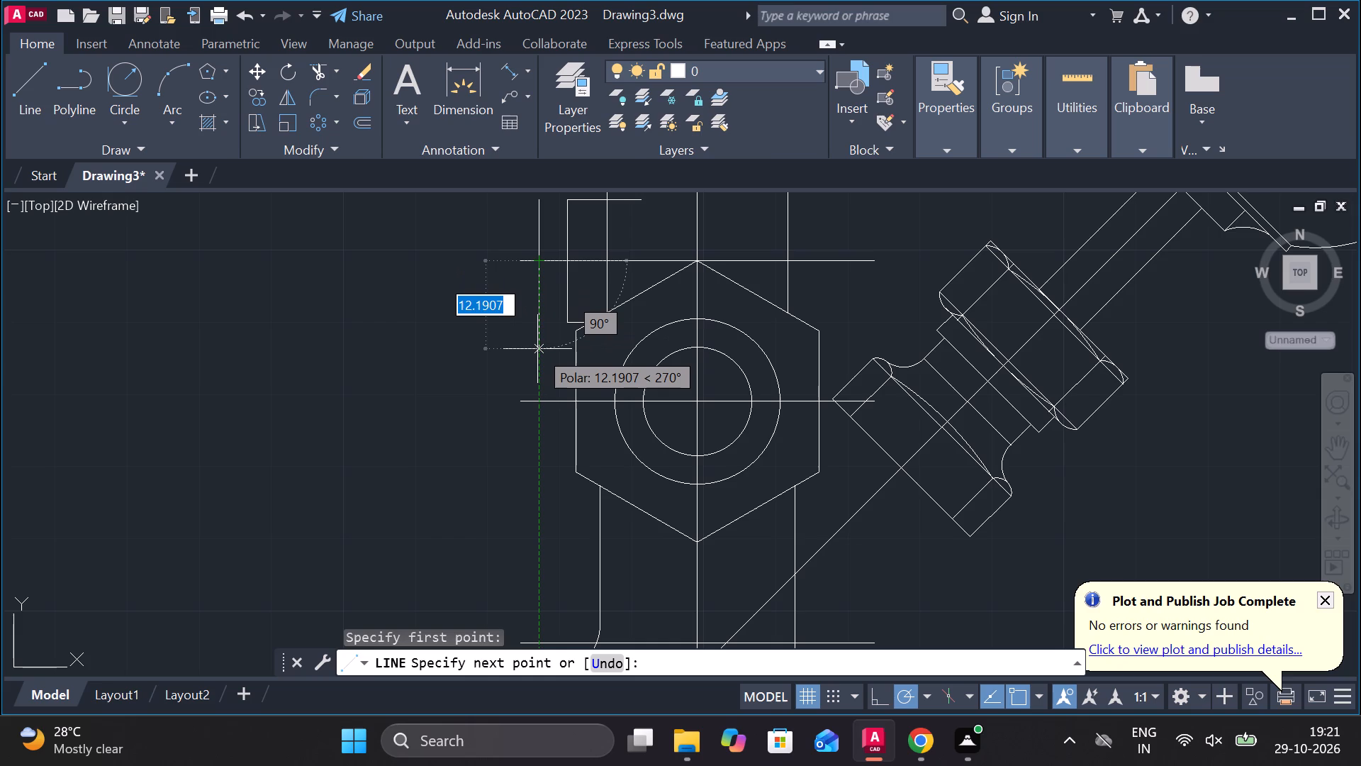
pyautogui.write('5.')
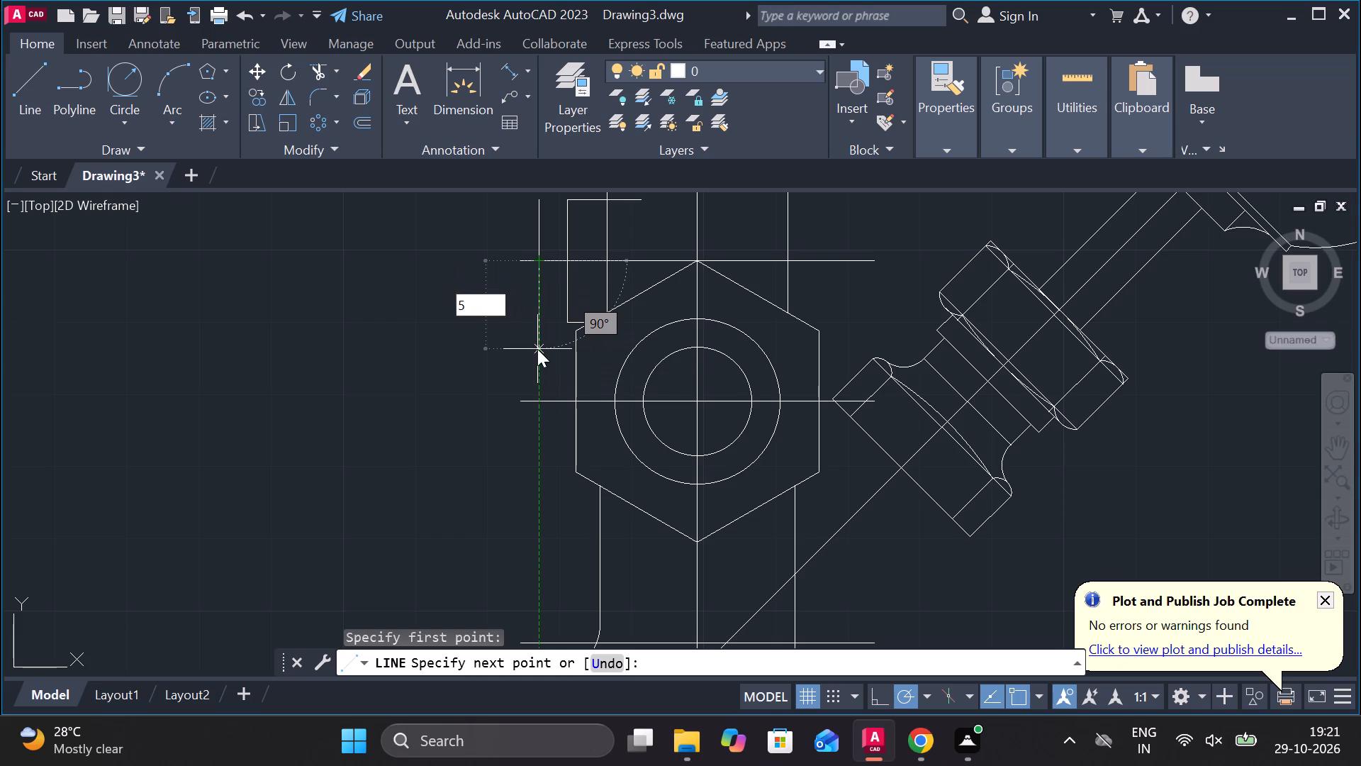
pyautogui.press('5')
pyautogui.press('Return')
pyautogui.click(474, 314)
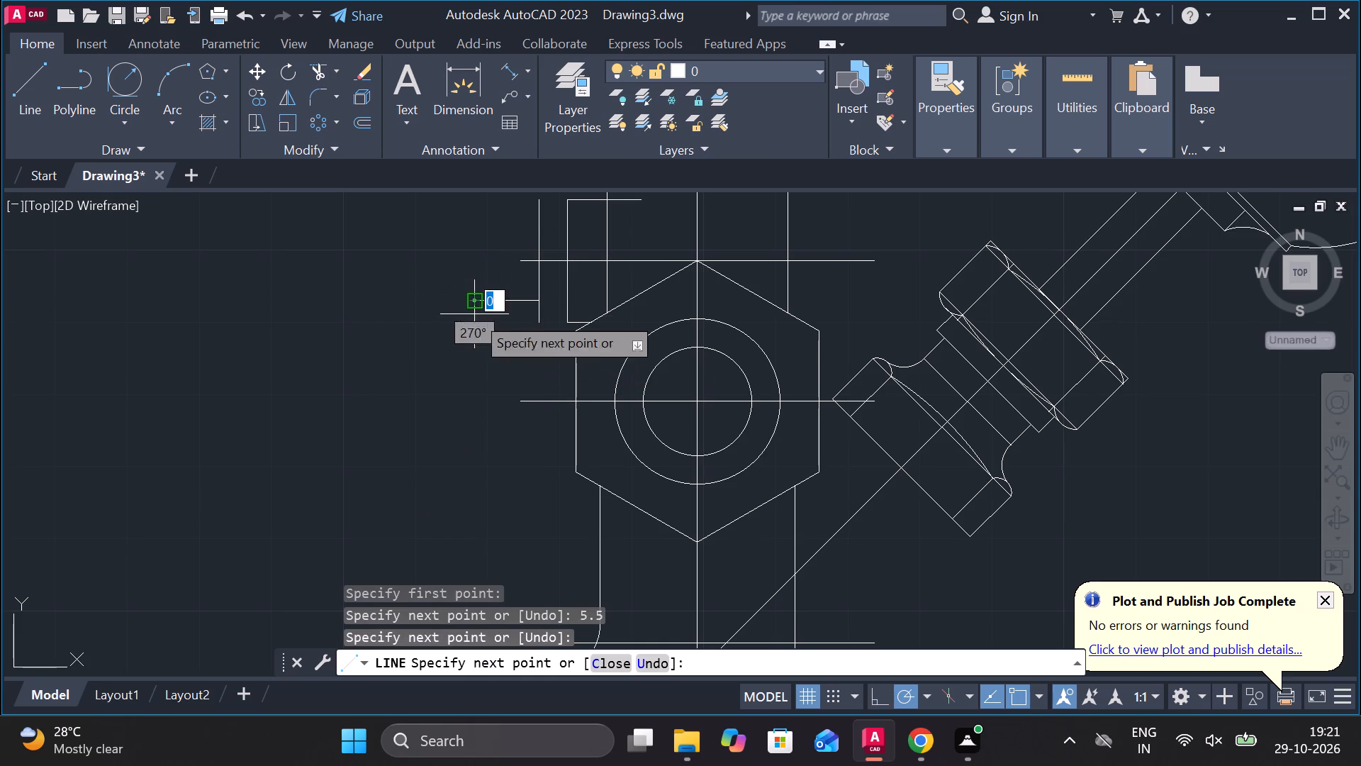
pyautogui.press('Escape')
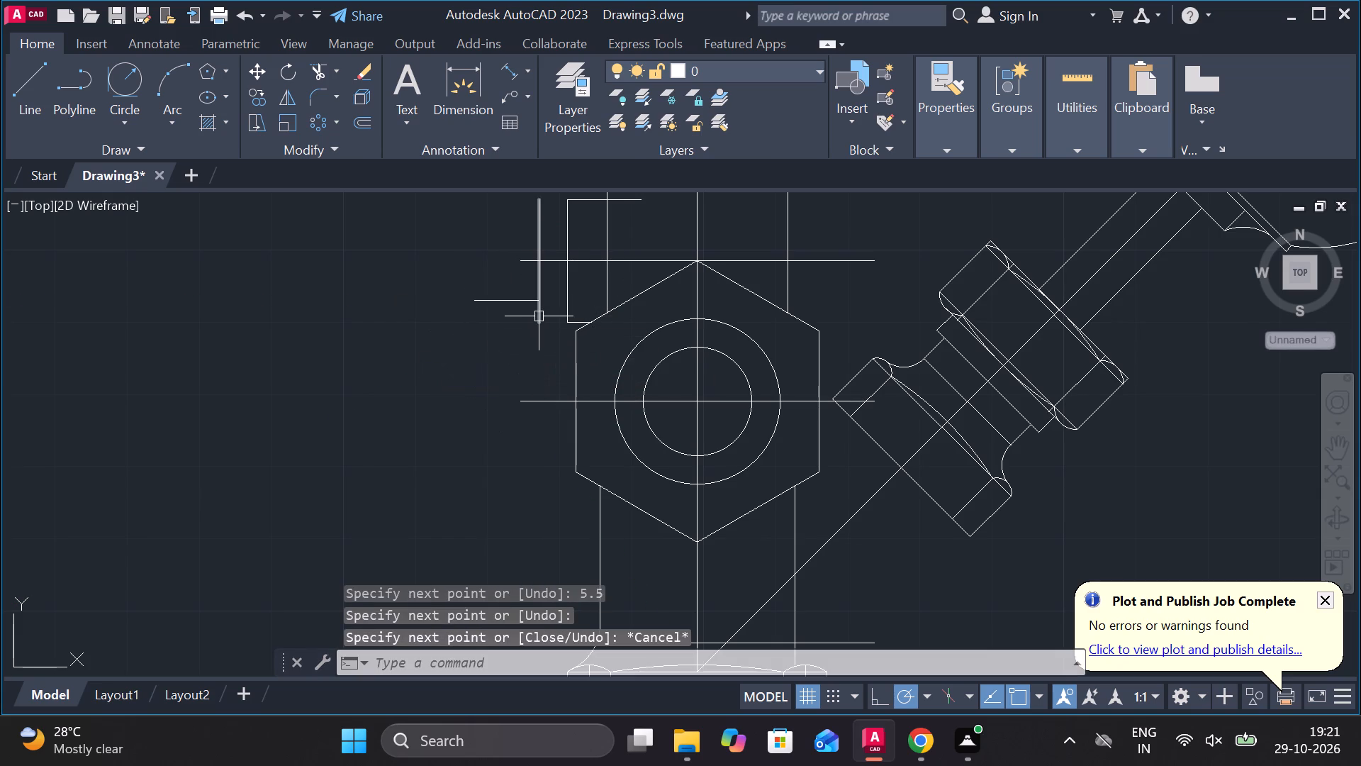
# Delete the copied vertical line and trim away the 5.5-unit vertical segment, leaving the short horizontal line.
pyautogui.click(539, 316)
pyautogui.press('Delete')
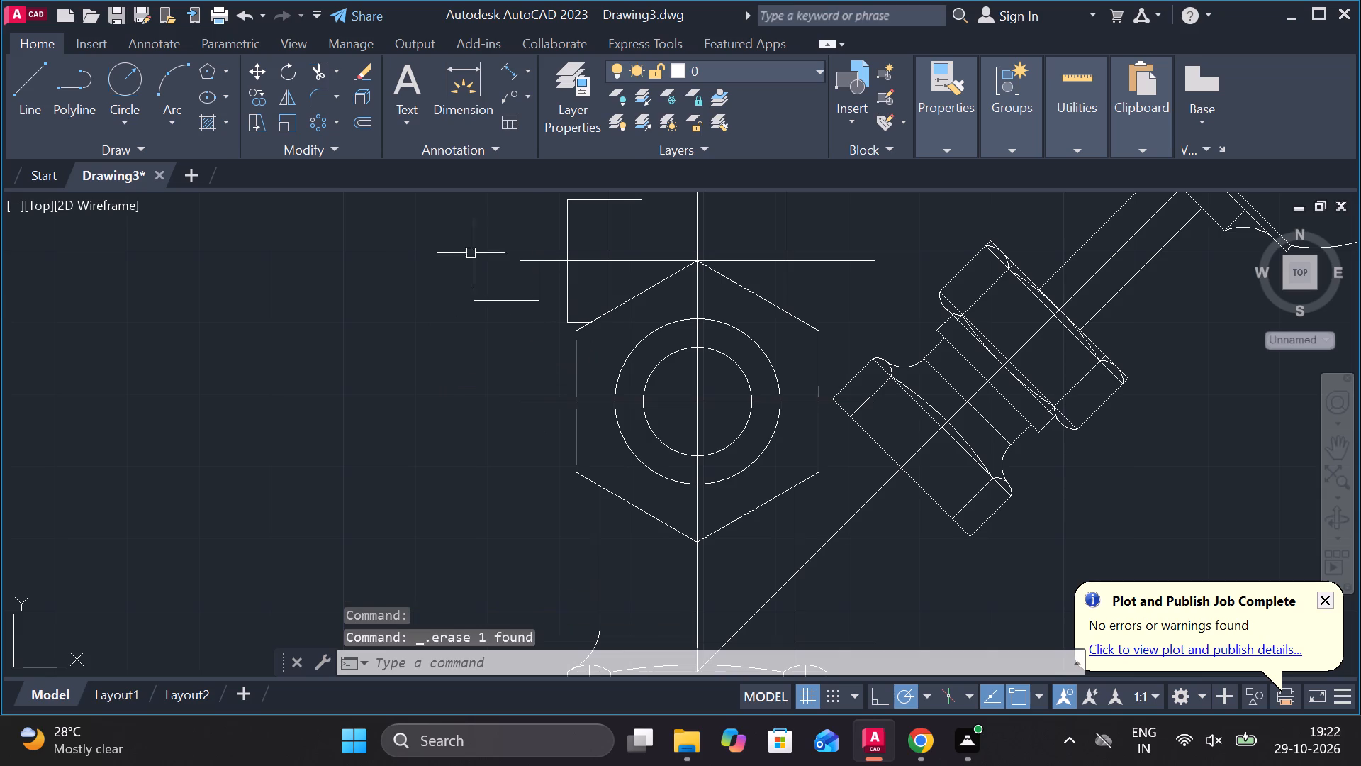
pyautogui.click(317, 67)
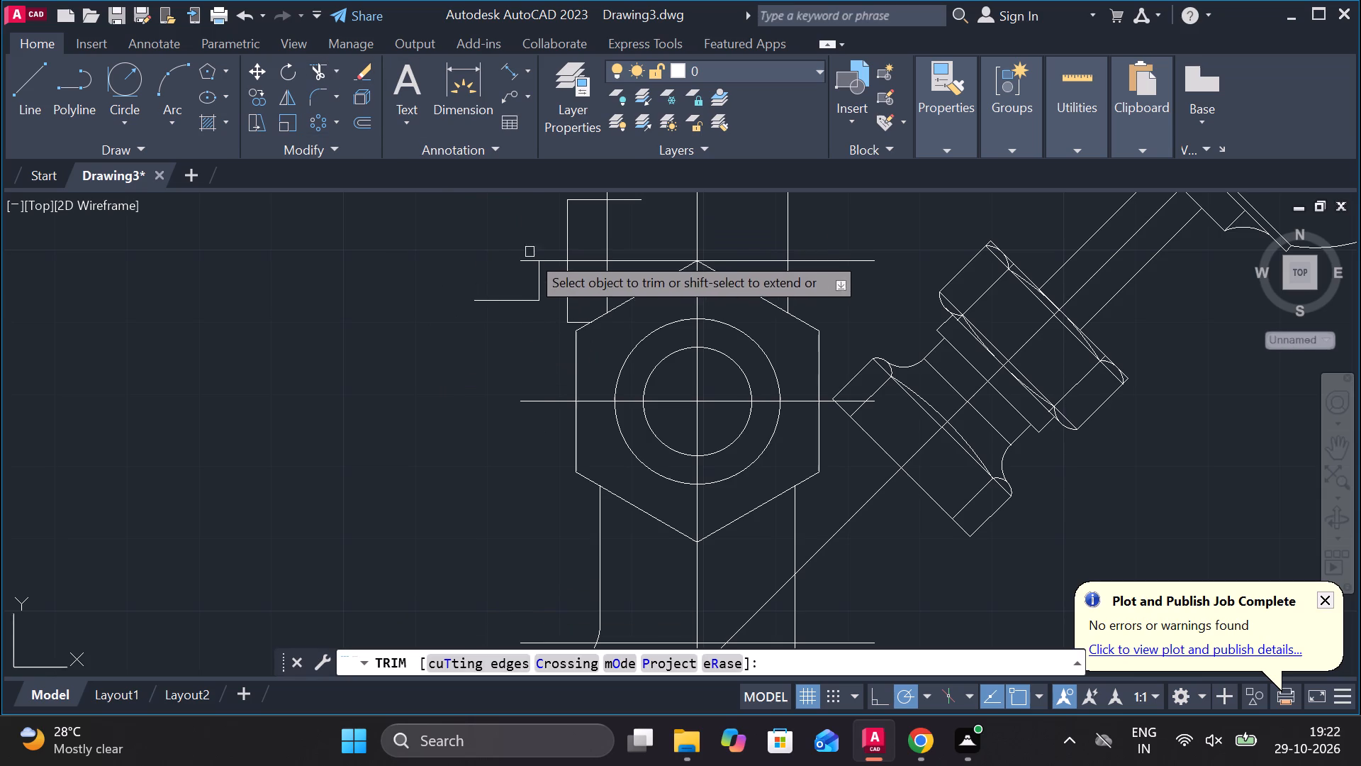
pyautogui.click(538, 284)
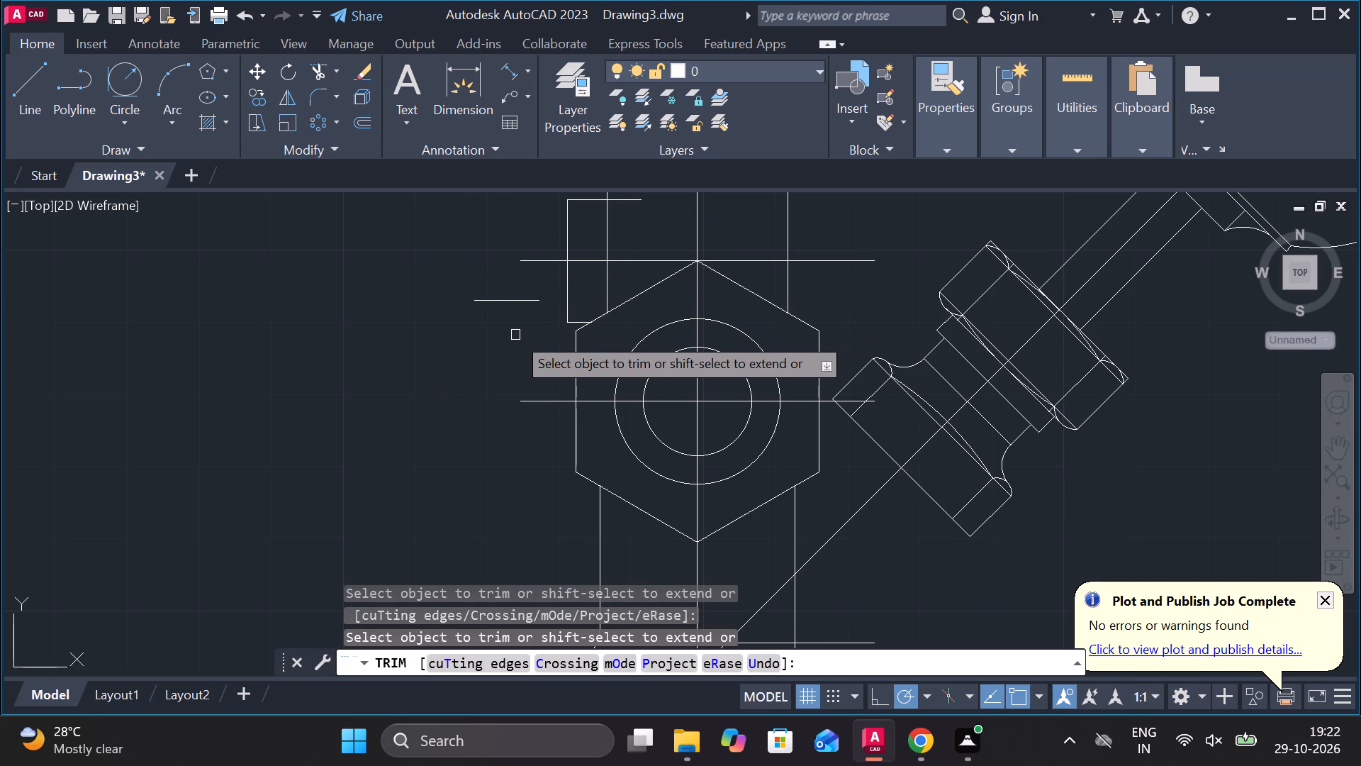
pyautogui.press('Escape')
# Draw an 11-unit vertical line upward from the right end of the short horizontal line.
pyautogui.press('l')
pyautogui.press('Return')
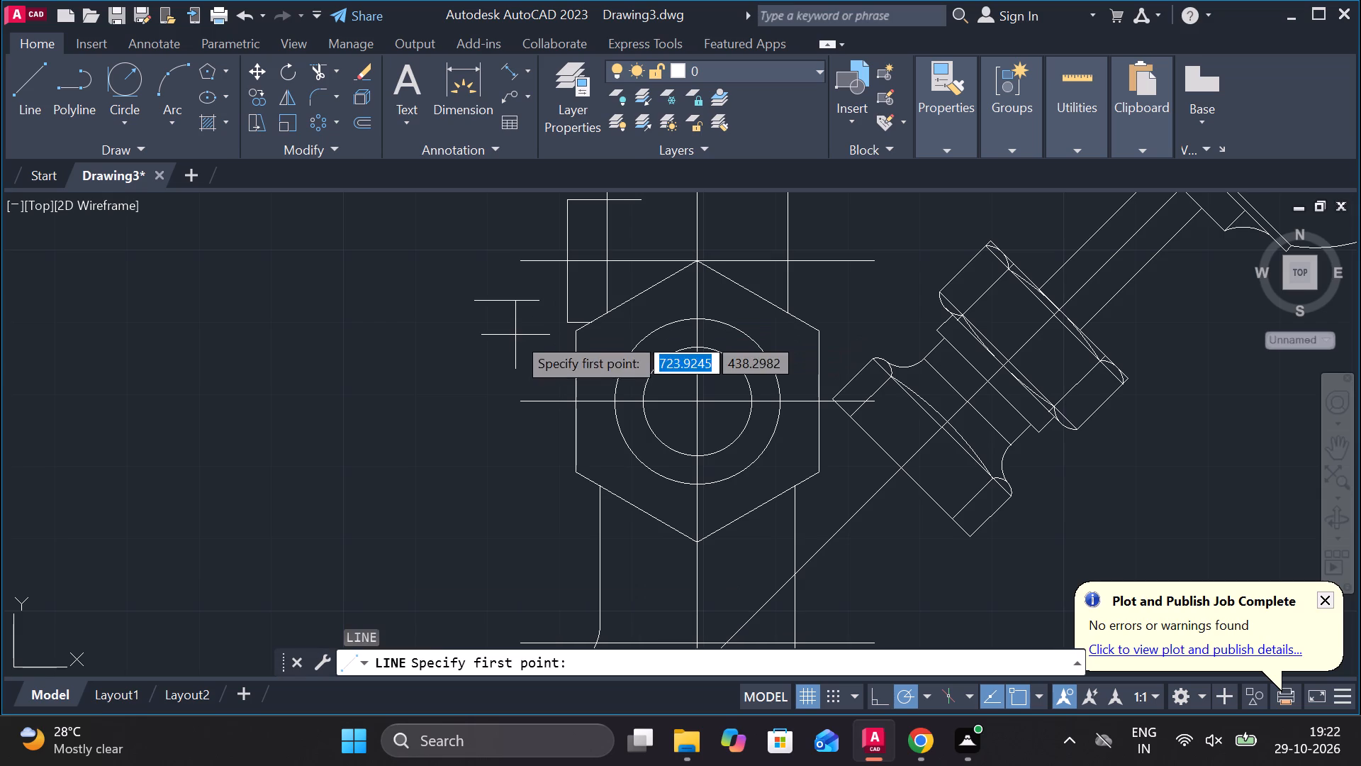
pyautogui.click(539, 306)
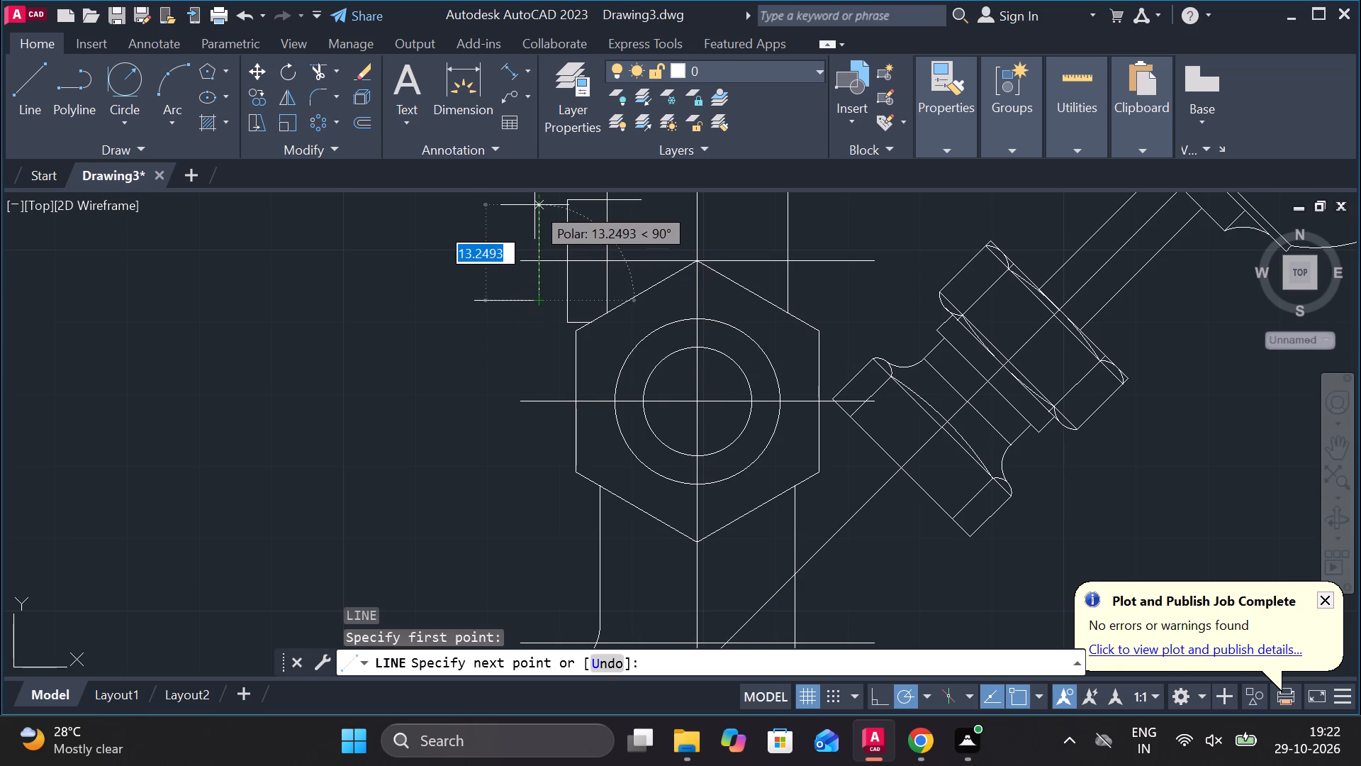
pyautogui.write('11')
pyautogui.press('Return')
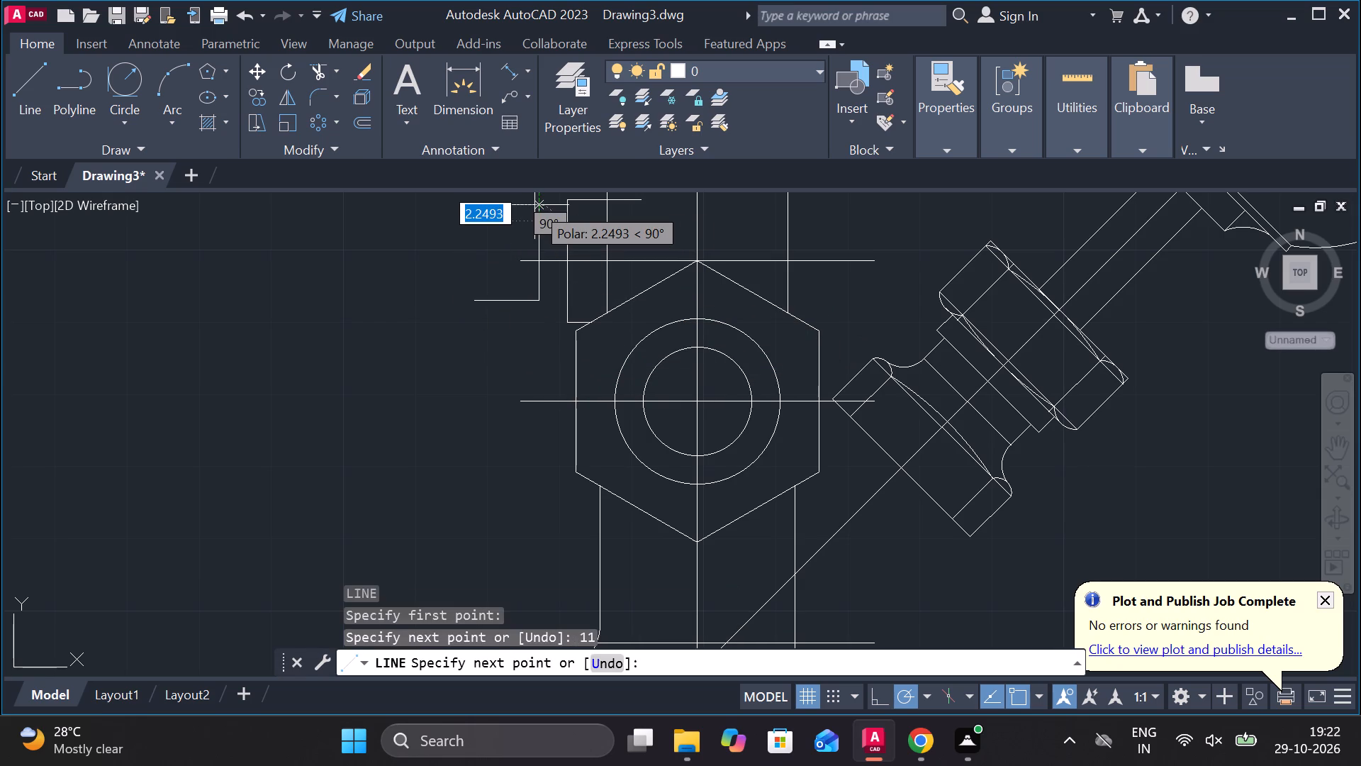
pyautogui.press('Escape')
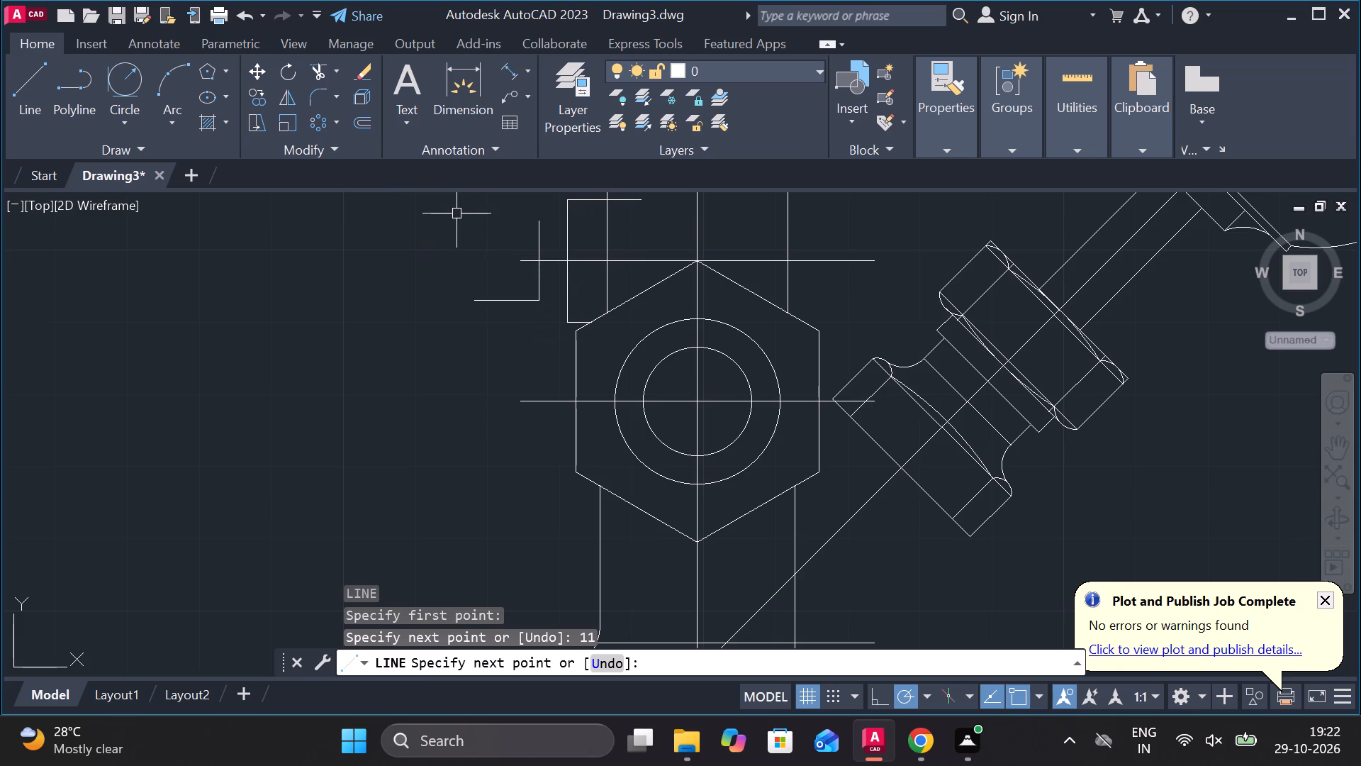
# Trim away the short horizontal guide line at the lower end of the 11-unit line.
pyautogui.click(317, 71)
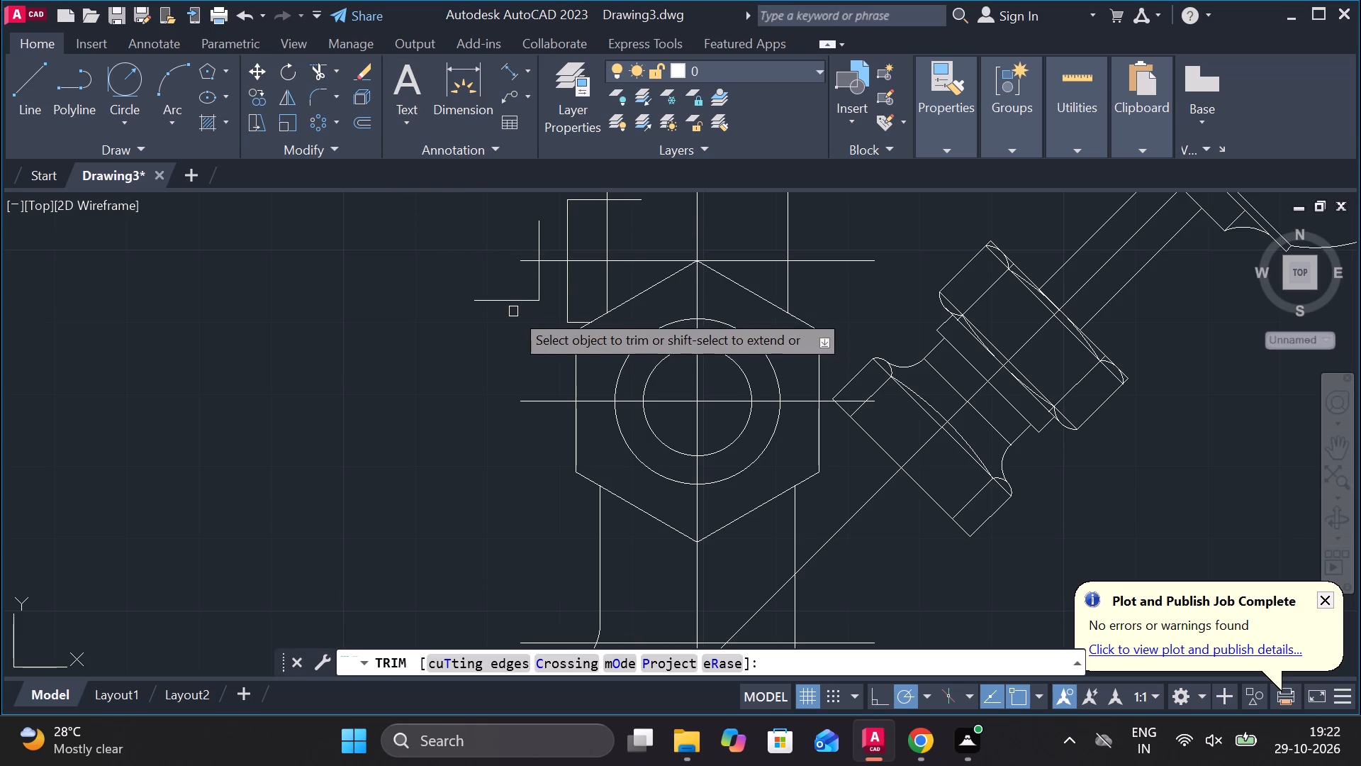
pyautogui.click(512, 296)
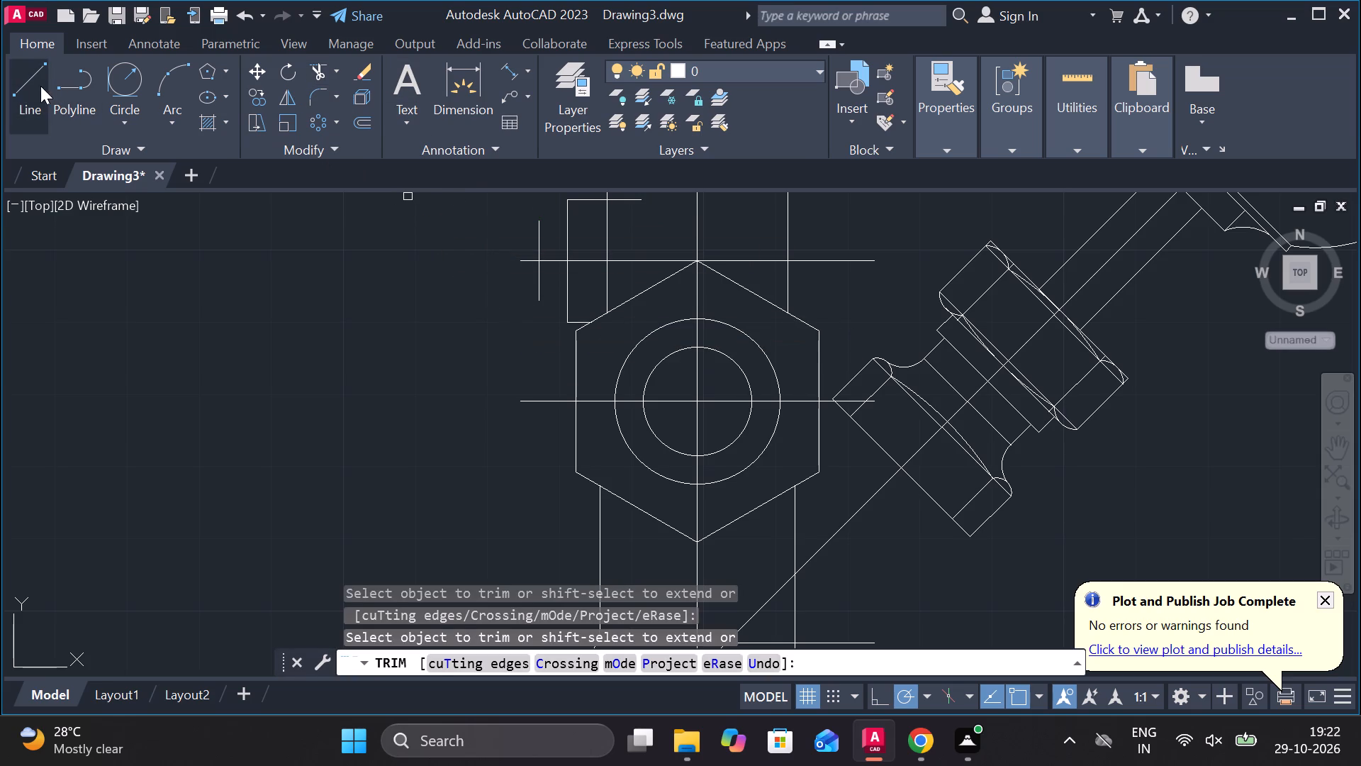
# Connect the upper and lower ends of the 11-unit line to the 17-unit line with short horizontal lines.
pyautogui.click(40, 86)
pyautogui.click(536, 222)
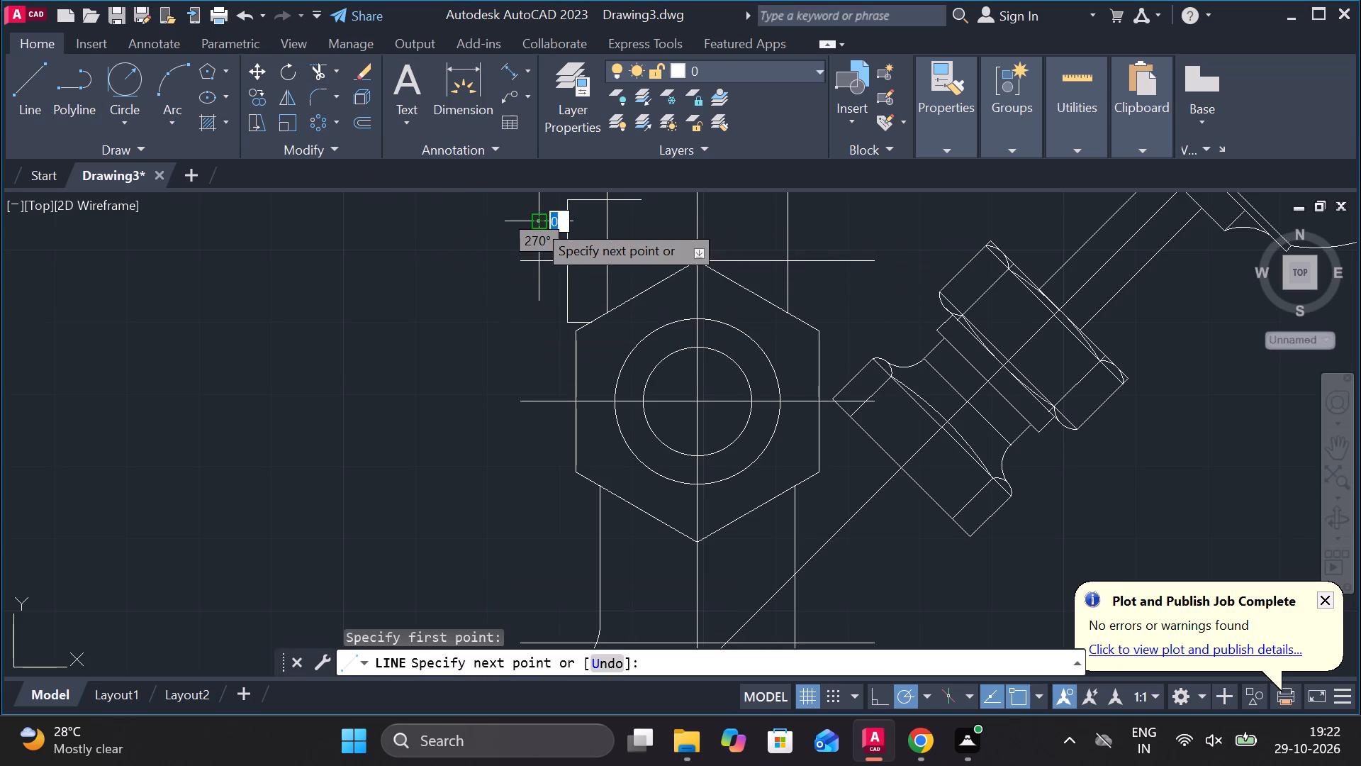
pyautogui.click(567, 223)
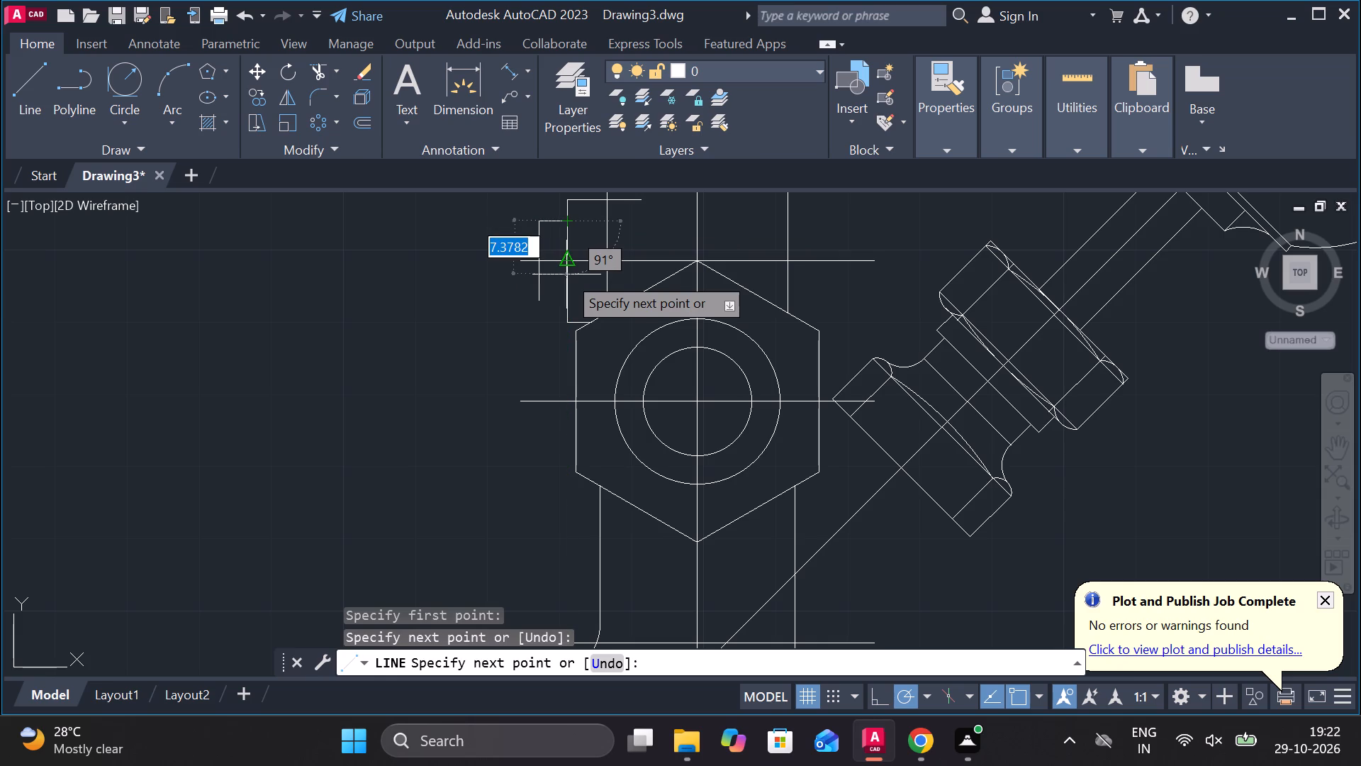
pyautogui.press('Escape')
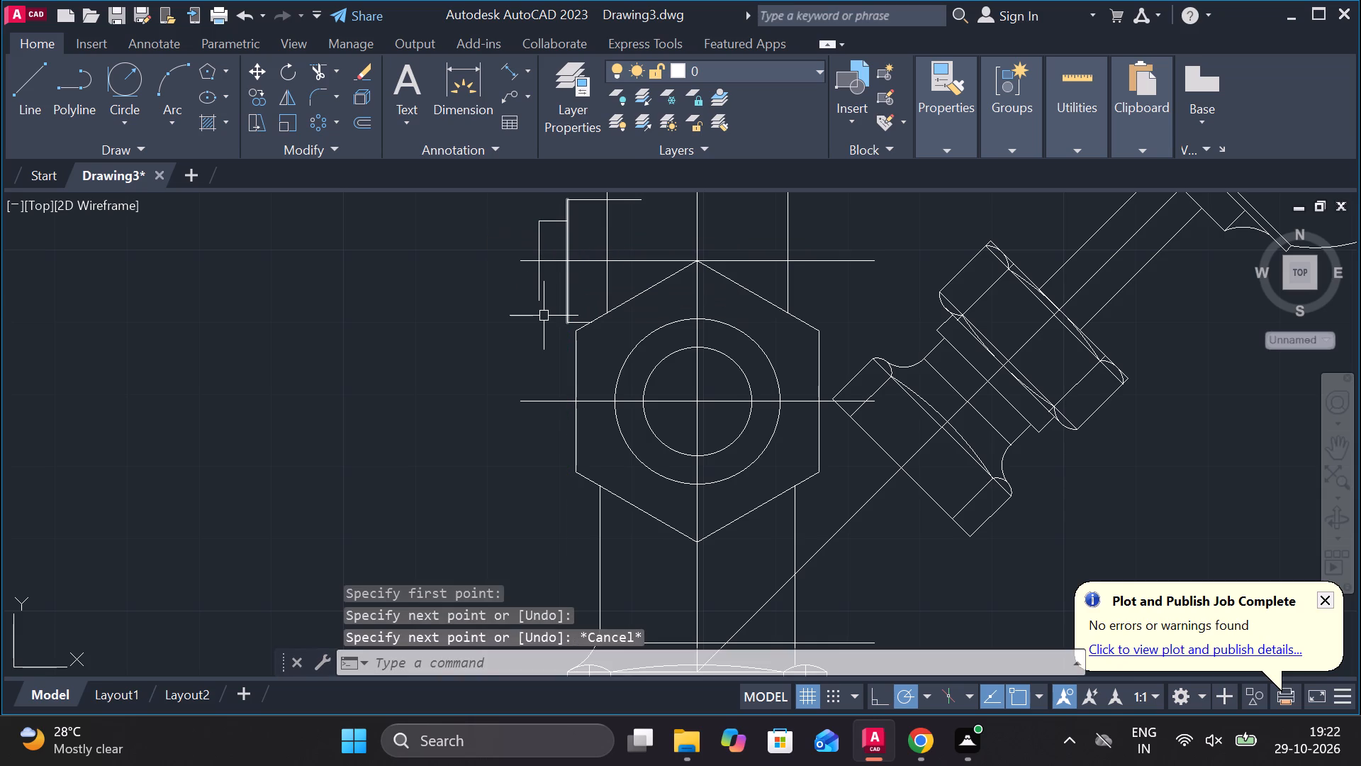
pyautogui.click(39, 106)
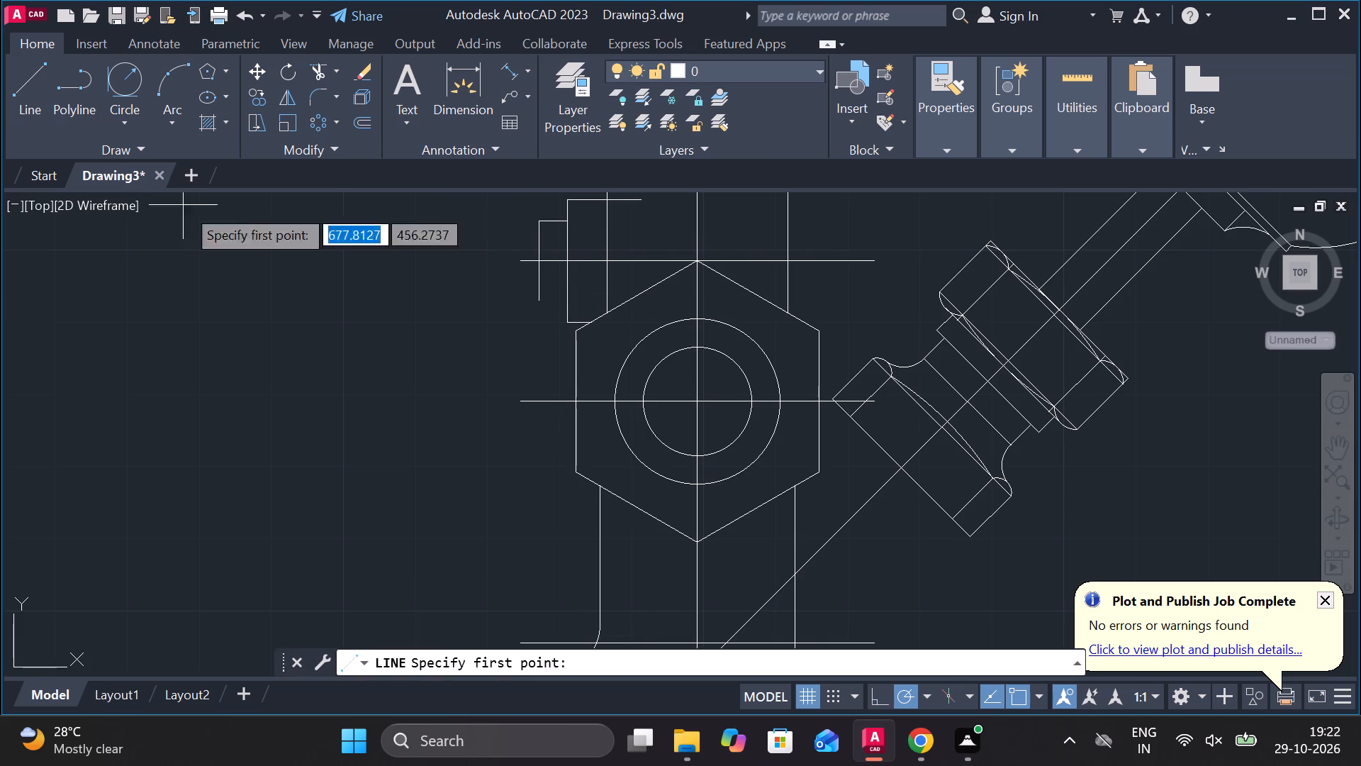
pyautogui.click(539, 298)
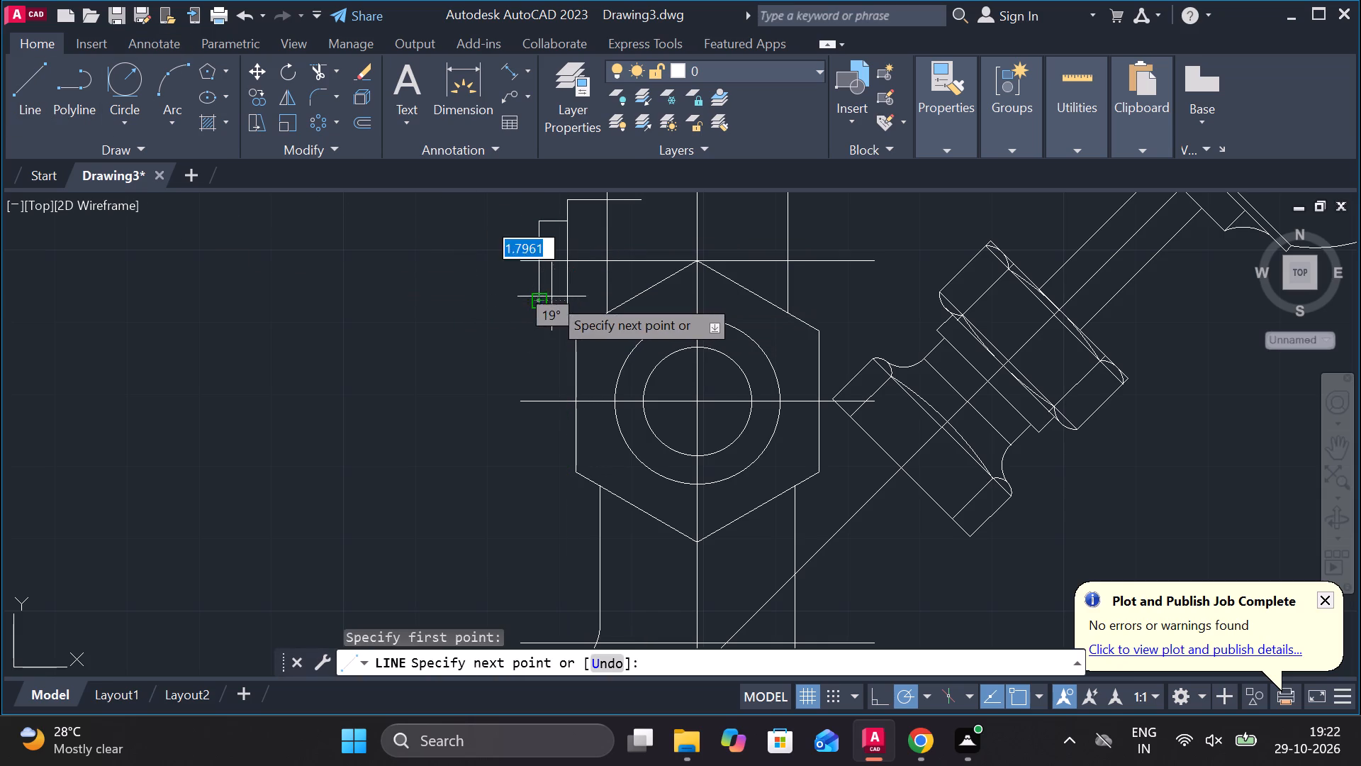
pyautogui.click(571, 298)
pyautogui.press('Escape')
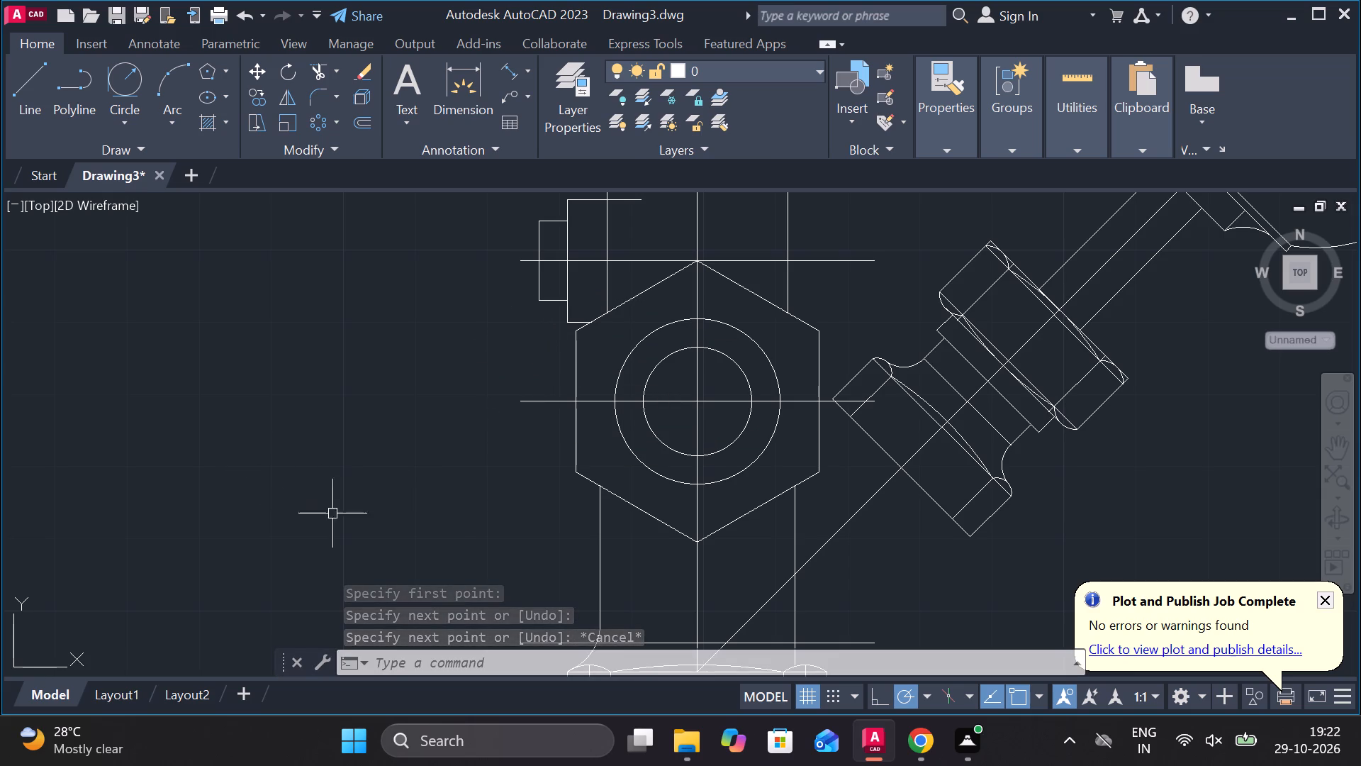
# Draw a 12-unit horizontal line to the right in the empty area above the separate horizontal stem.
pyautogui.scroll(-3, 563, 418)
pyautogui.scroll(-2, 841, 353)
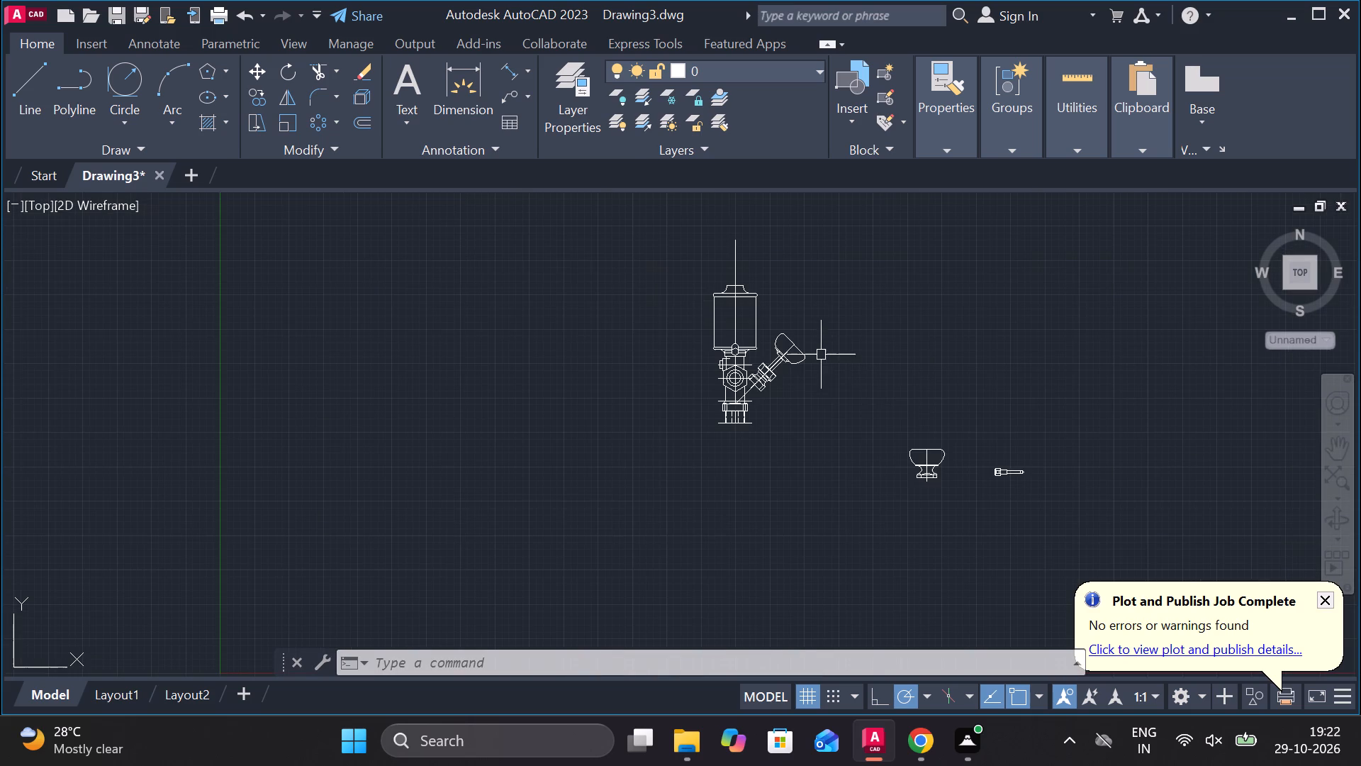
pyautogui.scroll(4, 1009, 473)
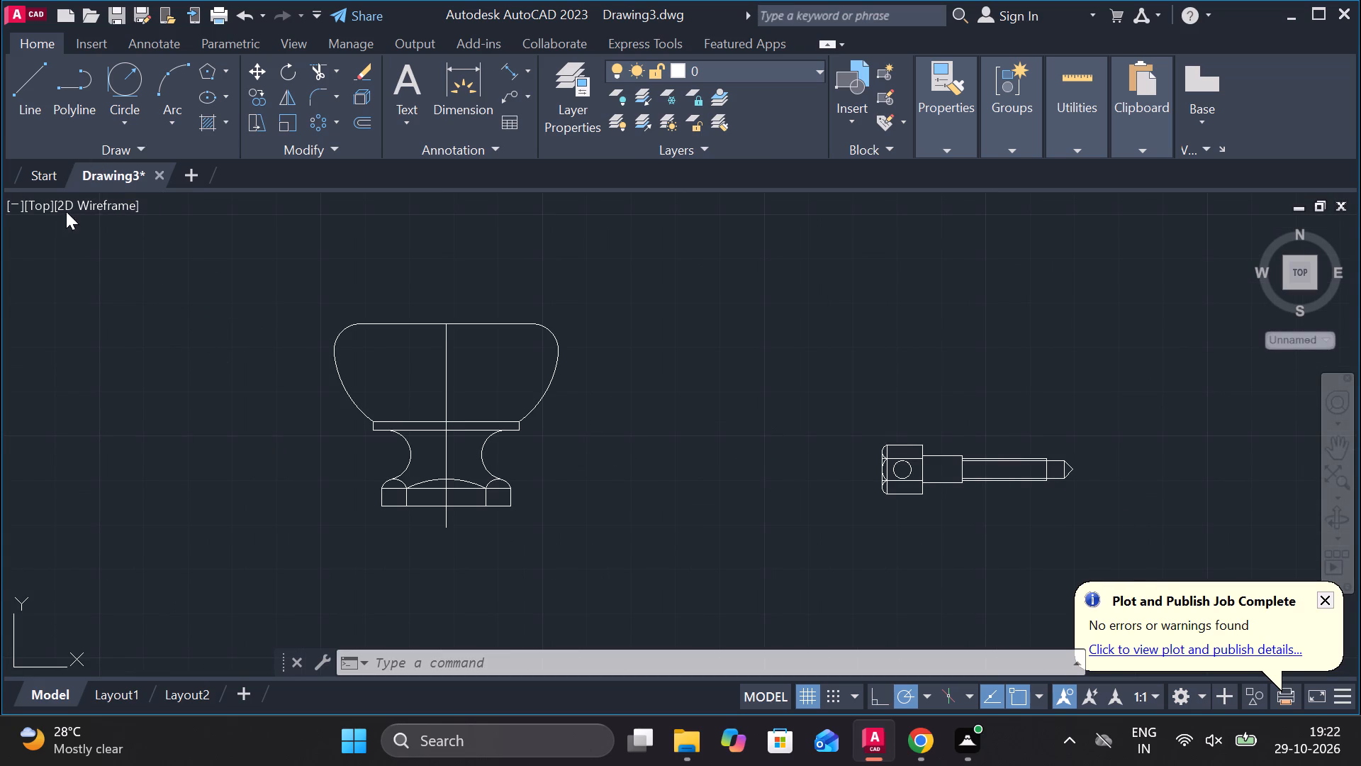
pyautogui.click(17, 95)
pyautogui.click(774, 288)
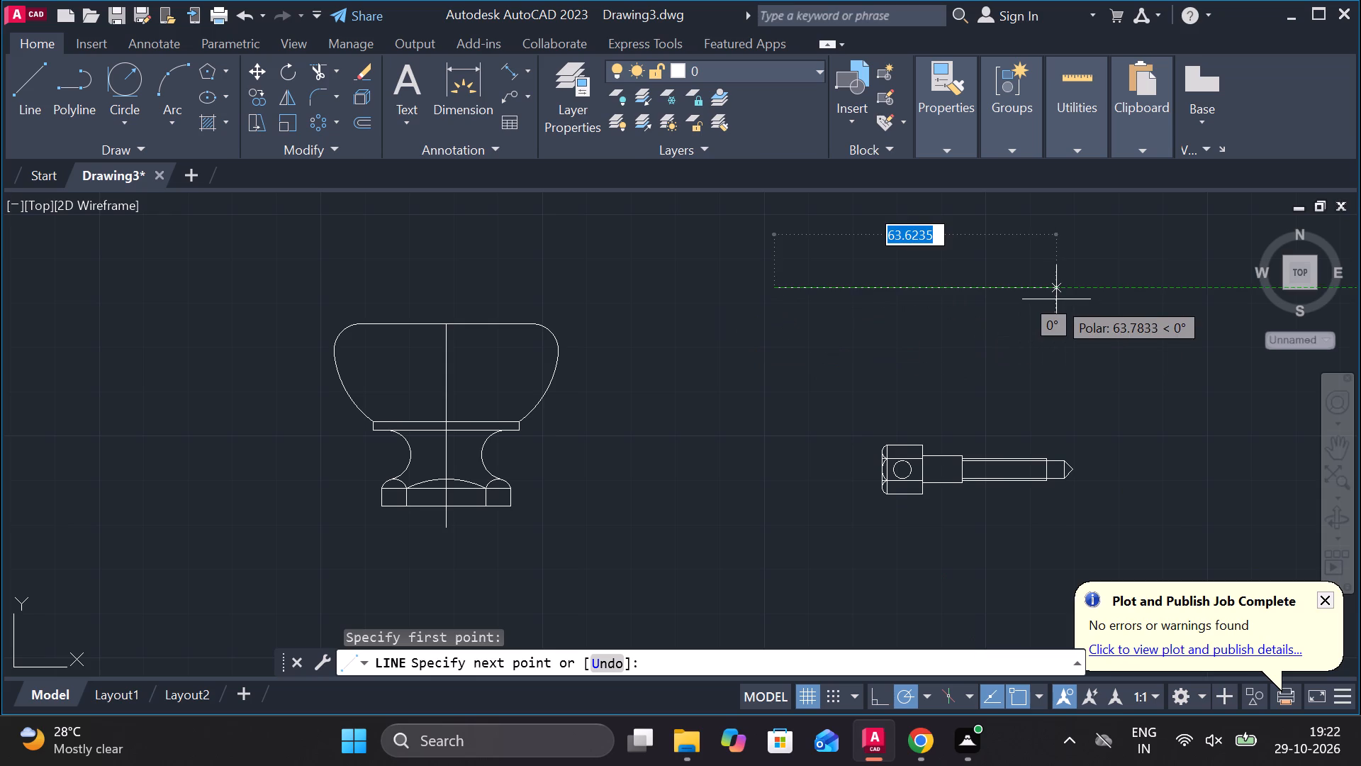
pyautogui.write('12')
pyautogui.press('Return')
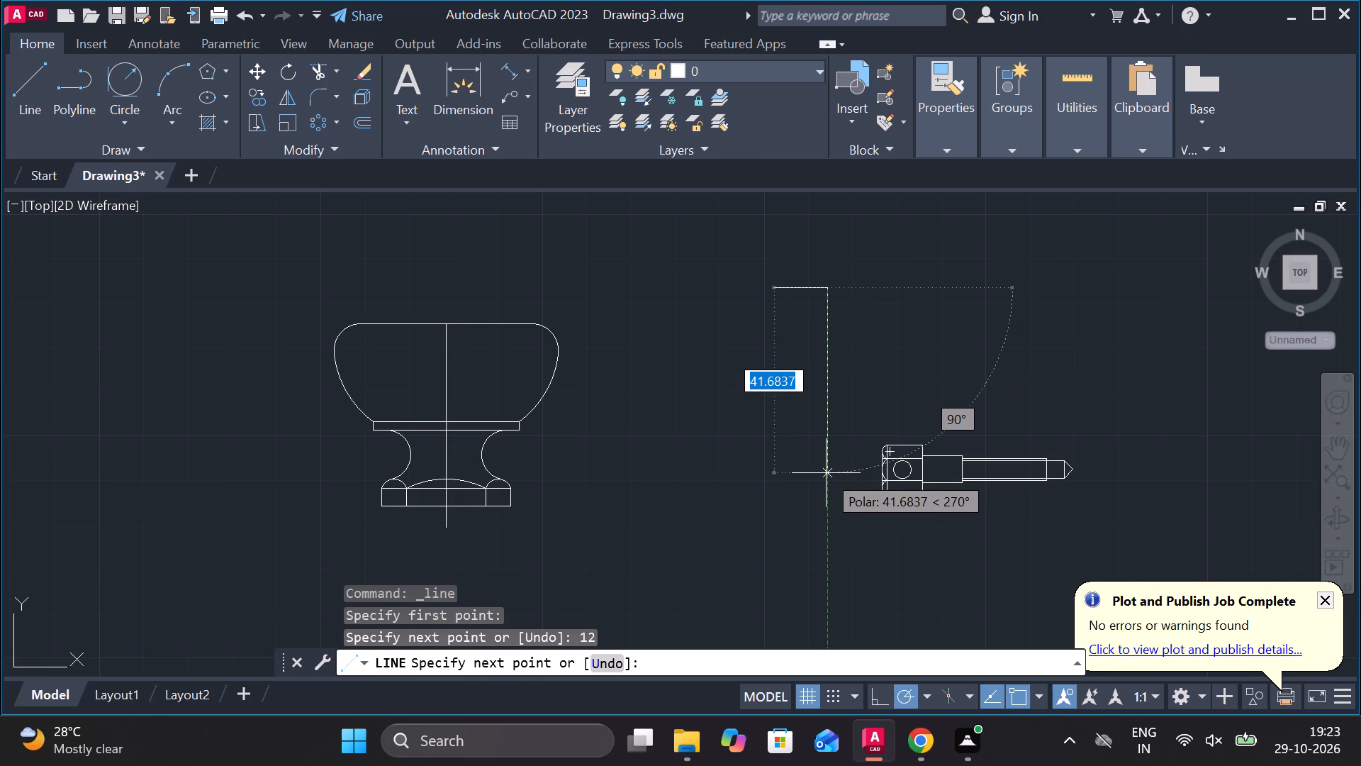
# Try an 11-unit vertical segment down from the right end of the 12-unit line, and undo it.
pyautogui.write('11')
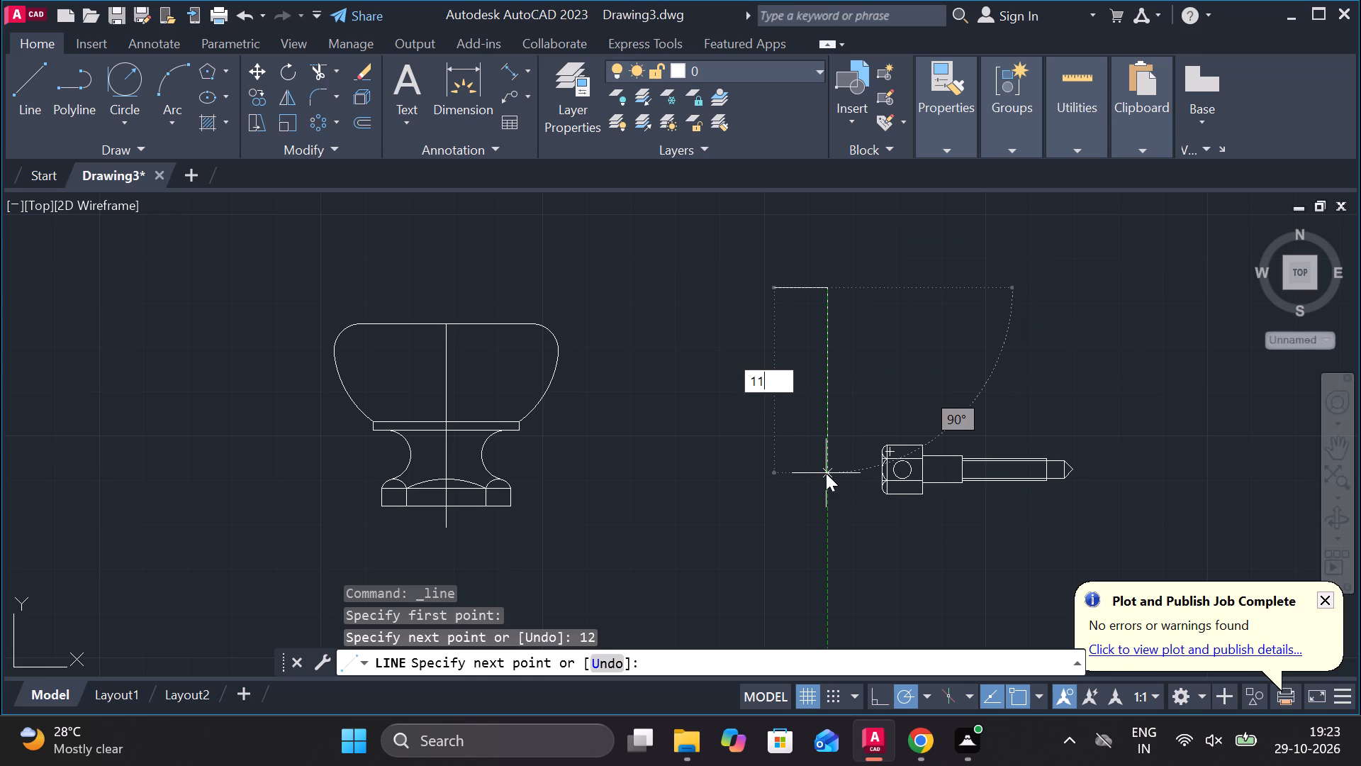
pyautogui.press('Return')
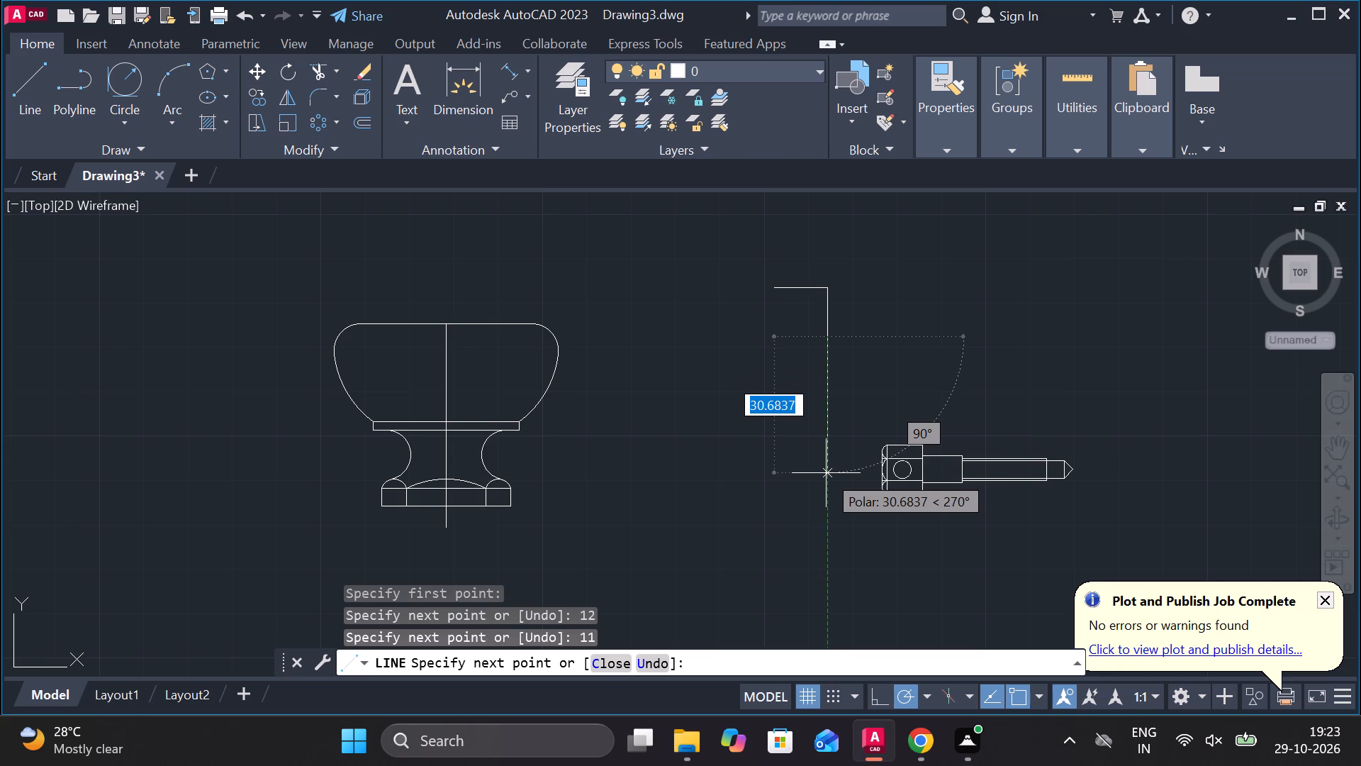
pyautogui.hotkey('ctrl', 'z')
# Complete the rectangle from the 12-unit line with a 16-unit side down, a 12-unit bottom edge to the left, and a closing side.
pyautogui.press('1')
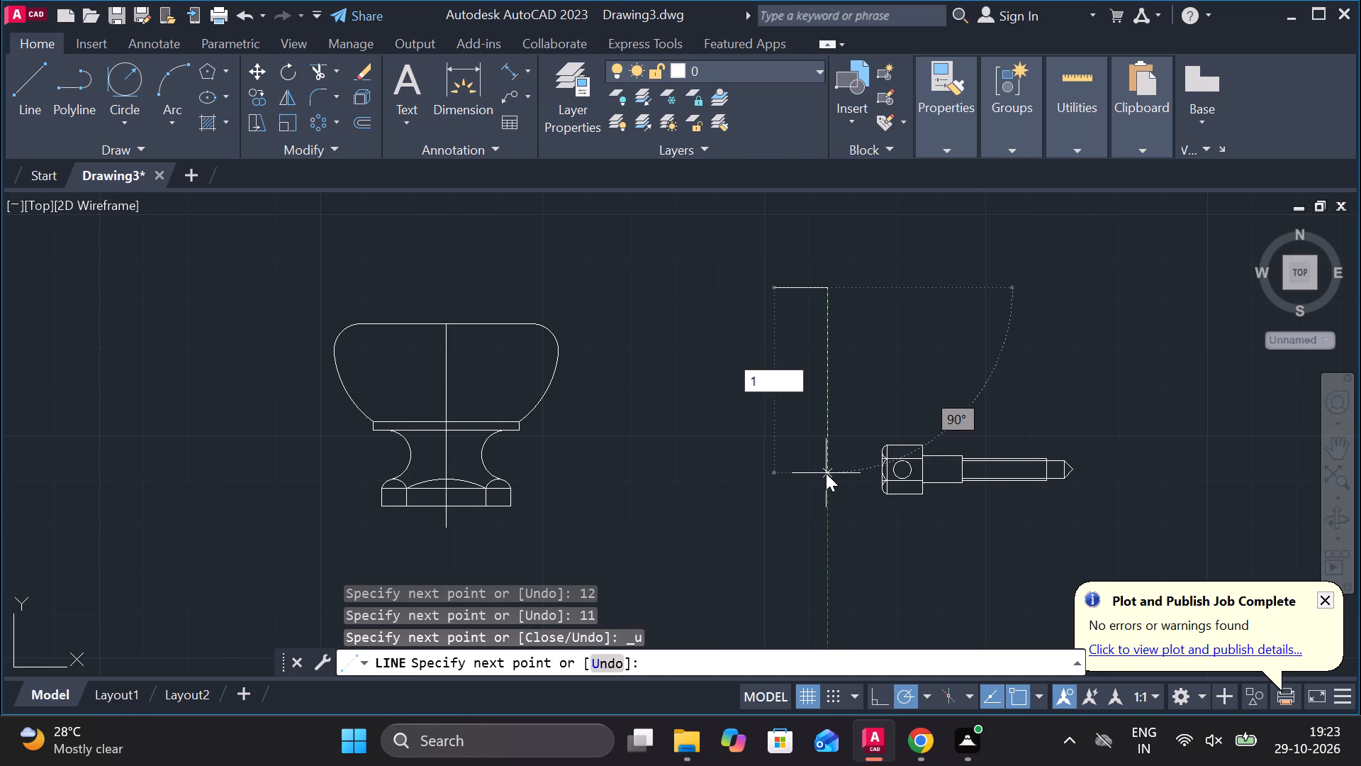
pyautogui.press('6')
pyautogui.press('Return')
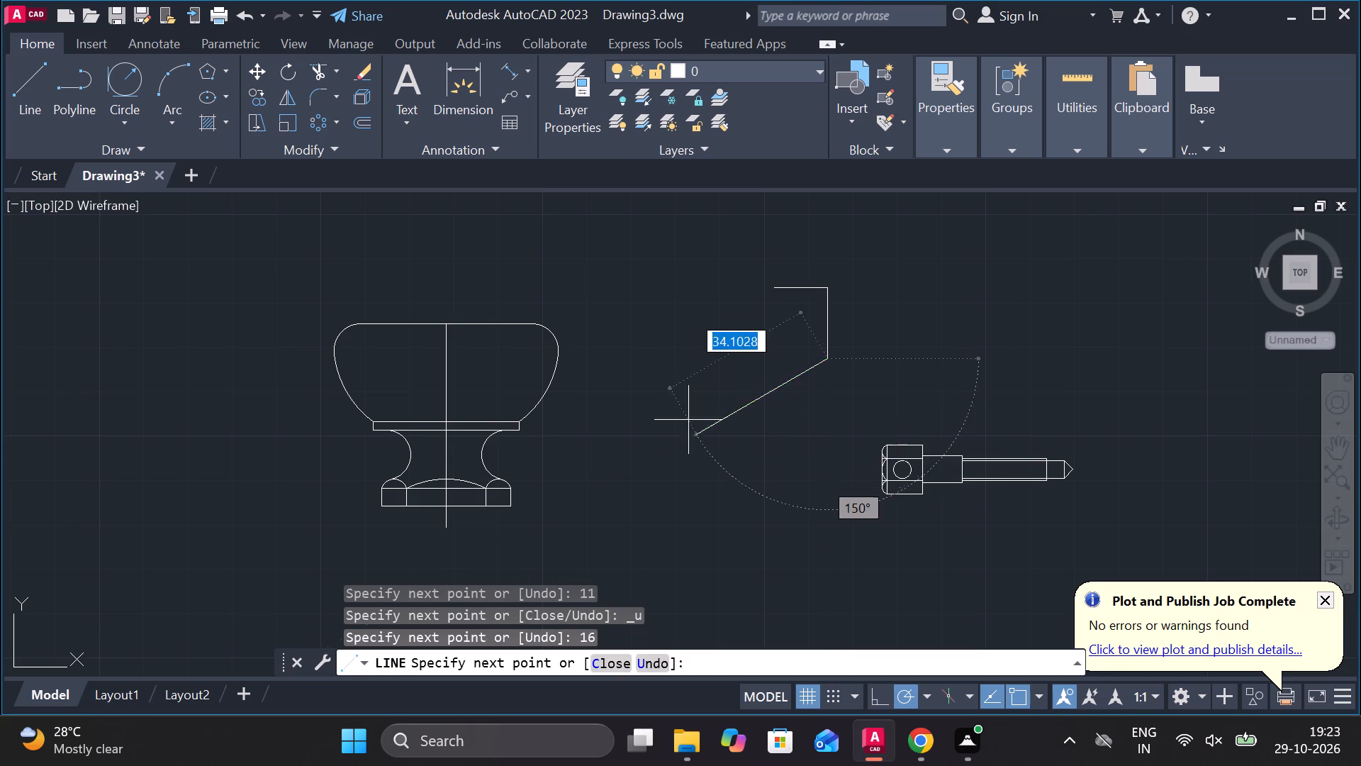
pyautogui.write('12')
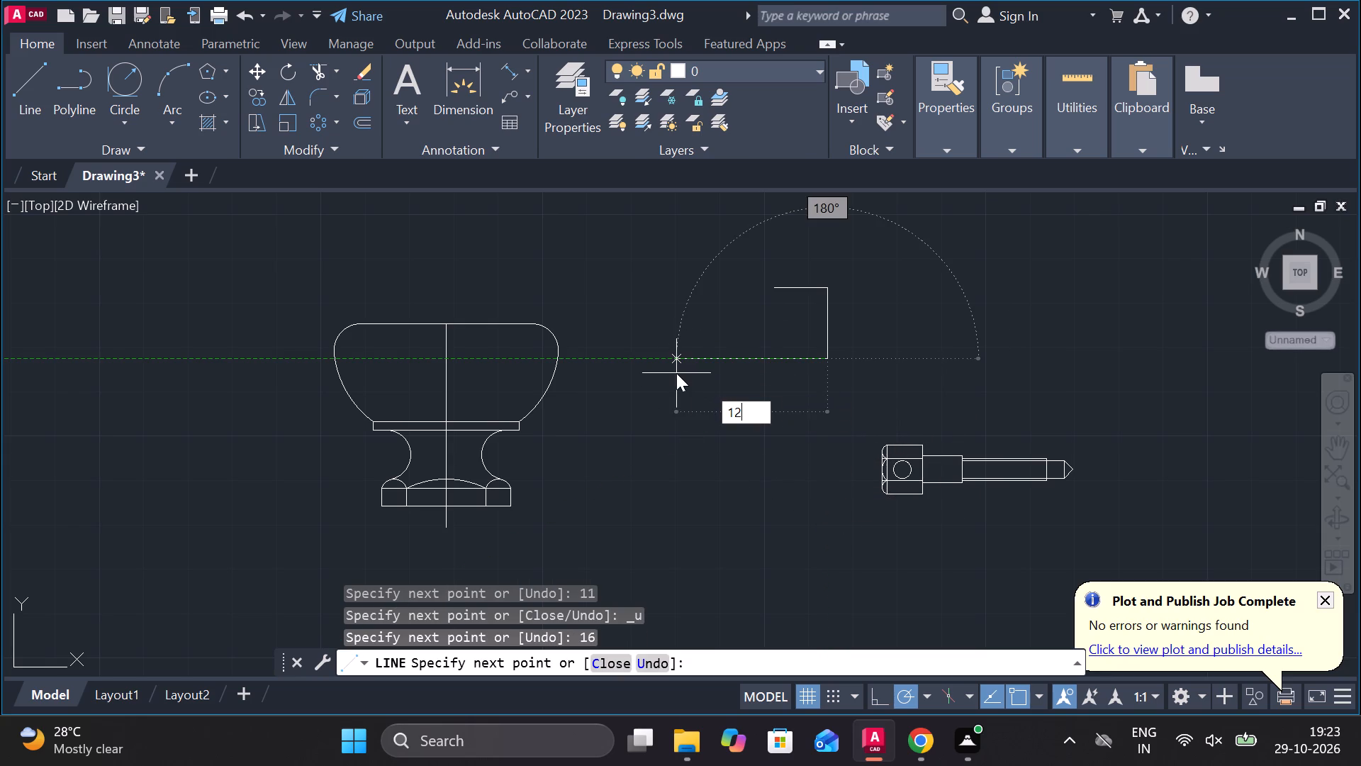
pyautogui.press('Return')
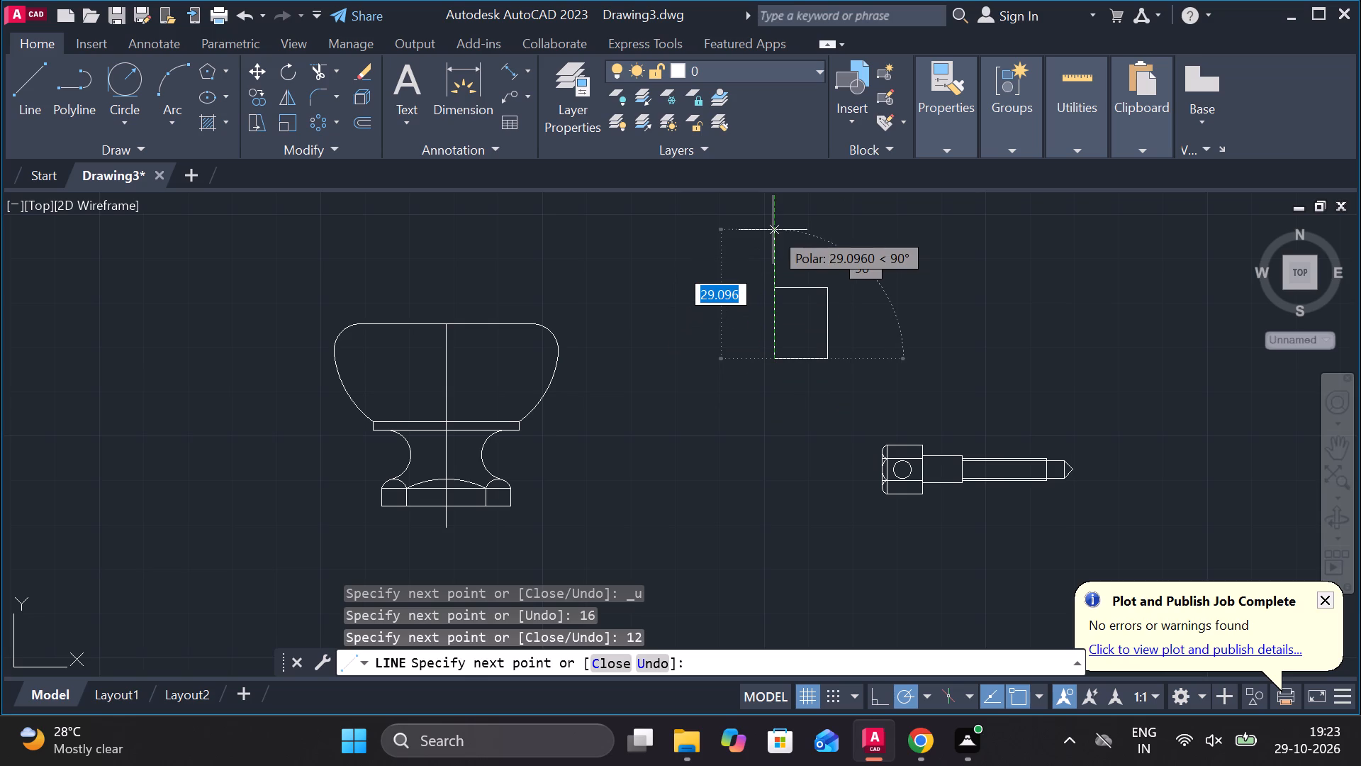
pyautogui.press('c')
pyautogui.press('Return')
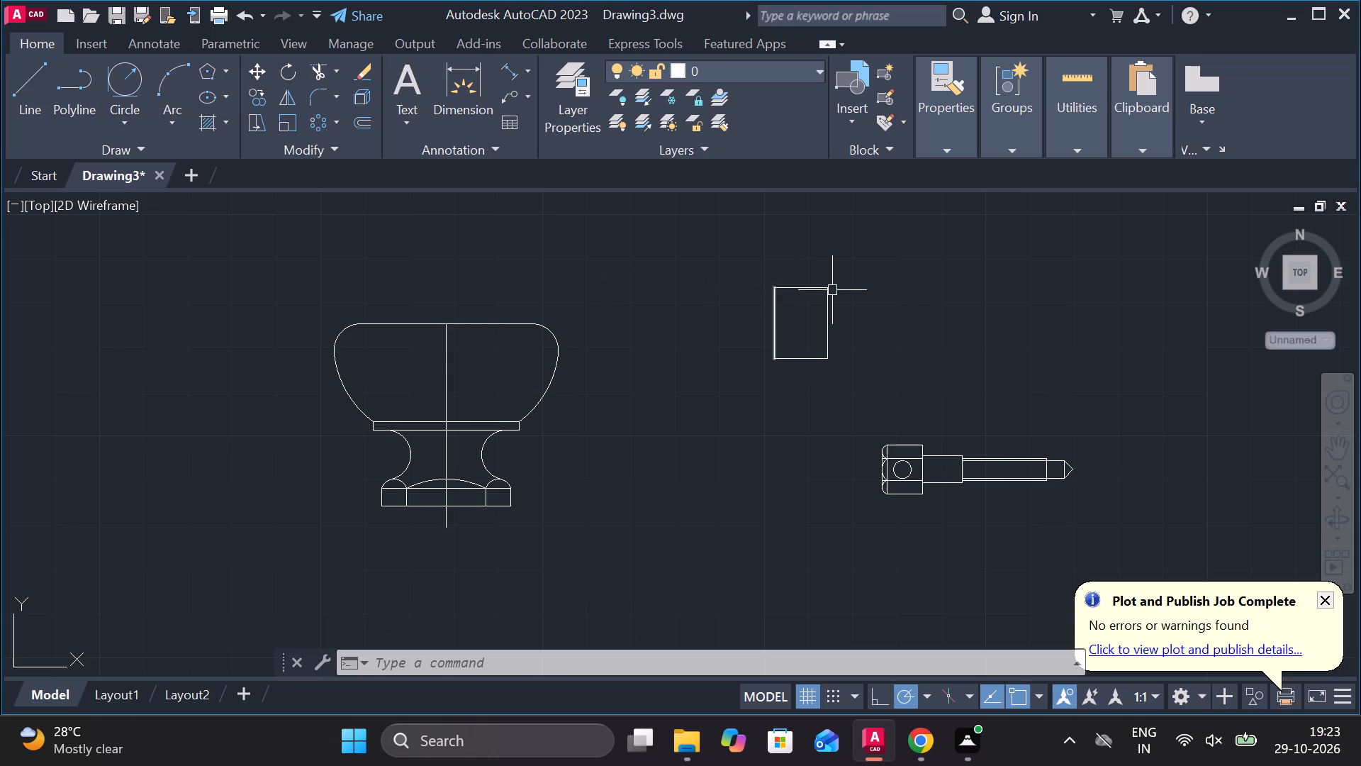
# Copy the rectangle's top edge straight down at distances of 3 and 13 units.
pyautogui.click(806, 289)
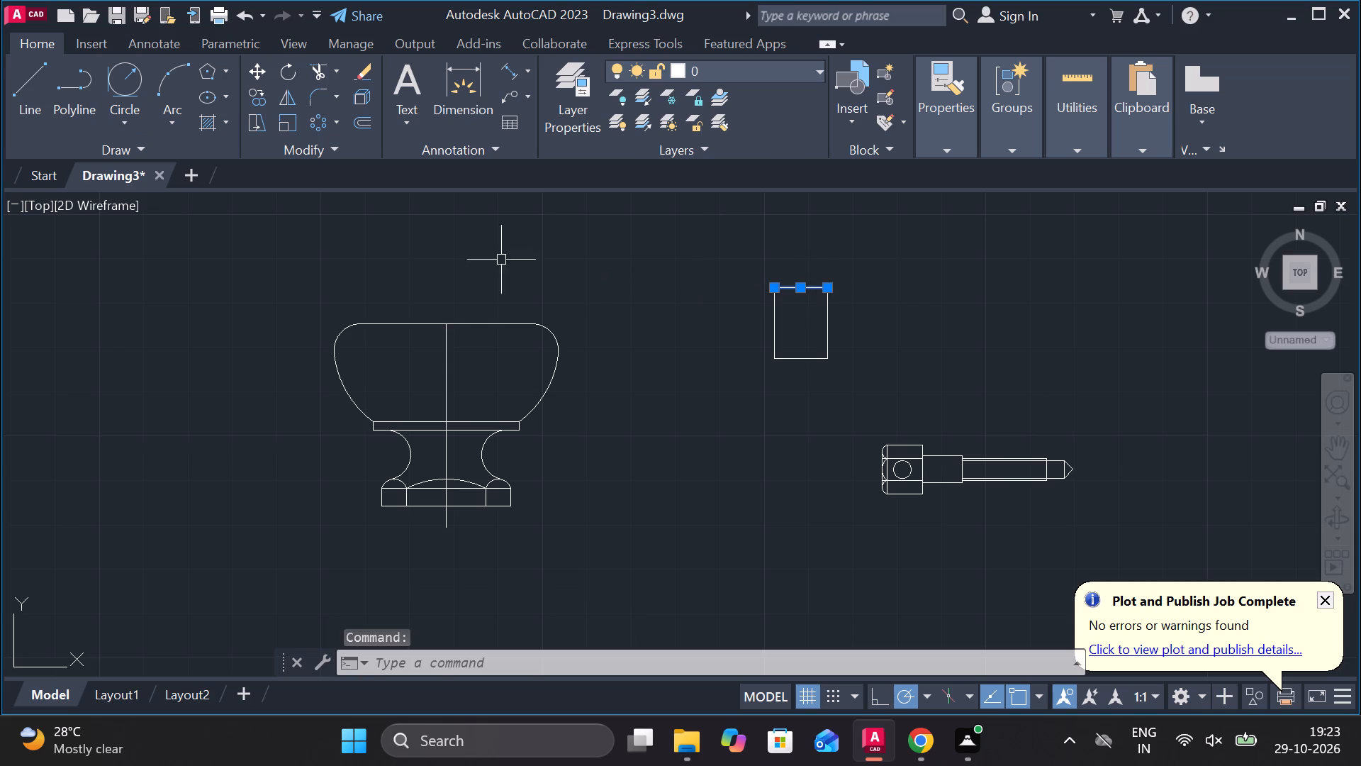
pyautogui.click(247, 96)
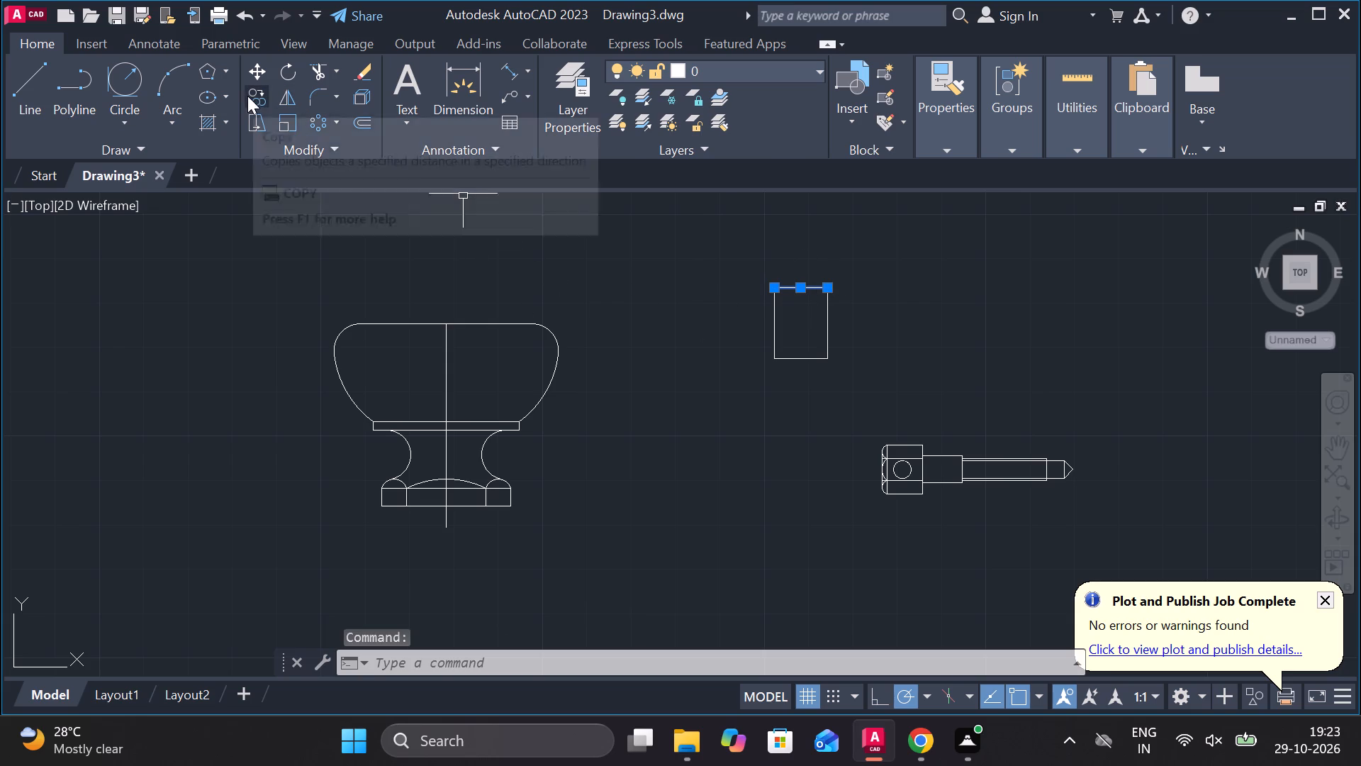
pyautogui.click(799, 287)
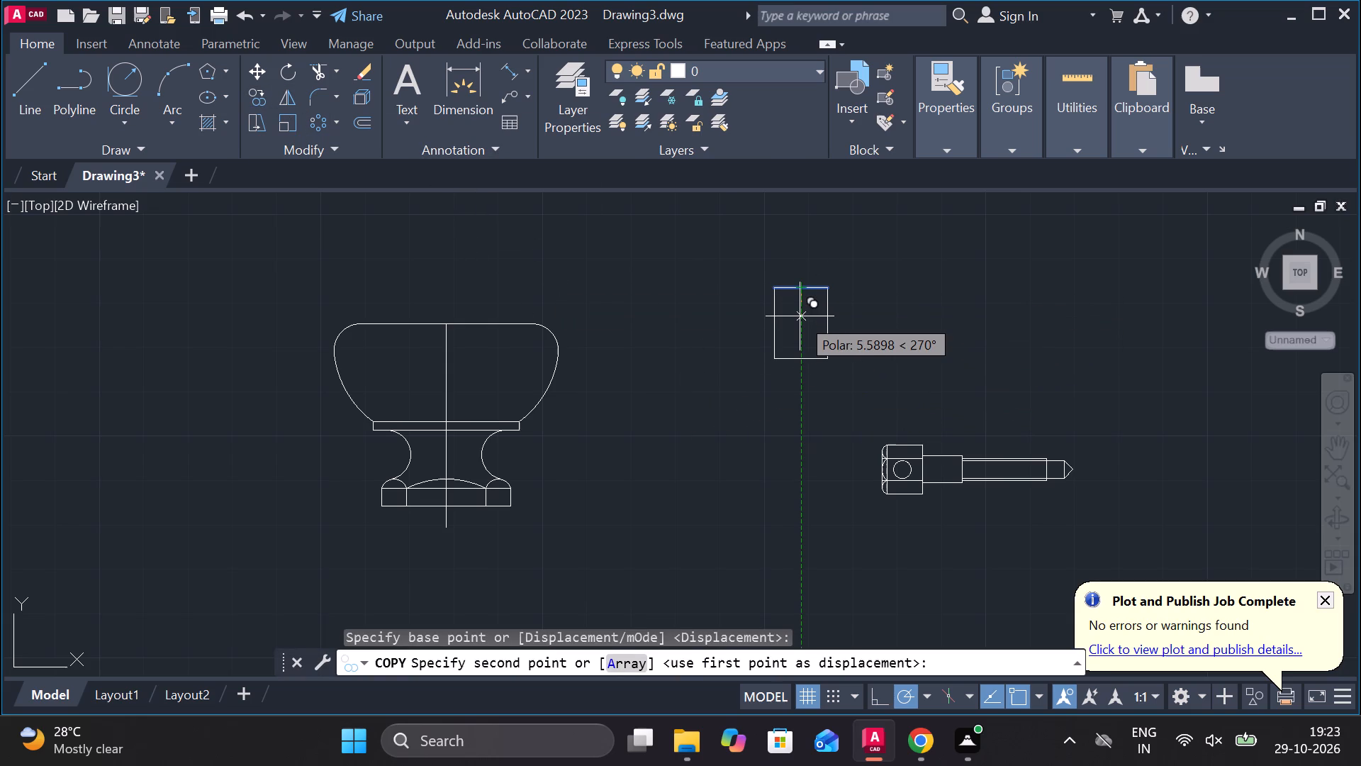
pyautogui.press('3')
pyautogui.press('Return')
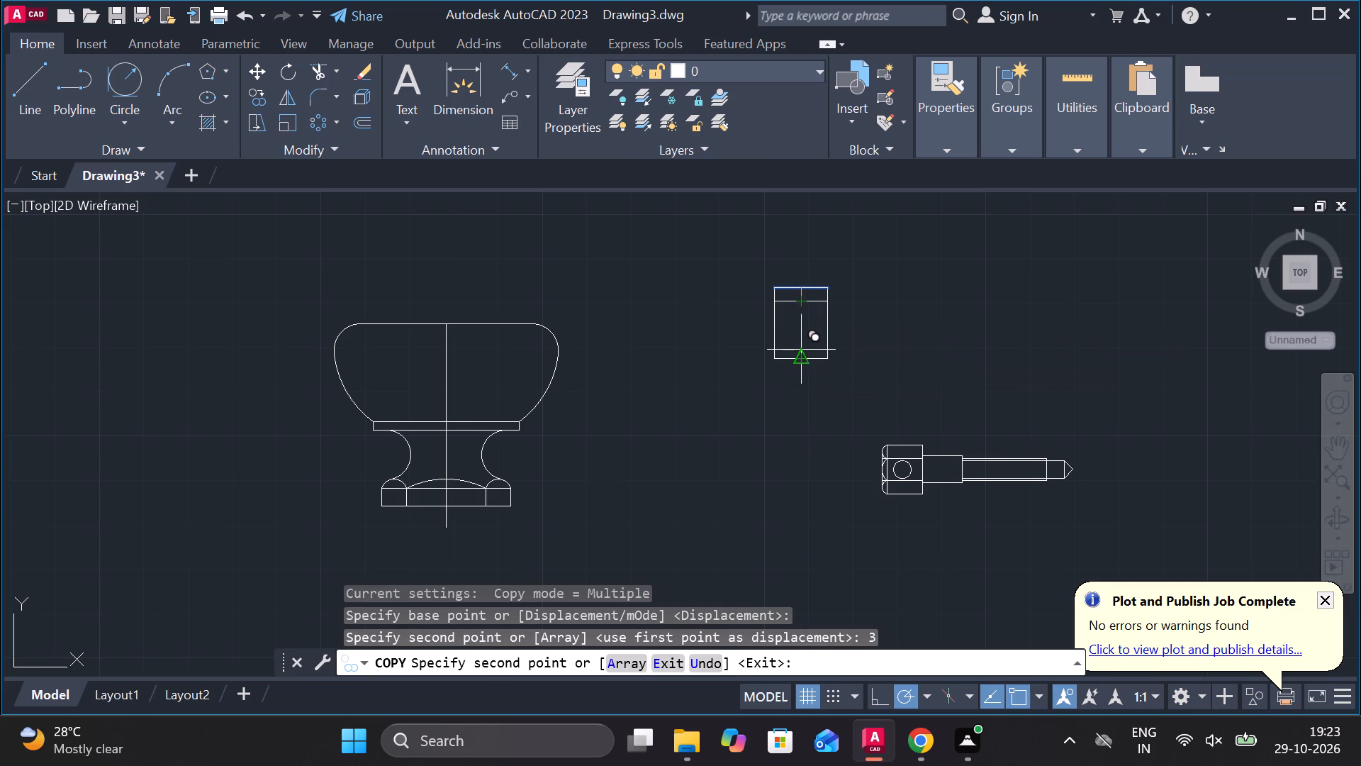
pyautogui.write('13')
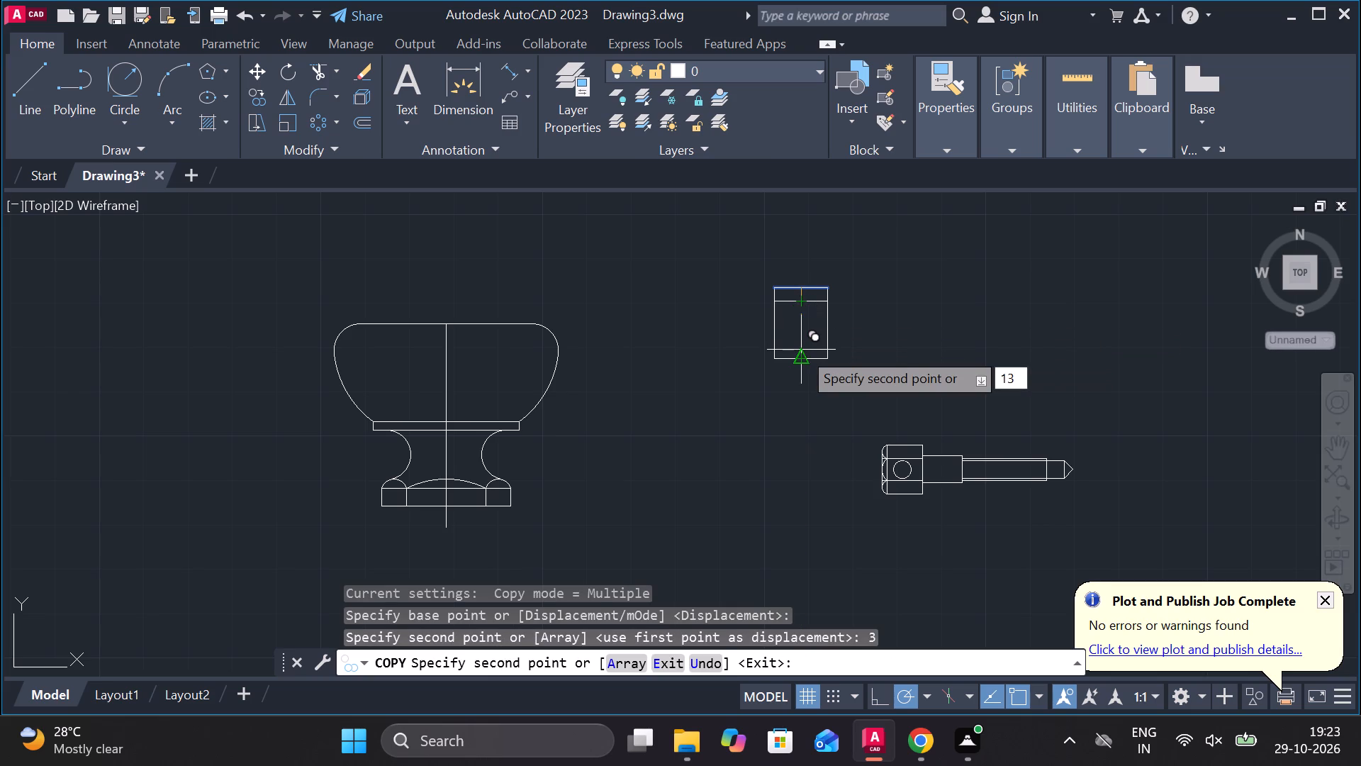
pyautogui.press('Return')
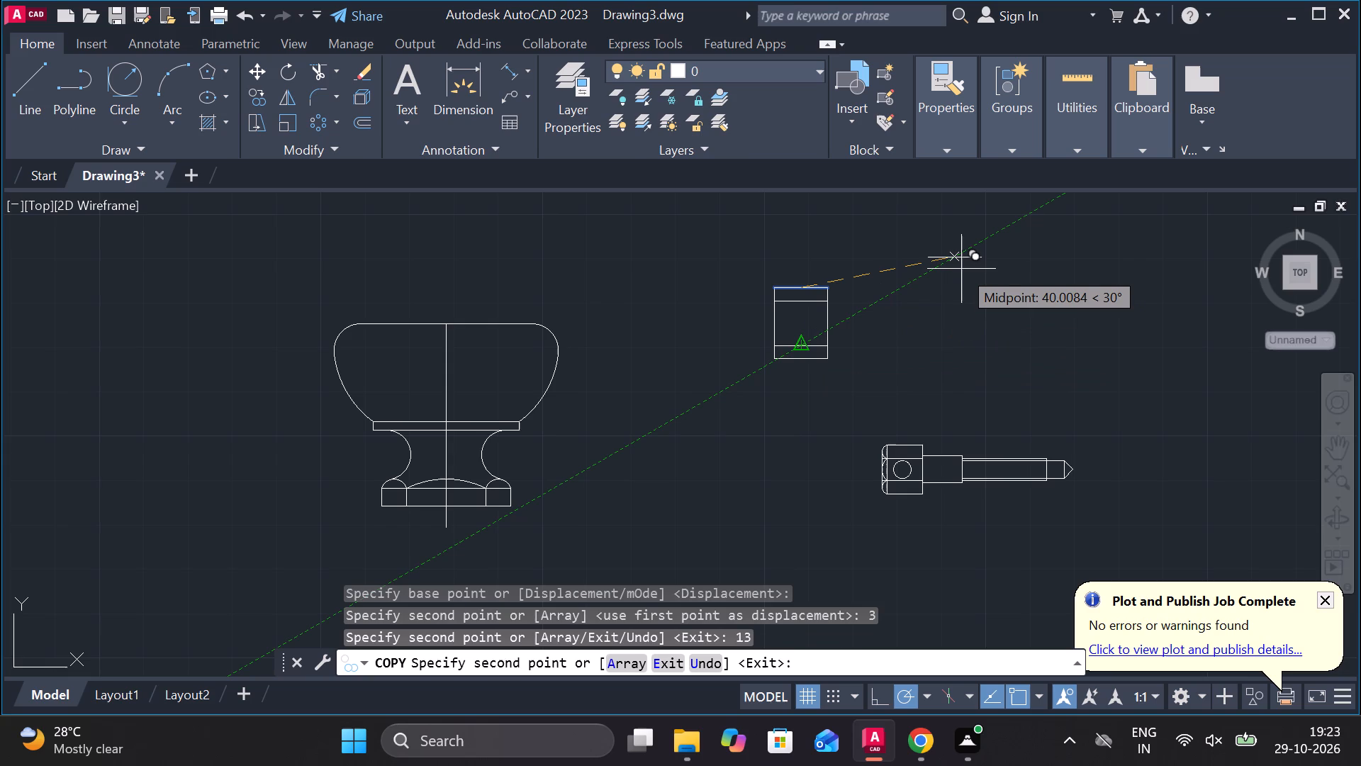
pyautogui.press('Escape')
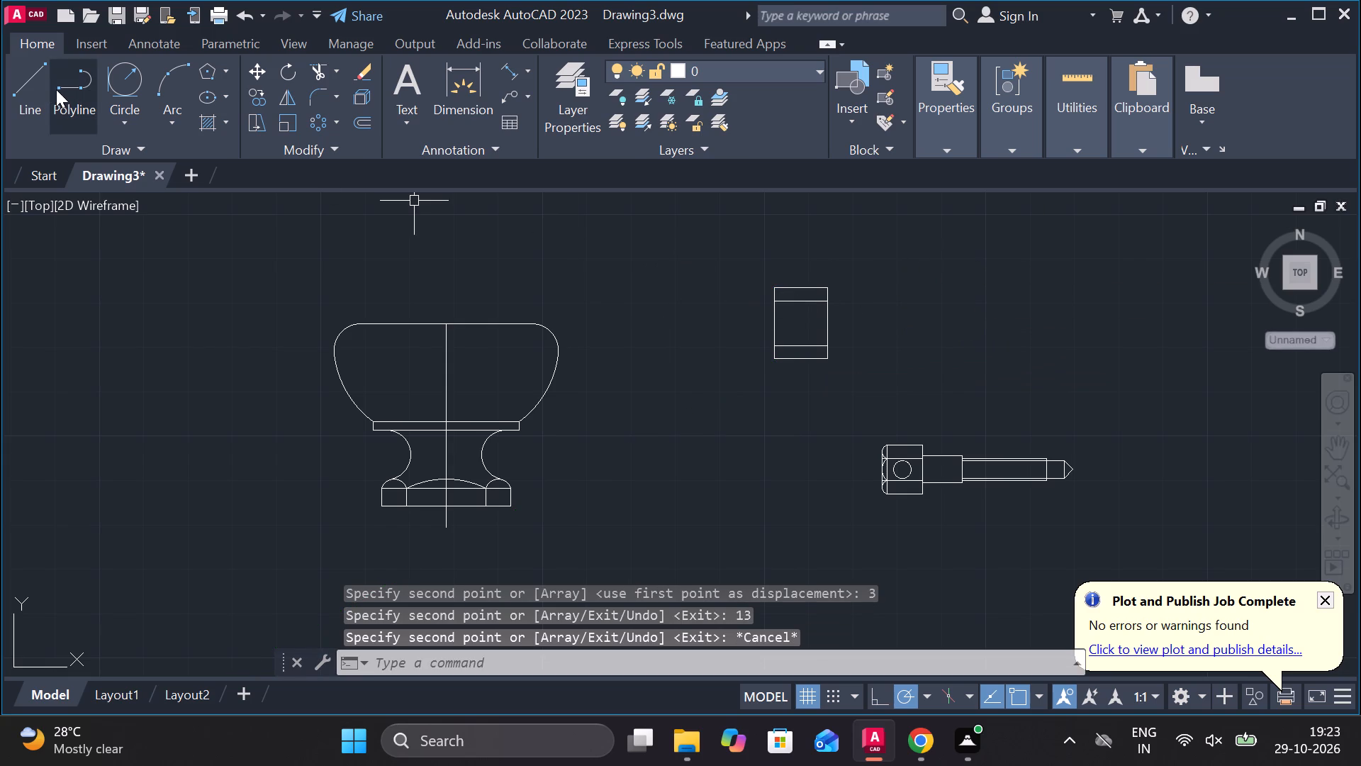
# Copy the rectangle's left edge horizontally to the right at distances of 1 and 11 units.
pyautogui.click(778, 321)
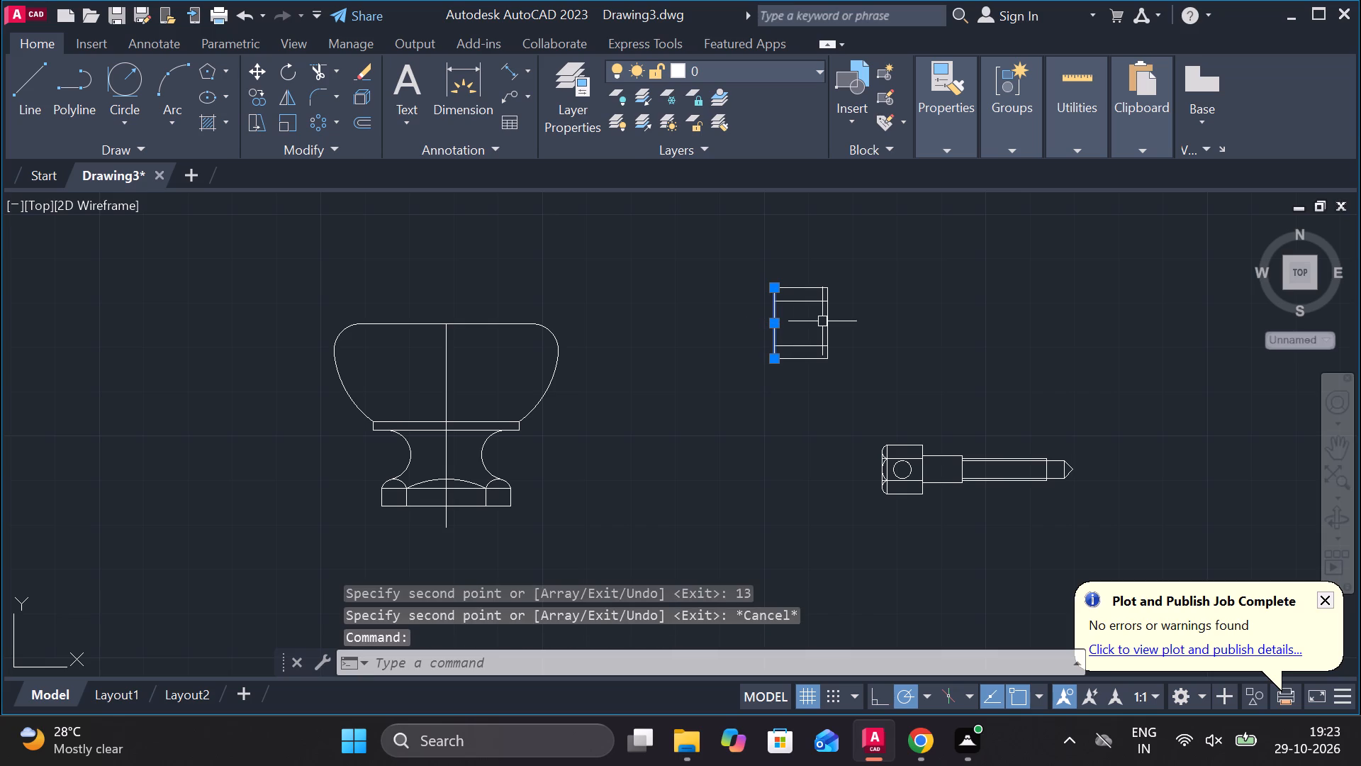
pyautogui.press('c')
pyautogui.press('o')
pyautogui.press('Return')
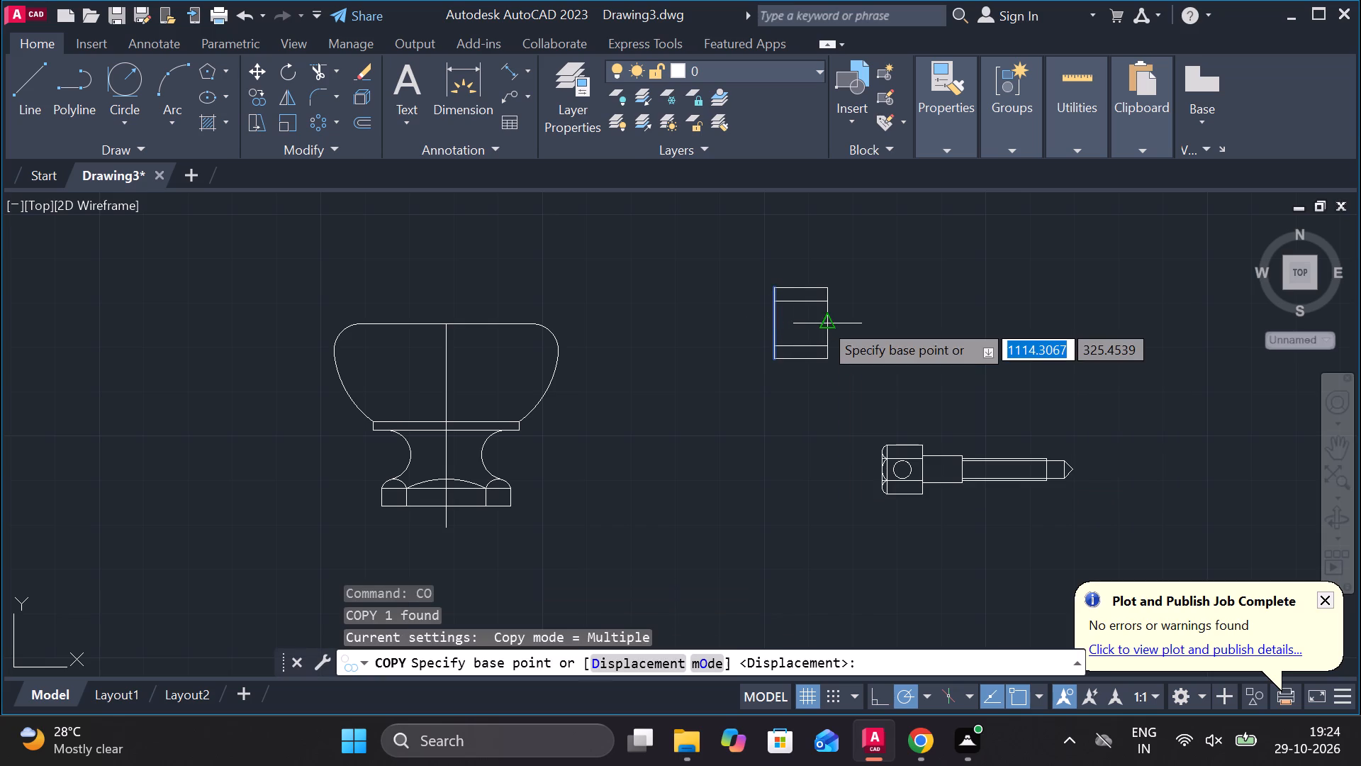
pyautogui.click(774, 324)
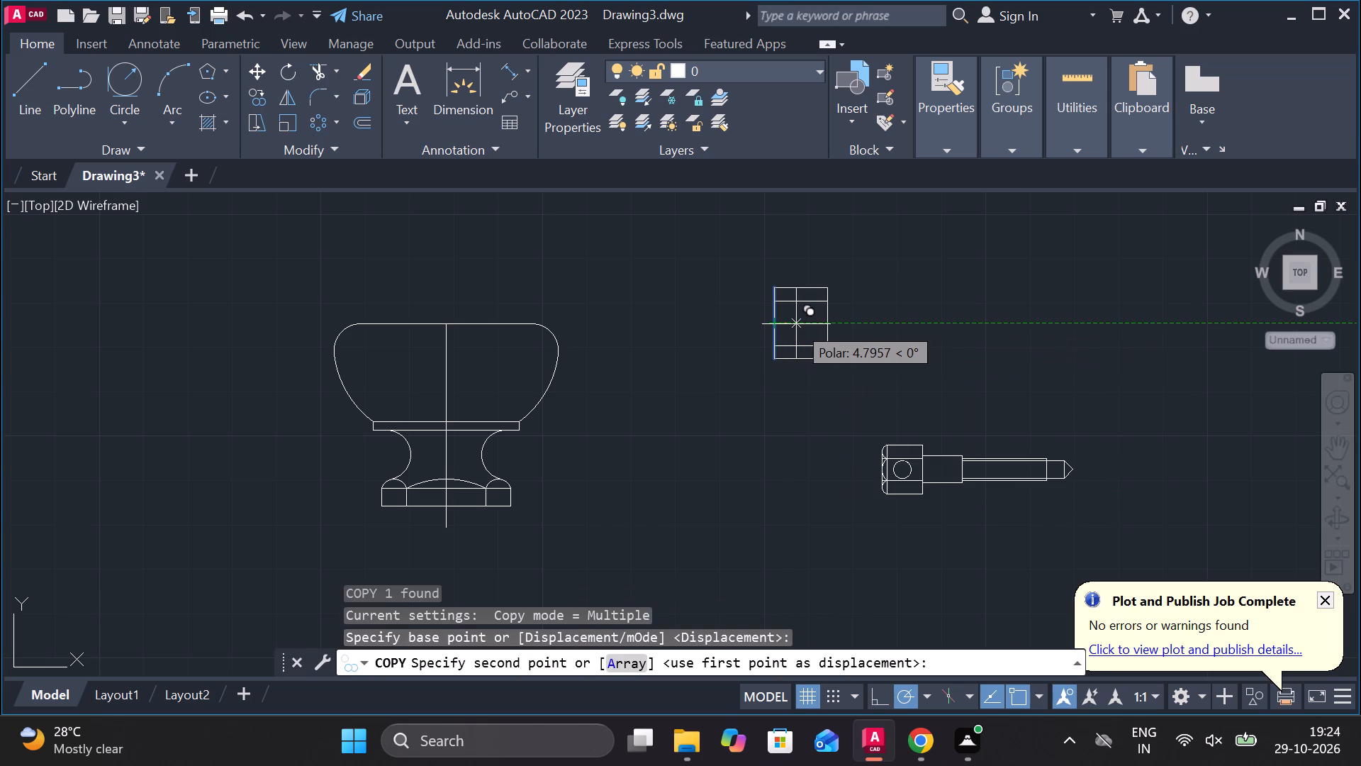
pyautogui.press('1')
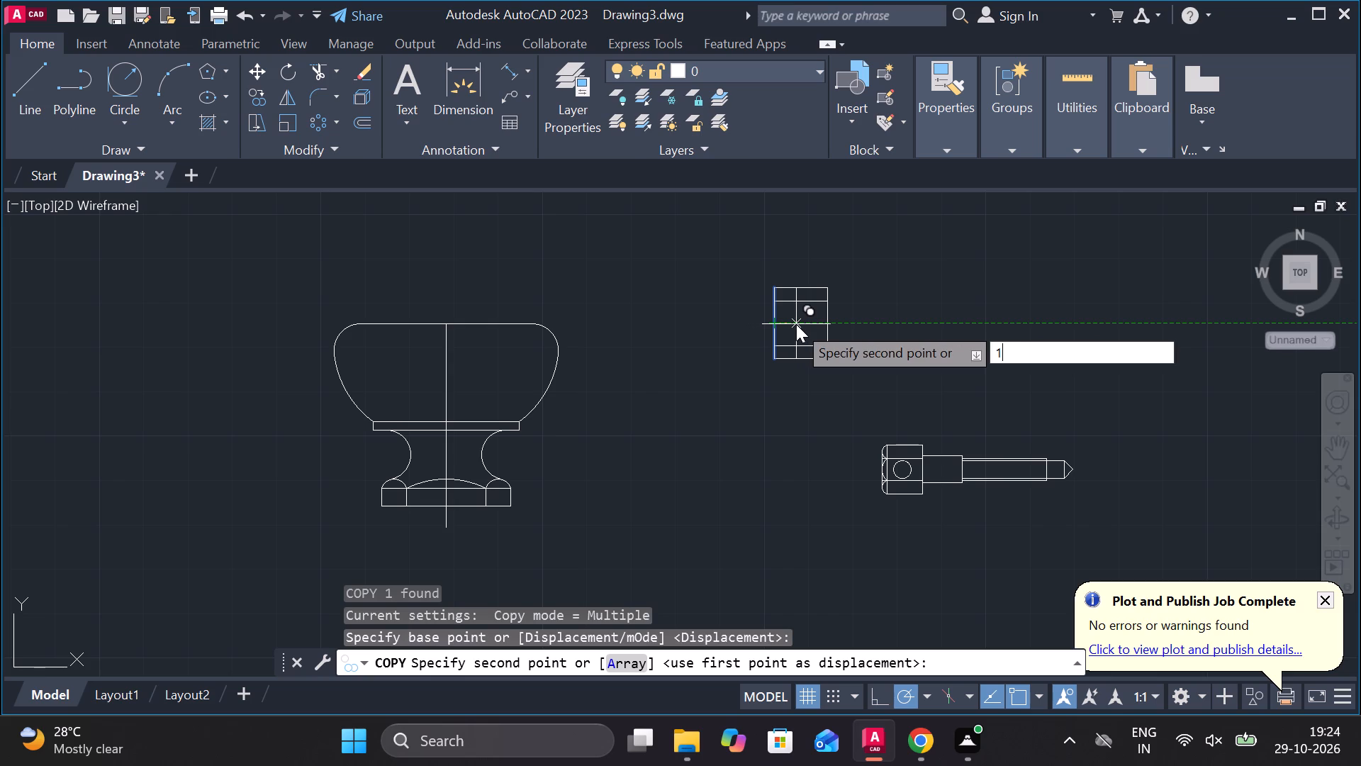
pyautogui.press('Return')
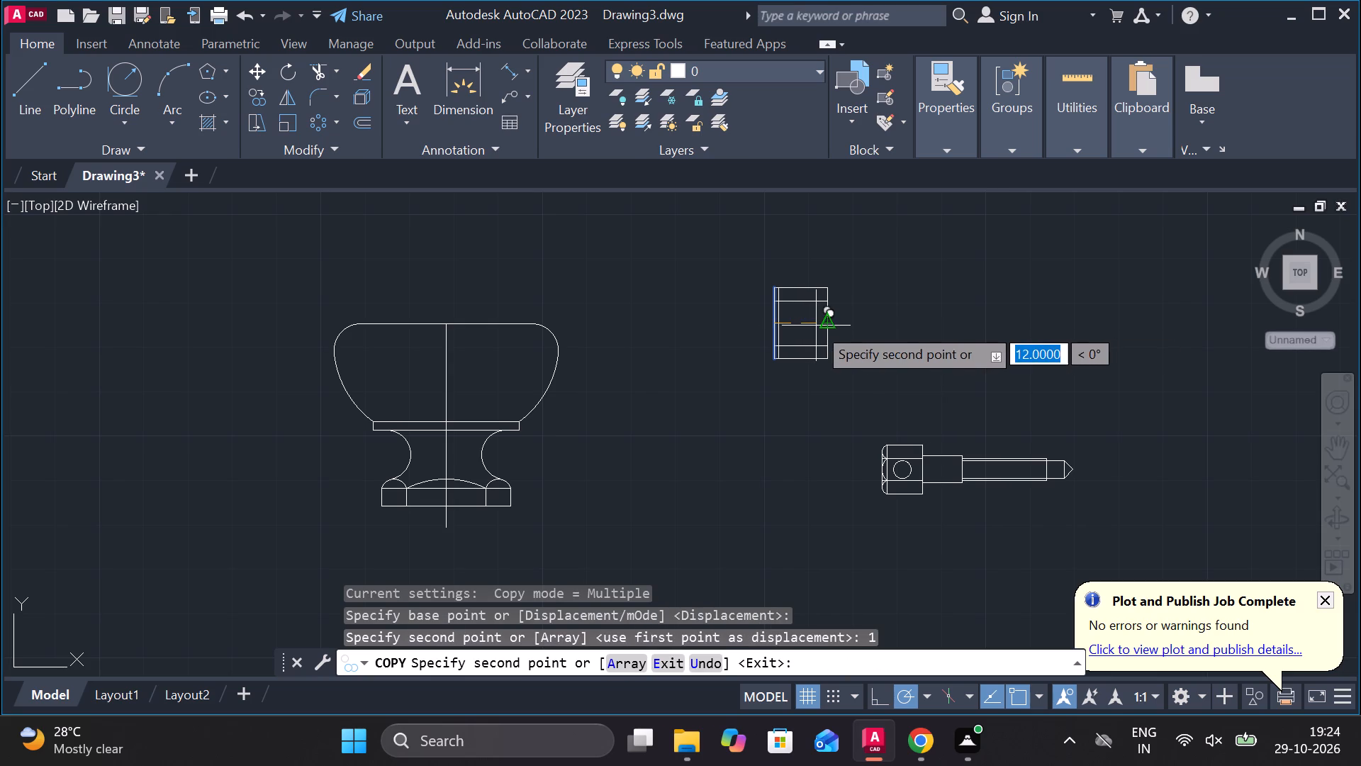
pyautogui.write('11')
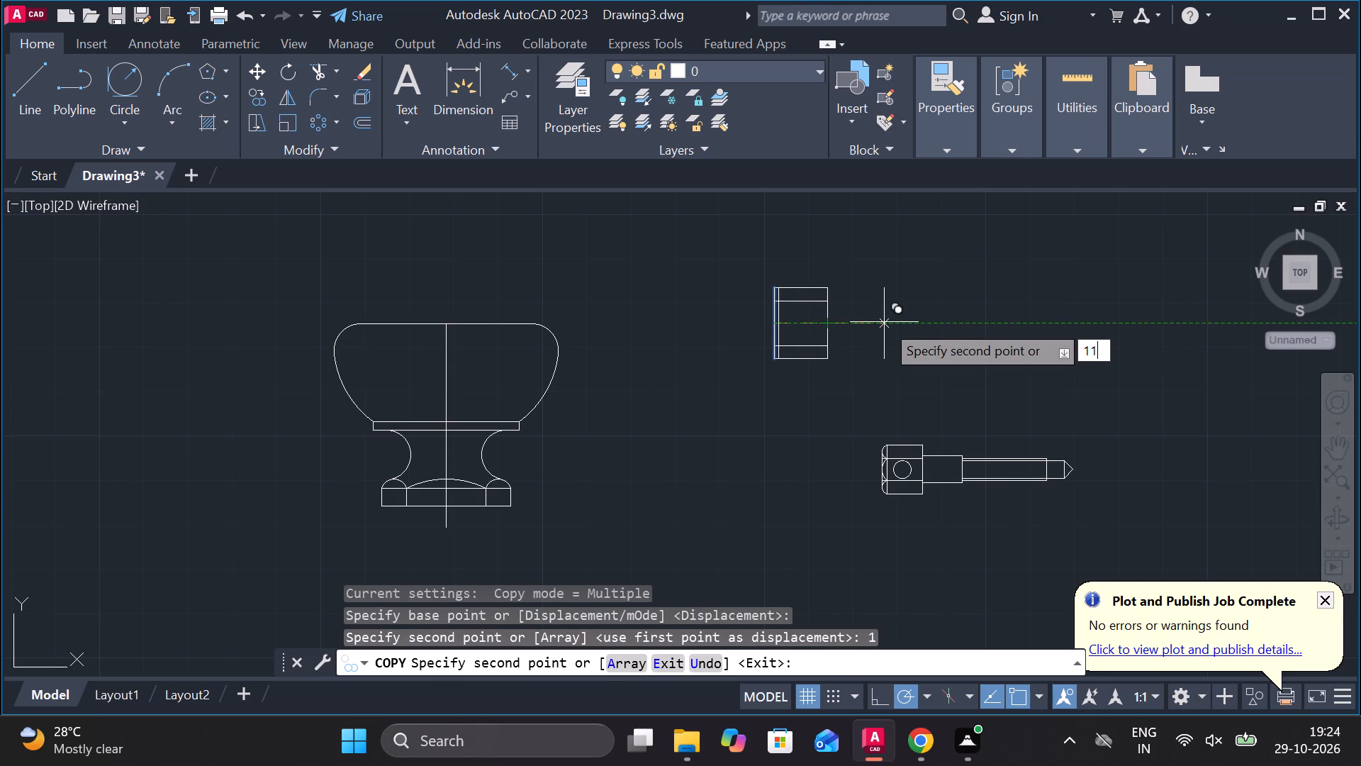
pyautogui.press('Return')
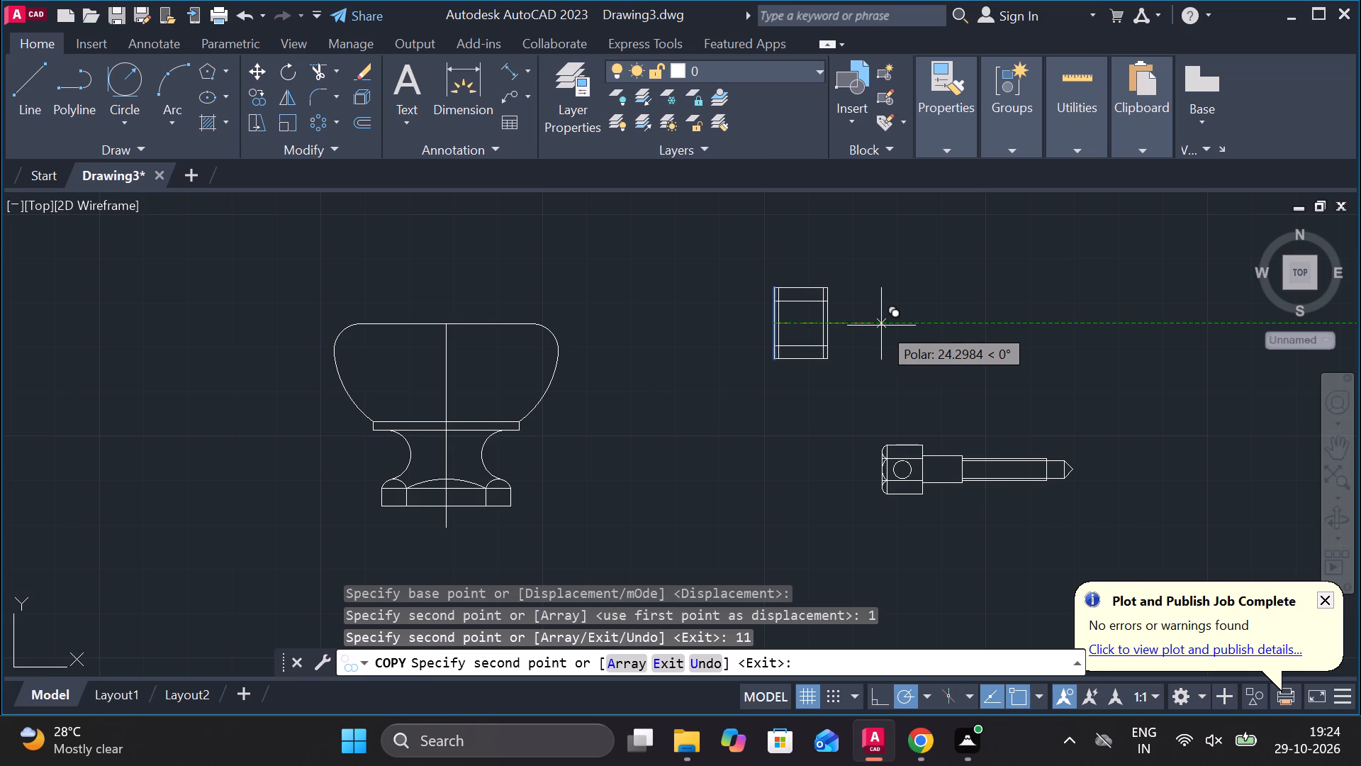
pyautogui.press('Escape')
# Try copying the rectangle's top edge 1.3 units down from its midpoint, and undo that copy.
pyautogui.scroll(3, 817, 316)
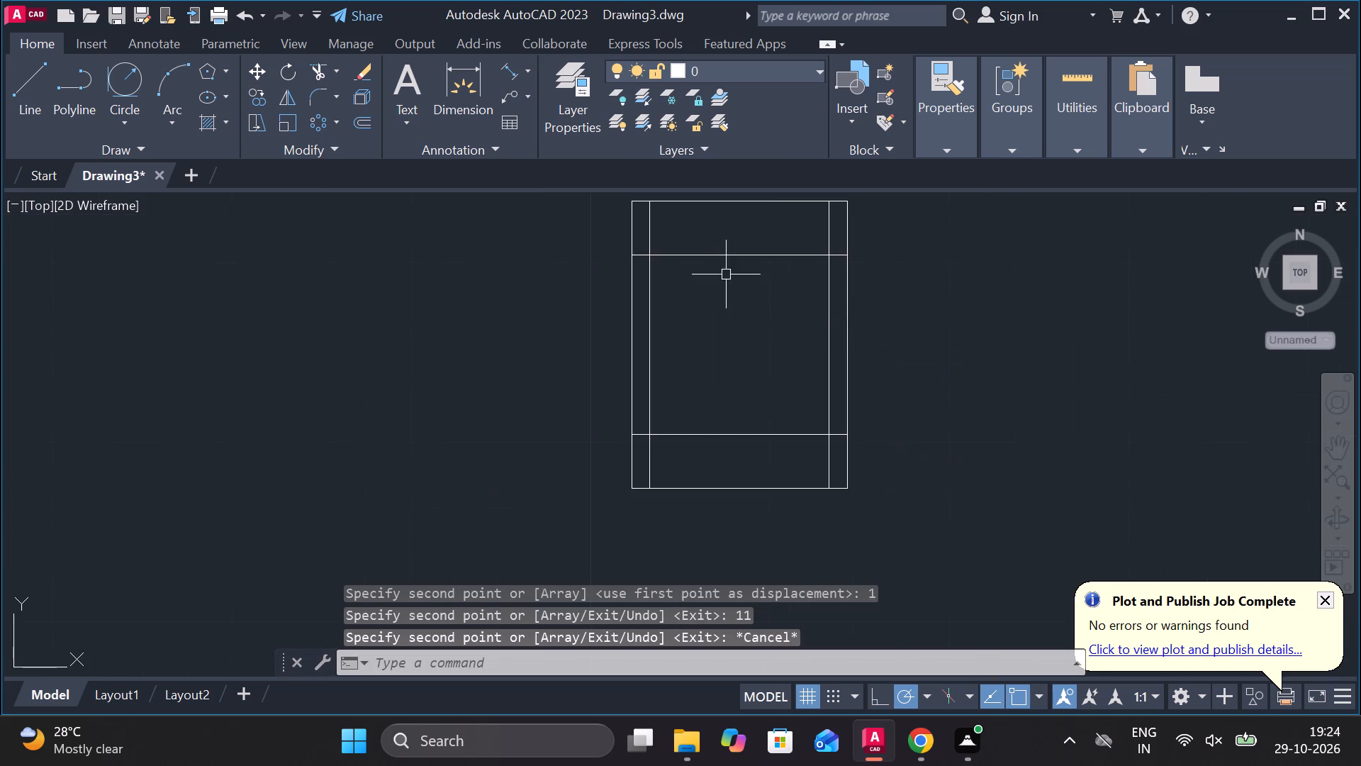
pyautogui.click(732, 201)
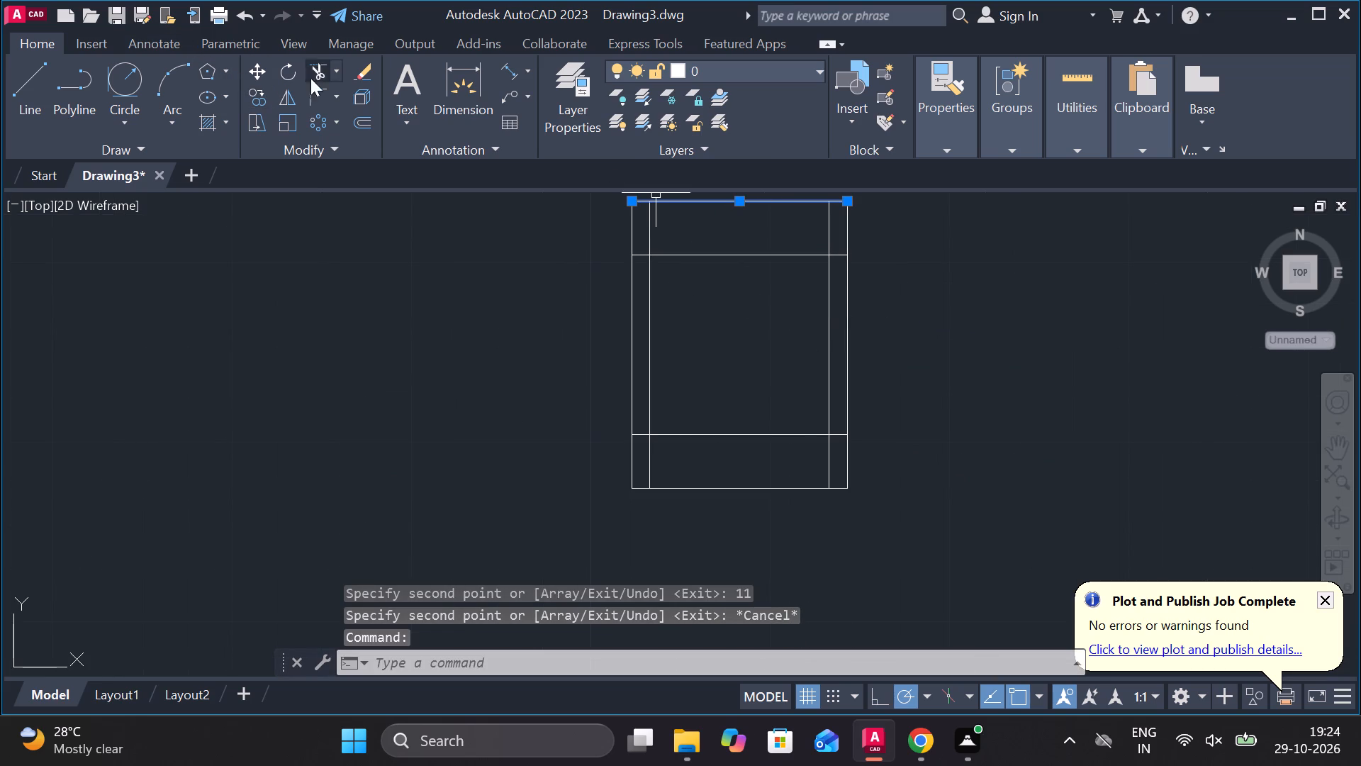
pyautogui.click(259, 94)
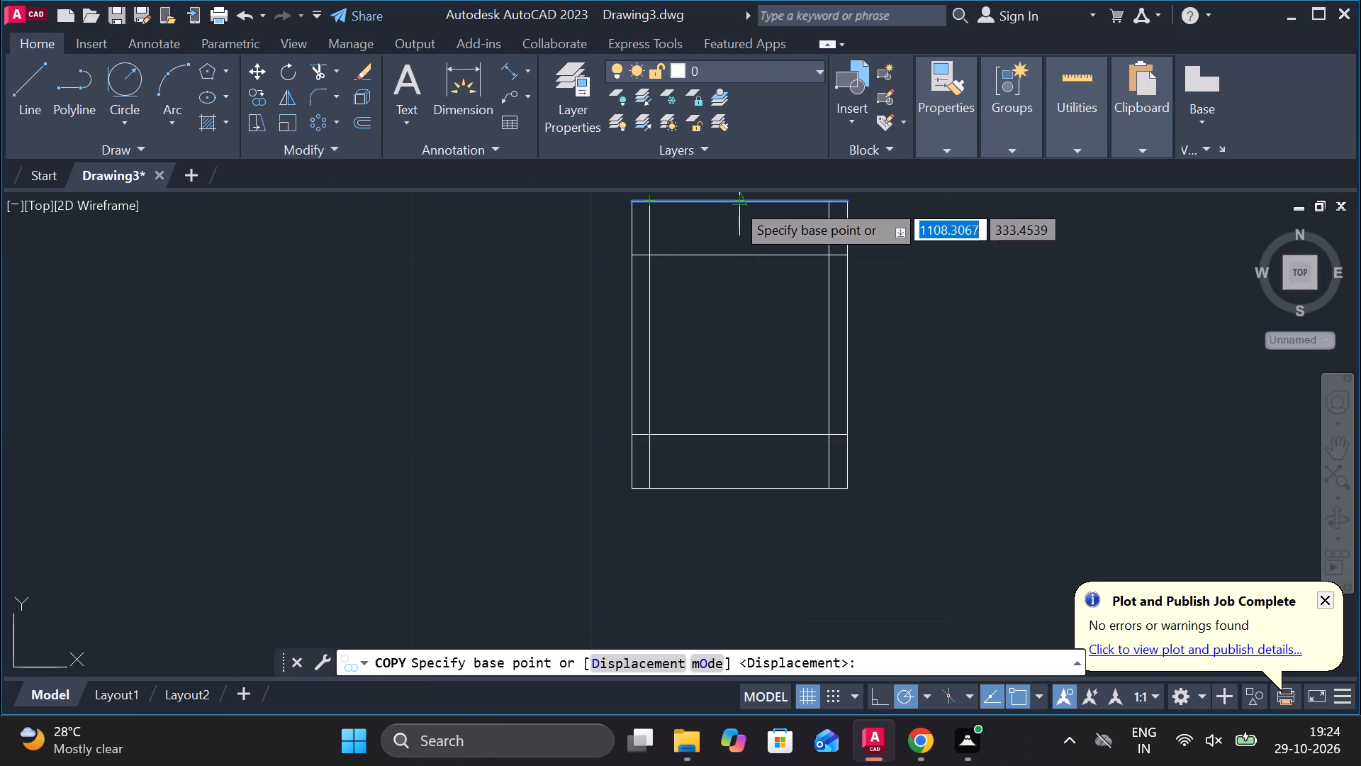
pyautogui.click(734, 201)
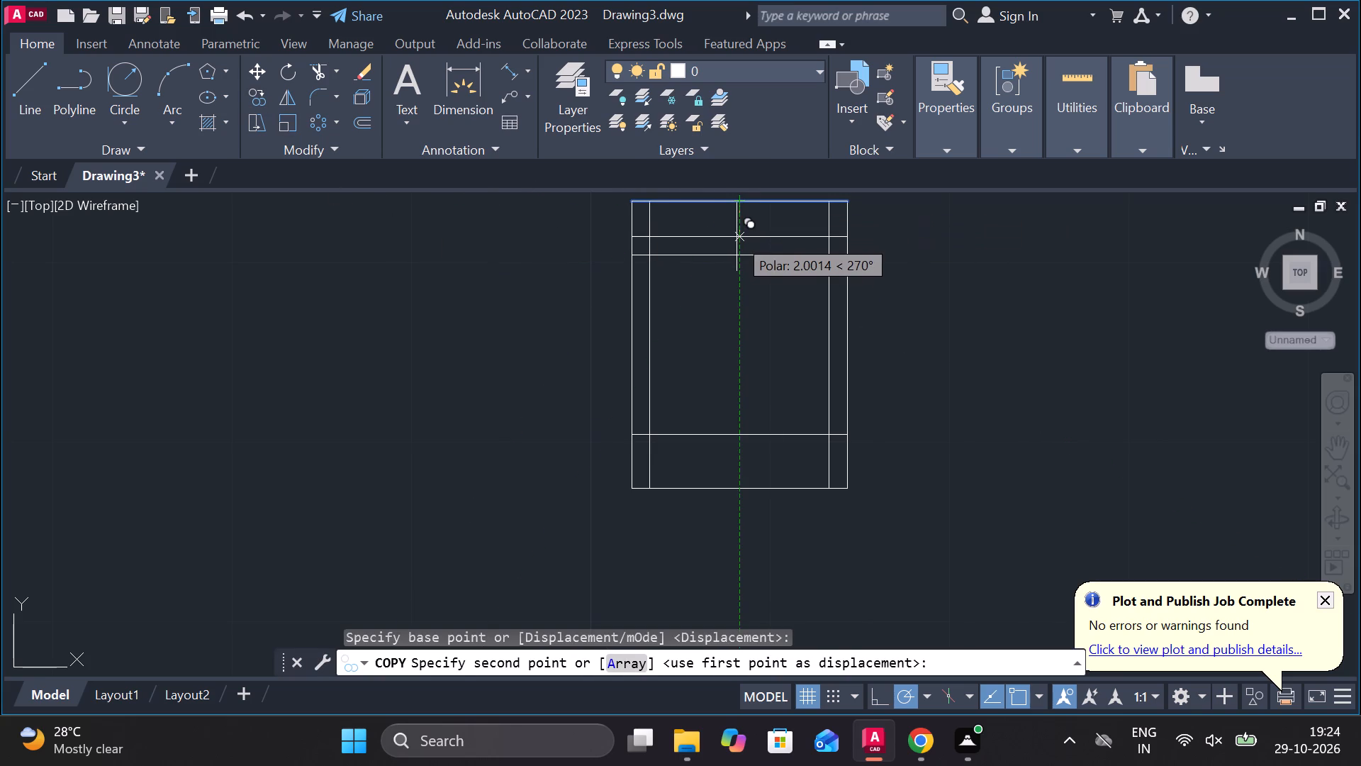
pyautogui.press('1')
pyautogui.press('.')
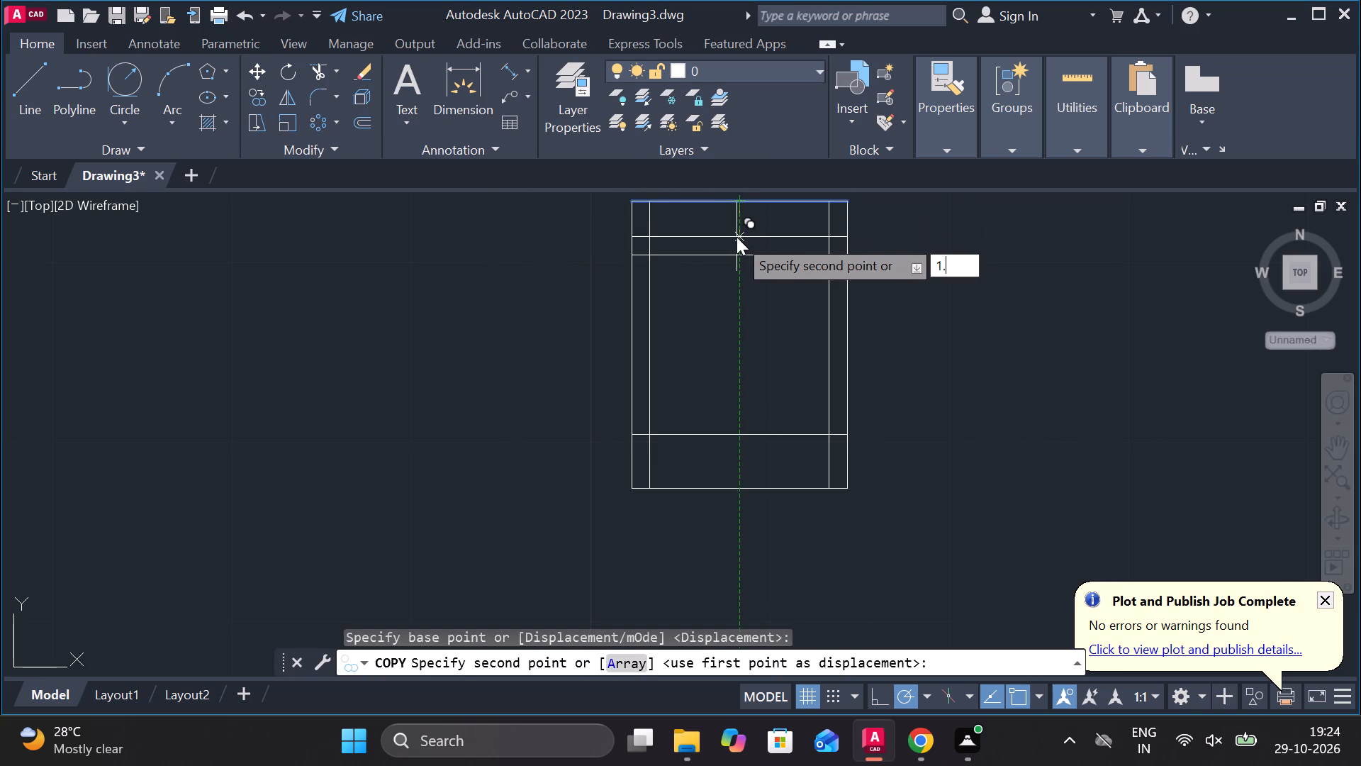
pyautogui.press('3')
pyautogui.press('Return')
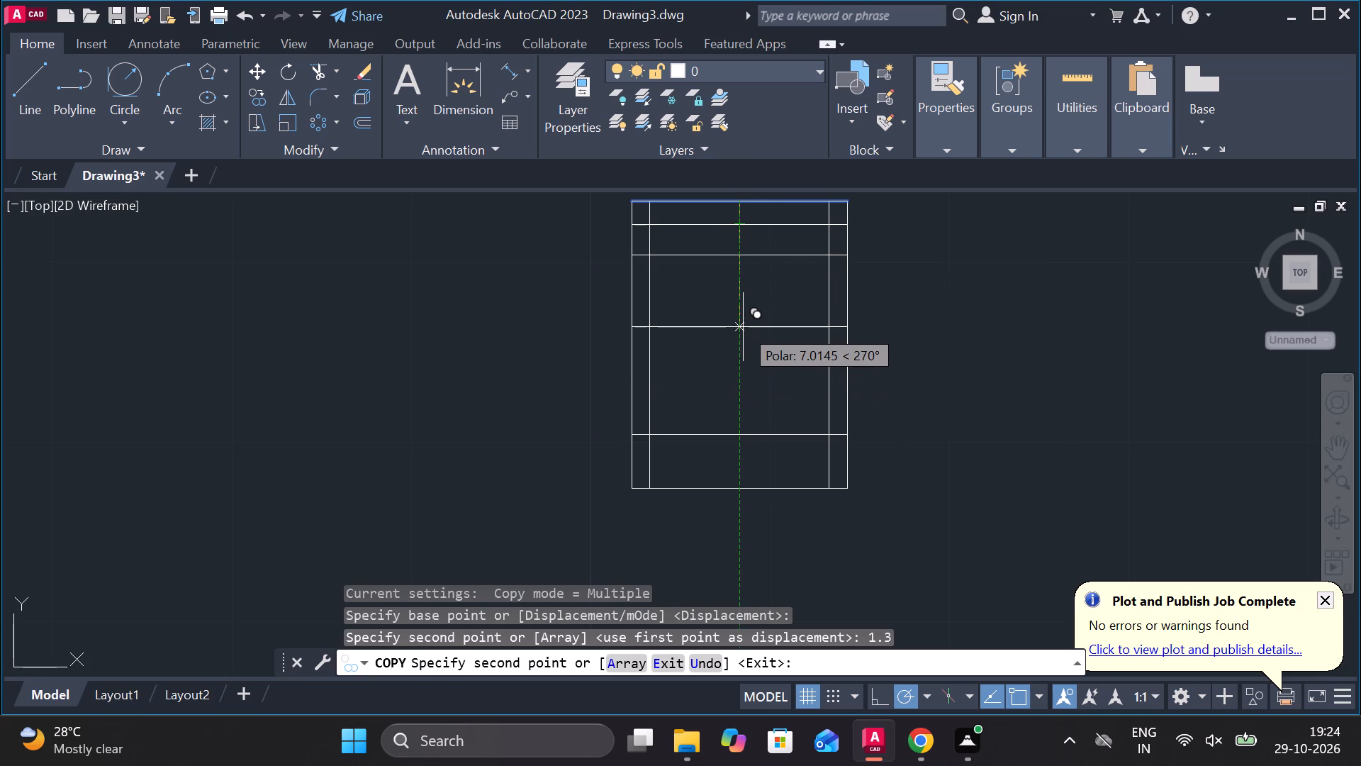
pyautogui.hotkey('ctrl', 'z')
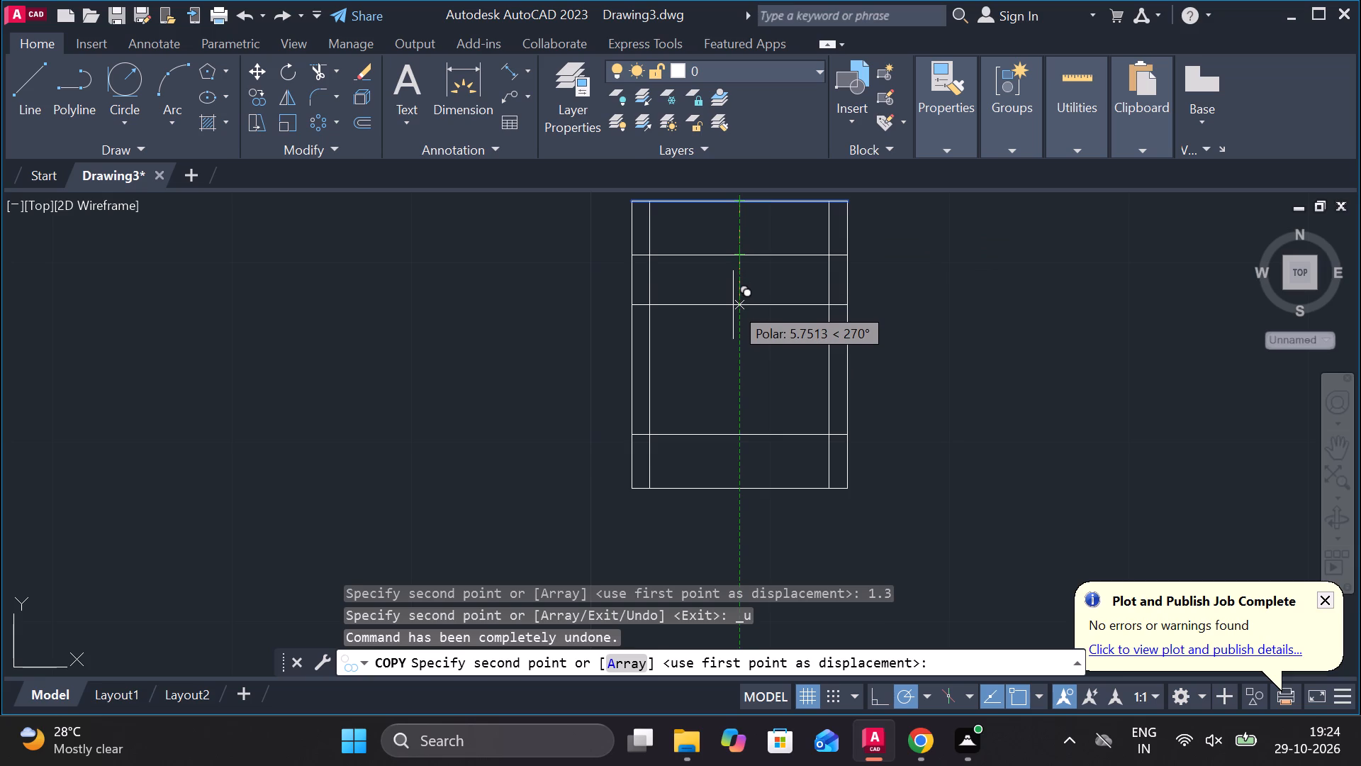
# Place copies of the rectangle's top edge 1.5 and 14.5 units below it.
pyautogui.press('1')
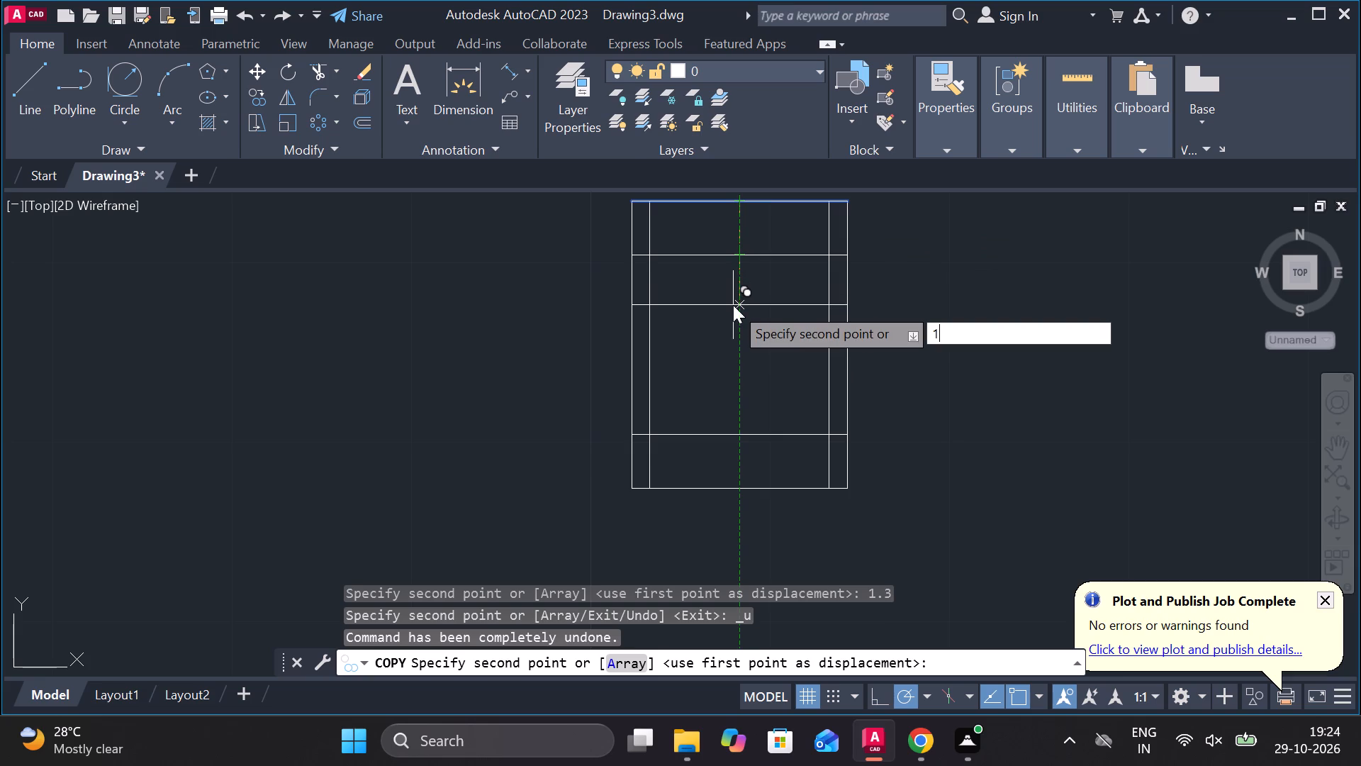
pyautogui.press('.')
pyautogui.press('5')
pyautogui.press('Return')
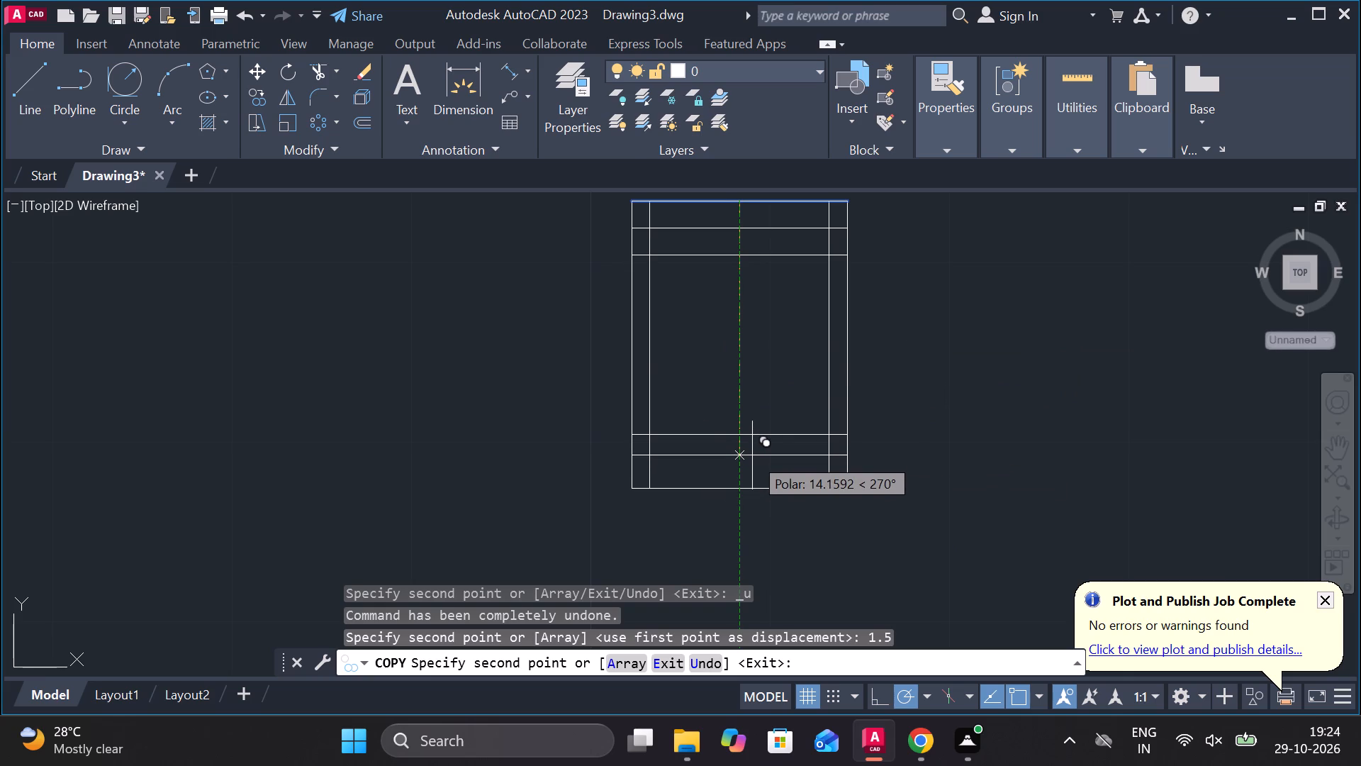
pyautogui.write('14')
pyautogui.write('.5')
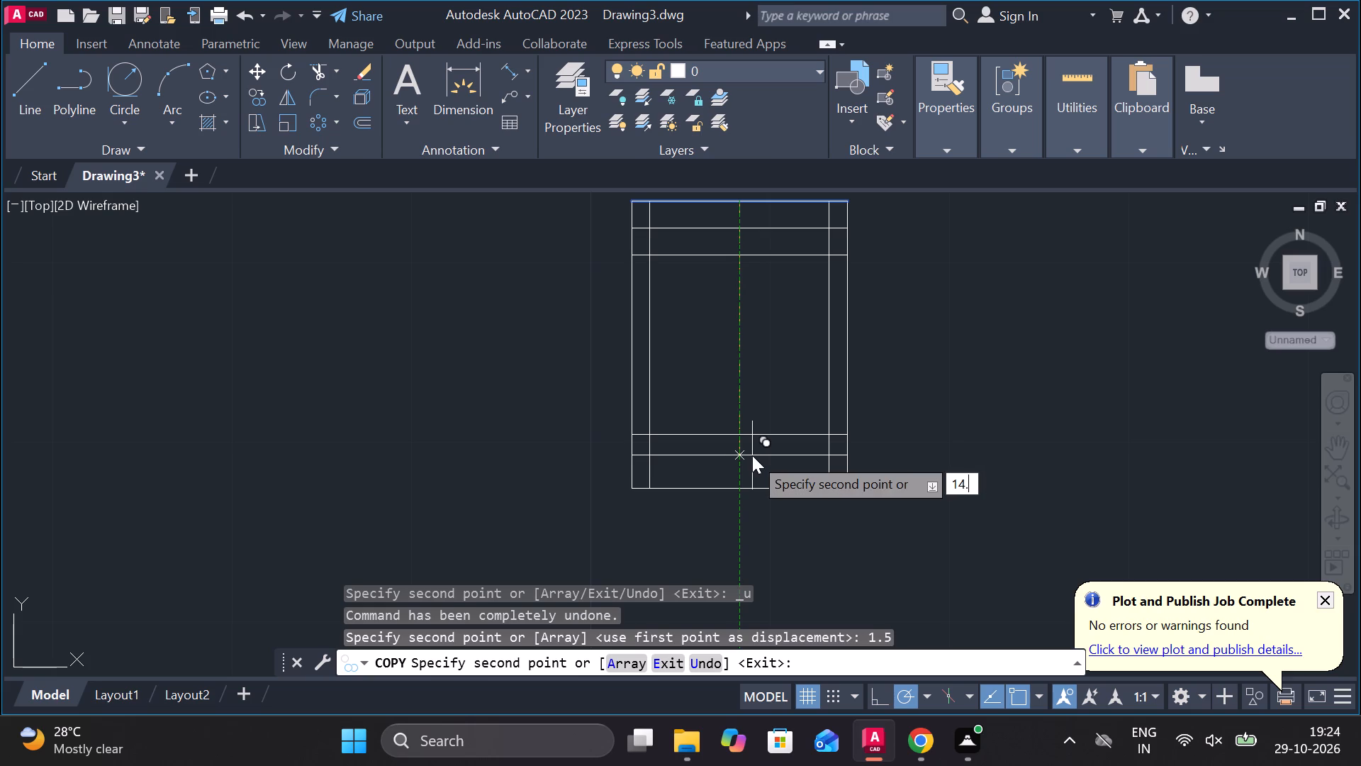
pyautogui.press('Return')
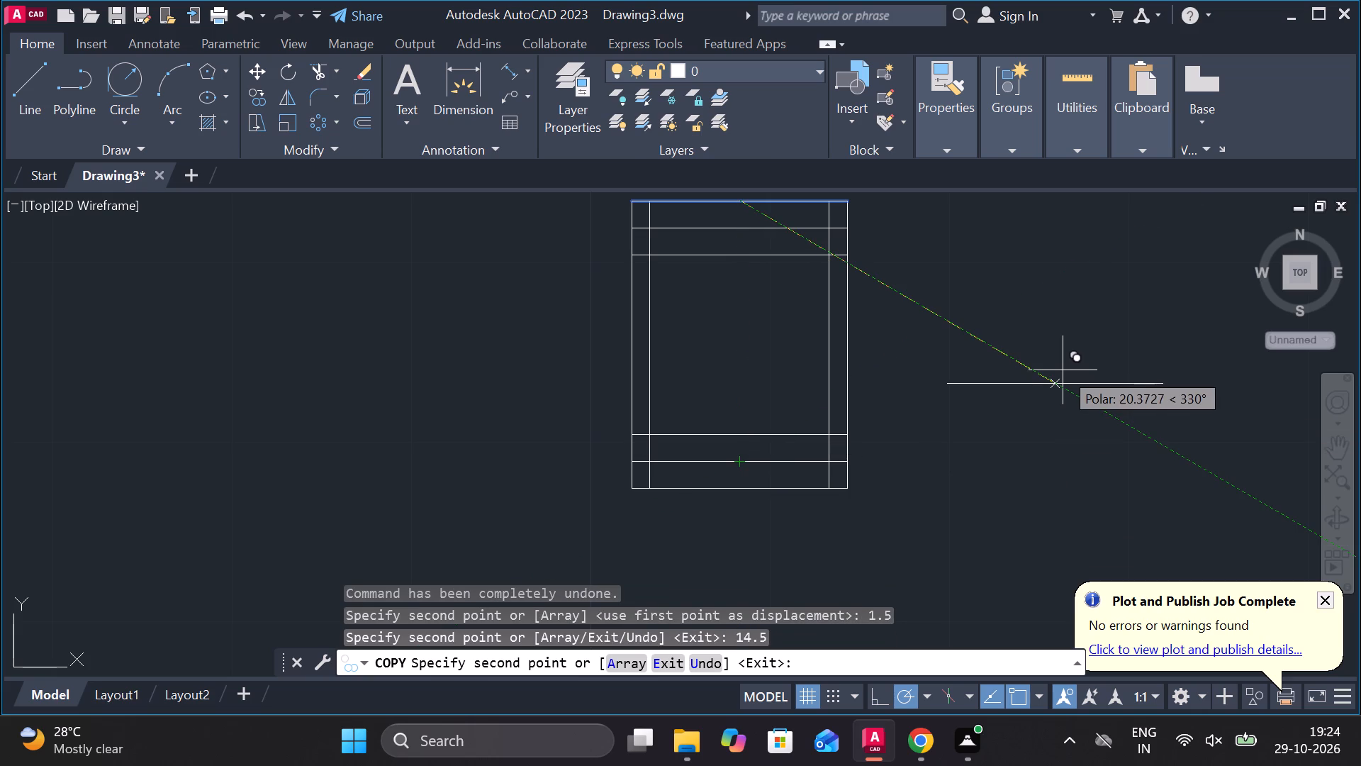
pyautogui.press('Escape')
# Draw a three-point arc in the lower-left corner cells, from the inner vertical's bottom end through the outer left edge to the 13-unit line.
pyautogui.click(172, 80)
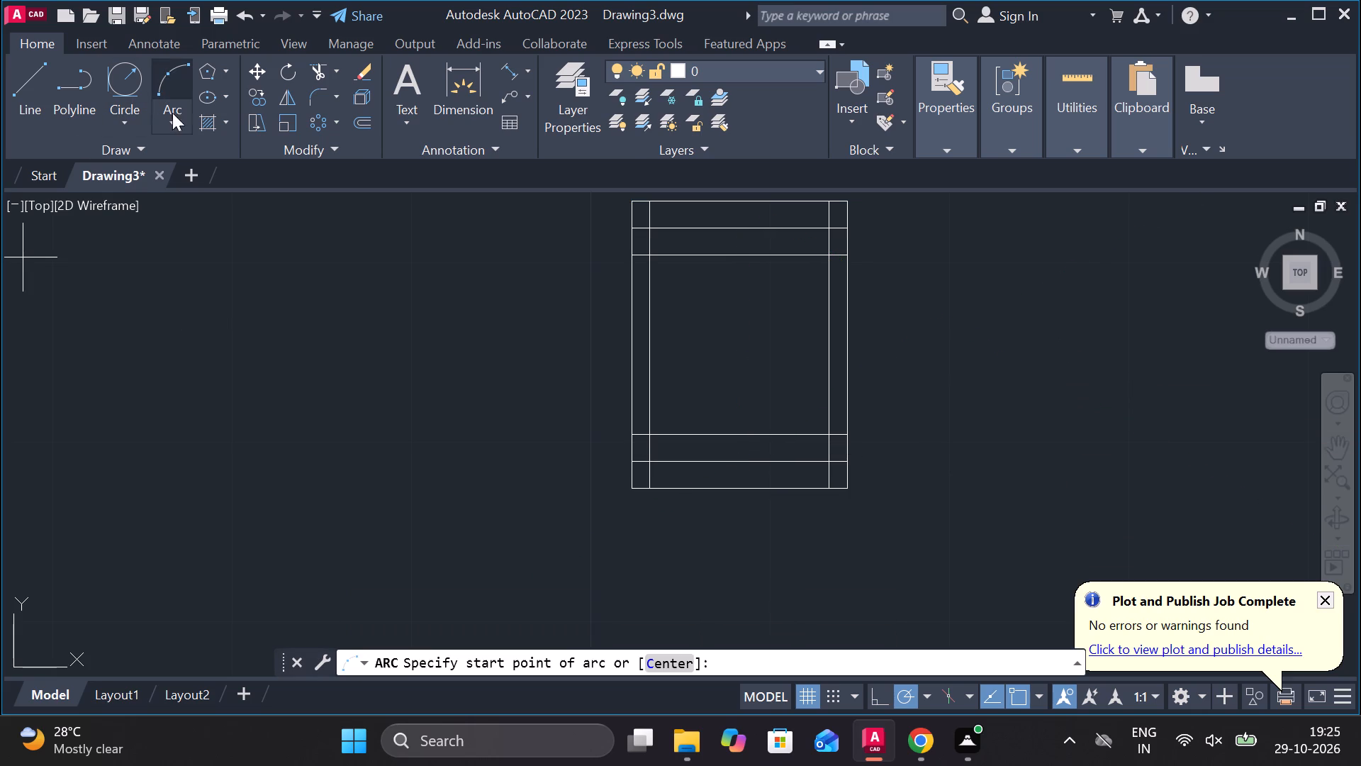
pyautogui.click(181, 122)
pyautogui.click(193, 172)
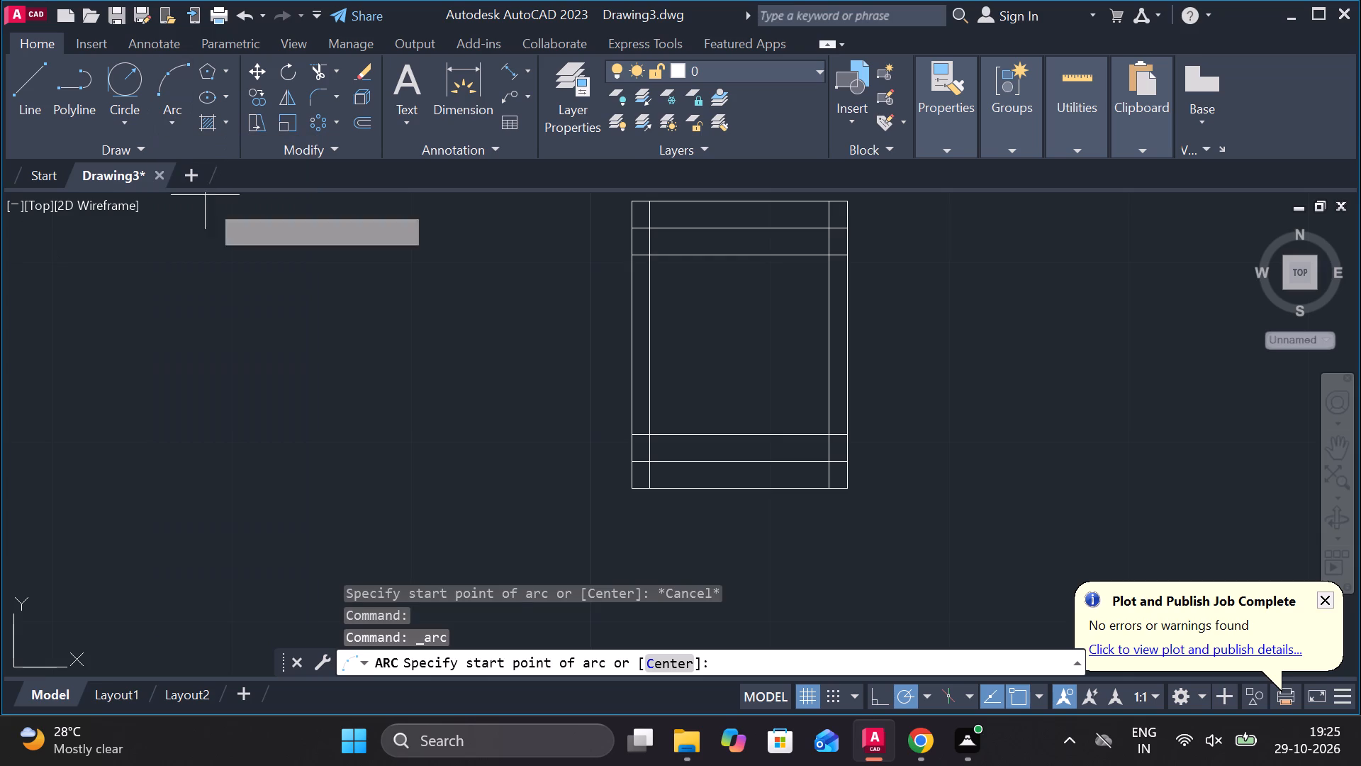
pyautogui.click(650, 486)
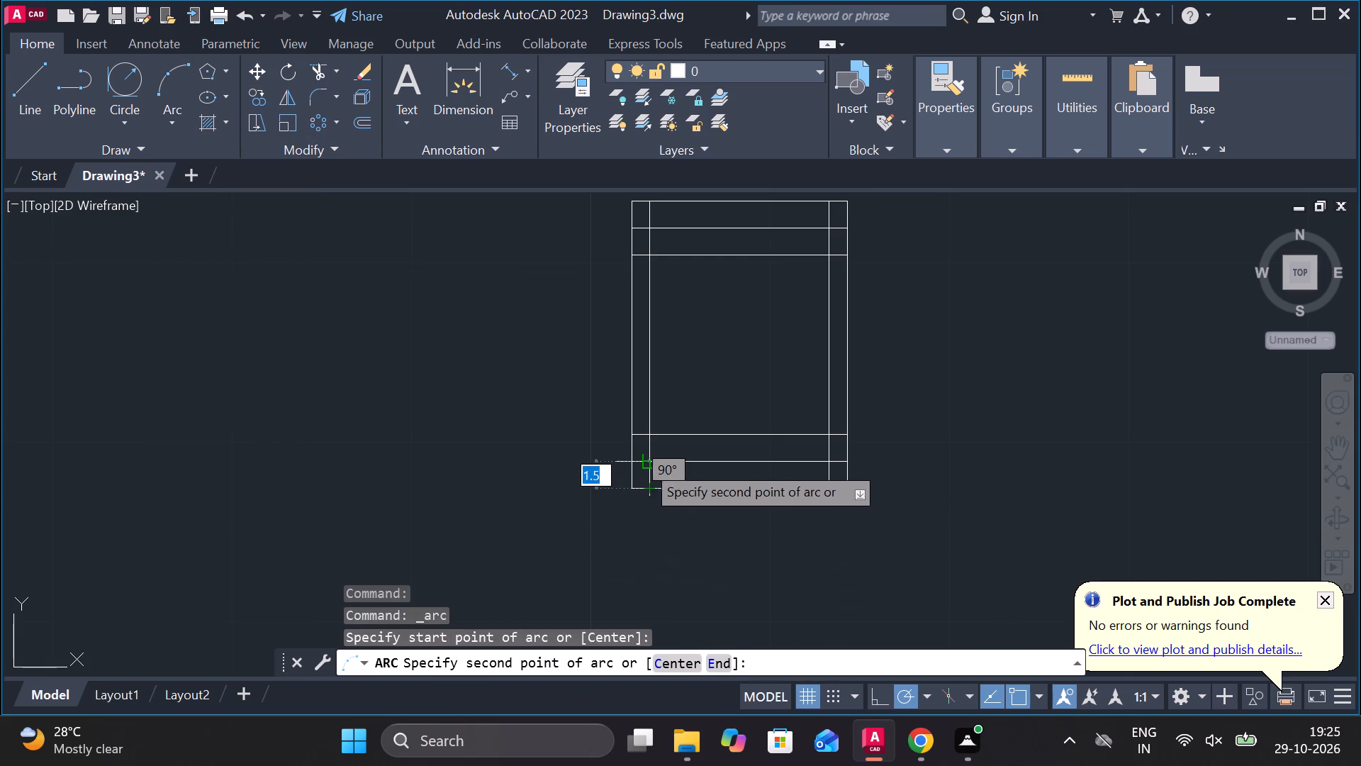
pyautogui.click(636, 457)
pyautogui.click(647, 438)
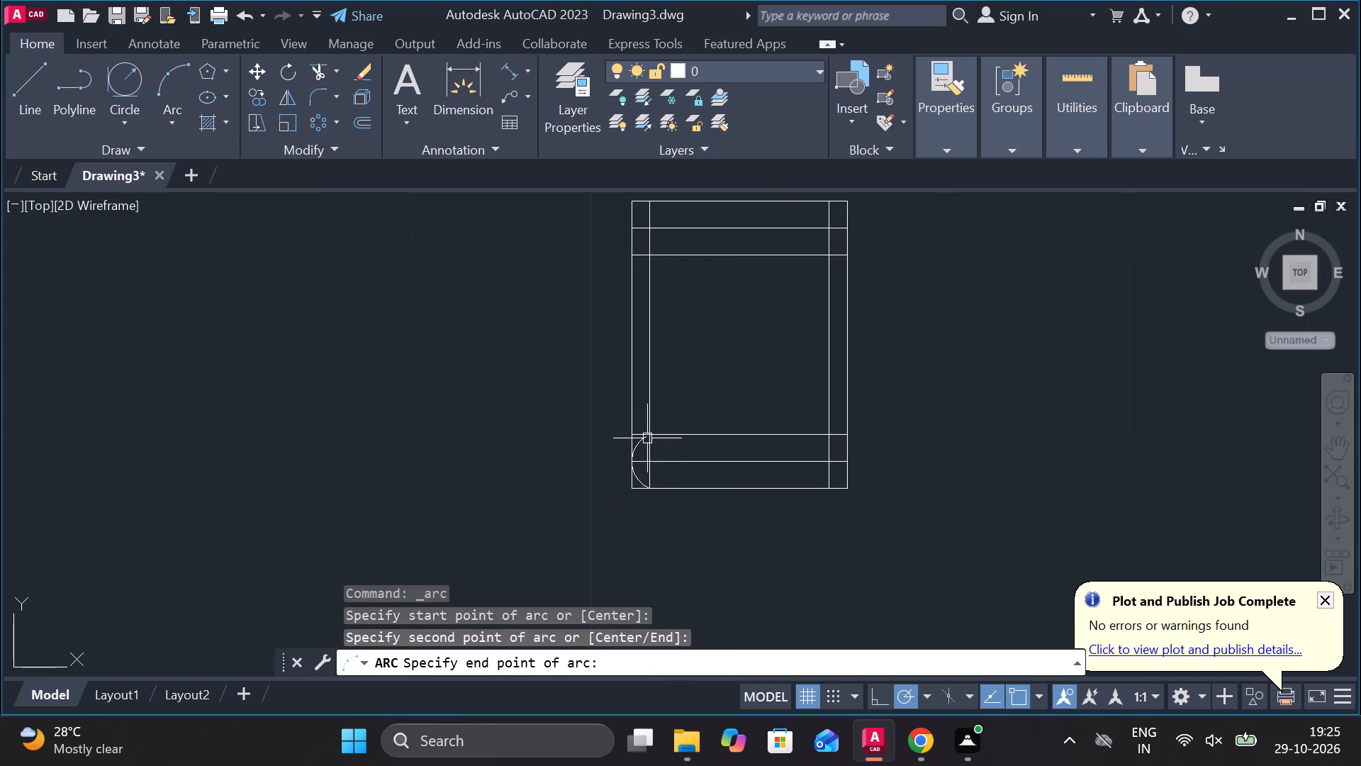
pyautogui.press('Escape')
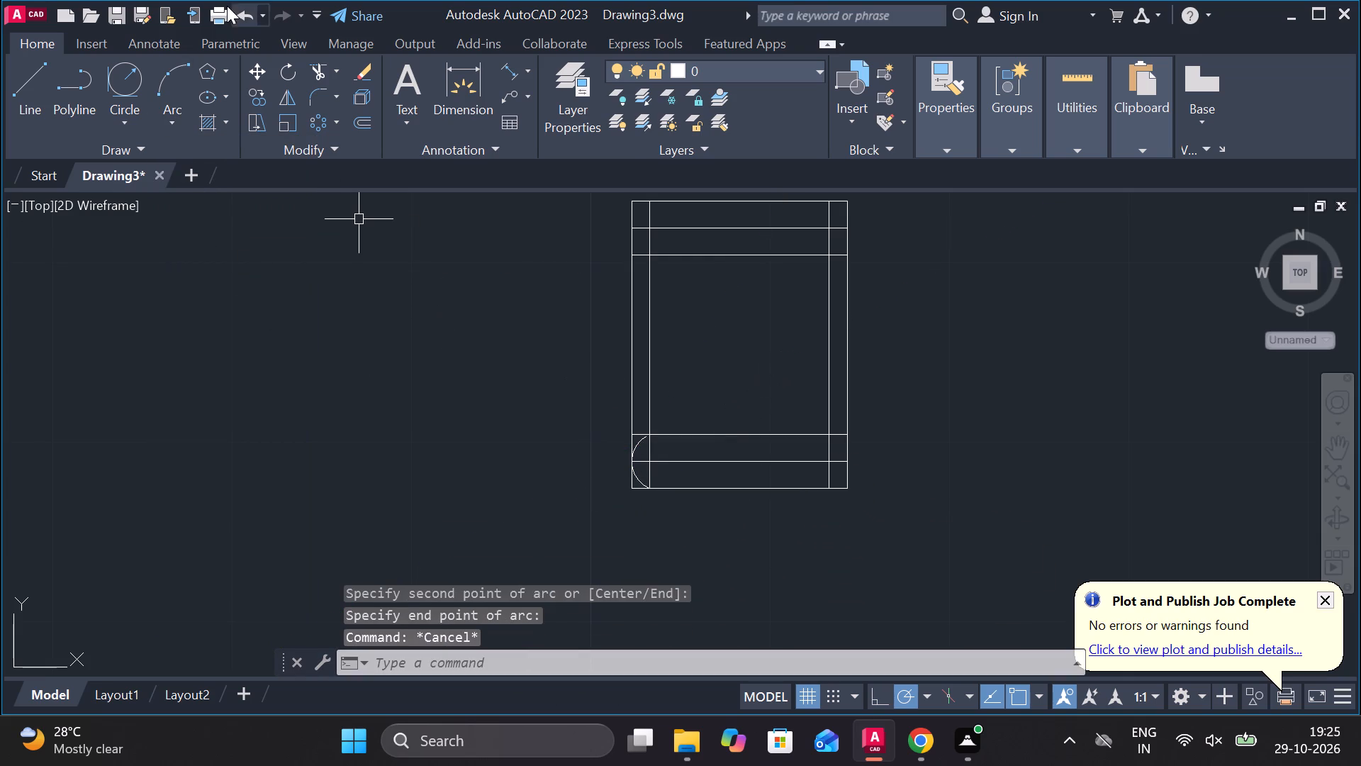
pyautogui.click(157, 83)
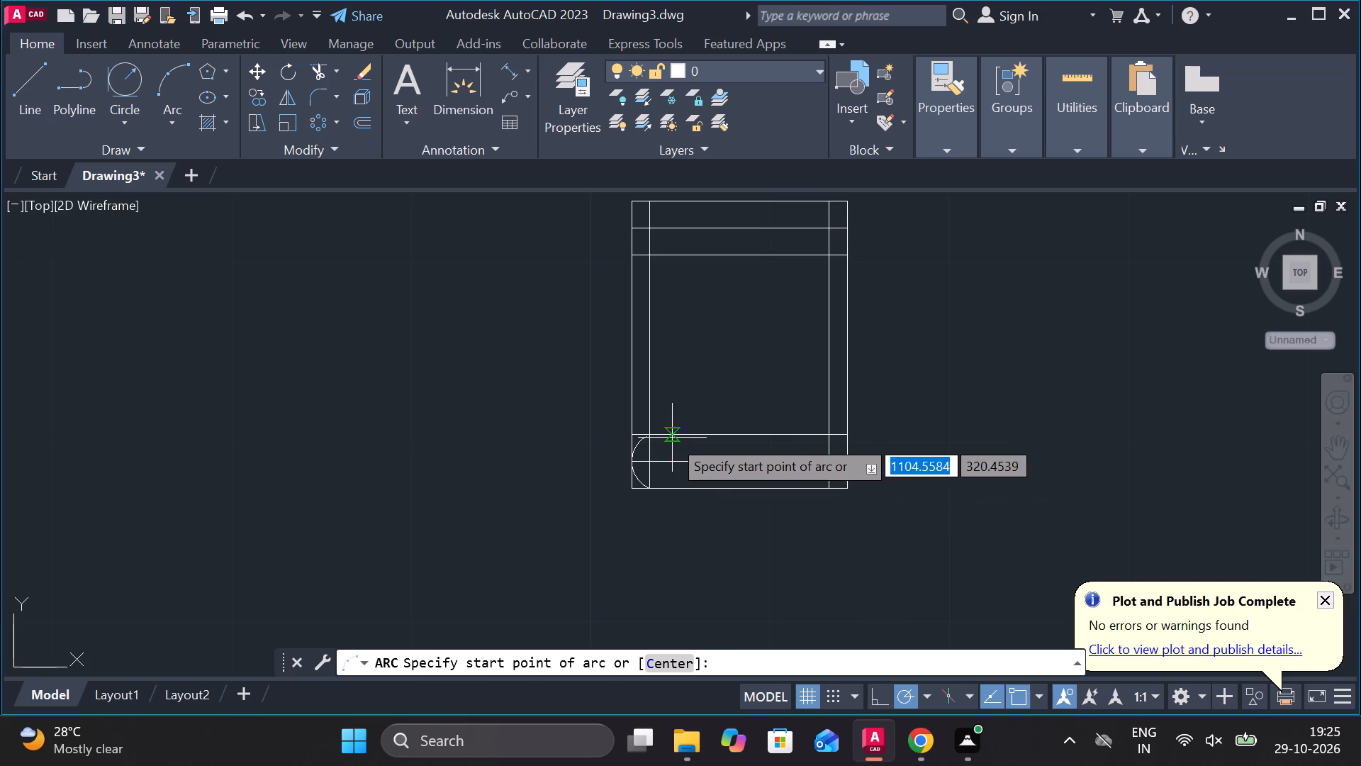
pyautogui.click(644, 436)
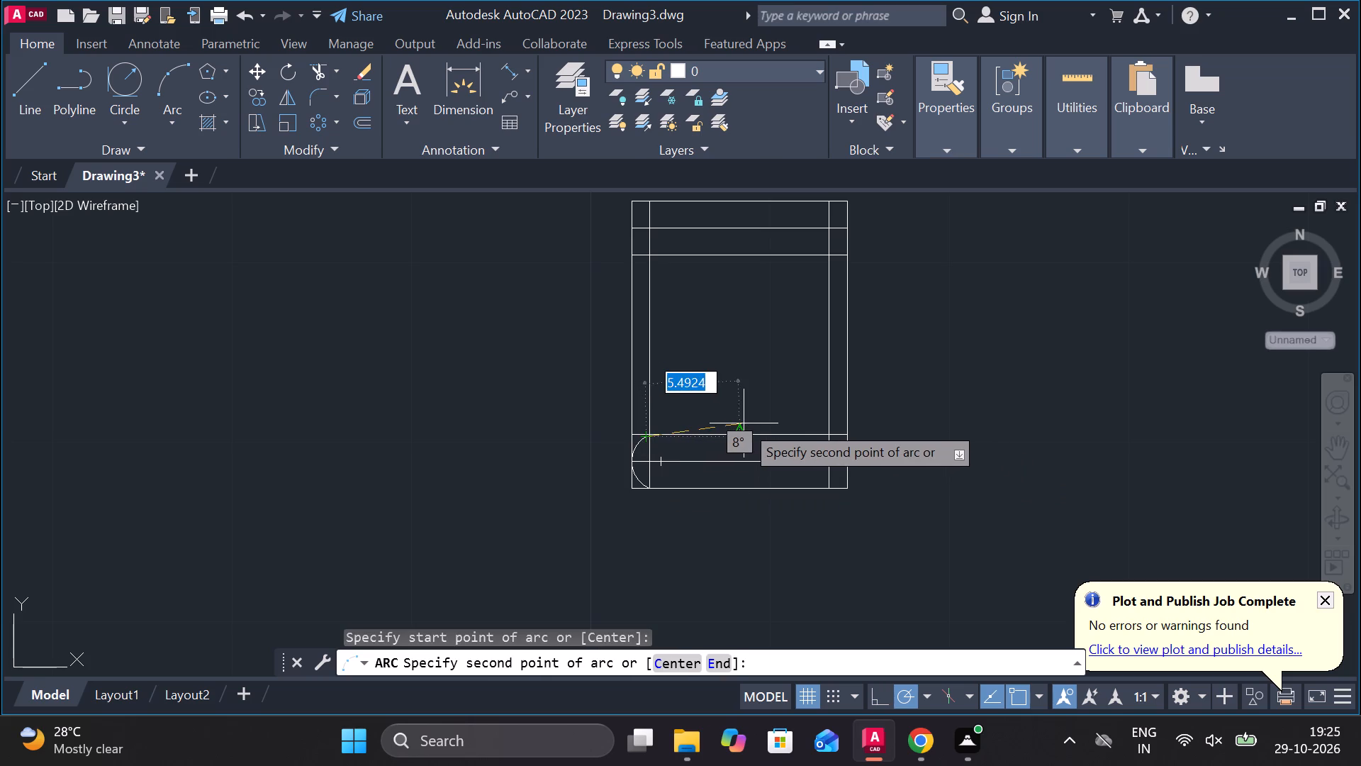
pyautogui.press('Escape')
# Delete the arc in the rectangle's lower-left corner cells that stops short of the guide-line intersection.
pyautogui.scroll(2, 678, 436)
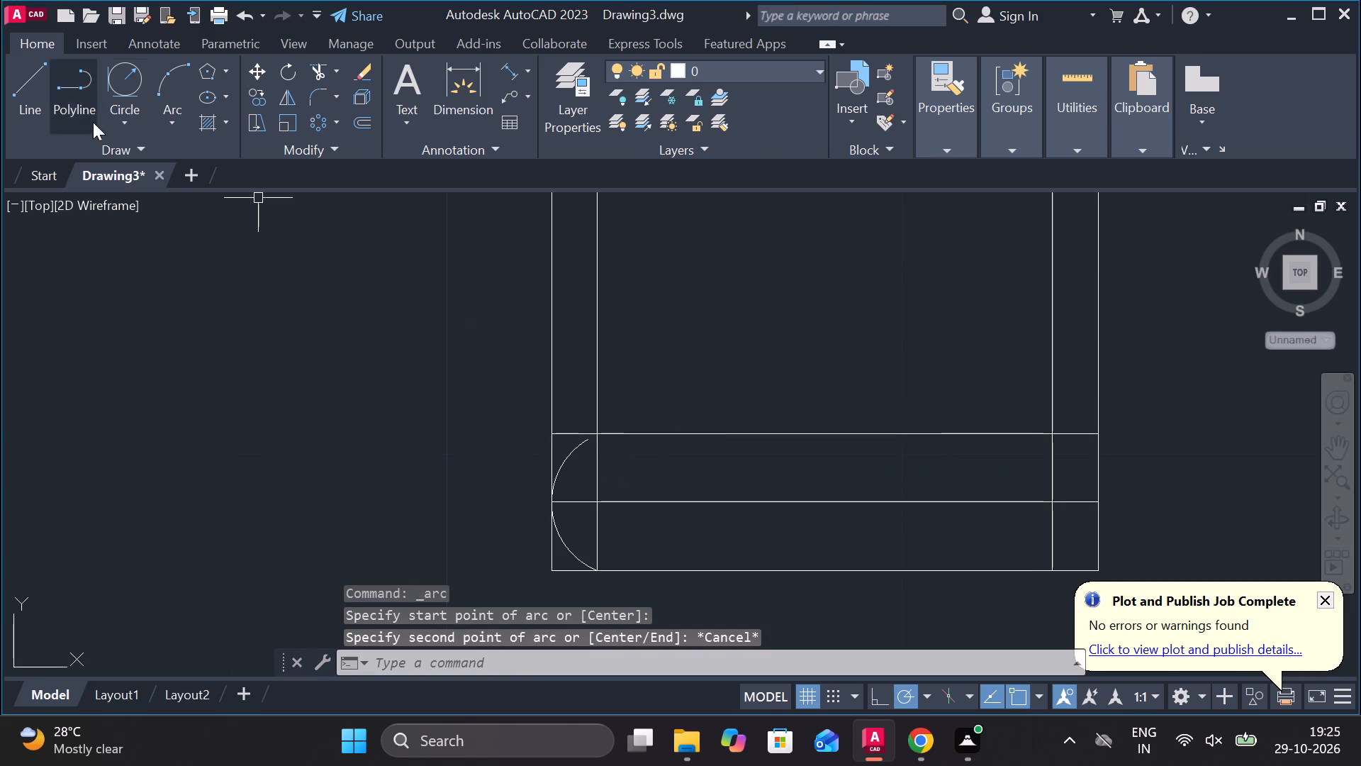
pyautogui.click(572, 453)
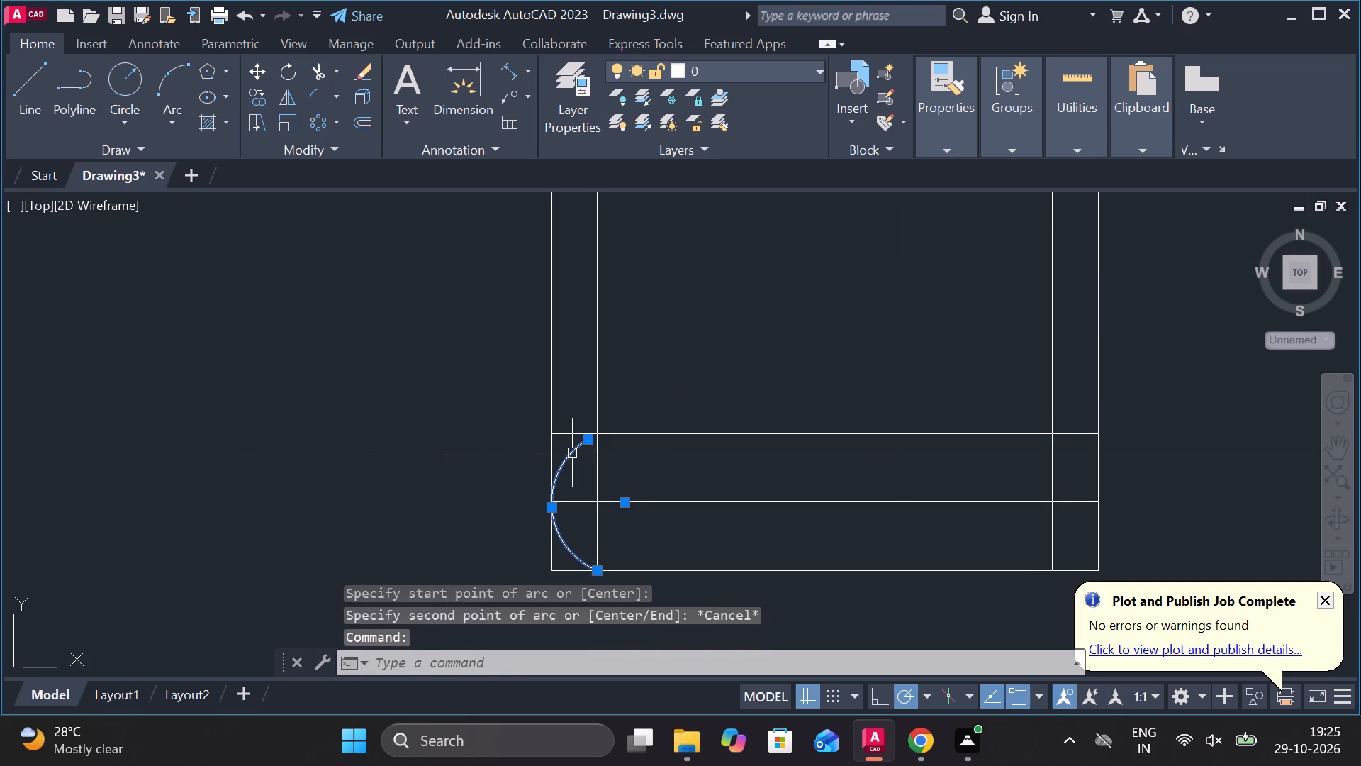
pyautogui.press('Delete')
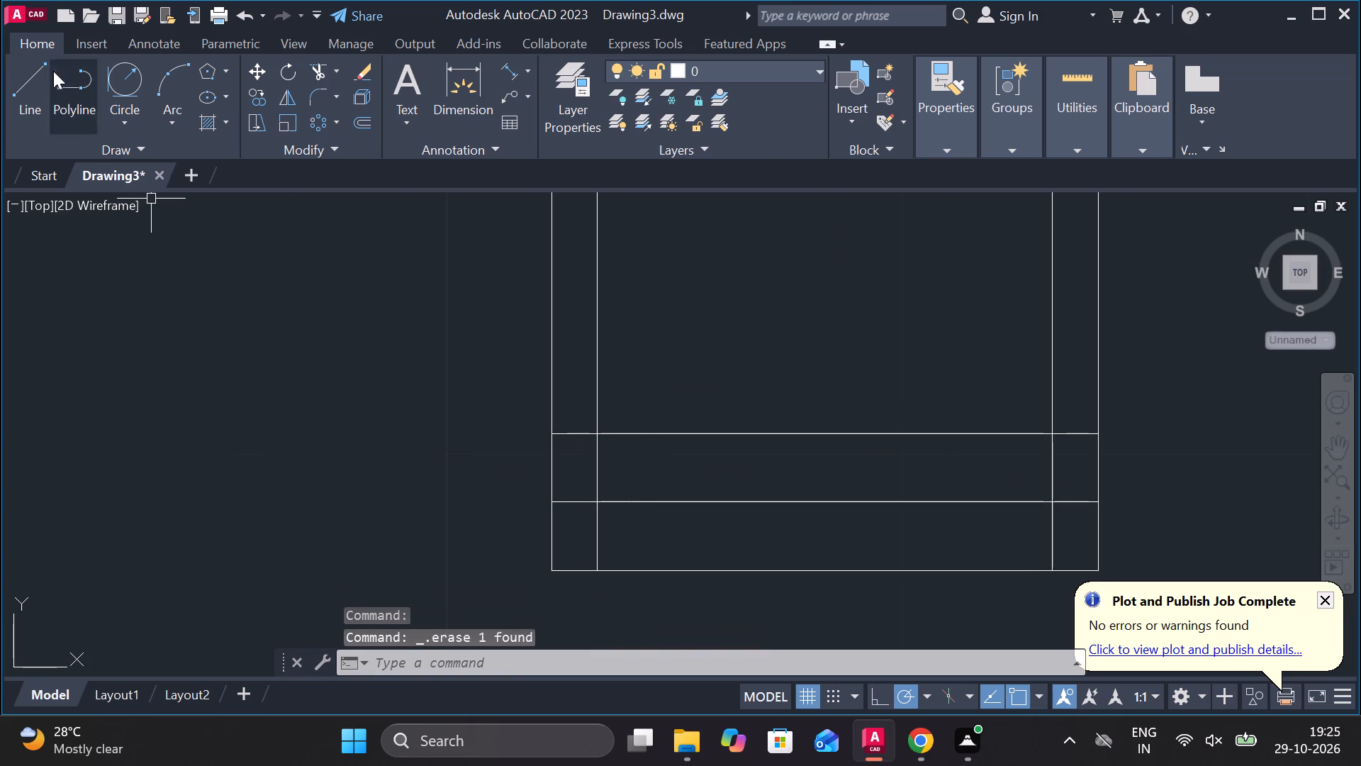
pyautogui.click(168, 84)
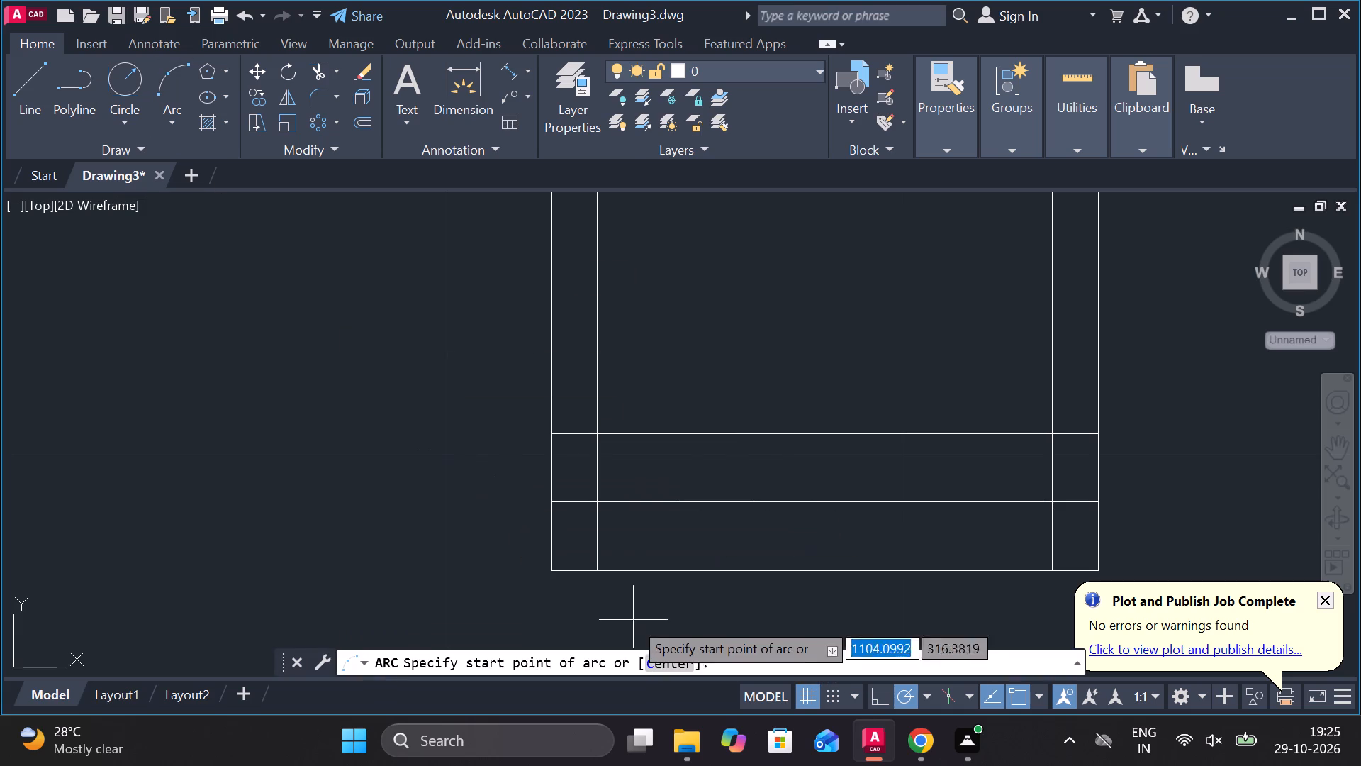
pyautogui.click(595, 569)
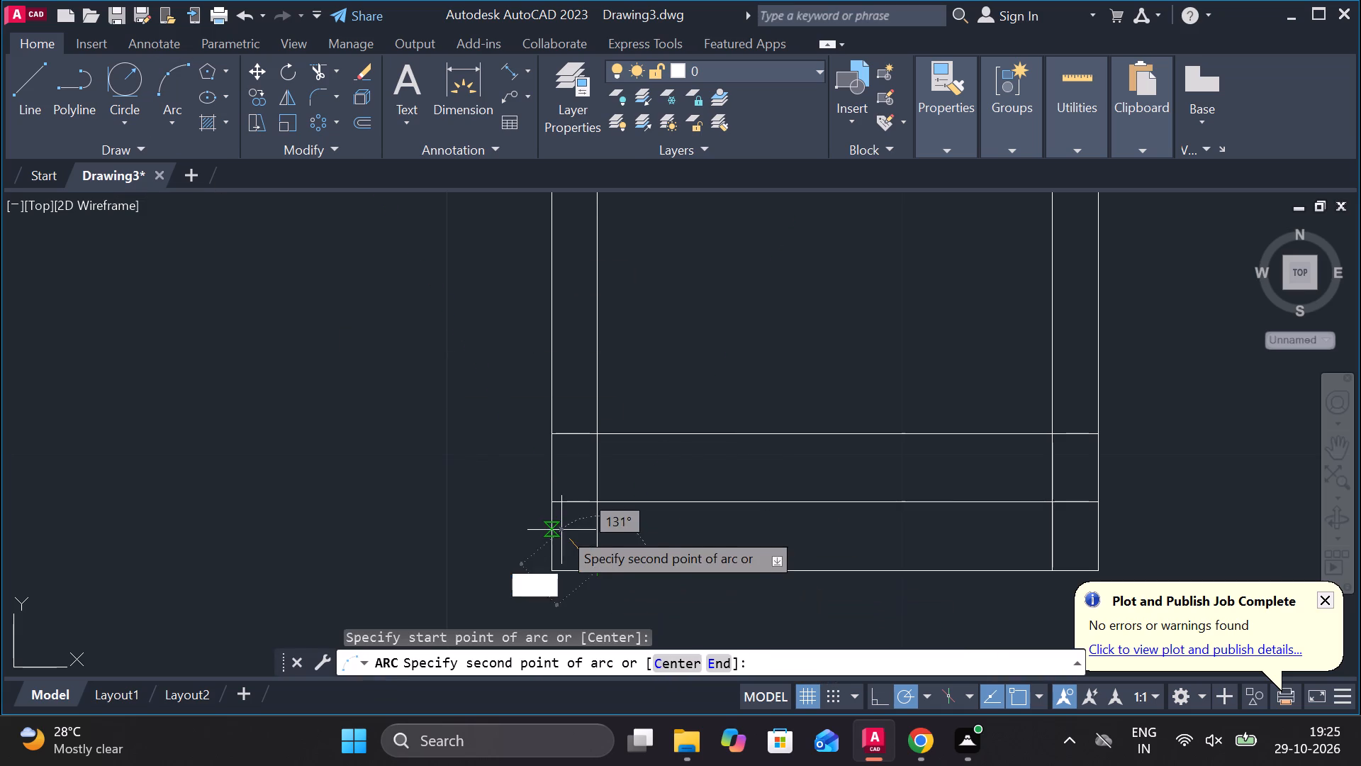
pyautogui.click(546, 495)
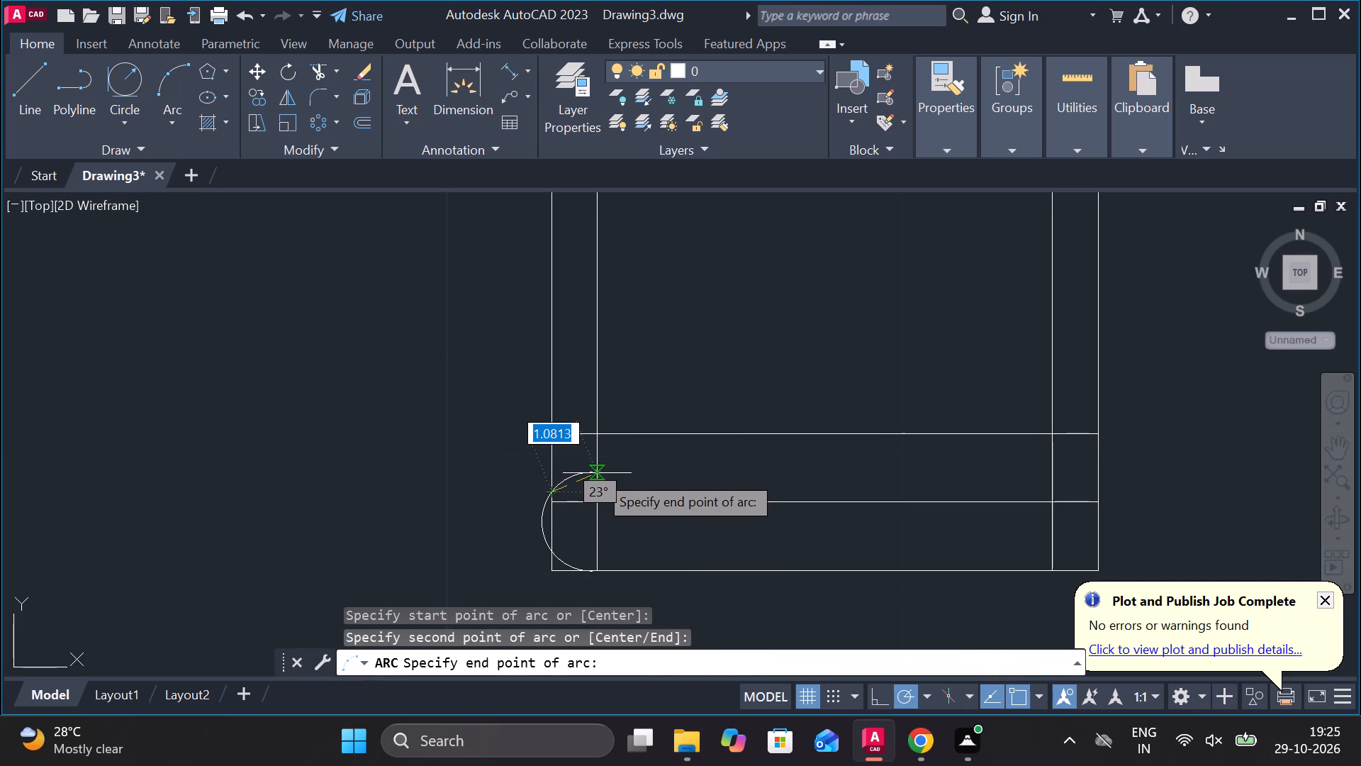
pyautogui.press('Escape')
# Draw a three-point arc from the inner left vertical's bottom end through the outer edge at the 14.5-unit line to the 13-unit line intersection.
pyautogui.click(167, 78)
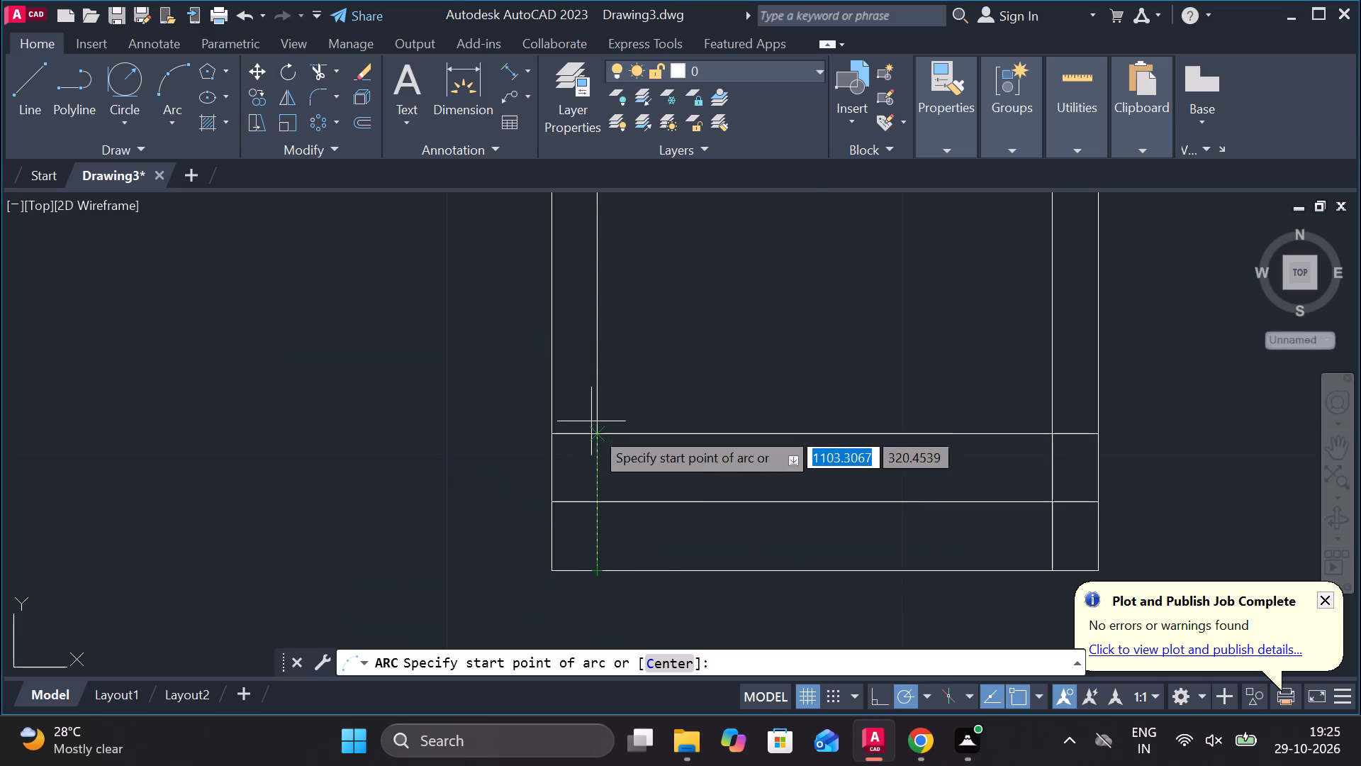
pyautogui.click(598, 572)
pyautogui.click(549, 496)
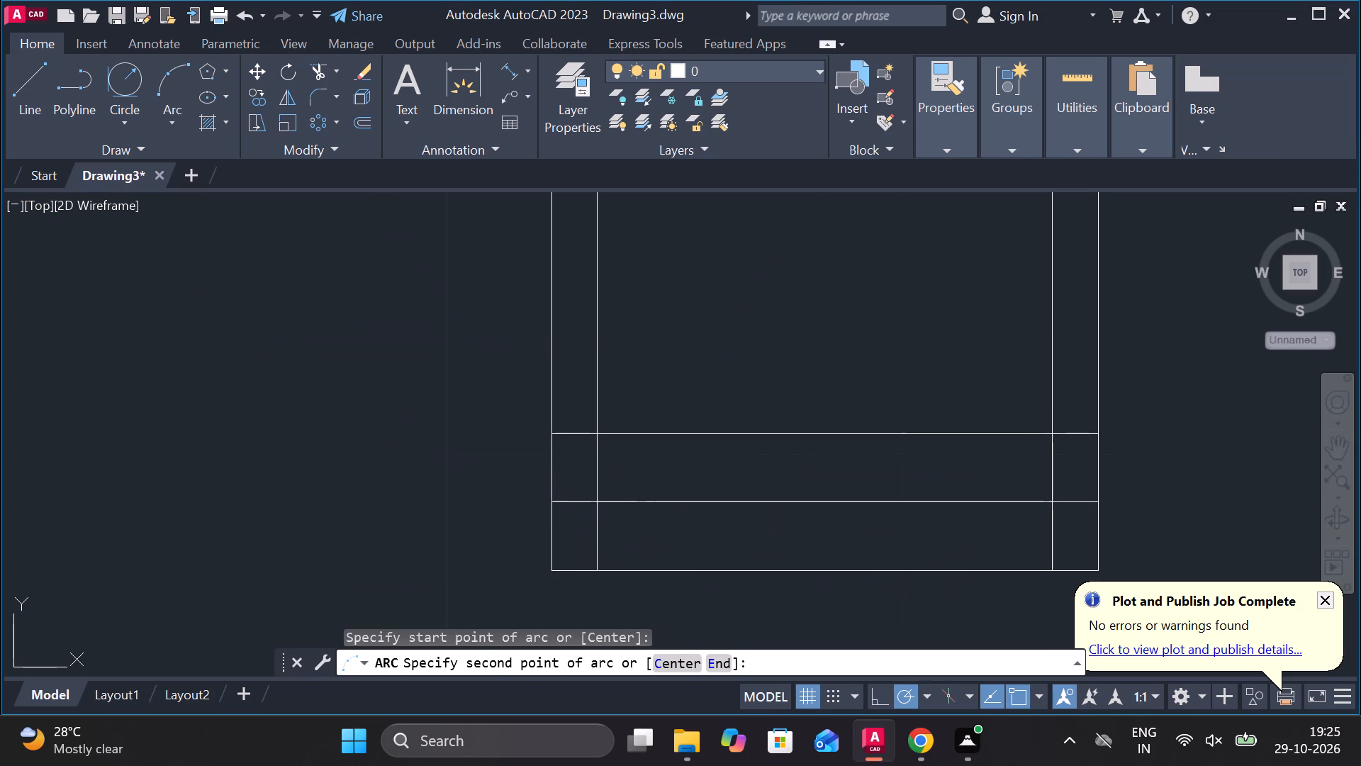
pyautogui.doubleClick(598, 432)
pyautogui.press('Escape')
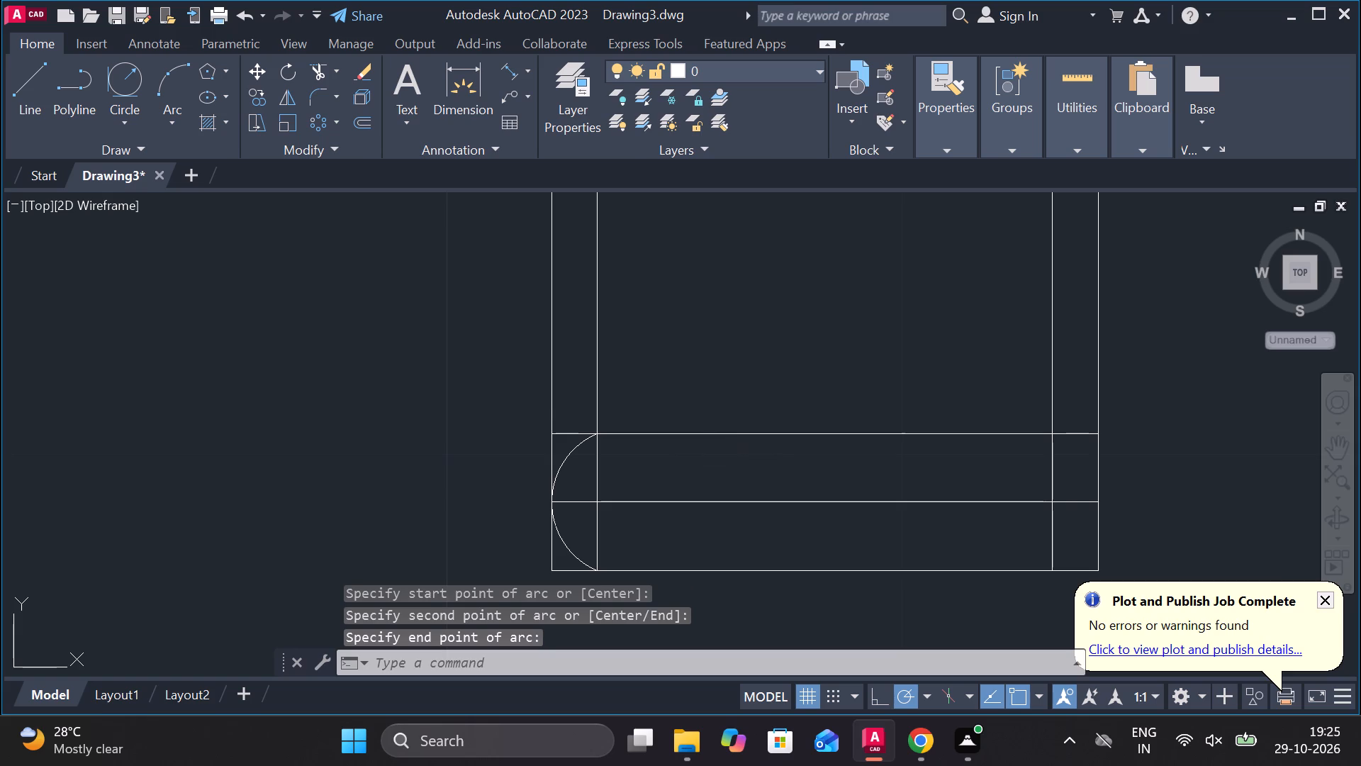
# Draw a long three-point arc from the lower arc's top end through the outer left edge's midpoint to the inner vertical's 3-unit line intersection.
pyautogui.click(179, 81)
pyautogui.scroll(-3, 506, 379)
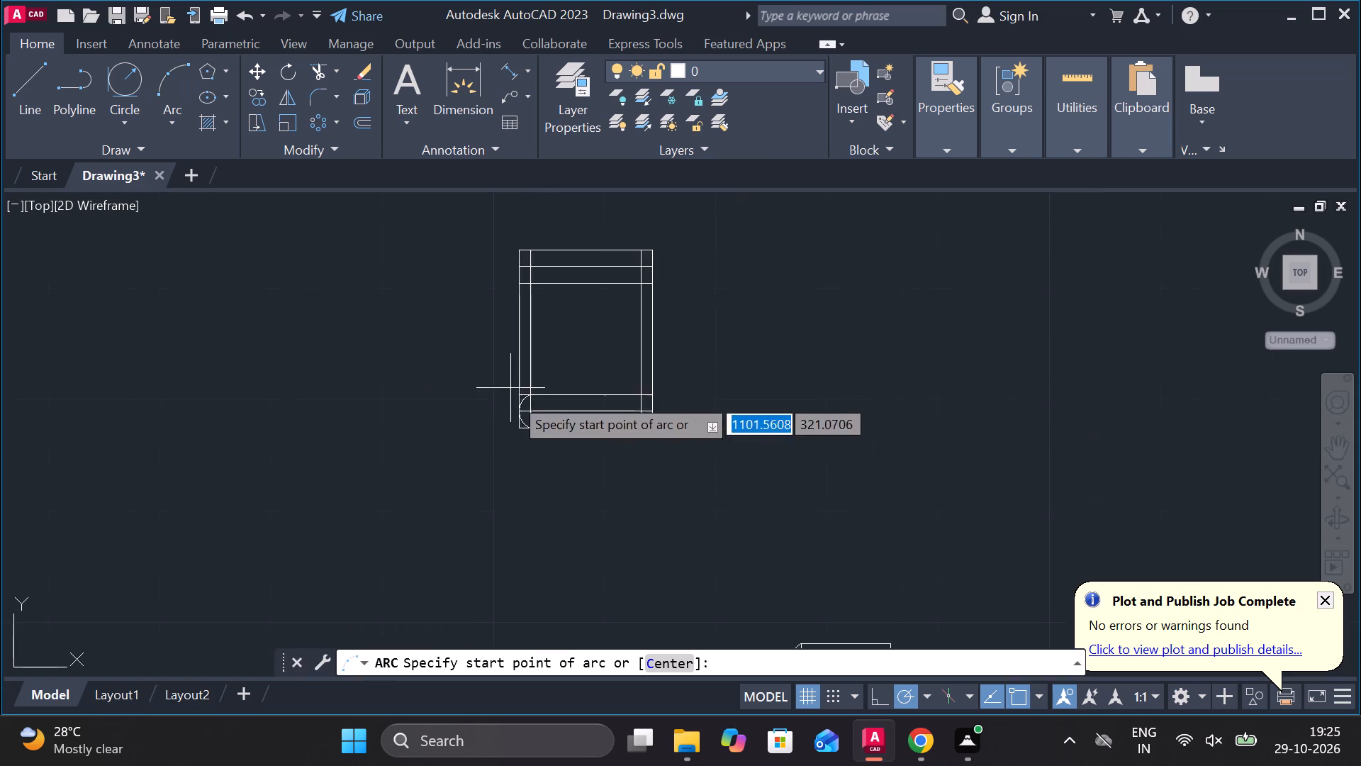
pyautogui.scroll(3, 549, 387)
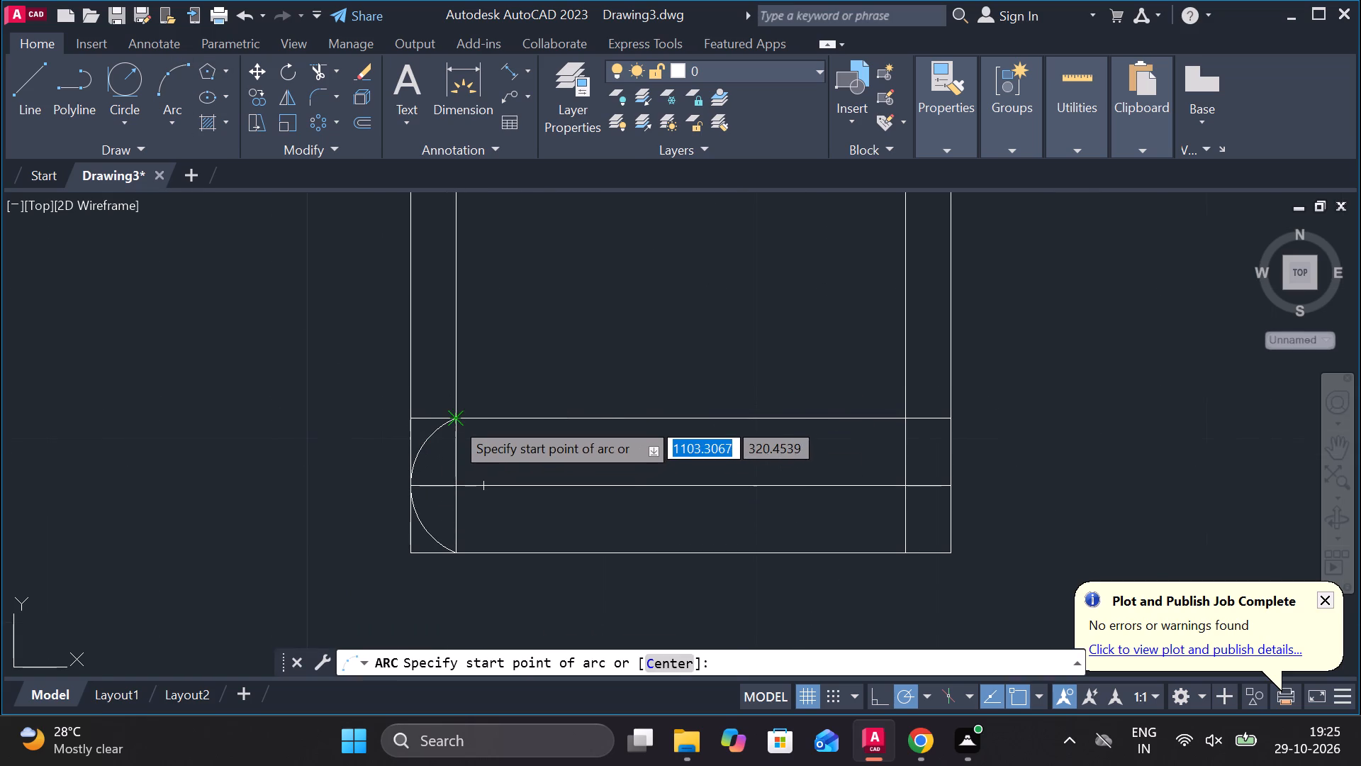
pyautogui.click(454, 420)
pyautogui.scroll(-3, 463, 302)
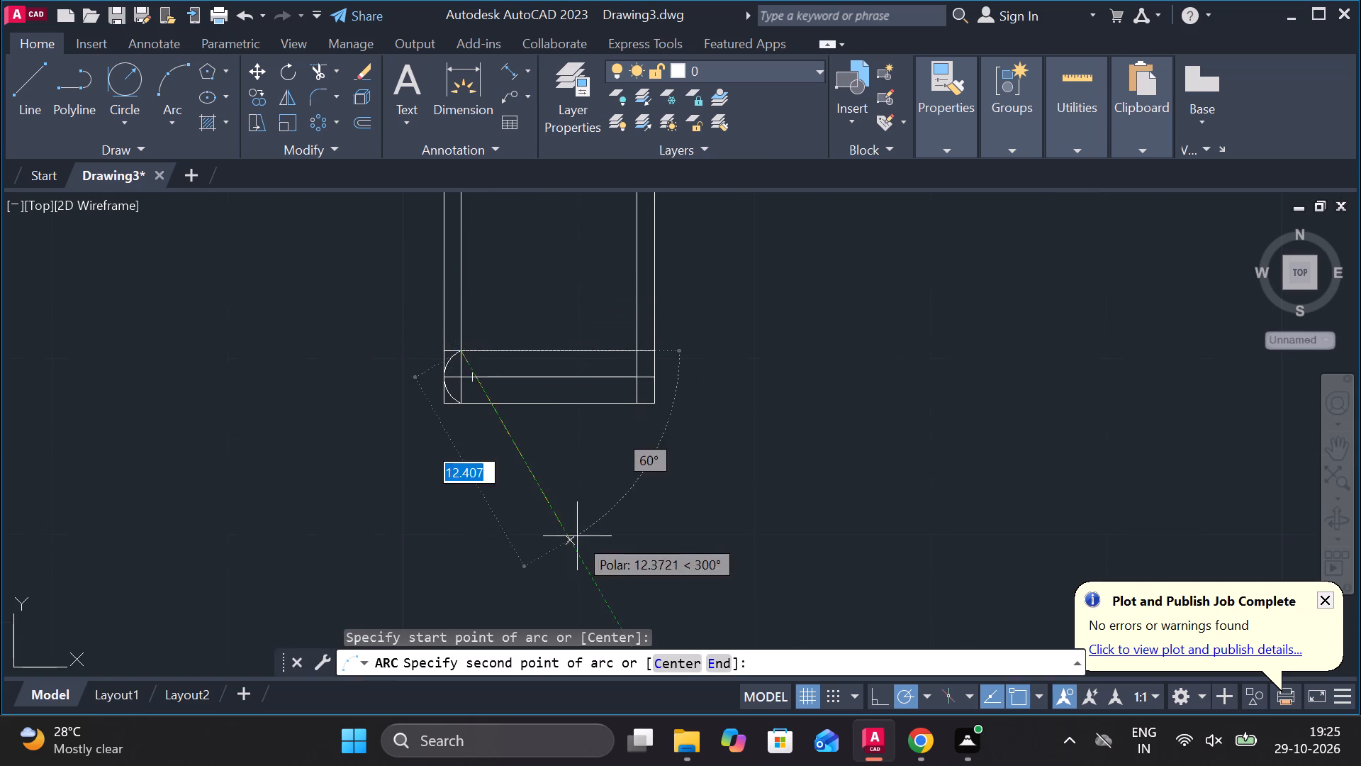
pyautogui.scroll(-3, 577, 536)
pyautogui.scroll(3, 550, 470)
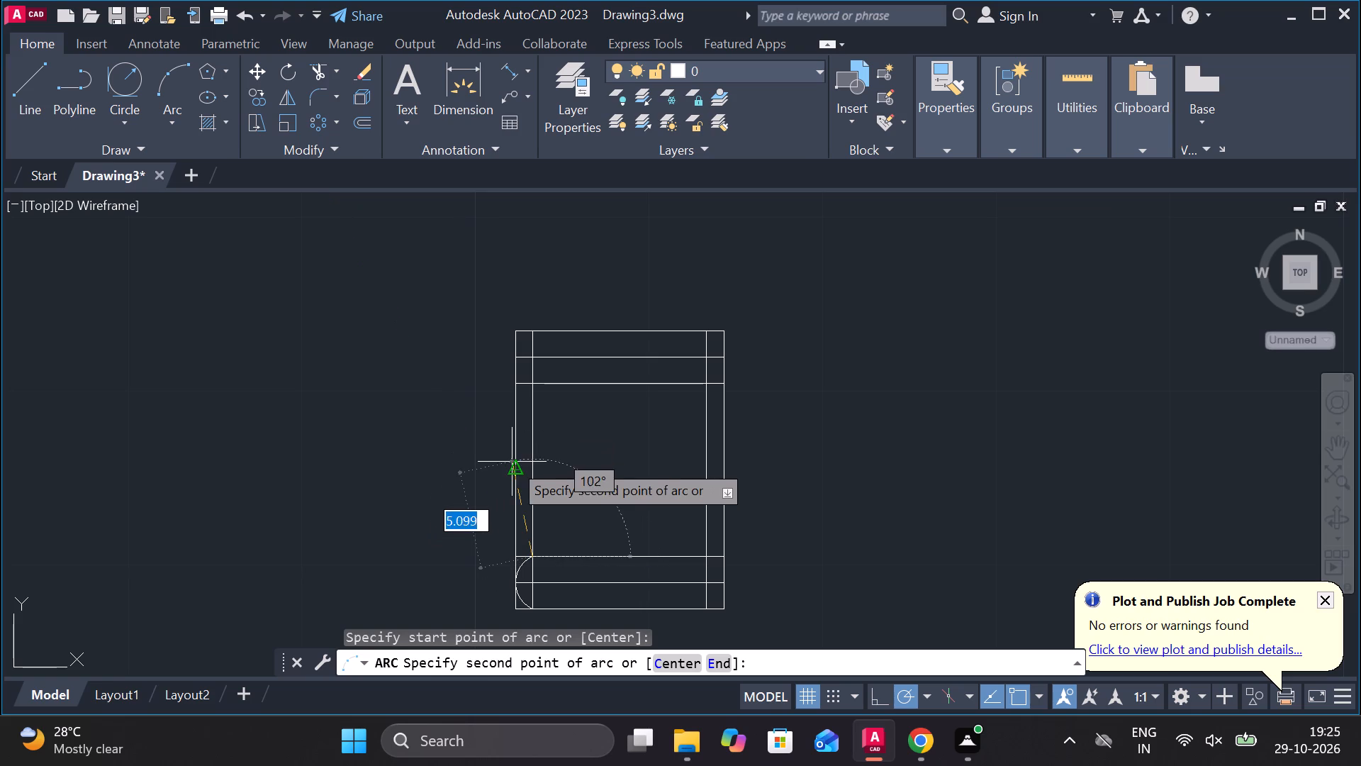
pyautogui.click(518, 467)
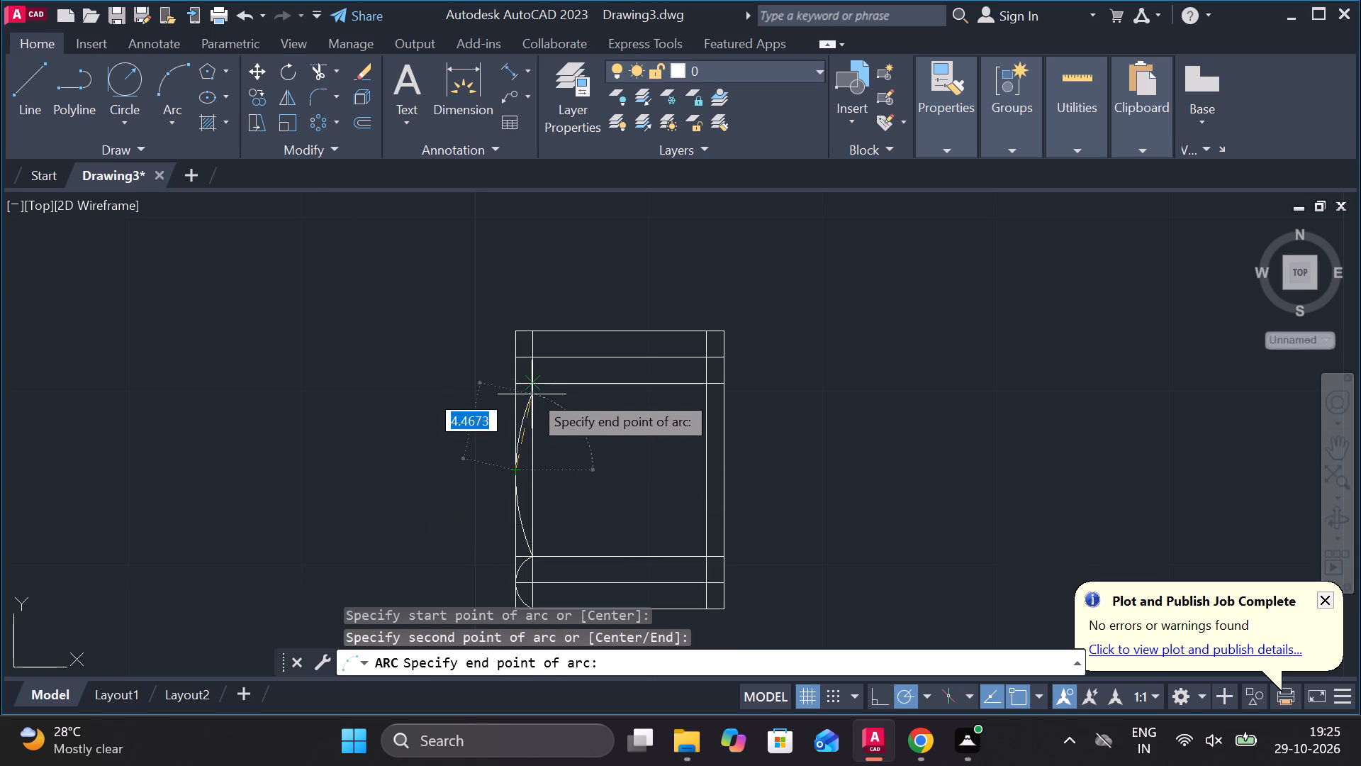
pyautogui.scroll(2, 527, 382)
pyautogui.click(527, 382)
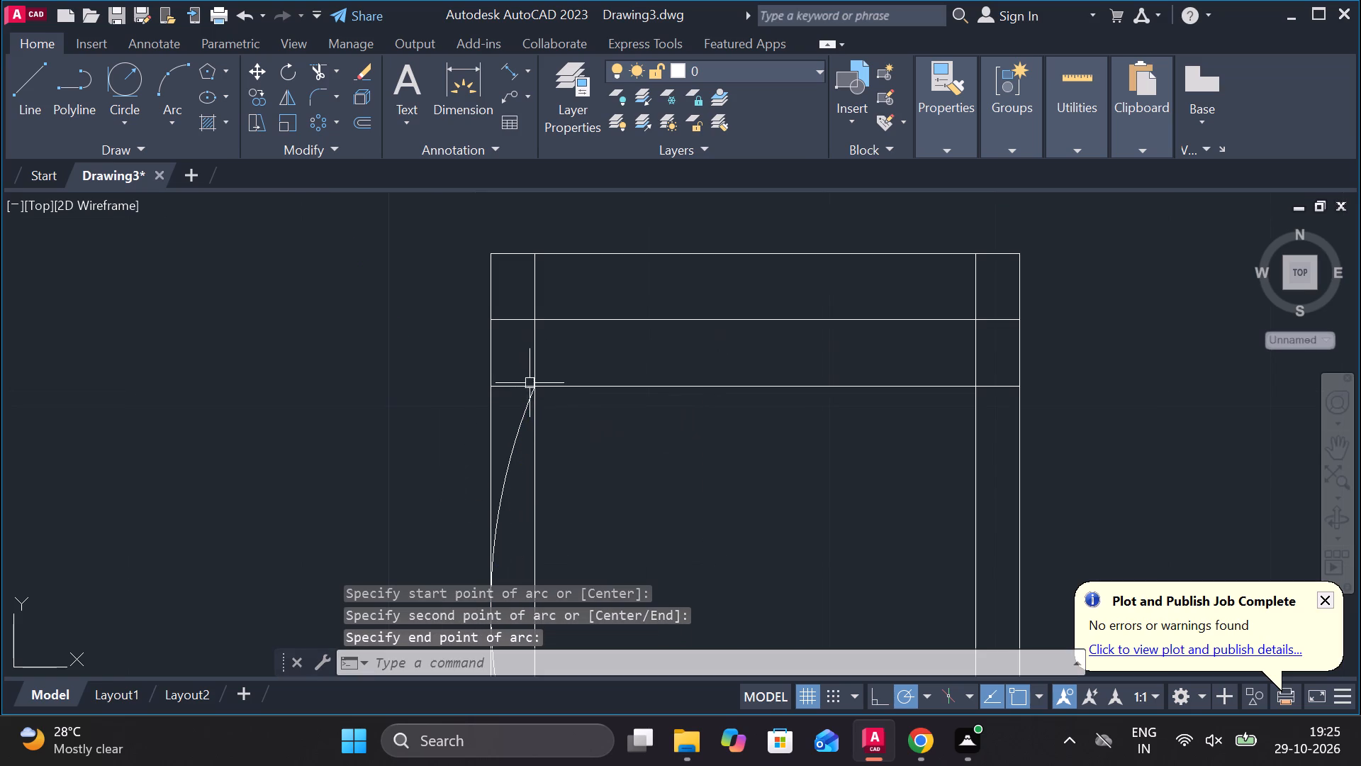
pyautogui.press('Escape')
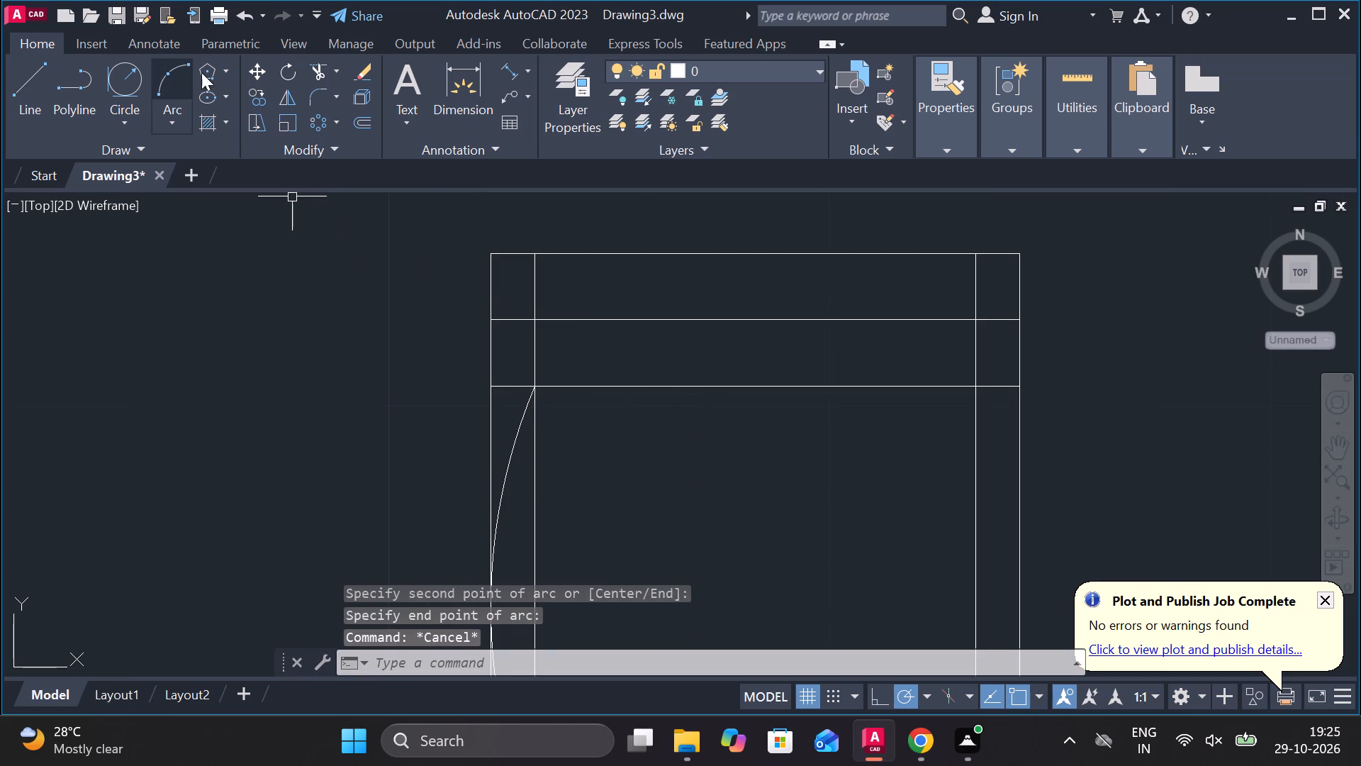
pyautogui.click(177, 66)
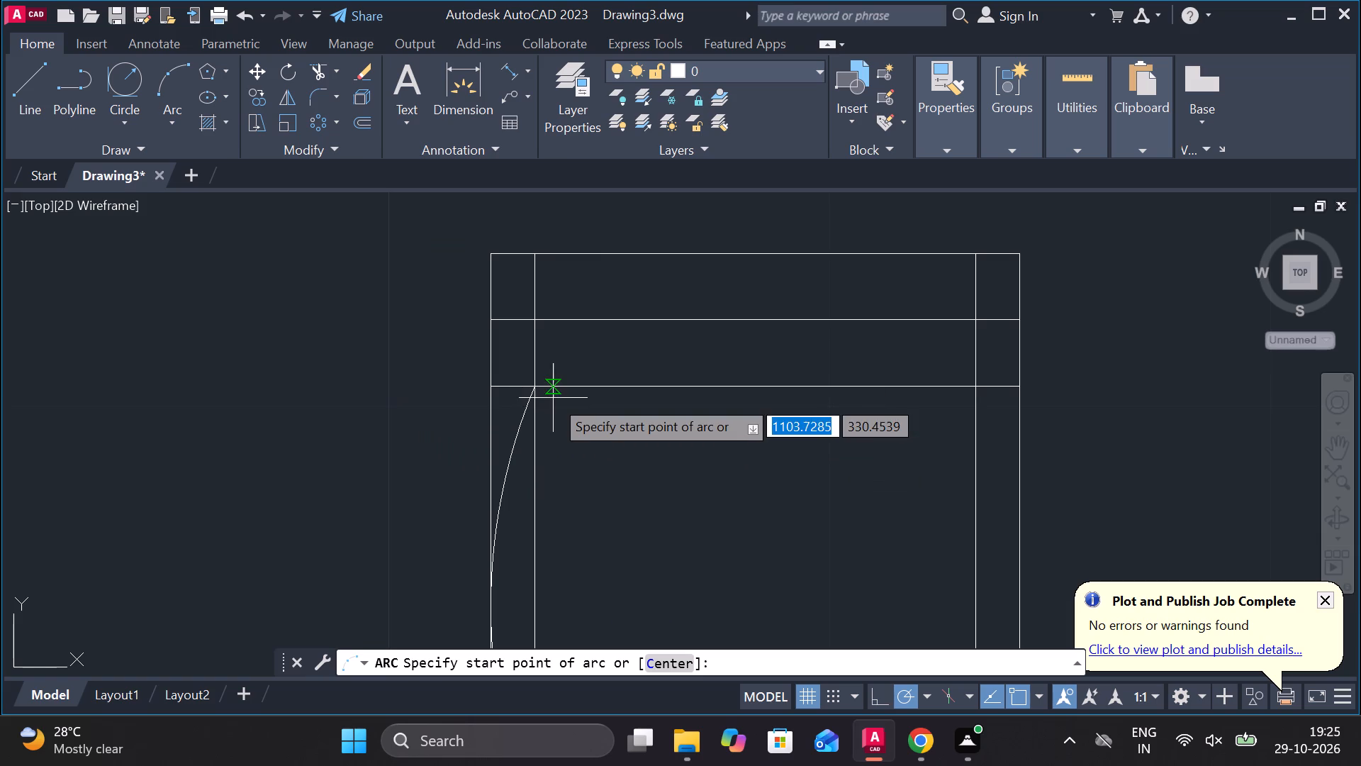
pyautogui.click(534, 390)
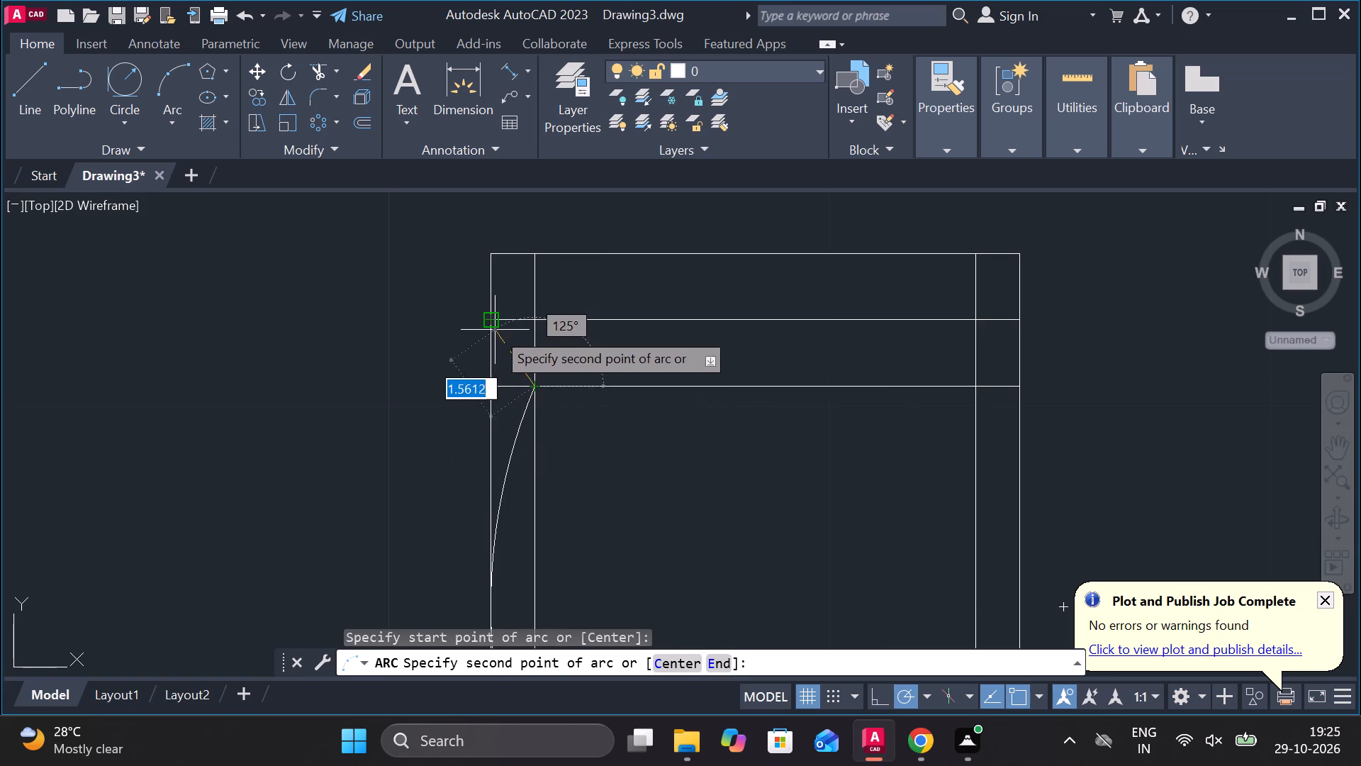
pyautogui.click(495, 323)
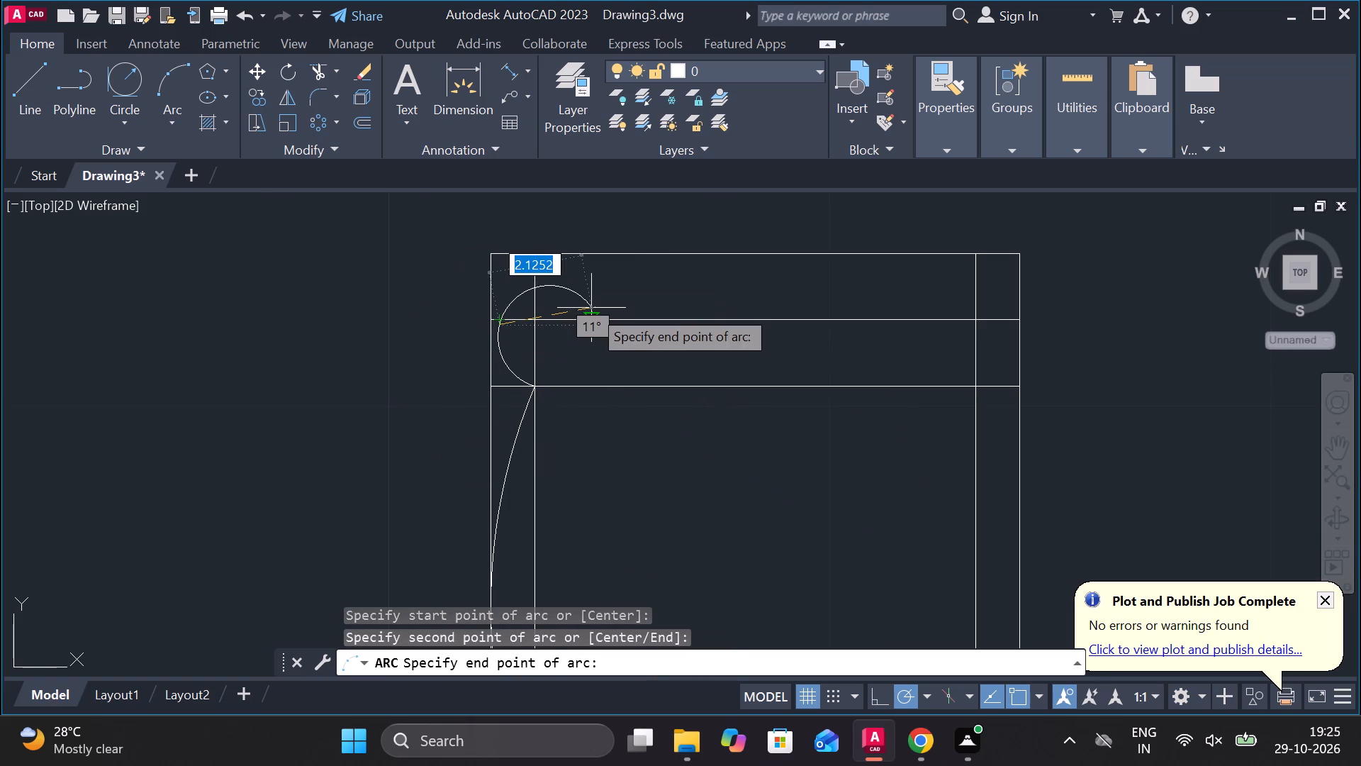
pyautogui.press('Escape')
# Draw a three-point arc from the long arc's top end through the outer left edge at the 1.5-unit line to the inner vertical's top end.
pyautogui.click(180, 84)
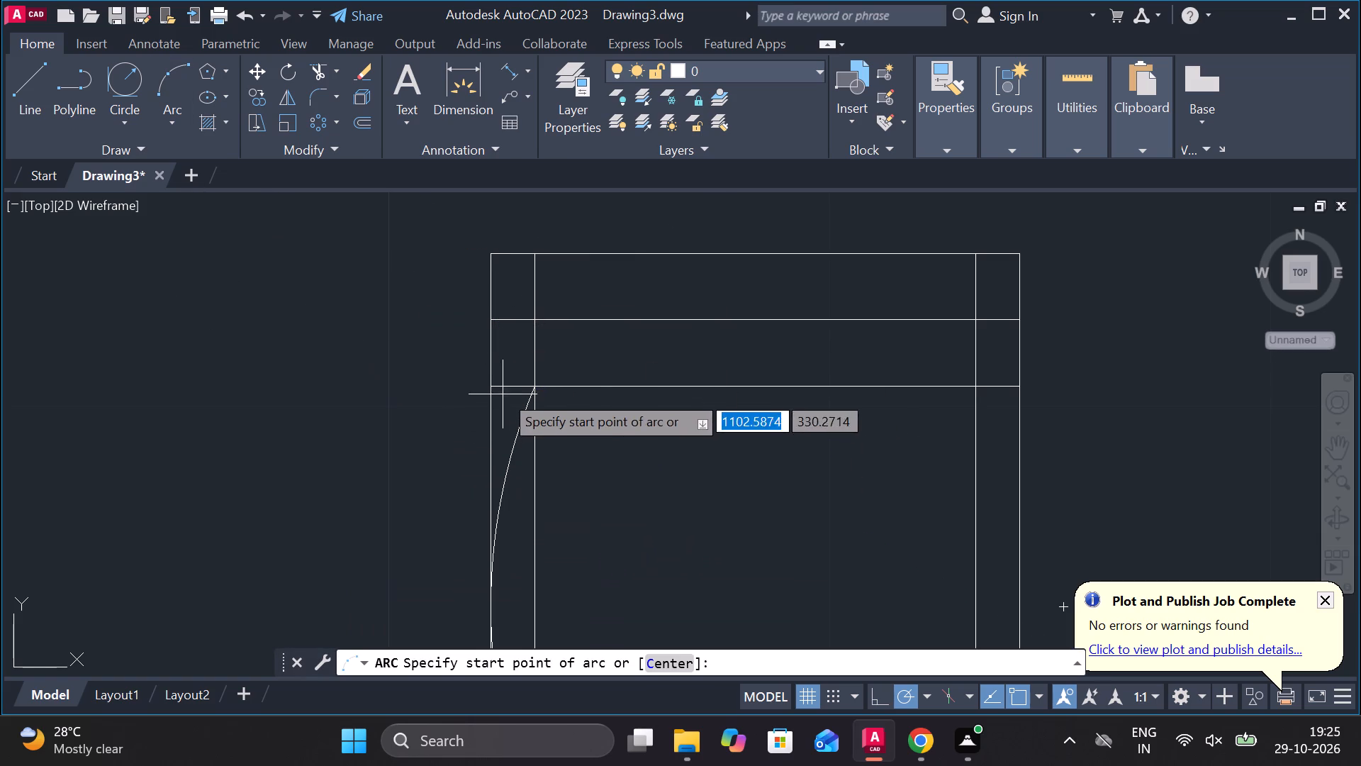
pyautogui.click(535, 387)
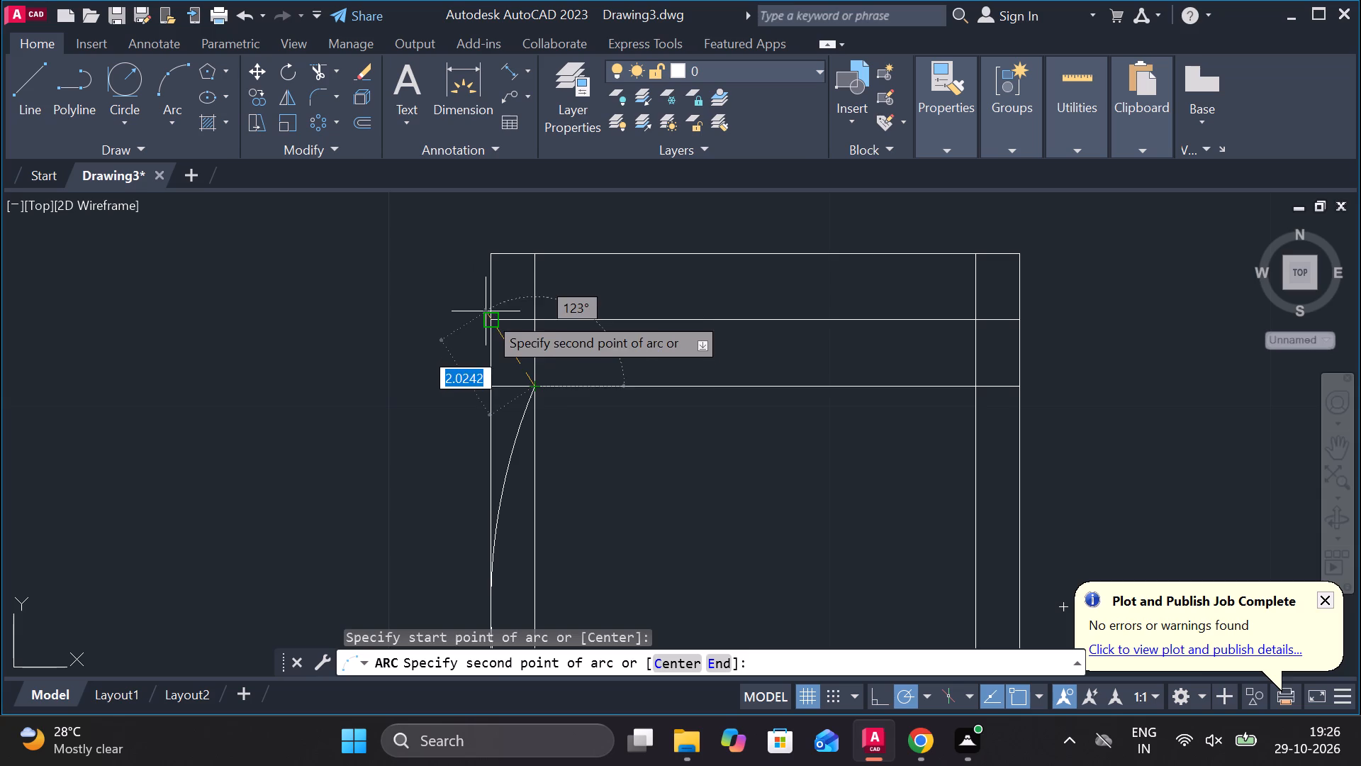
pyautogui.click(491, 321)
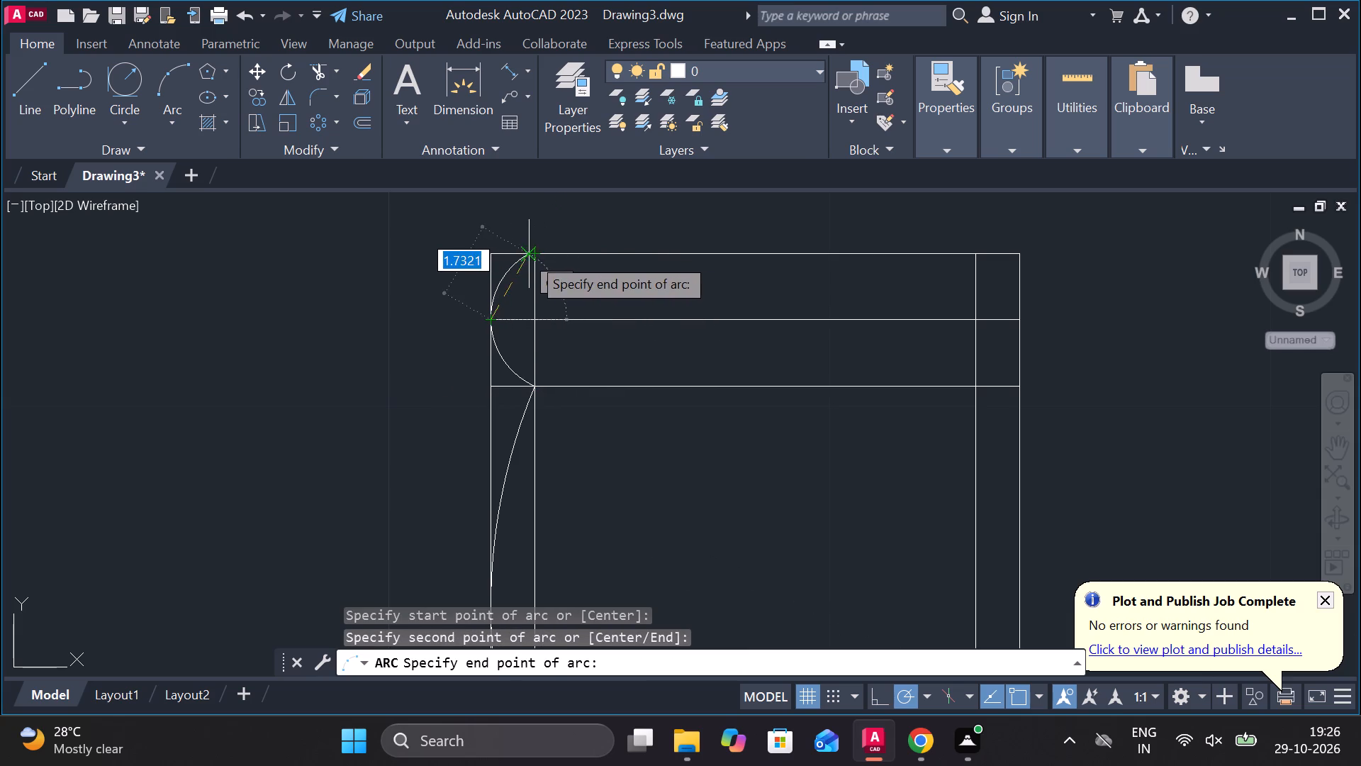
pyautogui.click(534, 255)
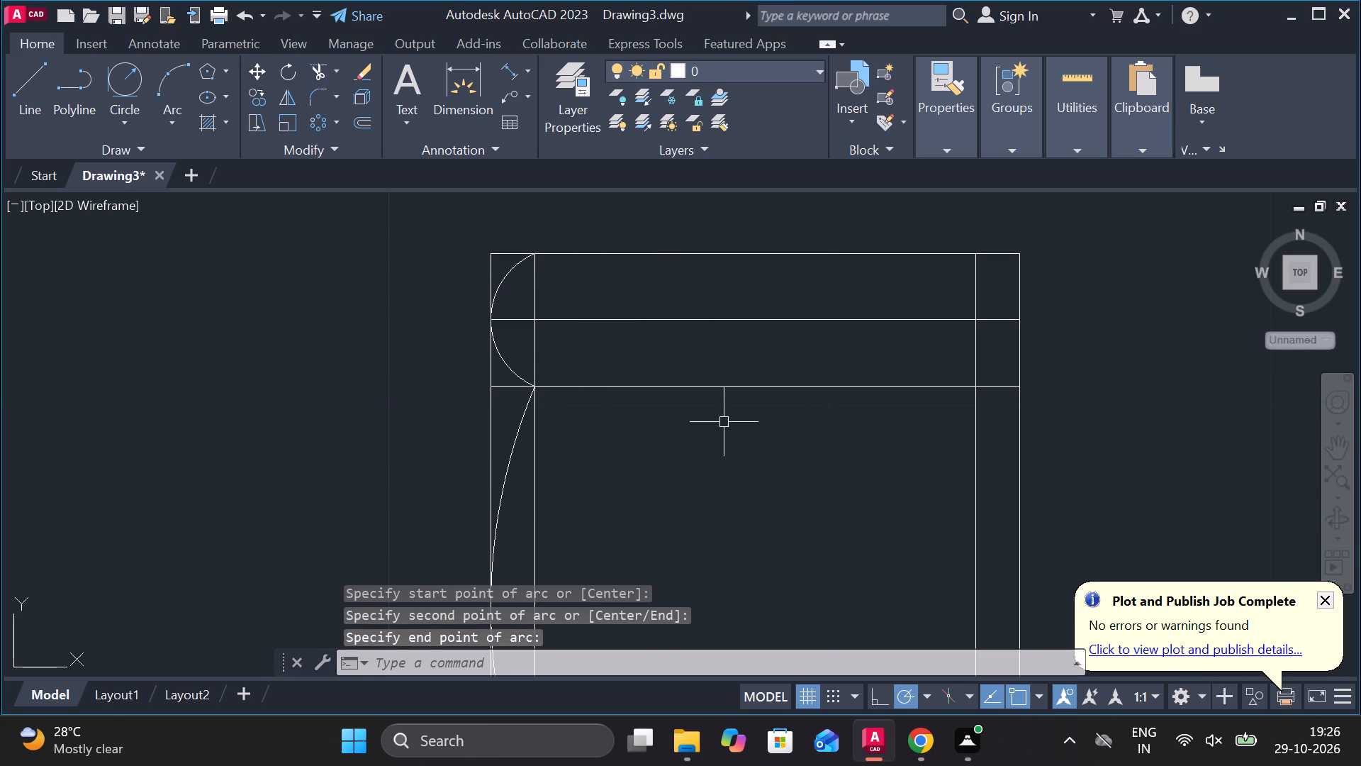
pyautogui.press('Escape')
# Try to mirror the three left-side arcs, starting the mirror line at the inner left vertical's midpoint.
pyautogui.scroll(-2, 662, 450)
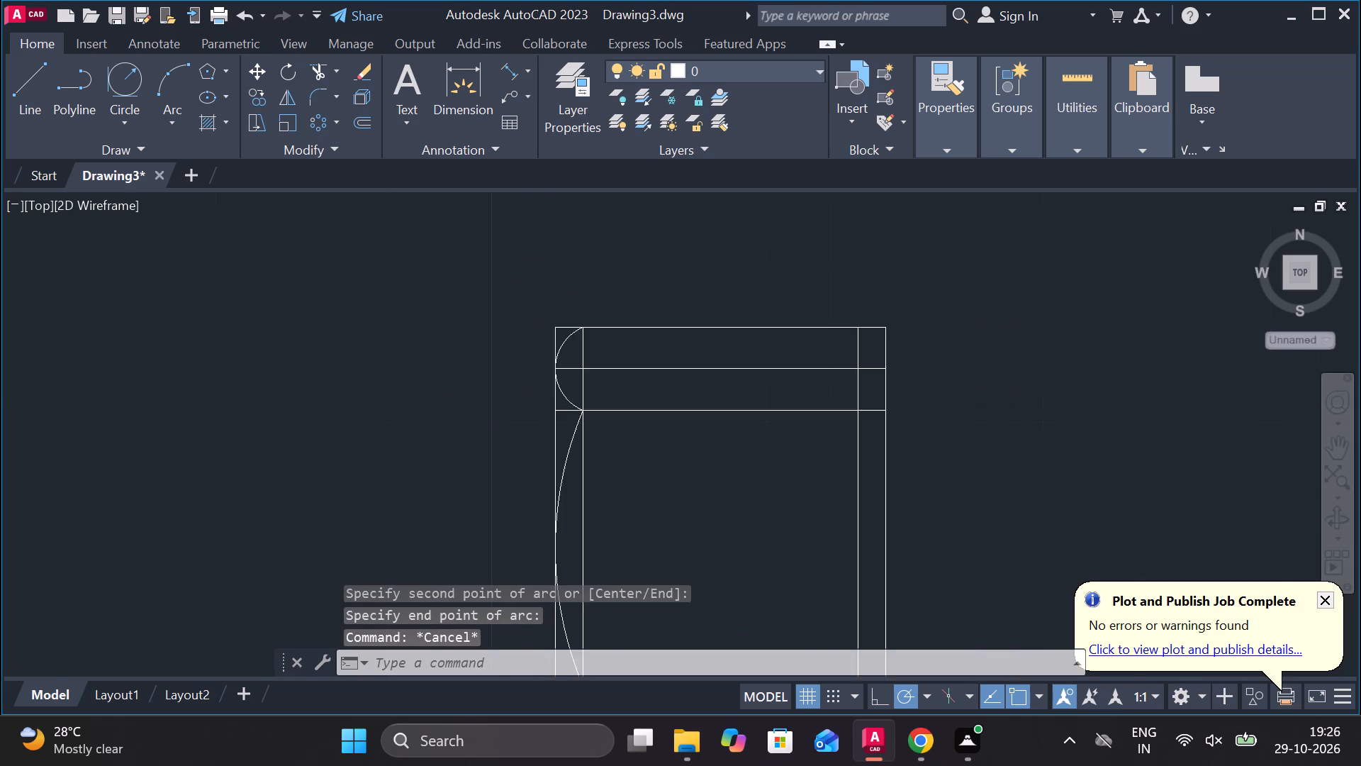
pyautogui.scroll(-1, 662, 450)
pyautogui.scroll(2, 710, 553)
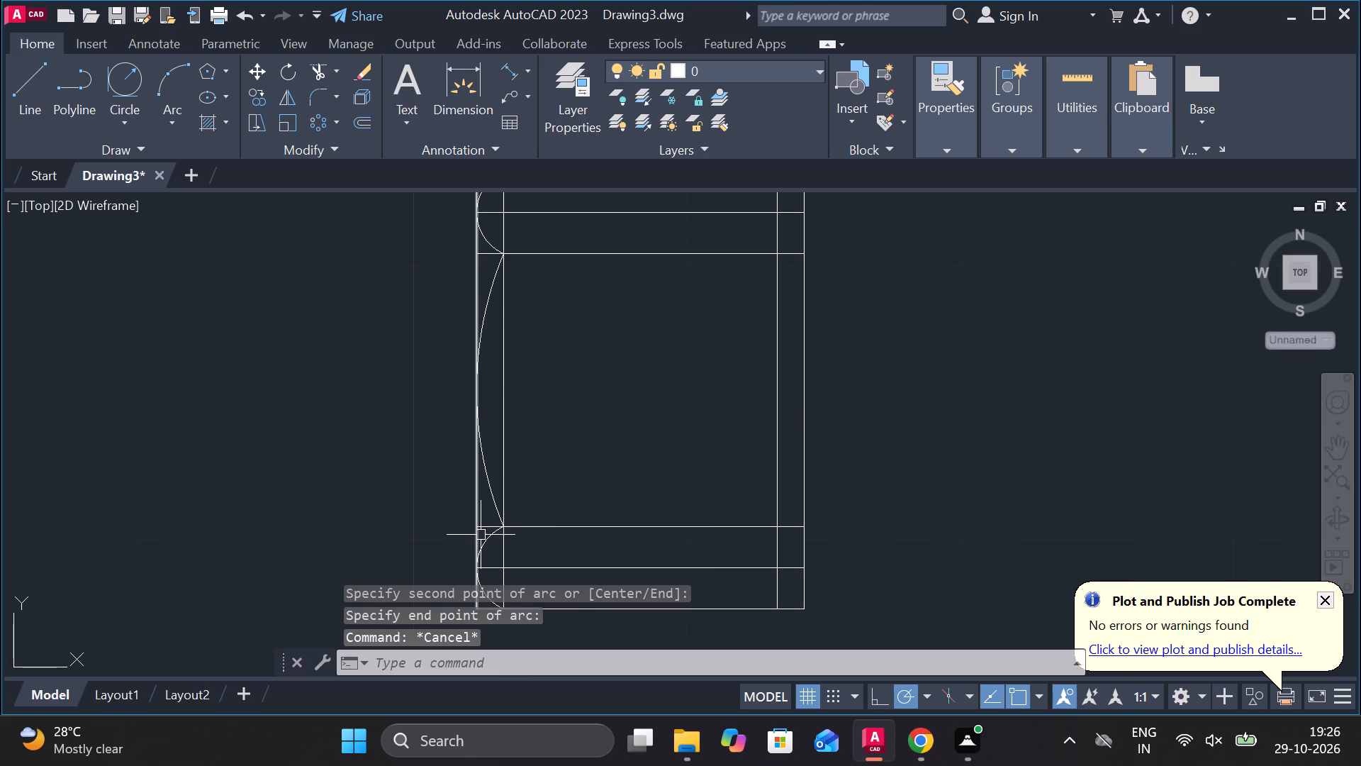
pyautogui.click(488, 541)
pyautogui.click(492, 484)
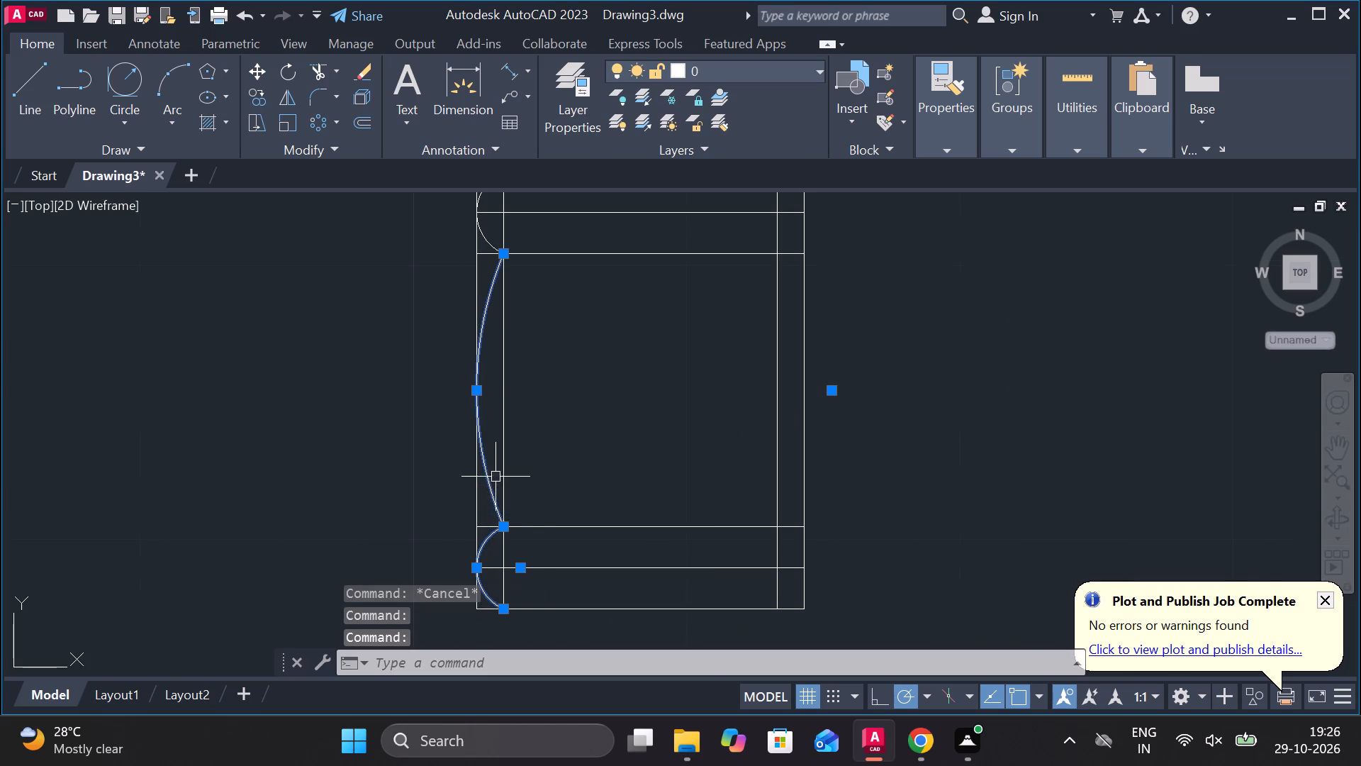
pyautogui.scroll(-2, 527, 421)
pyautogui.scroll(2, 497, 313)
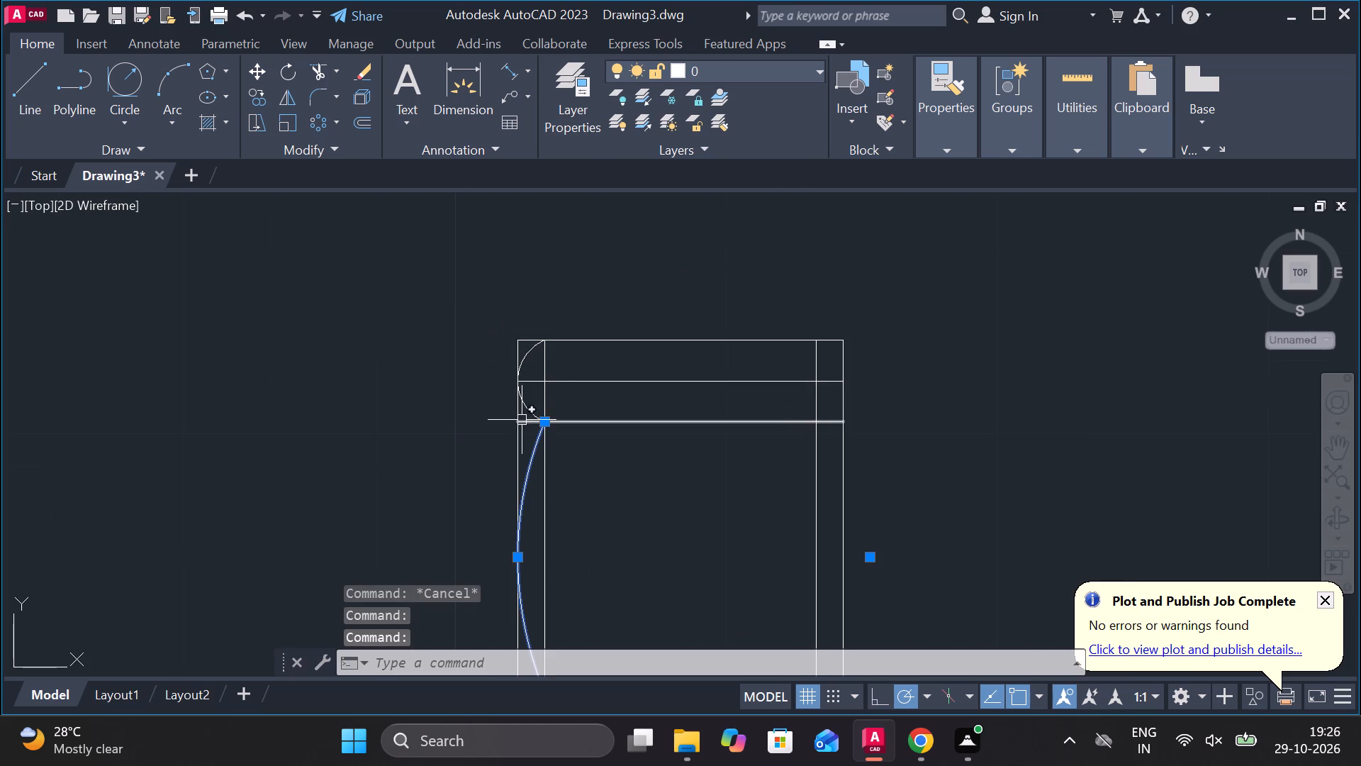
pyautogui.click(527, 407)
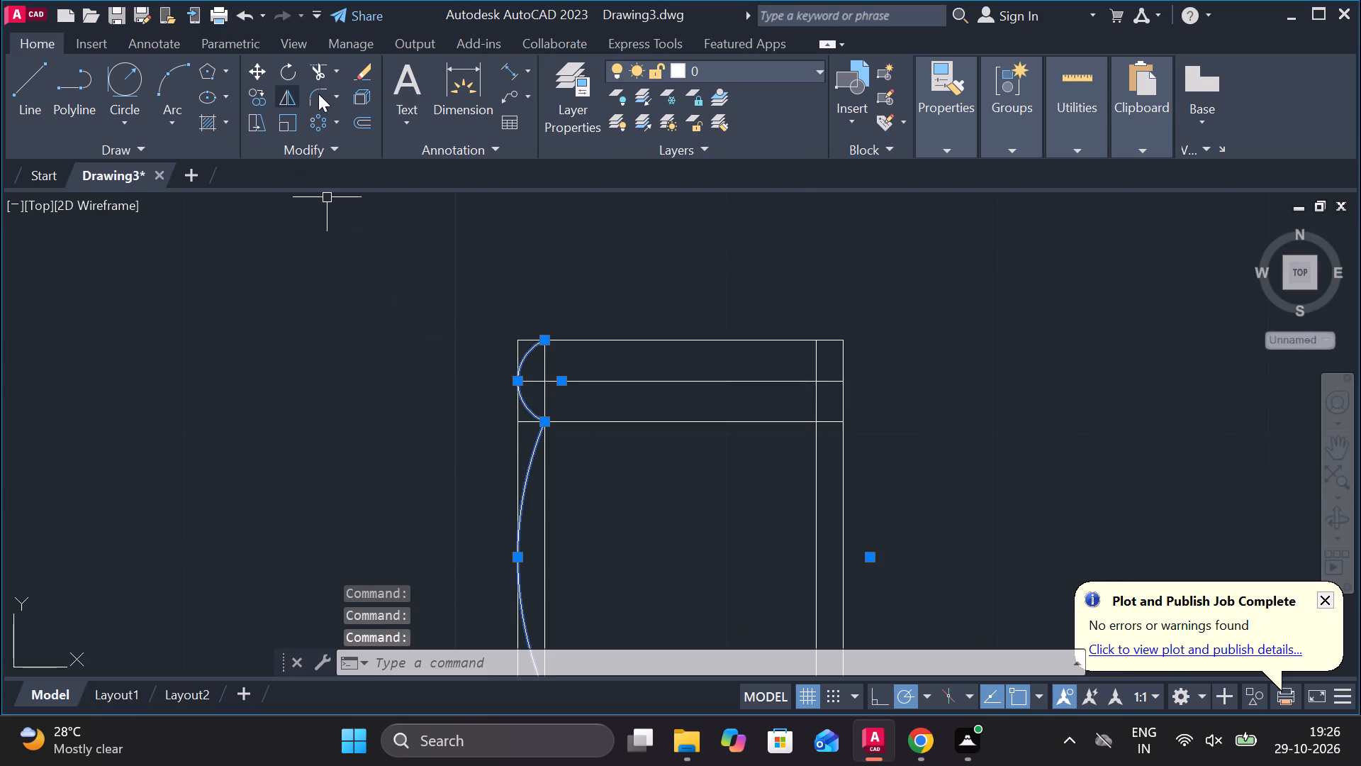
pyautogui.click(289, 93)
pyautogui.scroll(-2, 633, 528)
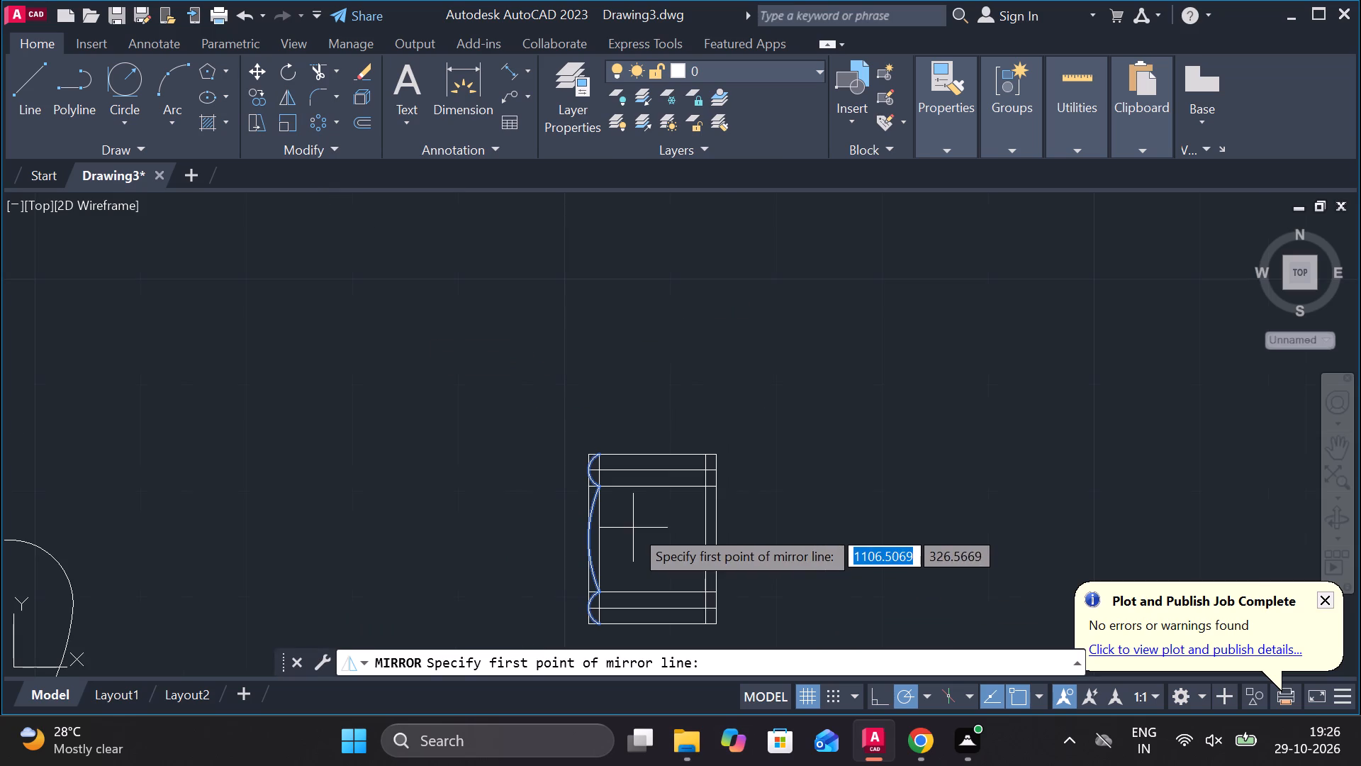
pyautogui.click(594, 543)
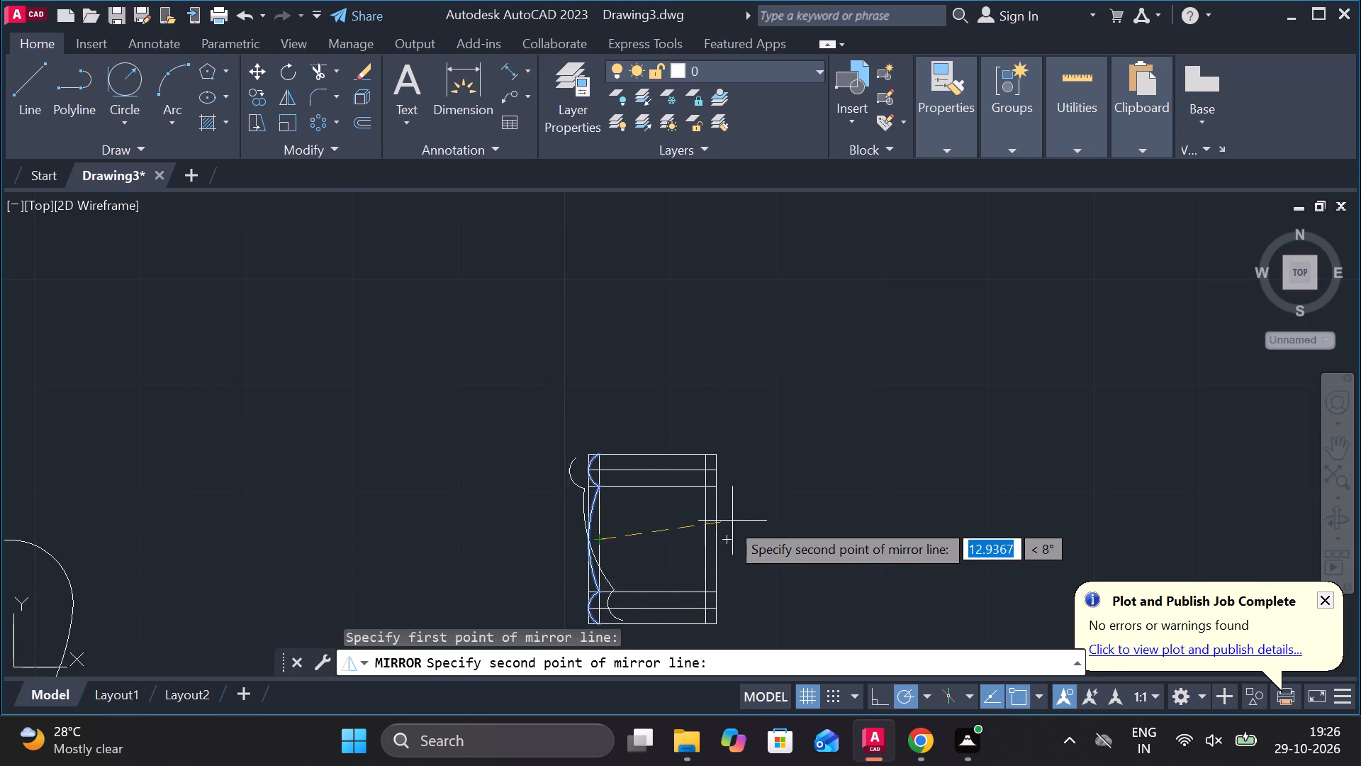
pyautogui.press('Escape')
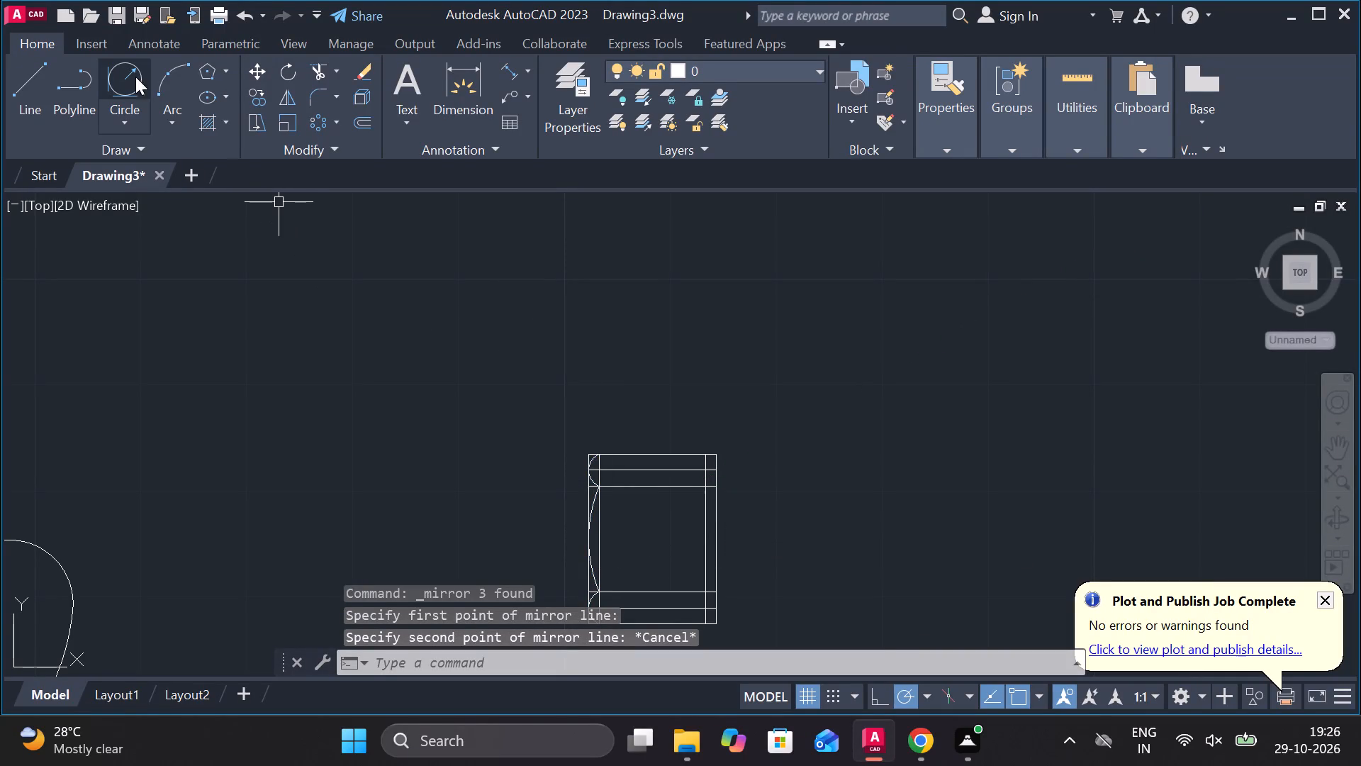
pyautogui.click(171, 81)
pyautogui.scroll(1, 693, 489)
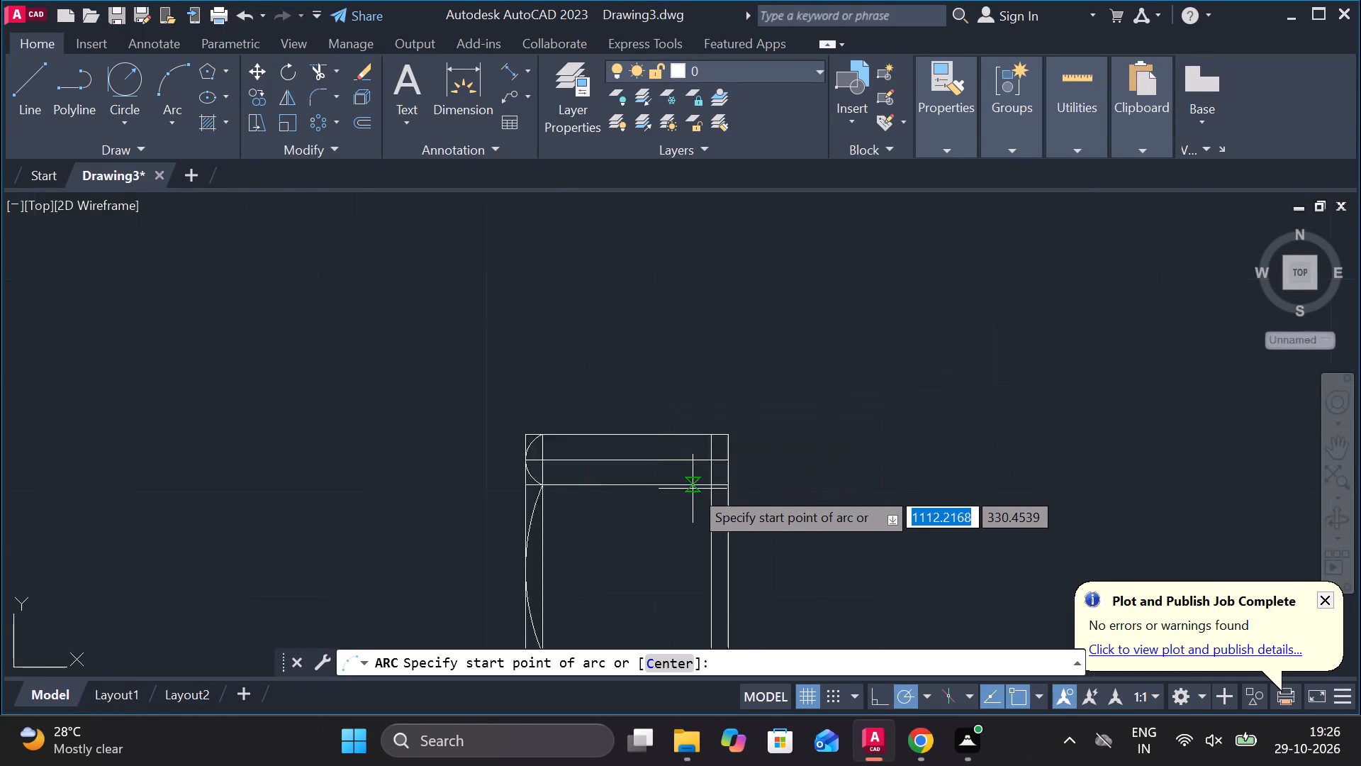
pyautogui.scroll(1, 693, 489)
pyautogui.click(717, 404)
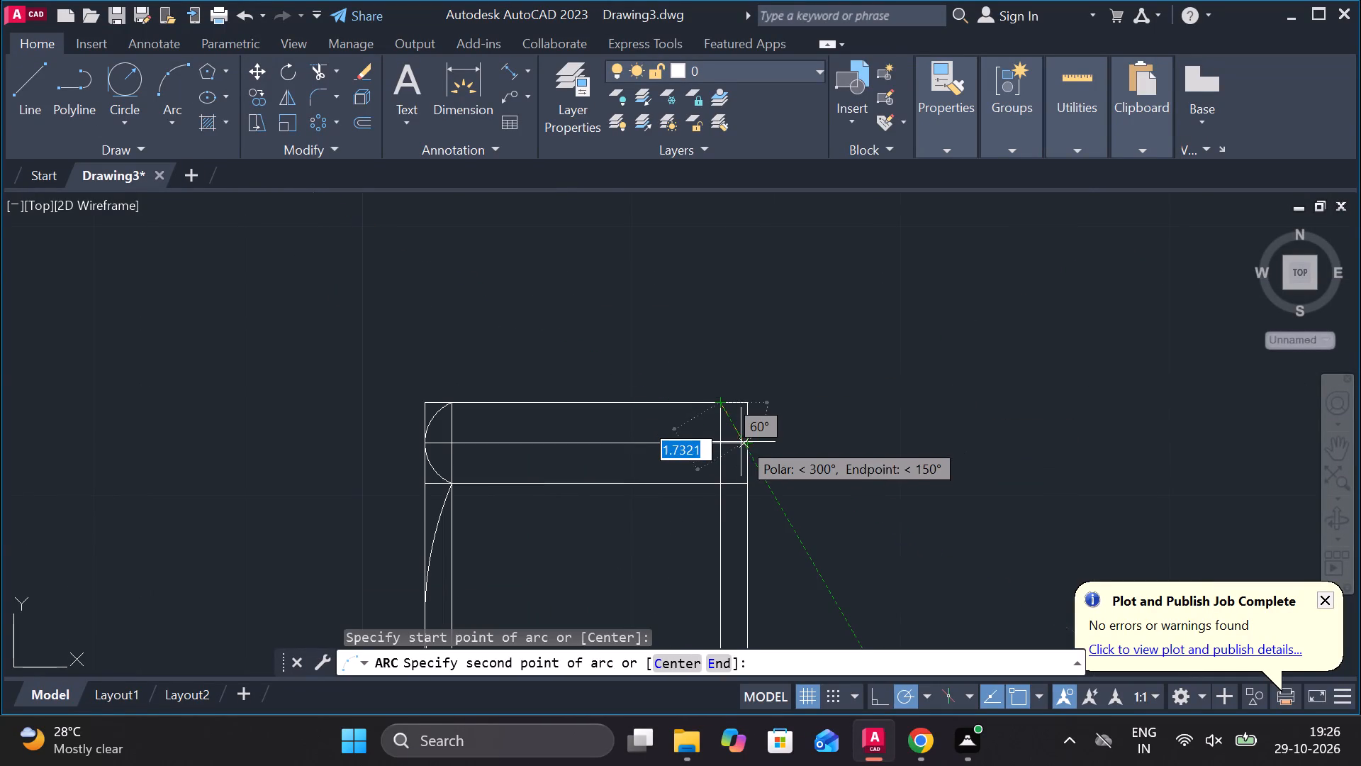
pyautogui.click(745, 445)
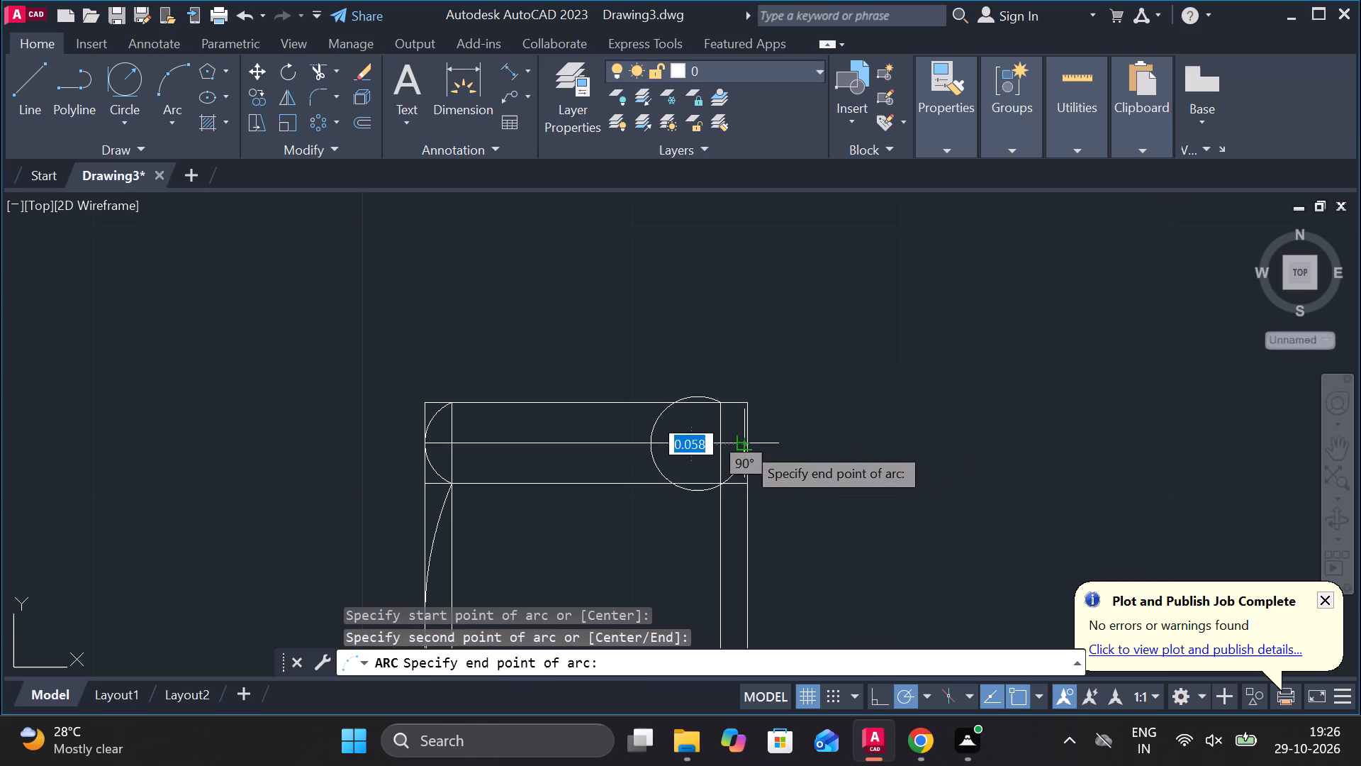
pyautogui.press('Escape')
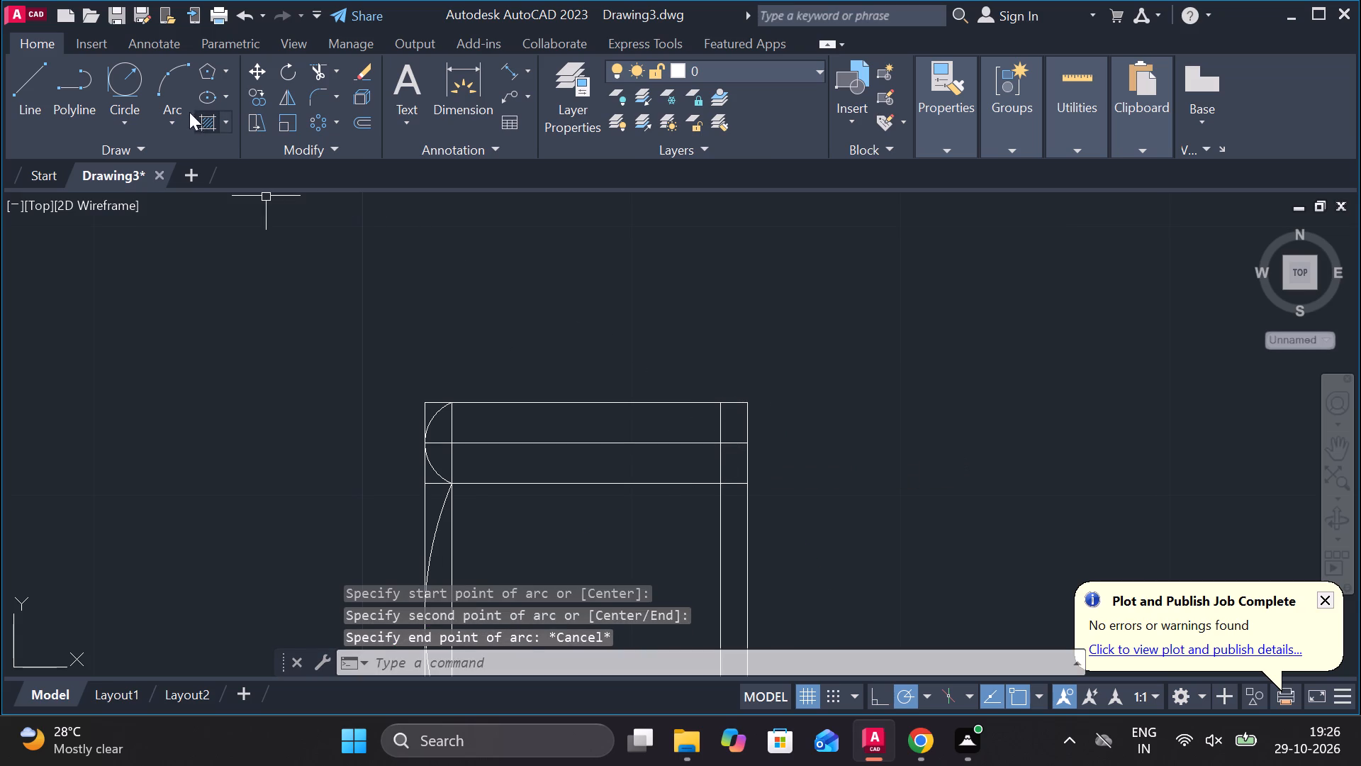
# Draw a three-point arc from the inner right vertical's top end through the outer edge at the 1.5-unit line to the 3-unit line intersection.
pyautogui.click(179, 78)
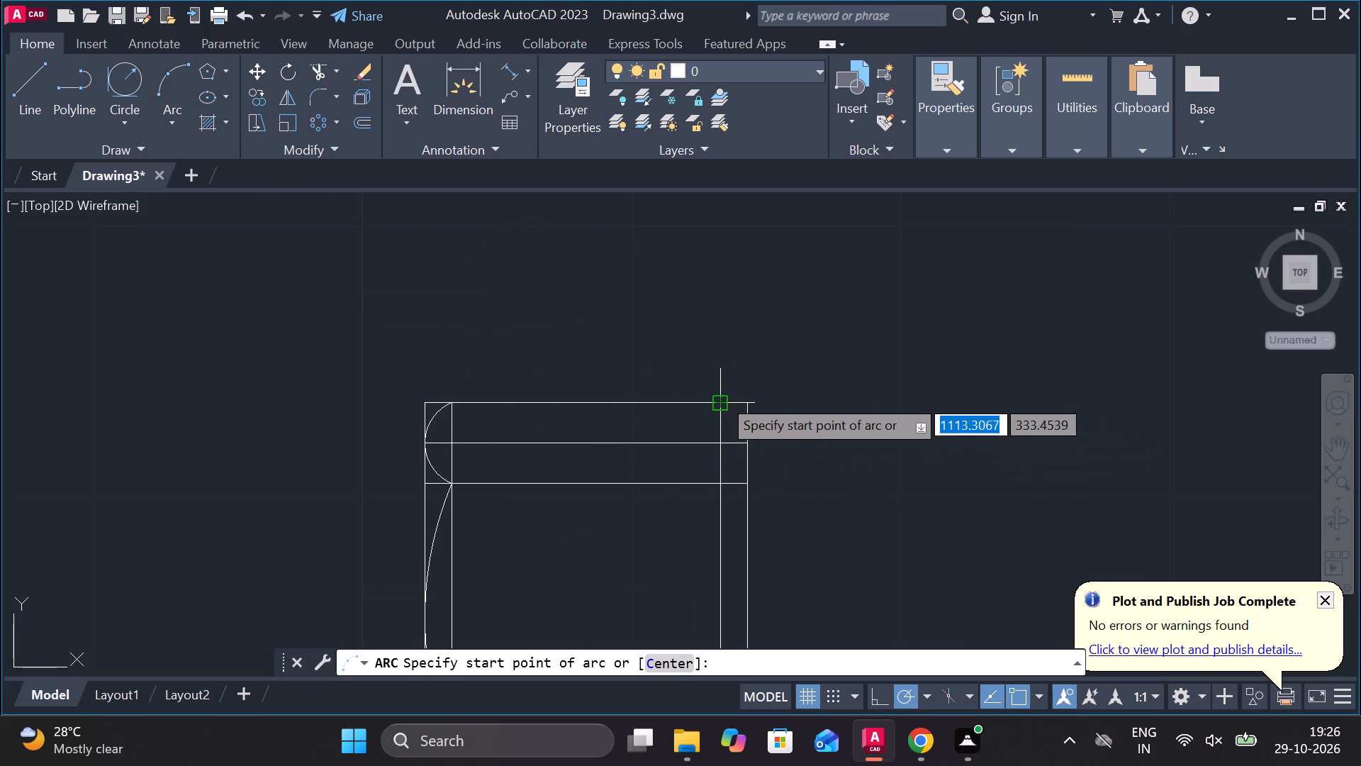
pyautogui.click(721, 396)
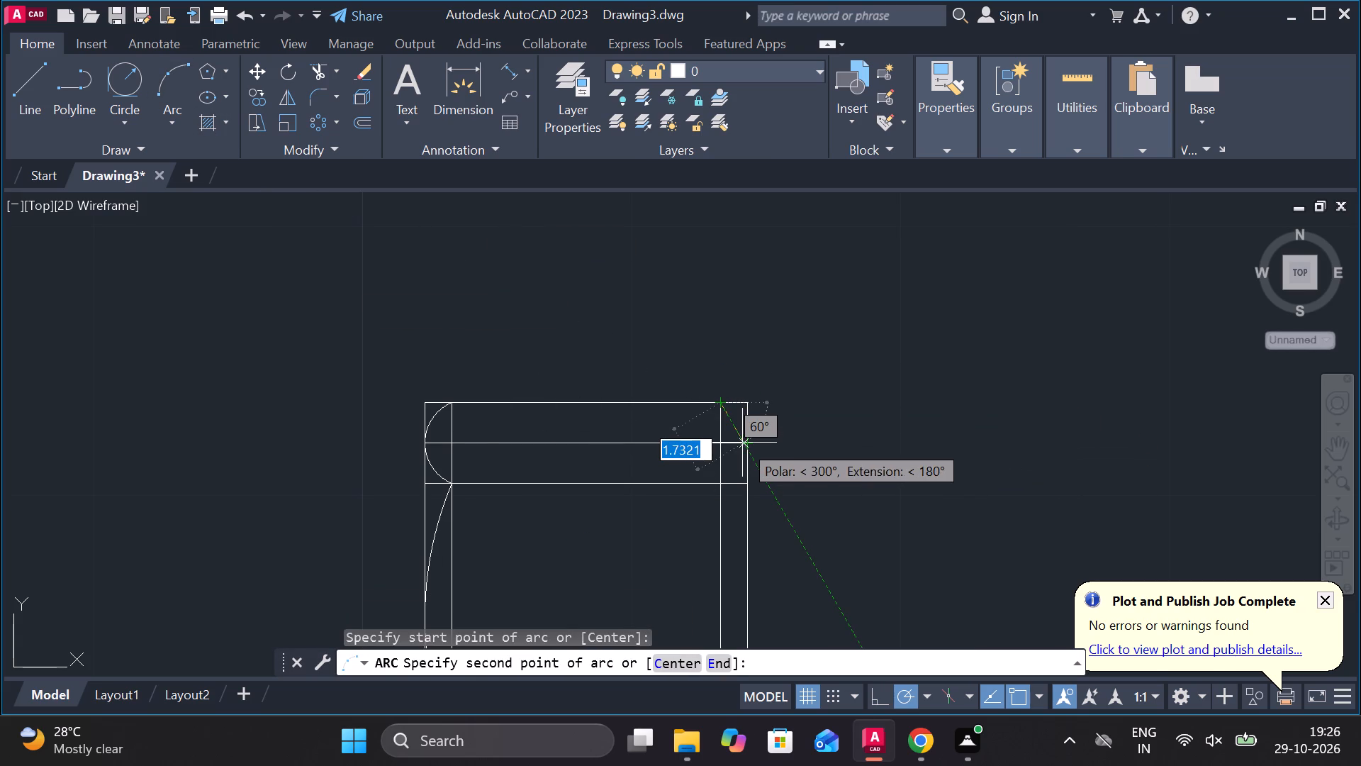
pyautogui.scroll(3, 747, 440)
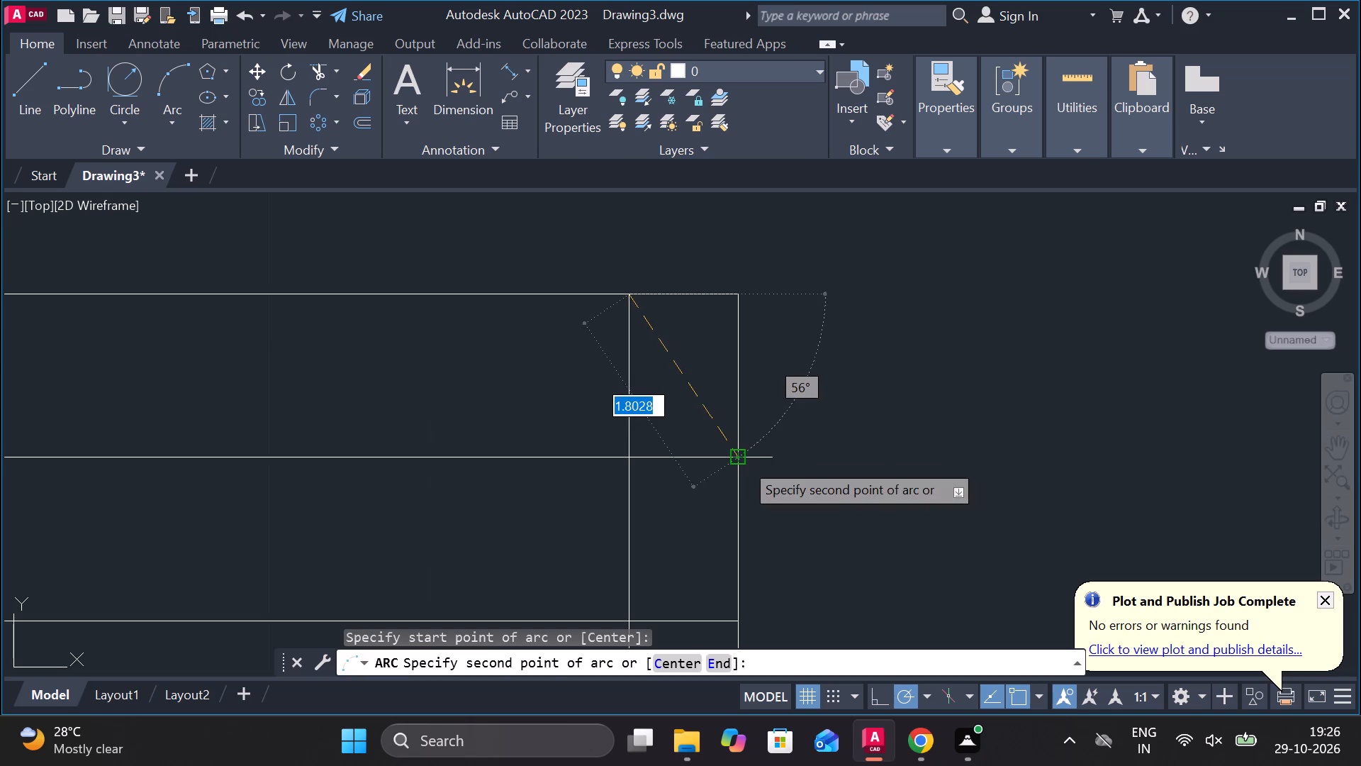
pyautogui.click(743, 461)
pyautogui.scroll(-4, 667, 545)
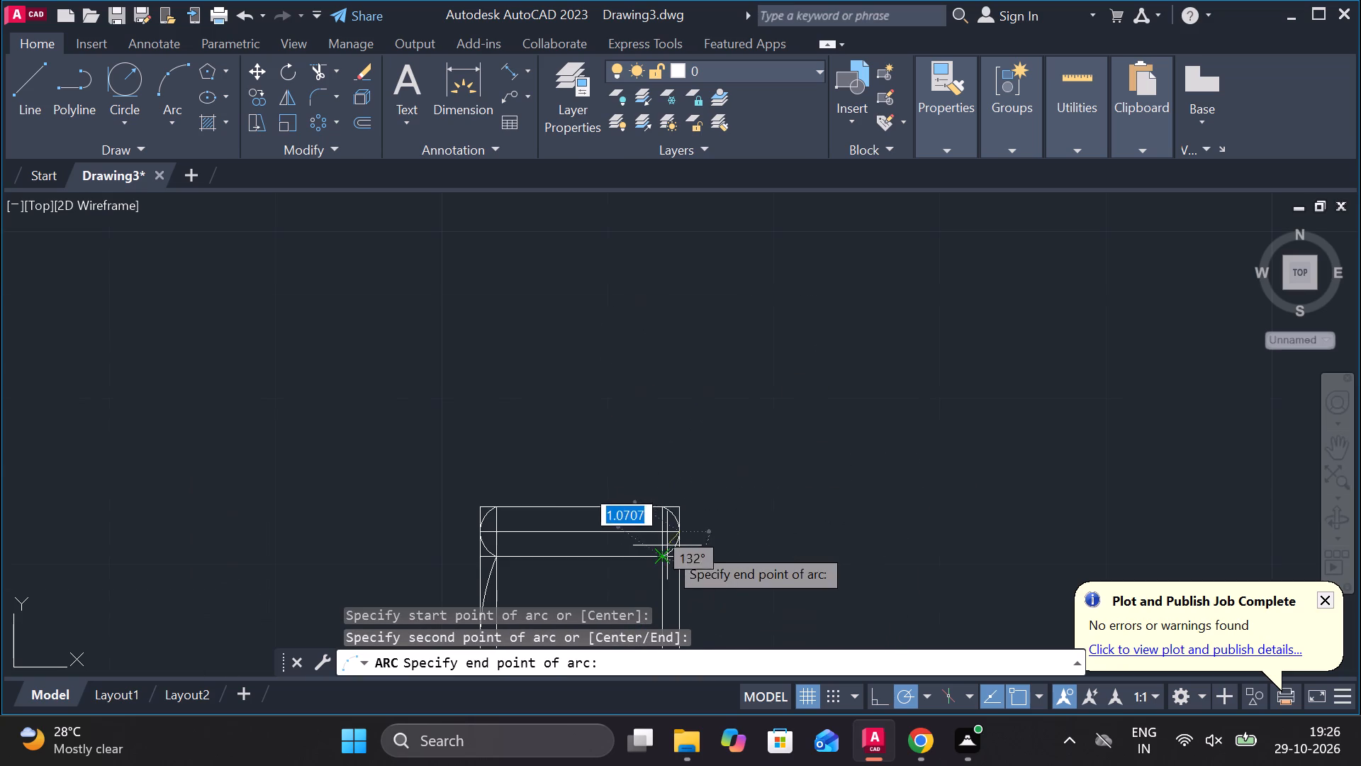
pyautogui.scroll(4, 667, 561)
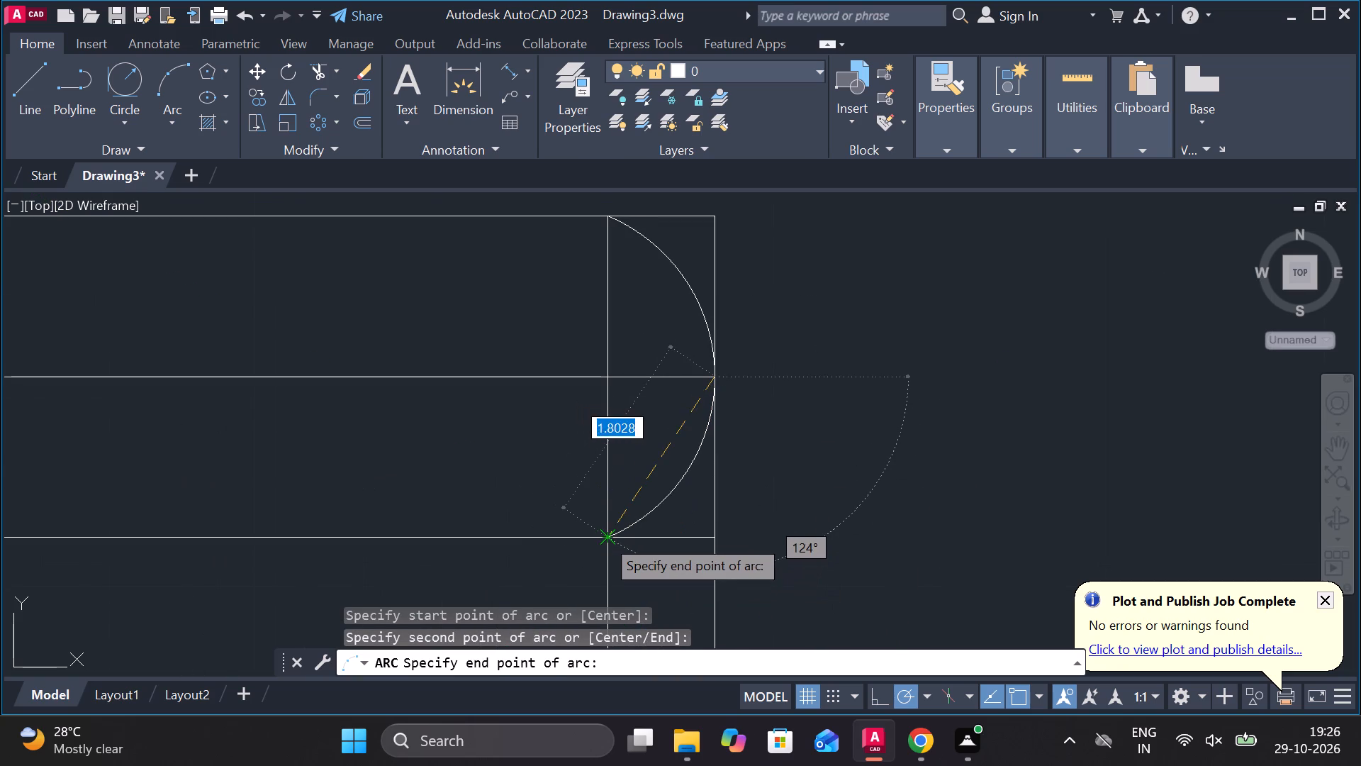
pyautogui.click(604, 537)
pyautogui.scroll(-4, 388, 329)
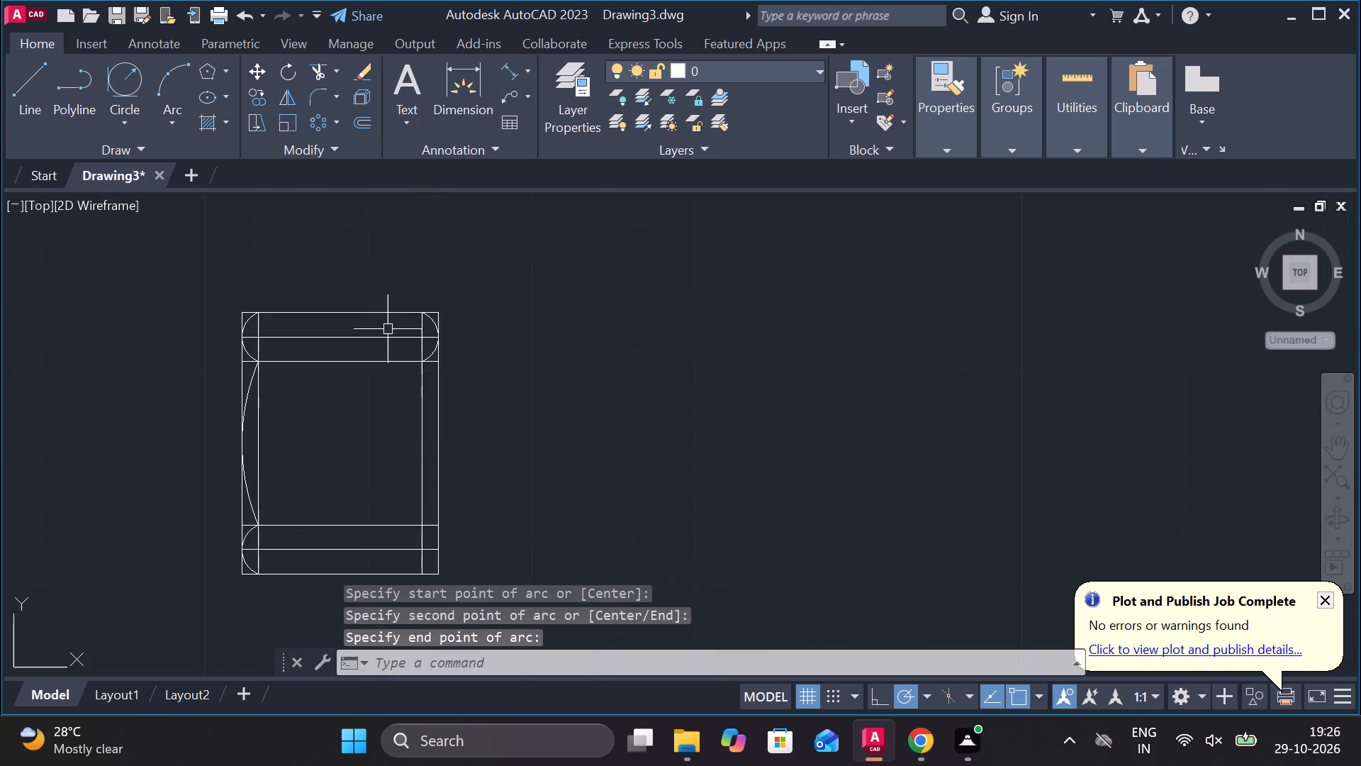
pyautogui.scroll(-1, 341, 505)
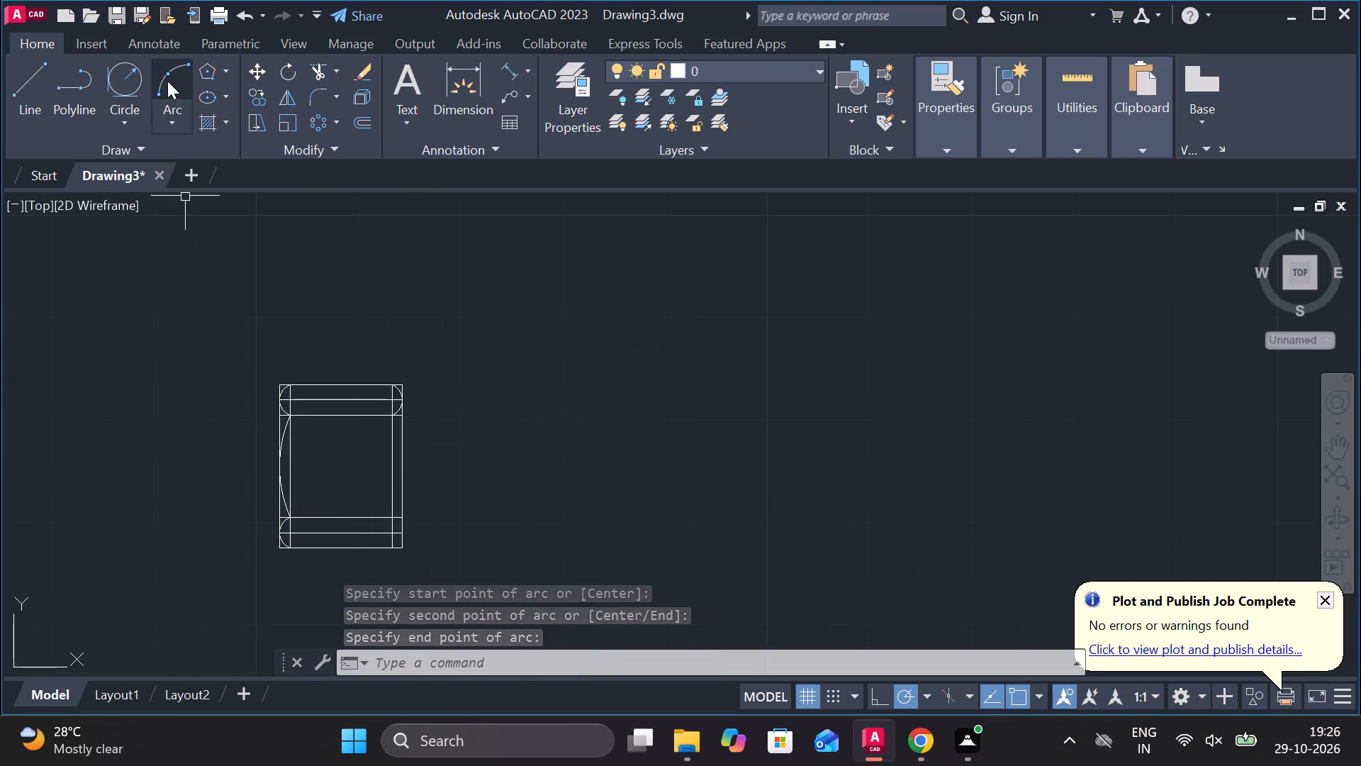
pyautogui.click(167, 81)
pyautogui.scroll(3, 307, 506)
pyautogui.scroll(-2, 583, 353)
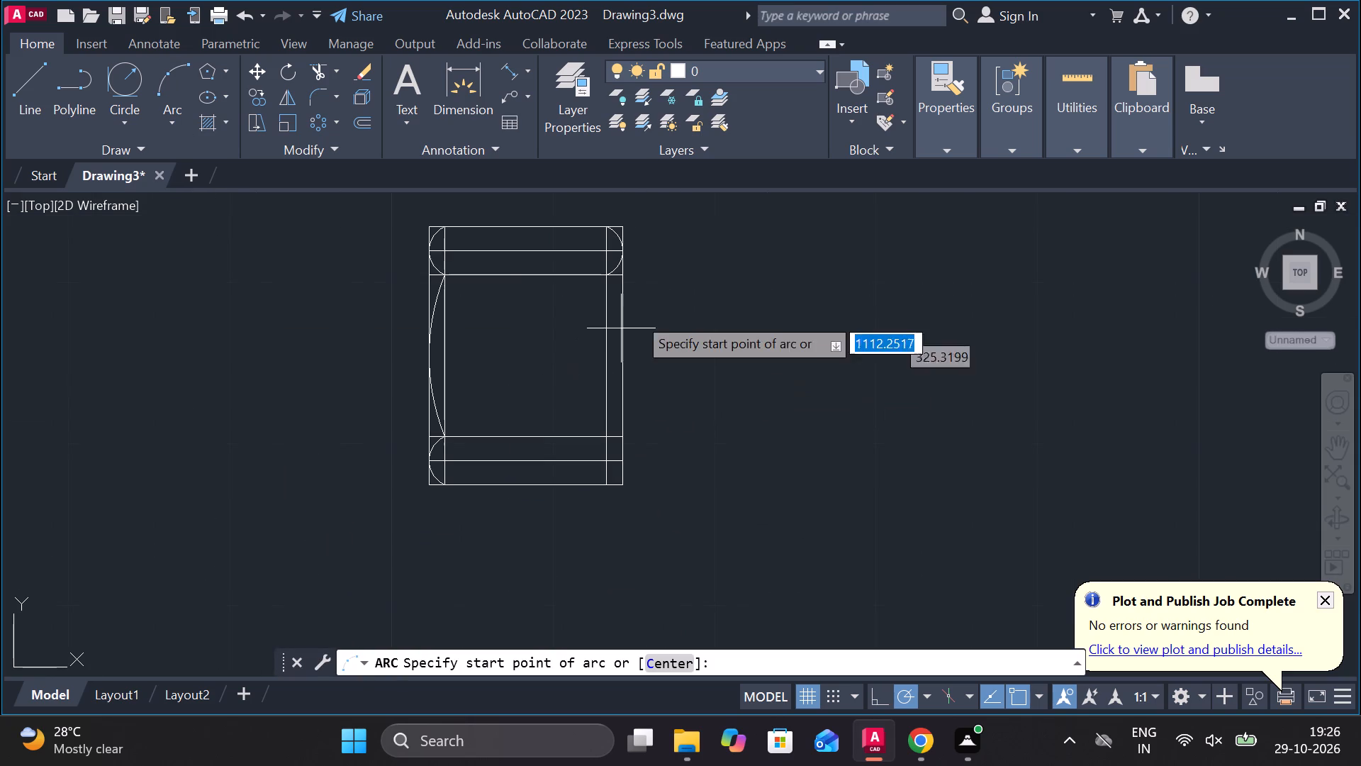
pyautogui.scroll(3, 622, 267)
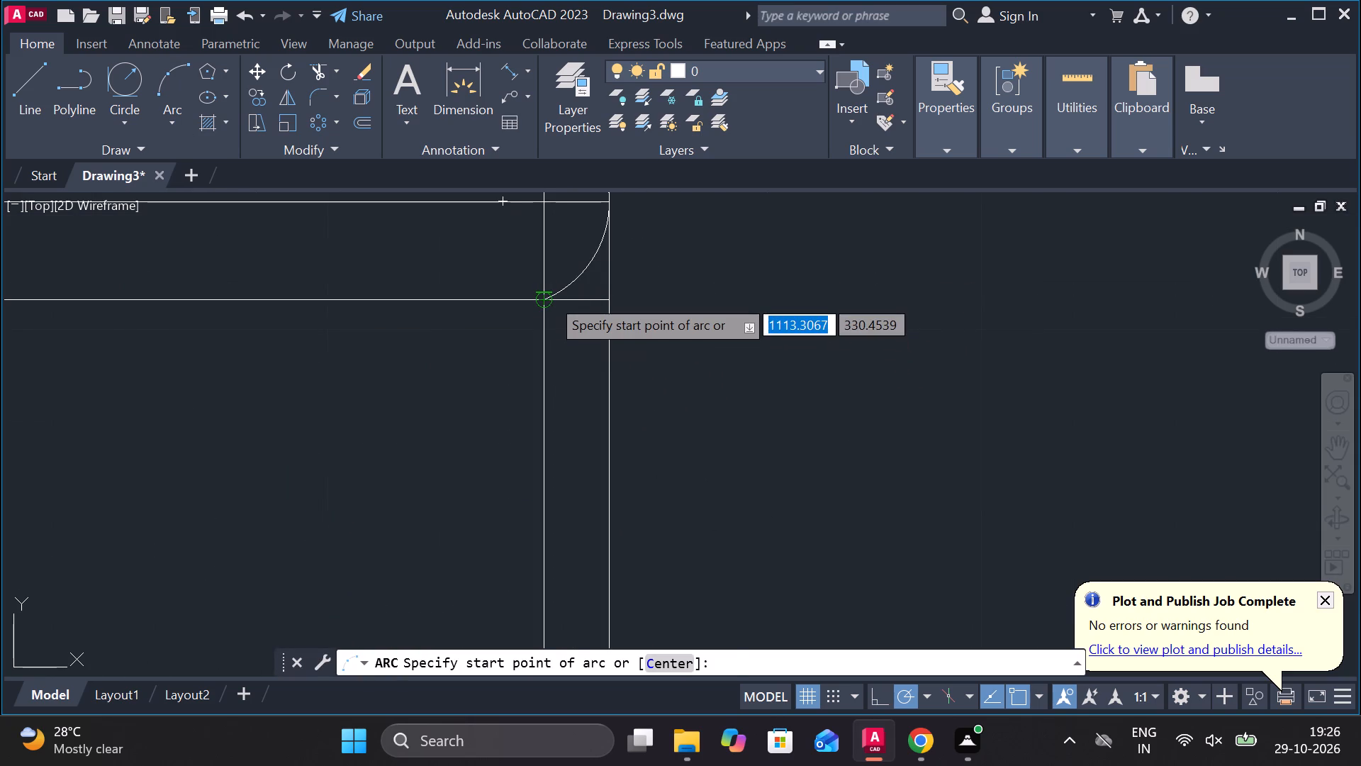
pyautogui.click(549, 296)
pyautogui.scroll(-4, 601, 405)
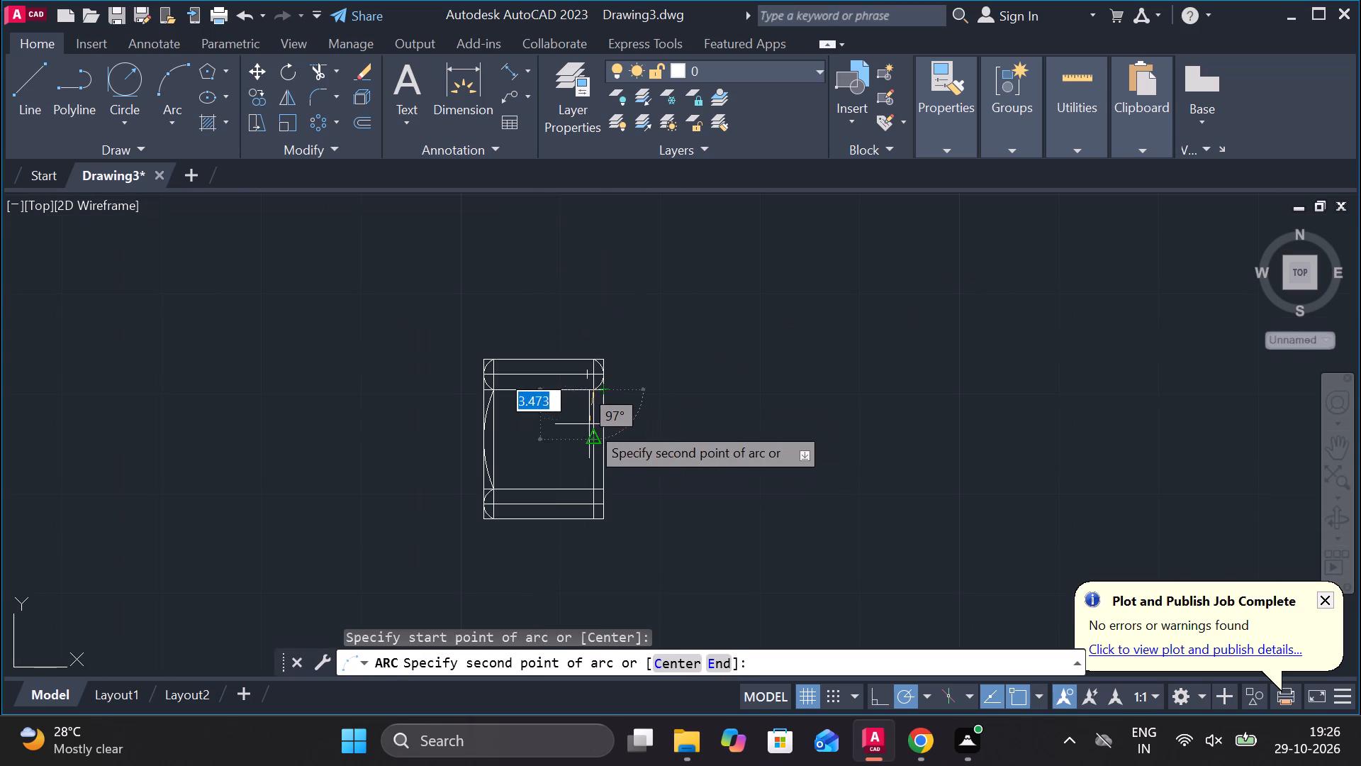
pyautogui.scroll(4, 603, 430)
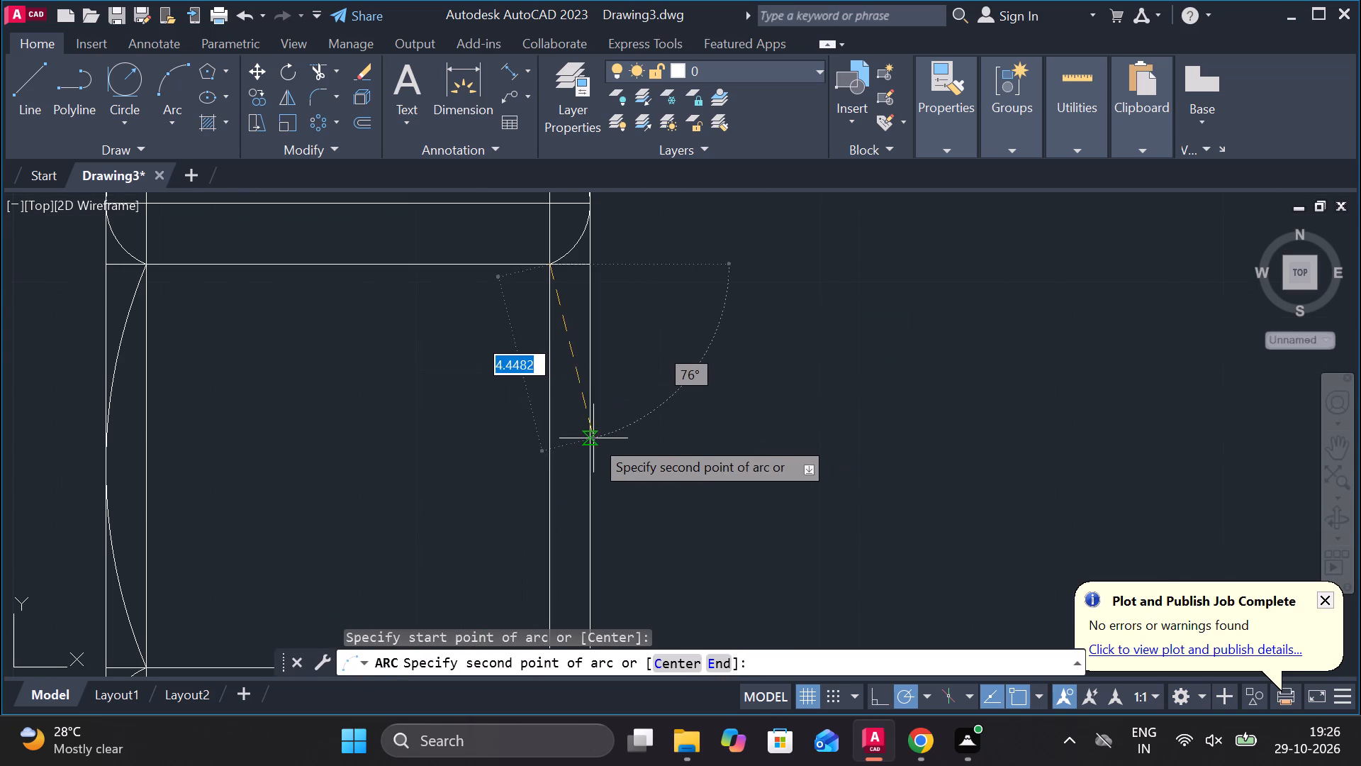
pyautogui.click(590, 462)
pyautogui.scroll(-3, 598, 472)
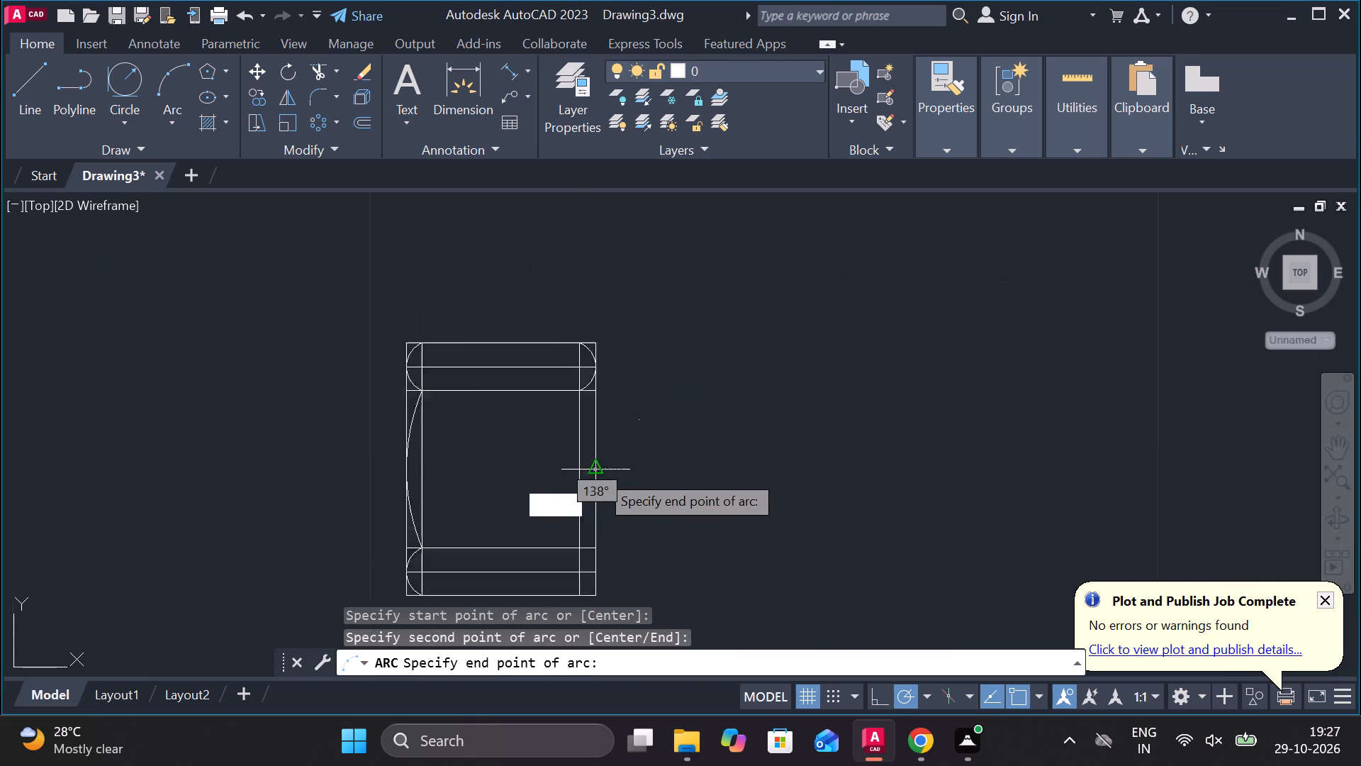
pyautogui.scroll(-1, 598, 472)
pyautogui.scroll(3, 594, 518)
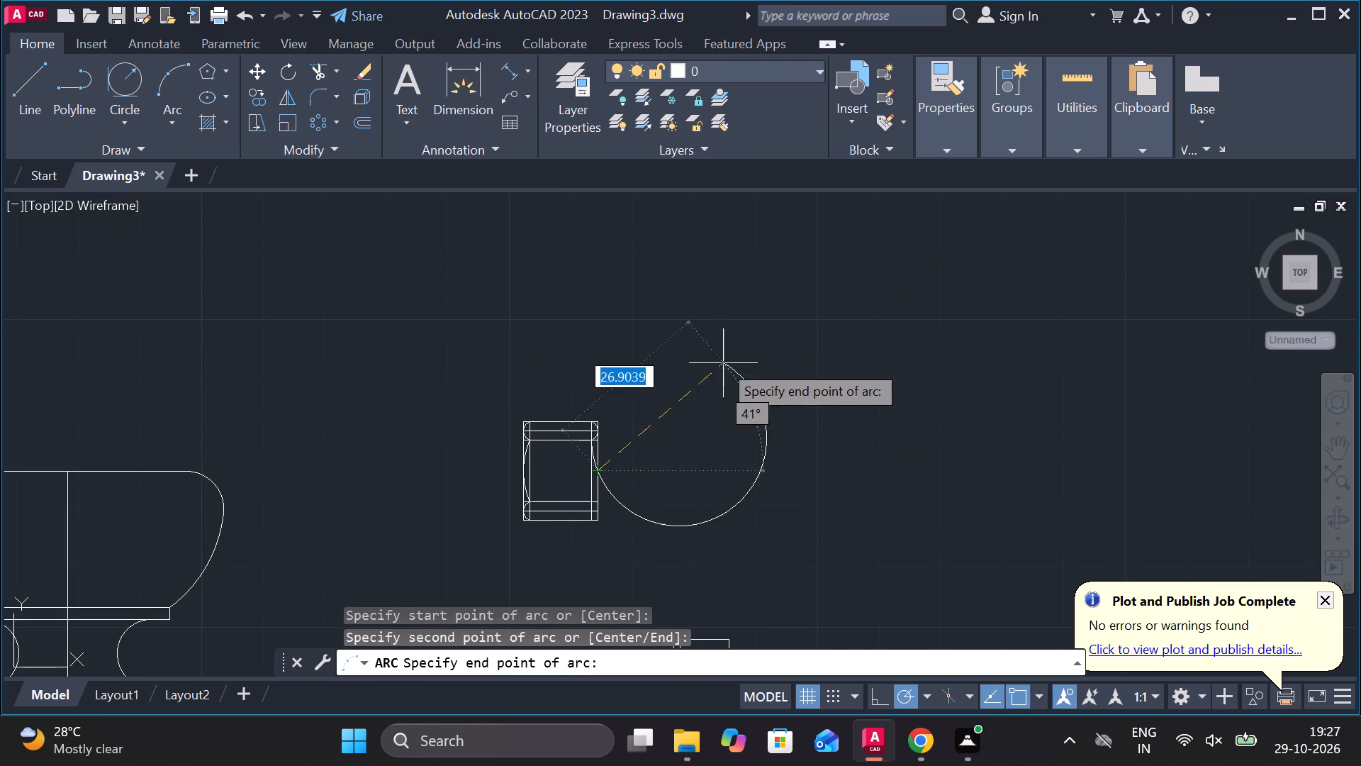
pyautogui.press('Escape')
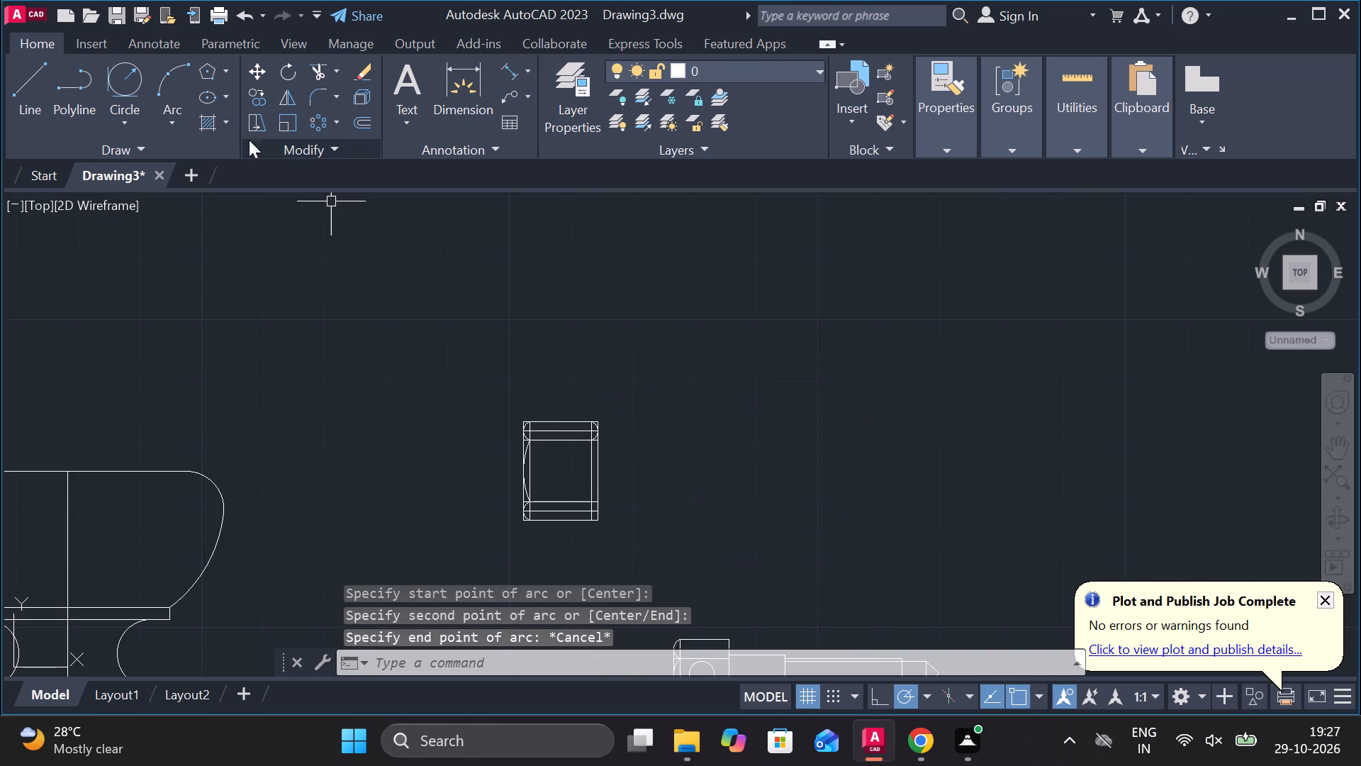
# Draw a long three-point arc from the upper right arc's lower end through the outer right edge's midpoint to the inner vertical's 13-unit line intersection.
pyautogui.click(170, 93)
pyautogui.scroll(4, 599, 467)
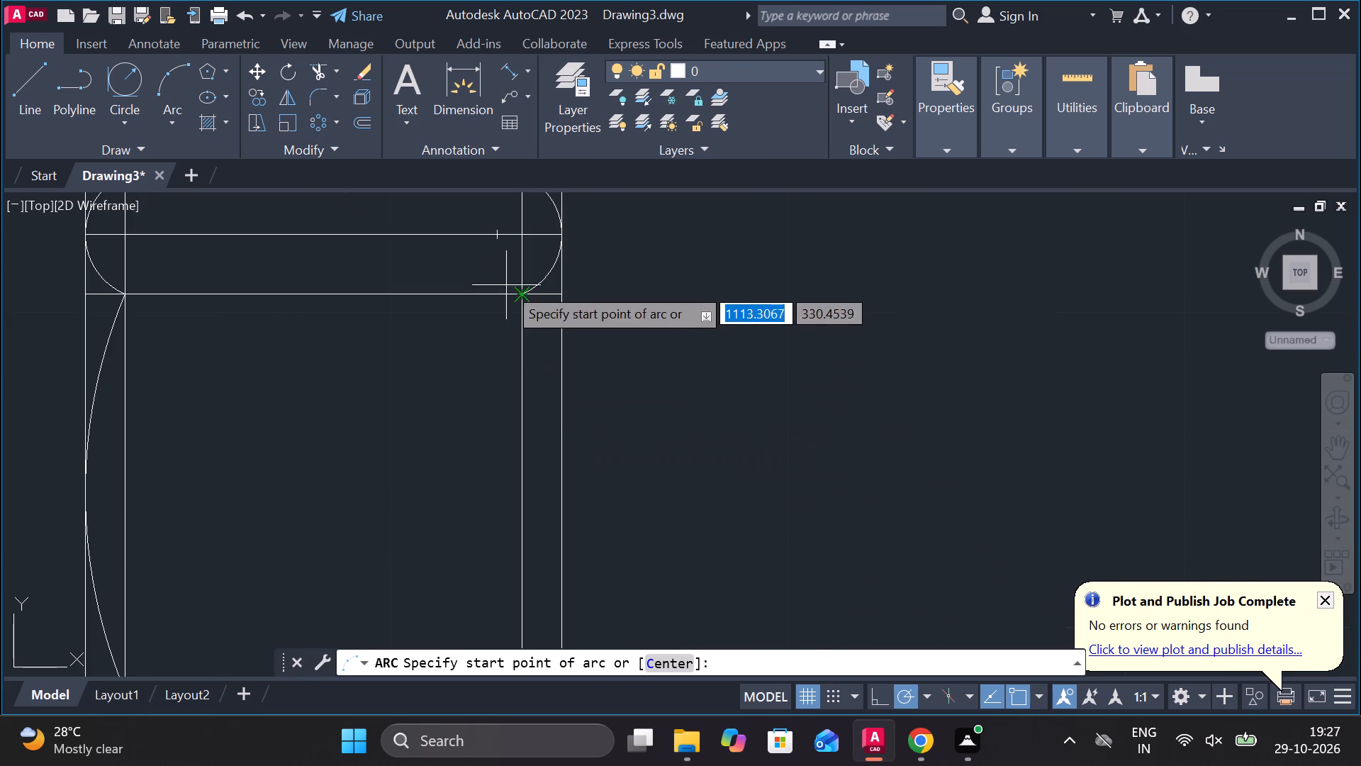
pyautogui.click(520, 291)
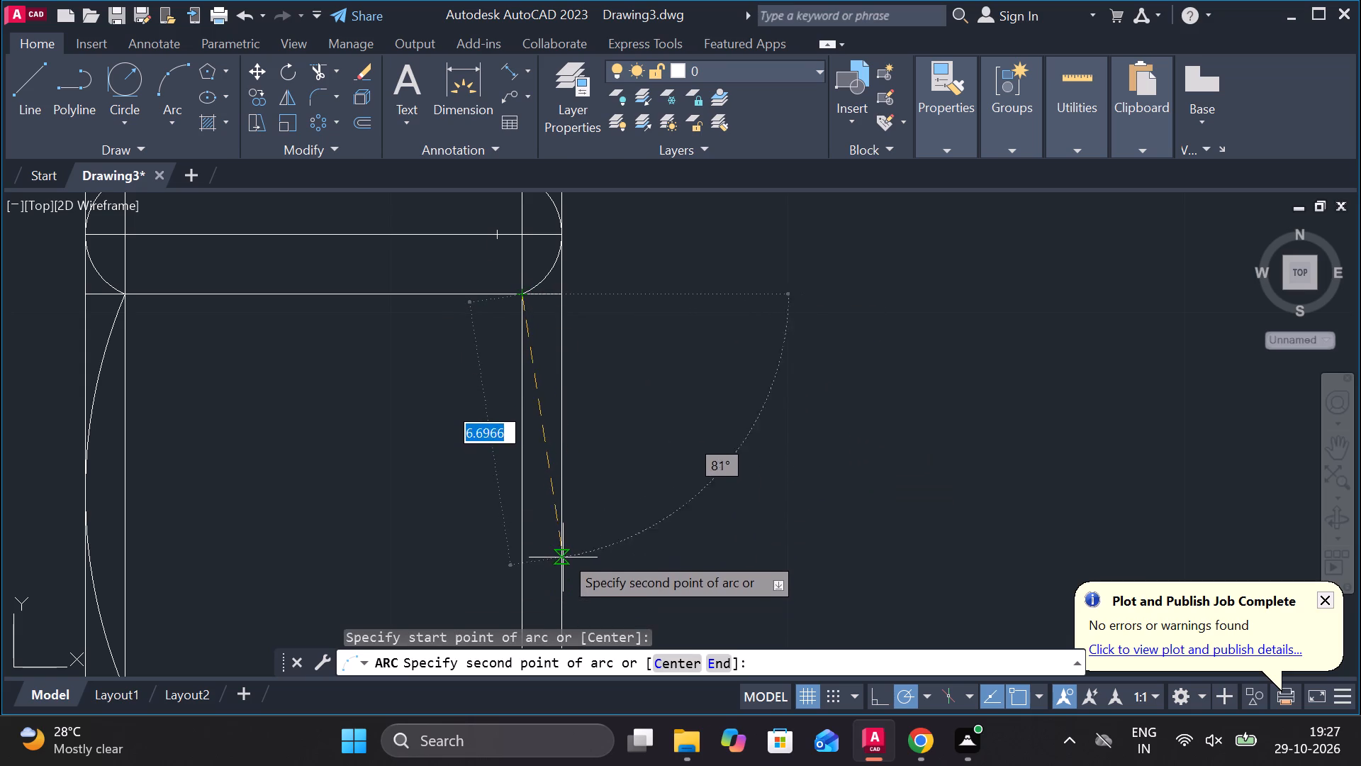
pyautogui.scroll(-3, 604, 502)
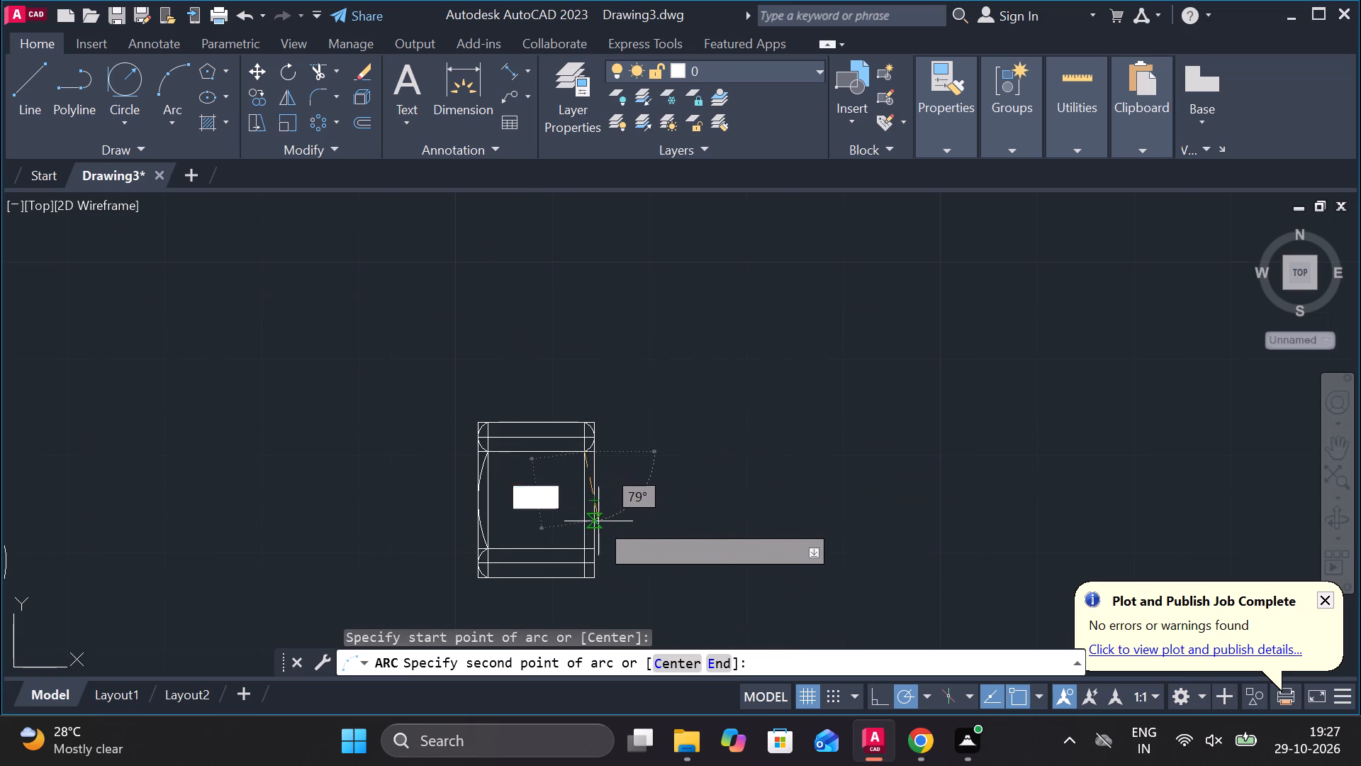
pyautogui.click(596, 507)
pyautogui.scroll(2, 586, 549)
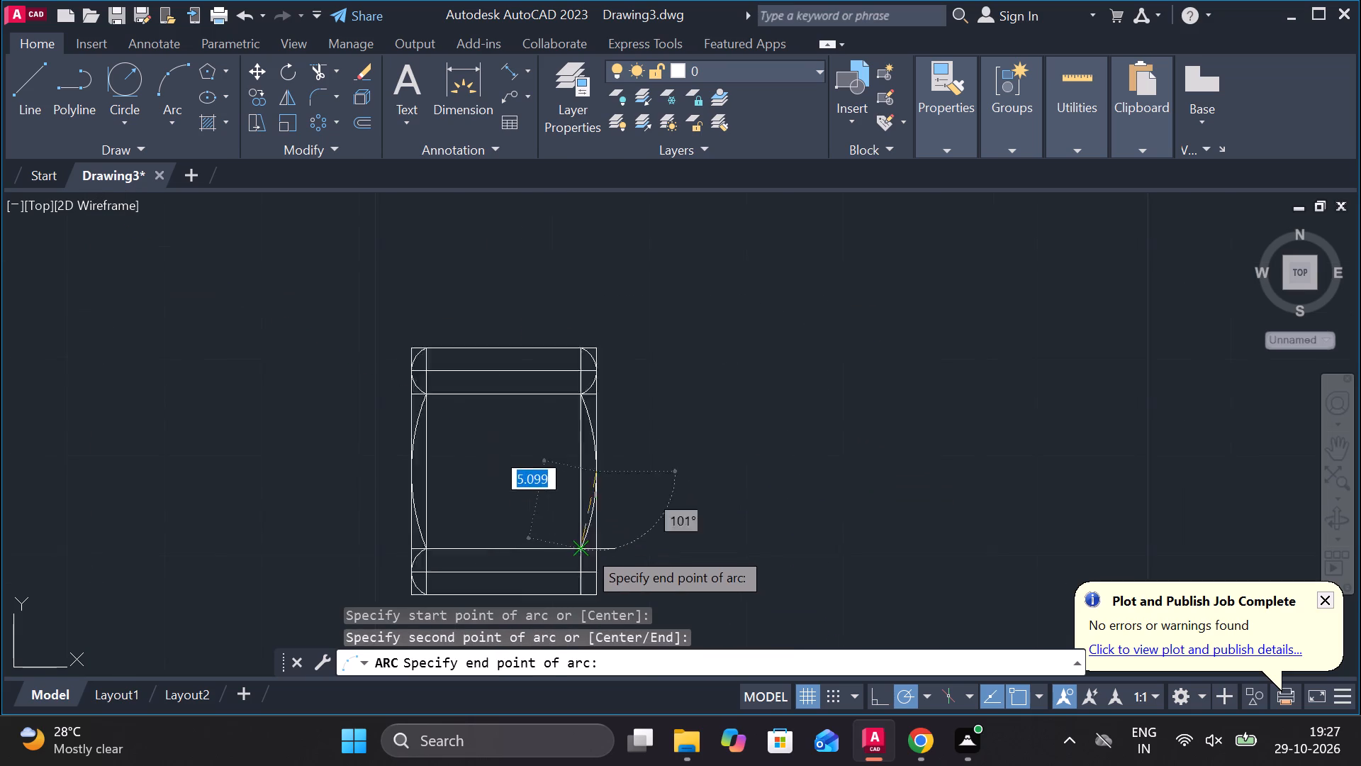
pyautogui.scroll(2, 586, 549)
pyautogui.click(554, 551)
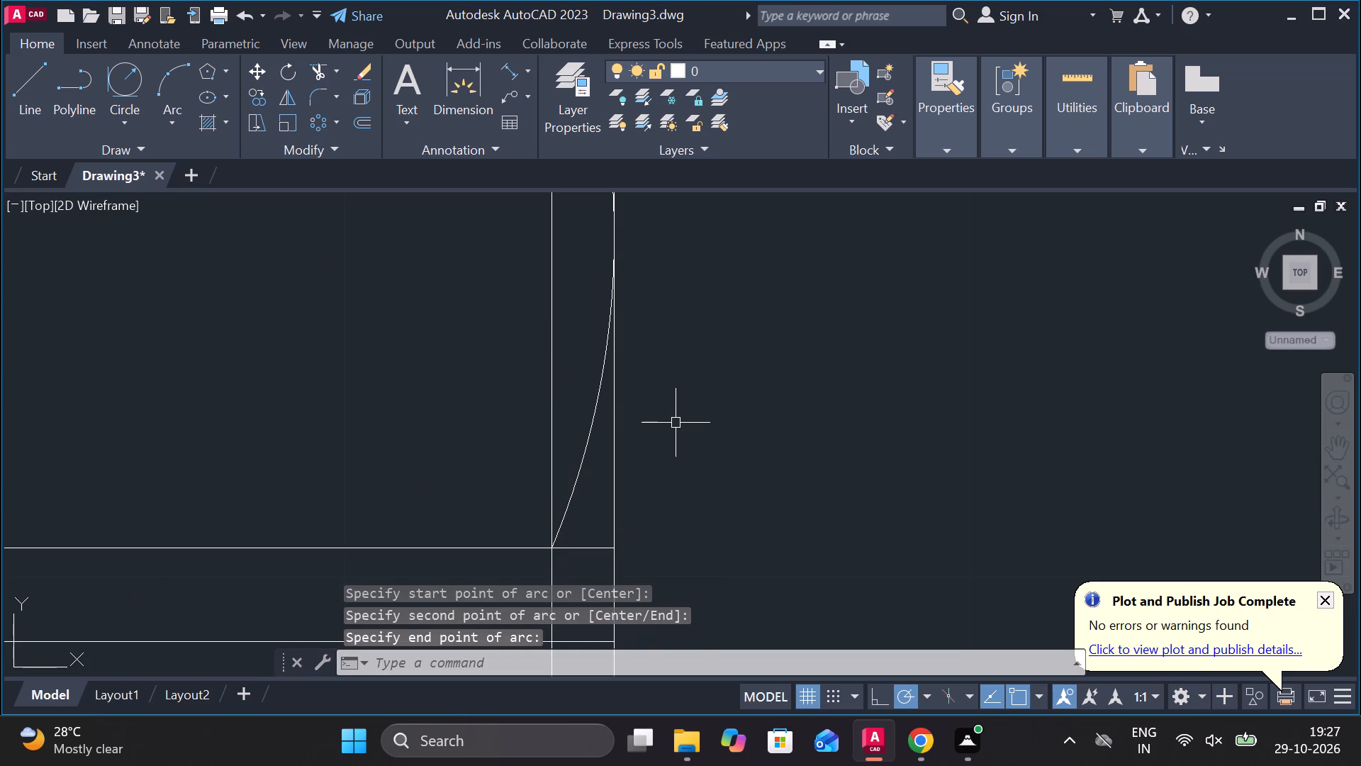
# Draw a three-point arc from the long right arc's lower end through the outer edge at the 14.5-unit line to the inner vertical's bottom end.
pyautogui.click(185, 81)
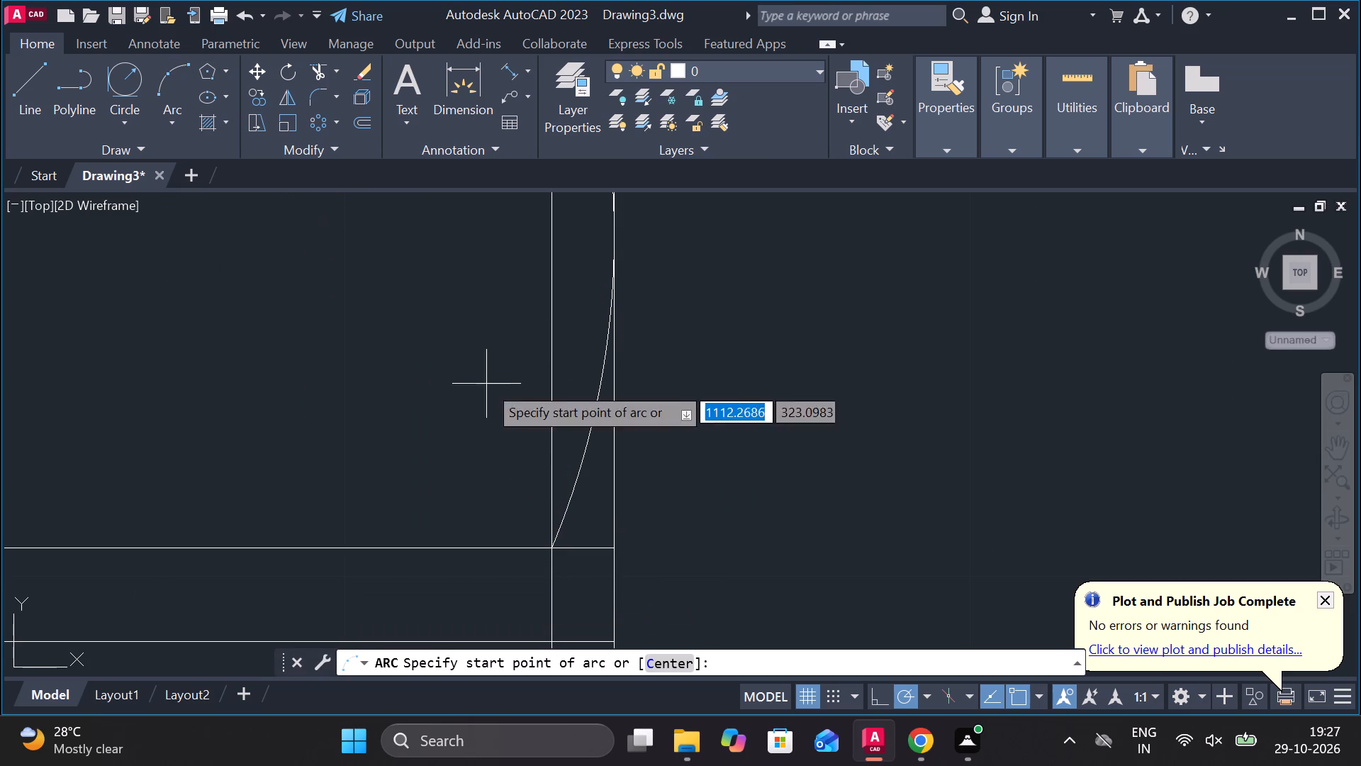
pyautogui.scroll(-3, 558, 425)
pyautogui.scroll(3, 580, 501)
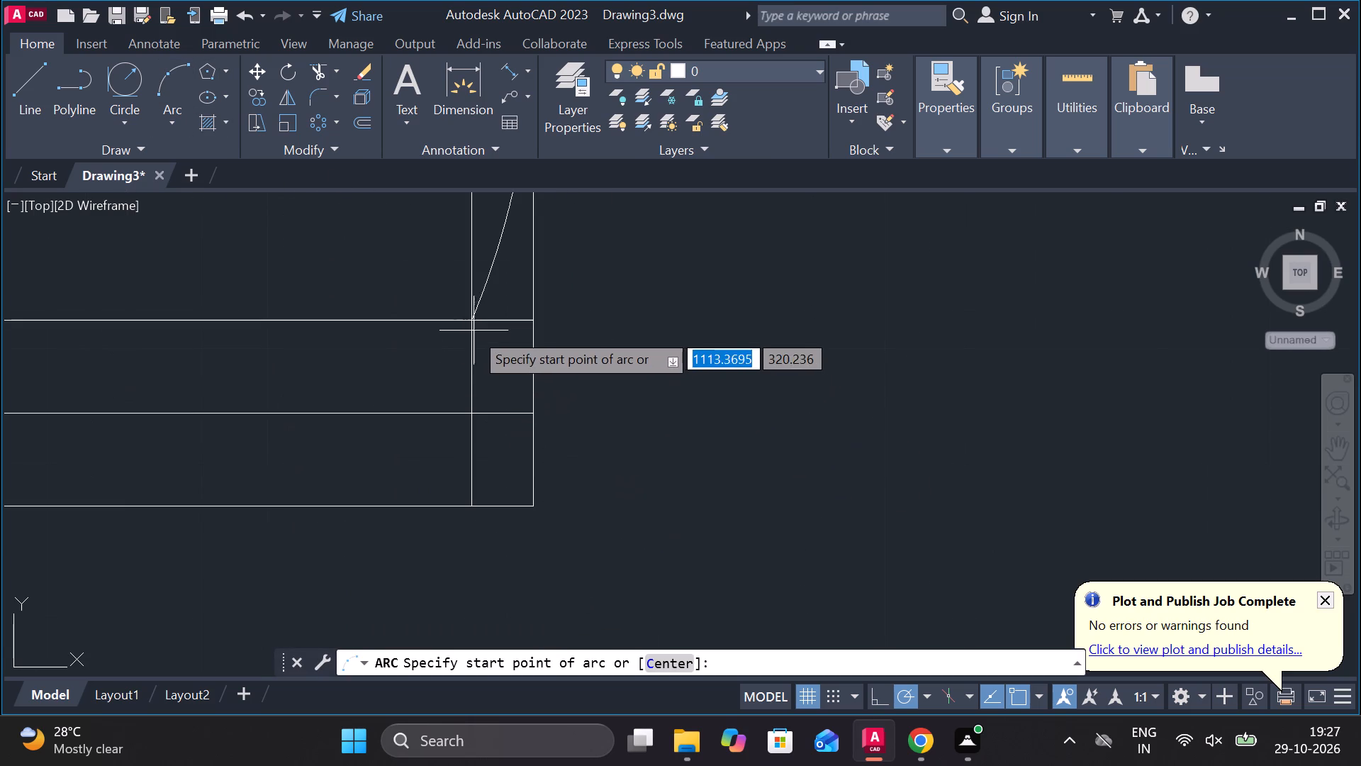
pyautogui.click(471, 324)
pyautogui.click(539, 411)
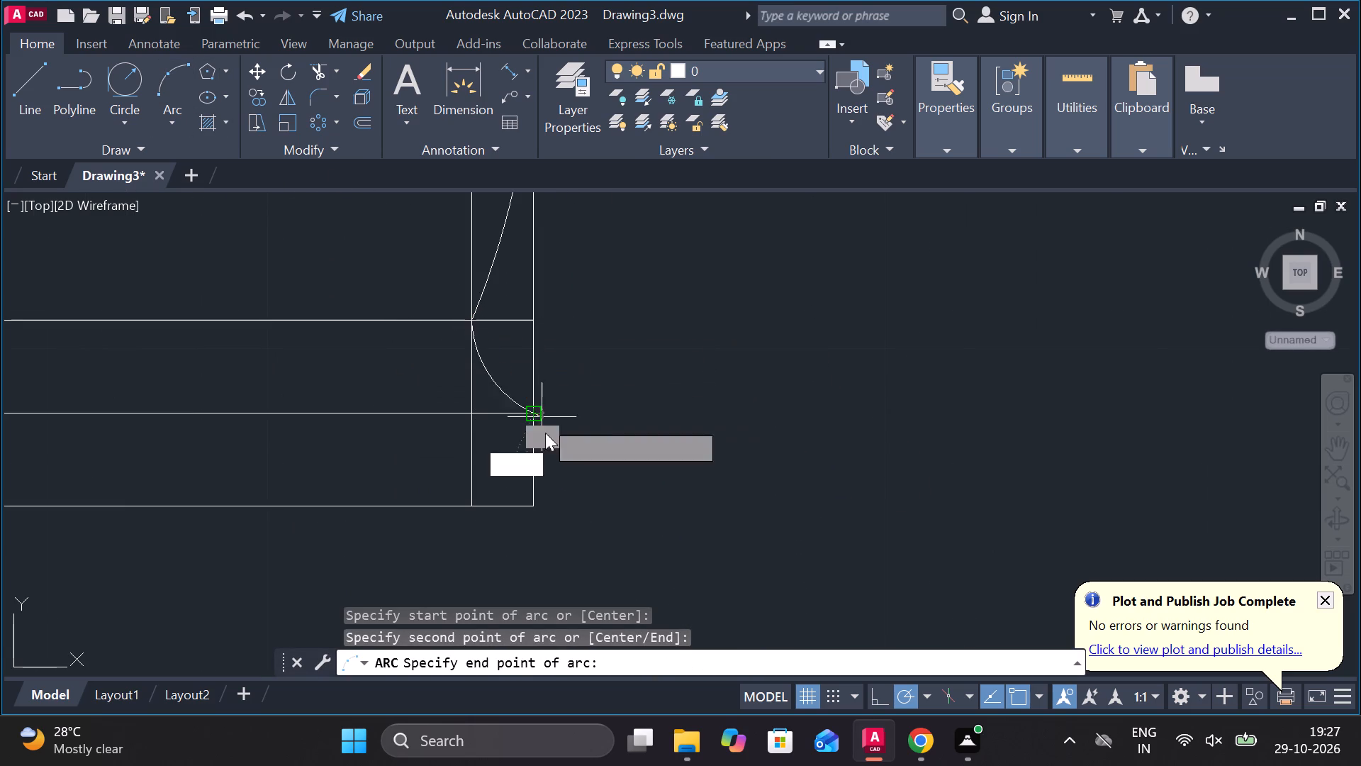
pyautogui.click(466, 500)
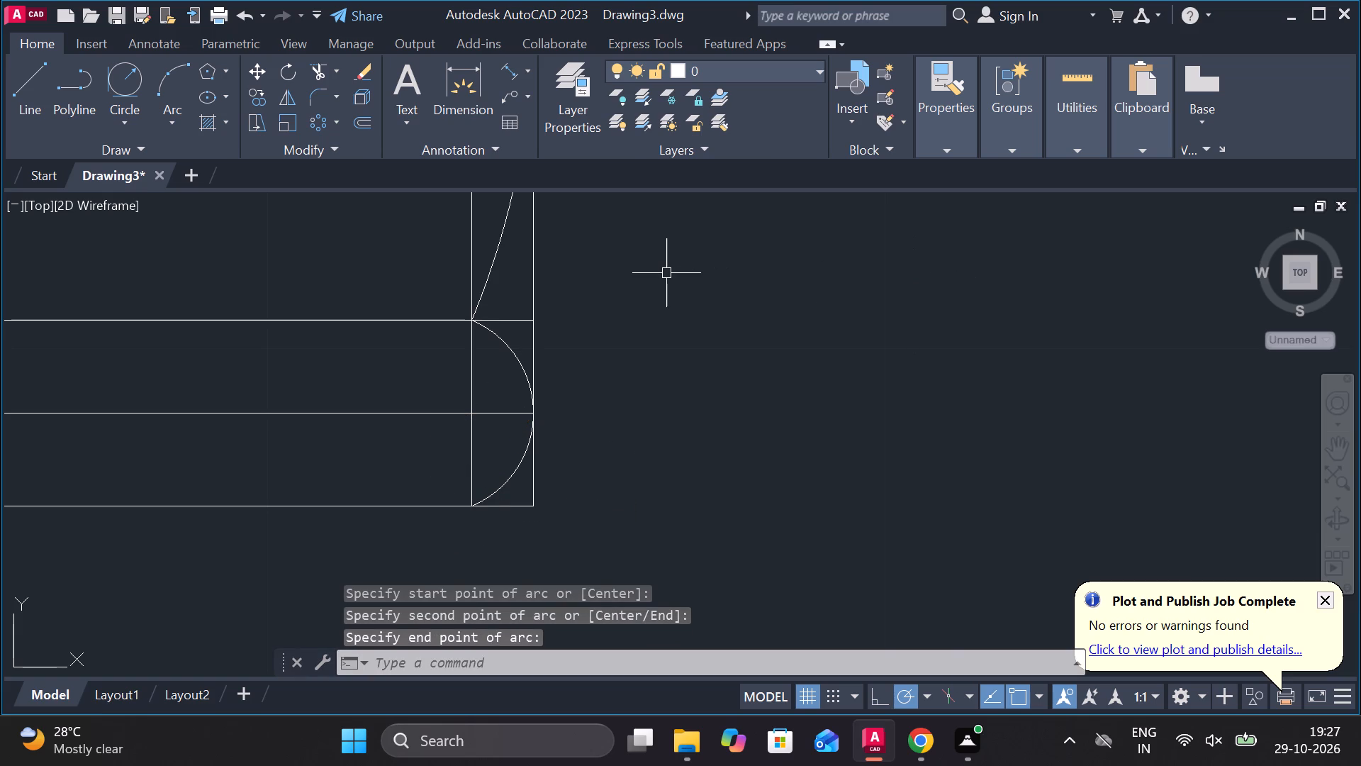
pyautogui.press('Escape')
# Delete the horizontal guide lines at 1.5 and 14.5 units from the profile's top edge.
pyautogui.scroll(-4, 562, 322)
pyautogui.scroll(3, 528, 207)
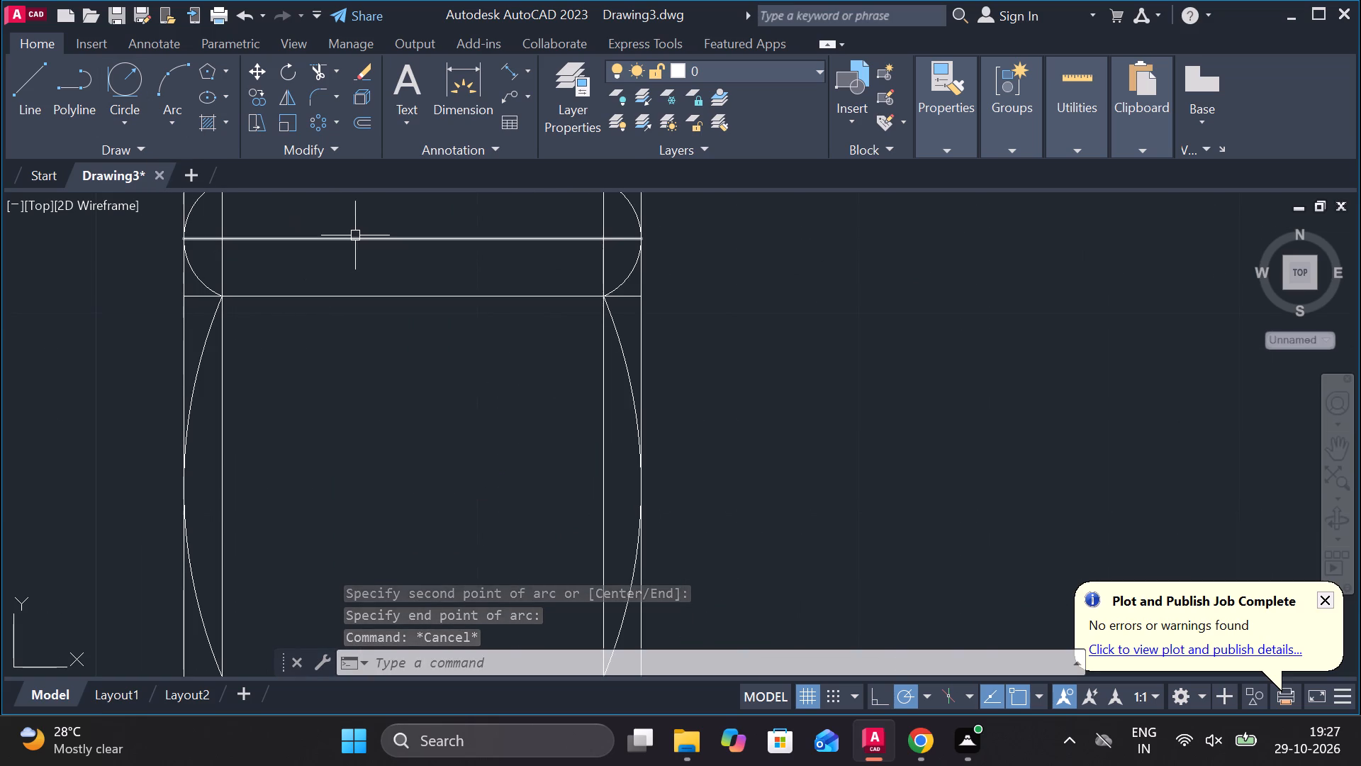
pyautogui.click(355, 236)
pyautogui.scroll(-3, 388, 344)
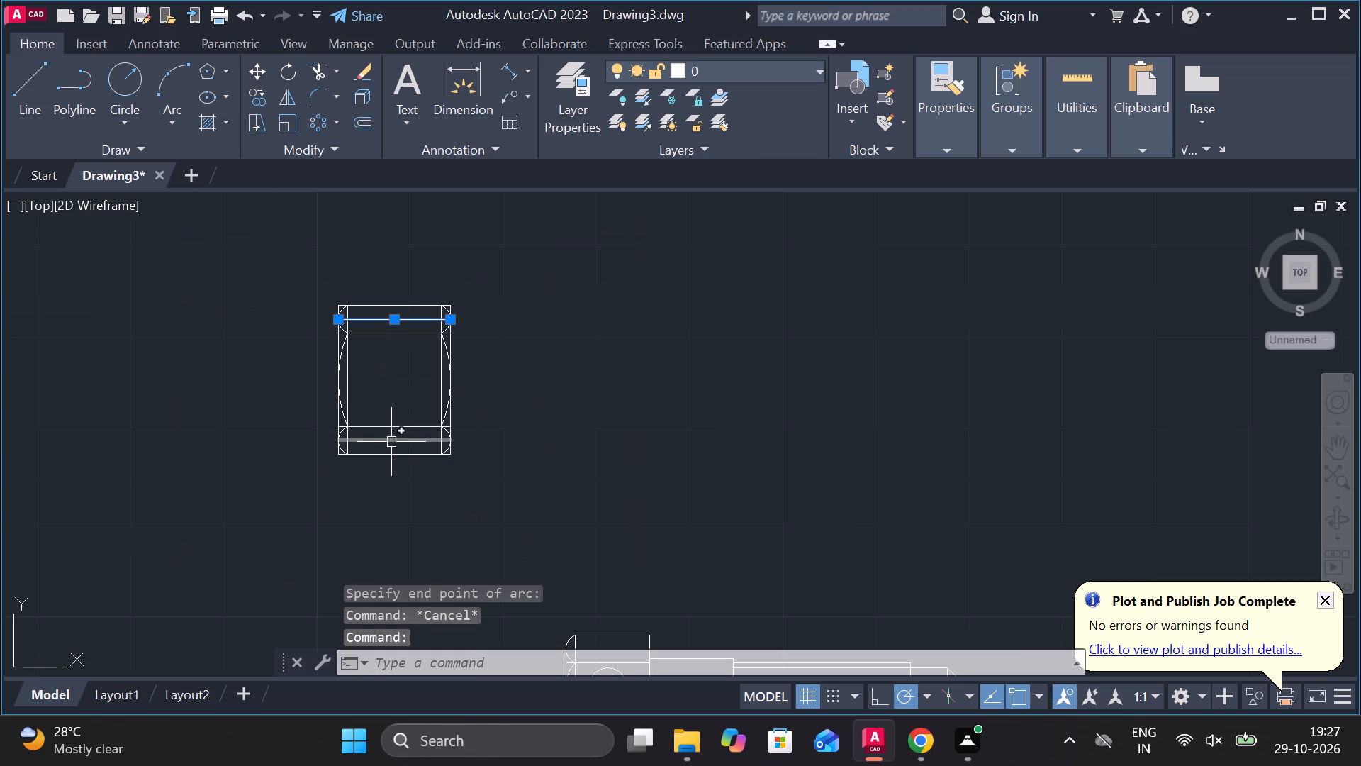
pyautogui.click(391, 443)
pyautogui.press('Delete')
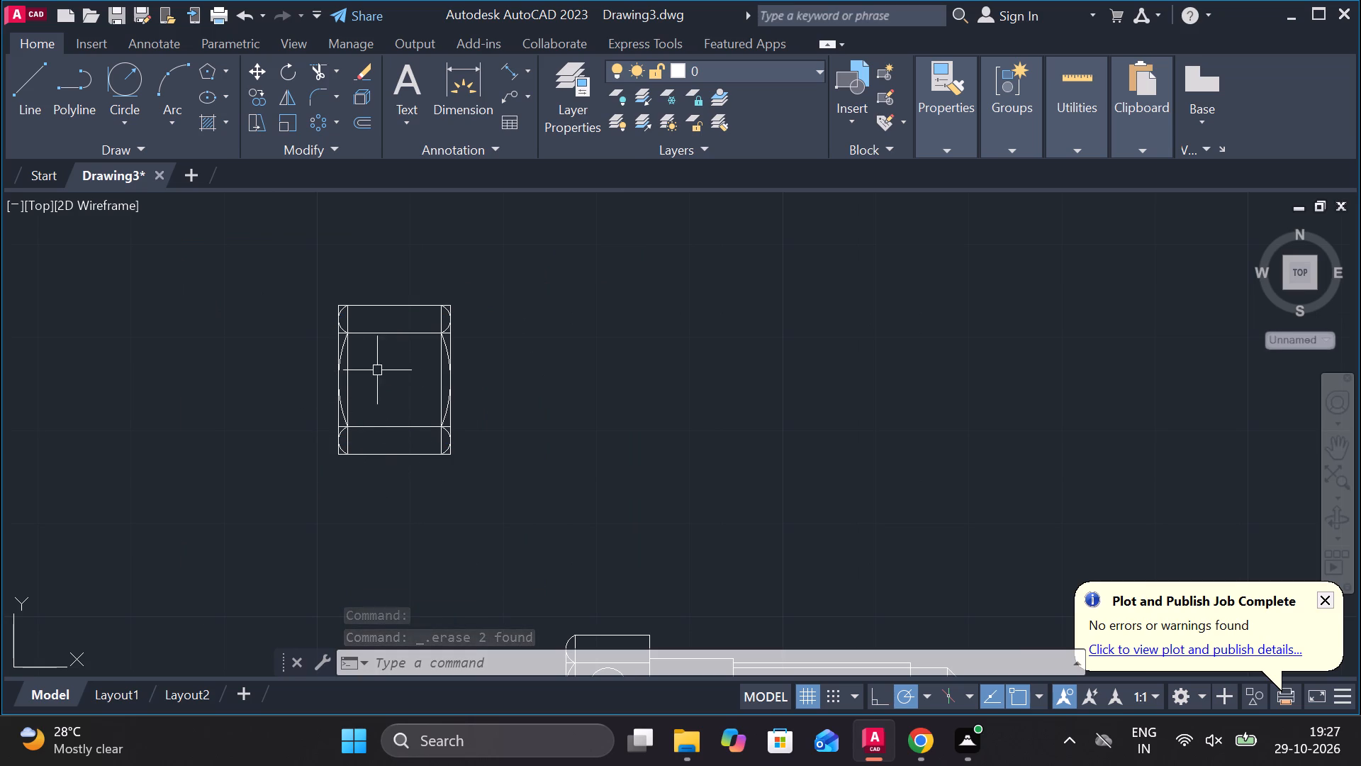
# Trim the horizontal and vertical edge segments outside the arcs at the profile's two top corners.
pyautogui.scroll(3, 340, 357)
pyautogui.scroll(-2, 332, 189)
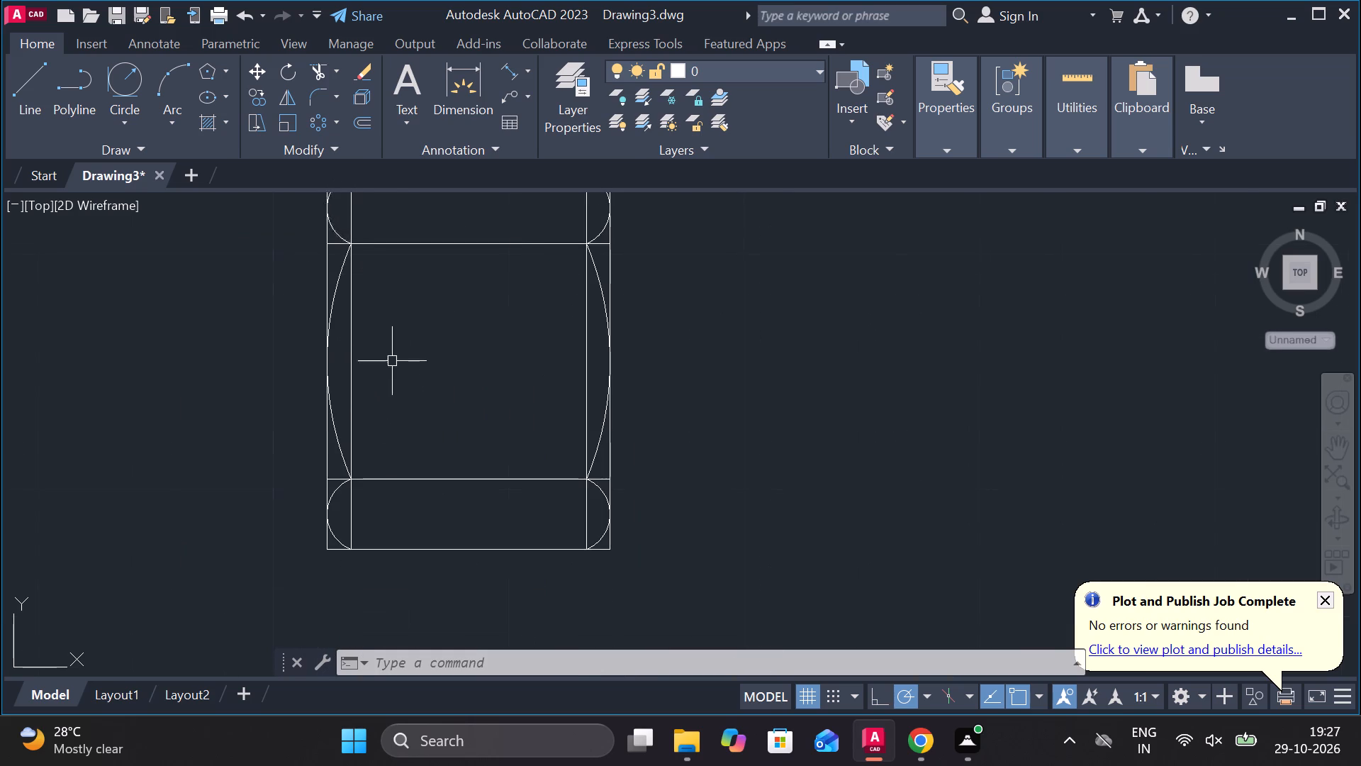
pyautogui.scroll(-2, 392, 361)
pyautogui.scroll(2, 414, 294)
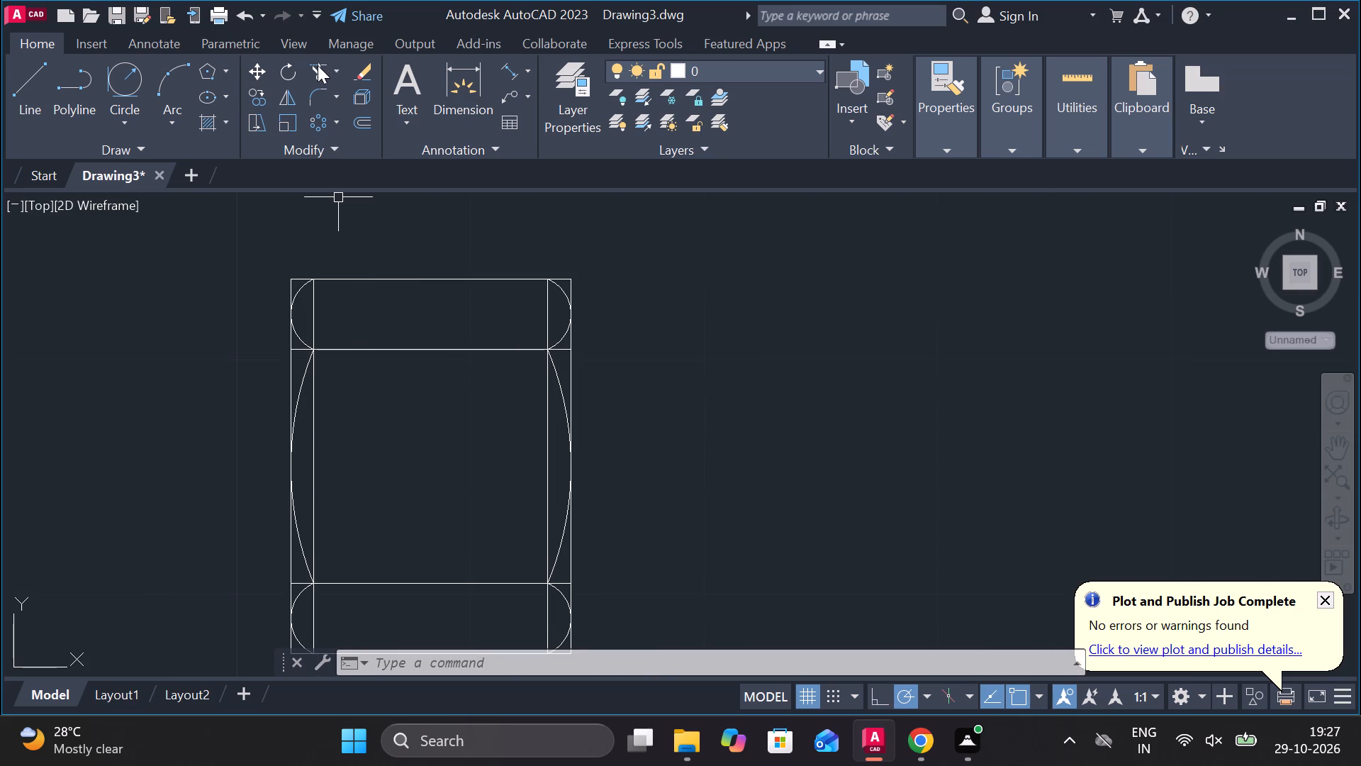
pyautogui.click(318, 65)
pyautogui.click(296, 277)
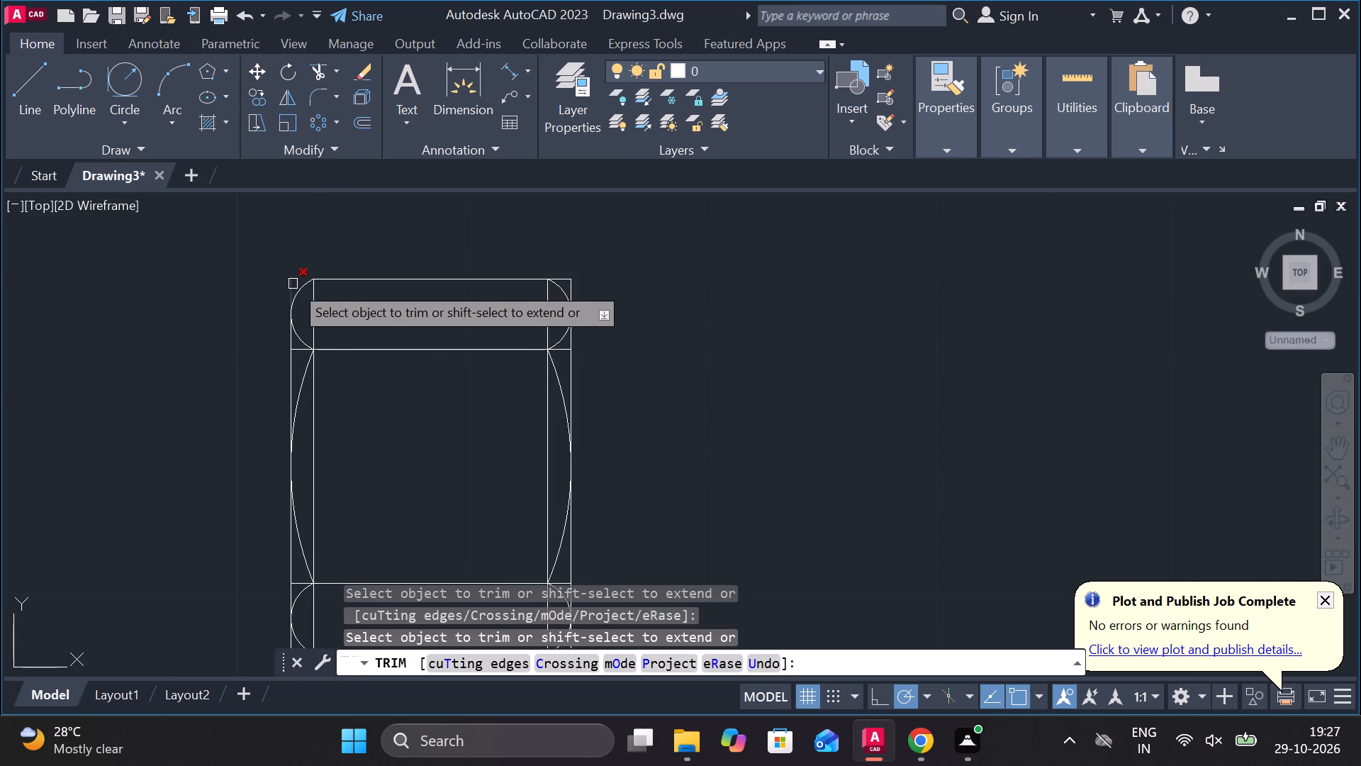
pyautogui.click(293, 284)
pyautogui.scroll(-1, 444, 270)
pyautogui.scroll(2, 554, 276)
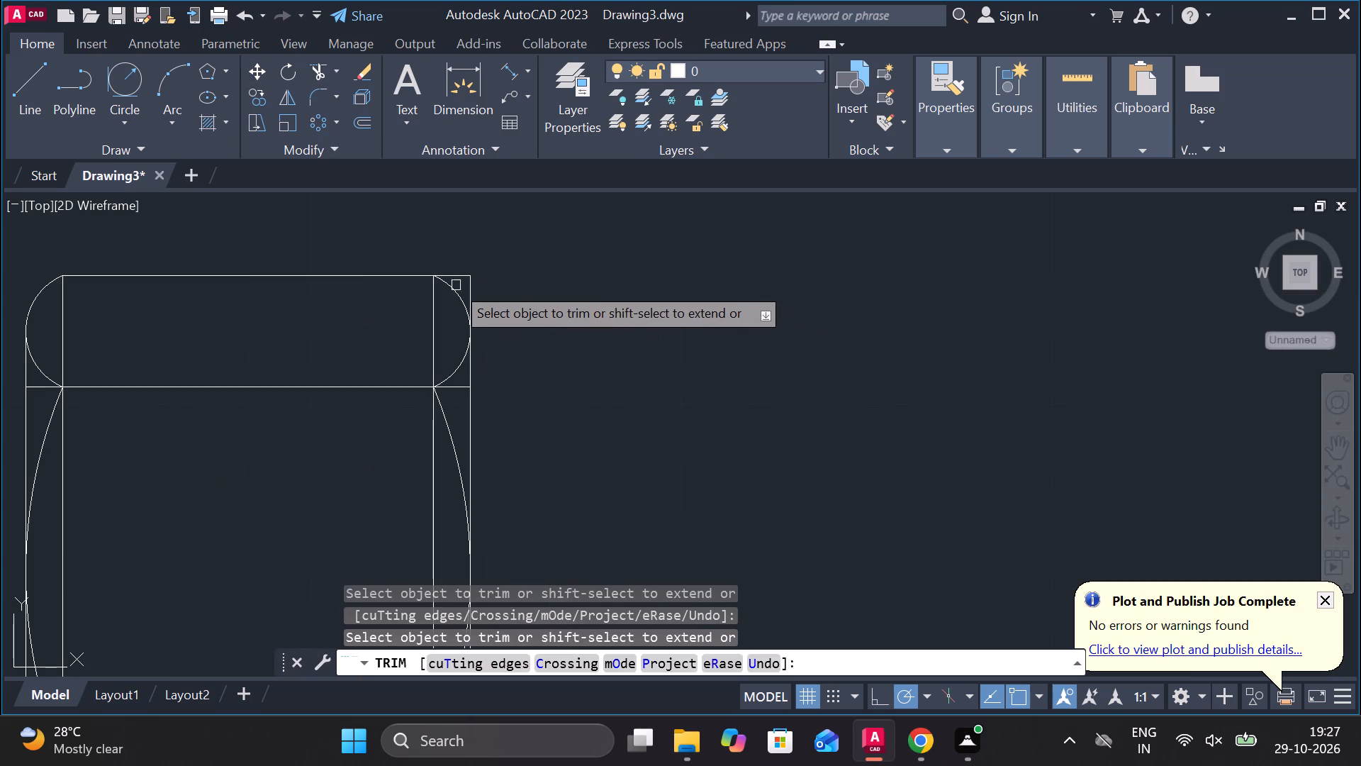
pyautogui.click(460, 281)
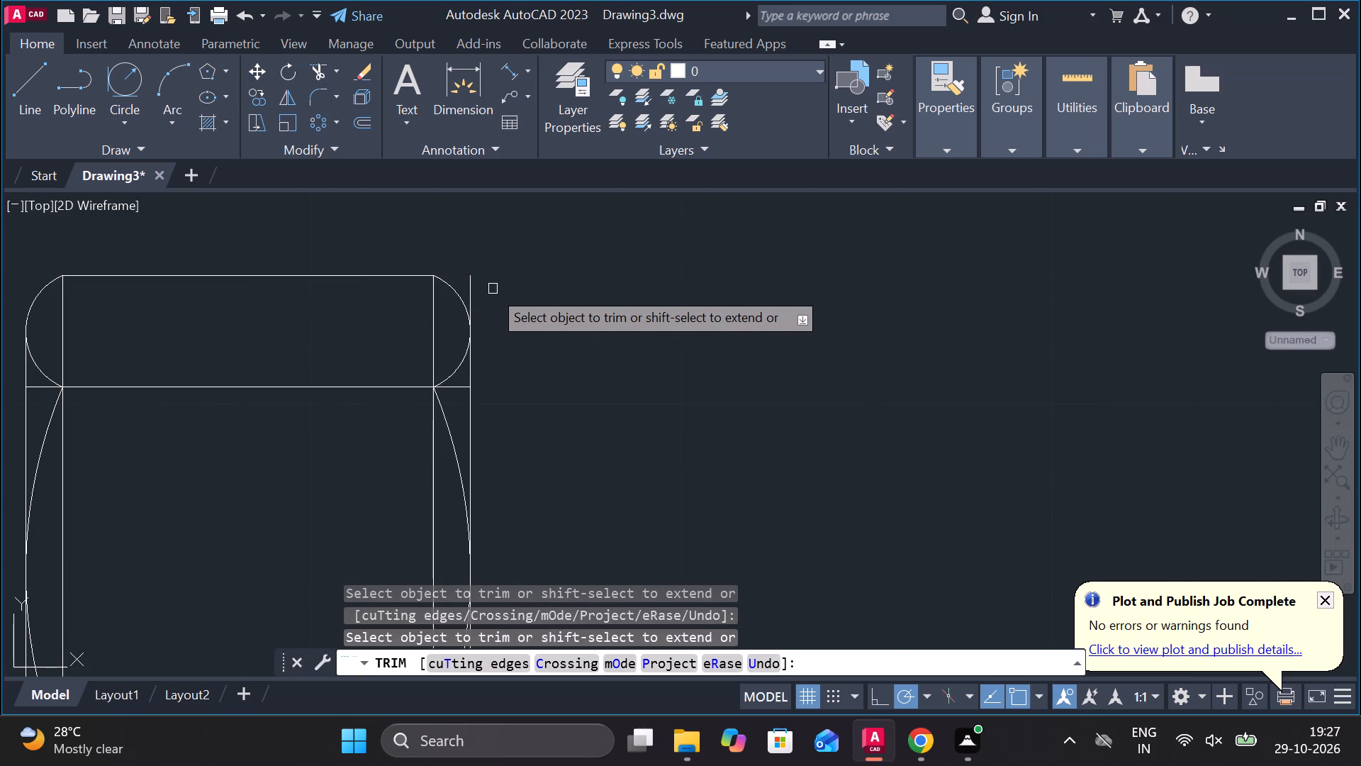
pyautogui.click(473, 287)
# Trim the horizontal and vertical edge segments outside the arcs at the profile's two bottom corners.
pyautogui.scroll(-2, 514, 297)
pyautogui.scroll(3, 512, 552)
pyautogui.click(429, 435)
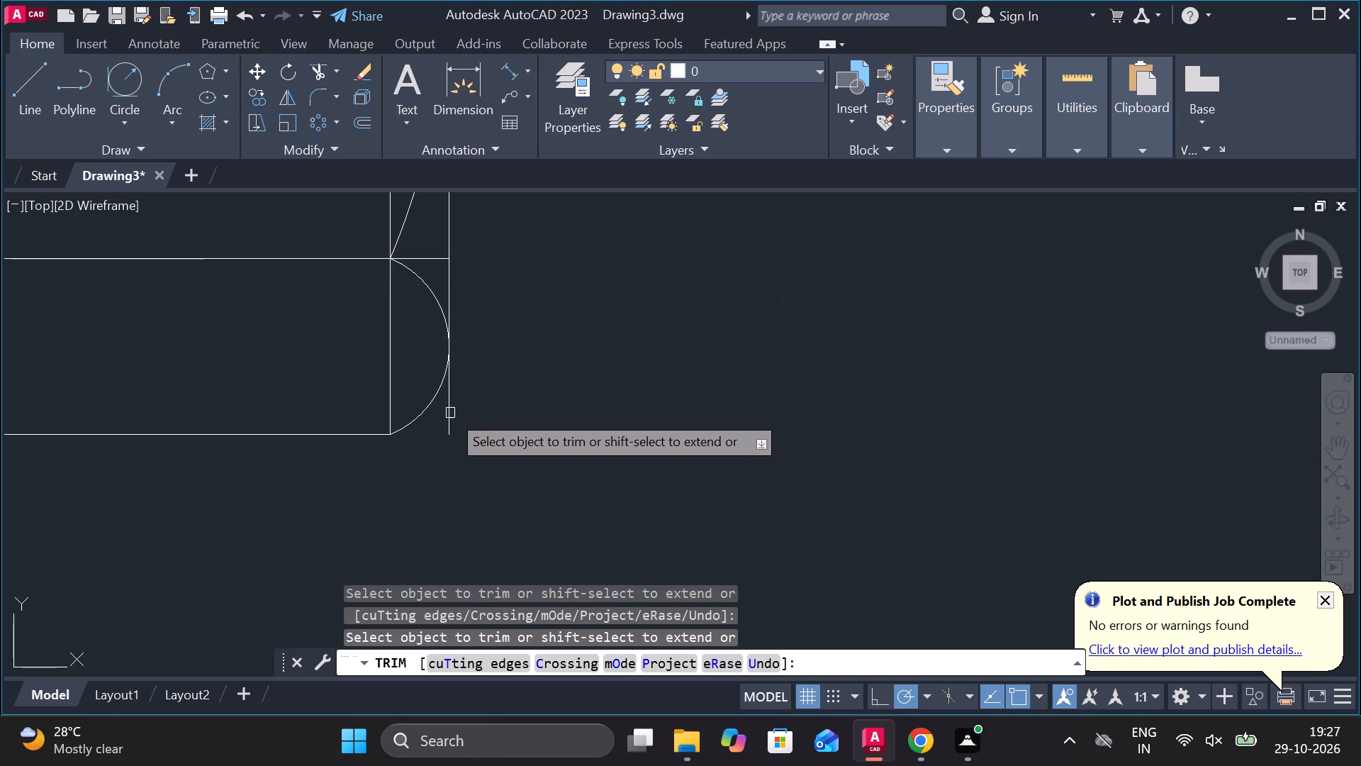
pyautogui.click(454, 412)
pyautogui.scroll(-3, 454, 412)
pyautogui.scroll(3, 276, 409)
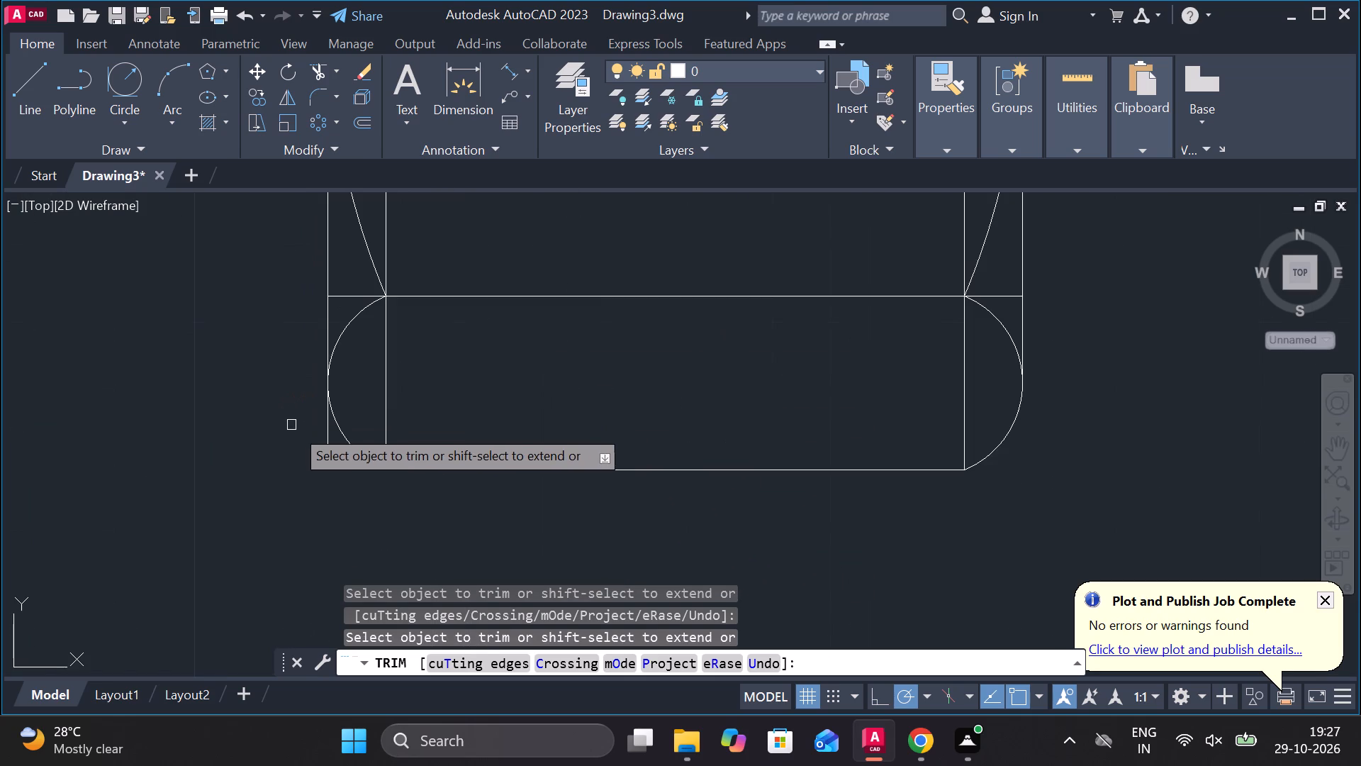
pyautogui.click(327, 450)
pyautogui.click(359, 470)
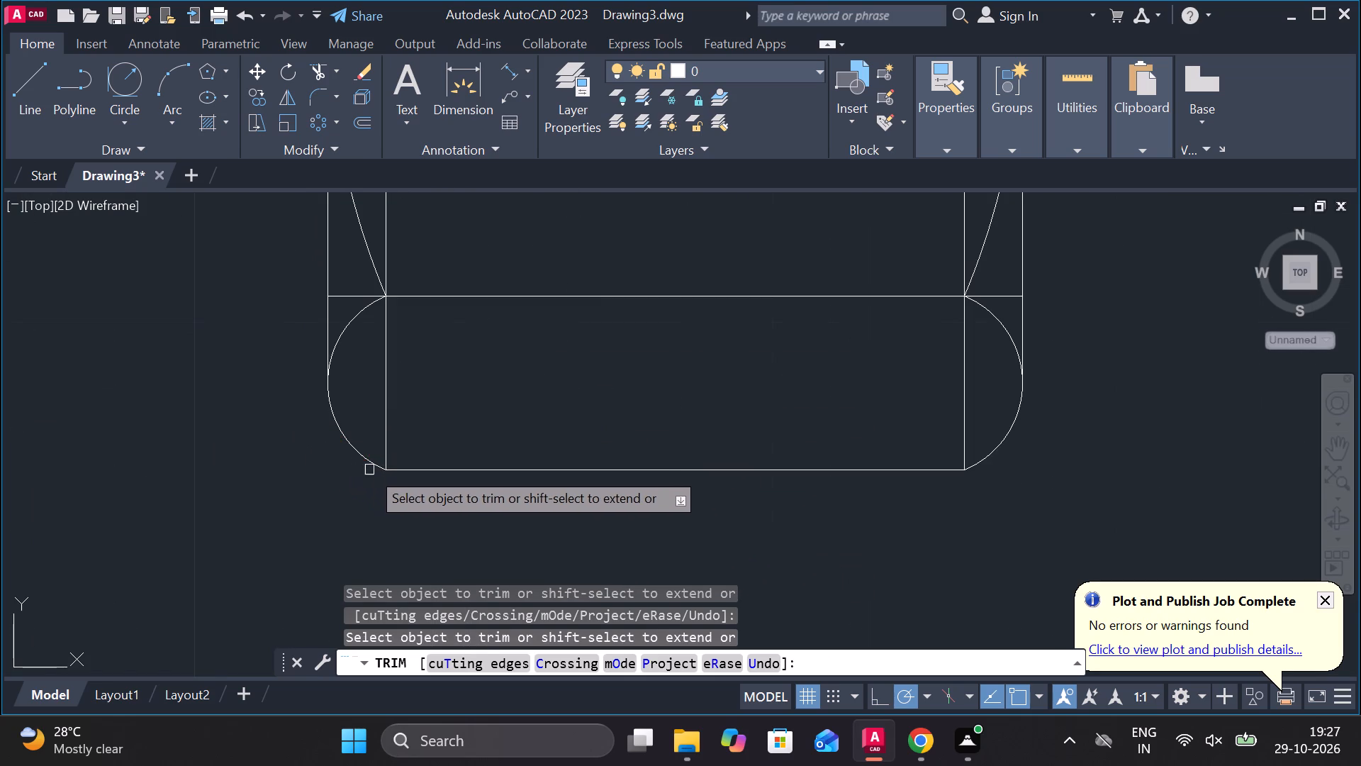
pyautogui.scroll(-4, 476, 421)
pyautogui.scroll(2, 546, 340)
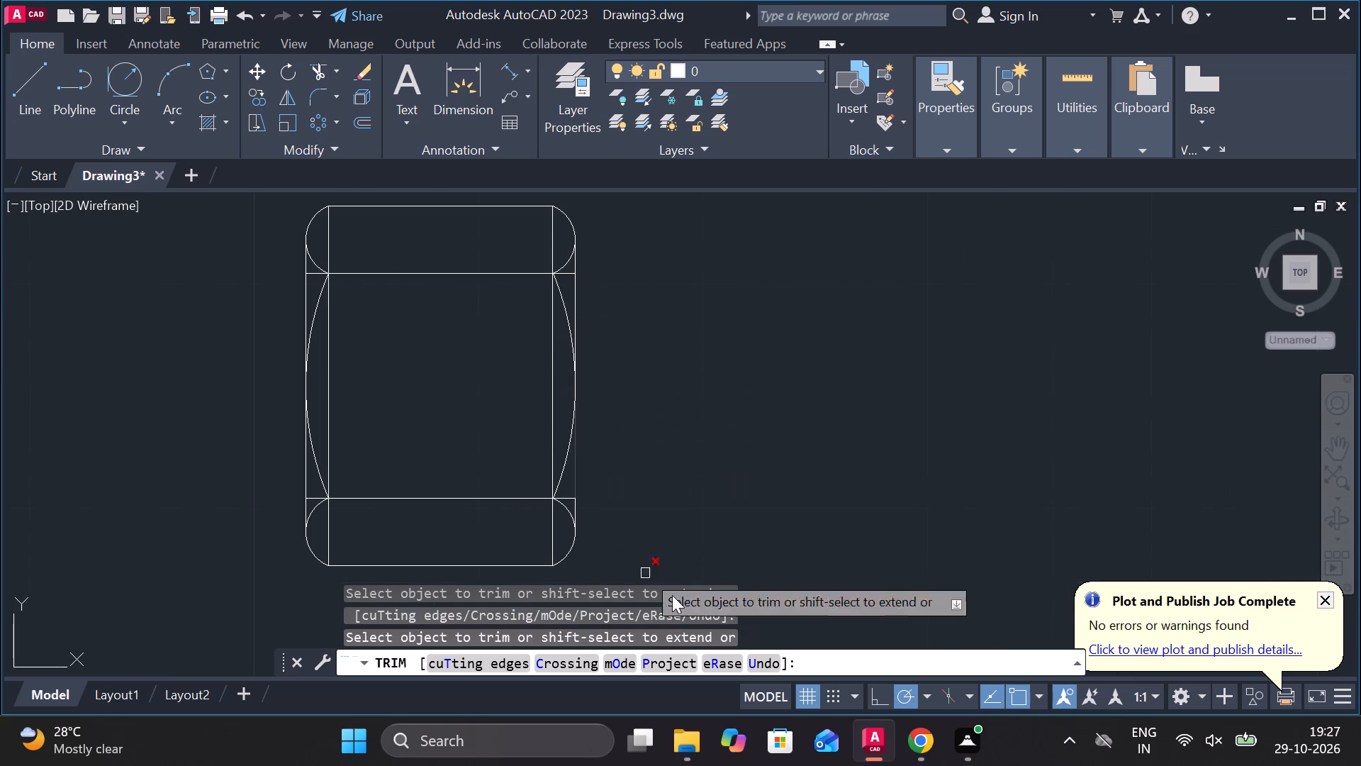
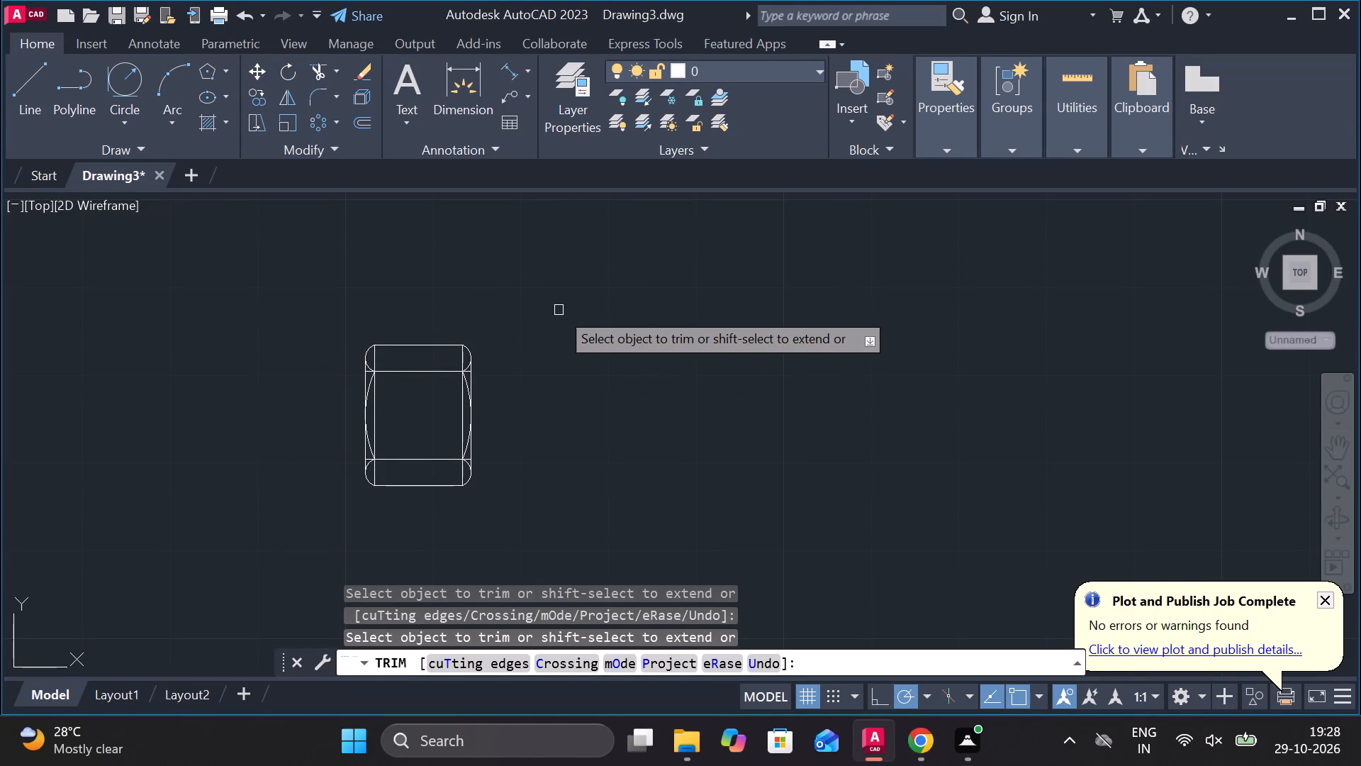
# Move the separate hex nut from beside the loose screw to the empty space left of the main assembly's hexagonal body.
pyautogui.press('Escape')
pyautogui.click(507, 309)
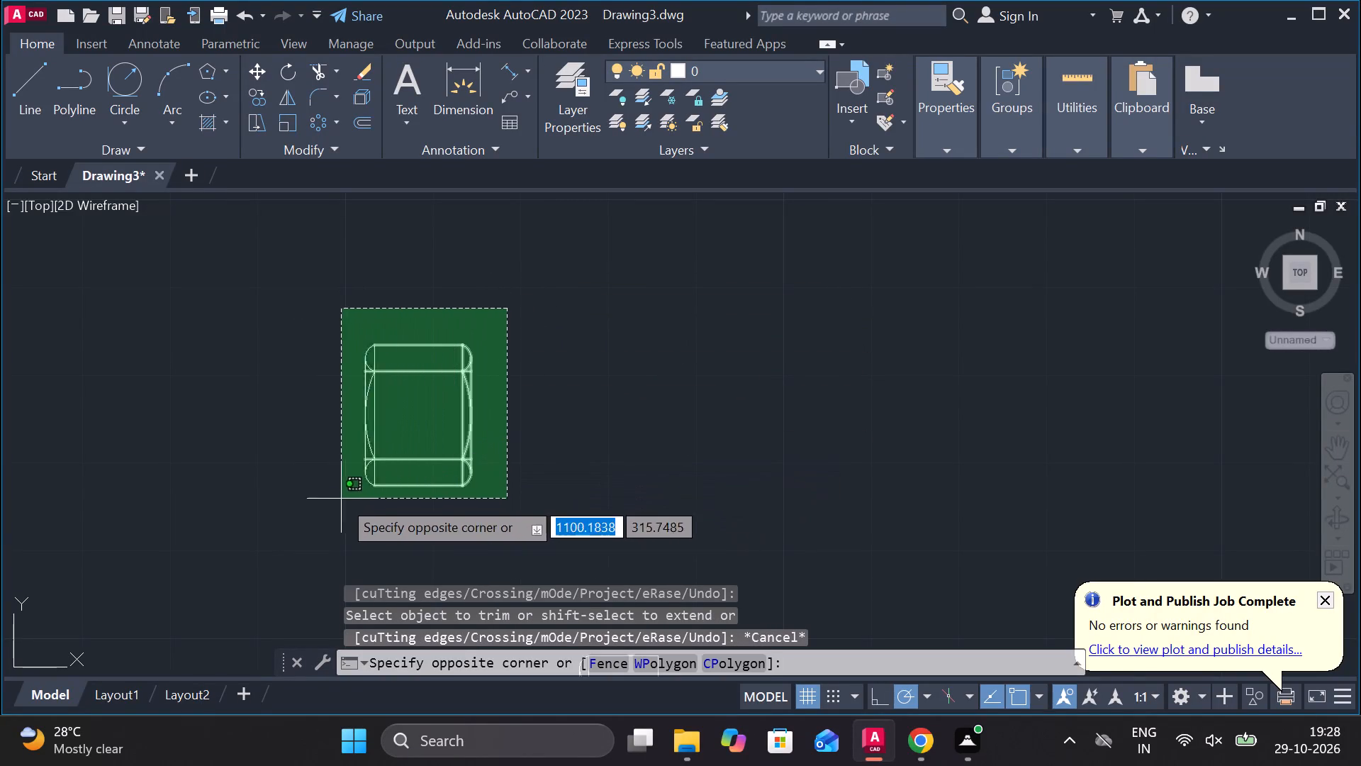
pyautogui.click(325, 495)
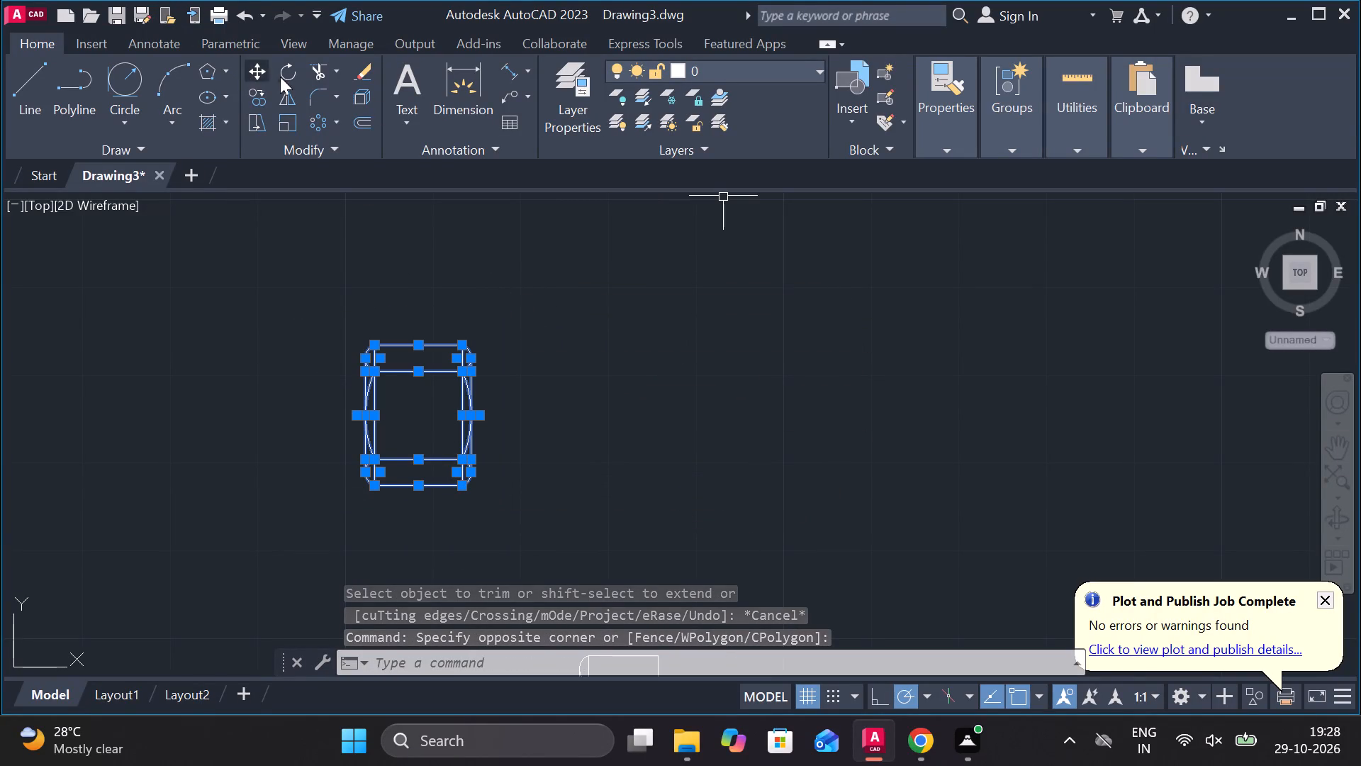
pyautogui.click(257, 72)
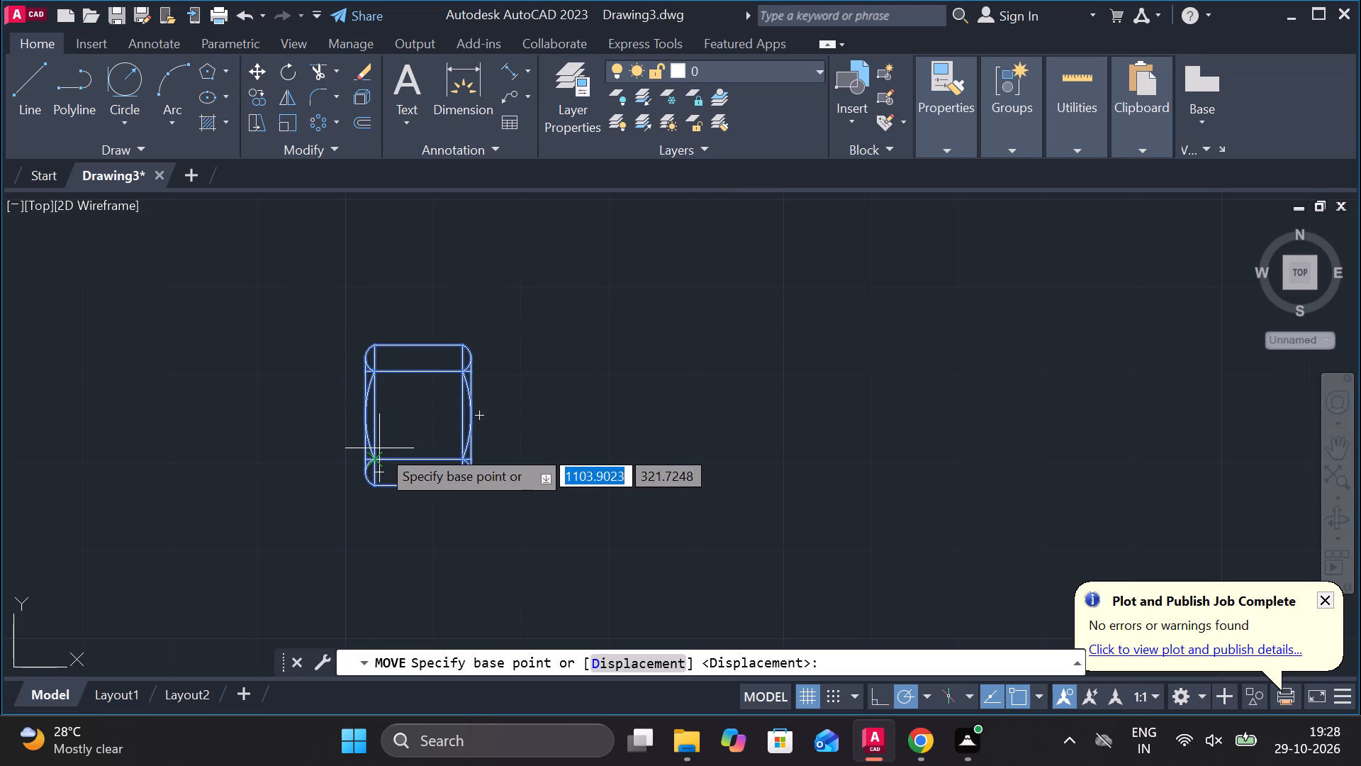
pyautogui.scroll(2, 374, 425)
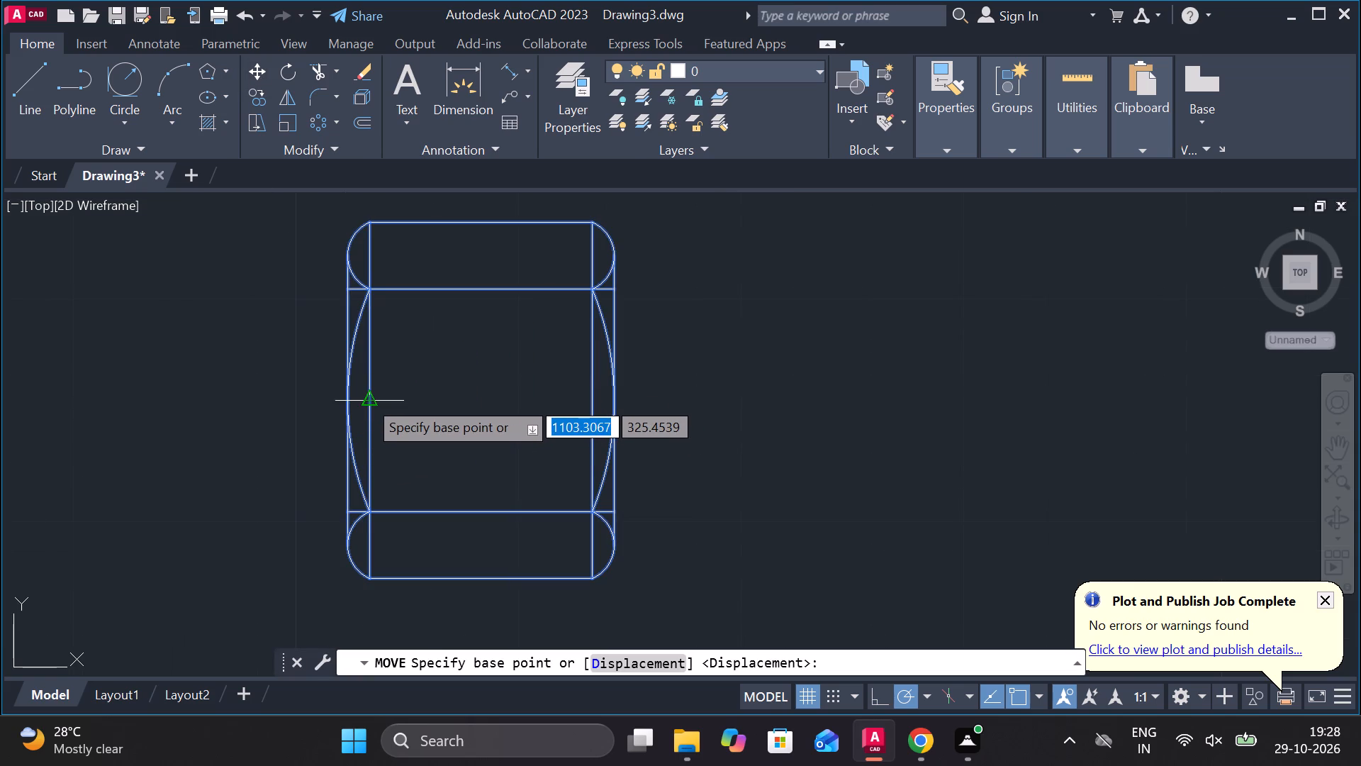
pyautogui.click(366, 399)
pyautogui.scroll(-4, 380, 402)
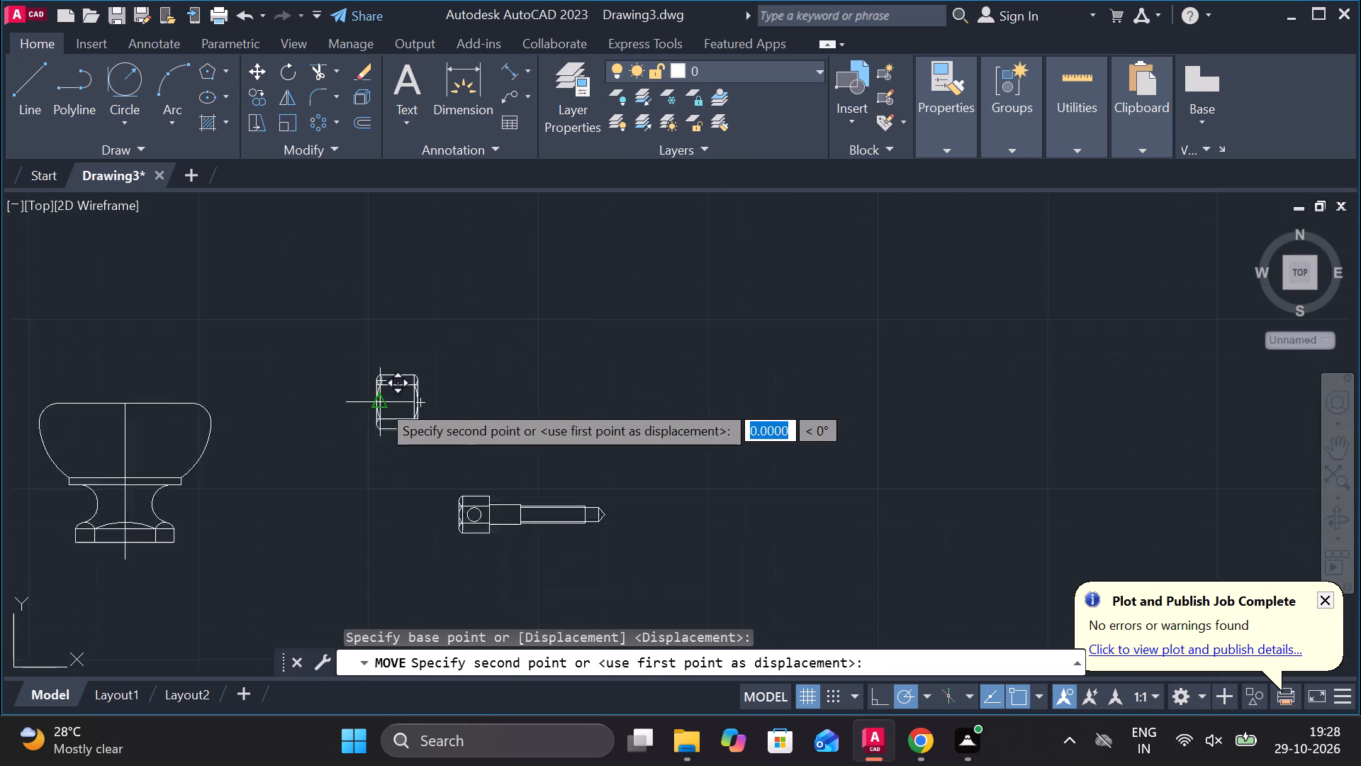
pyautogui.scroll(-1, 380, 402)
pyautogui.scroll(-3, 604, 456)
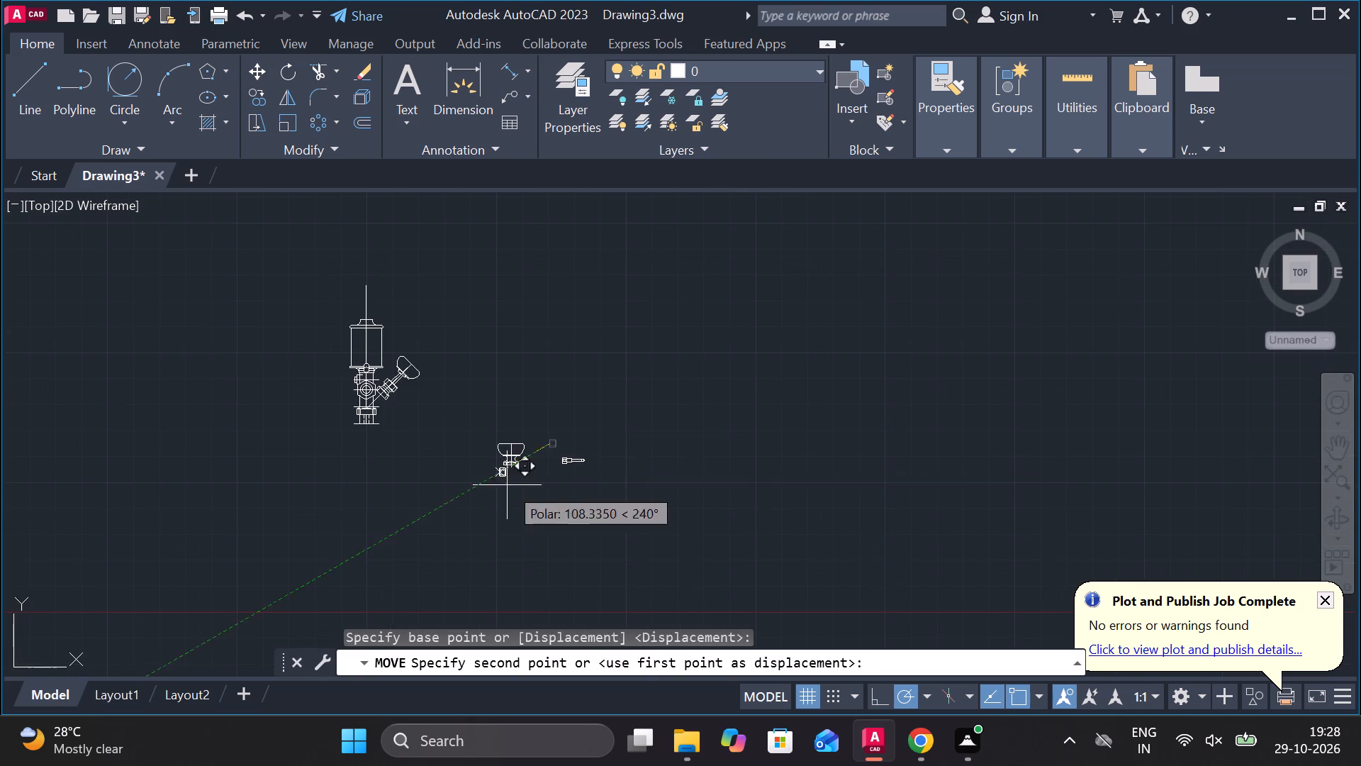
pyautogui.scroll(3, 306, 382)
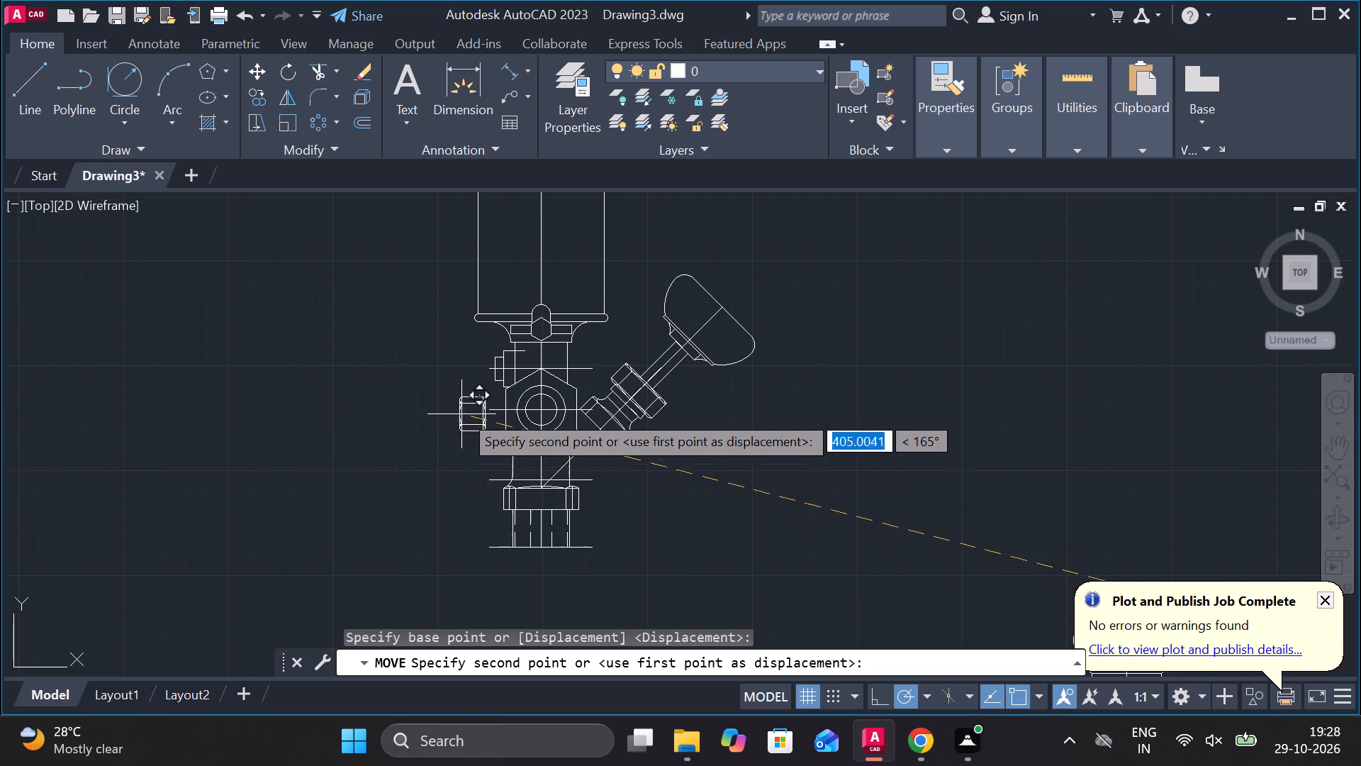
pyautogui.scroll(3, 465, 404)
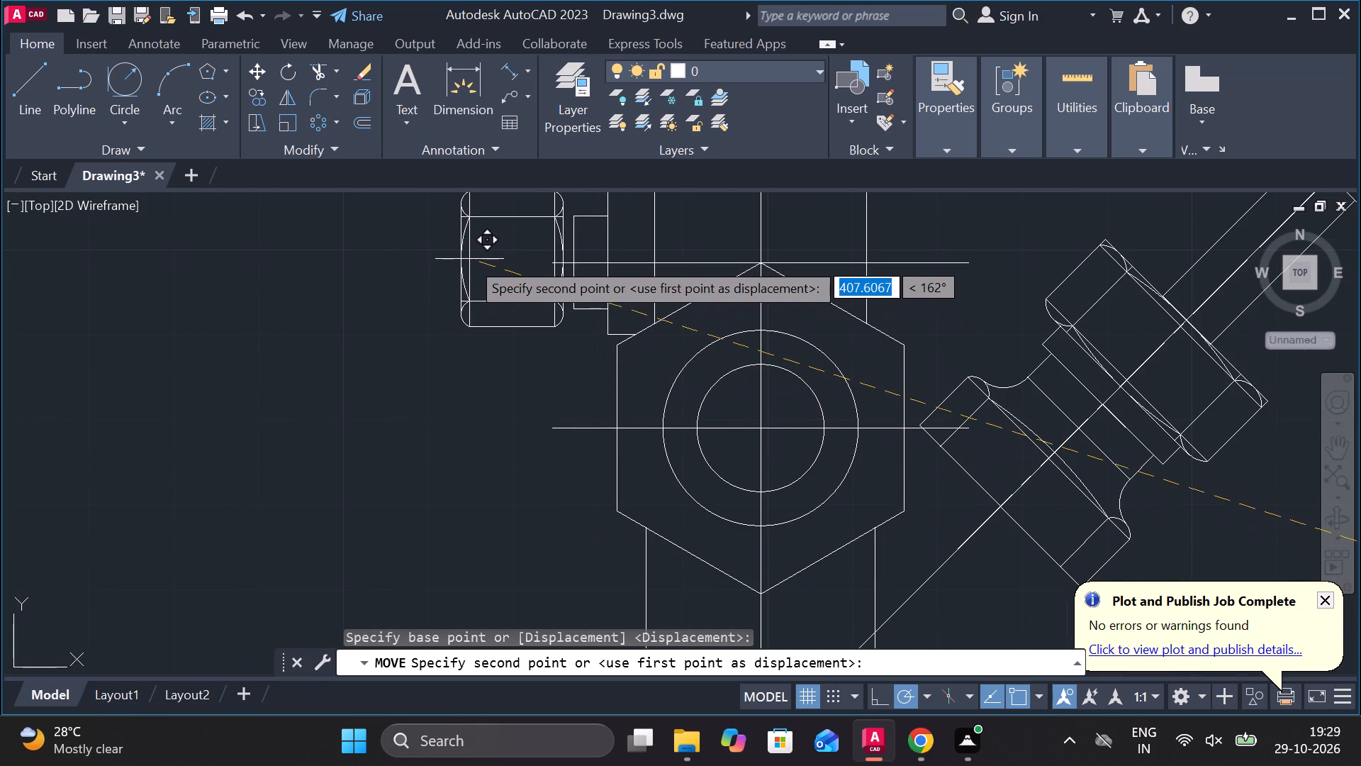
pyautogui.click(313, 307)
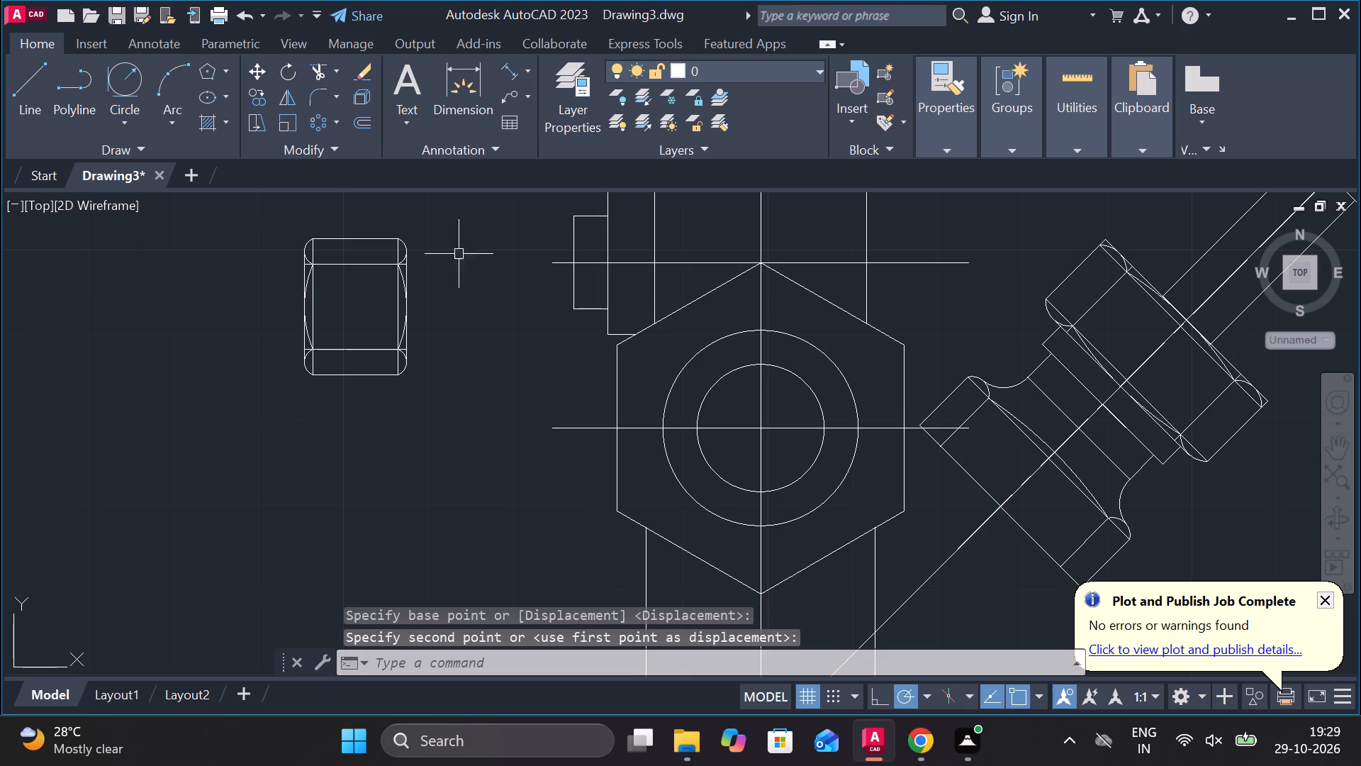
# Move the nut by the midpoint of its right edge onto the midpoint of the small boss's outer edge on the body's left side.
pyautogui.click(458, 216)
pyautogui.click(246, 399)
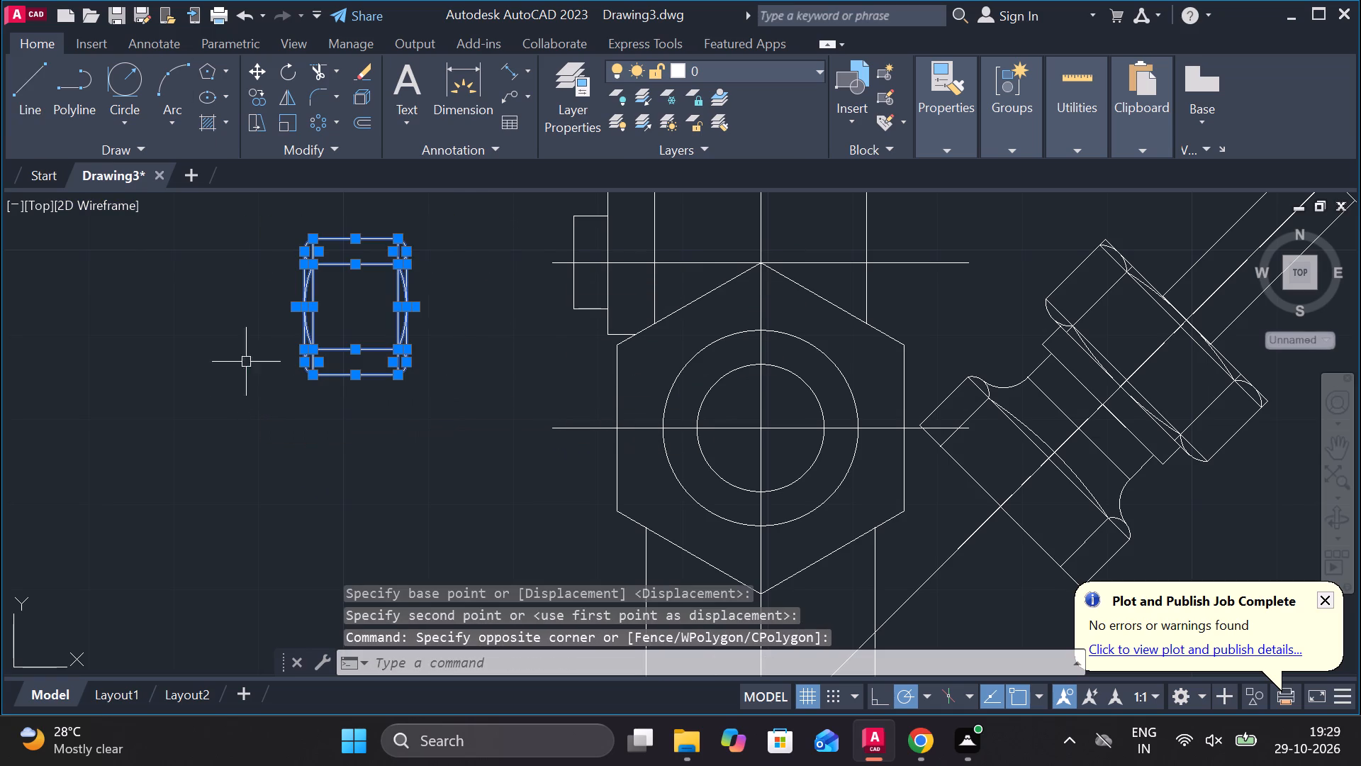
pyautogui.click(255, 69)
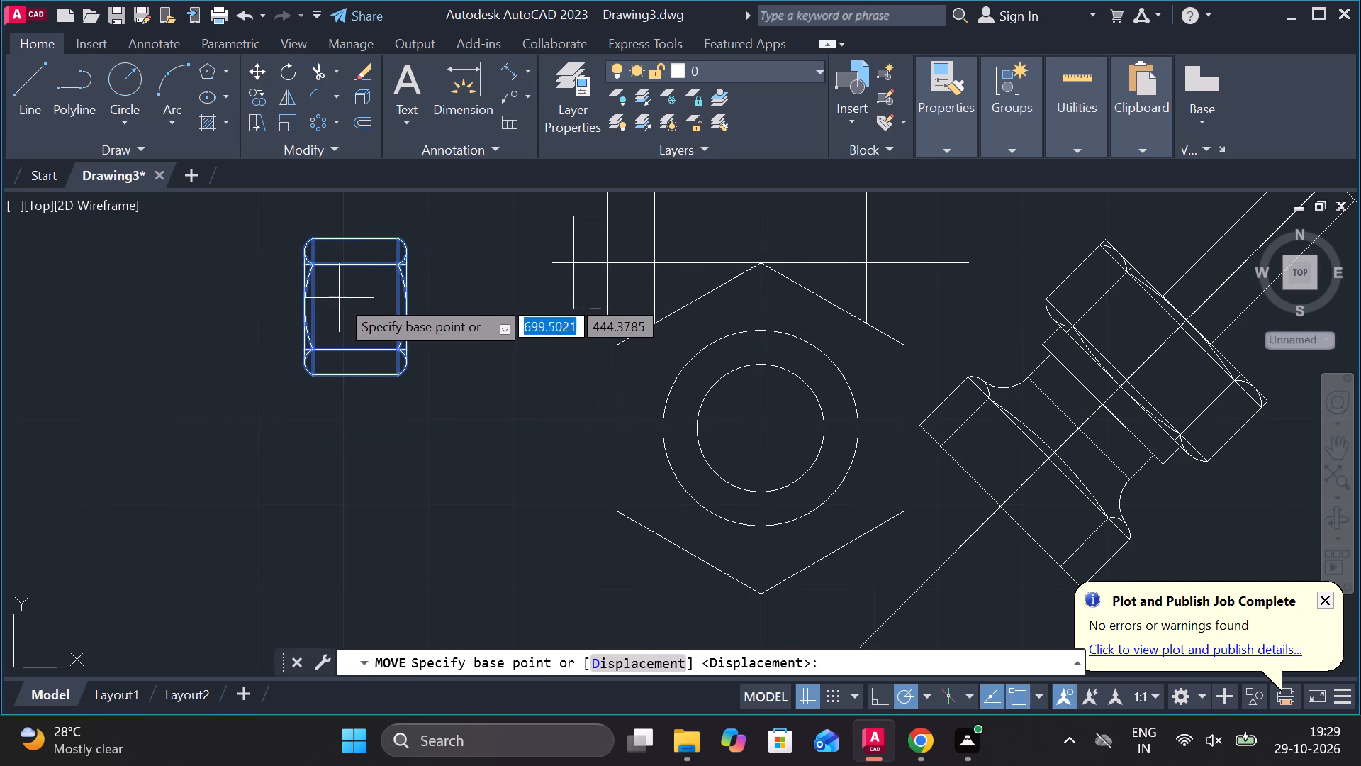
pyautogui.scroll(3, 409, 303)
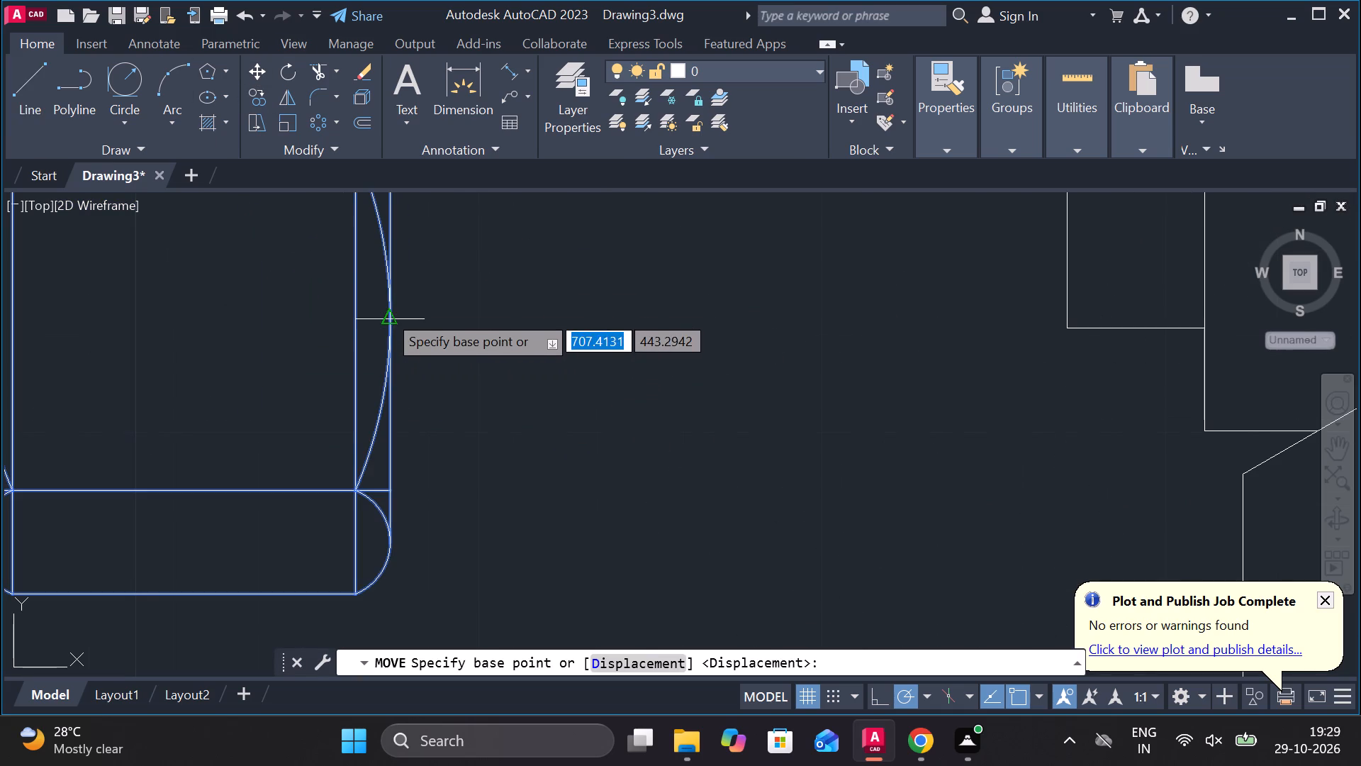
pyautogui.click(385, 315)
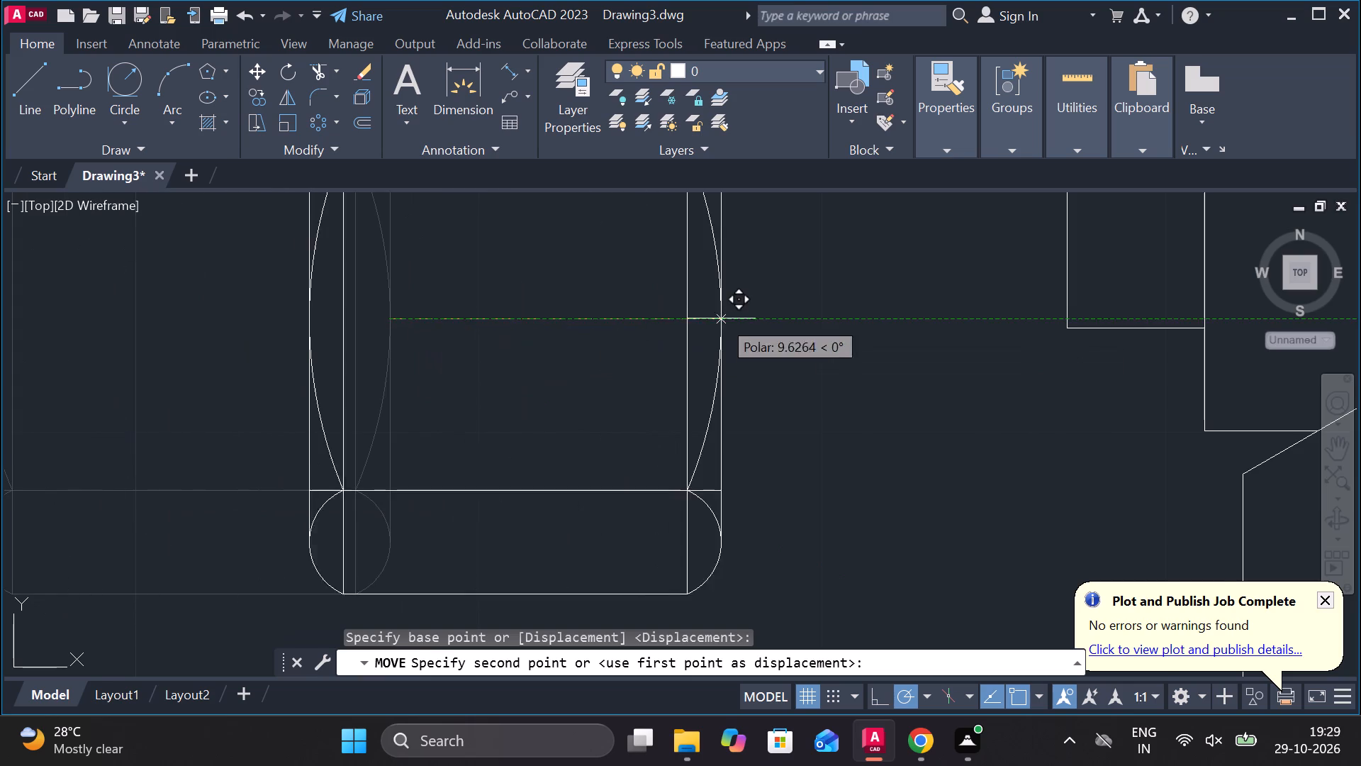
pyautogui.scroll(-2, 722, 318)
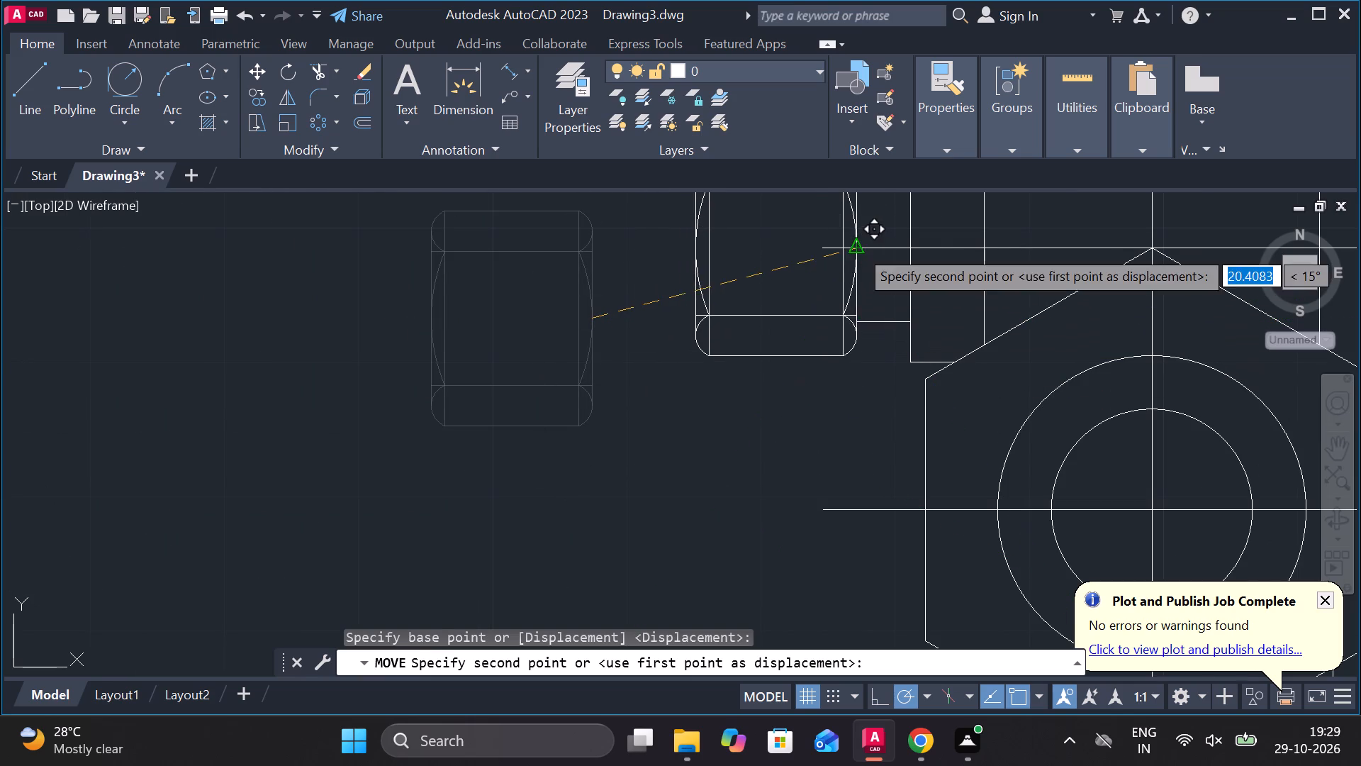
pyautogui.click(858, 248)
# Move the loose pointed screw by the centre of its shoulder onto the midpoint of the attached nut's outer left edge.
pyautogui.scroll(-3, 702, 387)
pyautogui.scroll(2, 738, 433)
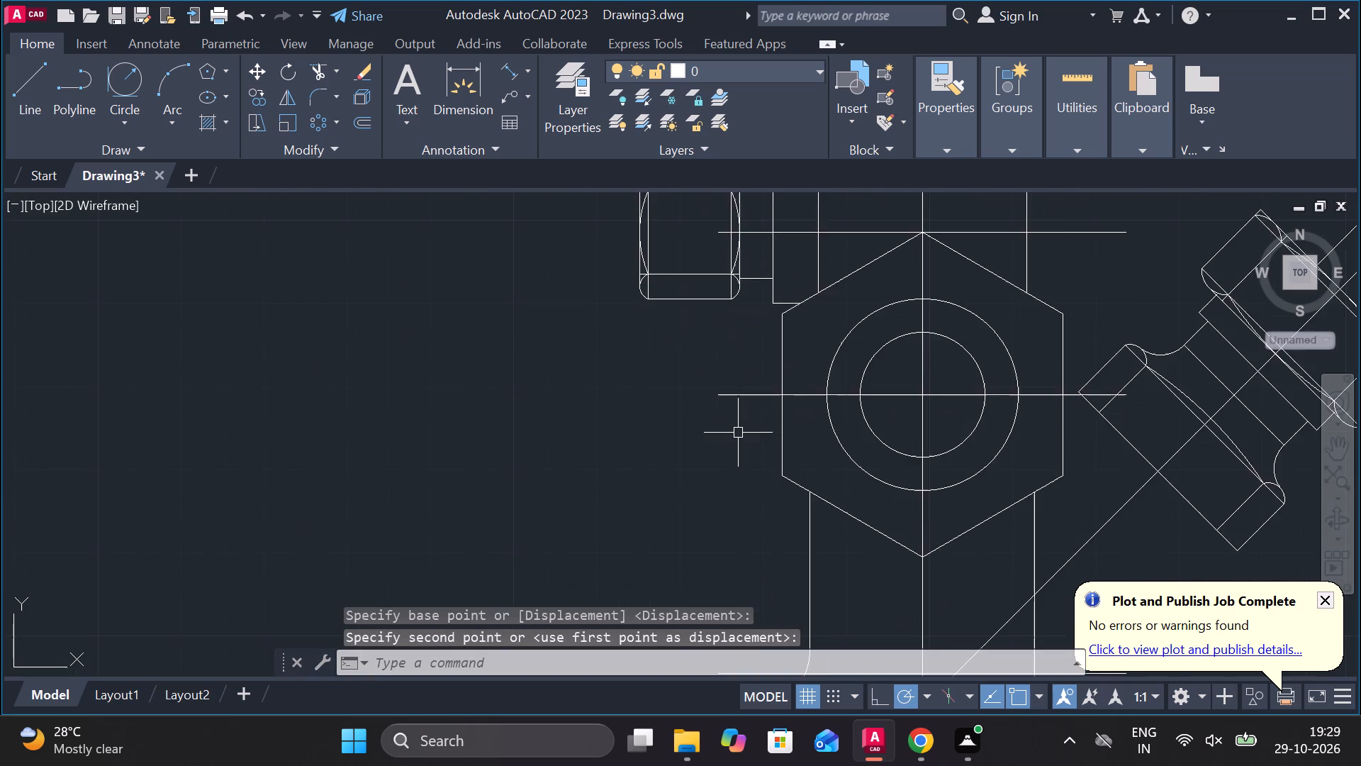
pyautogui.scroll(-2, 738, 433)
pyautogui.scroll(-3, 1053, 440)
pyautogui.scroll(3, 1178, 367)
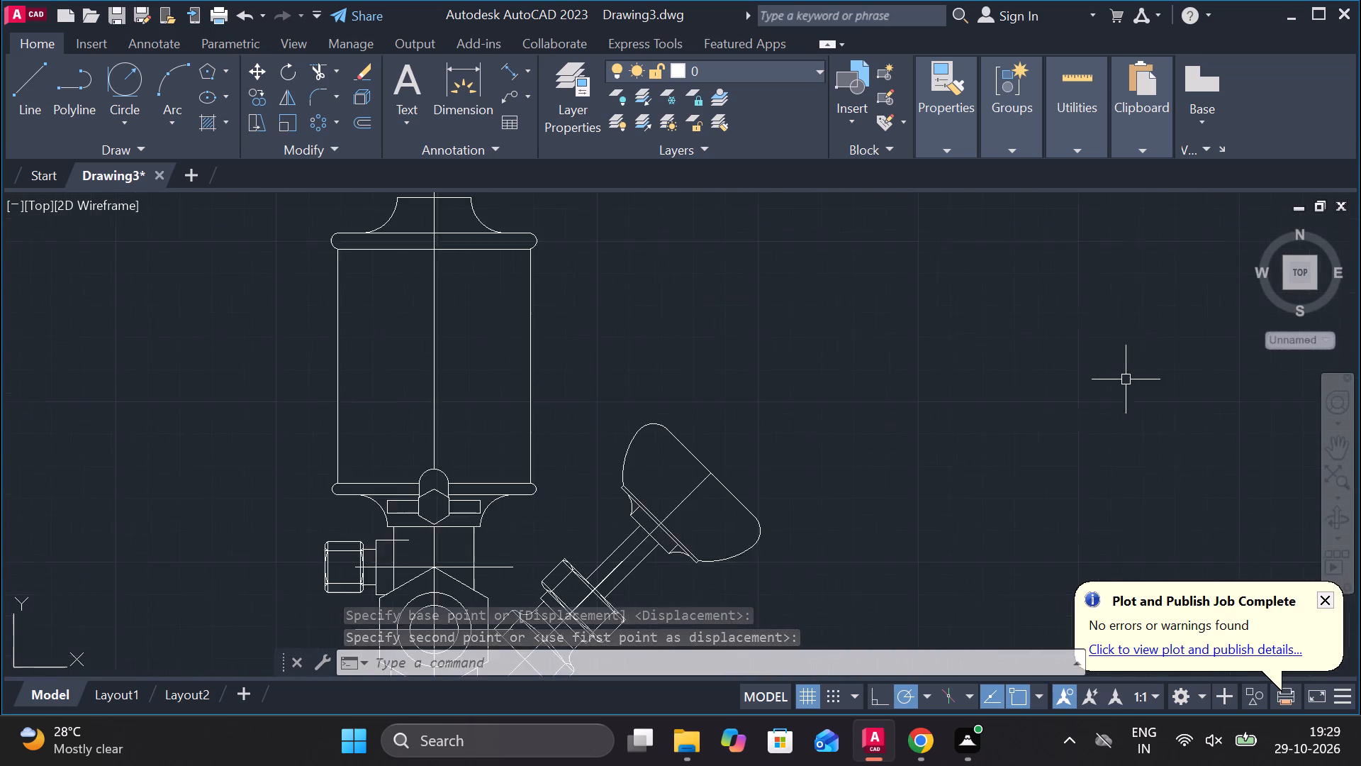
pyautogui.scroll(-4, 1126, 380)
pyautogui.scroll(3, 1257, 511)
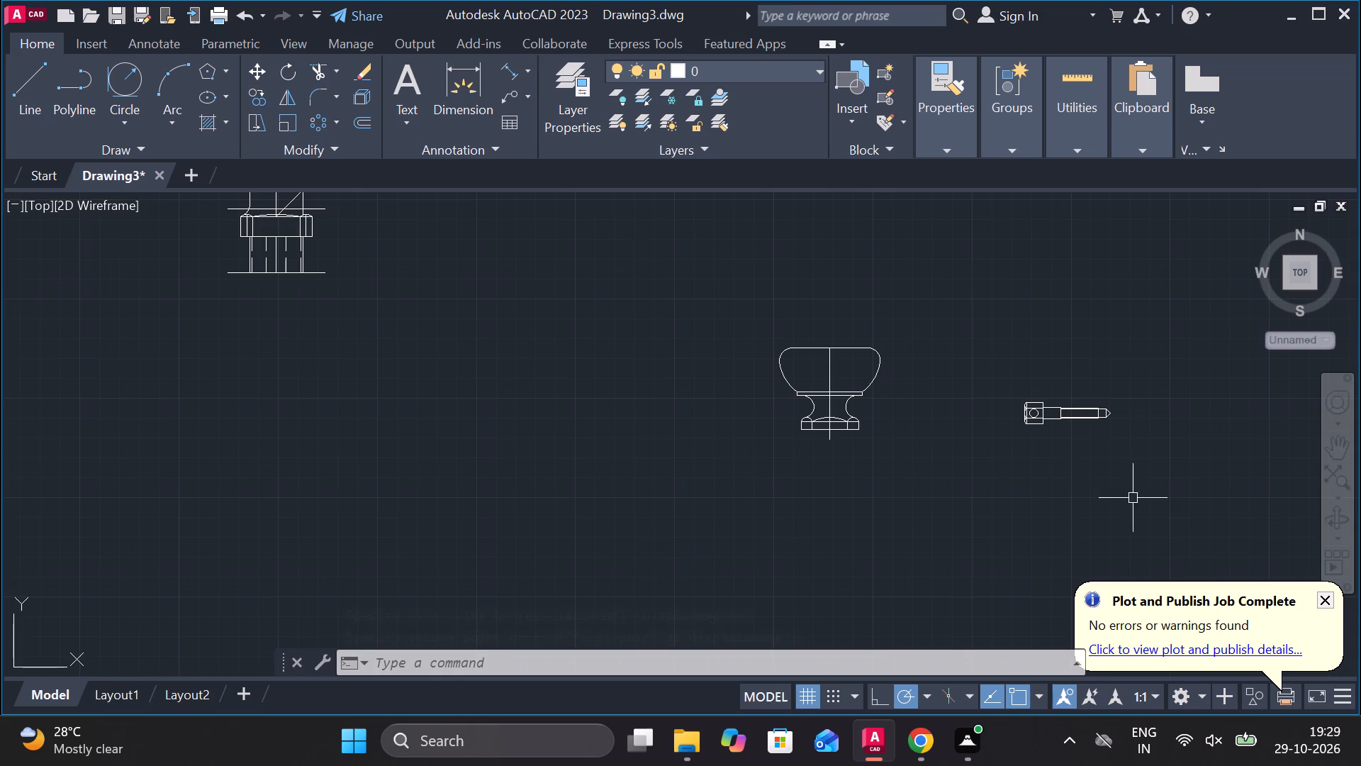
pyautogui.click(1184, 348)
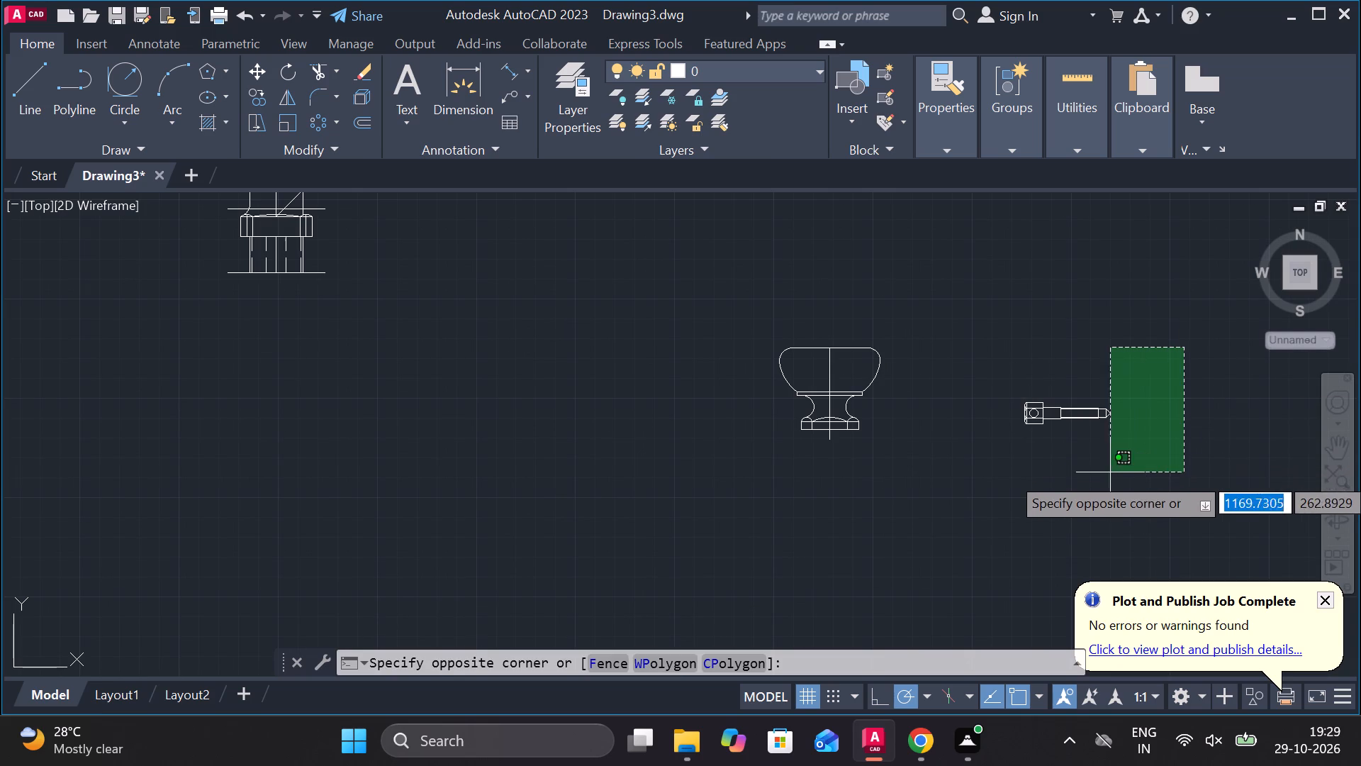
pyautogui.click(942, 460)
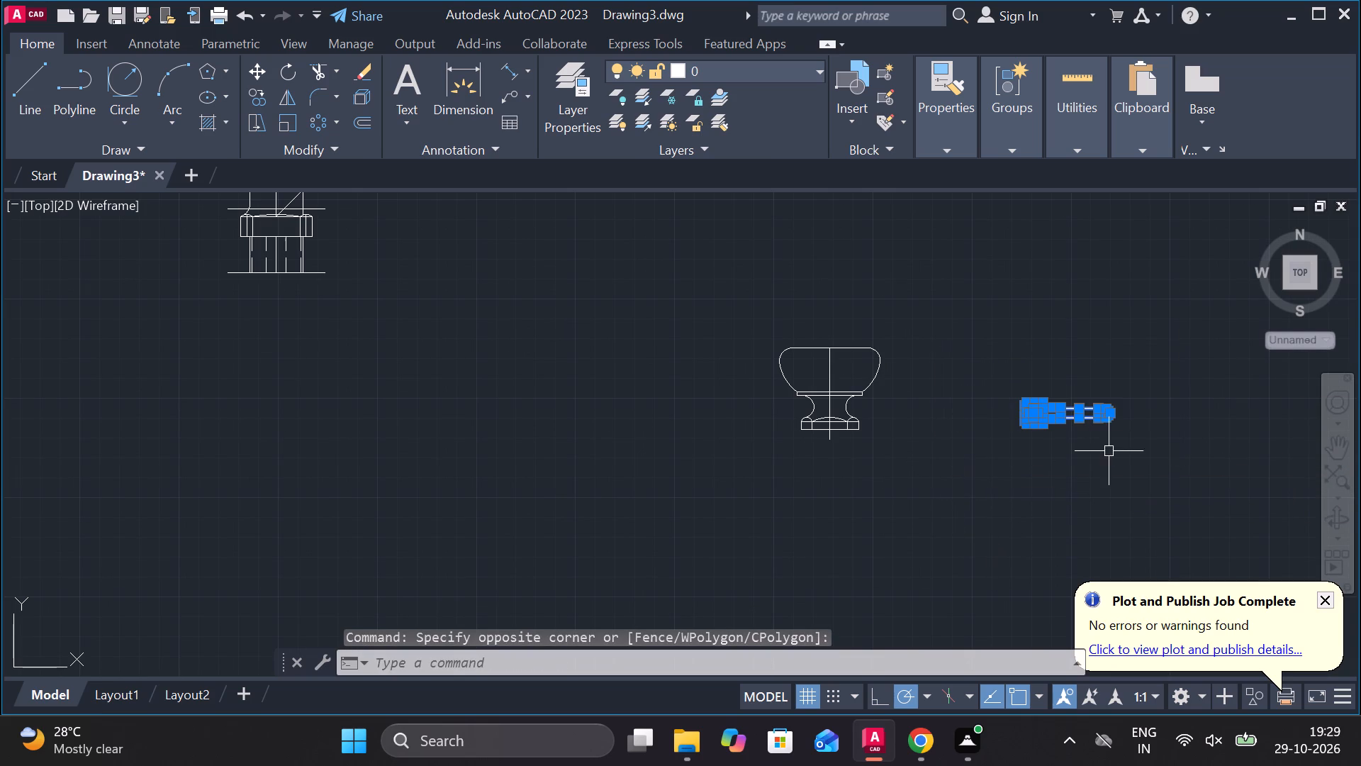
pyautogui.click(247, 68)
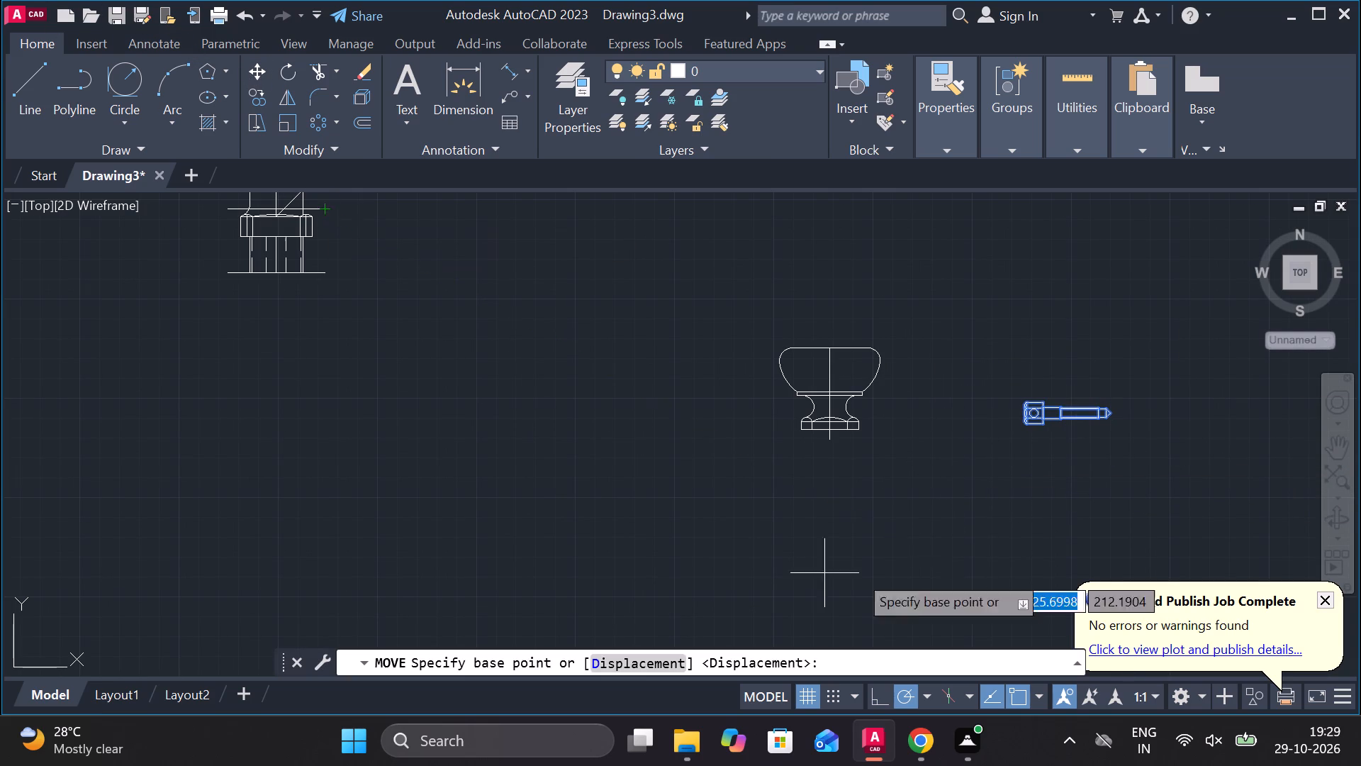
pyautogui.scroll(4, 1078, 459)
pyautogui.scroll(-2, 1078, 459)
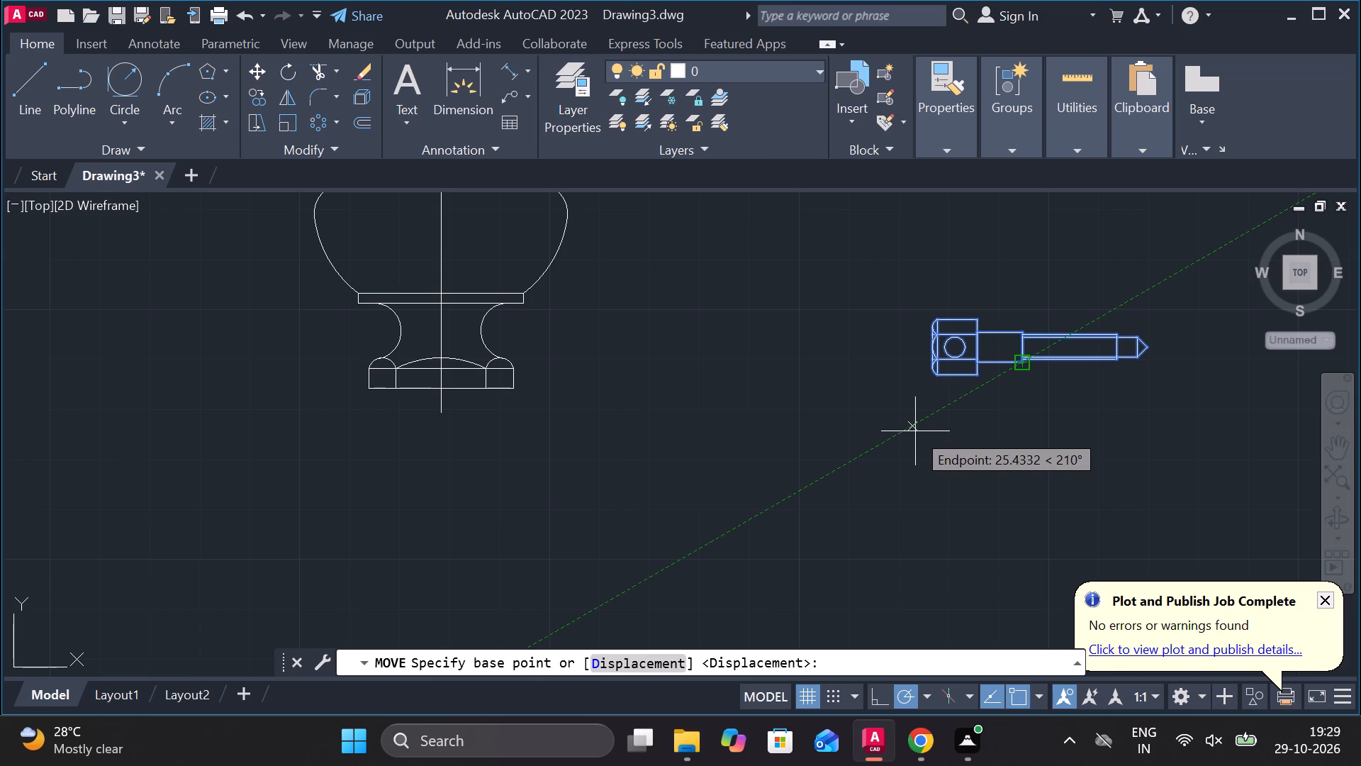
pyautogui.click(1025, 345)
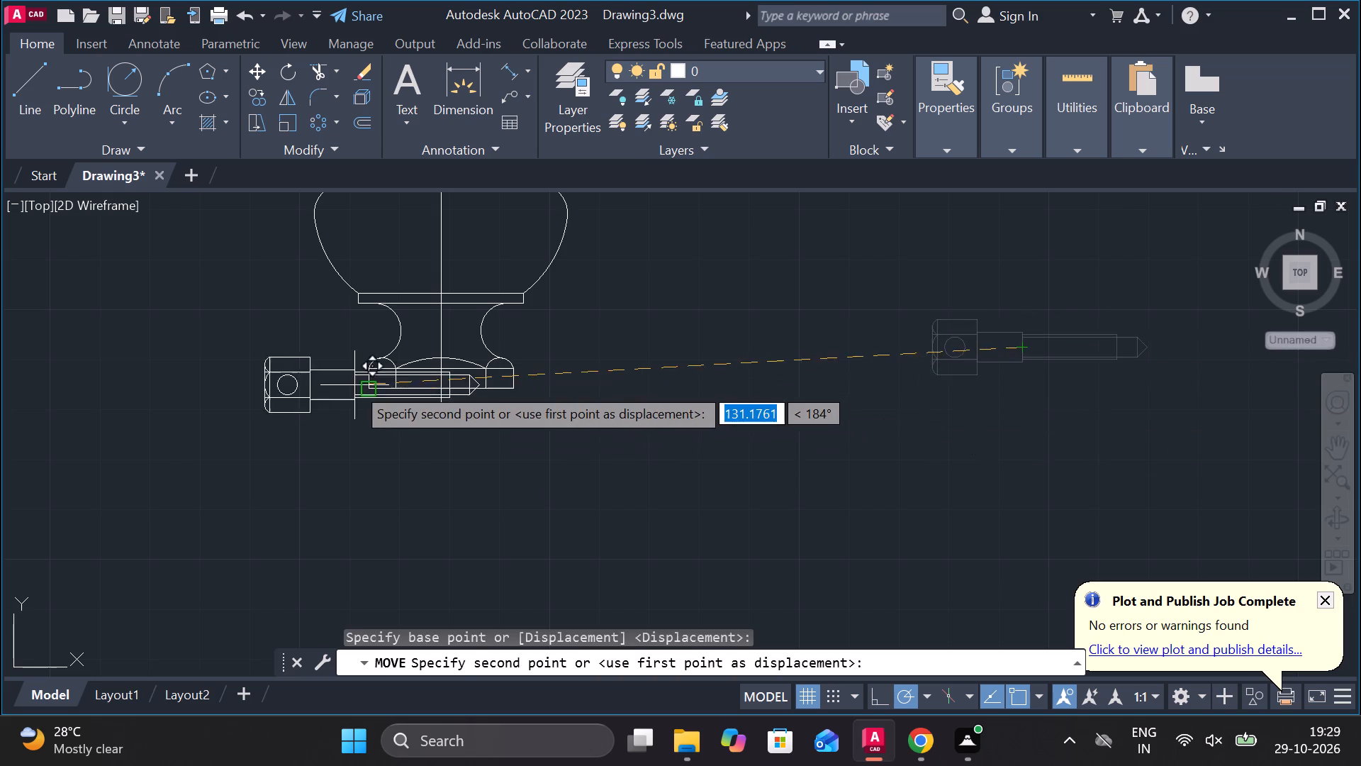
pyautogui.scroll(-4, 354, 385)
pyautogui.scroll(-3, 73, 267)
pyautogui.scroll(3, 73, 250)
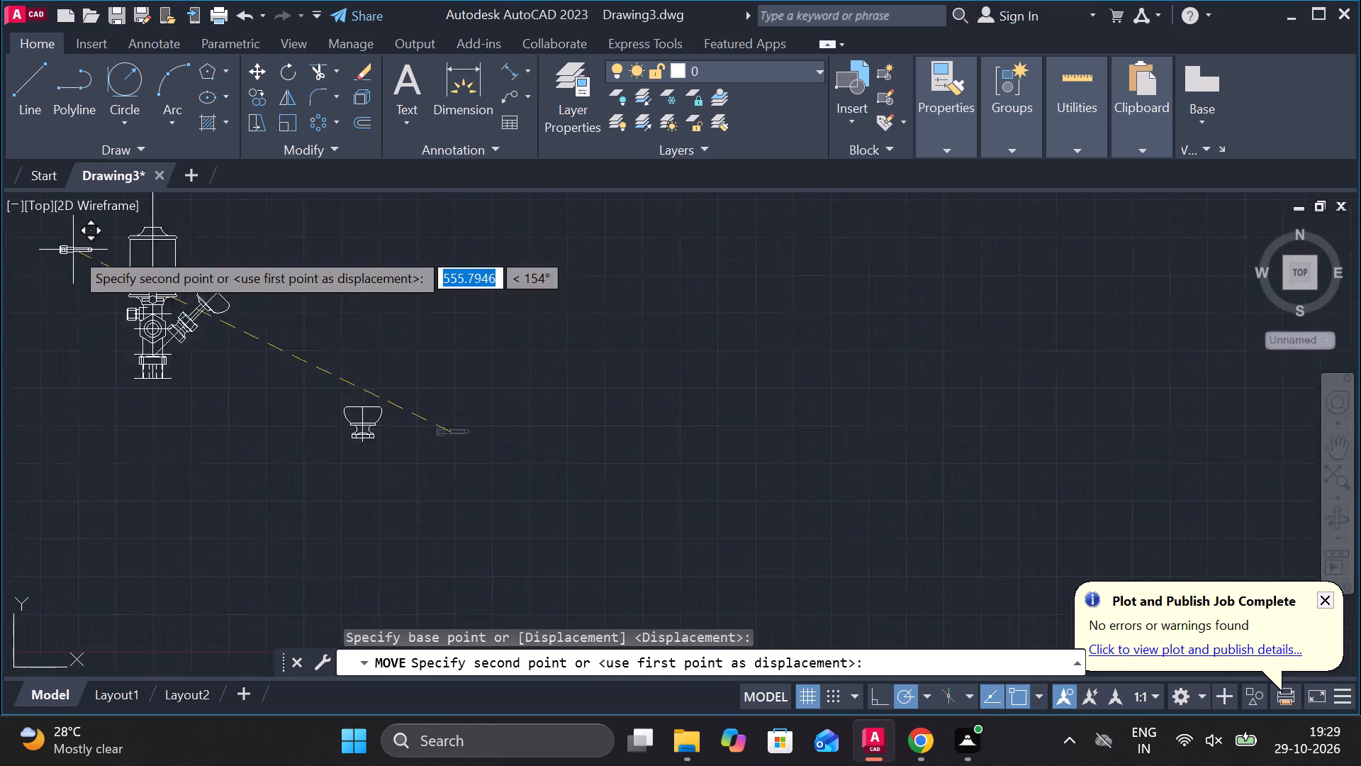
pyautogui.scroll(2, 73, 250)
pyautogui.scroll(4, 191, 422)
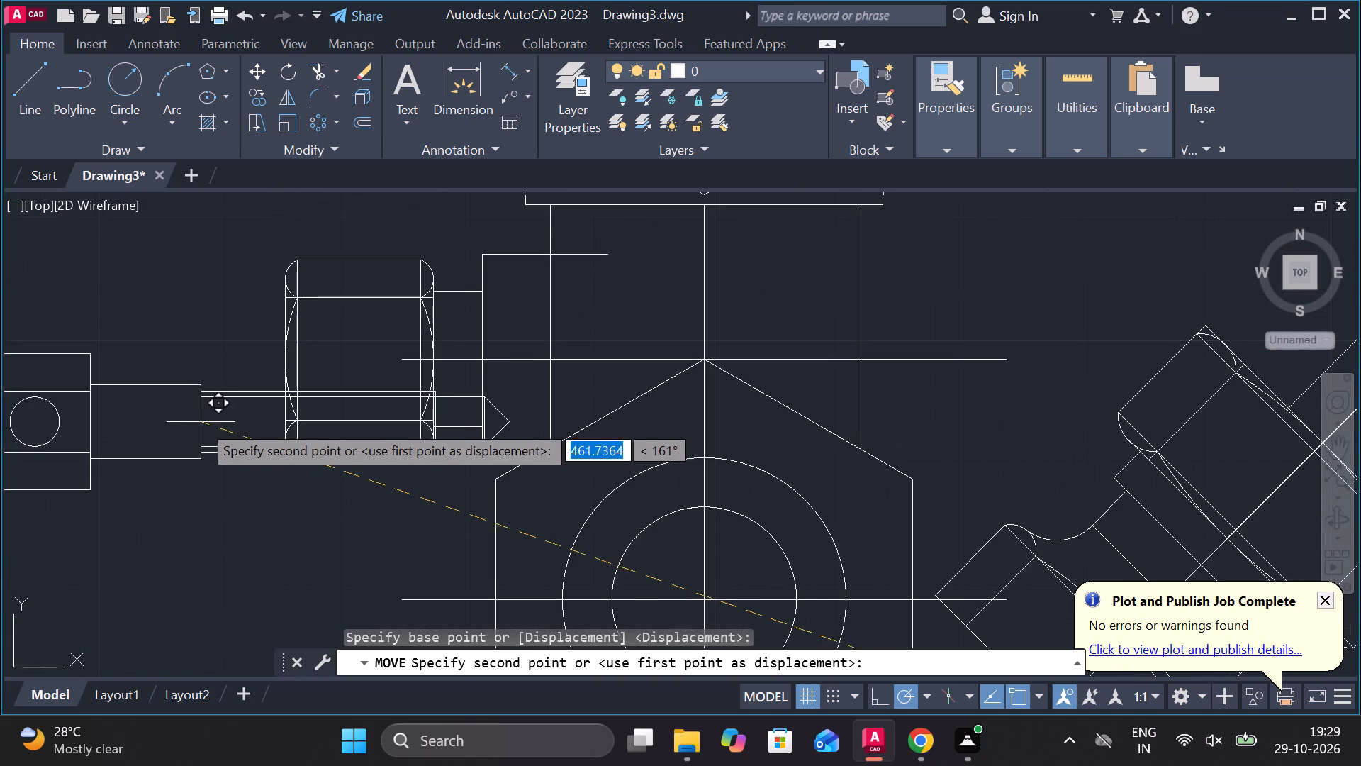
pyautogui.click(287, 357)
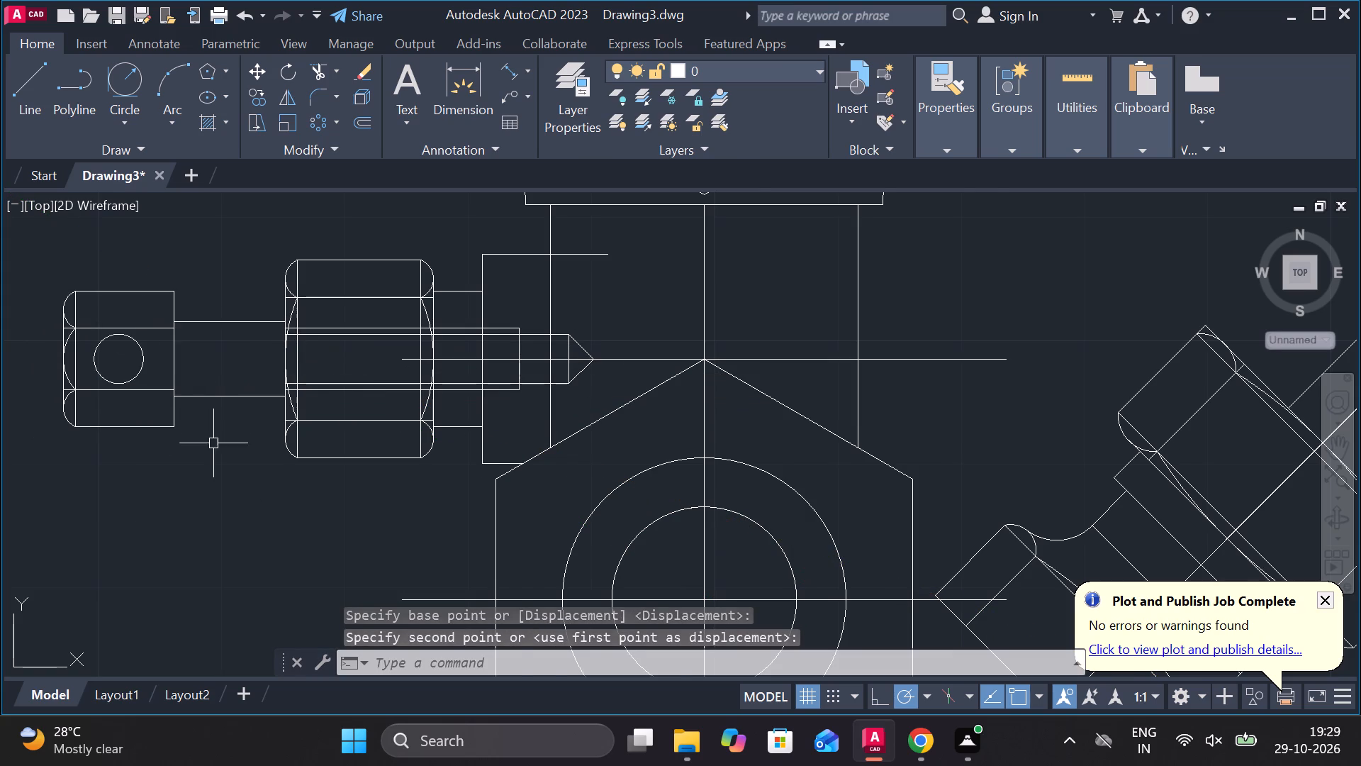
# Delete the small circle in the head of the inserted screw.
pyautogui.scroll(-2, 213, 443)
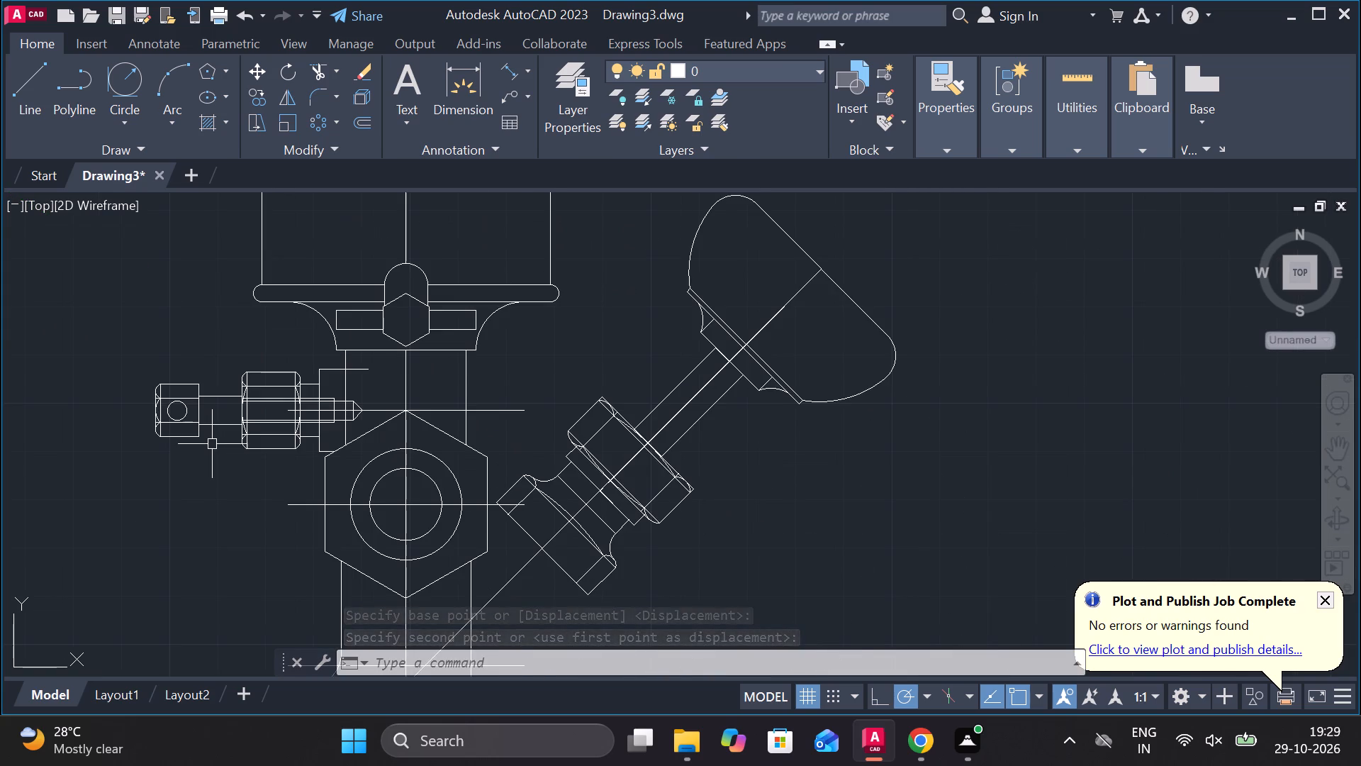
pyautogui.click(189, 406)
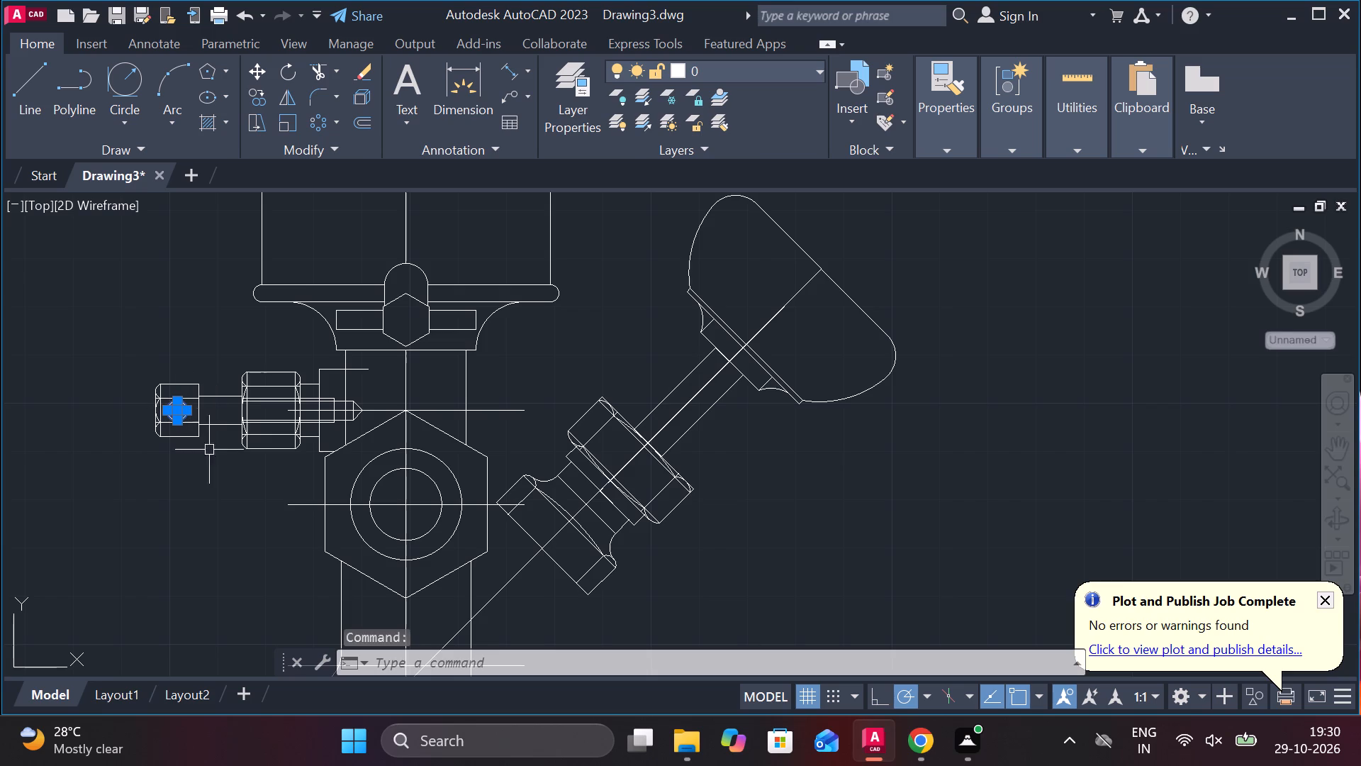
pyautogui.press('Delete')
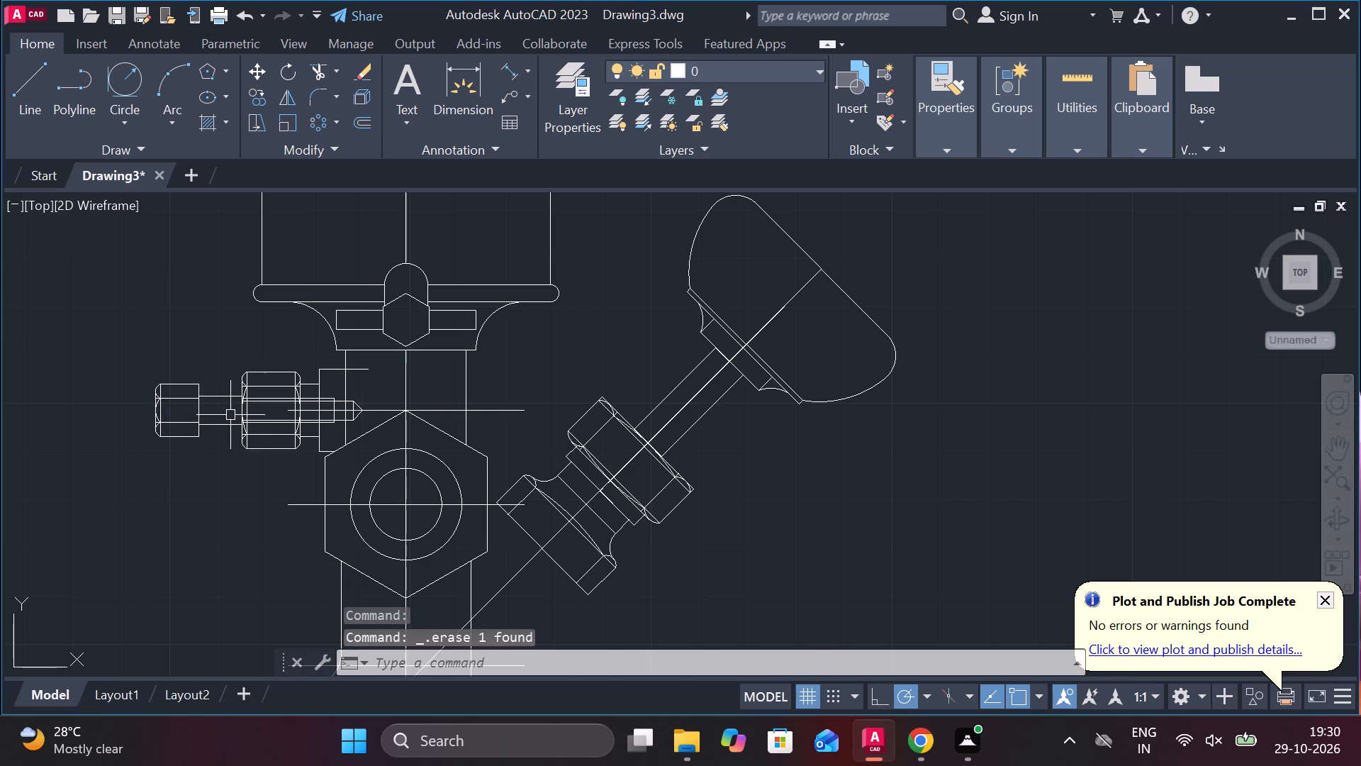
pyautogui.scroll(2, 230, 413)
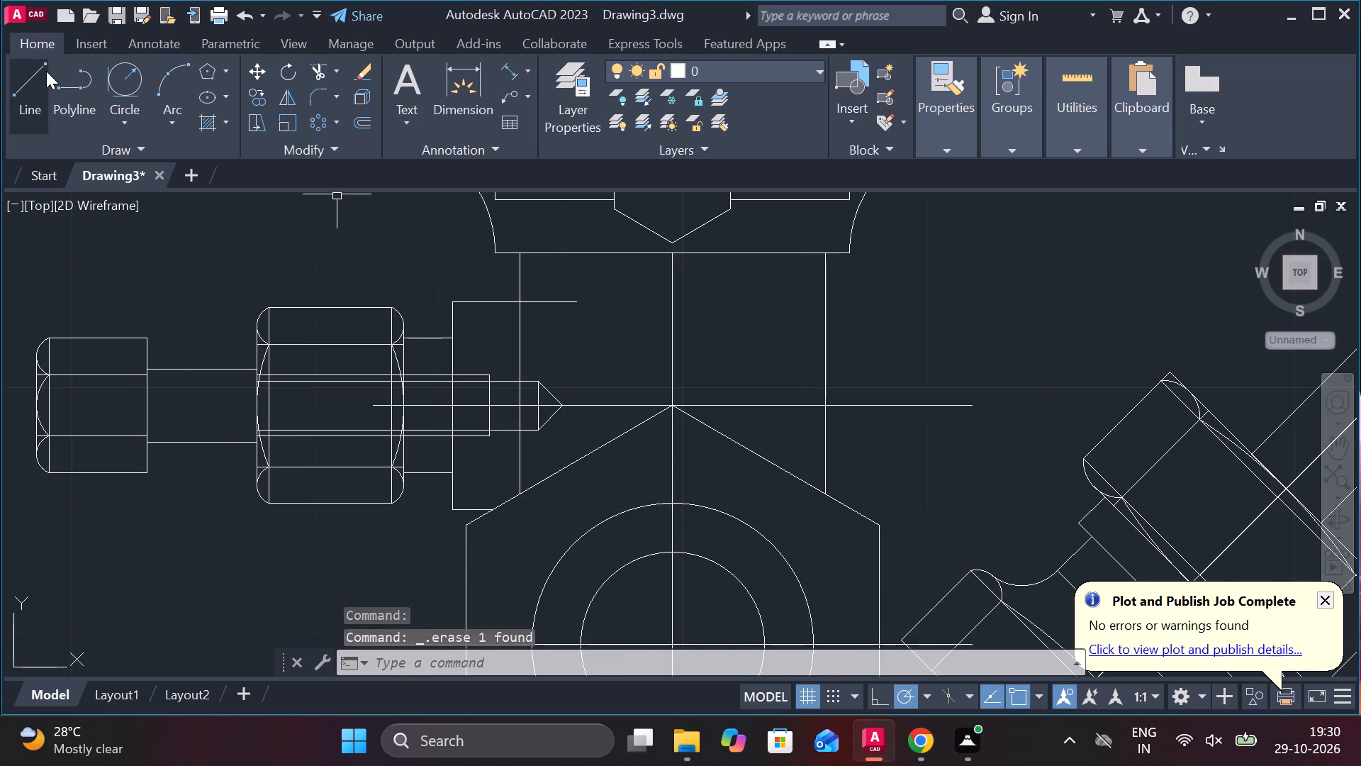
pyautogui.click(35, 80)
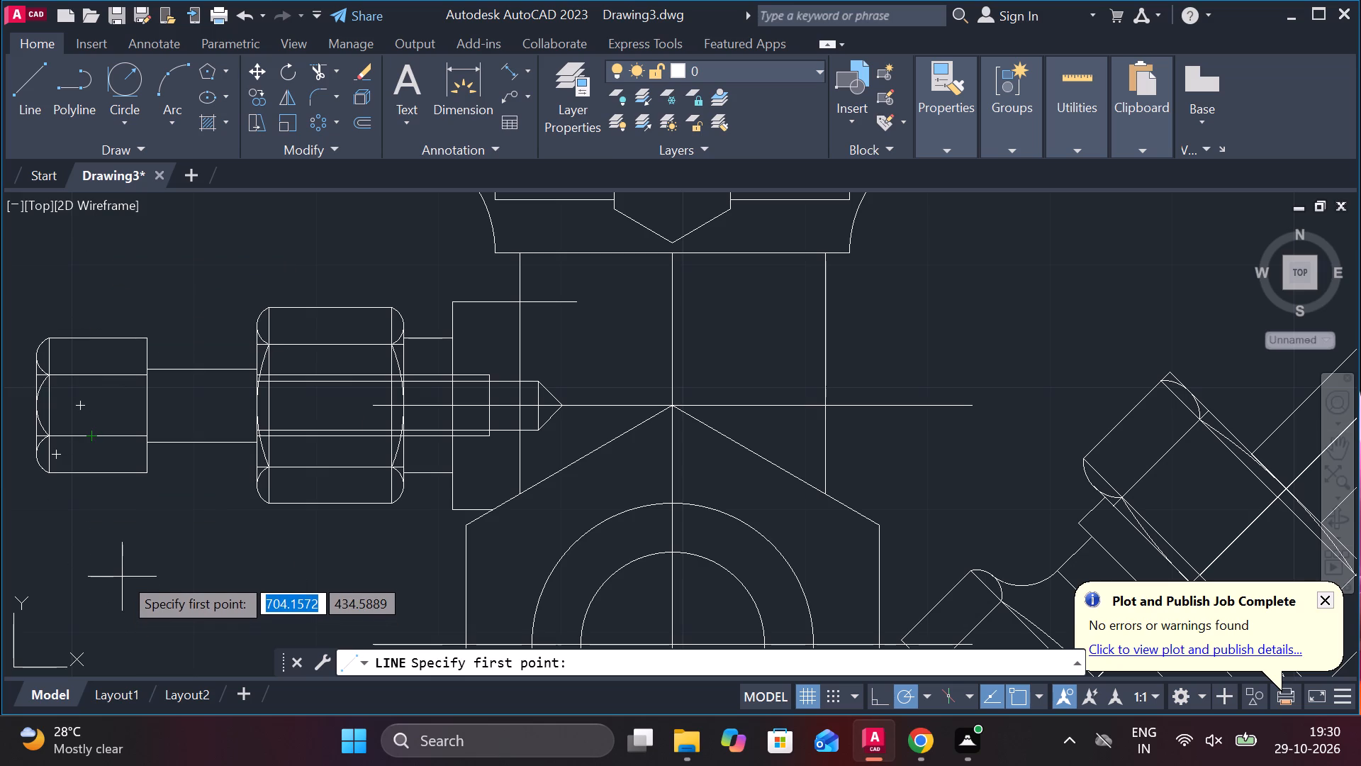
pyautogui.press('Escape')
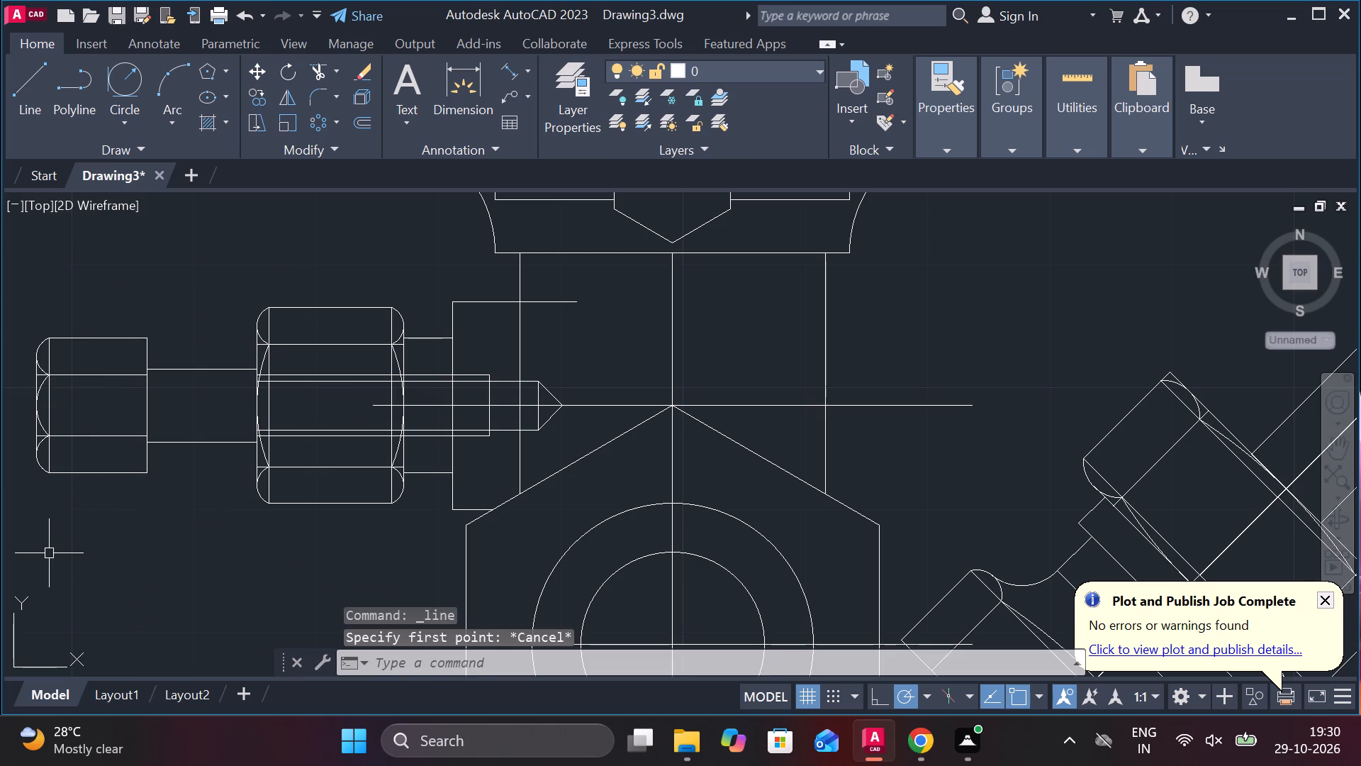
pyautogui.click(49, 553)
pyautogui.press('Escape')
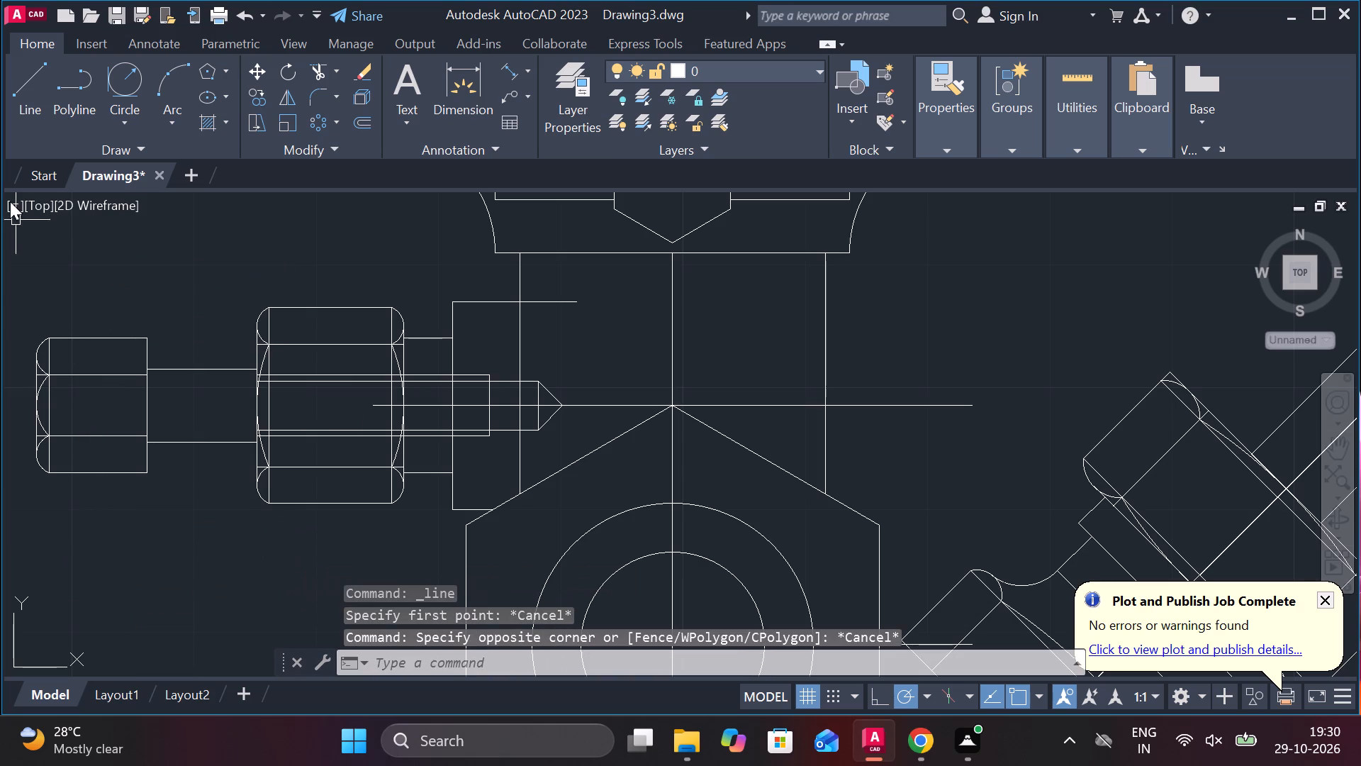
# Draw a horizontal line 32 units long in the empty space below the inserted screw and nut.
pyautogui.click(30, 93)
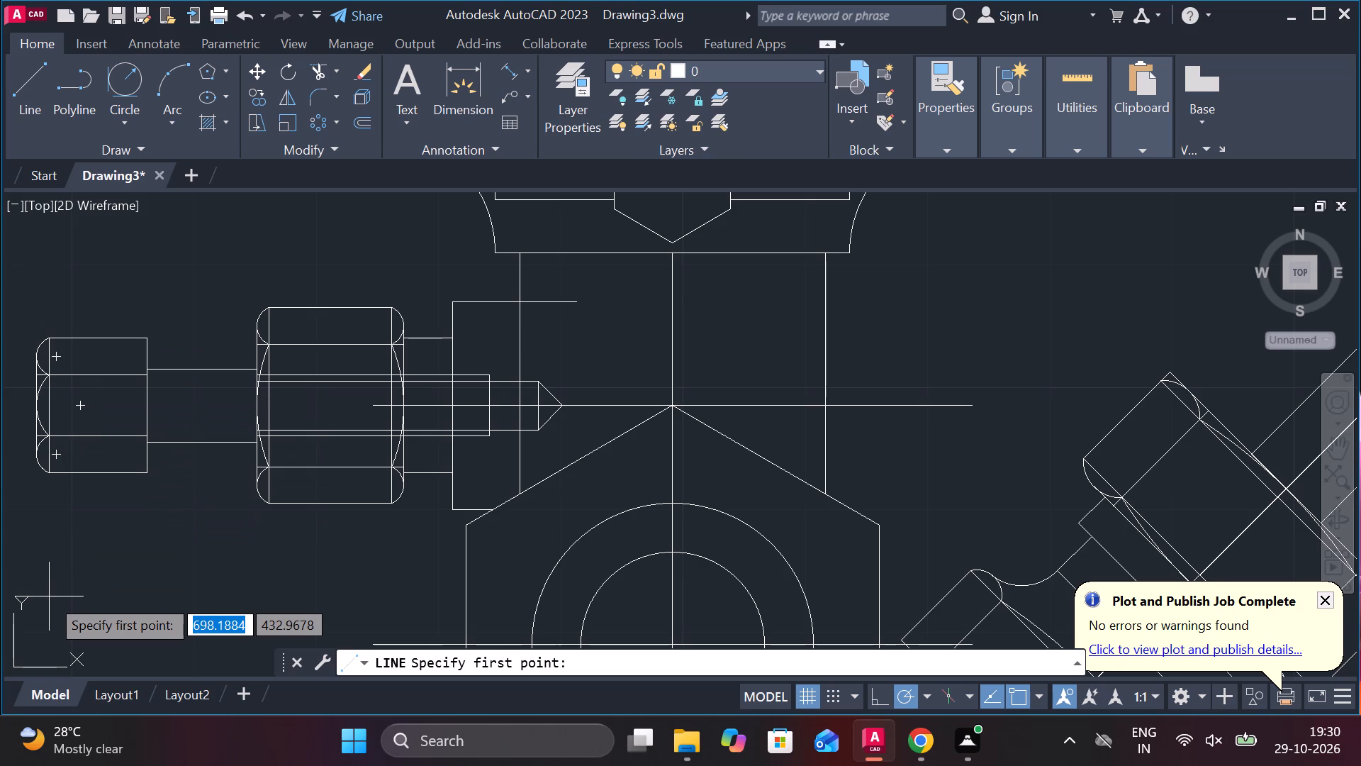
pyautogui.click(126, 594)
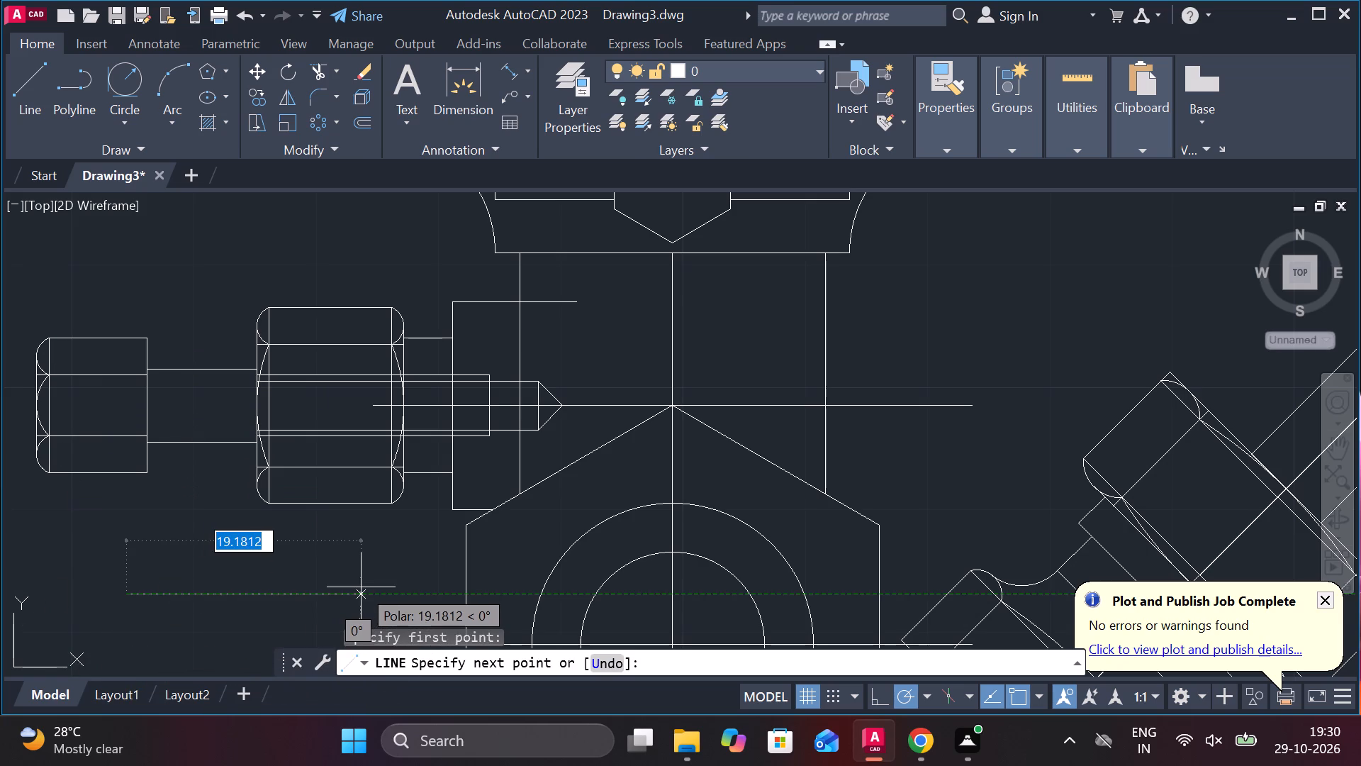
pyautogui.write('32')
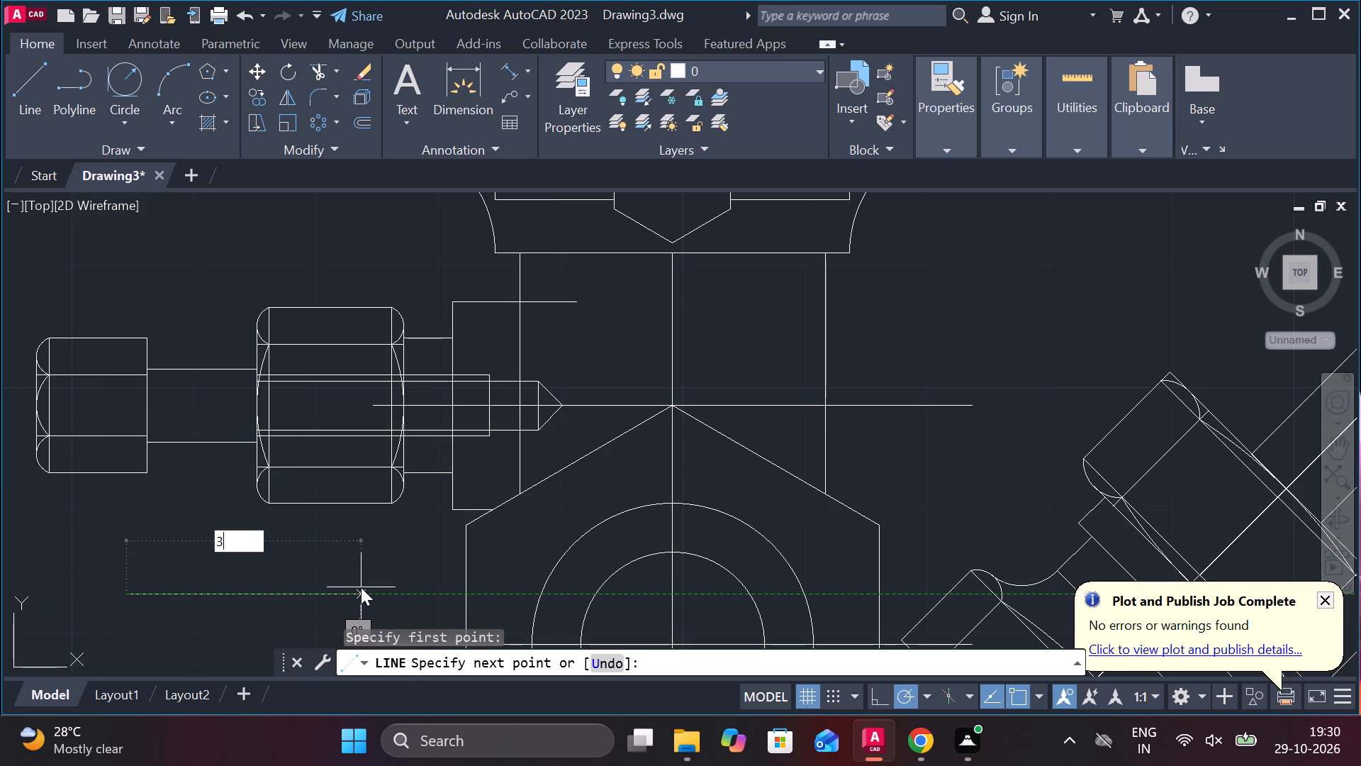
pyautogui.press('Return')
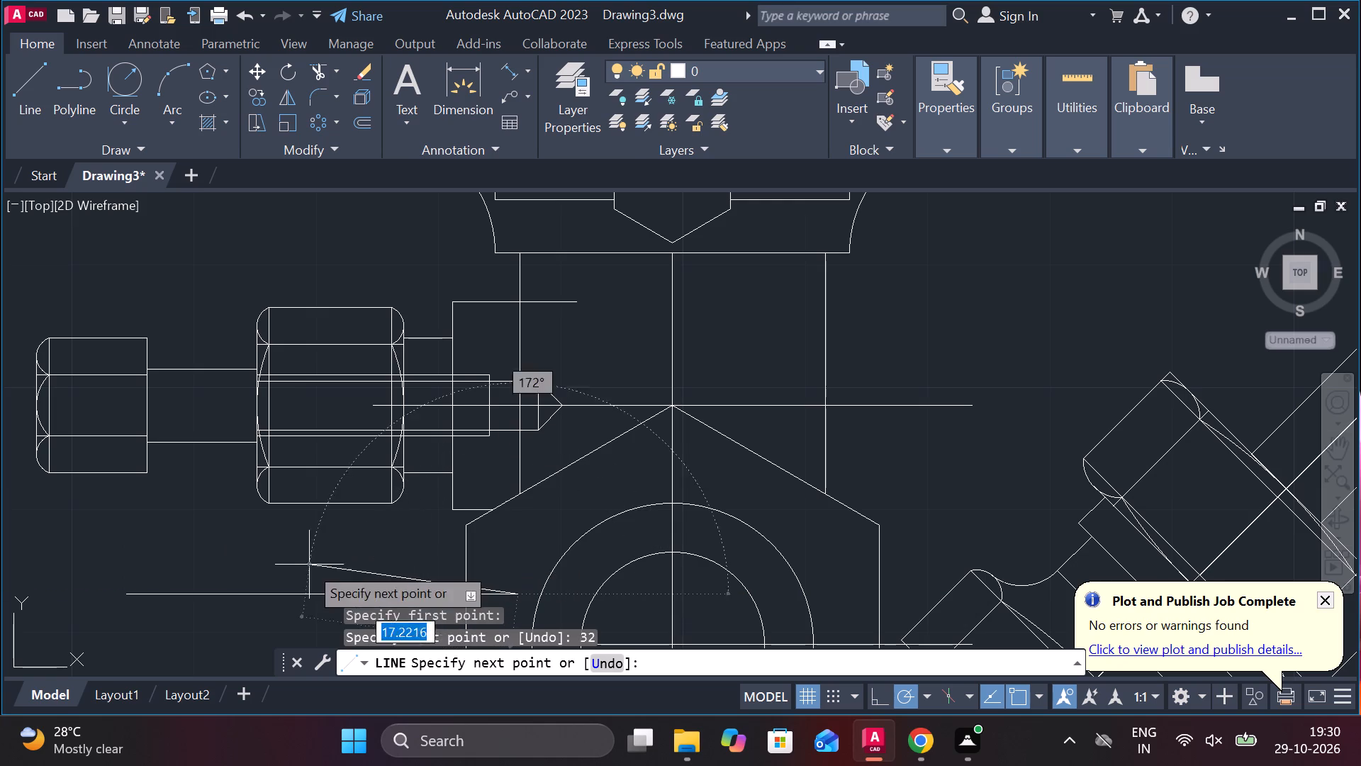
pyautogui.press('Escape')
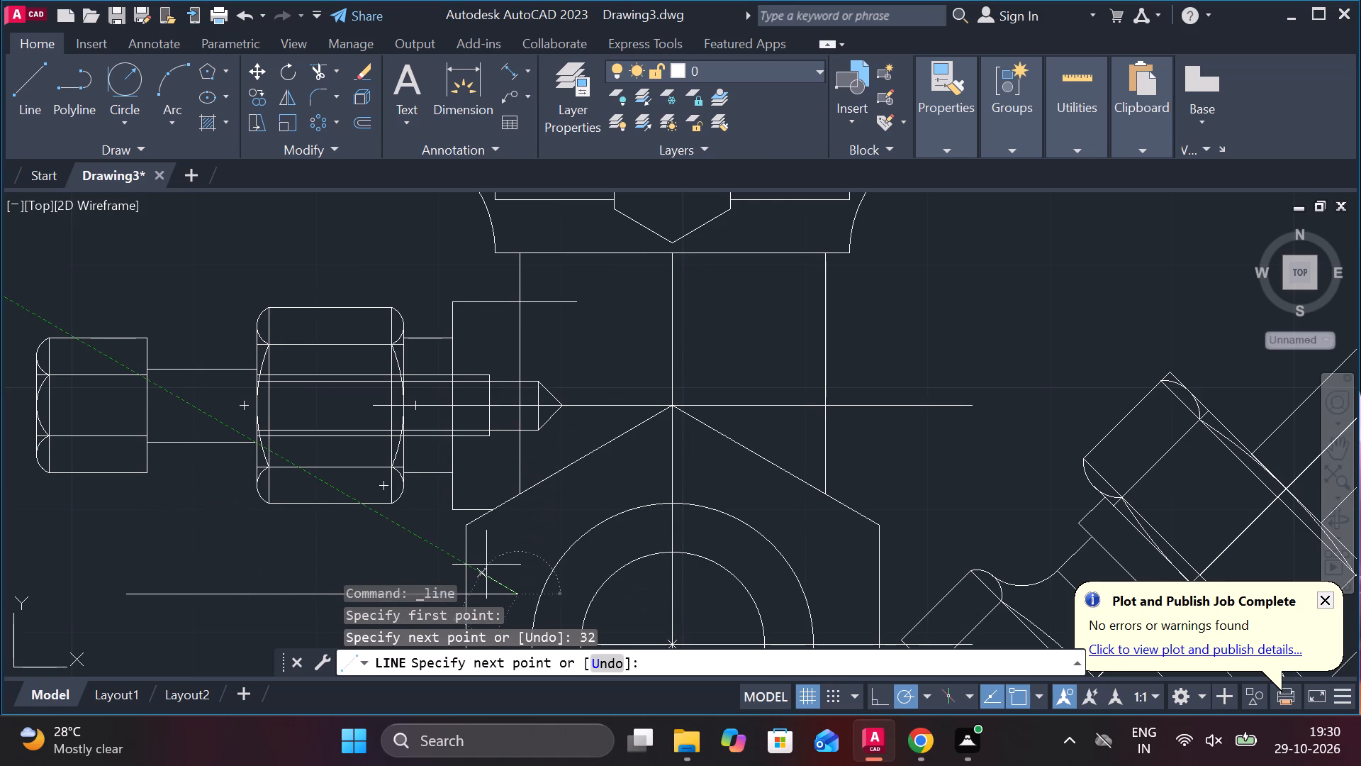
pyautogui.doubleClick(242, 586)
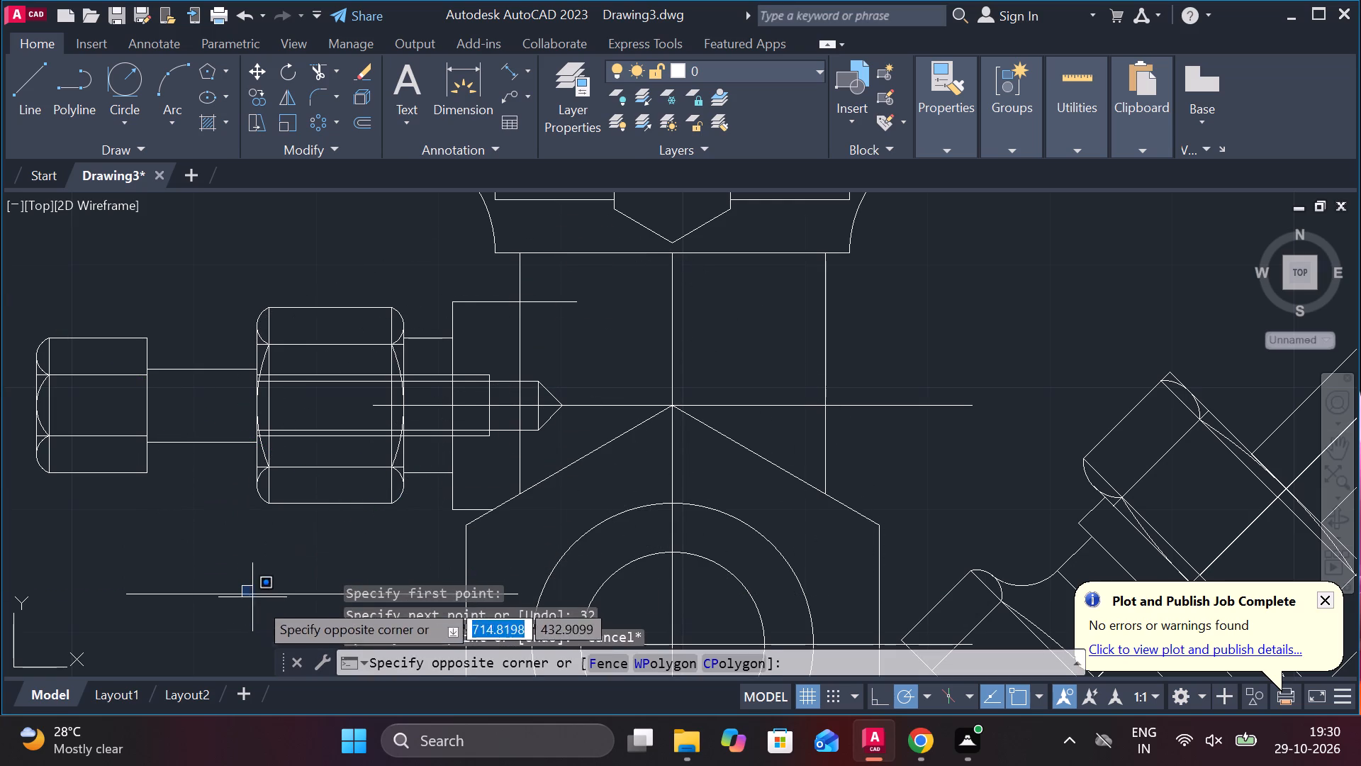
pyautogui.press('Escape')
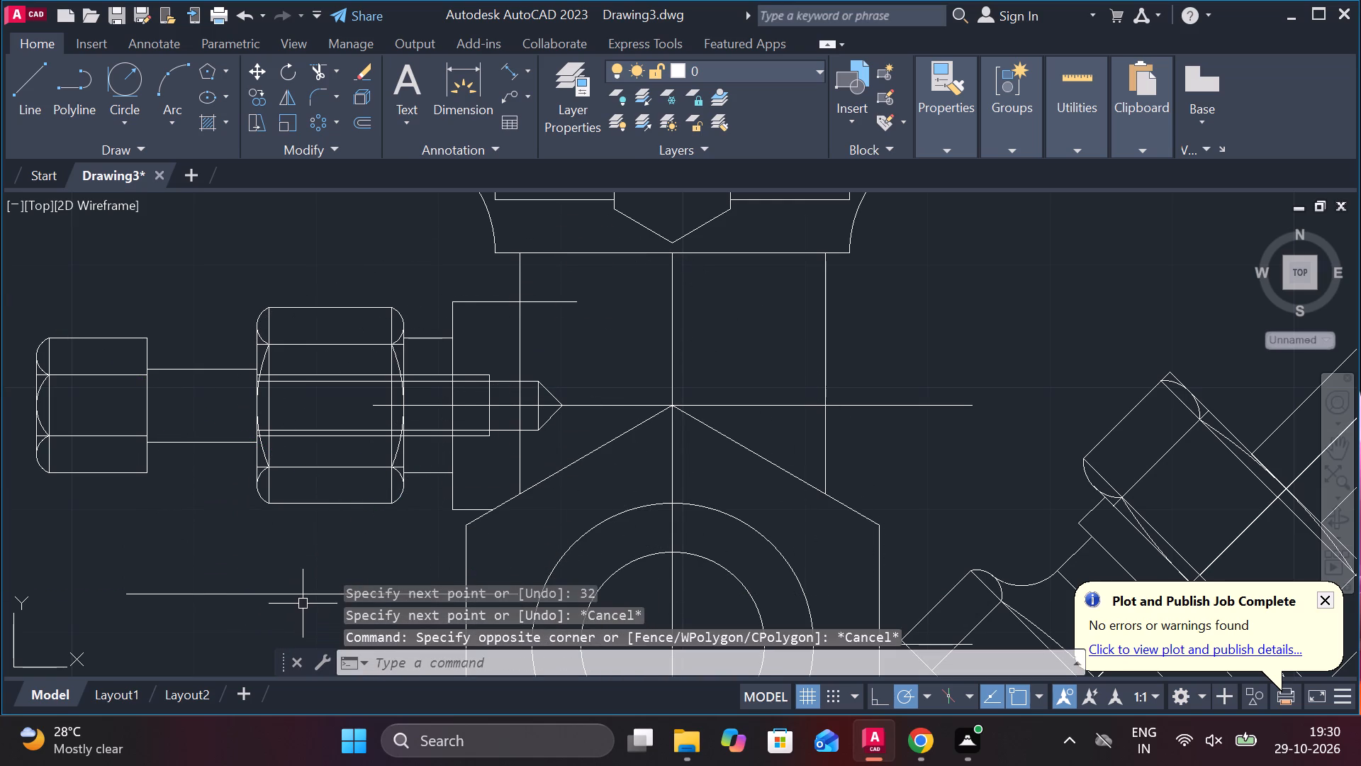
# Rotate the 32-unit line about its right endpoint so that it stands vertically upward.
pyautogui.click(303, 592)
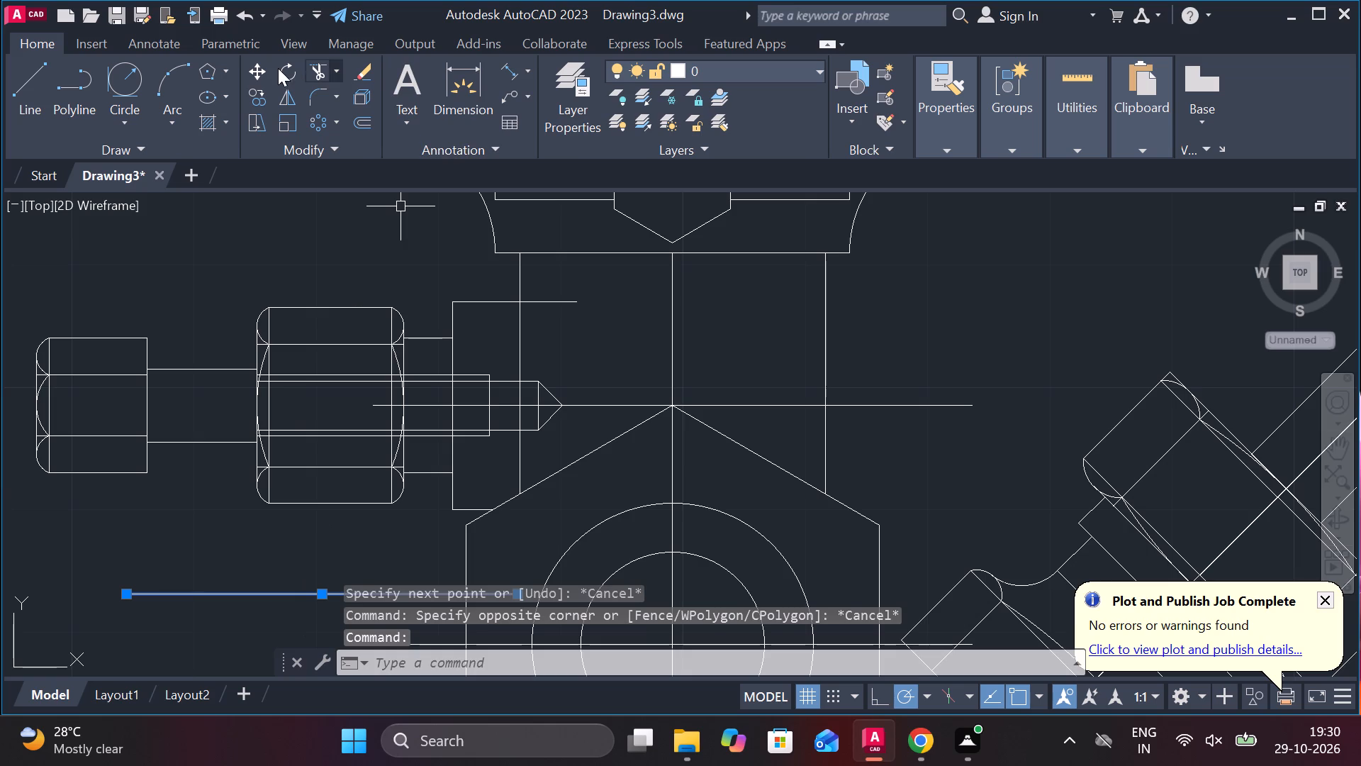
pyautogui.click(290, 65)
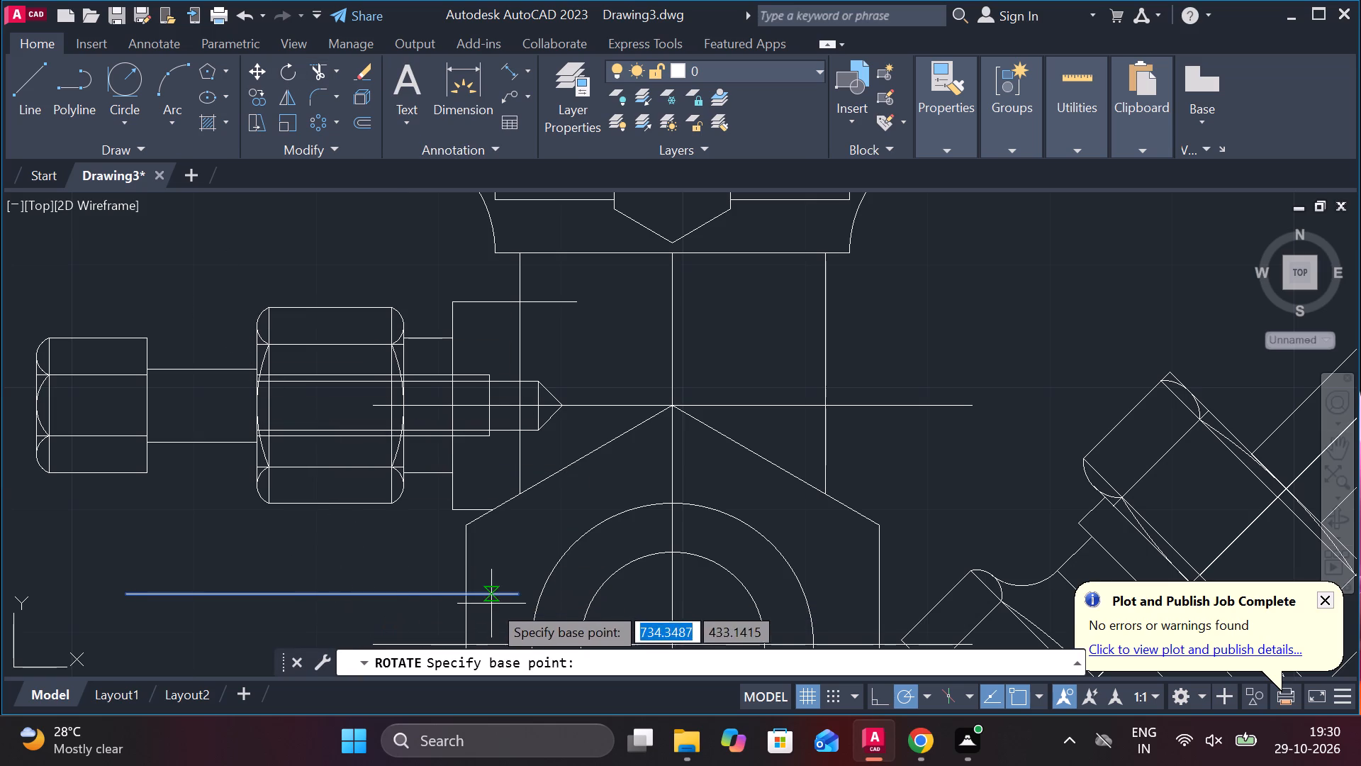
pyautogui.click(515, 592)
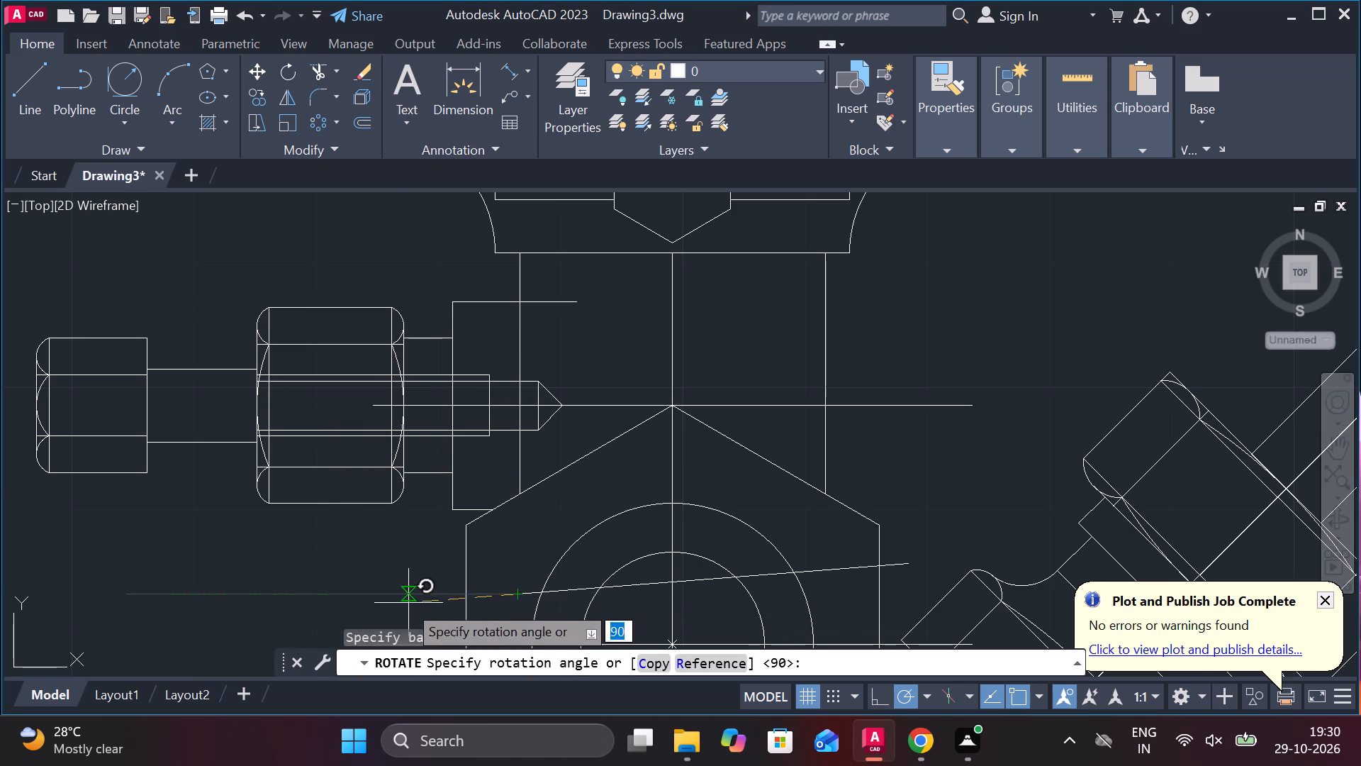
pyautogui.click(517, 614)
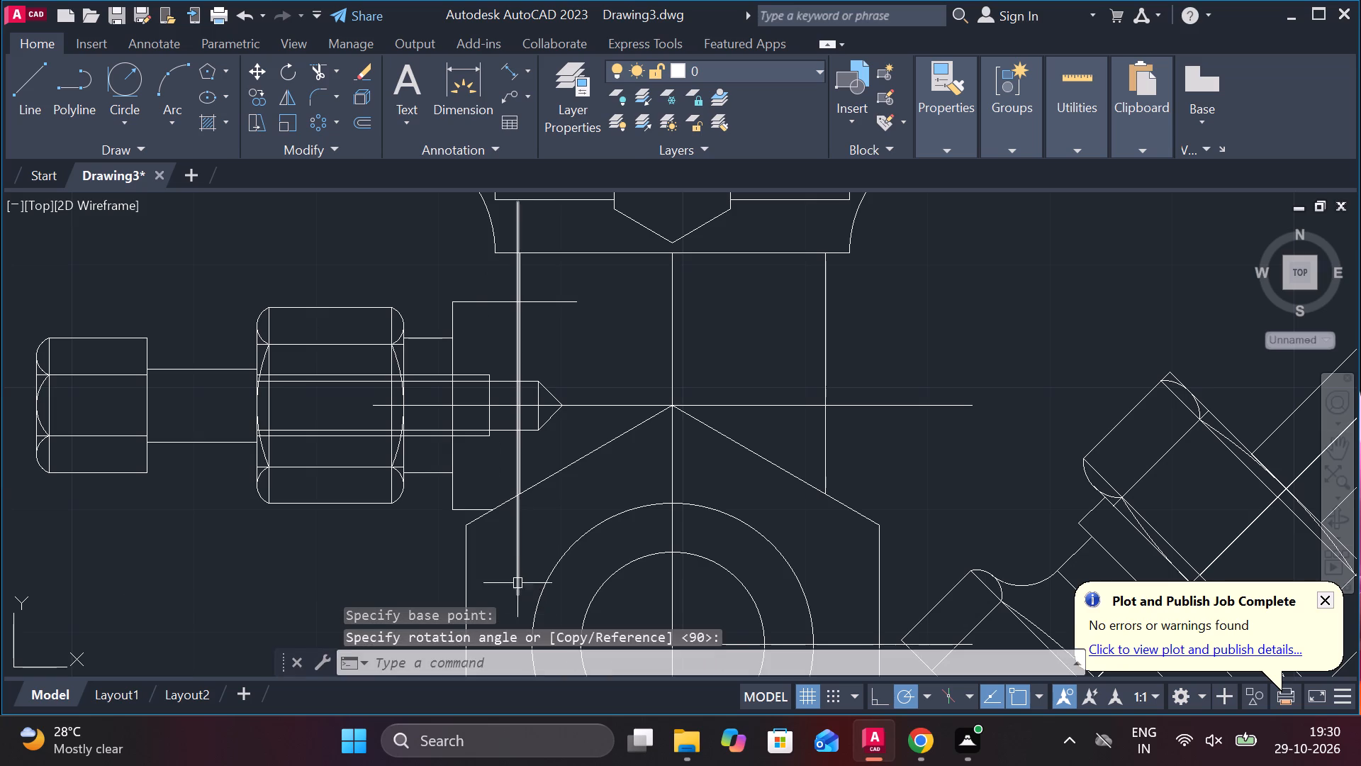
# Move the vertical line by its midpoint horizontally to the left, into the middle of the screw's head.
pyautogui.click(518, 556)
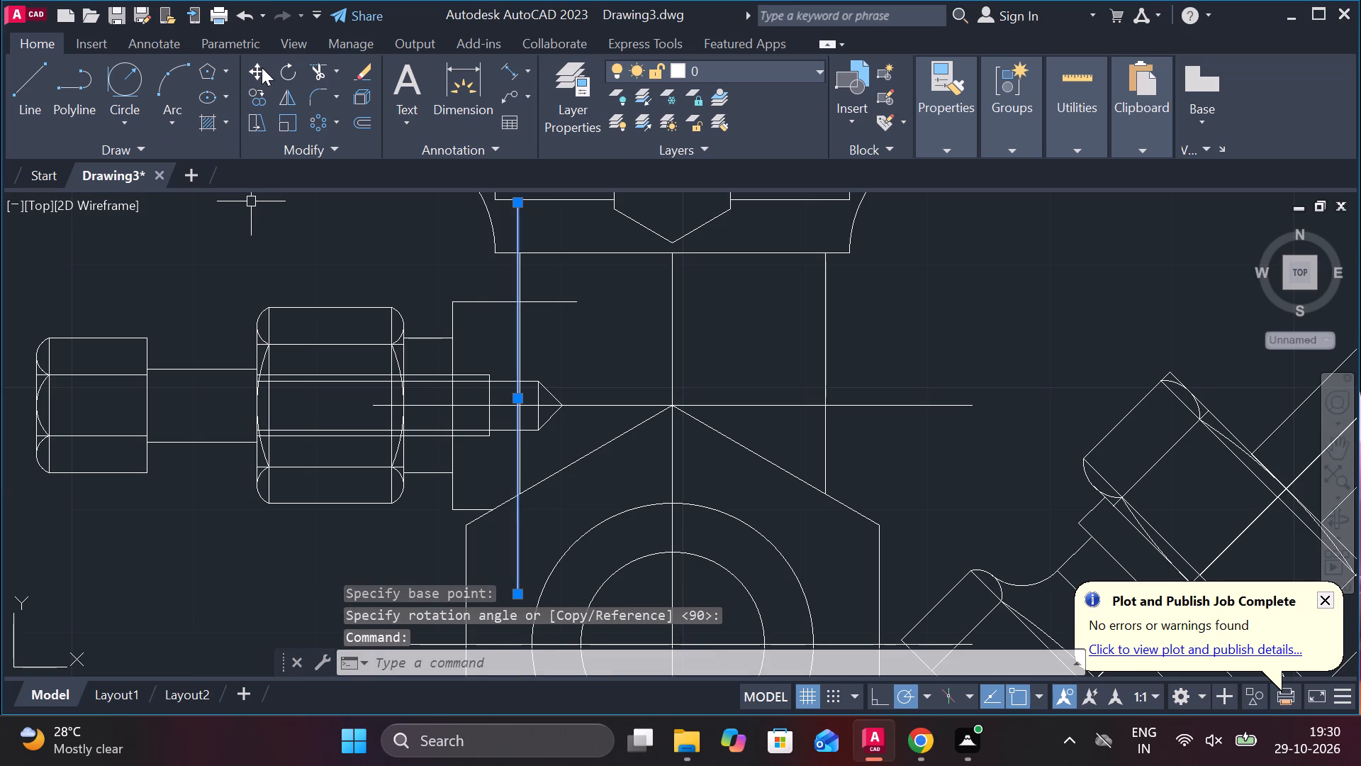
pyautogui.click(262, 67)
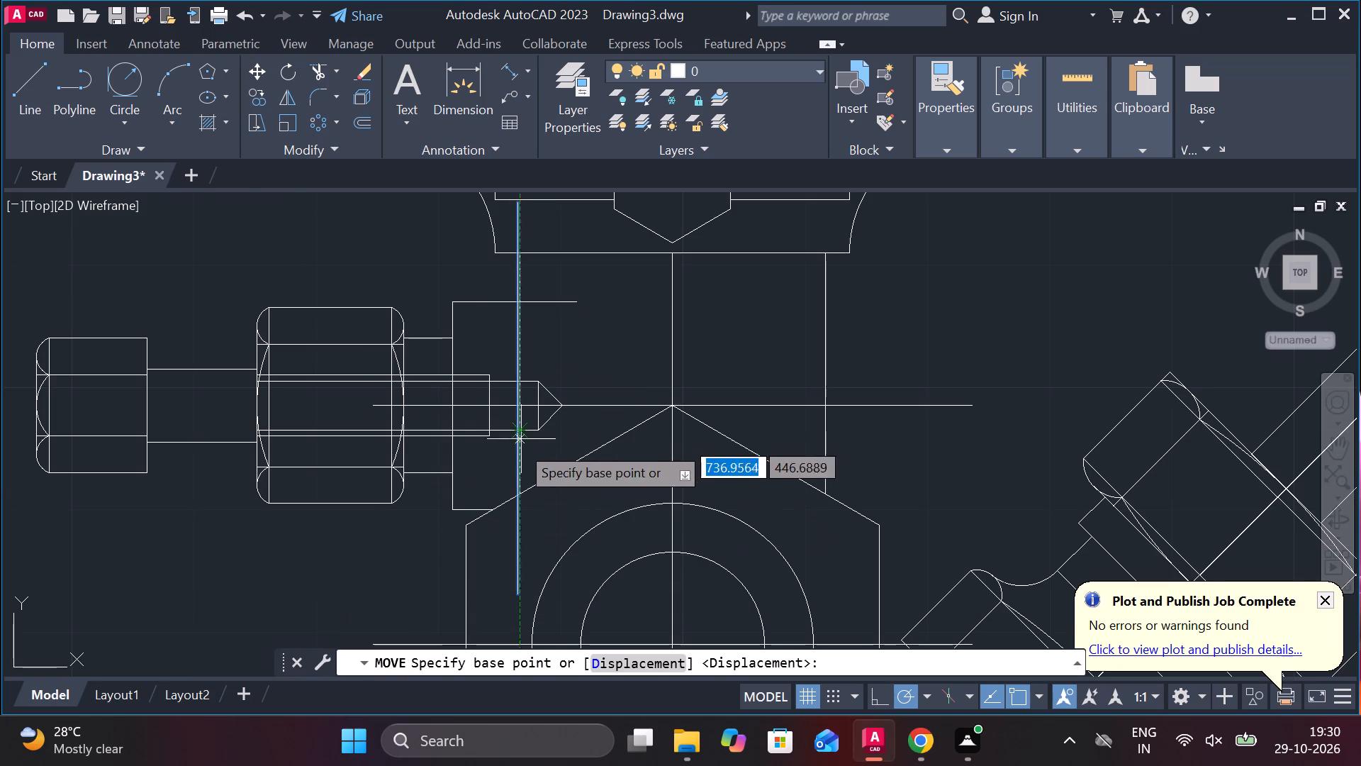
pyautogui.scroll(1, 524, 406)
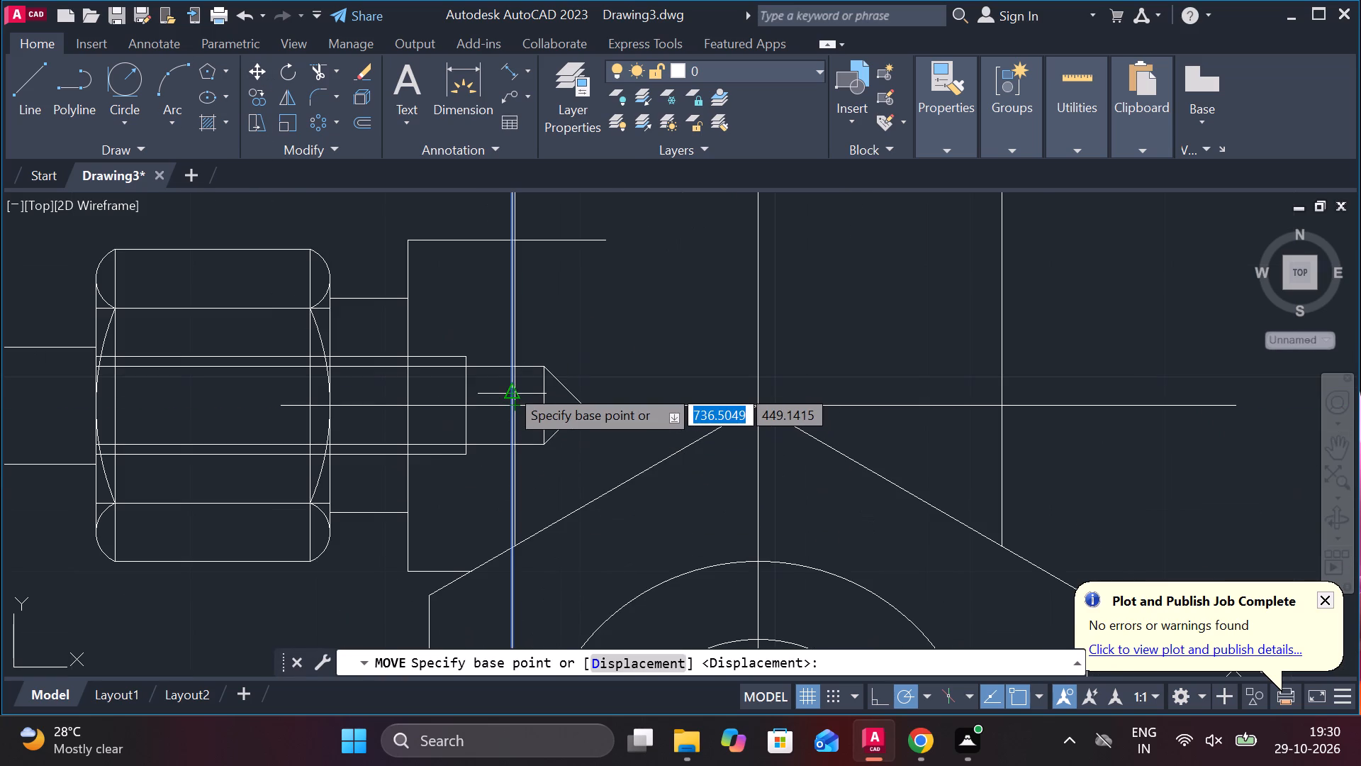
pyautogui.click(508, 387)
pyautogui.scroll(-2, 132, 487)
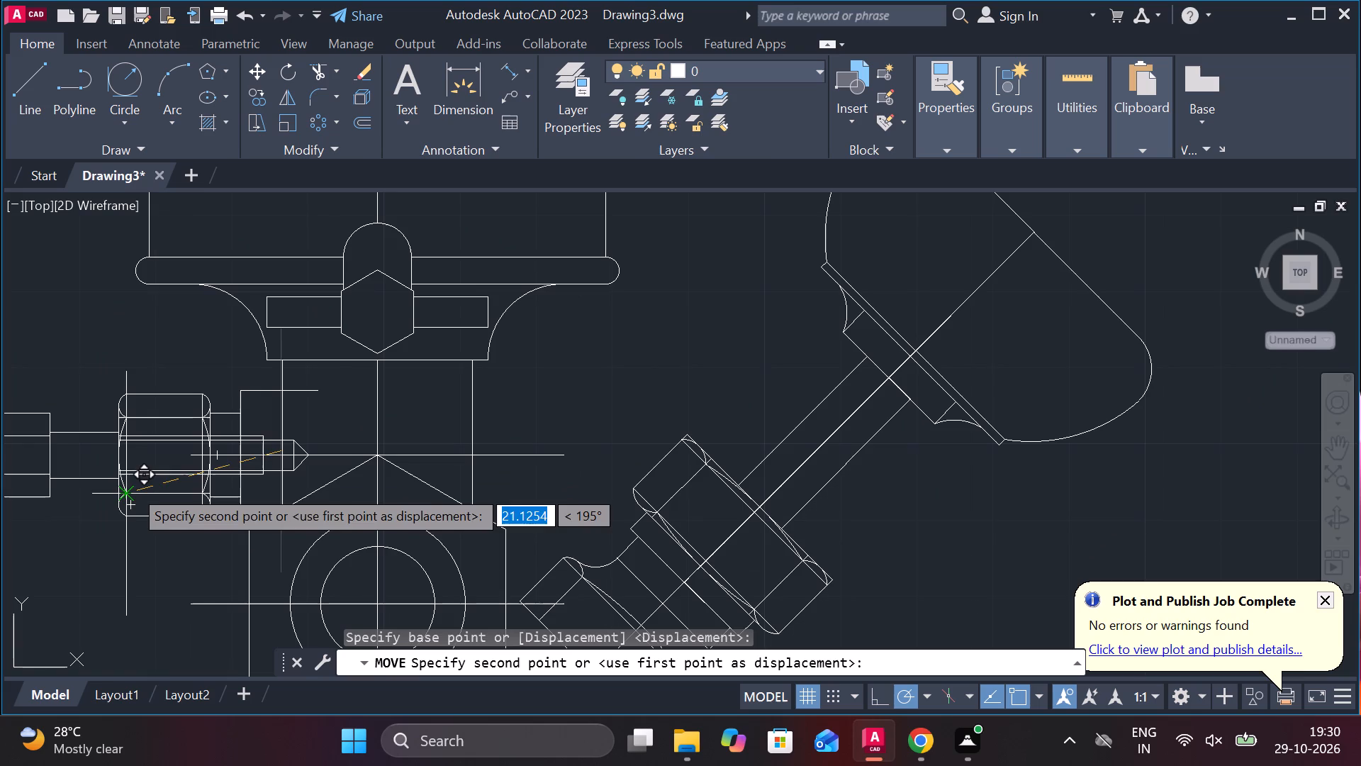
pyautogui.scroll(-1, 71, 438)
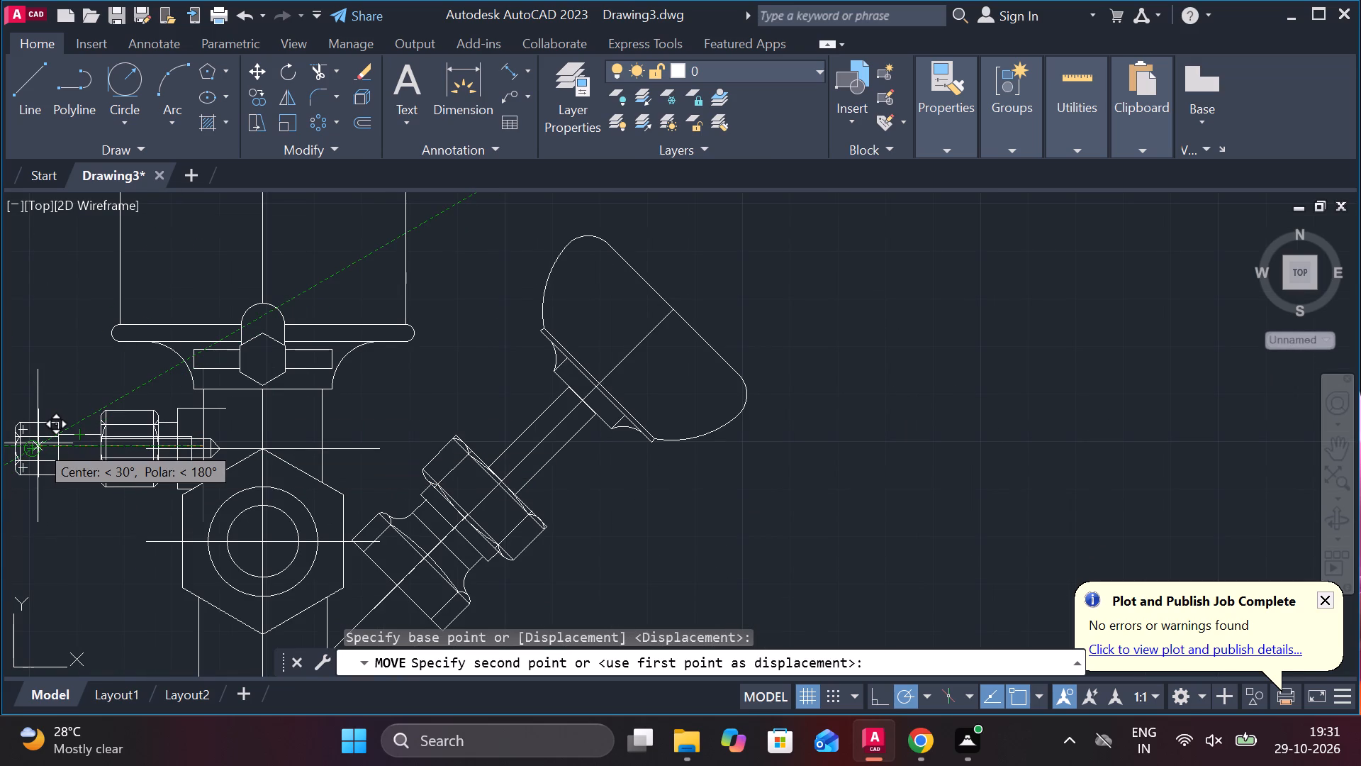
pyautogui.scroll(2, 38, 443)
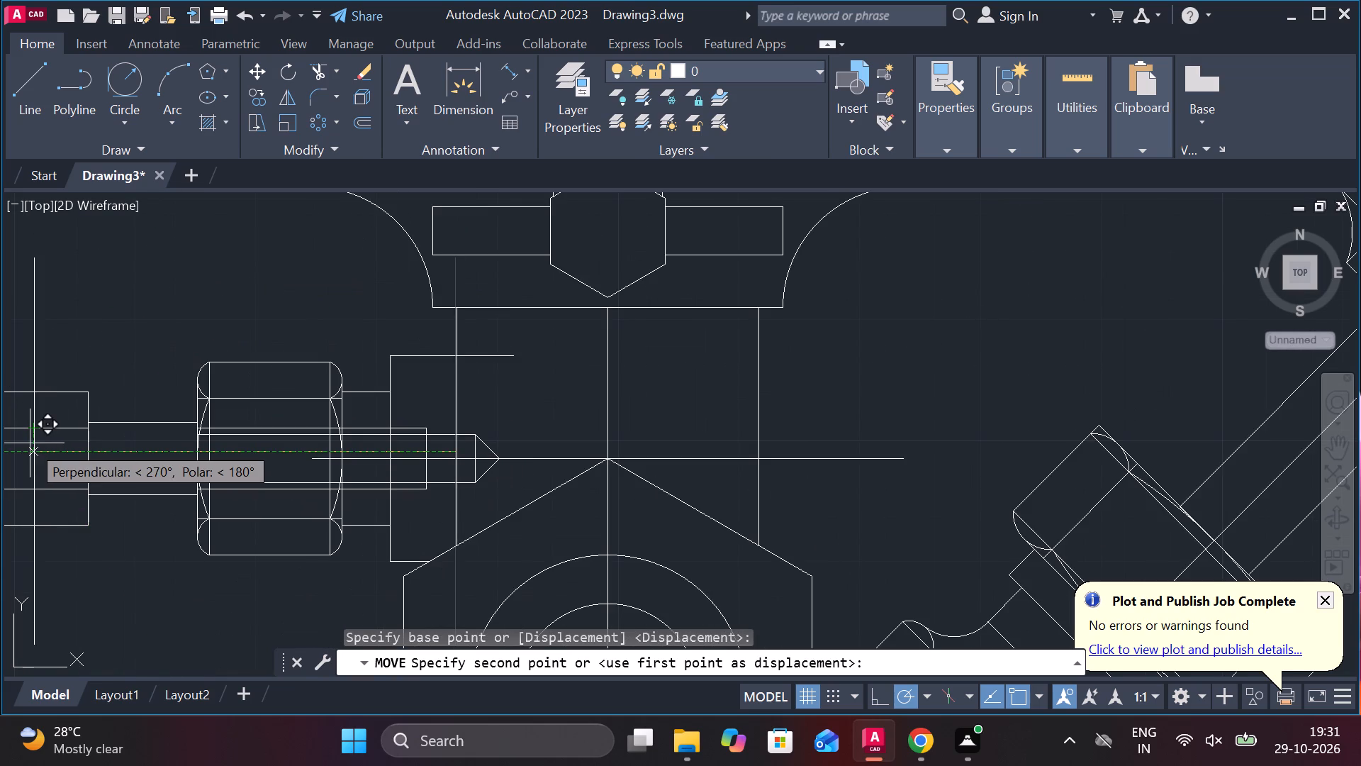
pyautogui.click(30, 443)
# Copy the vertical line through the screw's head 2 units to its left and 2 units to its right.
pyautogui.scroll(-2, 86, 582)
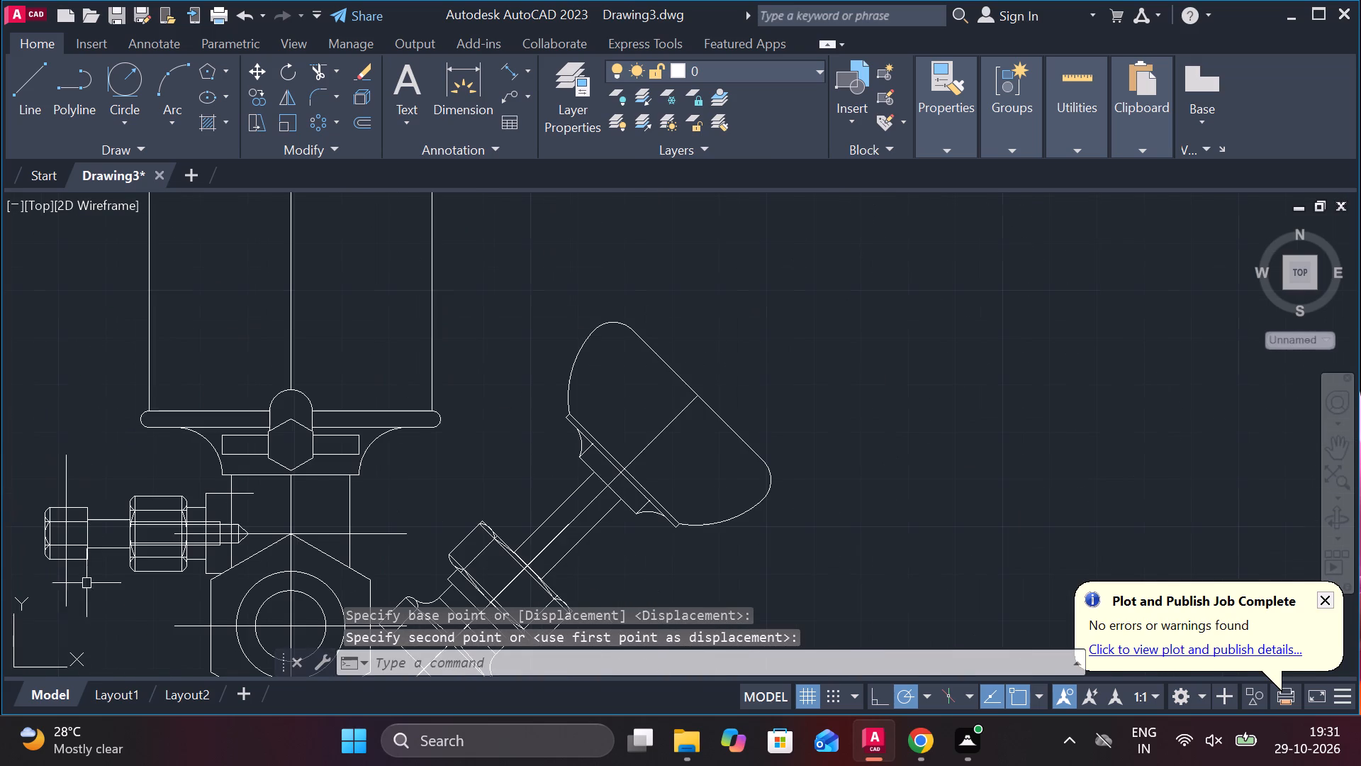
pyautogui.scroll(2, 85, 581)
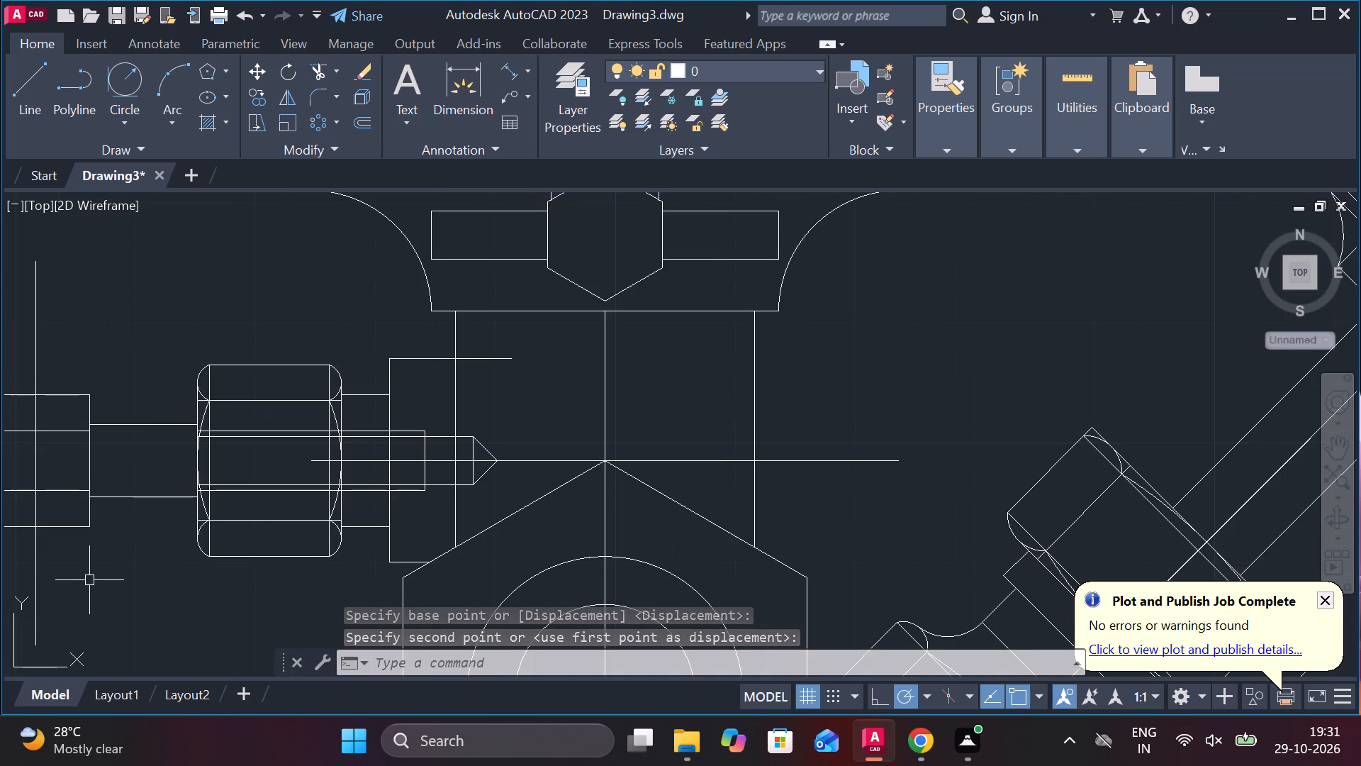
pyautogui.scroll(-2, 128, 490)
pyautogui.scroll(2, 39, 443)
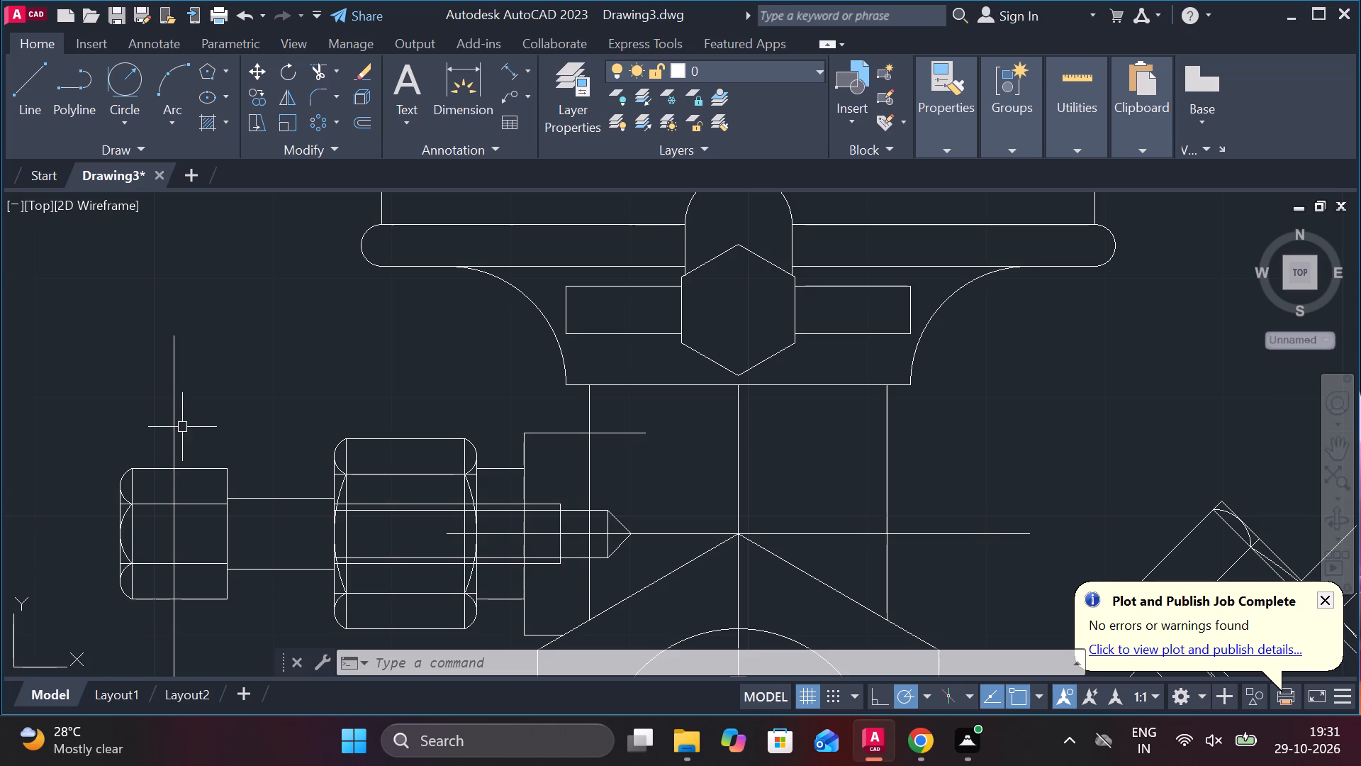
pyautogui.scroll(3, 214, 456)
pyautogui.scroll(-2, 214, 456)
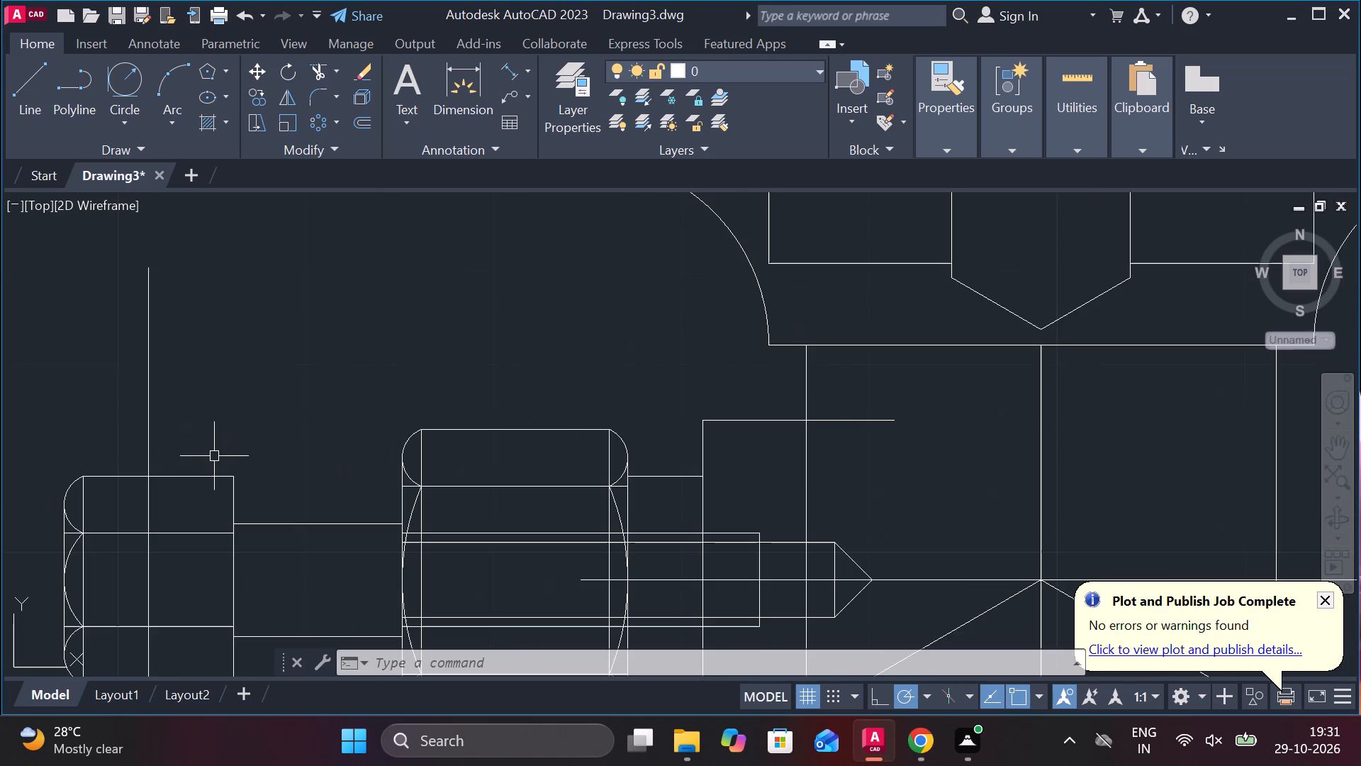
pyautogui.scroll(-2, 211, 470)
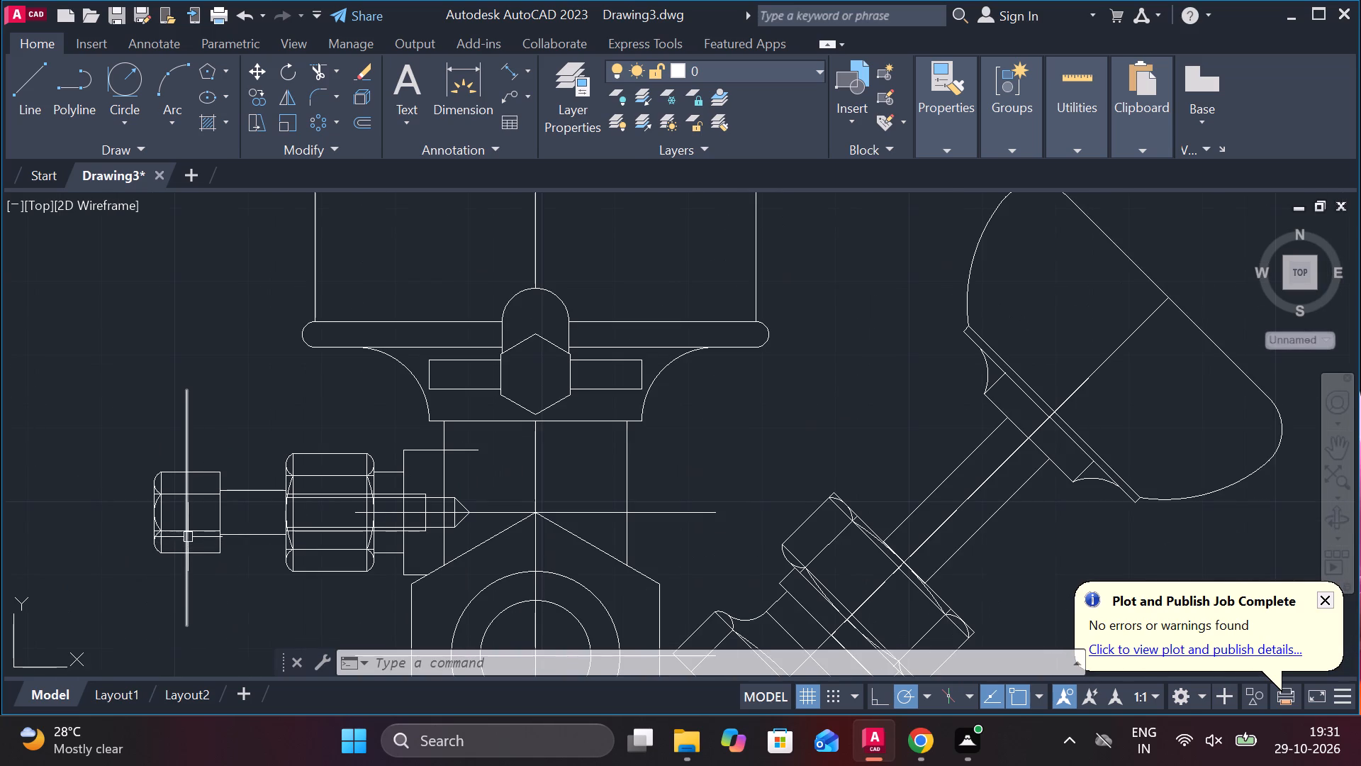
pyautogui.click(189, 526)
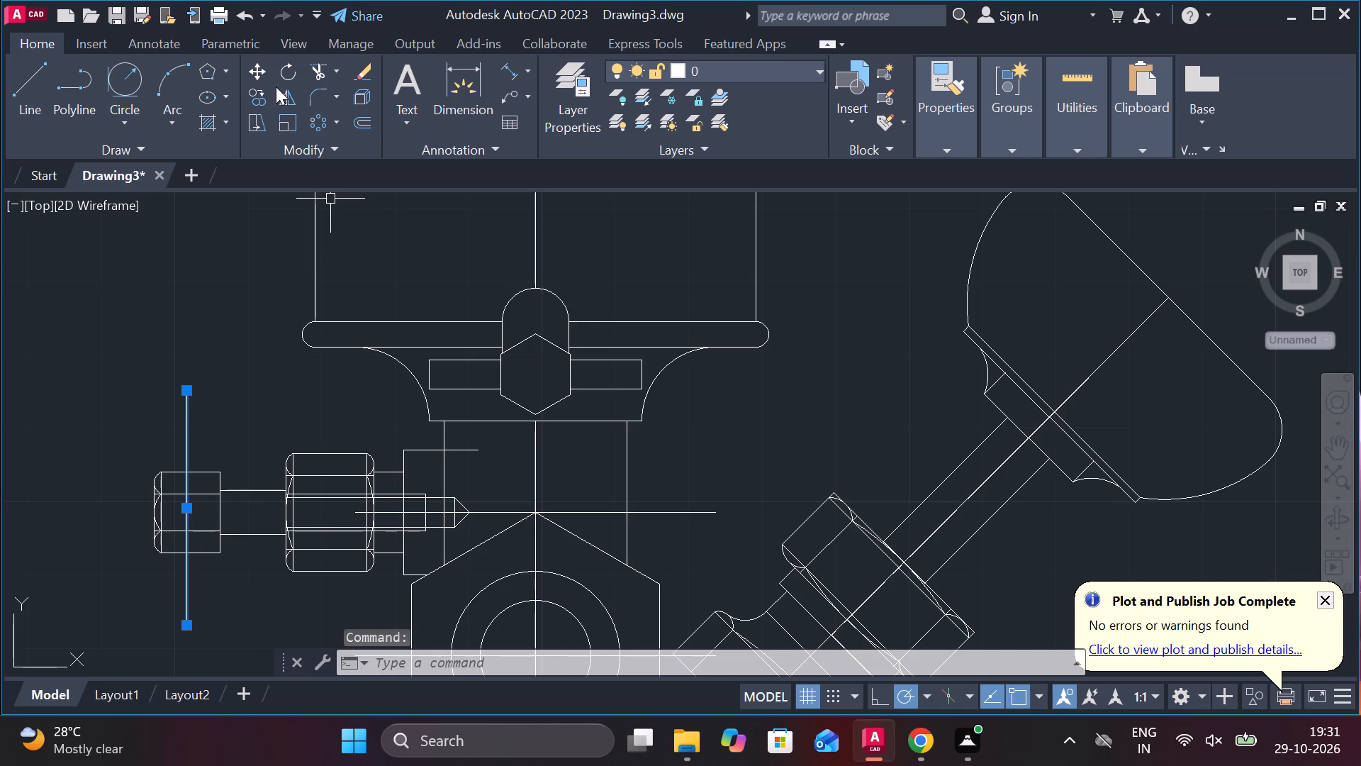
pyautogui.click(257, 101)
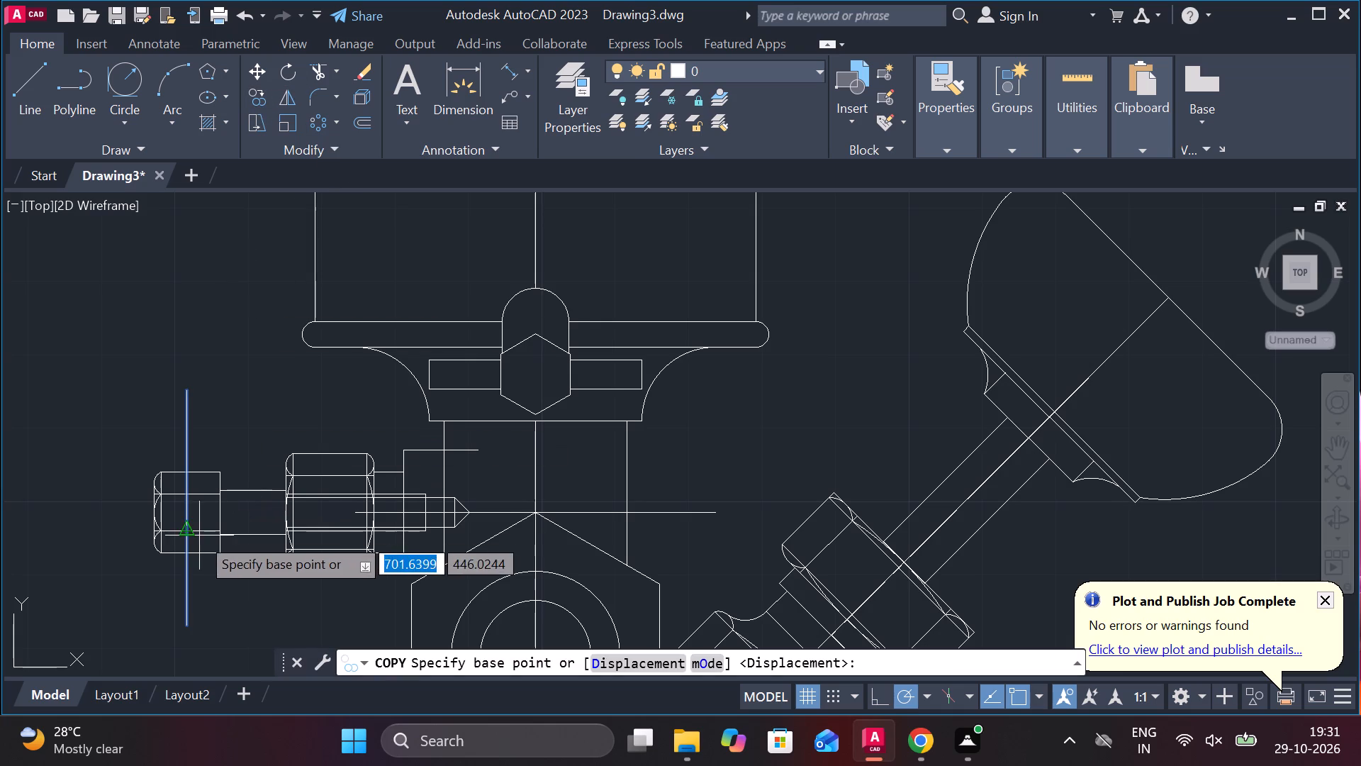
pyautogui.click(184, 517)
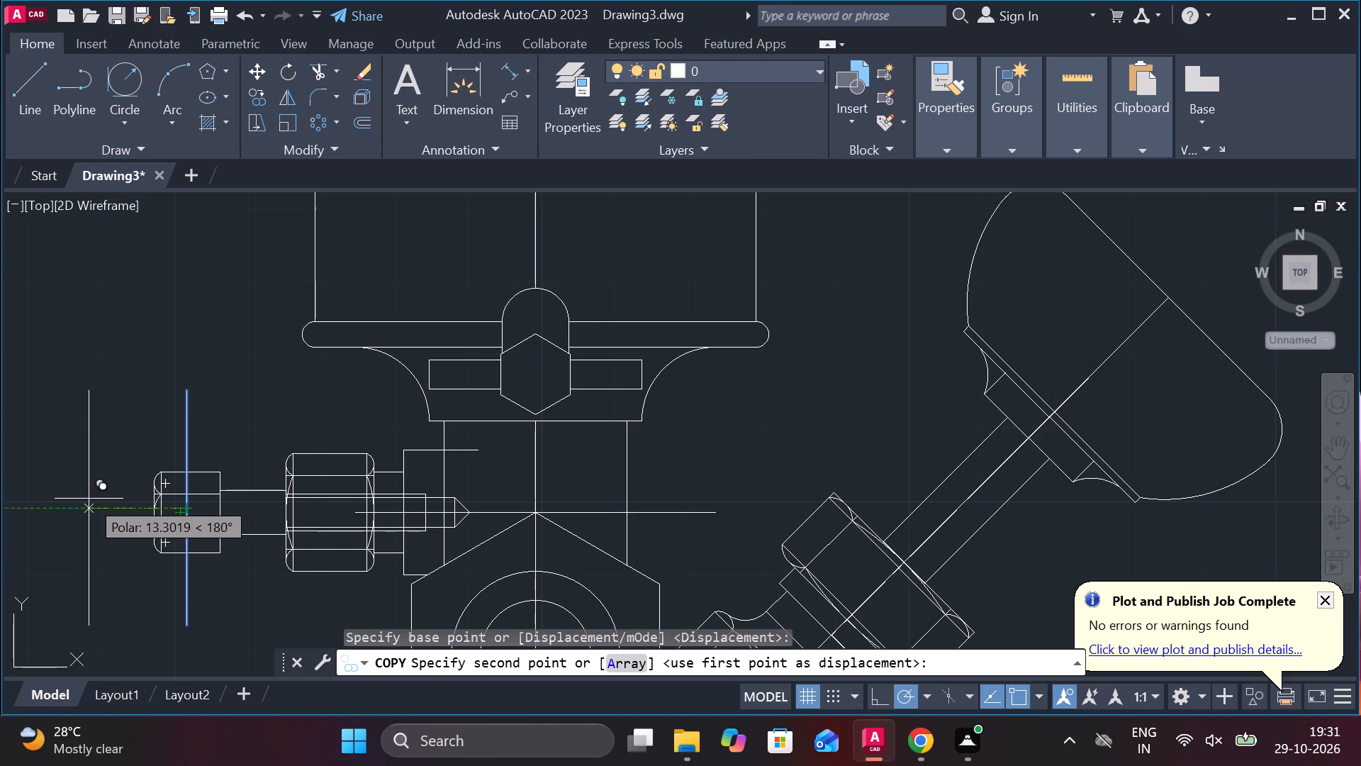
pyautogui.press('2')
pyautogui.press('Return')
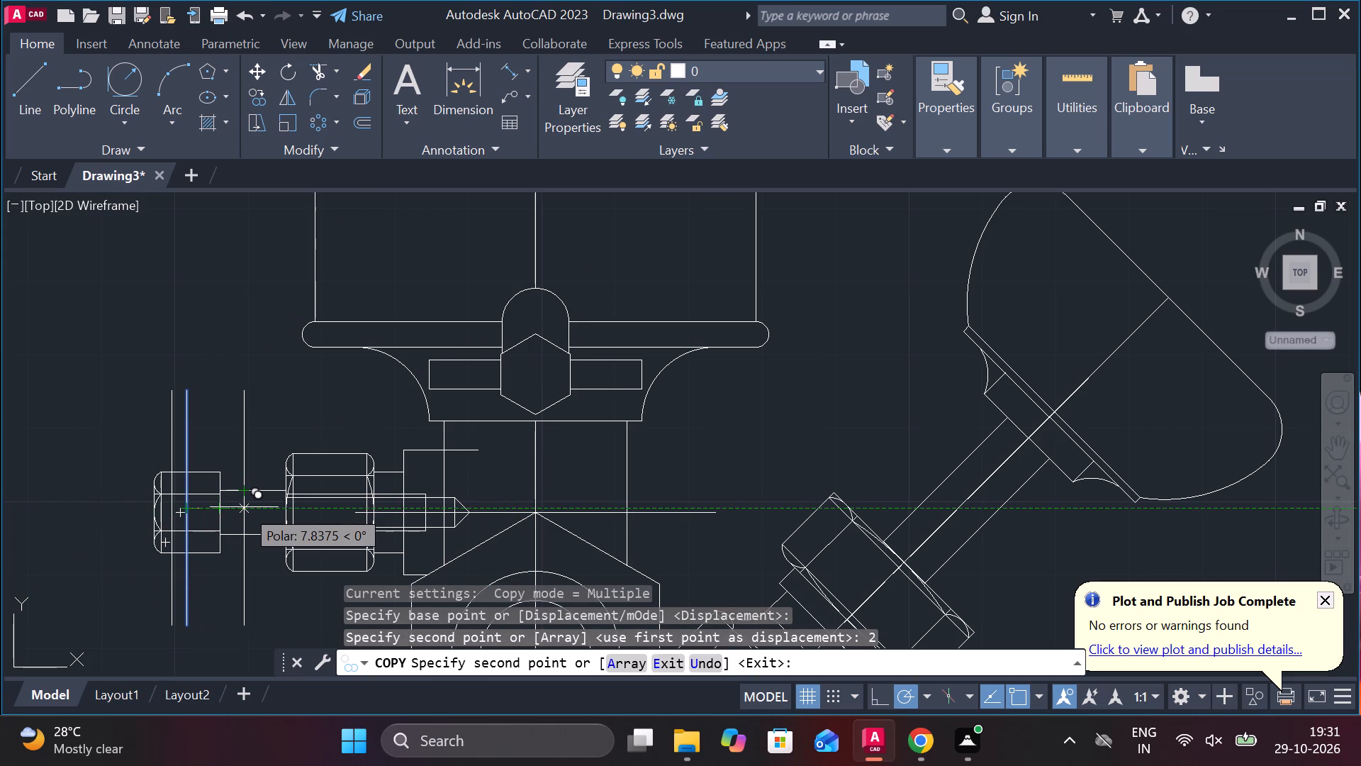
pyautogui.press('2')
pyautogui.press('Return')
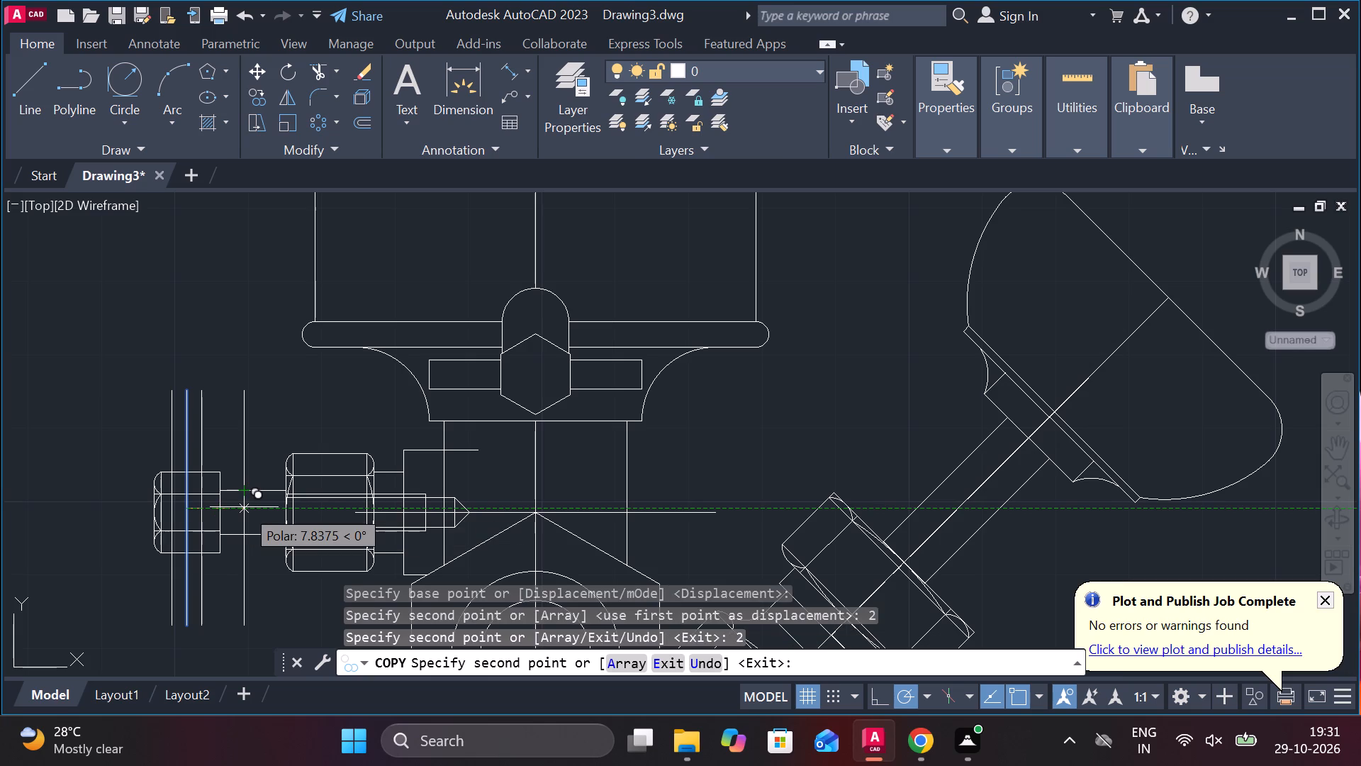
pyautogui.press('Escape')
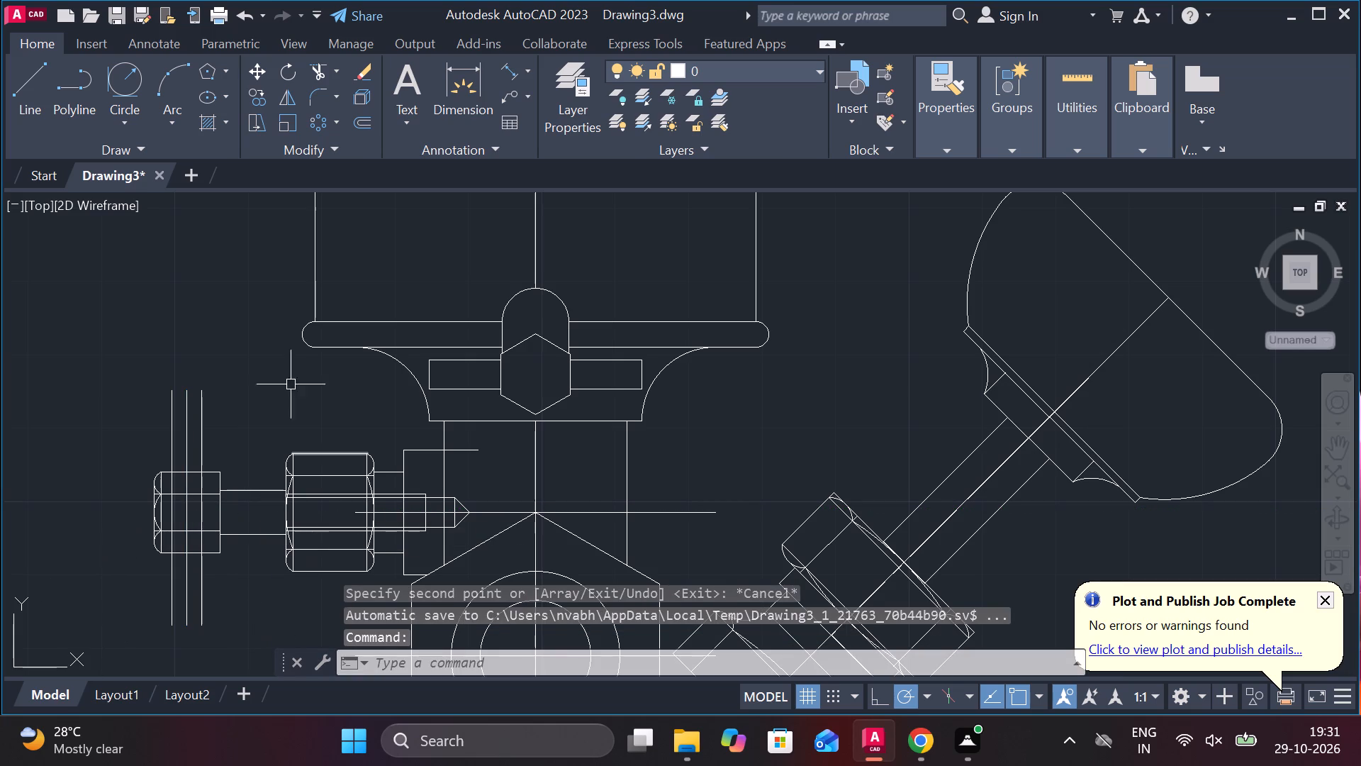
# Close the upper and lower ends of the bar with horizontal lines between the two outer vertical lines.
pyautogui.click(23, 98)
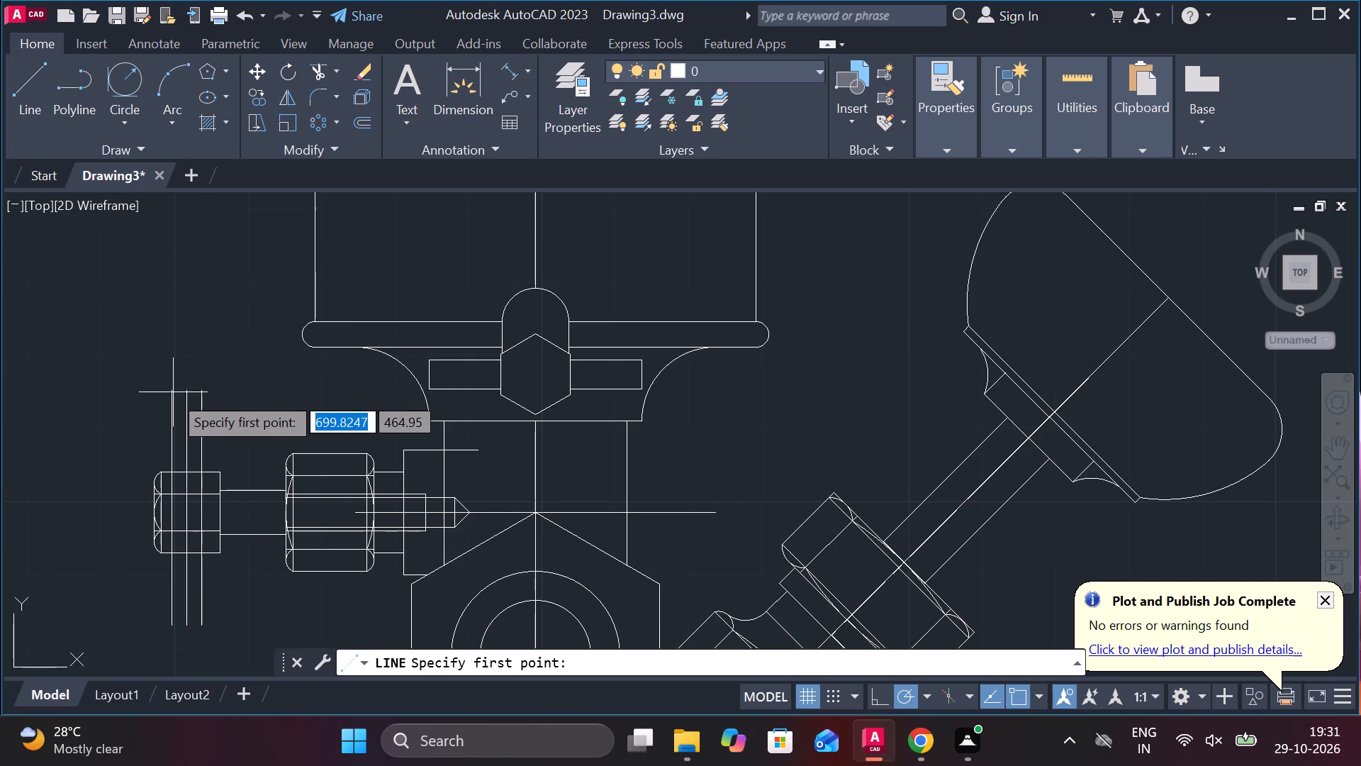
pyautogui.click(172, 396)
pyautogui.click(213, 391)
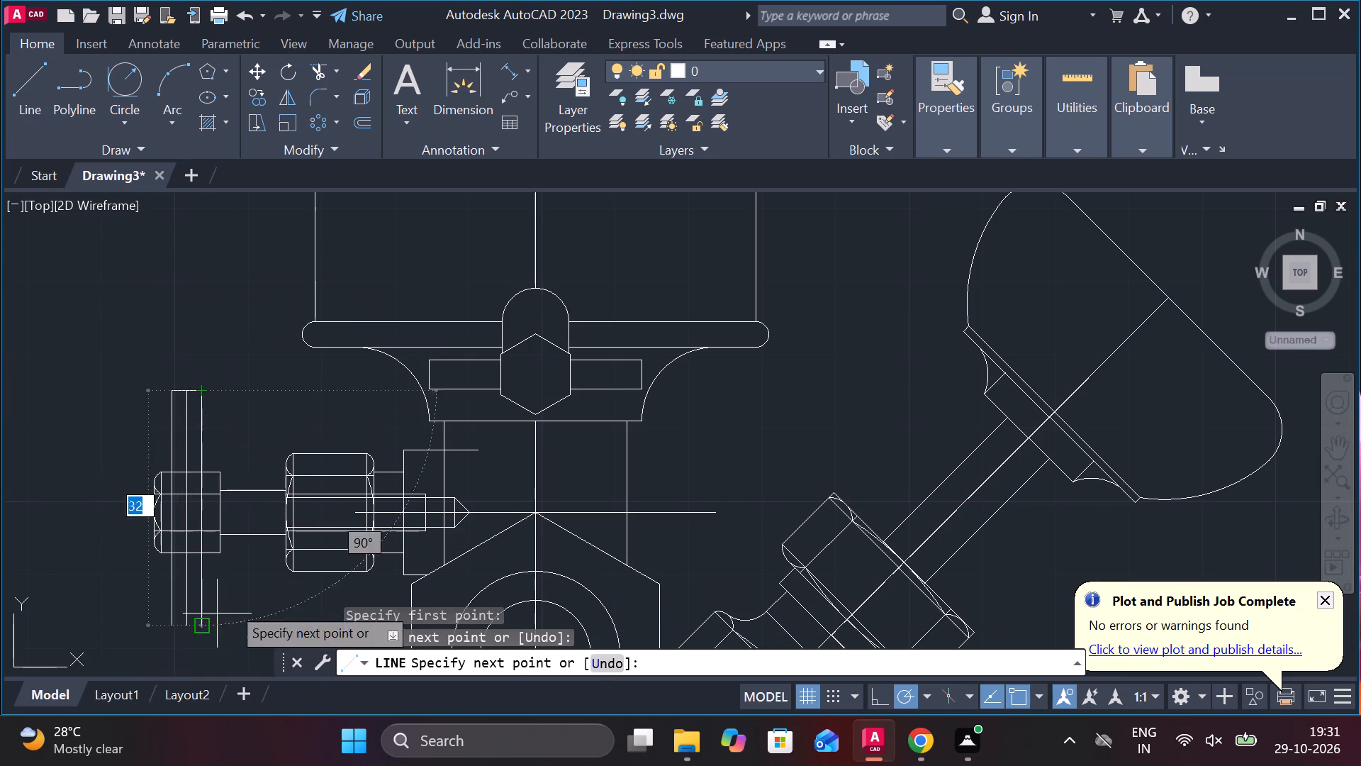
pyautogui.press('Escape')
pyautogui.click(26, 91)
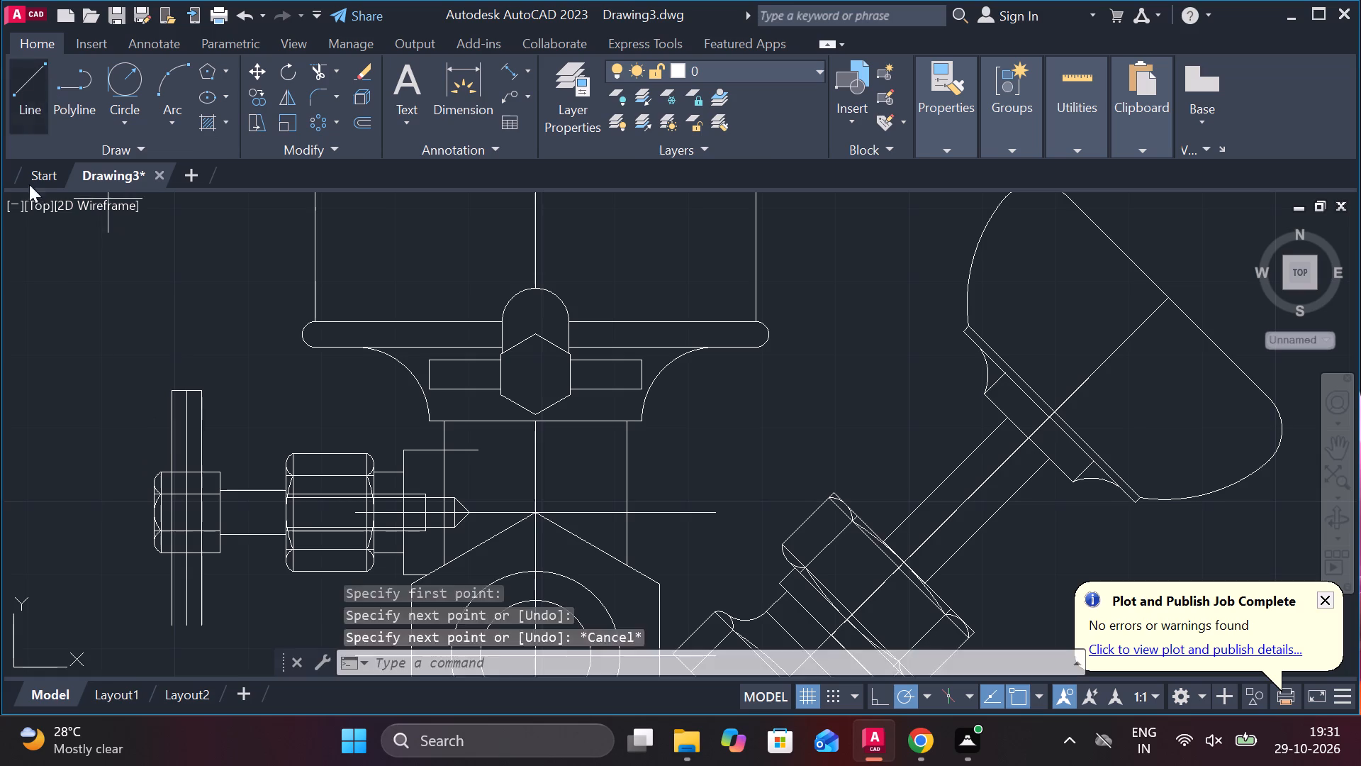
pyautogui.click(173, 628)
pyautogui.click(208, 626)
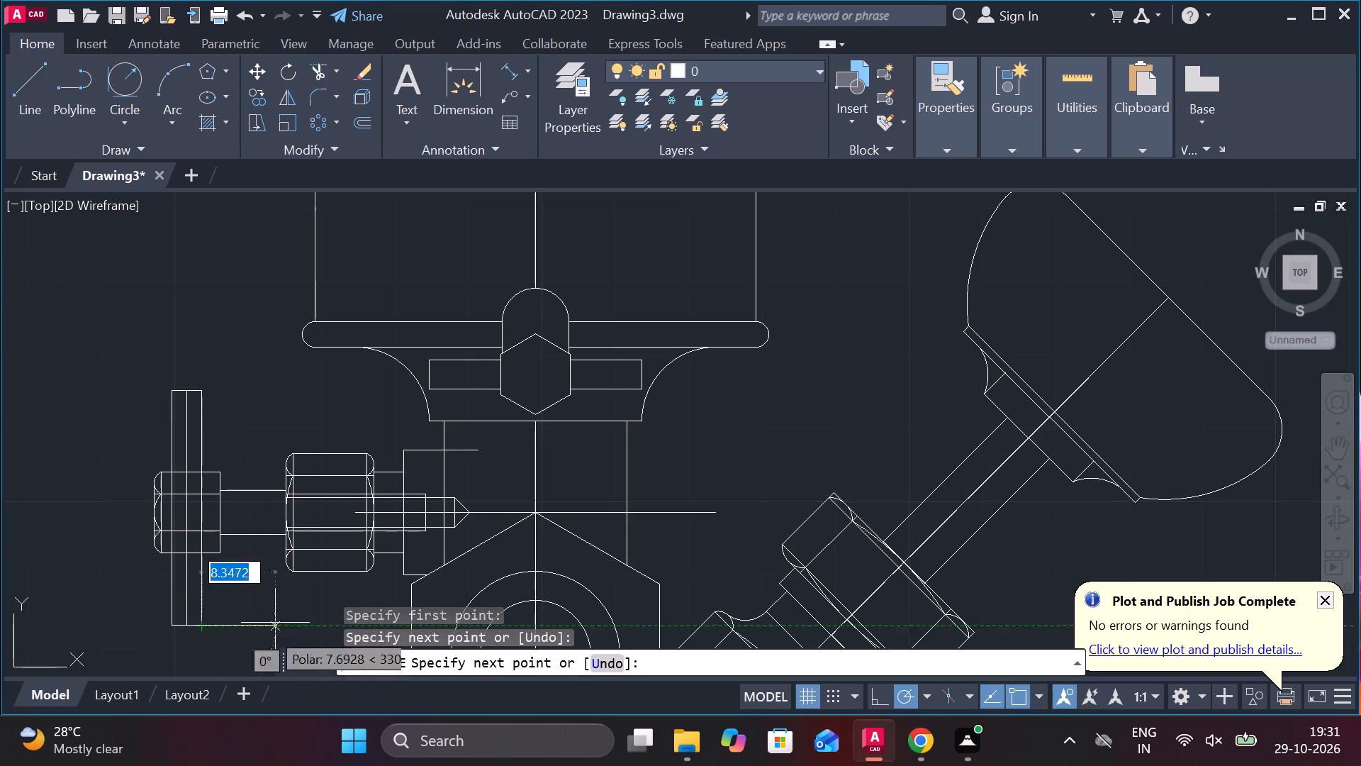
pyautogui.press('Escape')
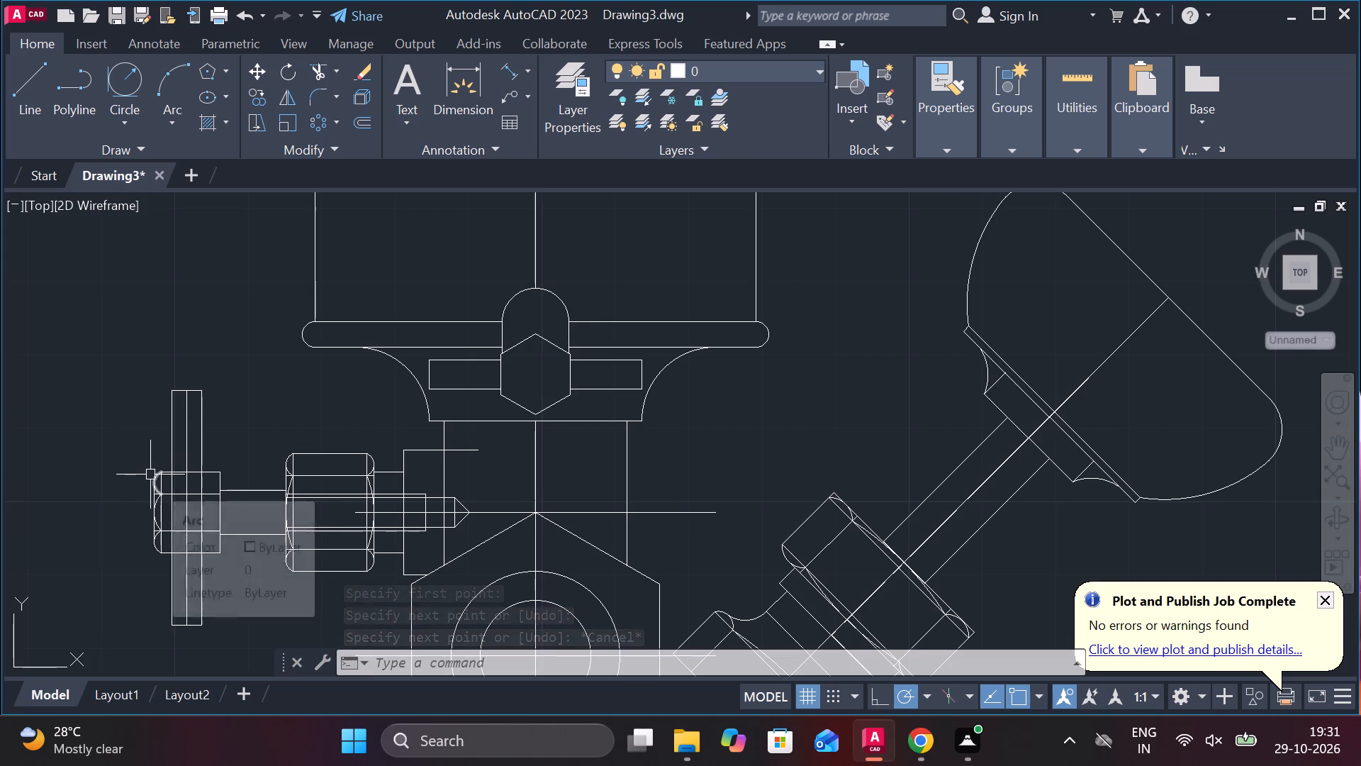
# Trim away the three vertical bar lines where they pass through the screw's hexagonal head.
pyautogui.click(322, 70)
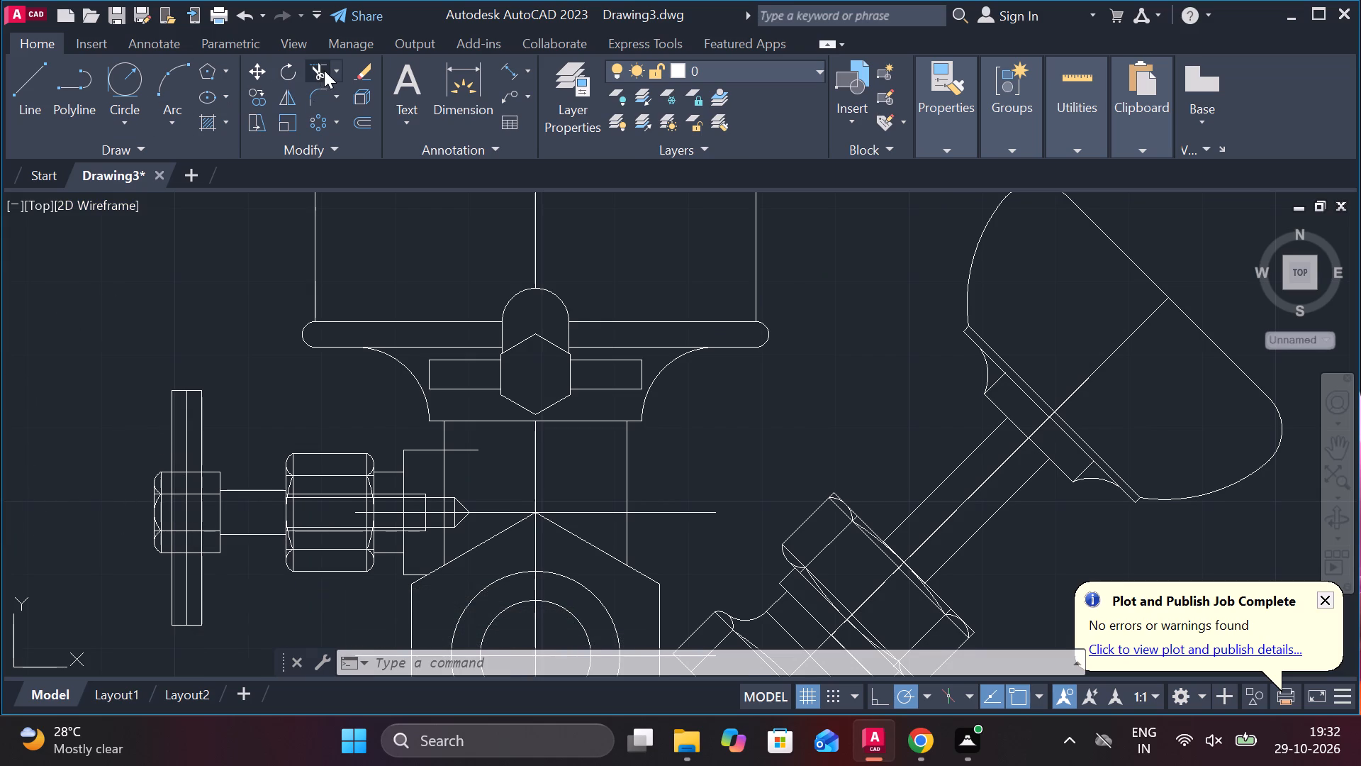
pyautogui.scroll(1, 213, 468)
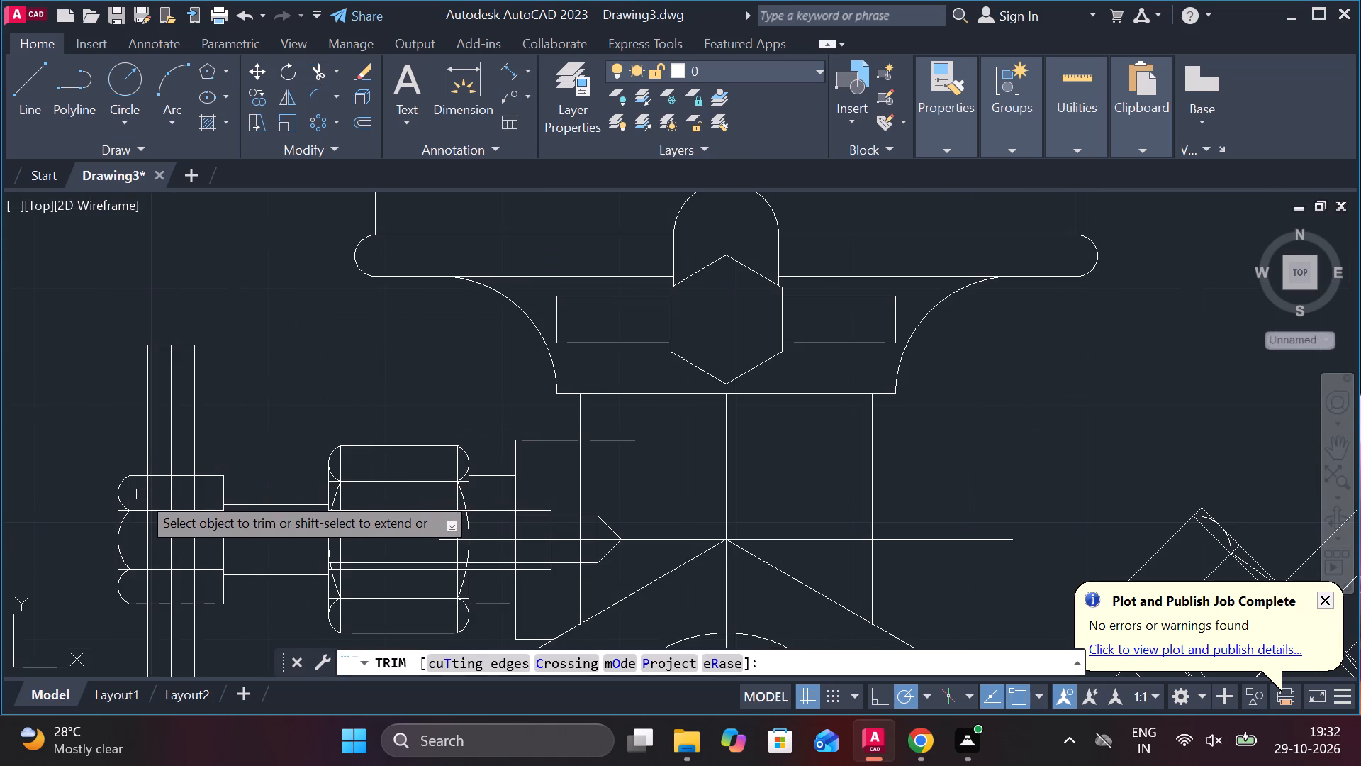
pyautogui.click(150, 493)
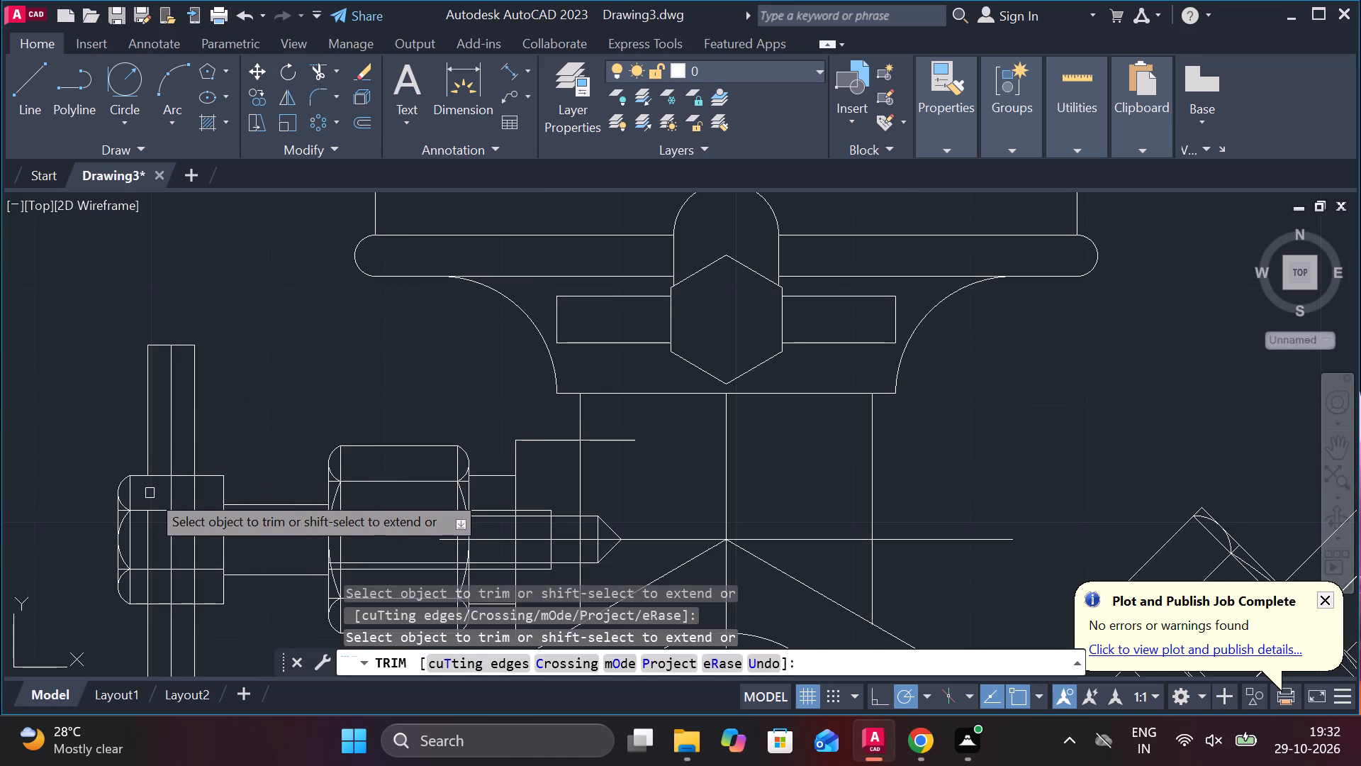
pyautogui.click(174, 499)
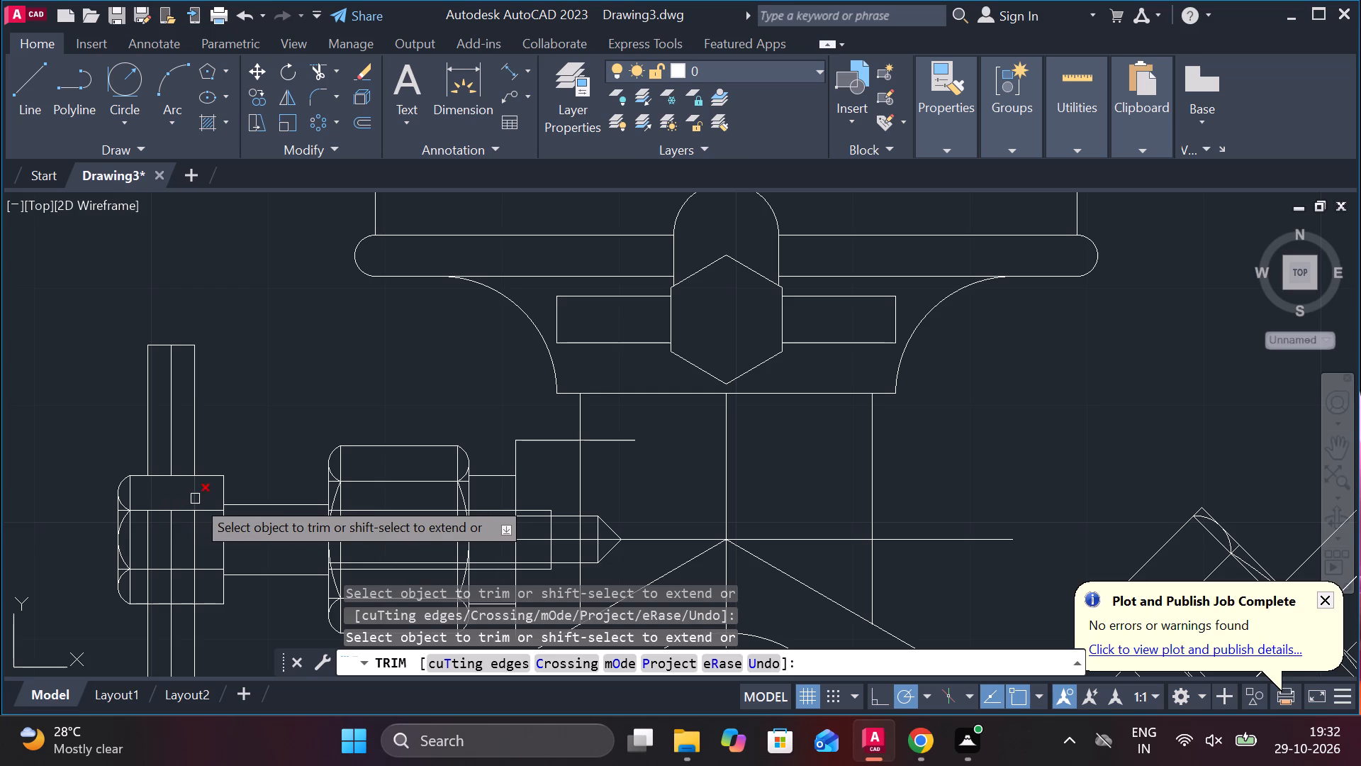
pyautogui.click(195, 499)
pyautogui.click(150, 545)
pyautogui.click(196, 547)
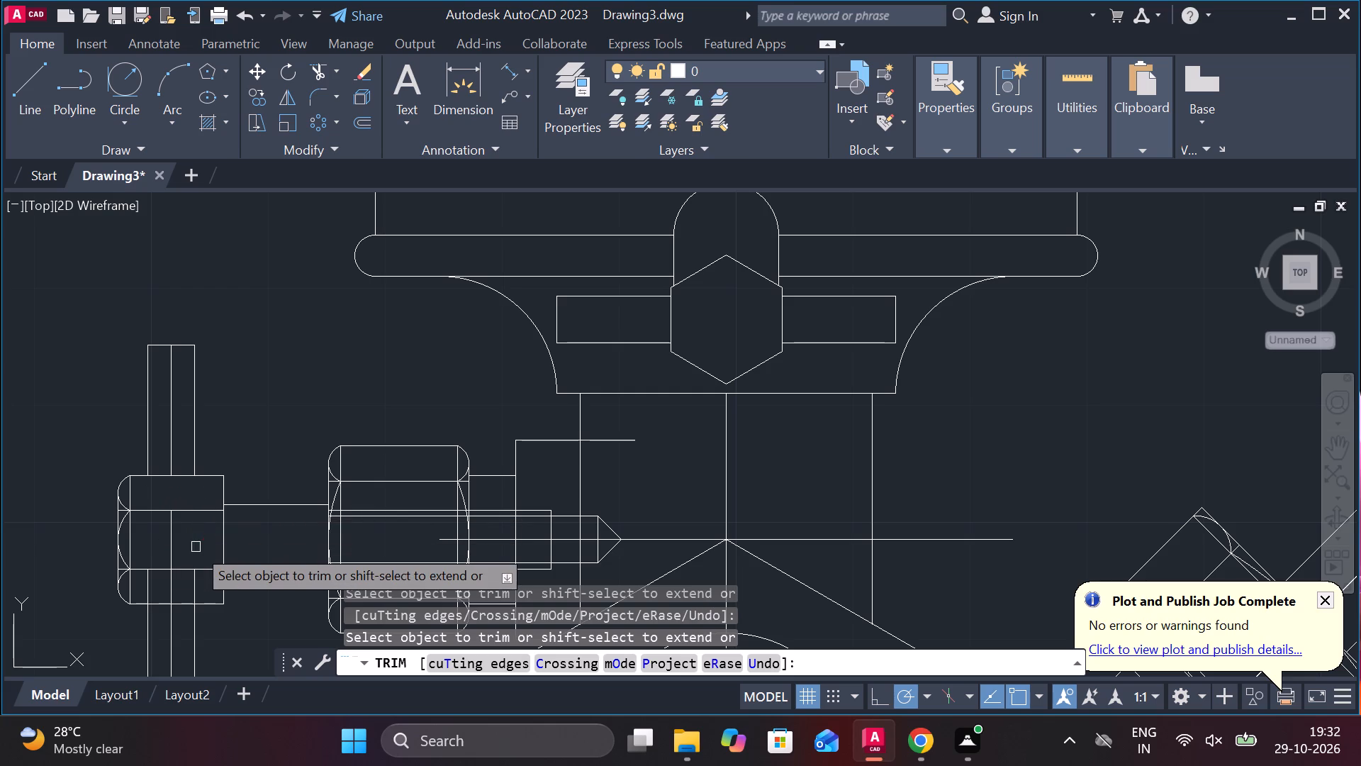
pyautogui.click(171, 547)
pyautogui.click(171, 587)
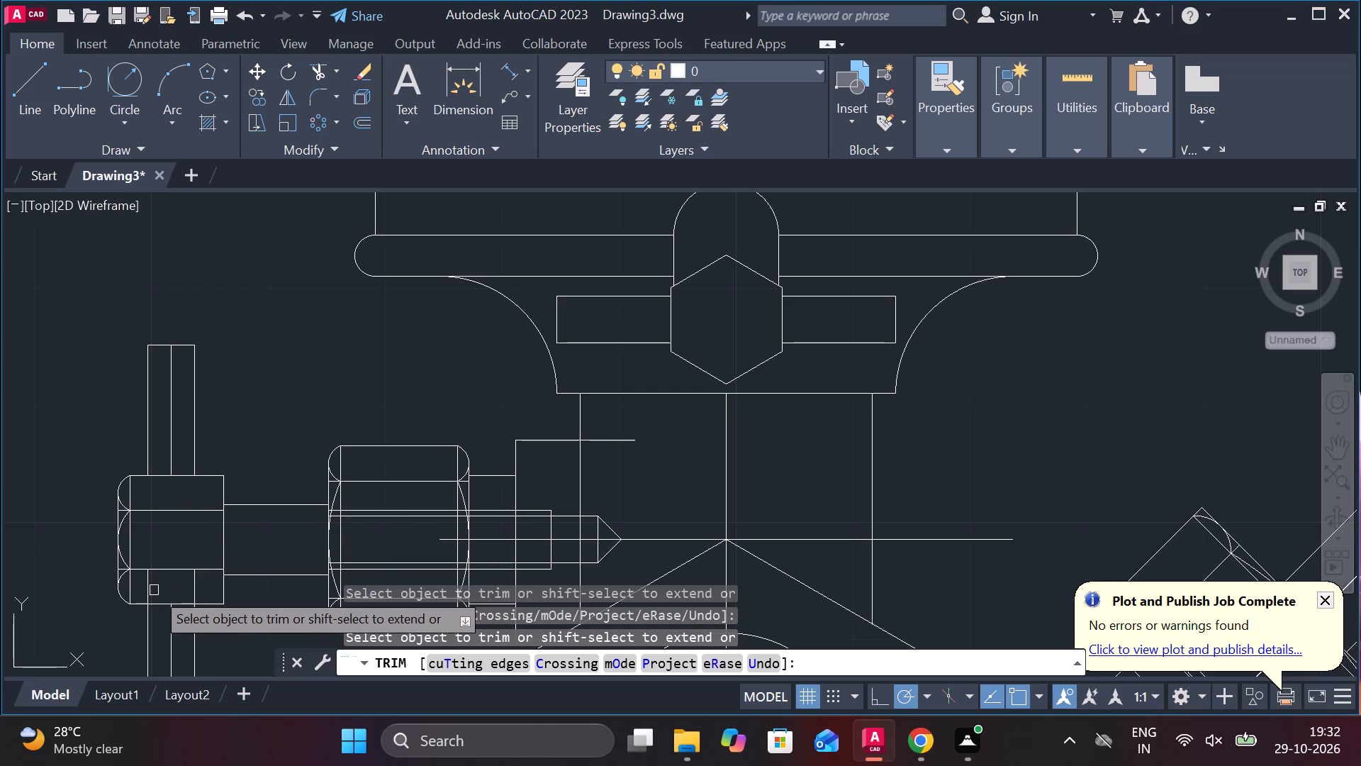
pyautogui.click(150, 590)
pyautogui.click(193, 589)
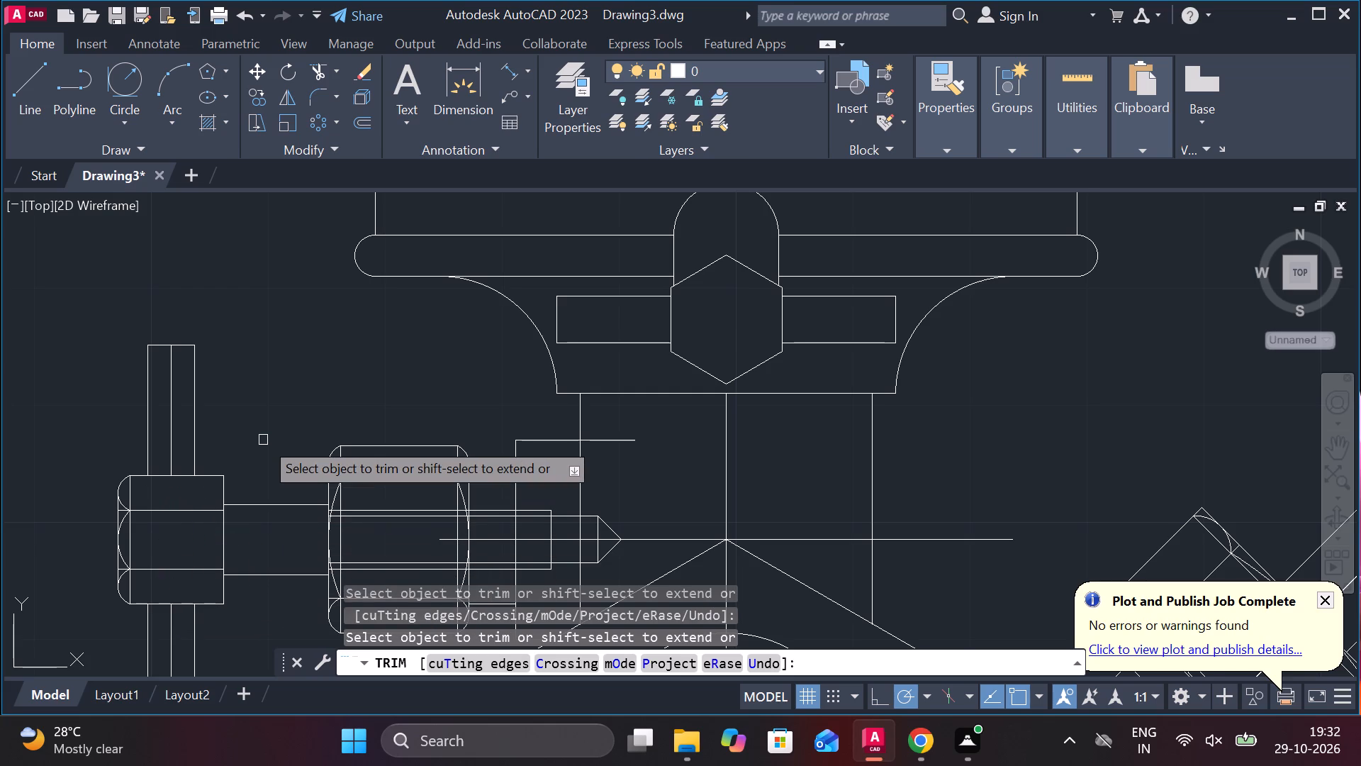
pyautogui.scroll(-1, 263, 440)
pyautogui.press('Escape')
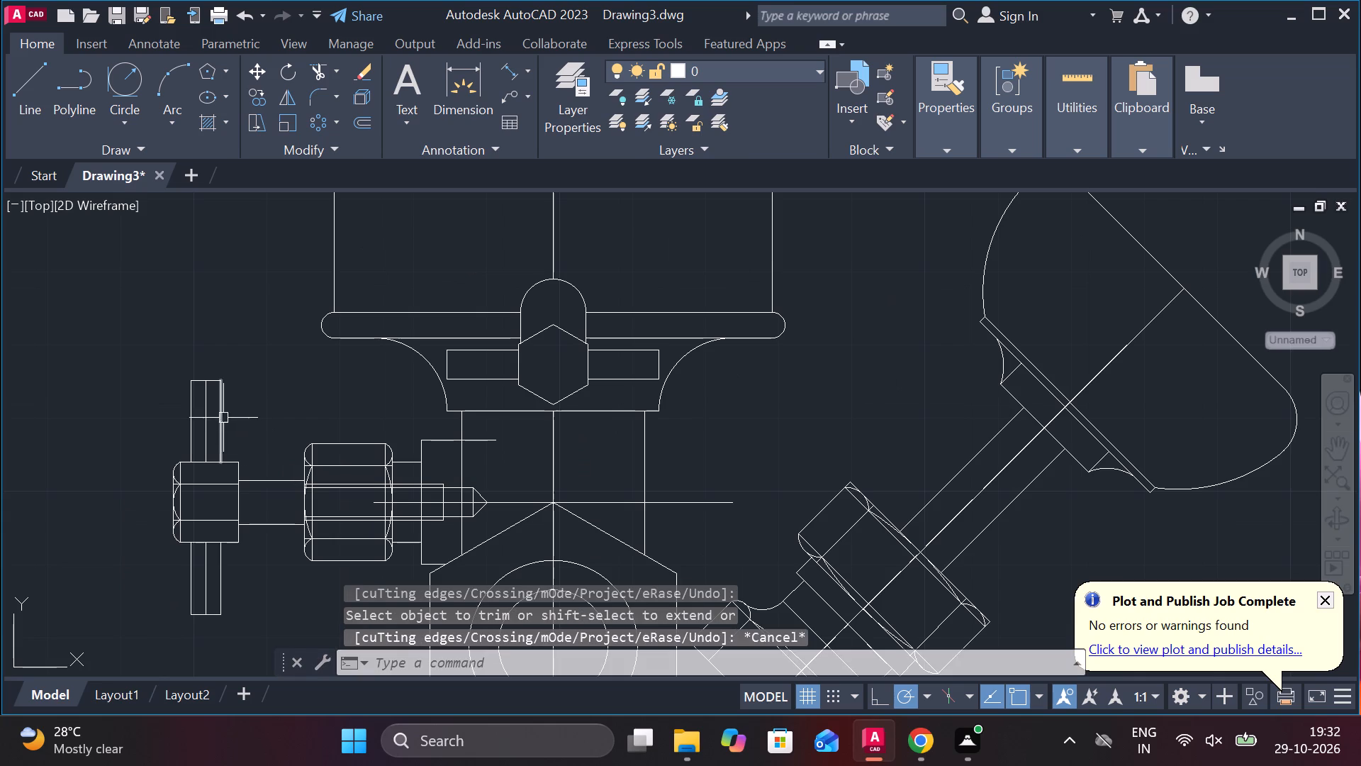
# Delete the remaining pieces of the bar's middle line above and below the screw head.
pyautogui.click(203, 418)
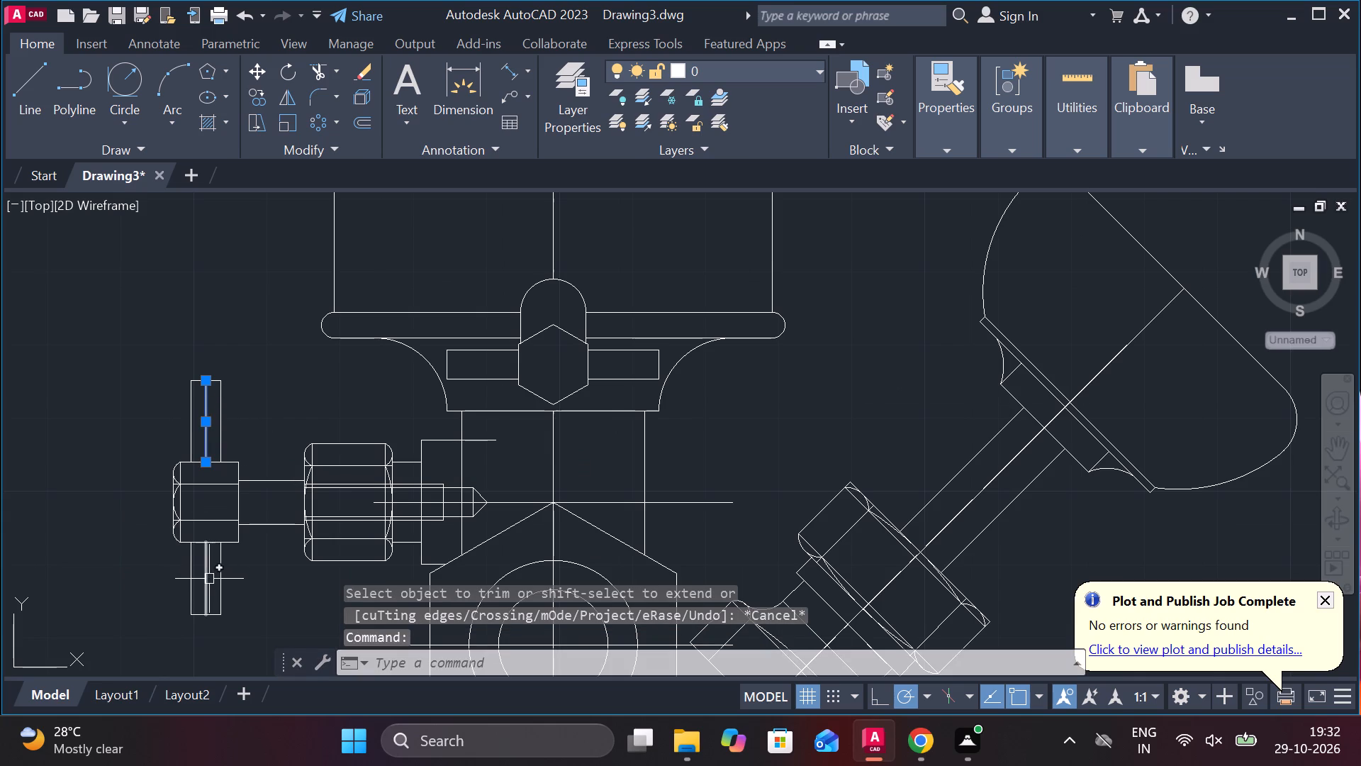
pyautogui.click(209, 579)
pyautogui.press('Delete')
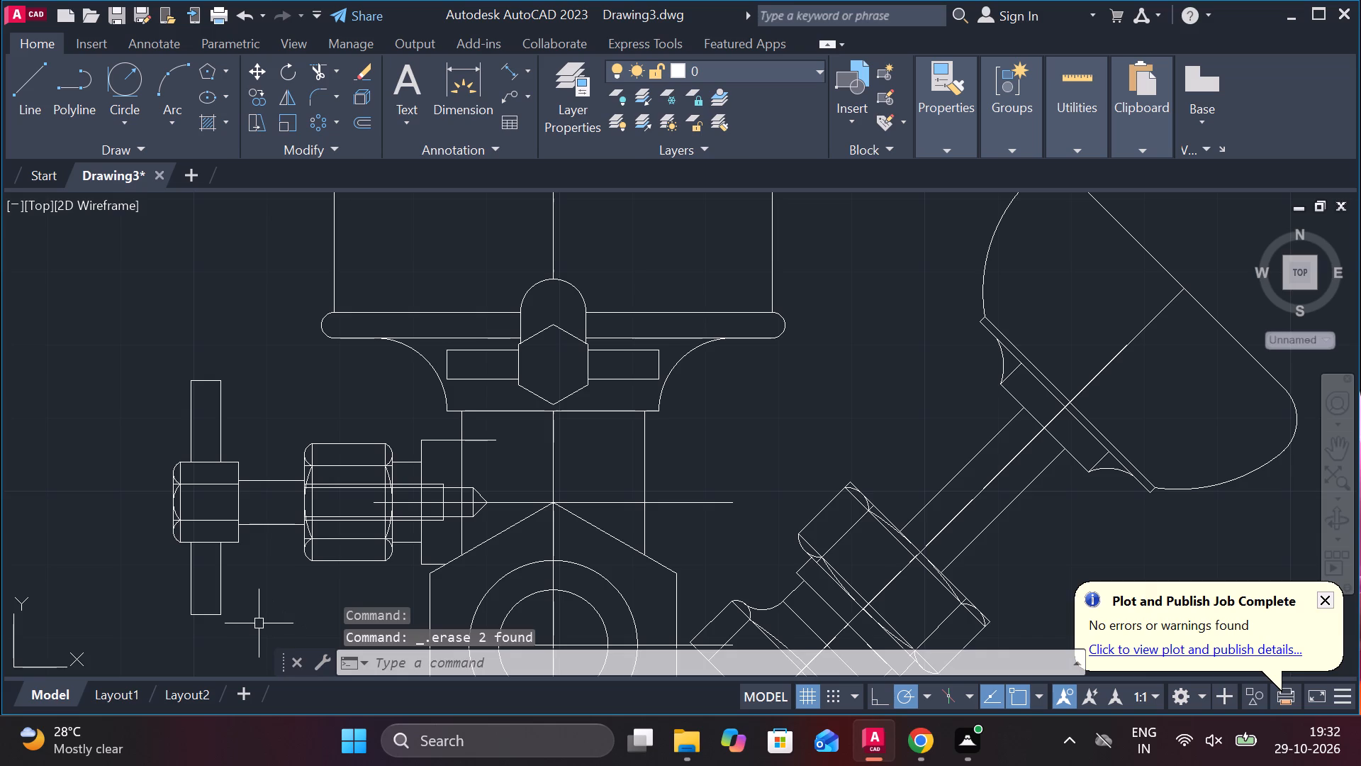
# Measure the horizontal gap between the screw head's inner face and the nut with a linear dimension.
pyautogui.click(504, 69)
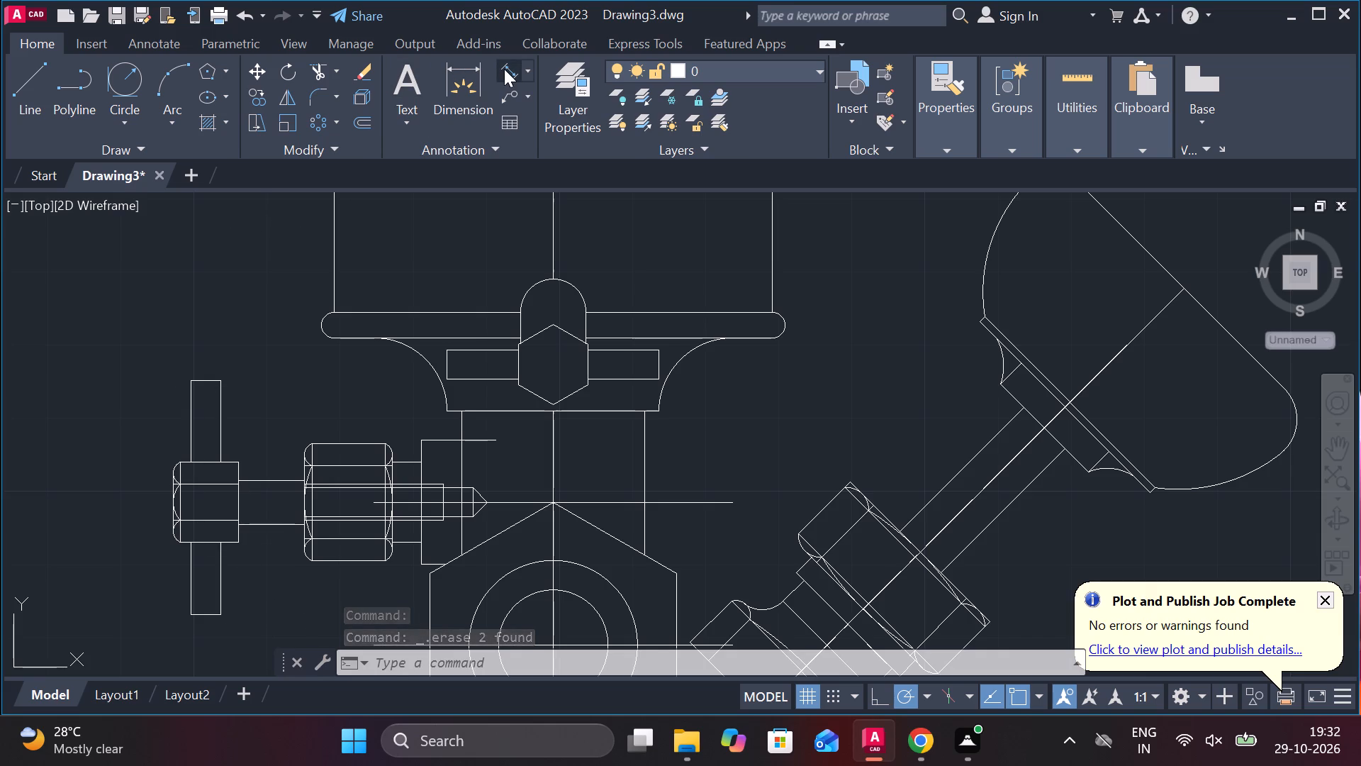
pyautogui.click(530, 68)
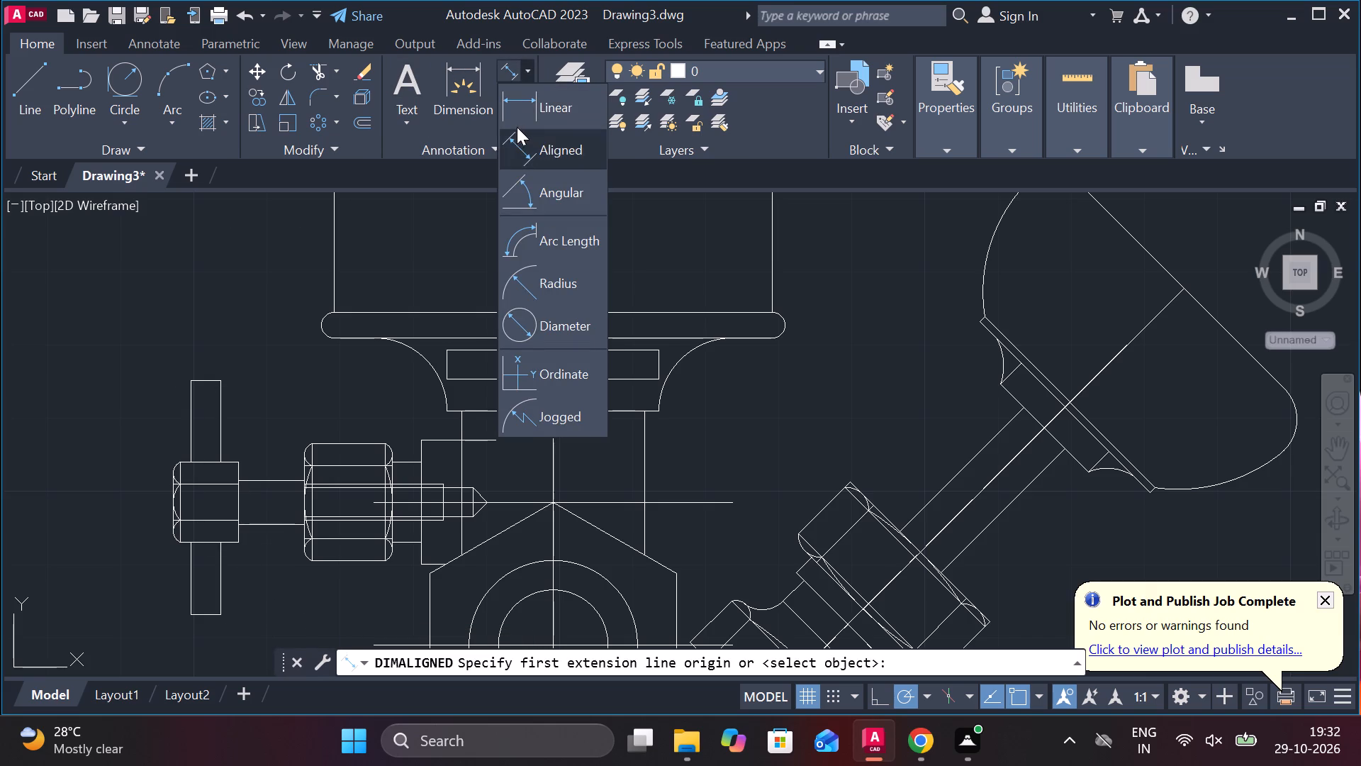
pyautogui.click(519, 104)
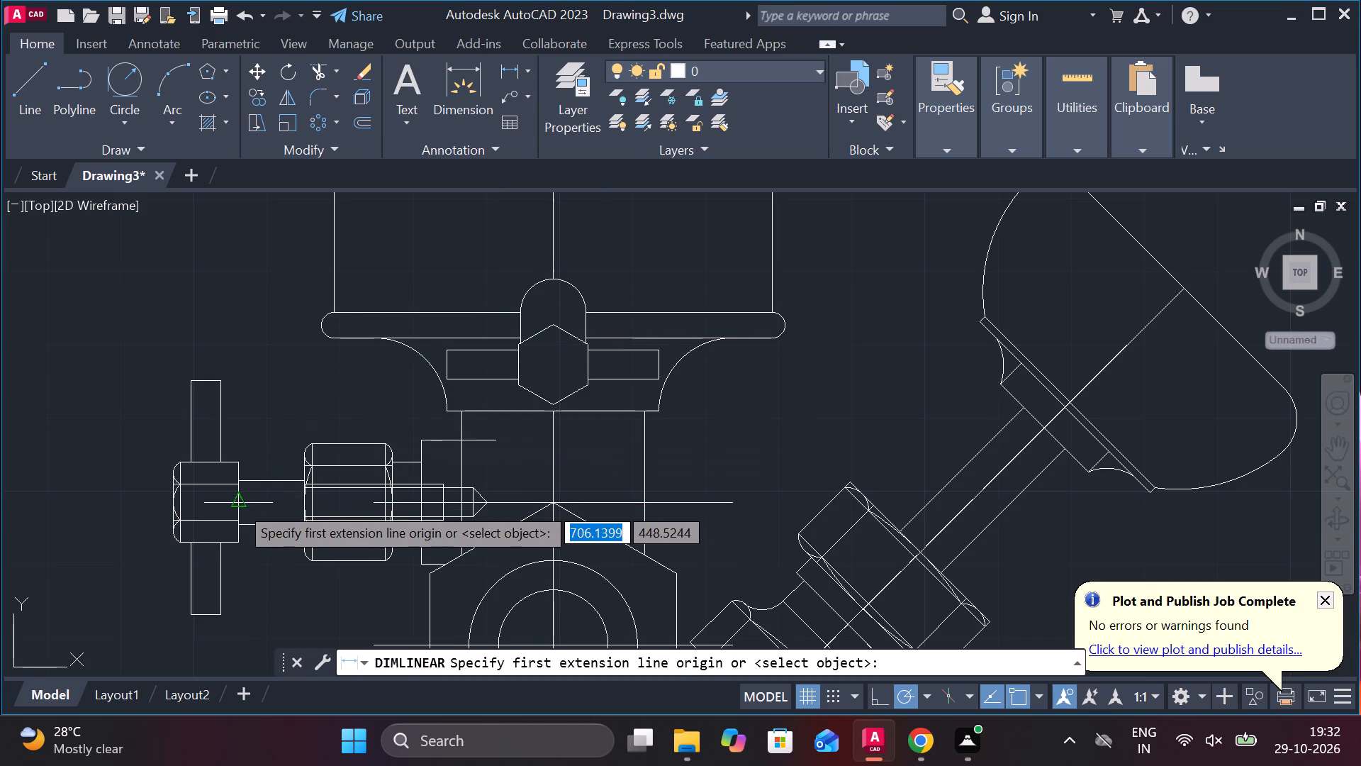
pyautogui.click(238, 504)
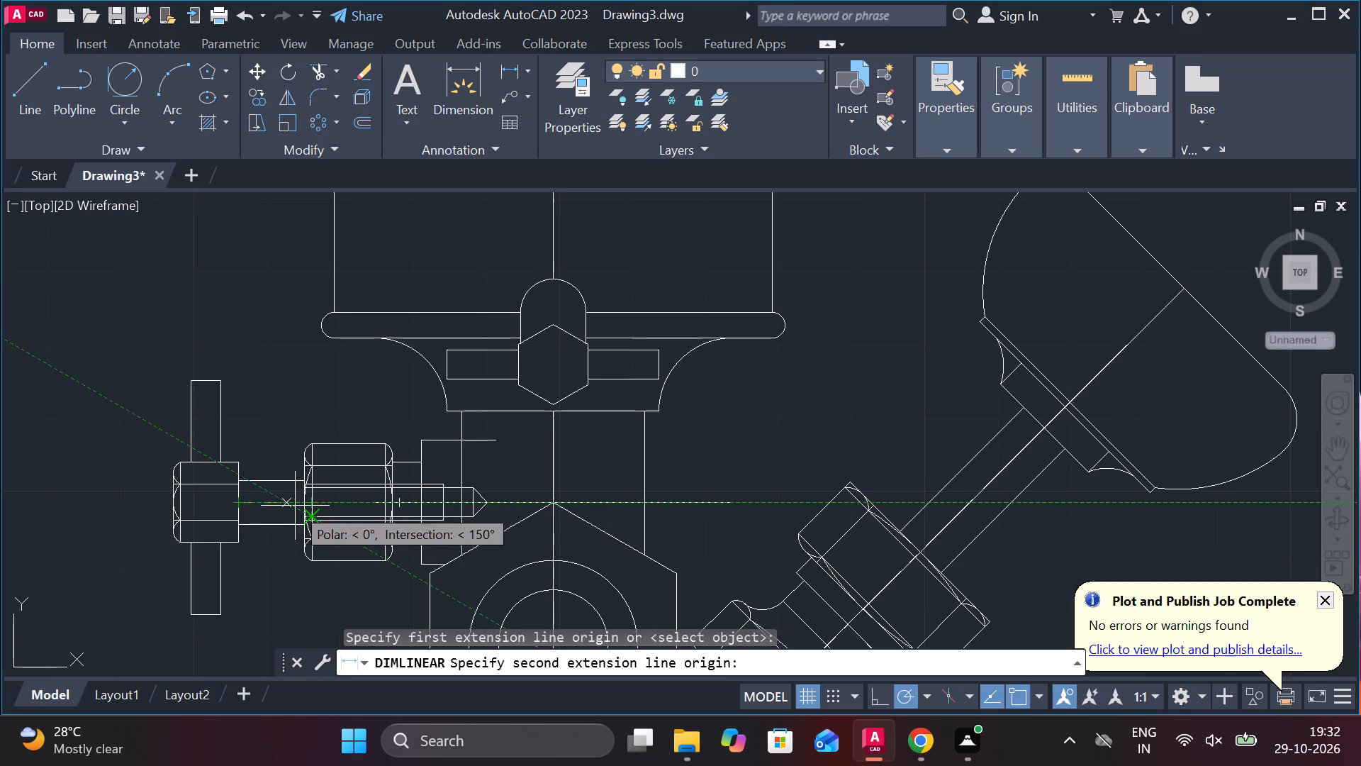
pyautogui.scroll(2, 308, 506)
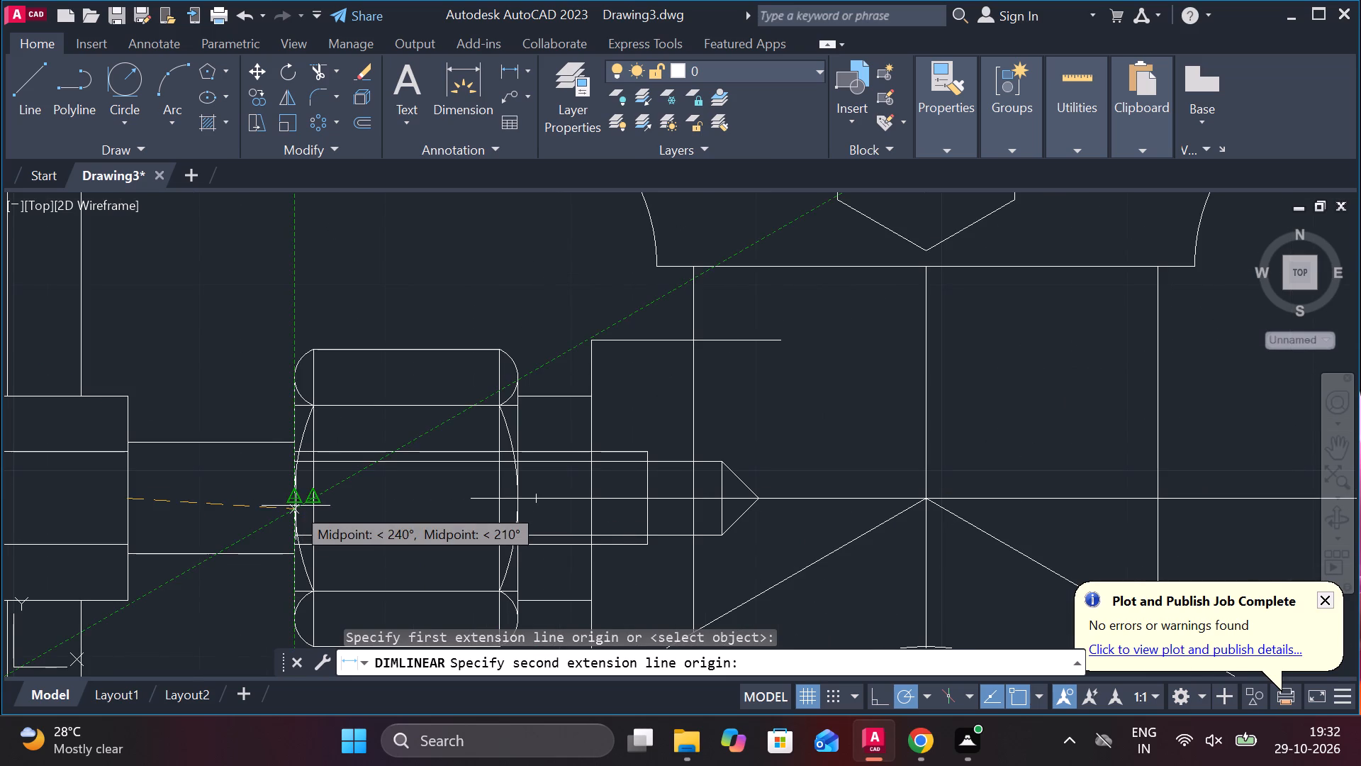
pyautogui.click(296, 499)
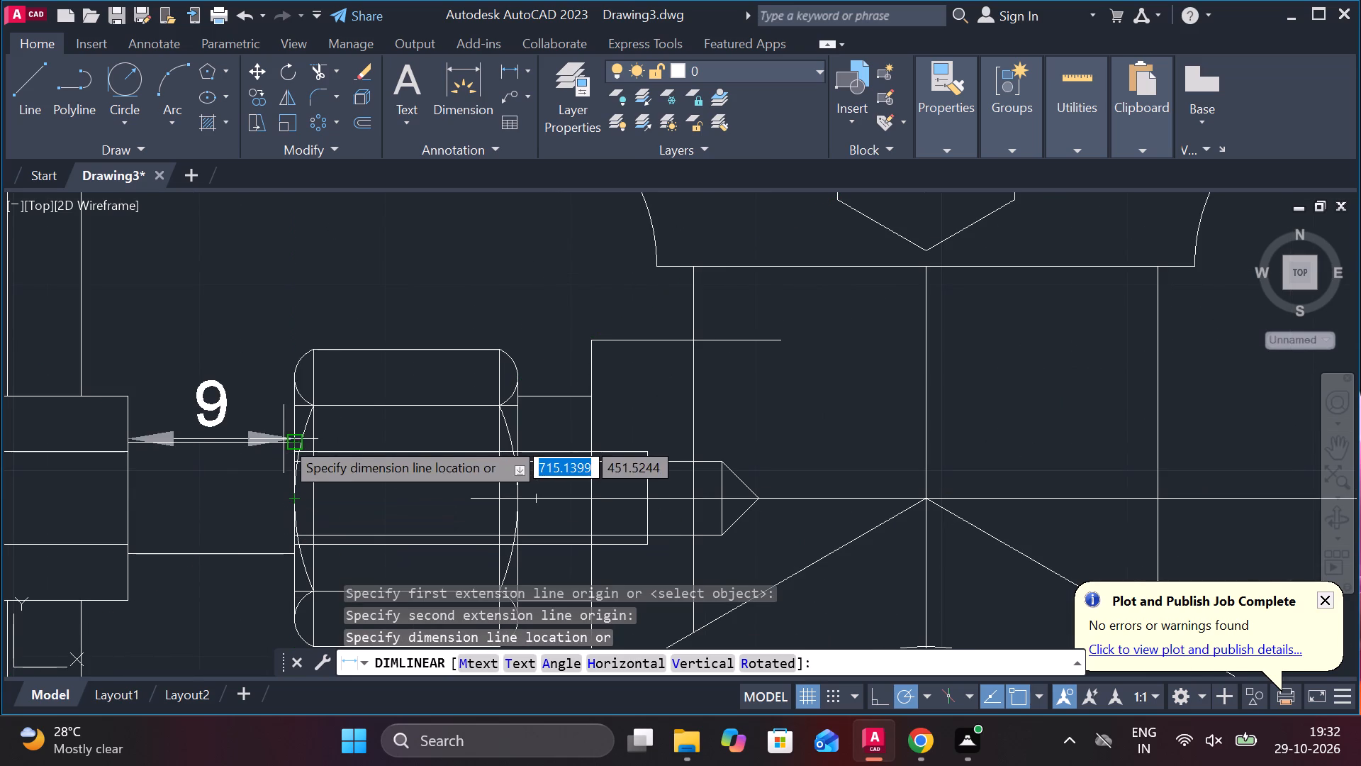
pyautogui.press('Escape')
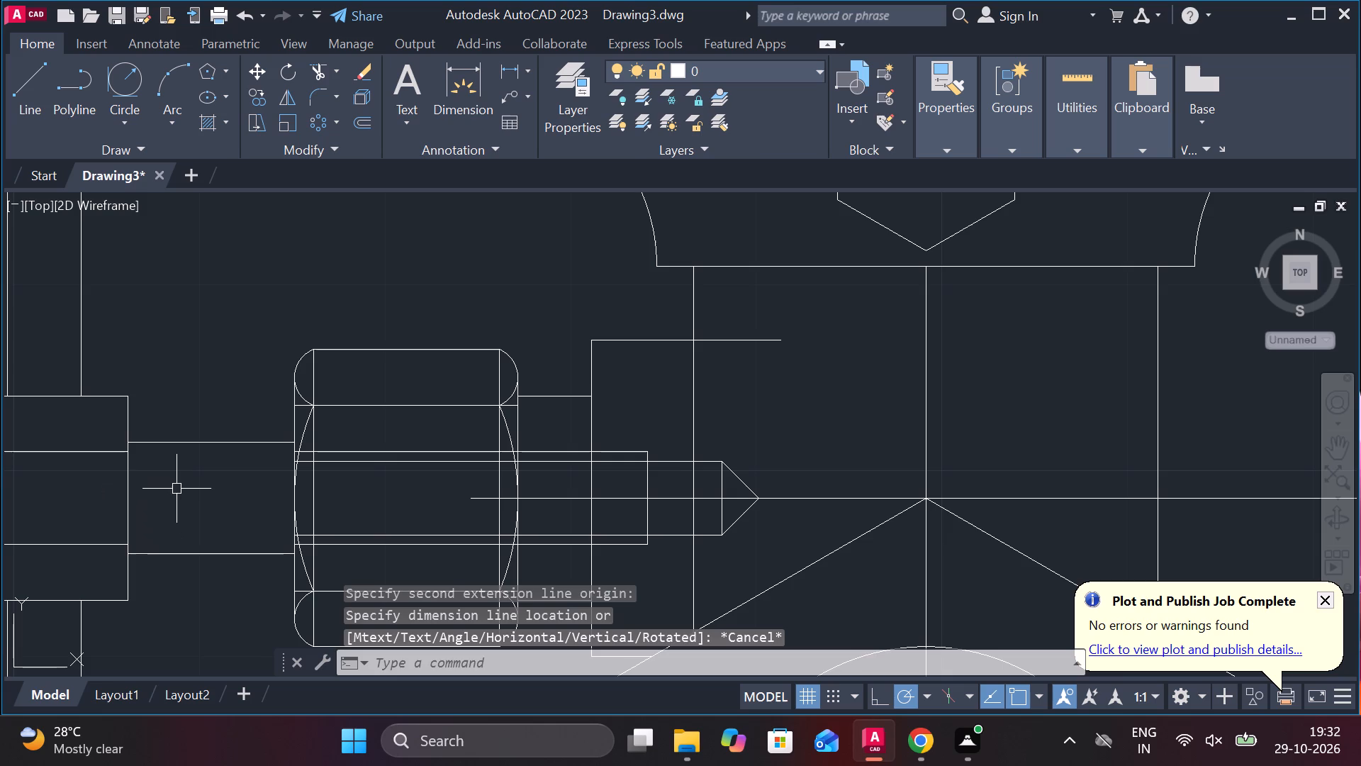
# Move the screw head together with the handle bar 4 units horizontally toward the nut.
pyautogui.scroll(-2, 194, 445)
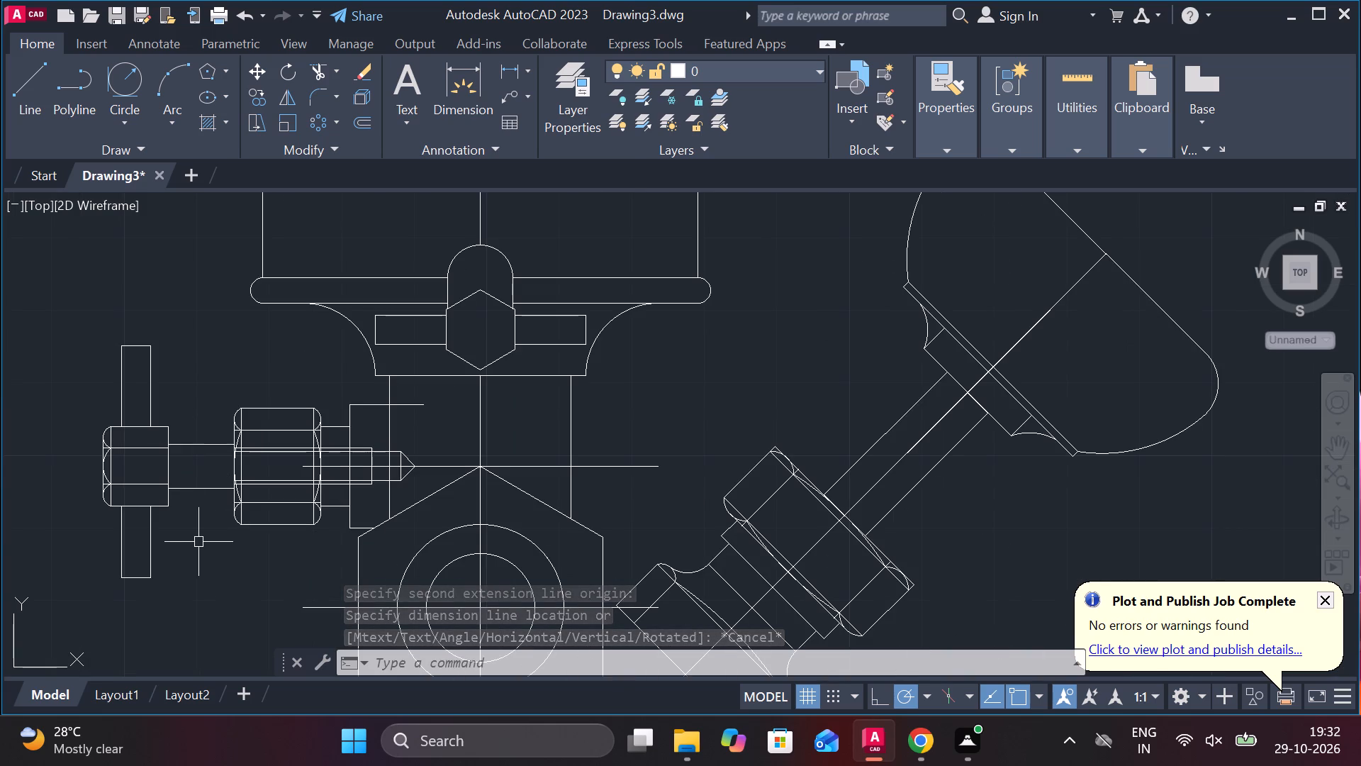
pyautogui.click(46, 287)
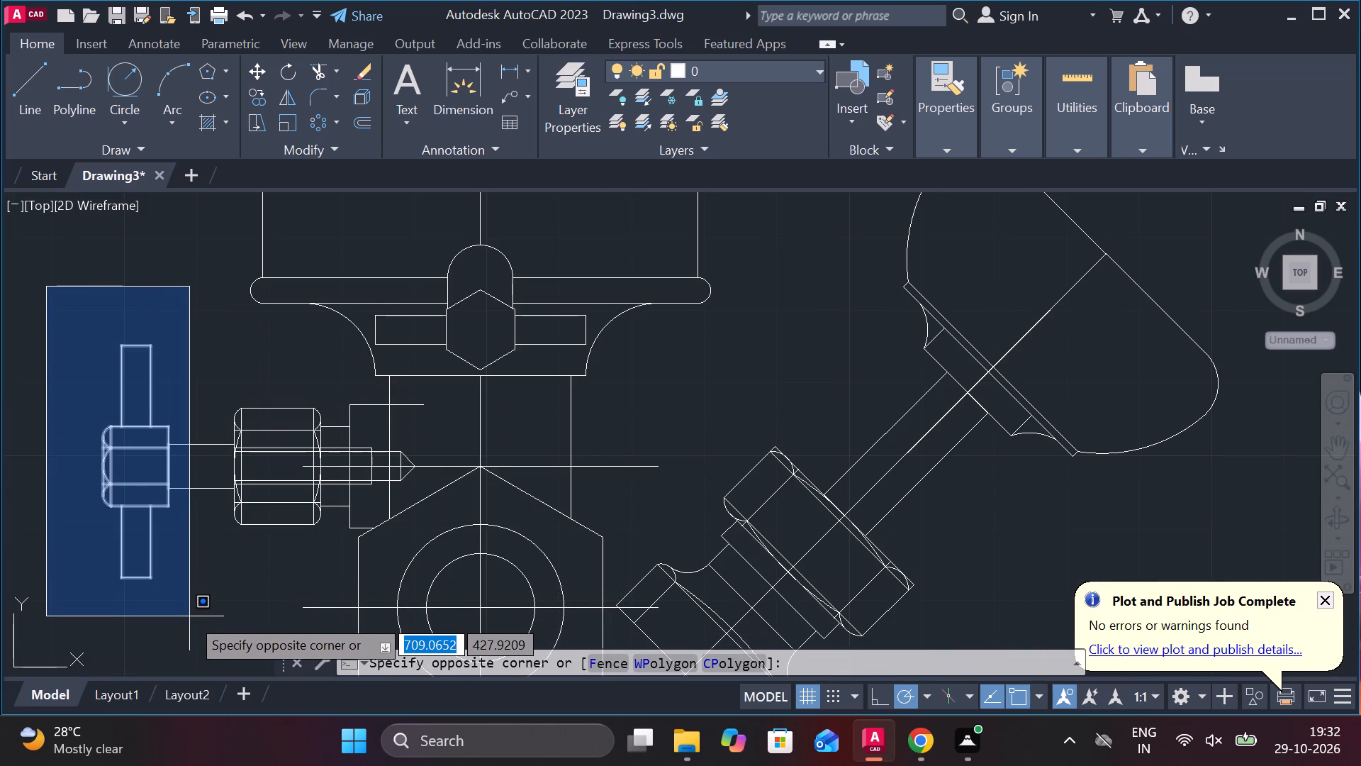
pyautogui.click(189, 616)
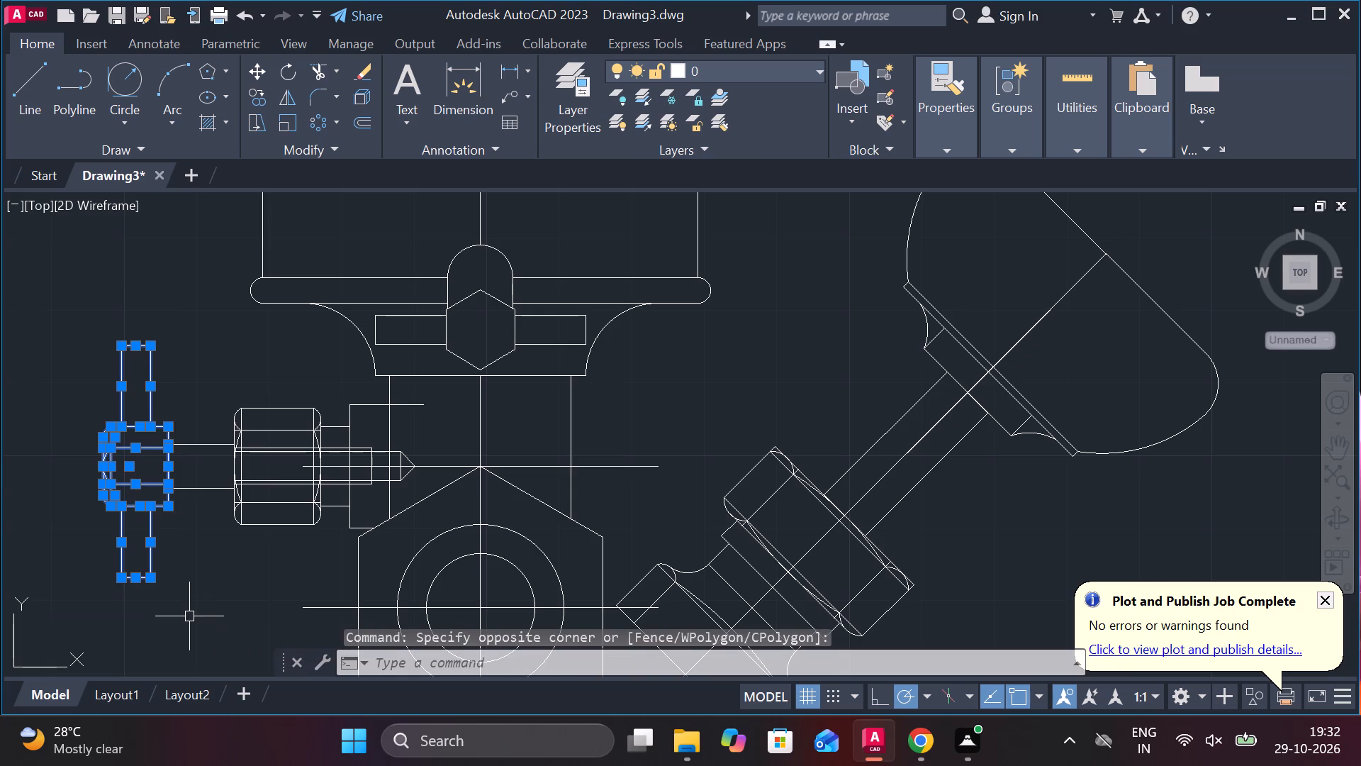
pyautogui.click(258, 71)
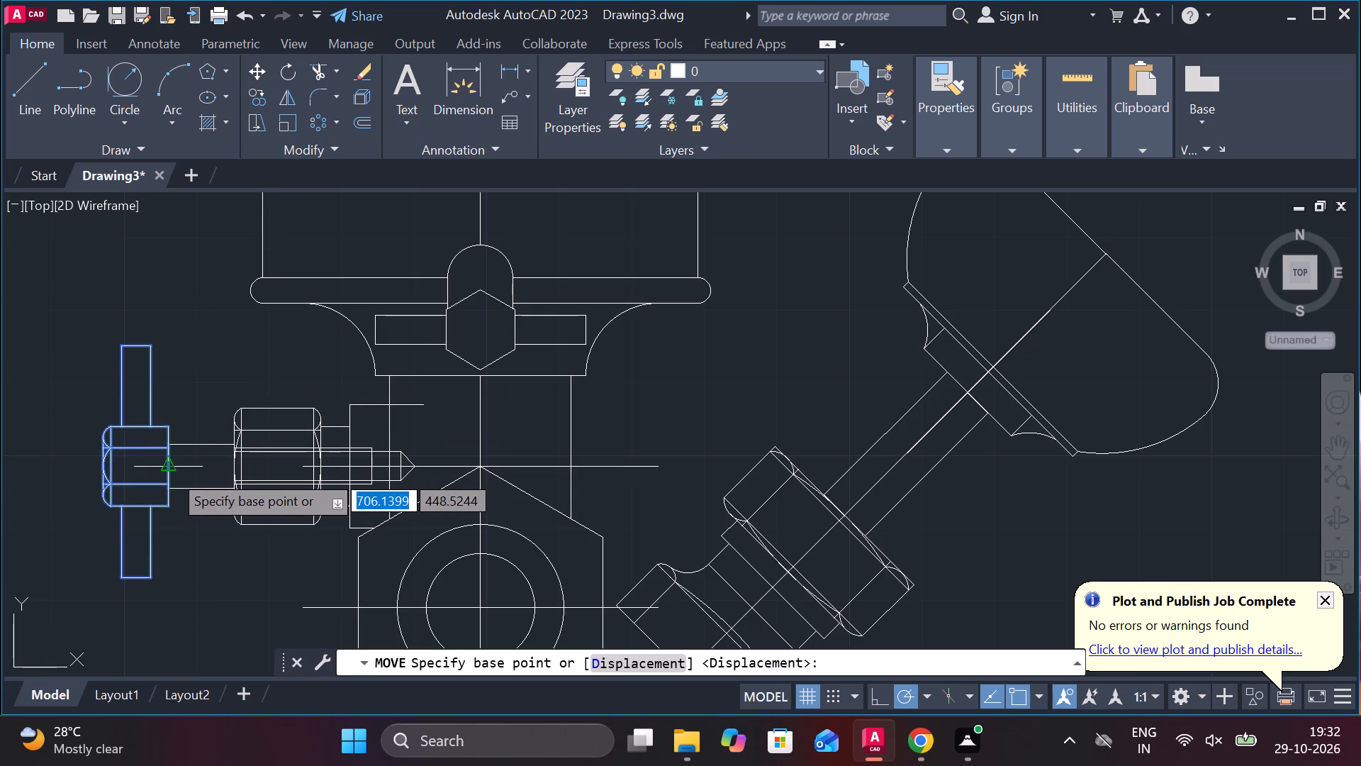
pyautogui.click(172, 472)
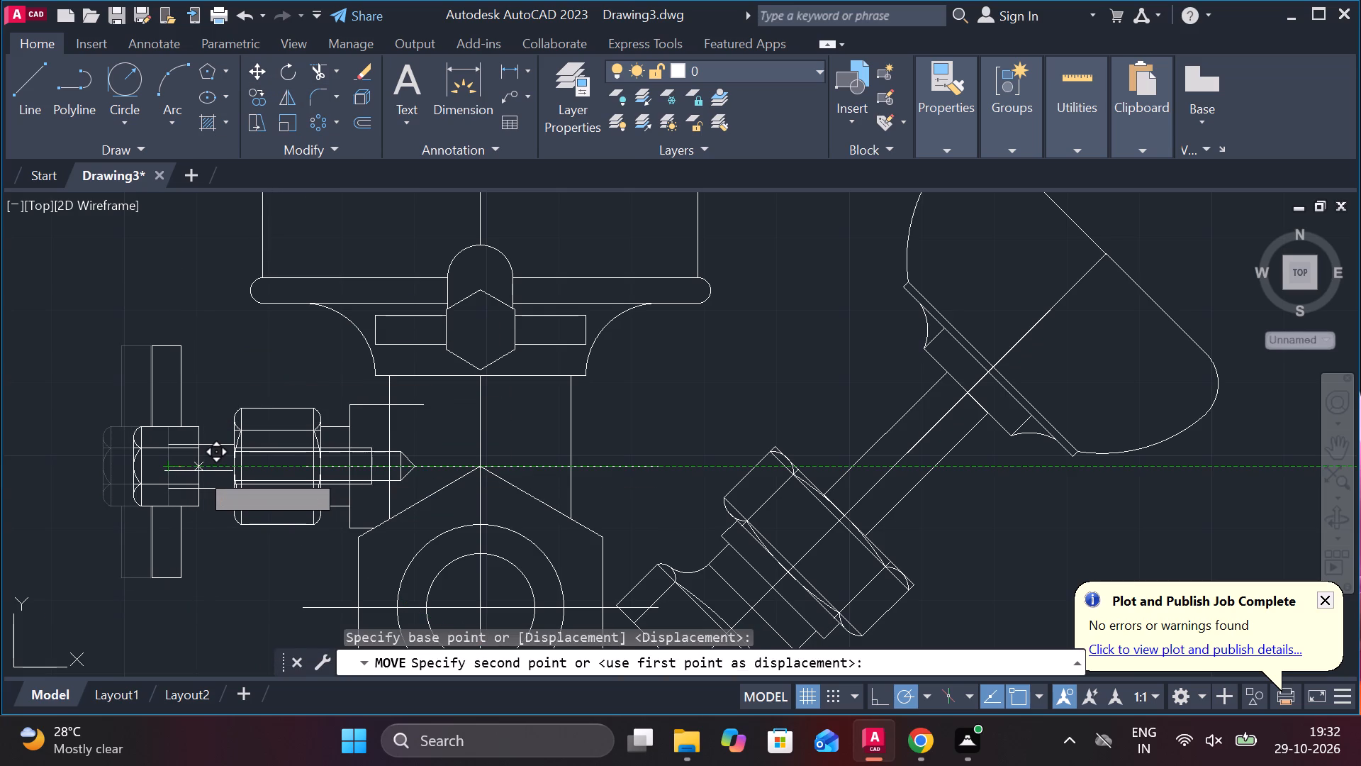
pyautogui.press('4')
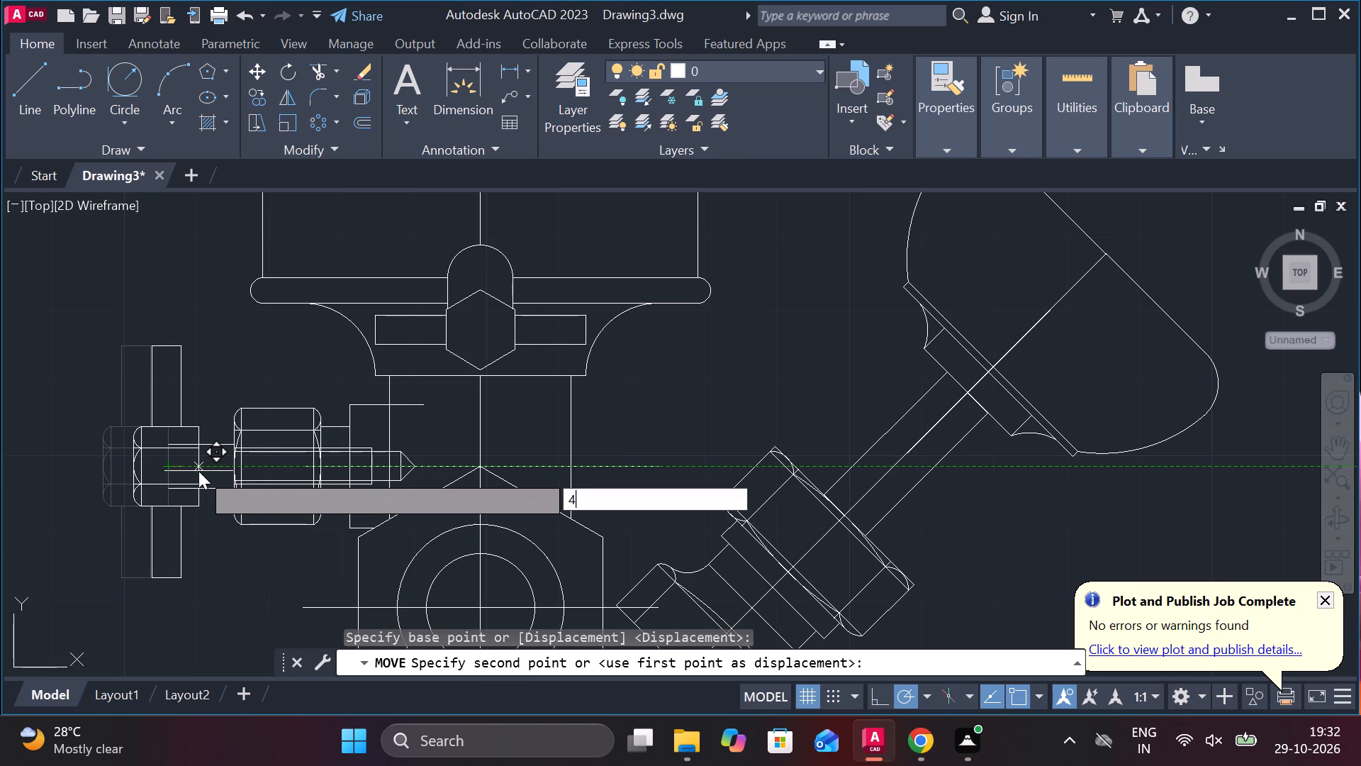
pyautogui.press('Return')
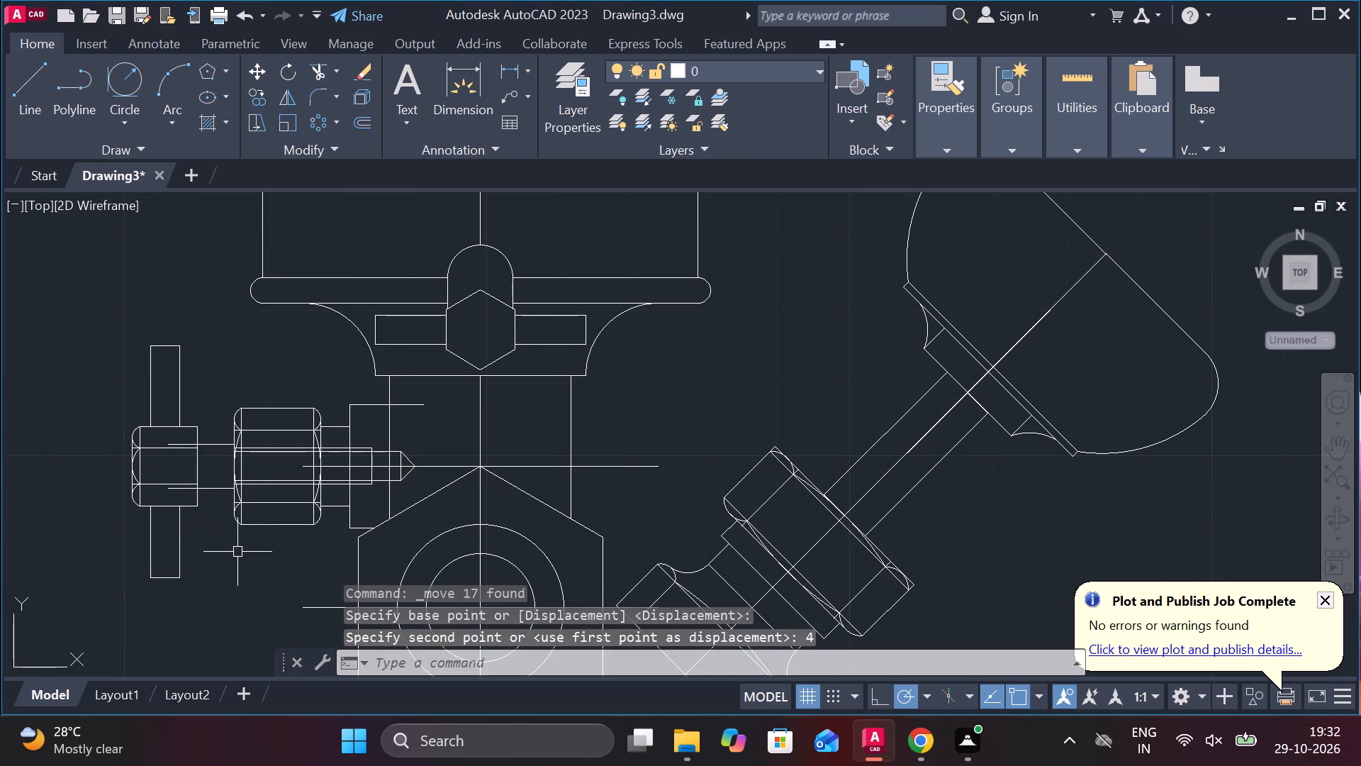
pyautogui.press('Escape')
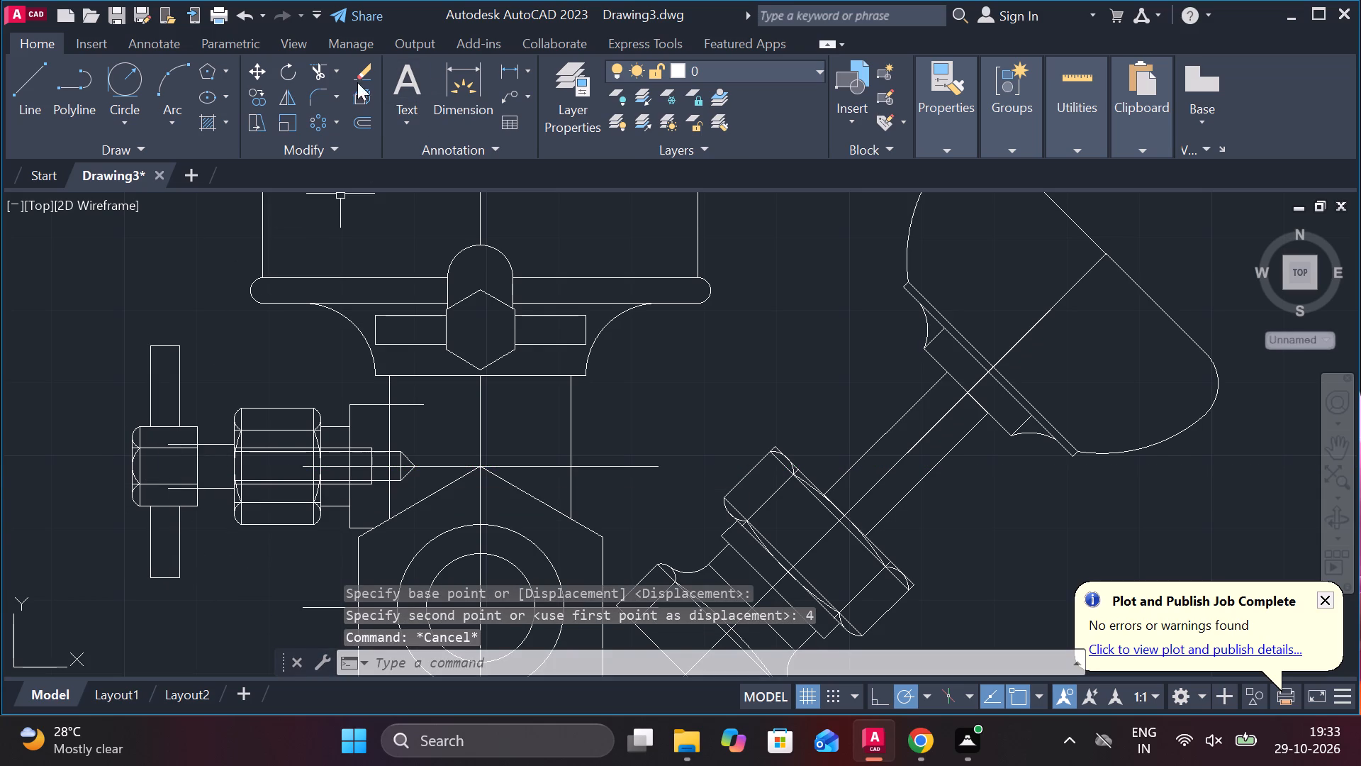
# Trim the upper and lower shank lines where they overlap the inside of the screw head.
pyautogui.click(318, 73)
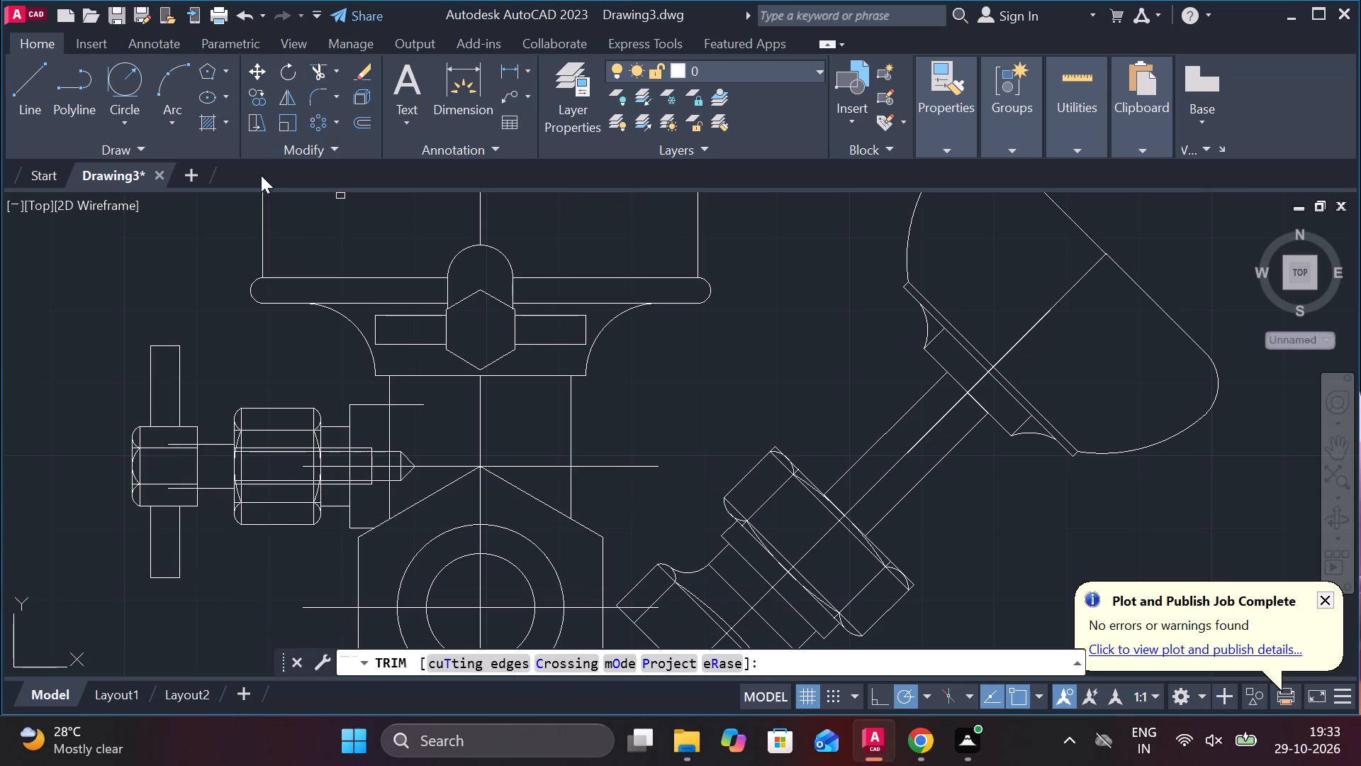
pyautogui.scroll(3, 195, 469)
pyautogui.click(152, 372)
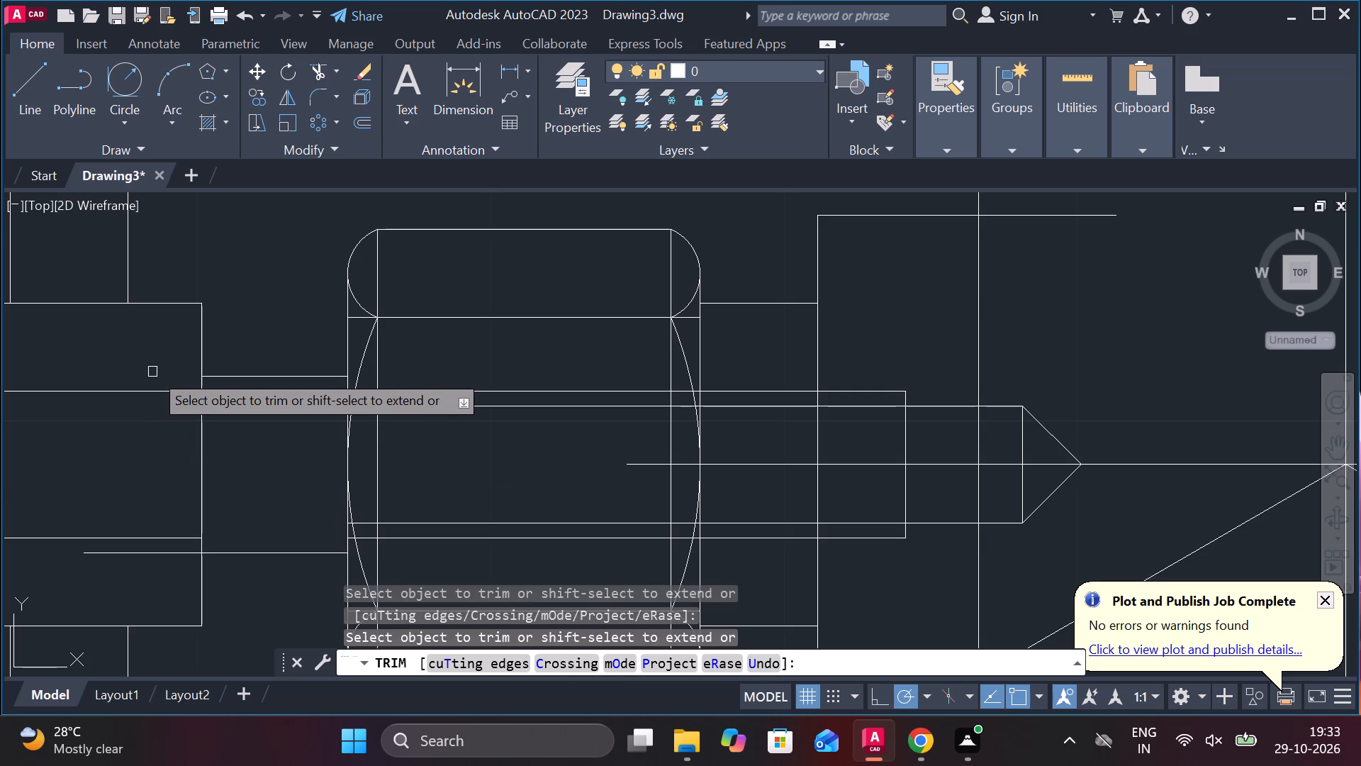
pyautogui.click(158, 556)
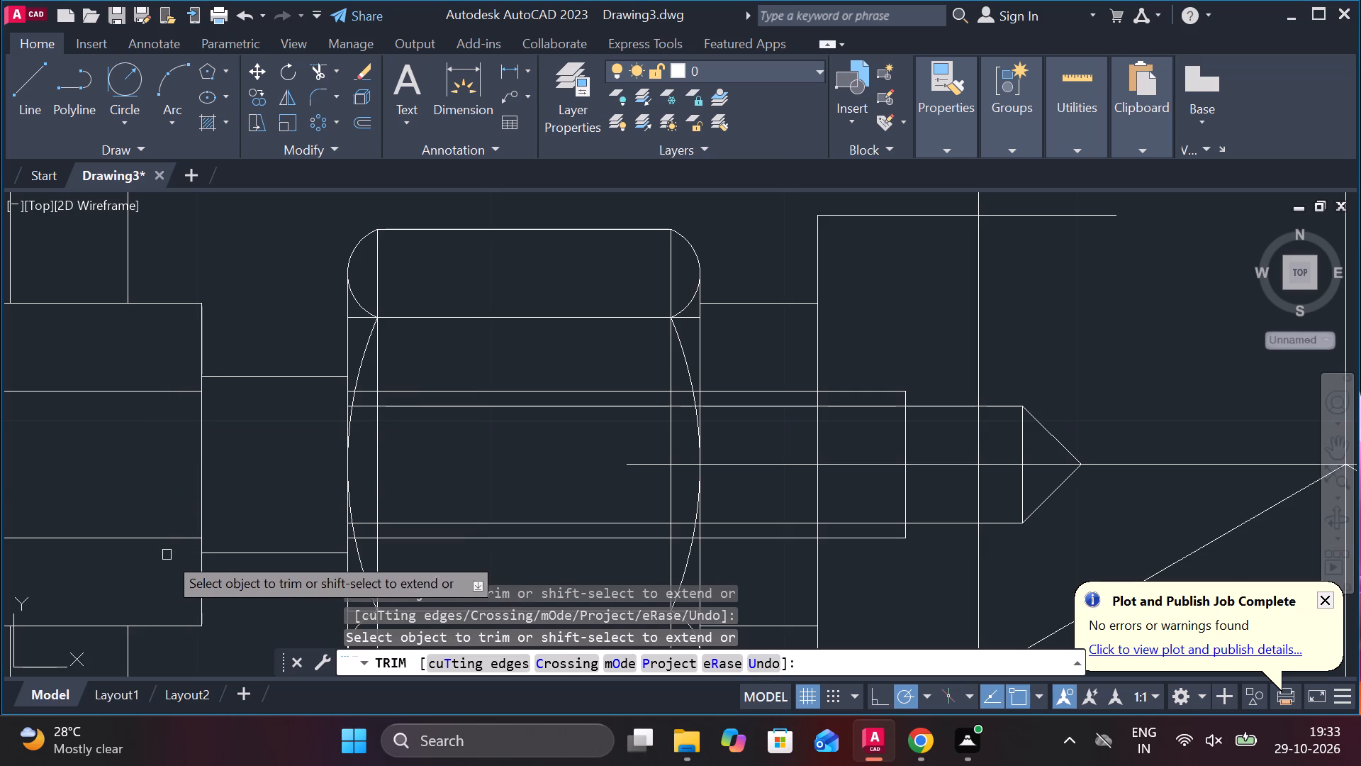
# Trim the four horizontal screw shank lines where they cross the nut's middle area between its two vertical chamfer lines.
pyautogui.scroll(-2, 267, 479)
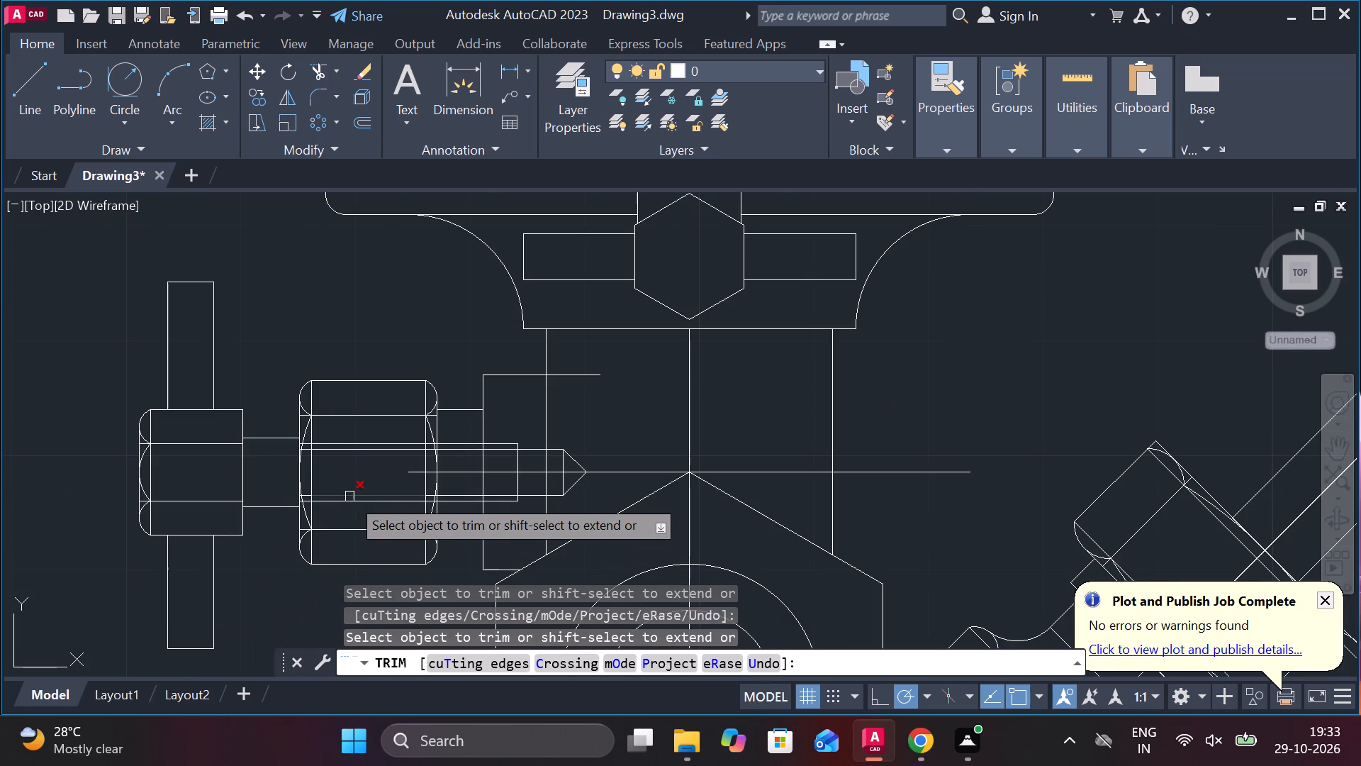
pyautogui.scroll(1, 349, 496)
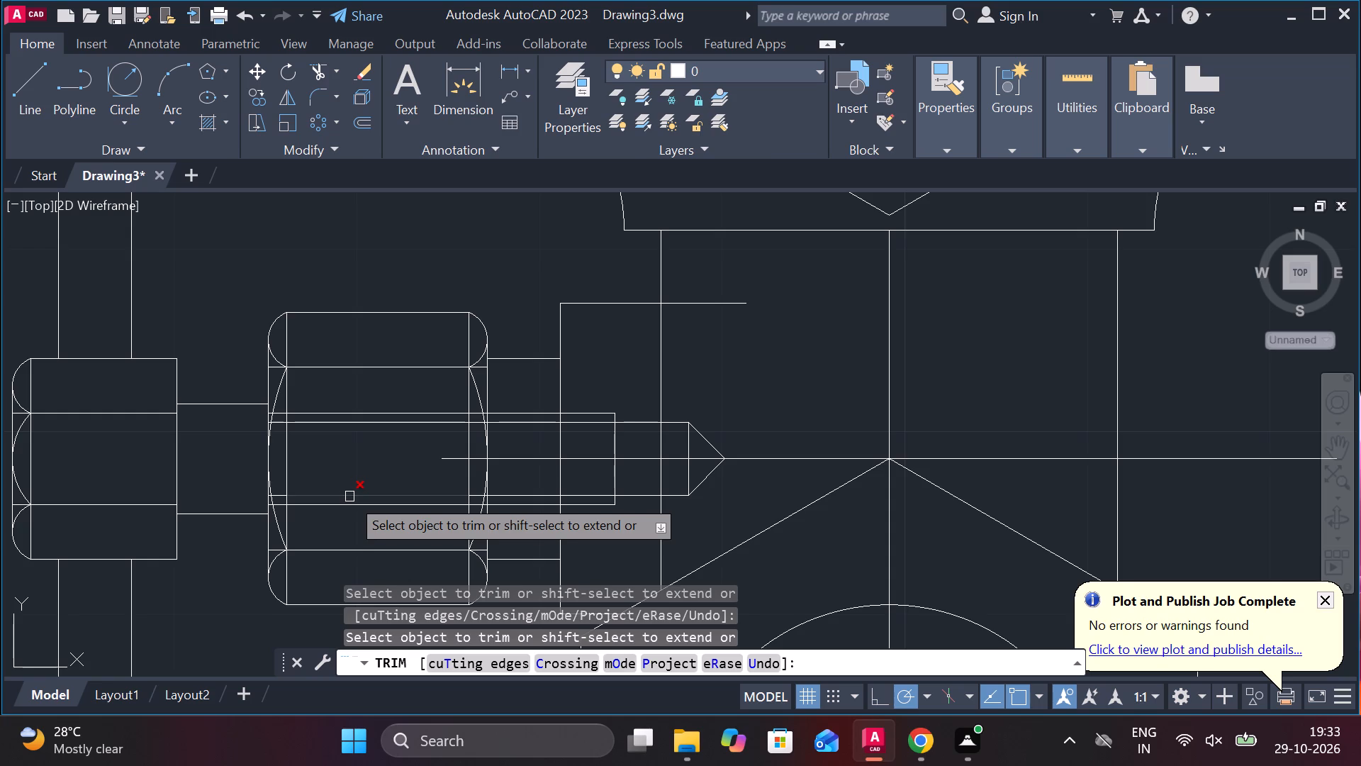
pyautogui.scroll(1, 349, 490)
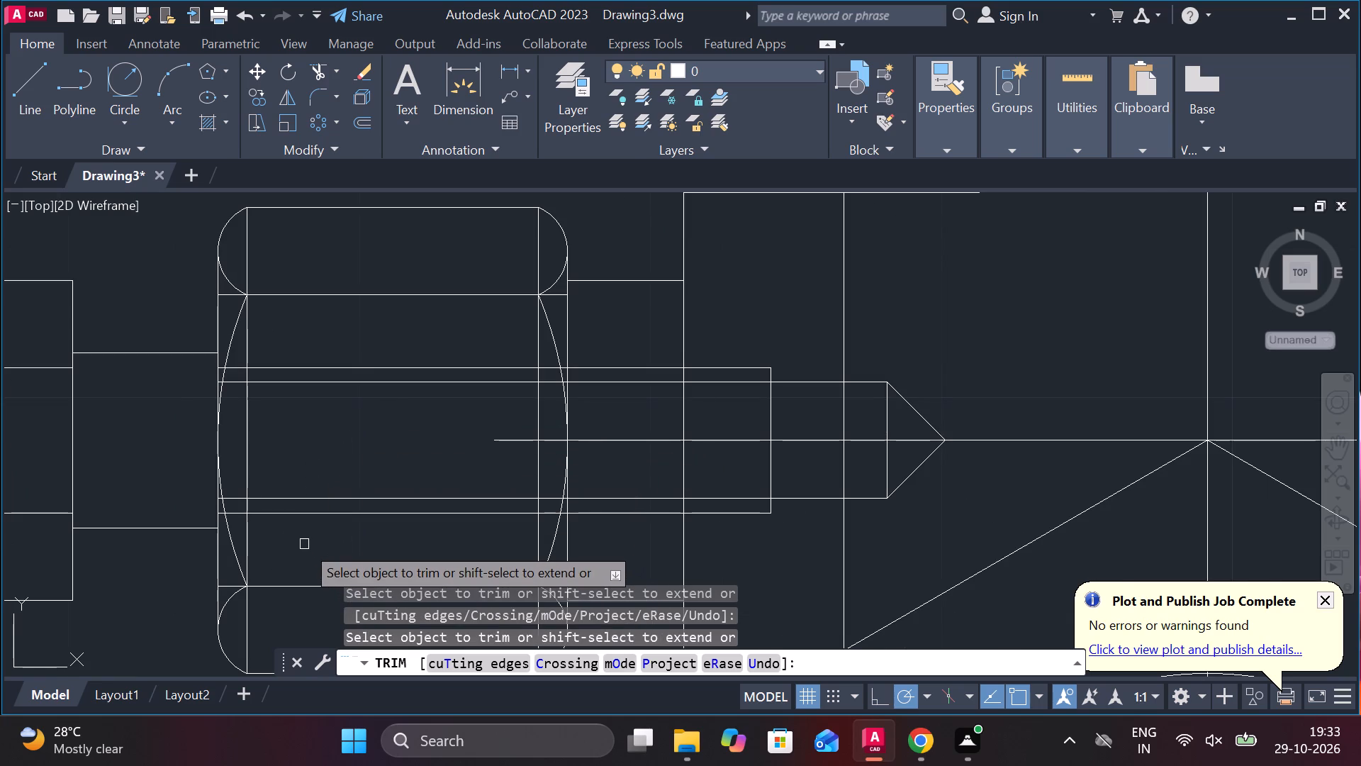
pyautogui.click(319, 369)
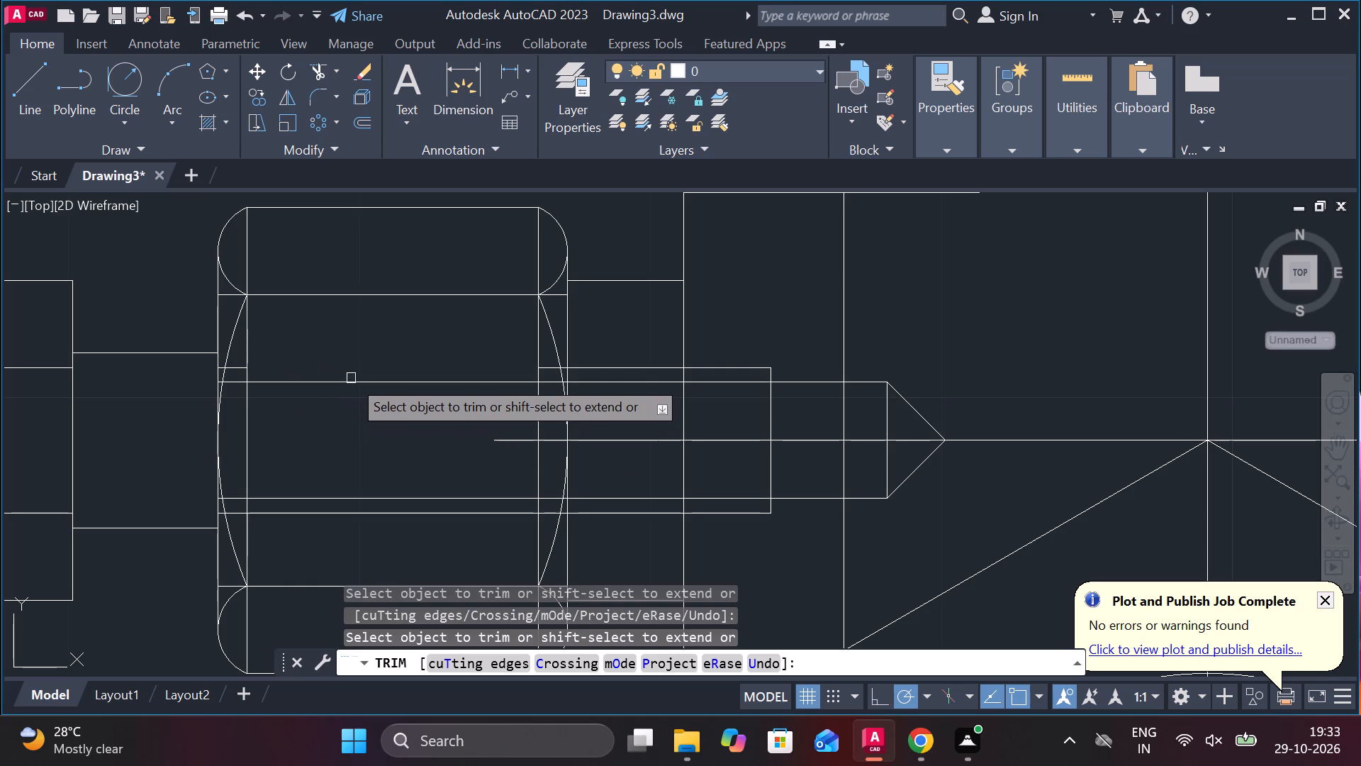
pyautogui.click(351, 377)
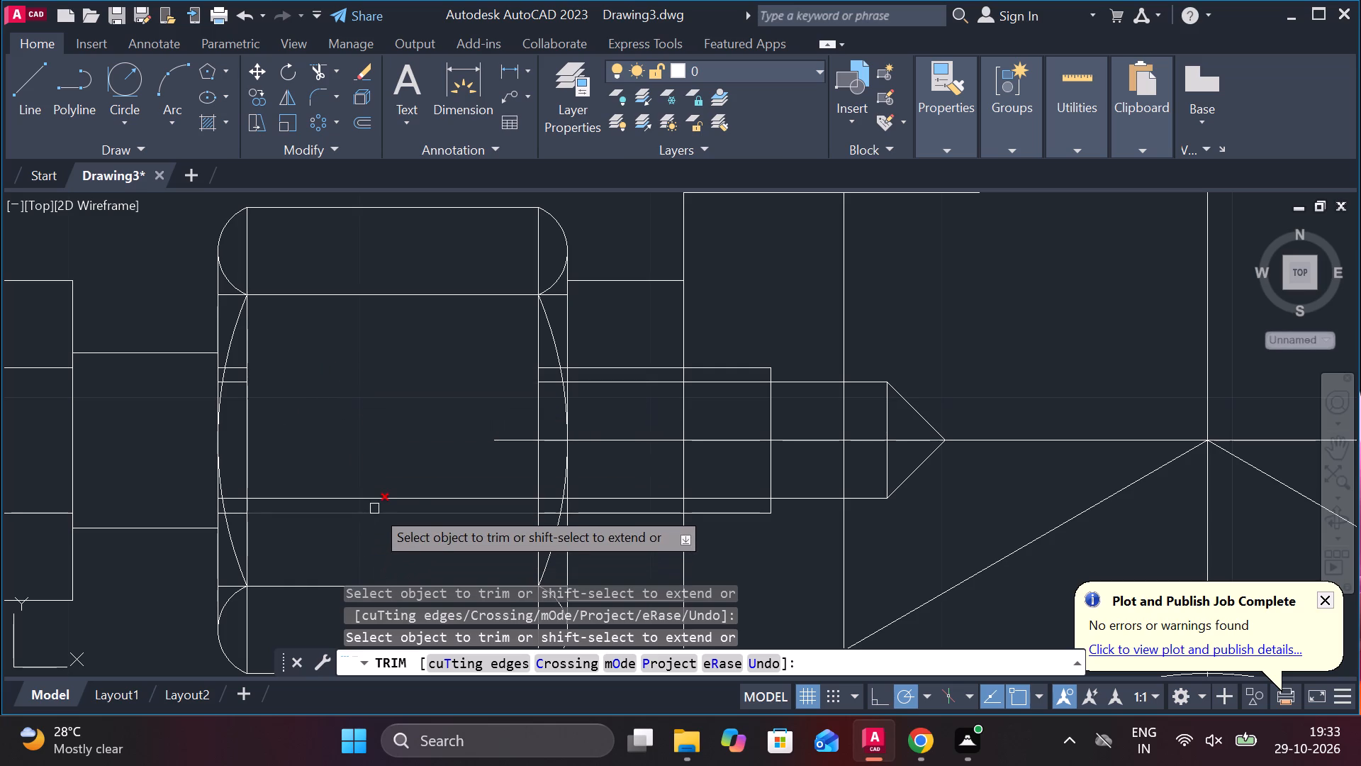
pyautogui.click(374, 509)
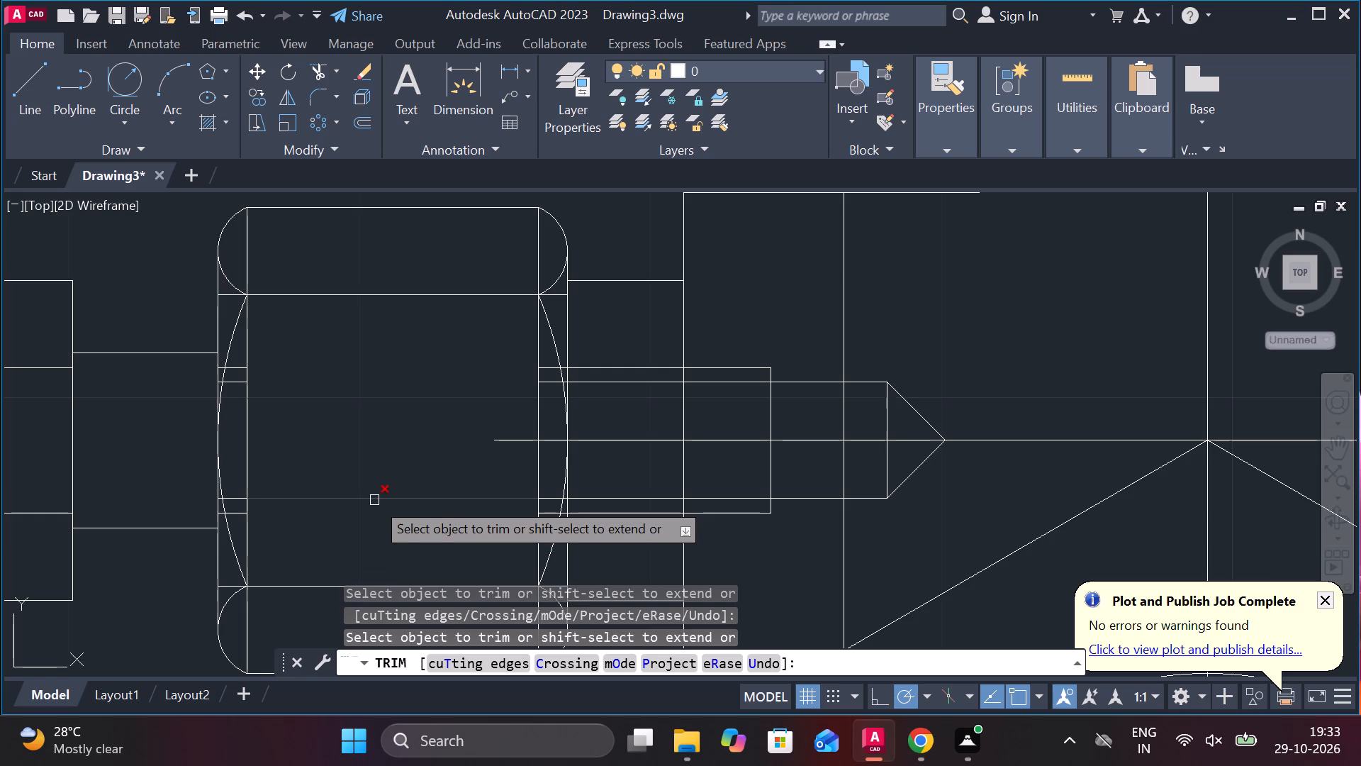
pyautogui.click(374, 495)
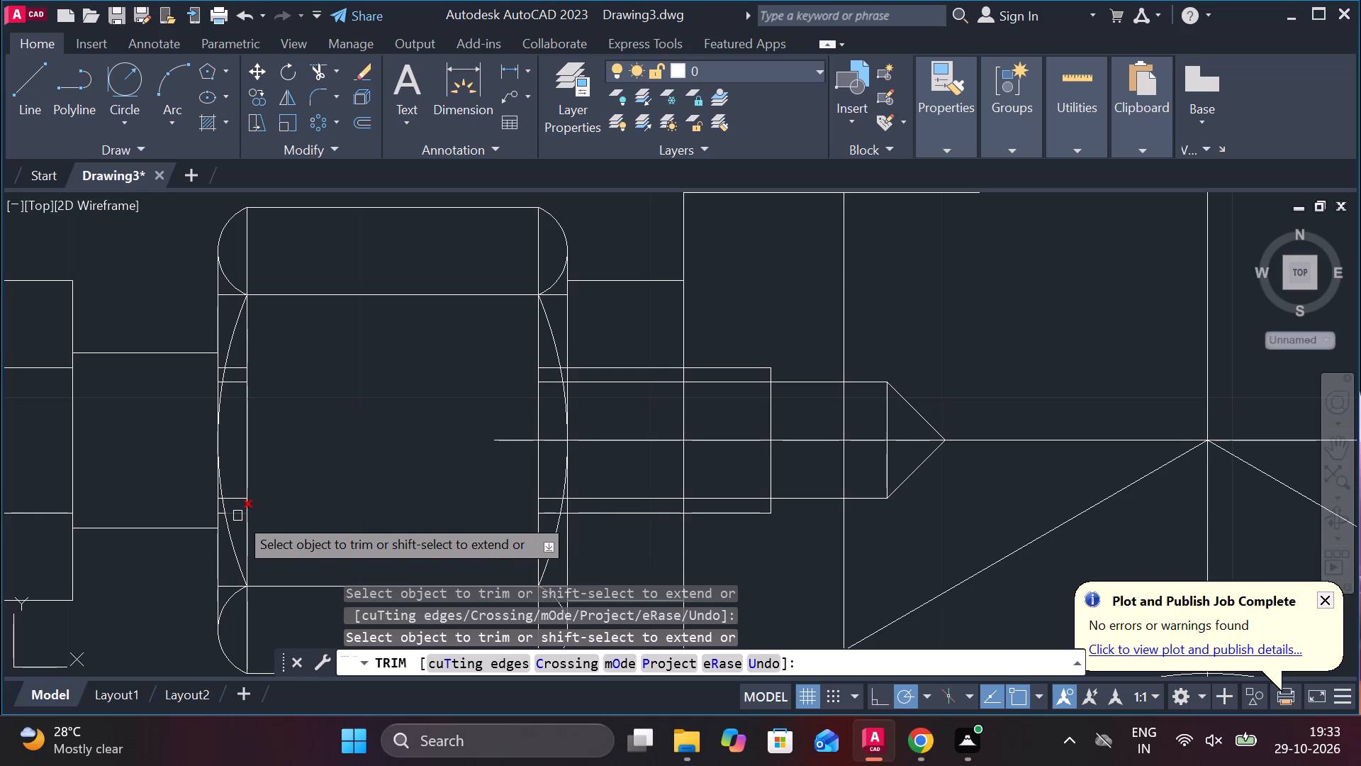
# Trim the four short shank line pieces between the chamfer arc and the vertical chamfer line on the nut's screw-head side.
pyautogui.click(237, 516)
pyautogui.click(237, 501)
pyautogui.click(237, 379)
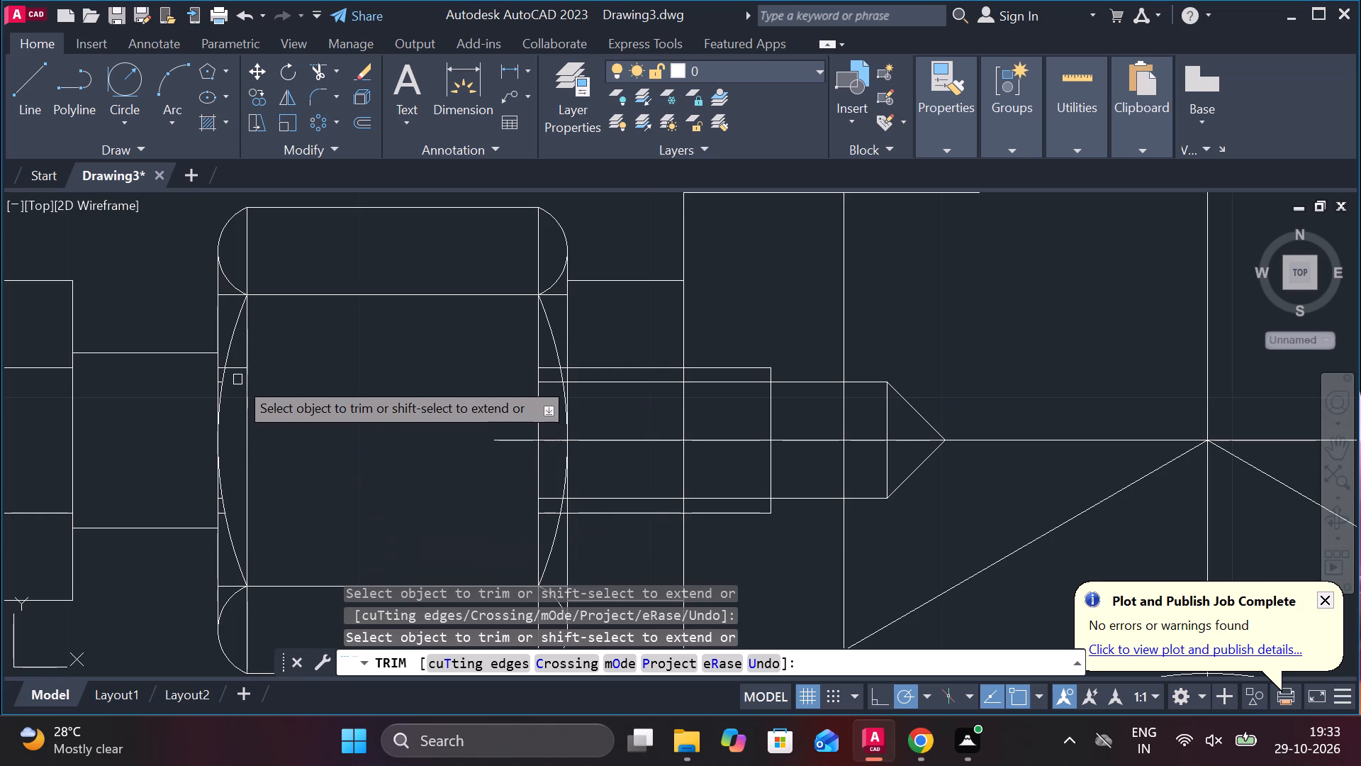
pyautogui.click(238, 372)
# Trim the leftover shank line stubs between the nut's outer face and its chamfer arc on the screw-head side.
pyautogui.scroll(-2, 234, 377)
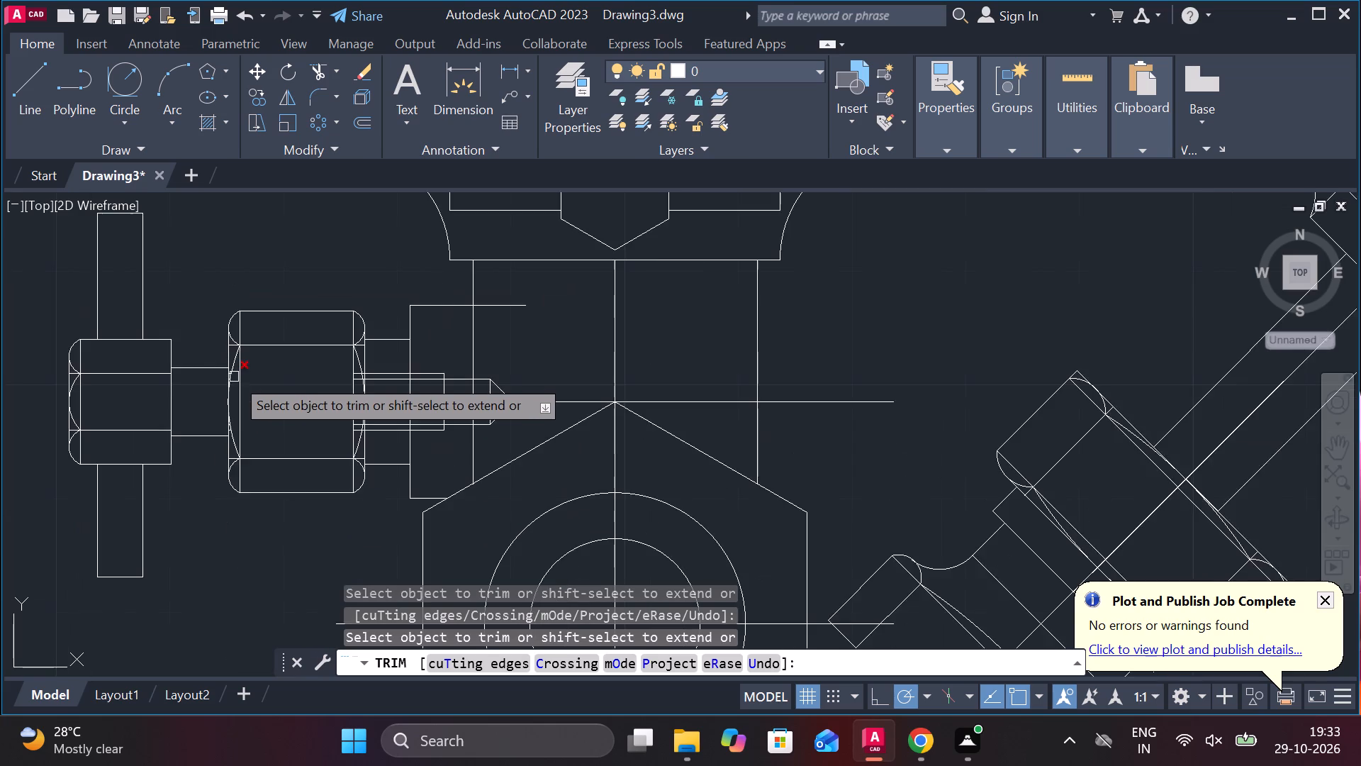
pyautogui.scroll(4, 211, 409)
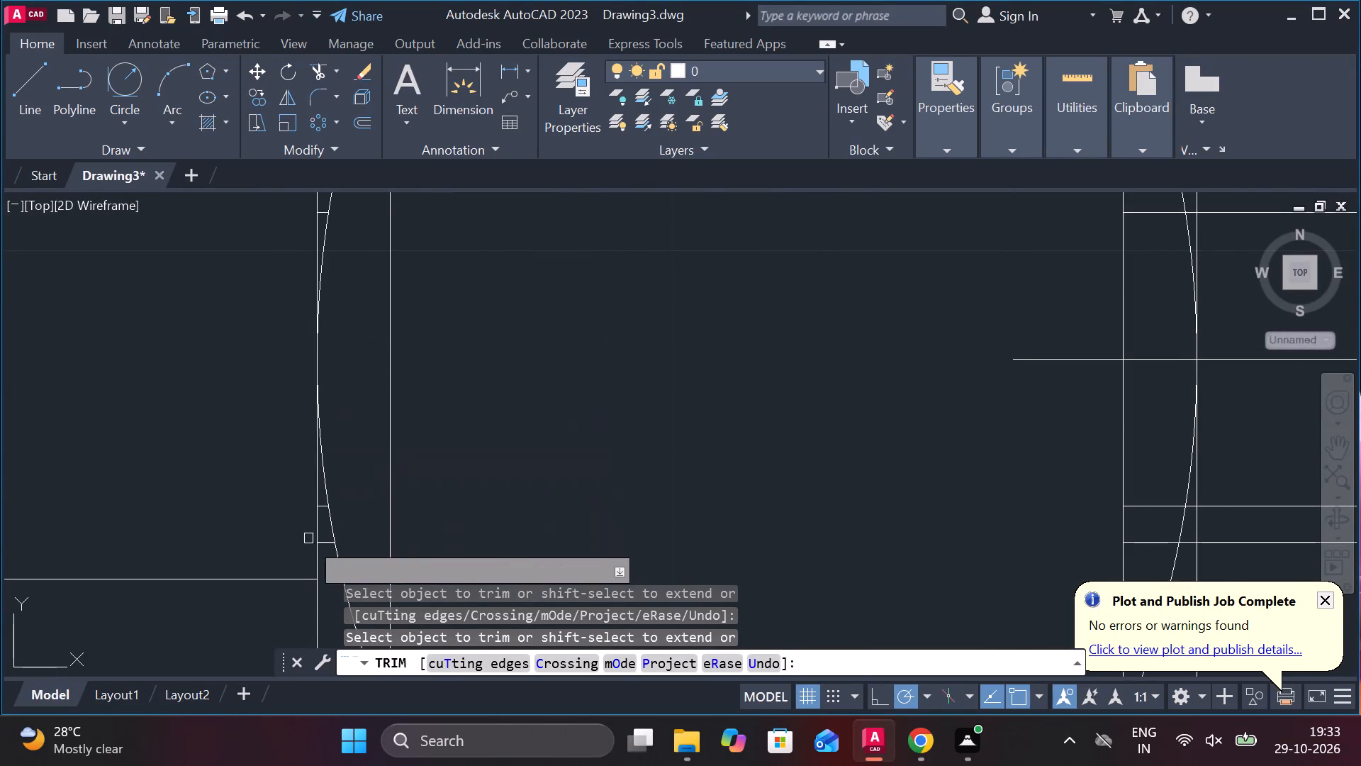
pyautogui.click(325, 540)
pyautogui.scroll(2, 325, 540)
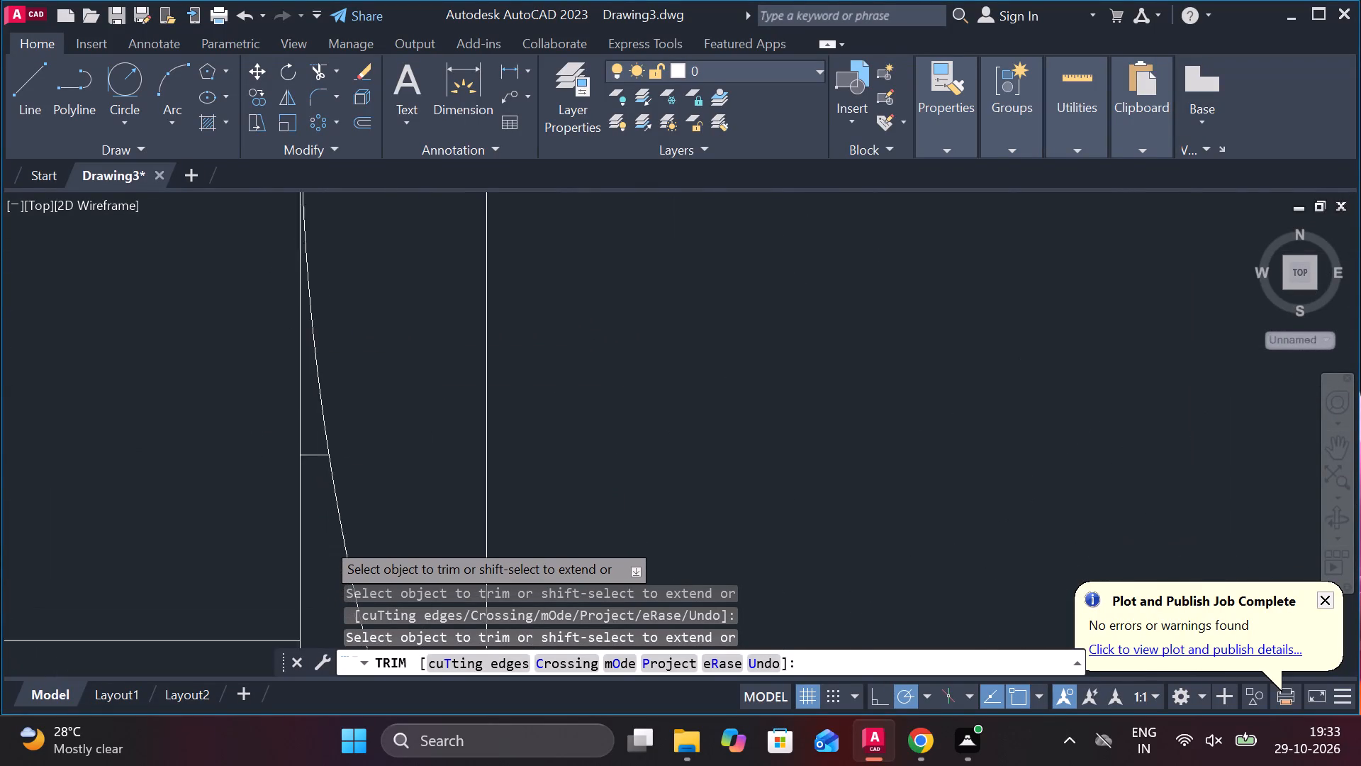
pyautogui.scroll(2, 325, 540)
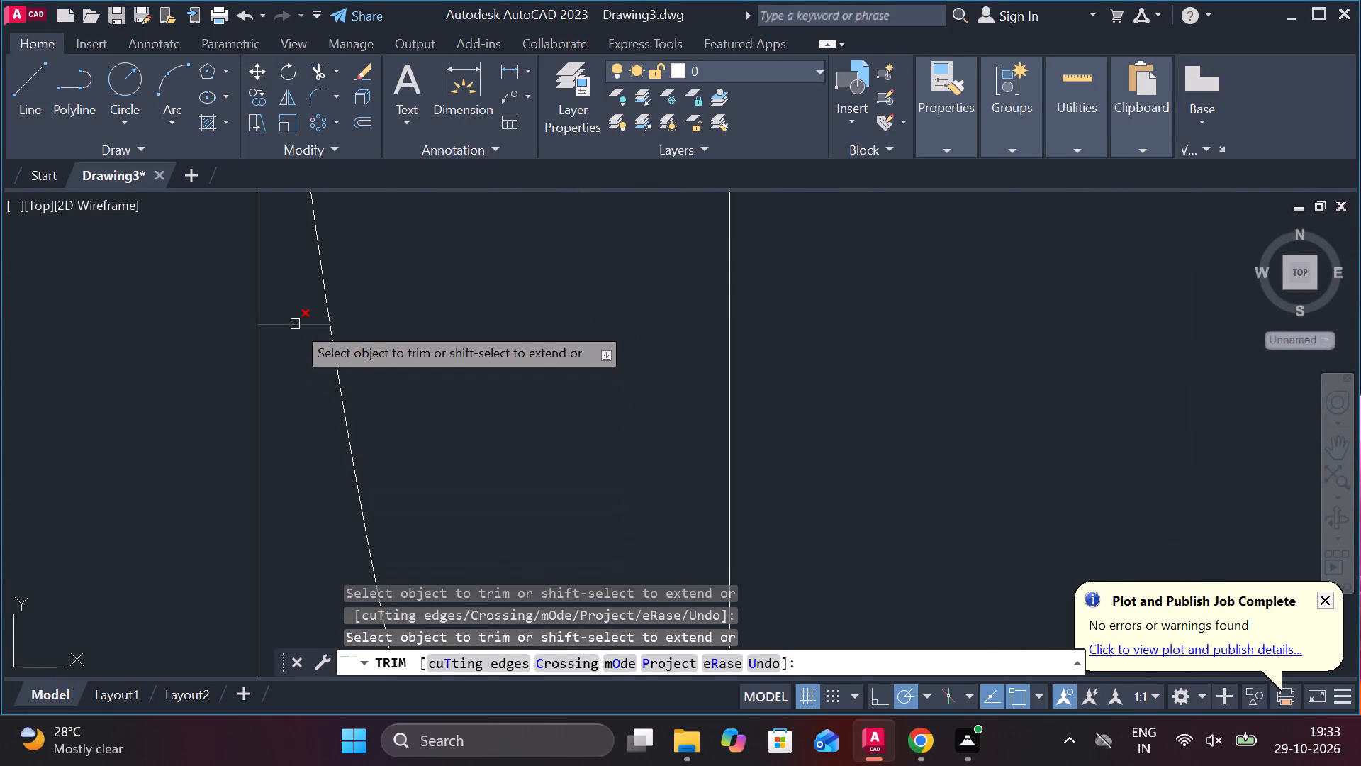
pyautogui.click(295, 324)
pyautogui.scroll(-7, 295, 324)
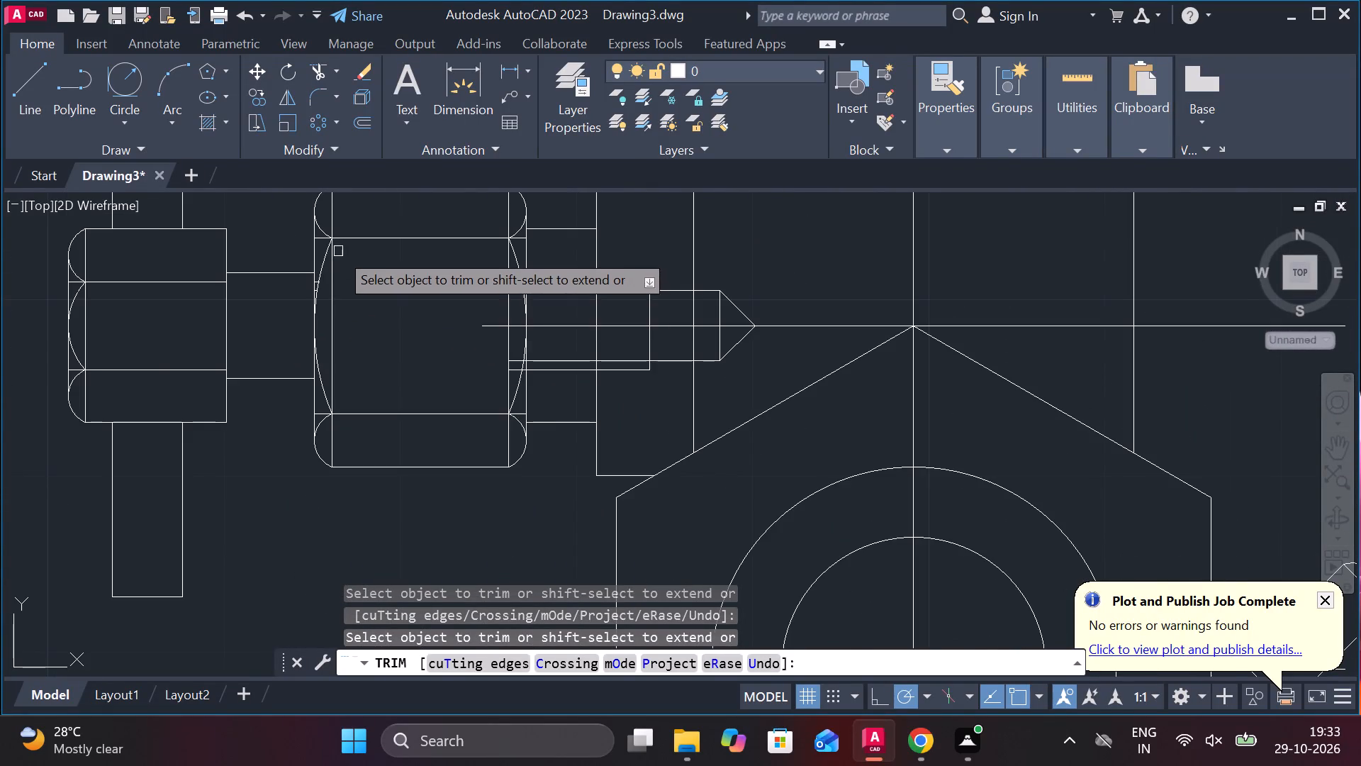
pyautogui.scroll(4, 338, 251)
pyautogui.scroll(3, 190, 444)
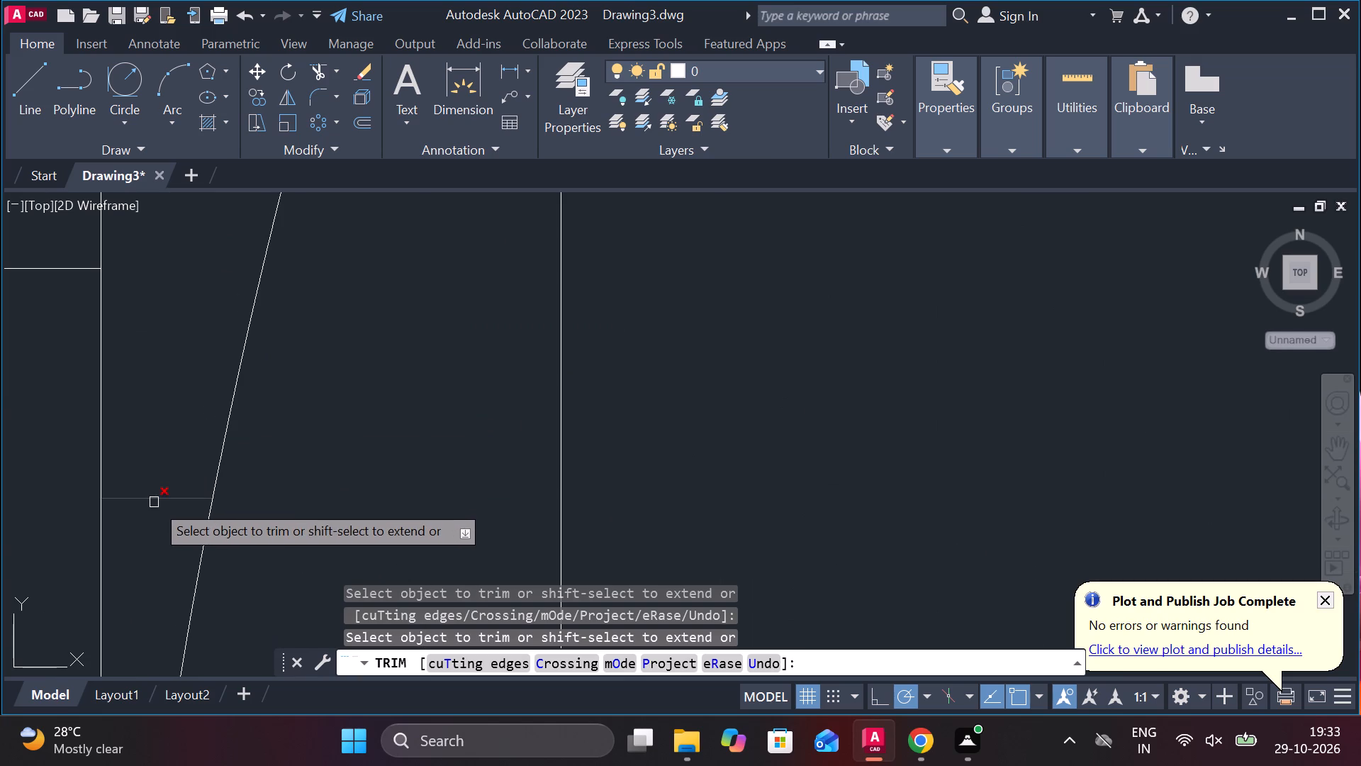
pyautogui.click(154, 502)
pyautogui.scroll(-4, 154, 502)
pyautogui.scroll(5, 152, 540)
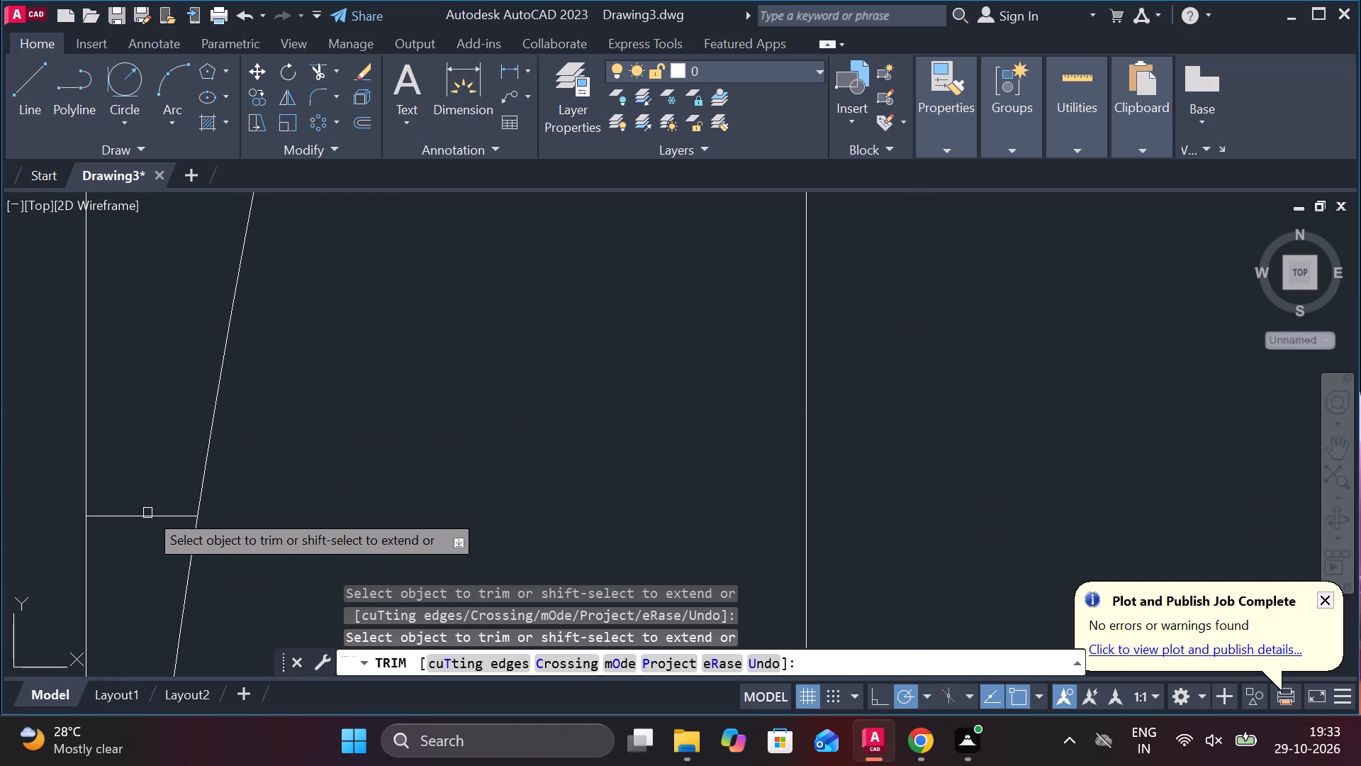
pyautogui.click(154, 518)
# Trim the lower outer shank line from the nut's body-side chamfer up to the valve body's vertical end face.
pyautogui.scroll(-11, 170, 514)
pyautogui.scroll(5, 329, 584)
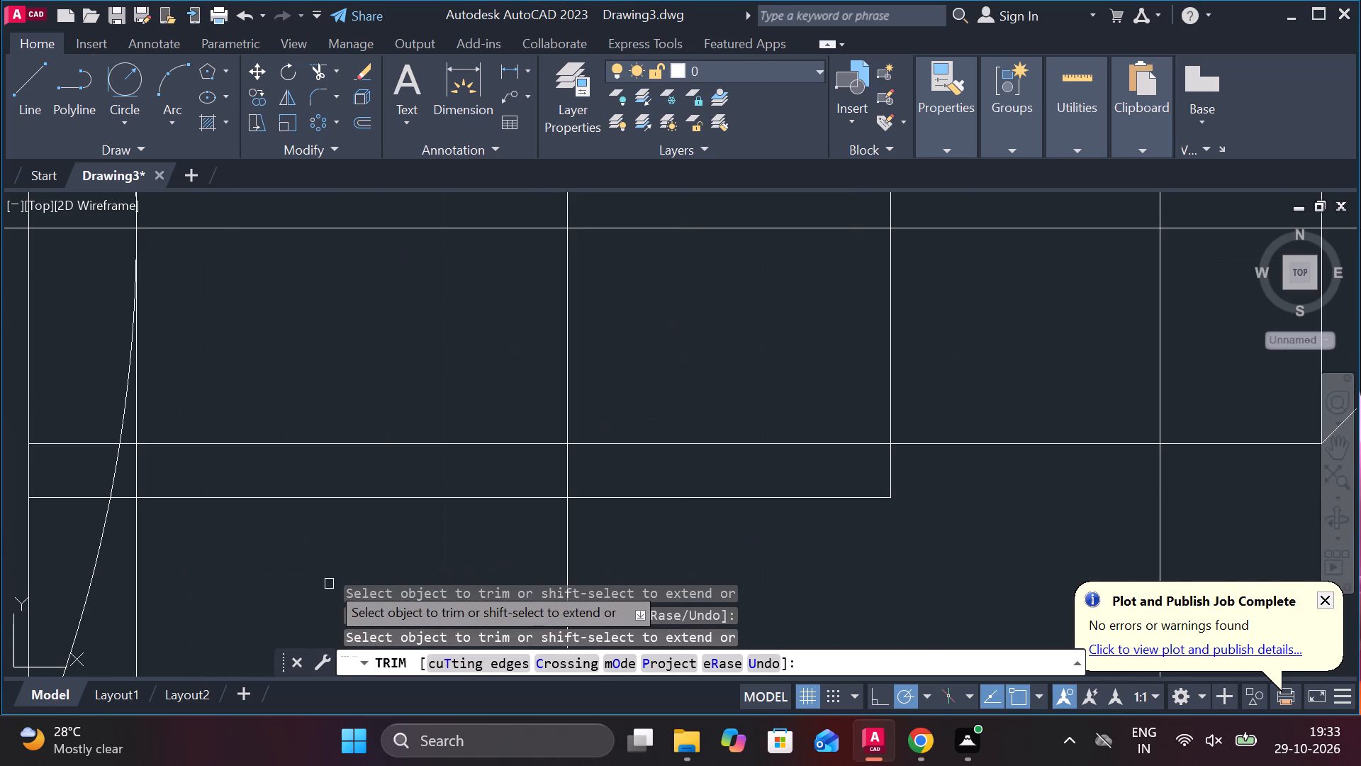
pyautogui.click(371, 496)
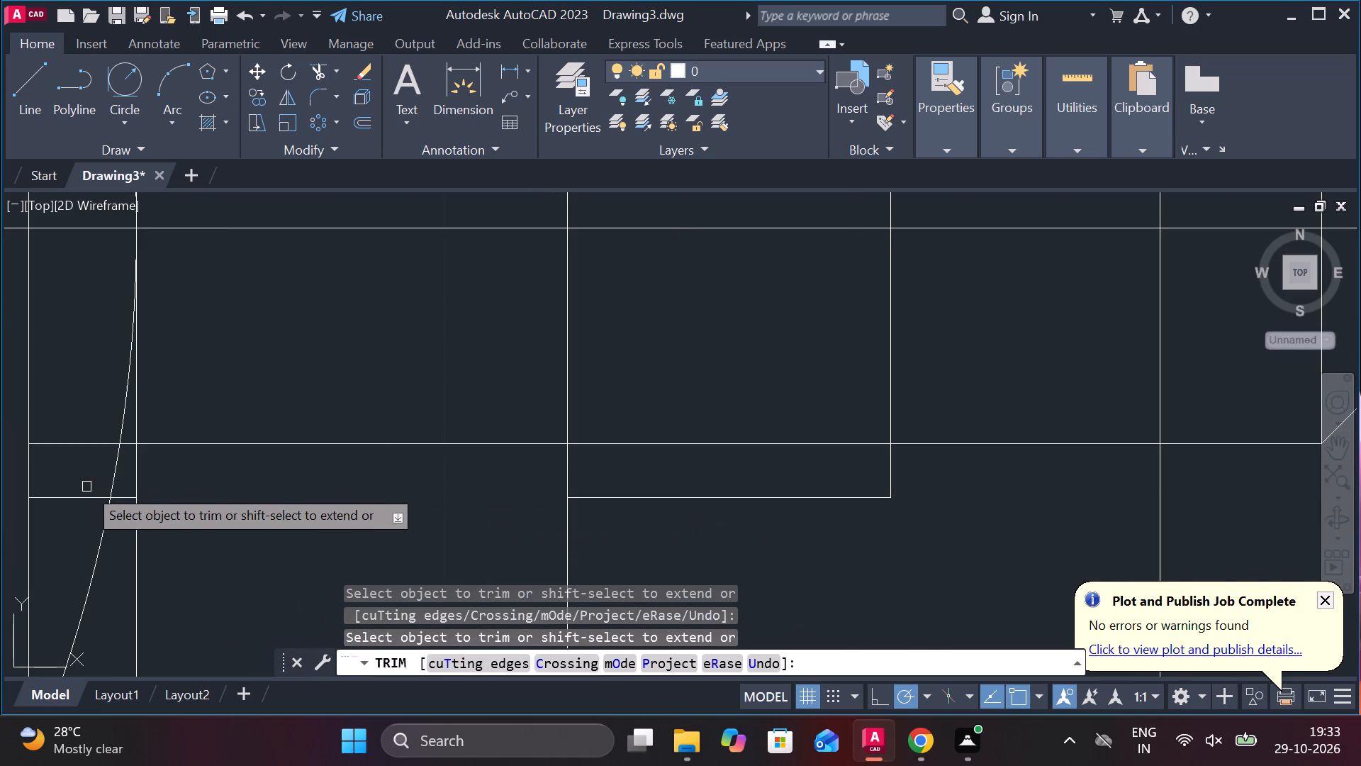
pyautogui.click(86, 495)
pyautogui.click(126, 503)
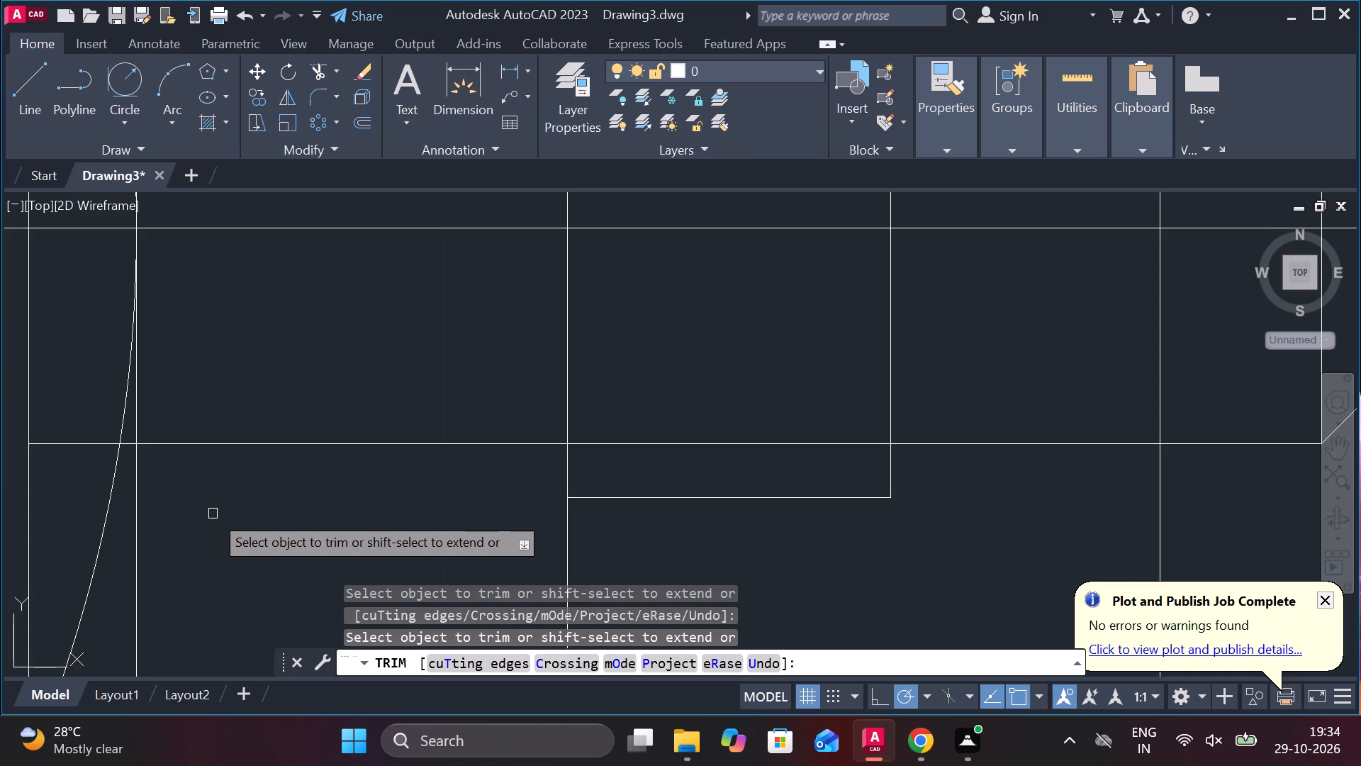
# Trim away the lower half of the screw shank and its pointed tip, from the nut into the valve body.
pyautogui.scroll(-2, 213, 514)
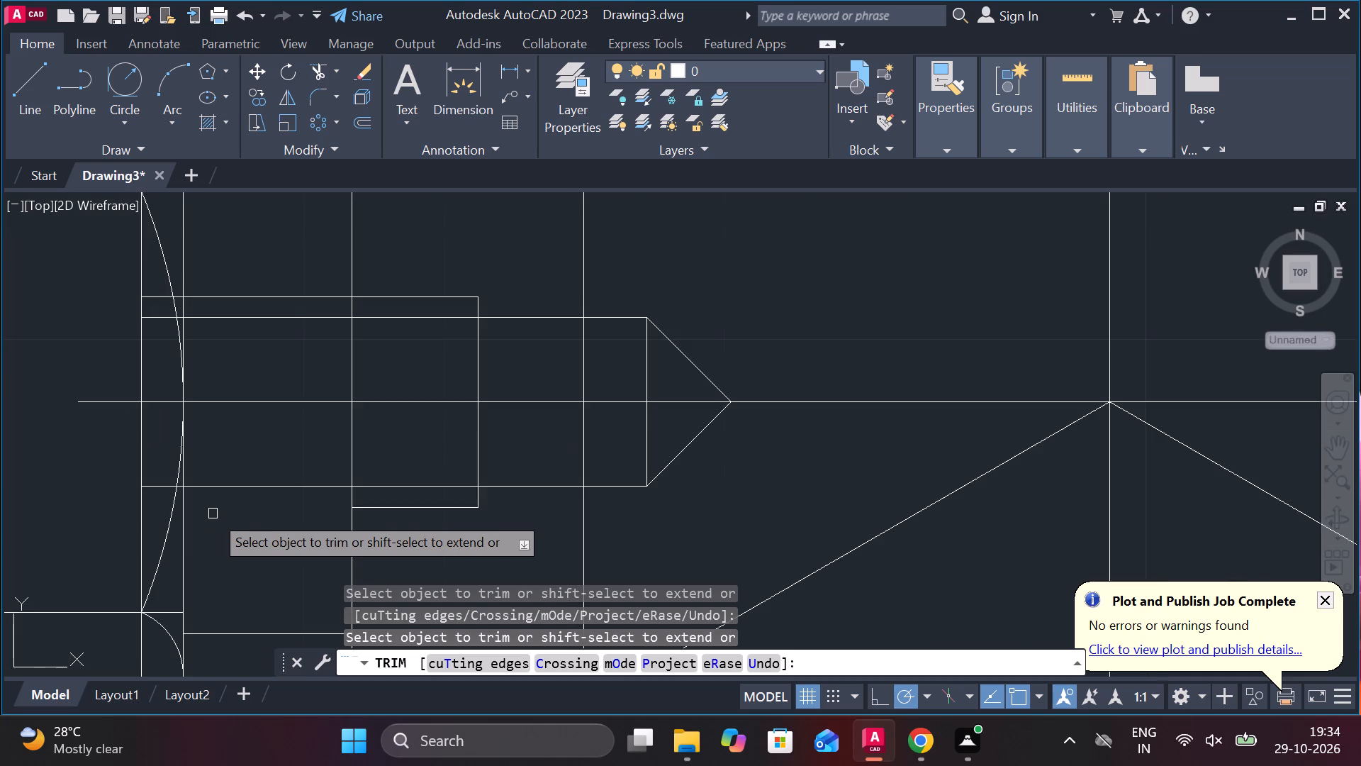
pyautogui.scroll(-2, 223, 530)
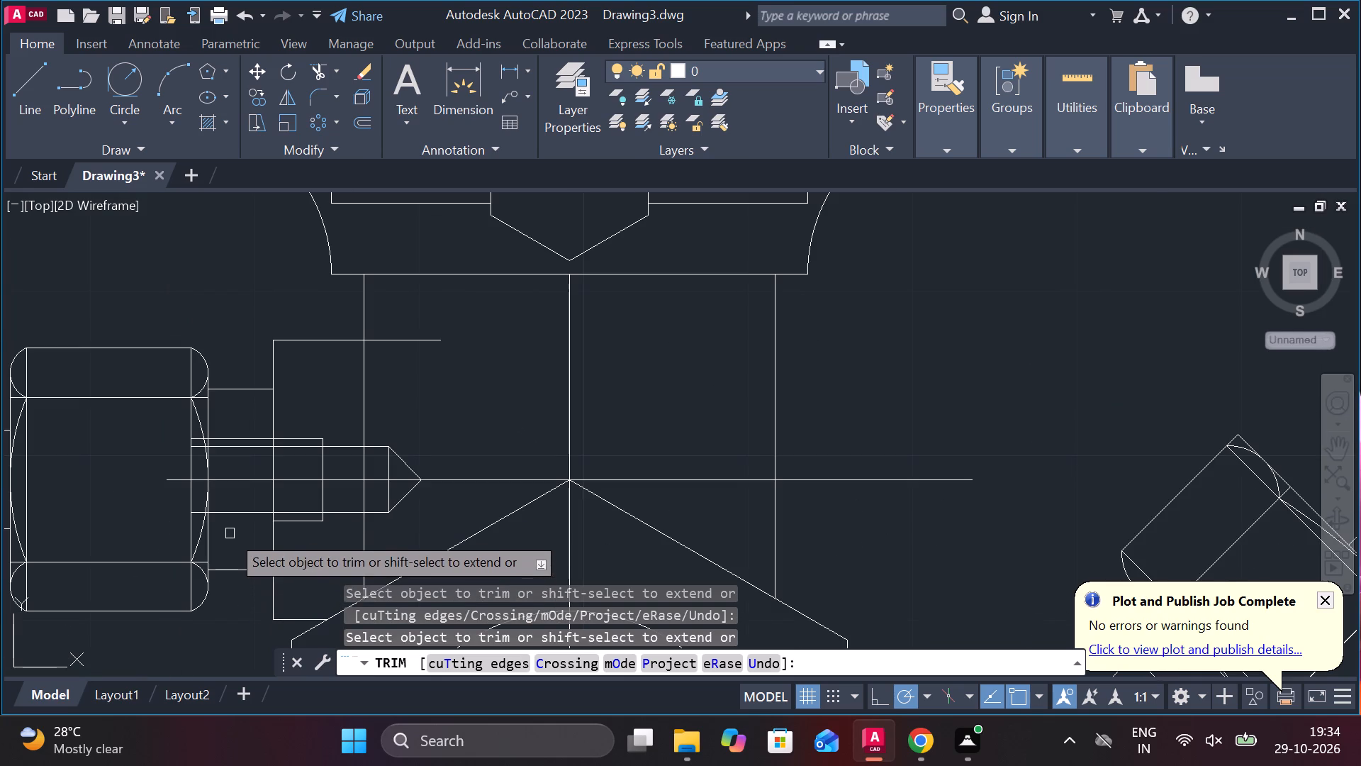
pyautogui.click(234, 518)
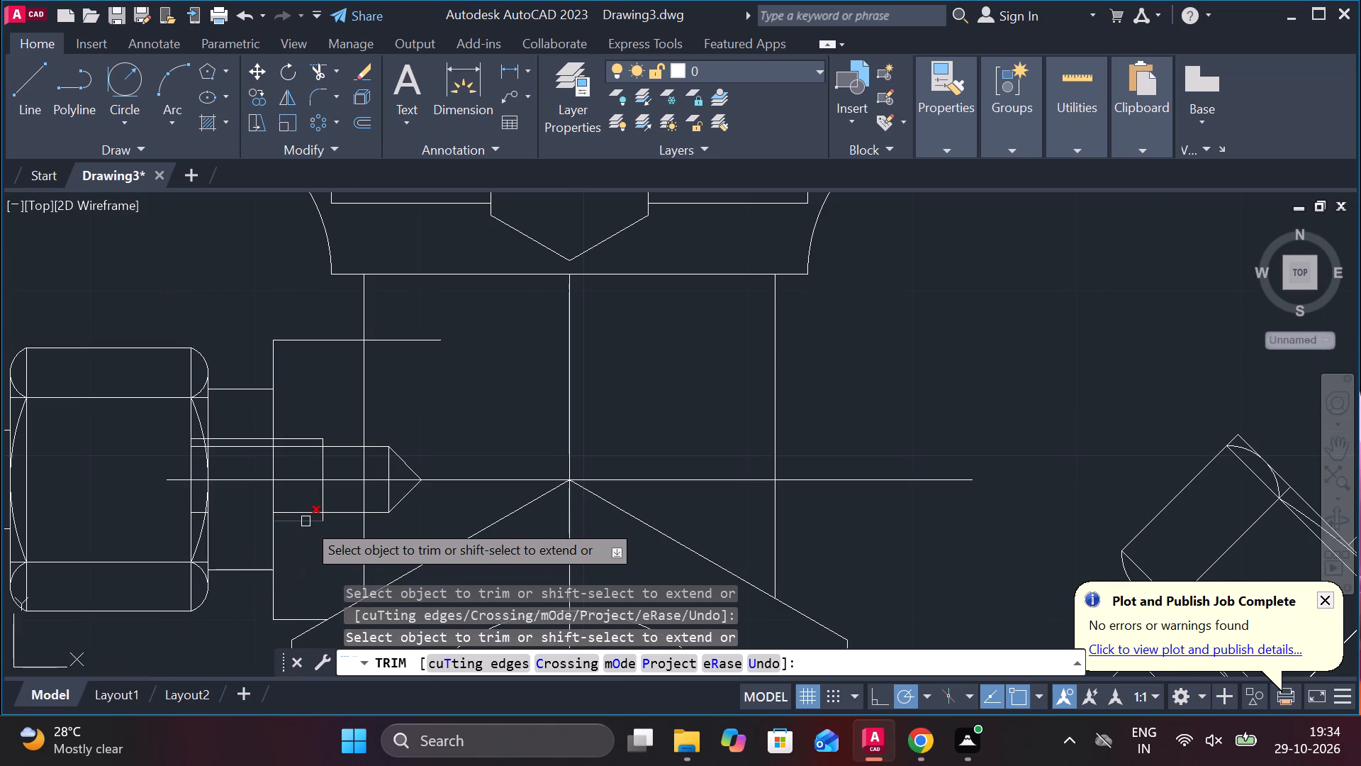
pyautogui.click(306, 521)
pyautogui.click(306, 512)
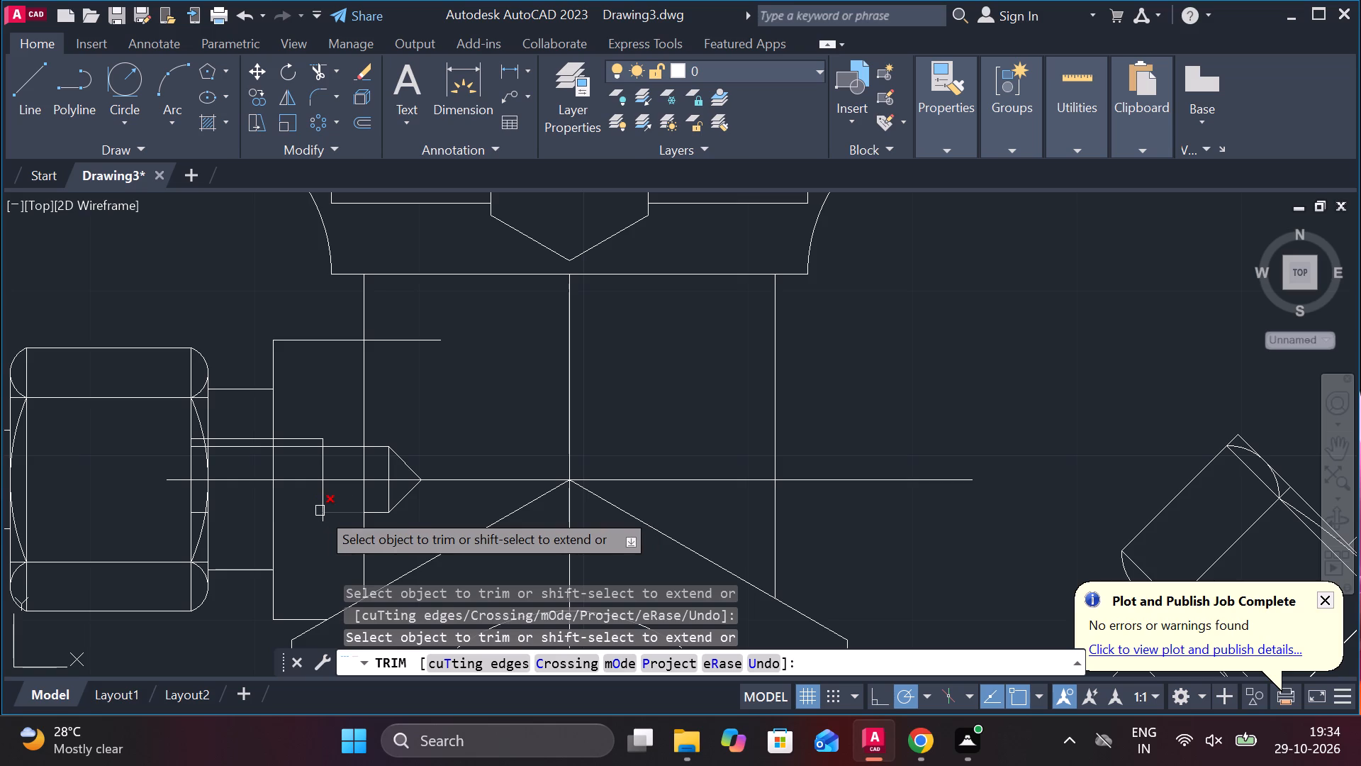
pyautogui.click(320, 511)
pyautogui.click(325, 511)
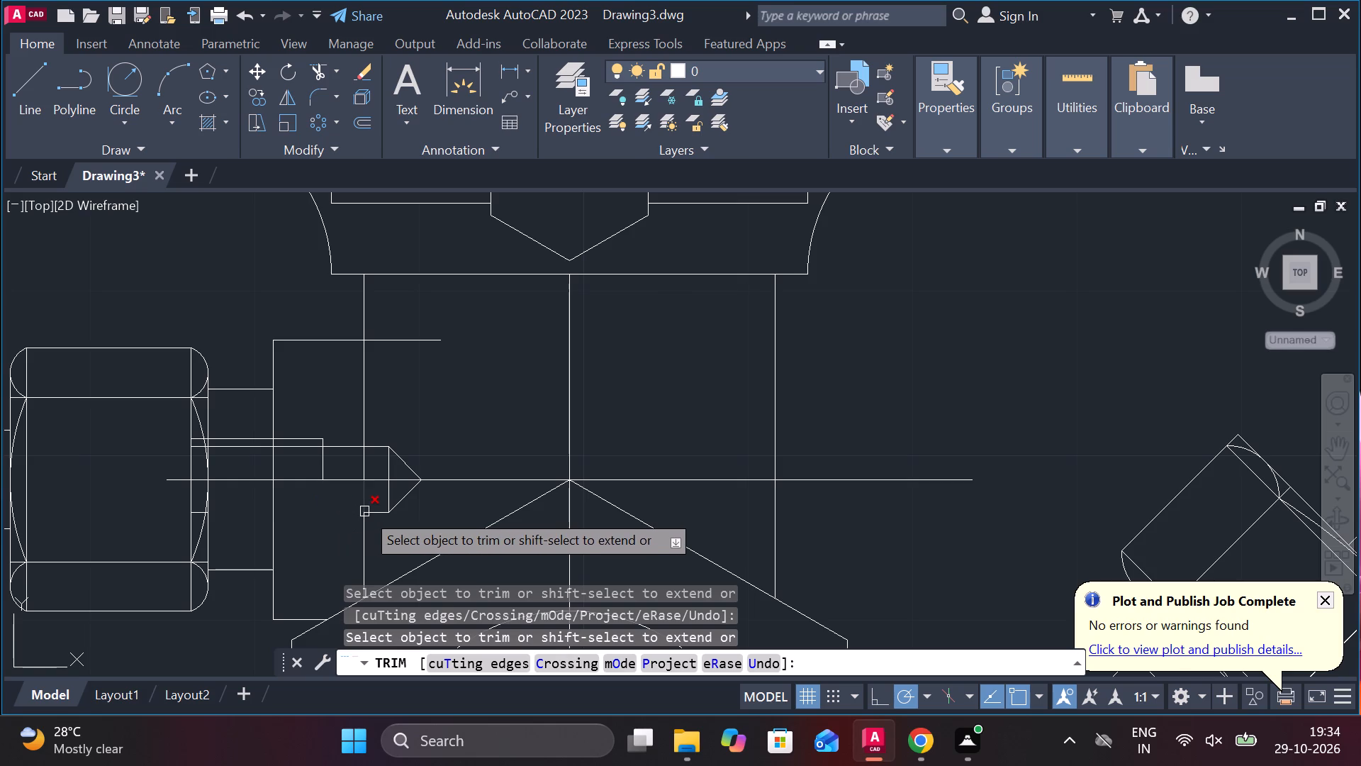
pyautogui.click(380, 512)
pyautogui.click(386, 504)
pyautogui.click(393, 504)
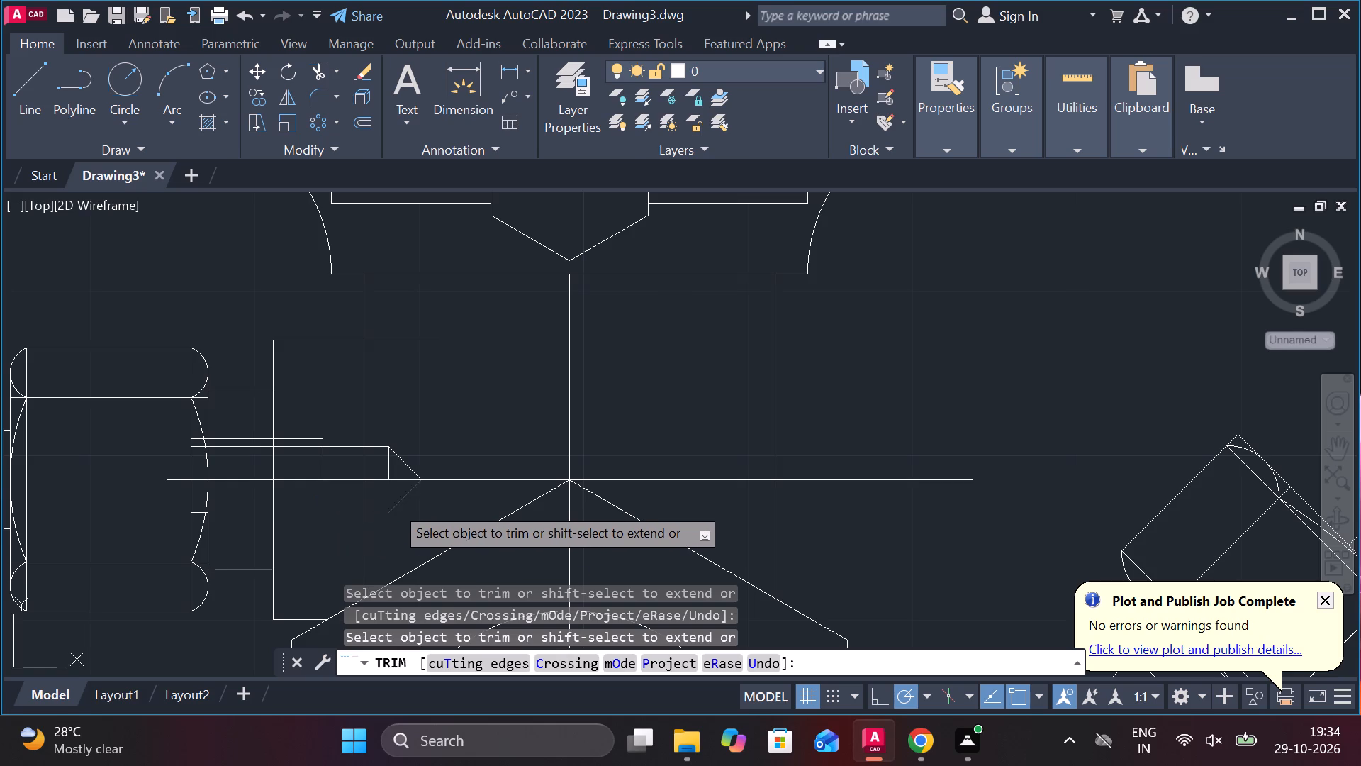
# Trim away the upper half of the pointed tip and the upper shank lines between the tip and the nut.
pyautogui.click(404, 462)
pyautogui.click(395, 461)
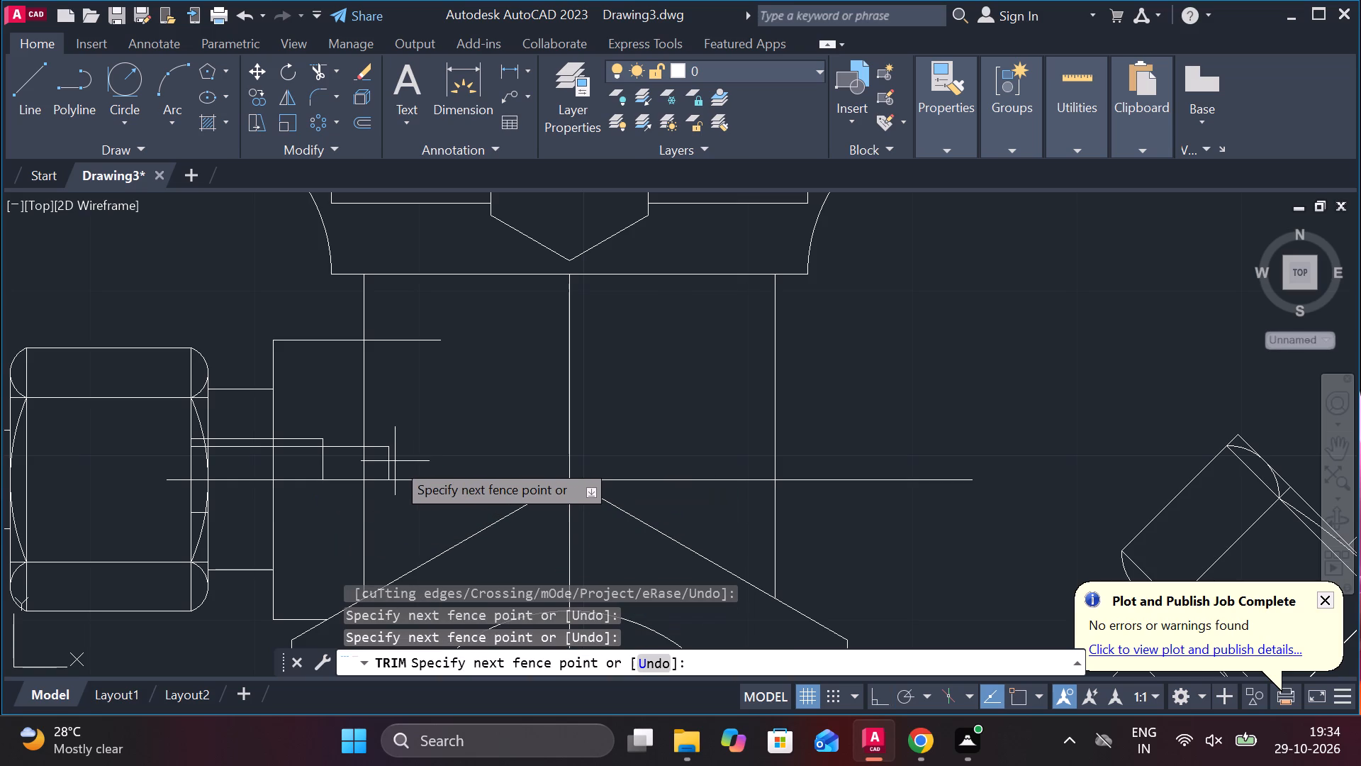
pyautogui.click(386, 461)
pyautogui.click(386, 447)
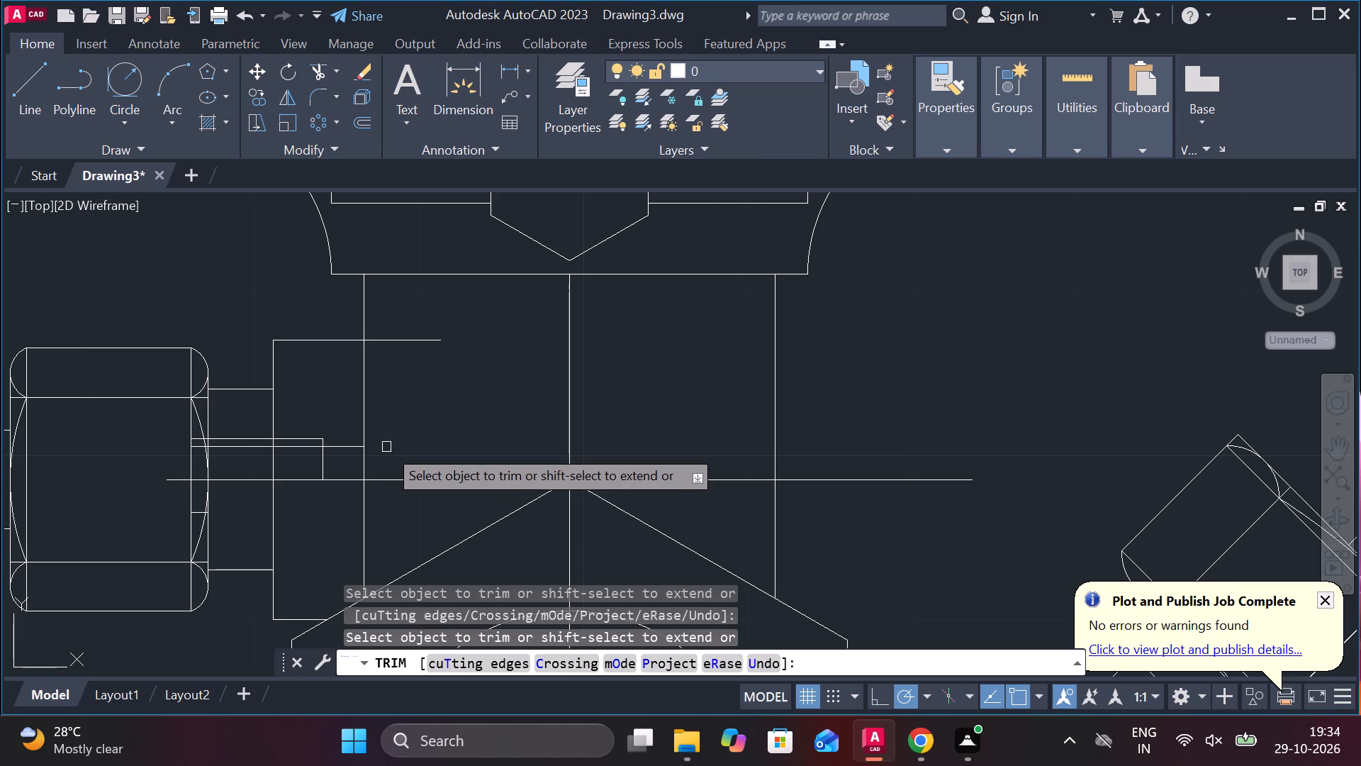
pyautogui.click(355, 446)
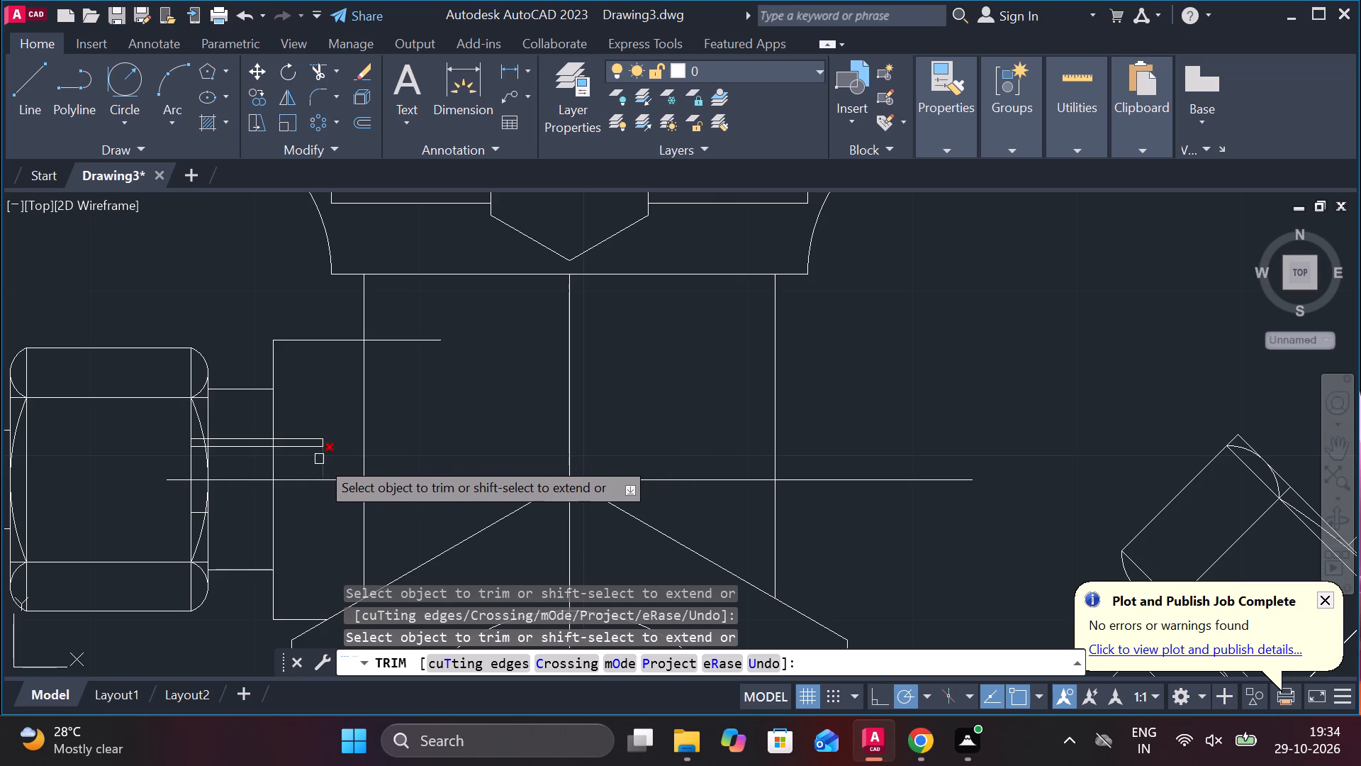
pyautogui.click(319, 459)
pyautogui.click(319, 450)
pyautogui.click(319, 443)
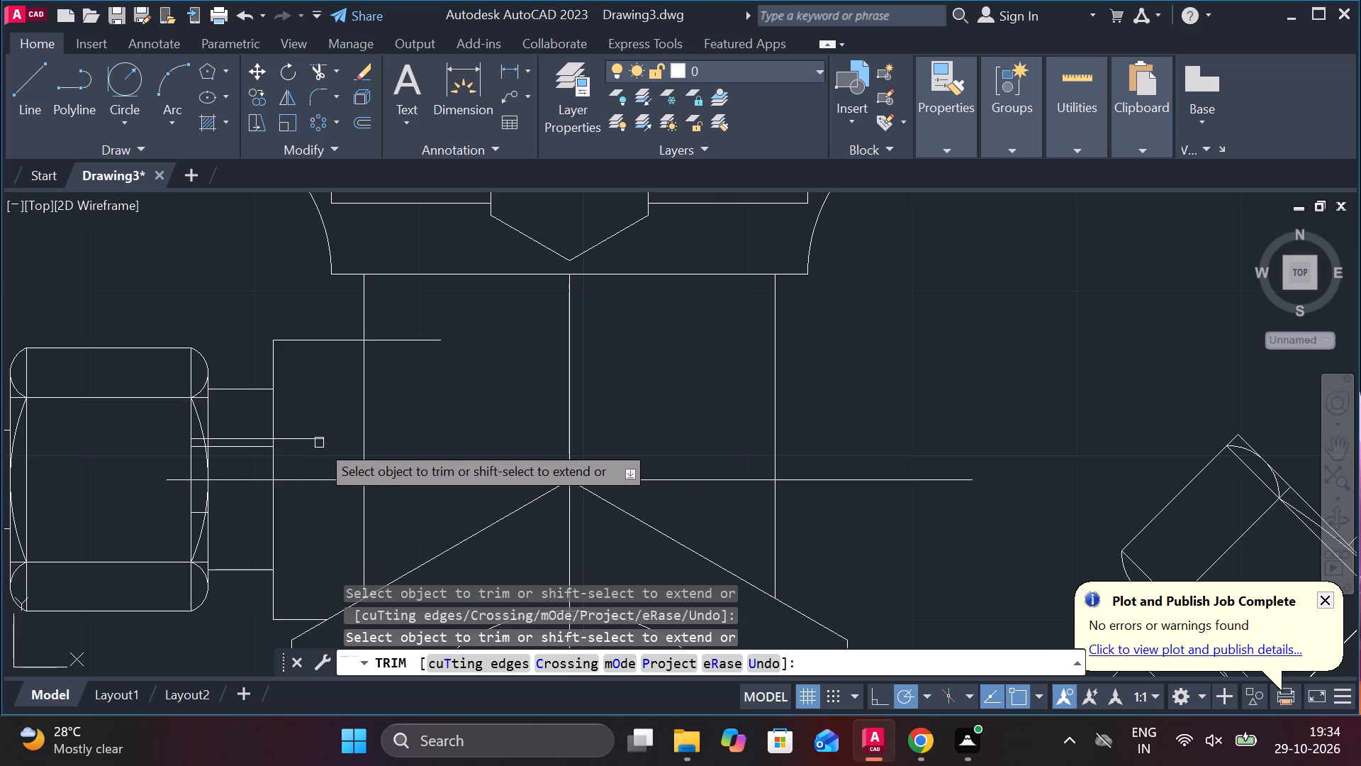
pyautogui.click(310, 440)
pyautogui.click(233, 445)
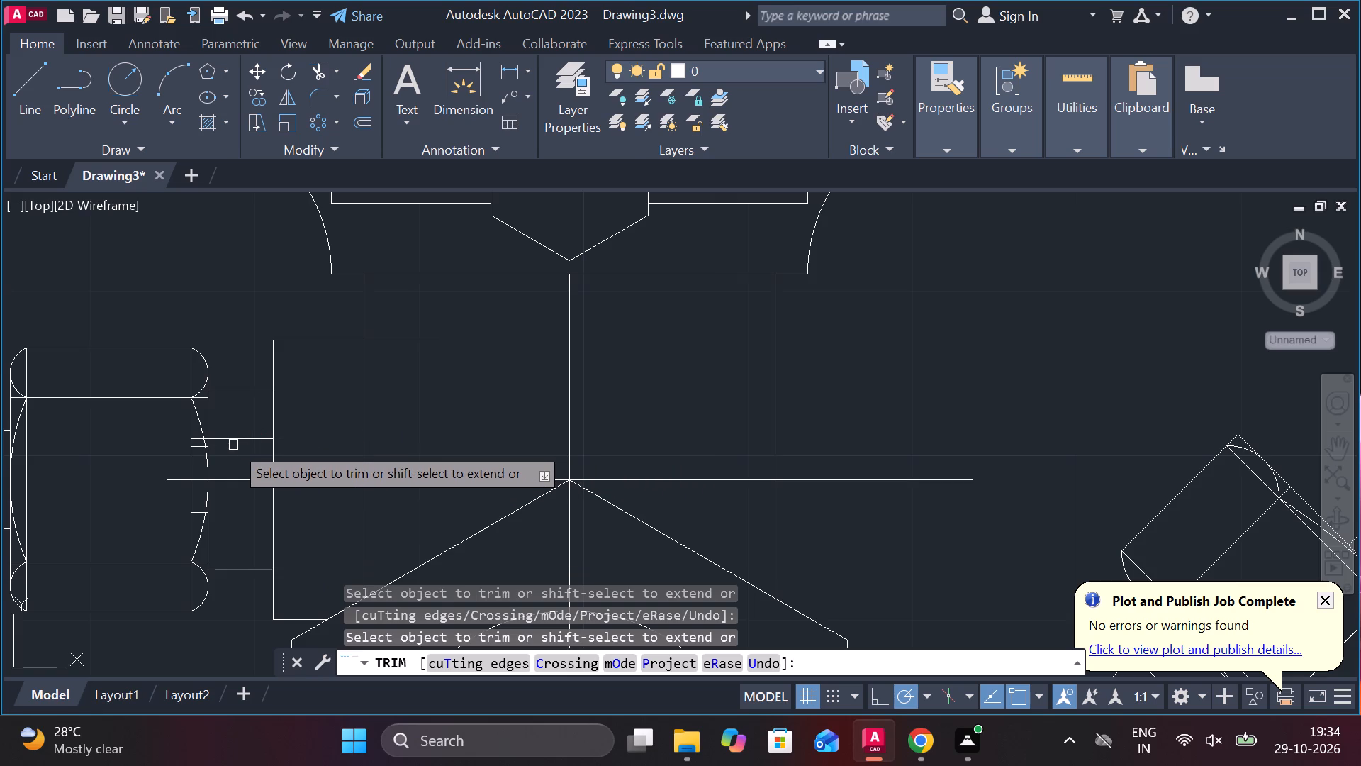
pyautogui.click(233, 438)
# Trim the lower shank line stub inside the nut, on both sides of its body-side chamfer arc.
pyautogui.scroll(3, 214, 539)
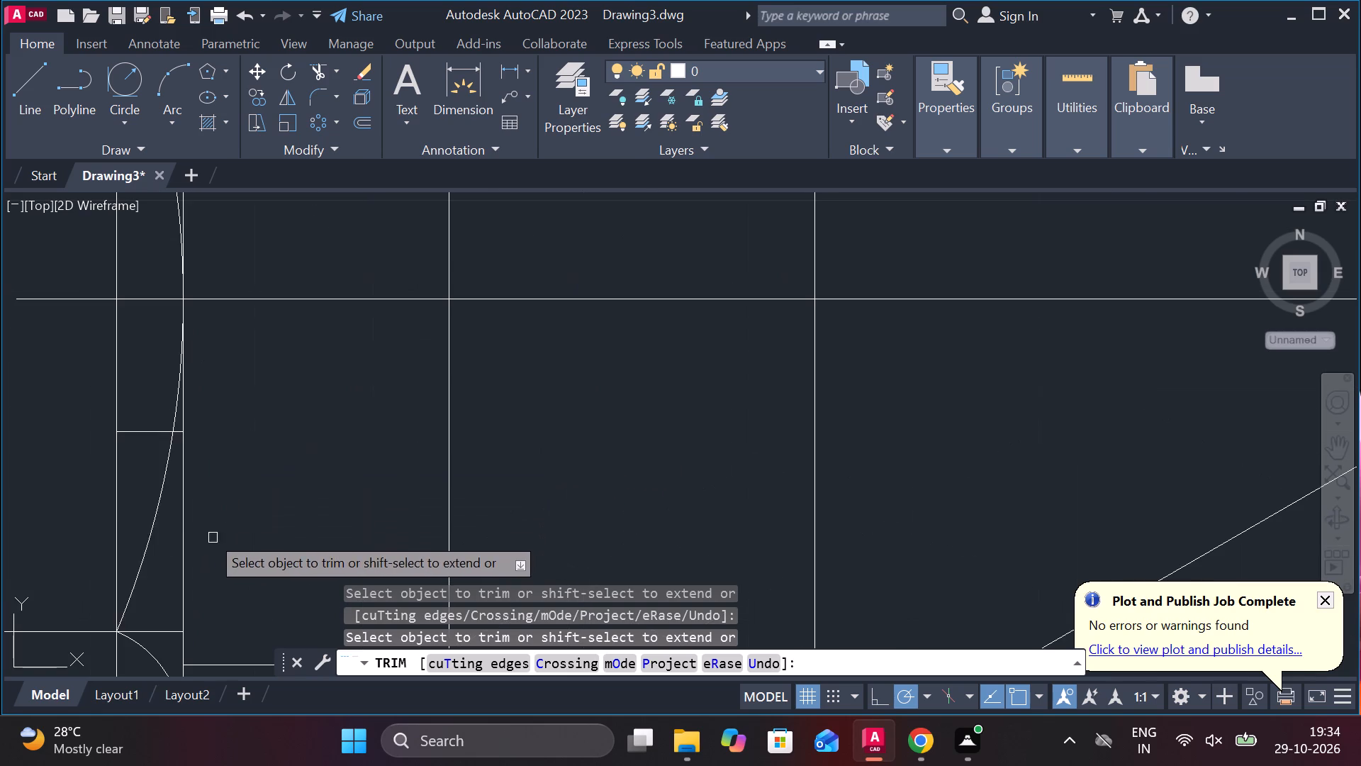
pyautogui.click(158, 431)
pyautogui.scroll(3, 202, 477)
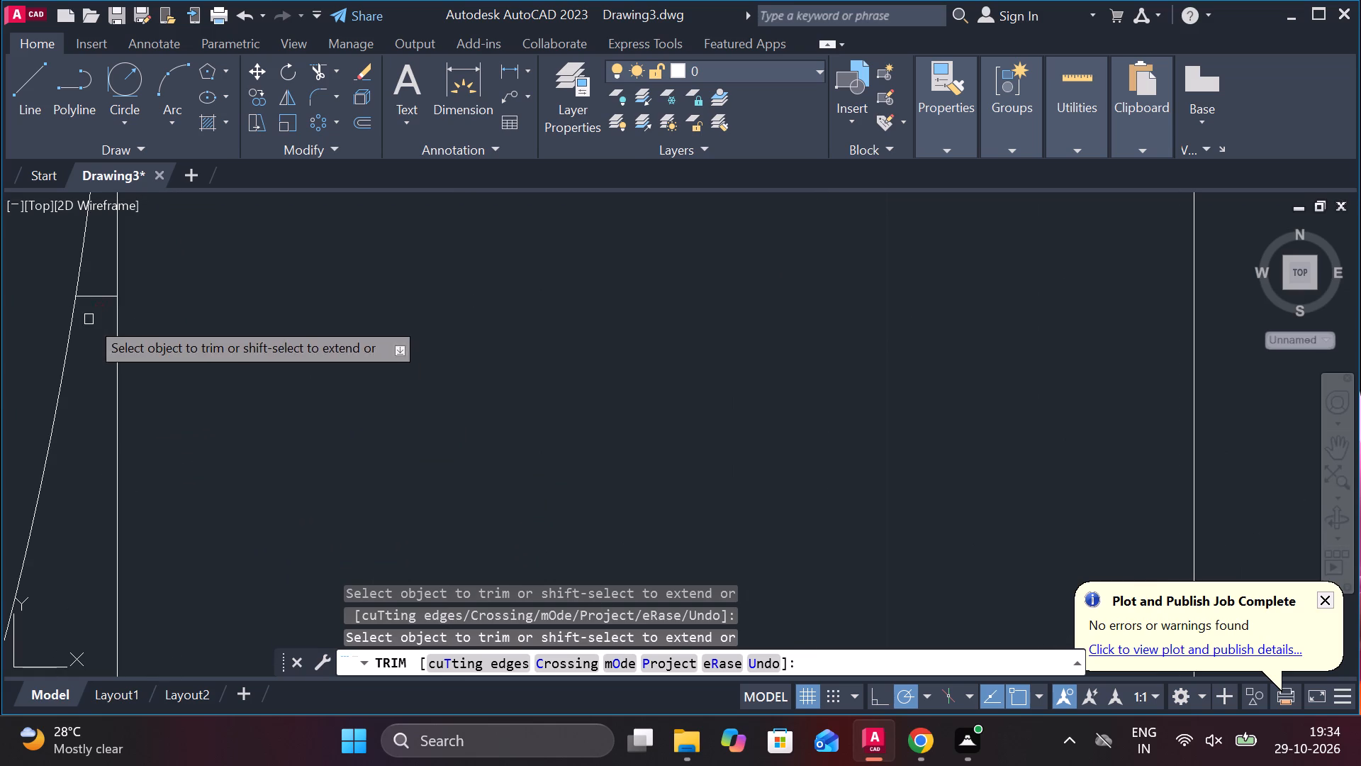
pyautogui.click(89, 297)
# Trim the upper shank line stubs inside the nut, around and beyond its body-side chamfer arc, and end the trimming.
pyautogui.scroll(-4, 167, 352)
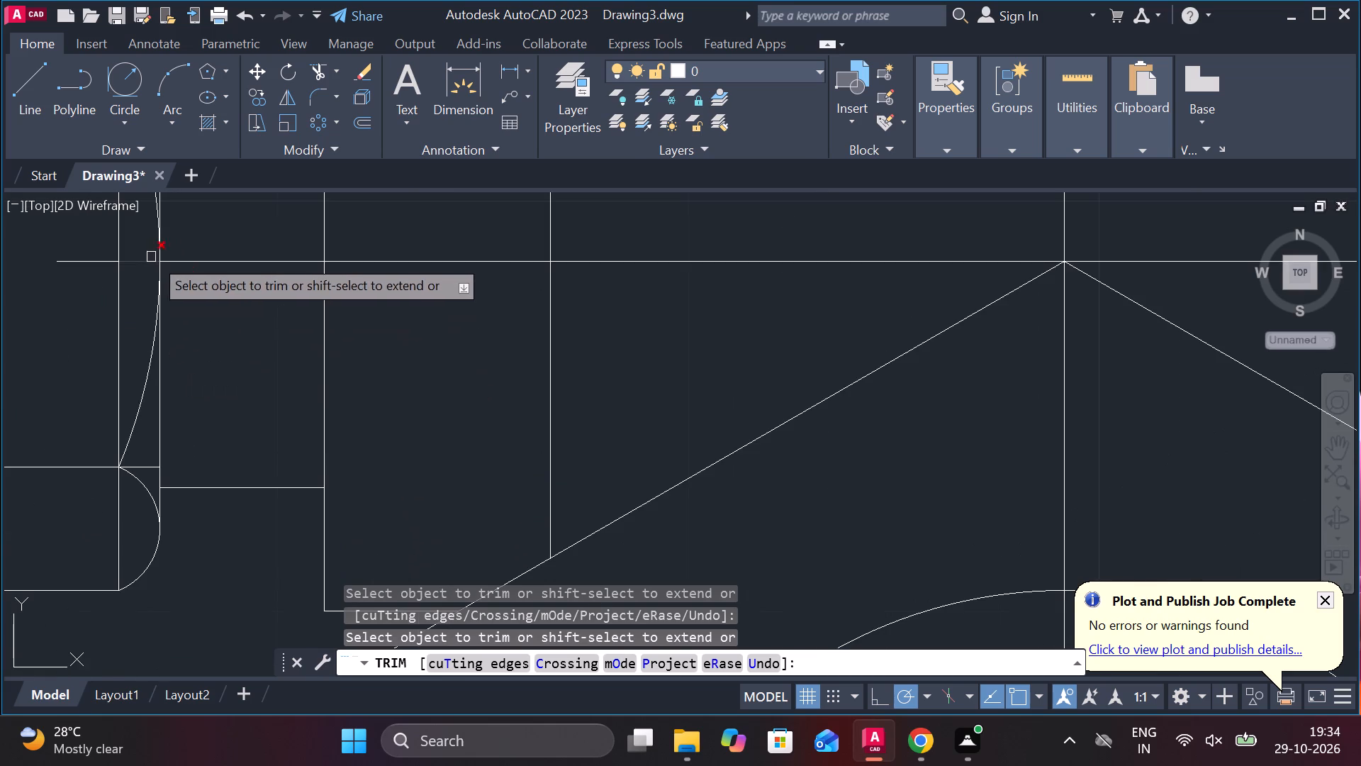
pyautogui.scroll(-4, 254, 360)
pyautogui.scroll(5, 249, 311)
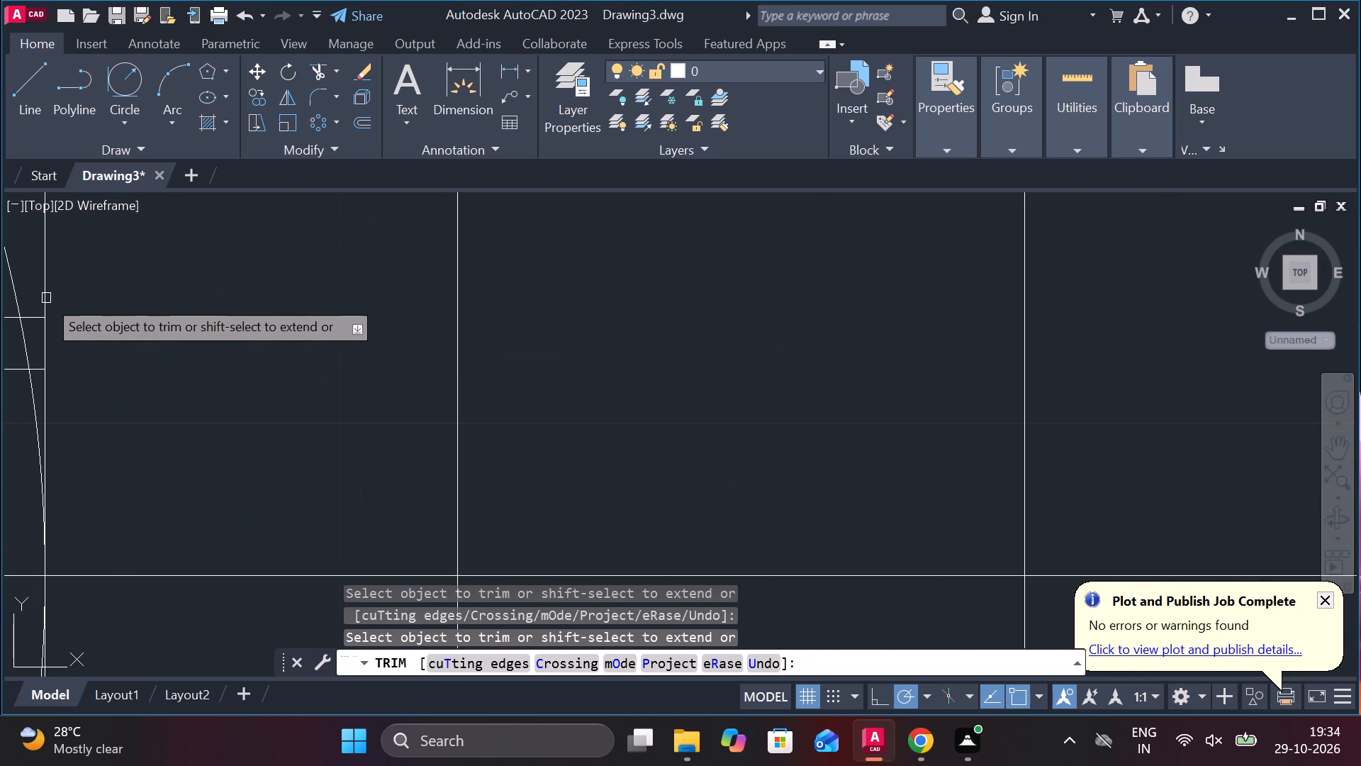
pyautogui.click(33, 313)
pyautogui.scroll(3, 38, 349)
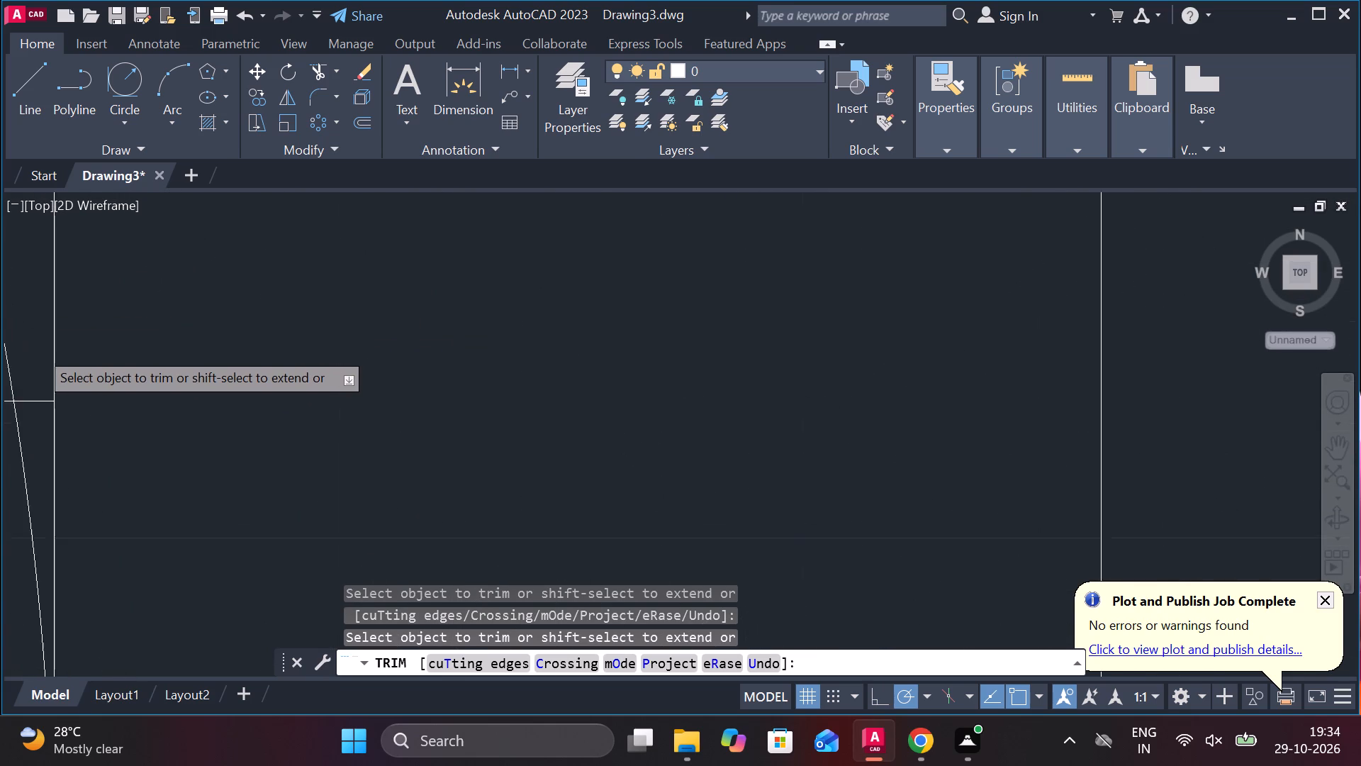
pyautogui.click(36, 428)
pyautogui.scroll(-5, 135, 427)
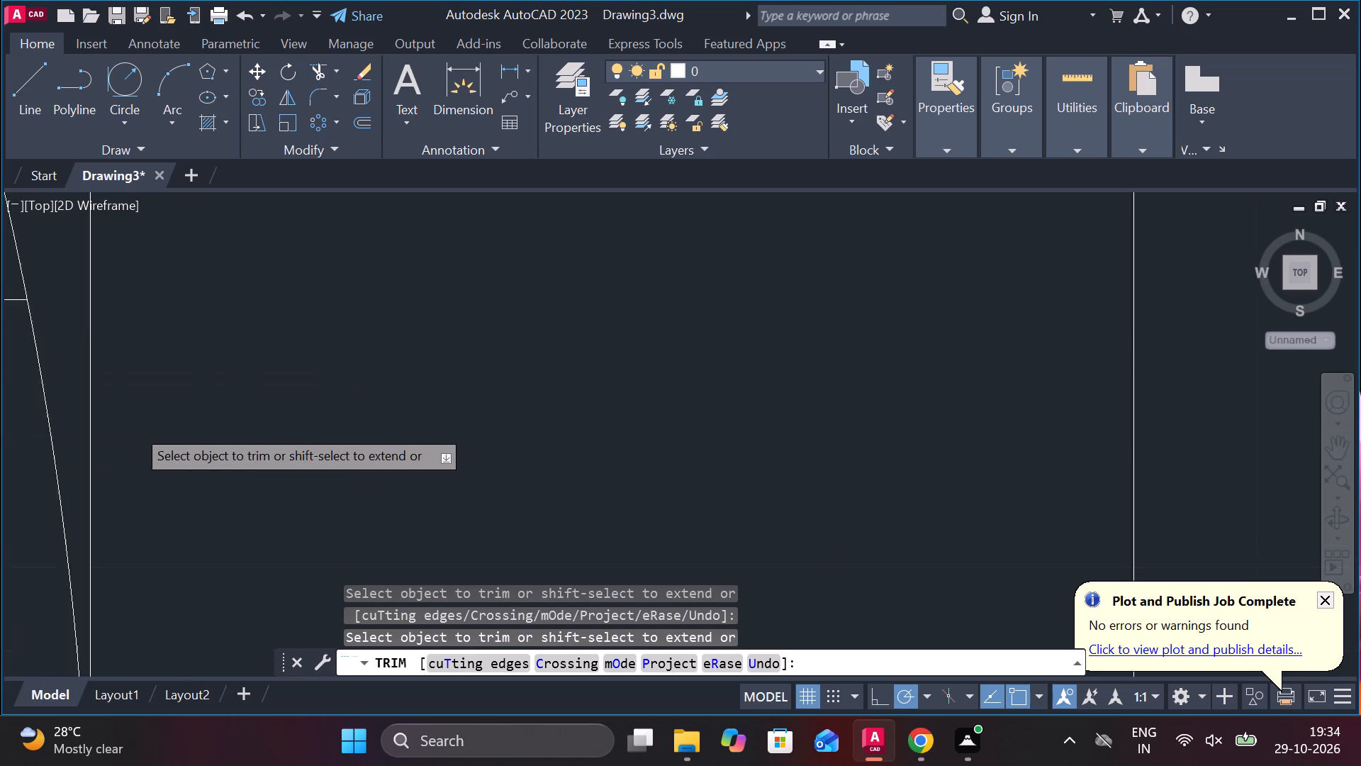
pyautogui.scroll(4, 27, 359)
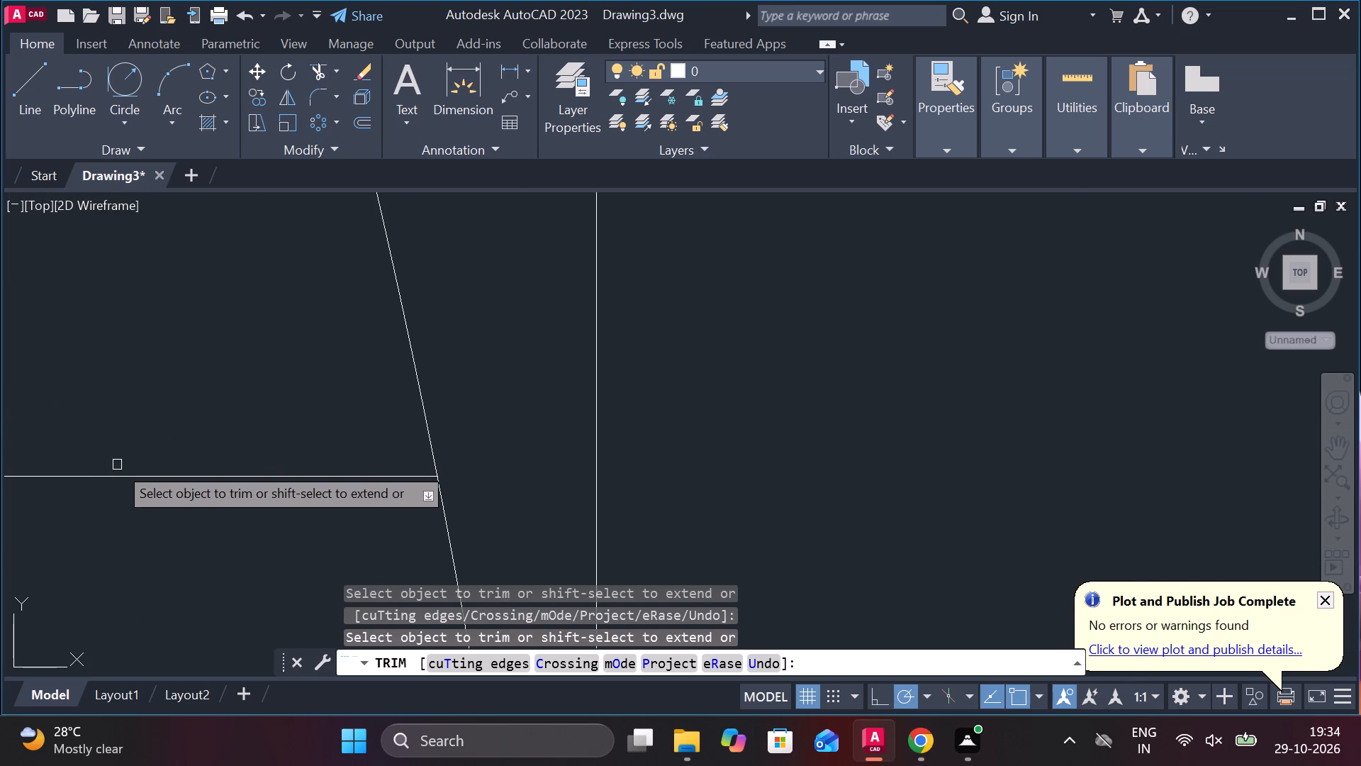
pyautogui.click(124, 482)
pyautogui.scroll(-5, 212, 447)
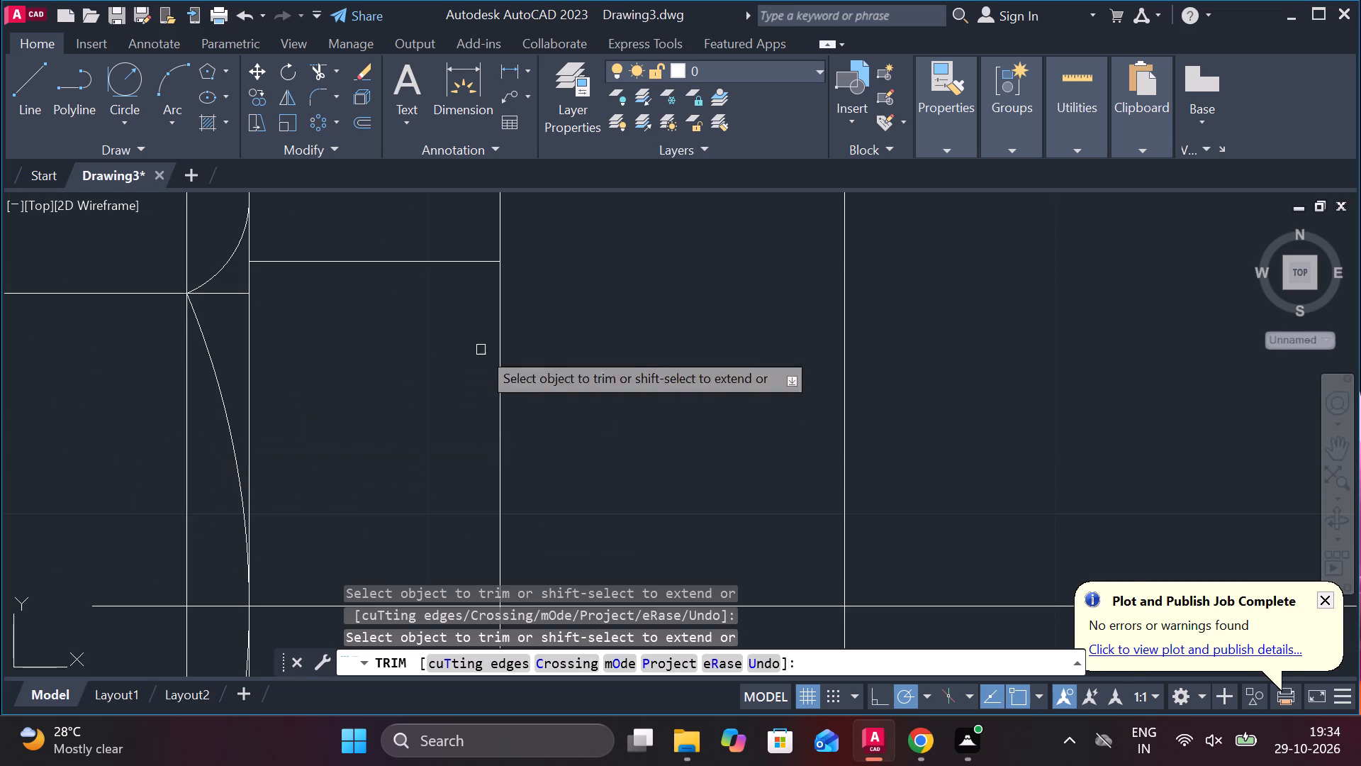
pyautogui.scroll(-2, 487, 453)
pyautogui.scroll(-3, 649, 433)
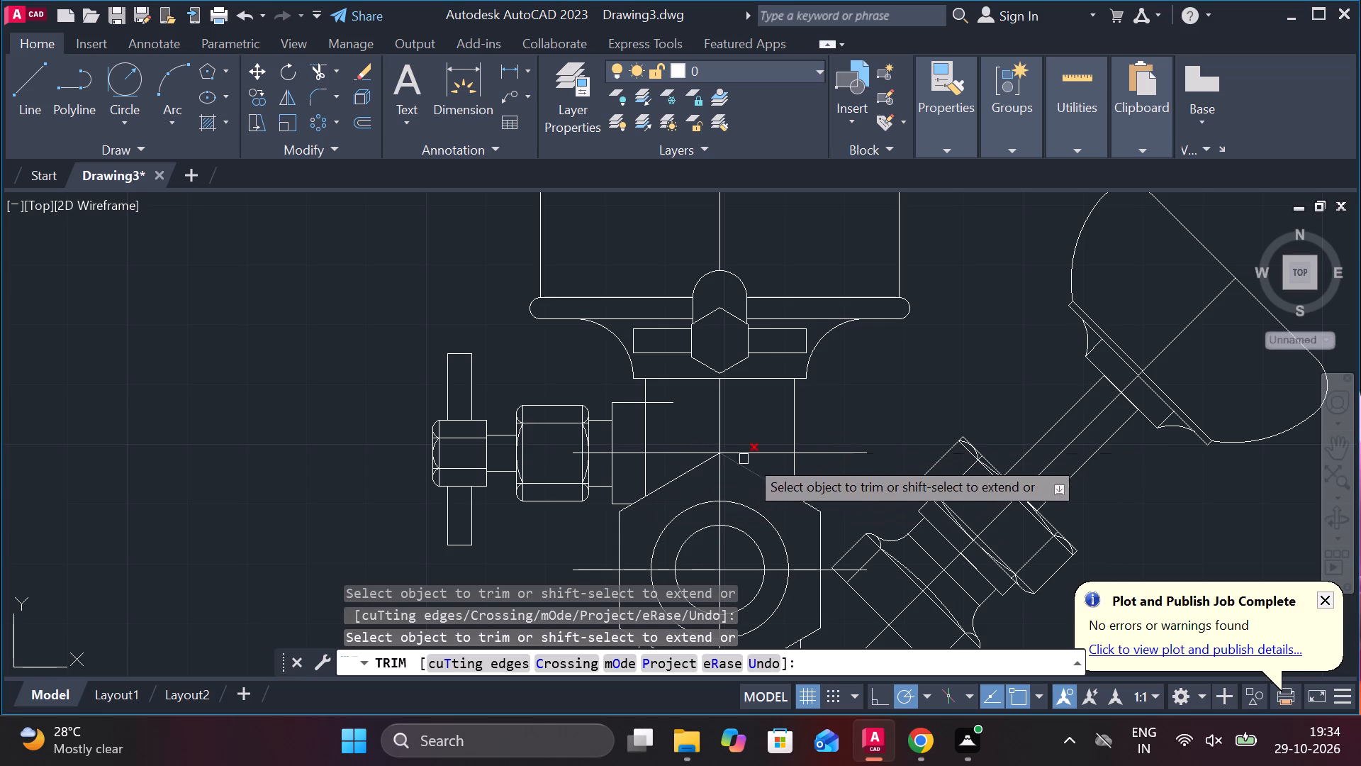
pyautogui.scroll(-2, 862, 415)
pyautogui.scroll(-2, 941, 407)
pyautogui.scroll(2, 1093, 377)
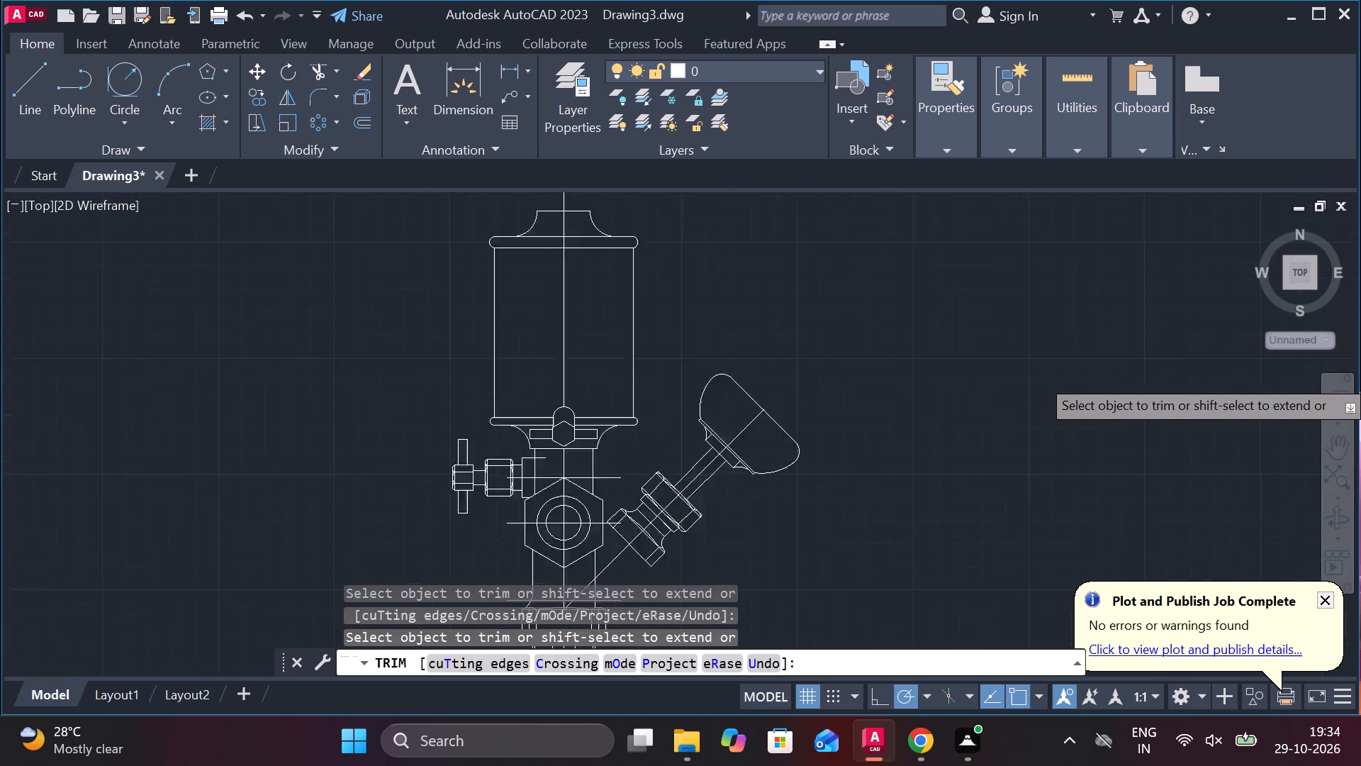
pyautogui.scroll(1, 1093, 377)
pyautogui.scroll(-3, 1092, 377)
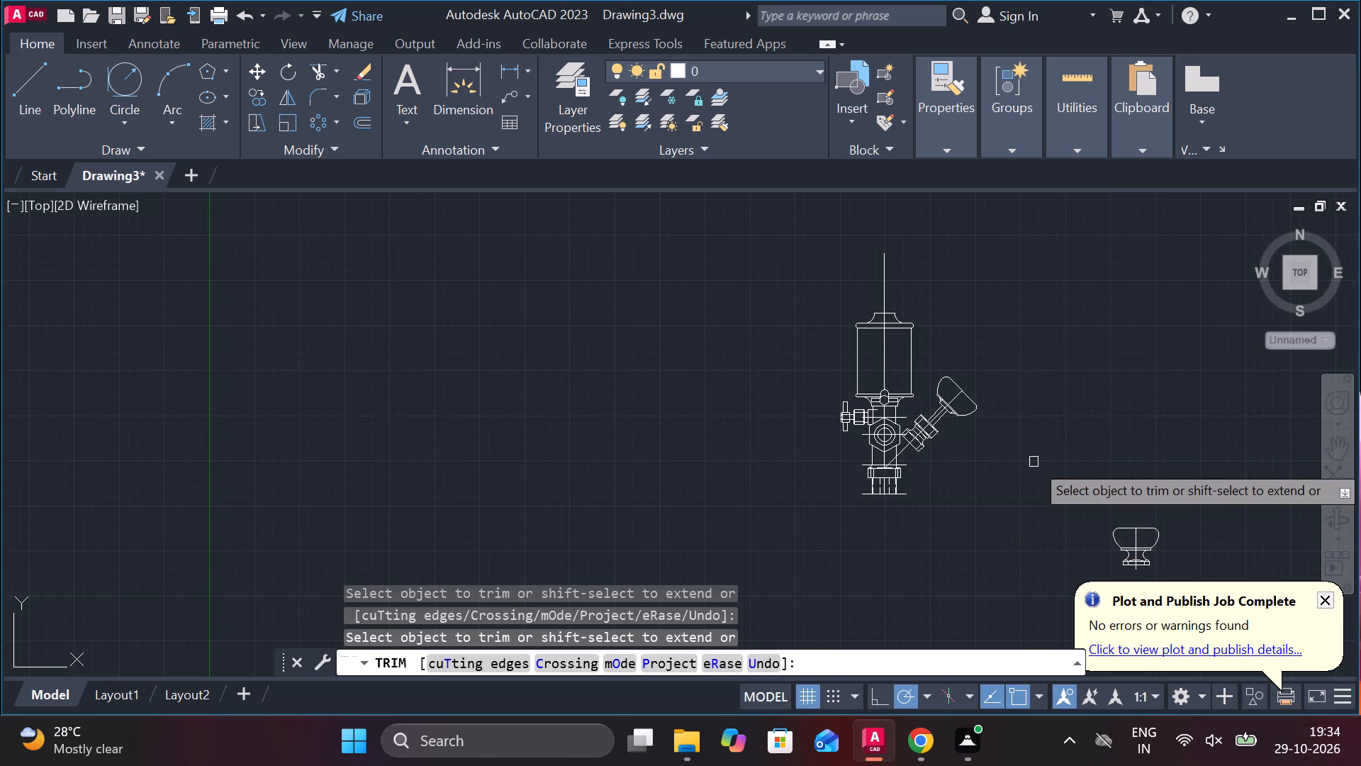
pyautogui.press('Escape')
# Move the loose upright knob by its bottom centre onto the centre of the cylinder's top neck, aligned with the vertical centreline.
pyautogui.click(1060, 481)
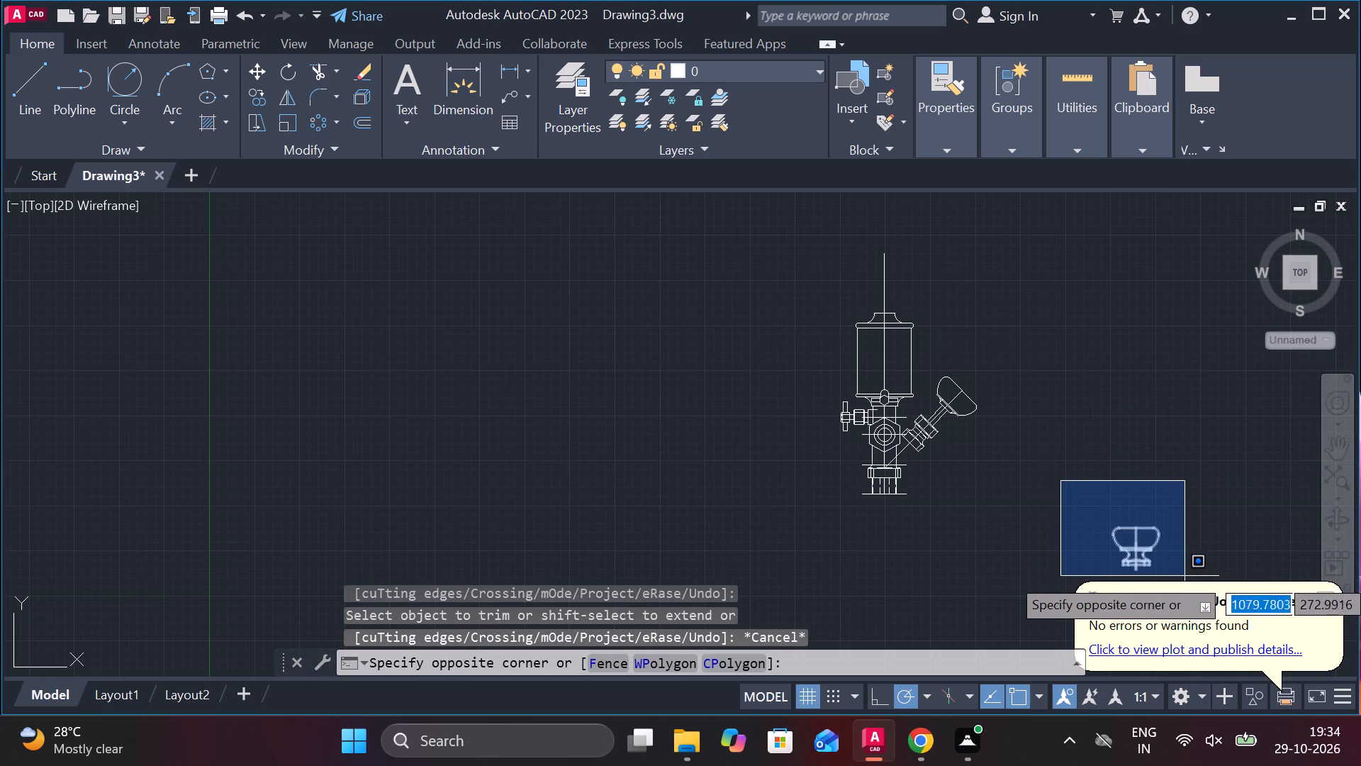
pyautogui.click(1194, 582)
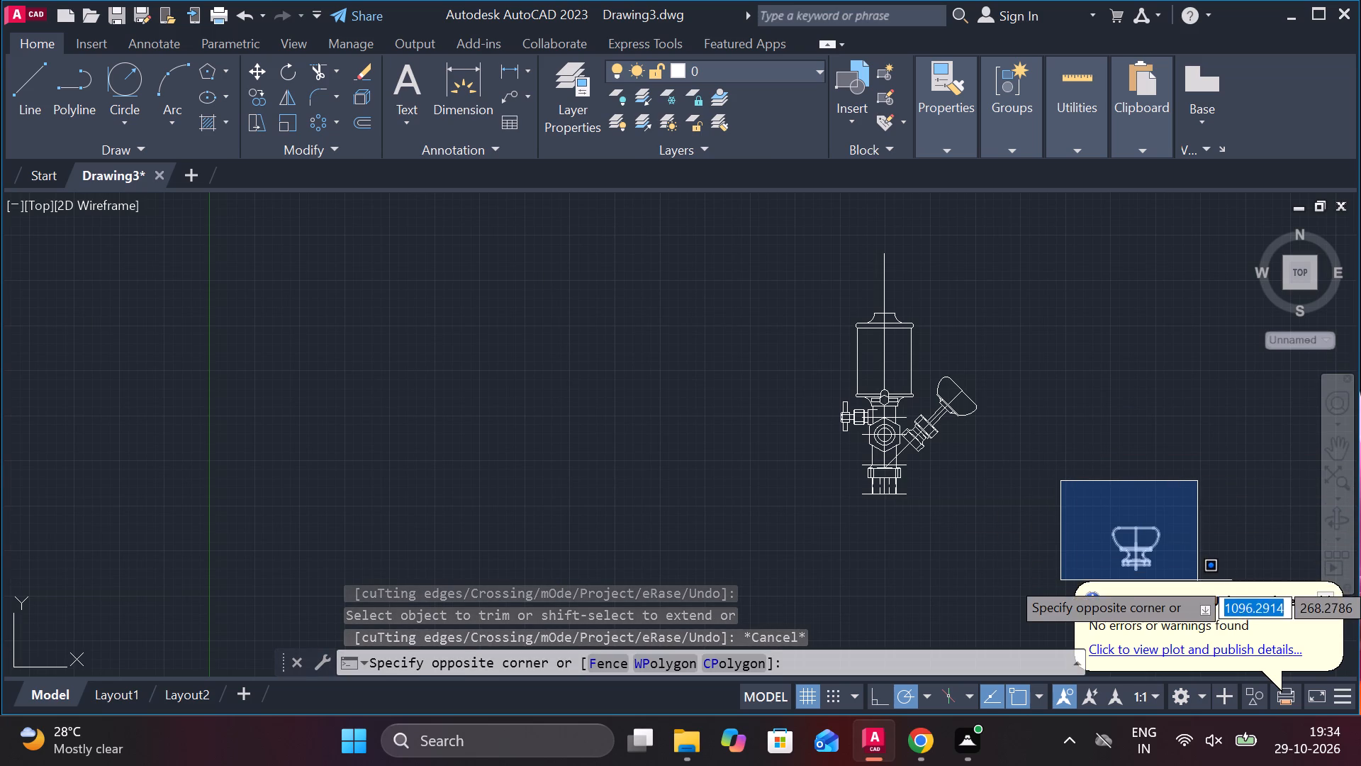
pyautogui.click(1199, 577)
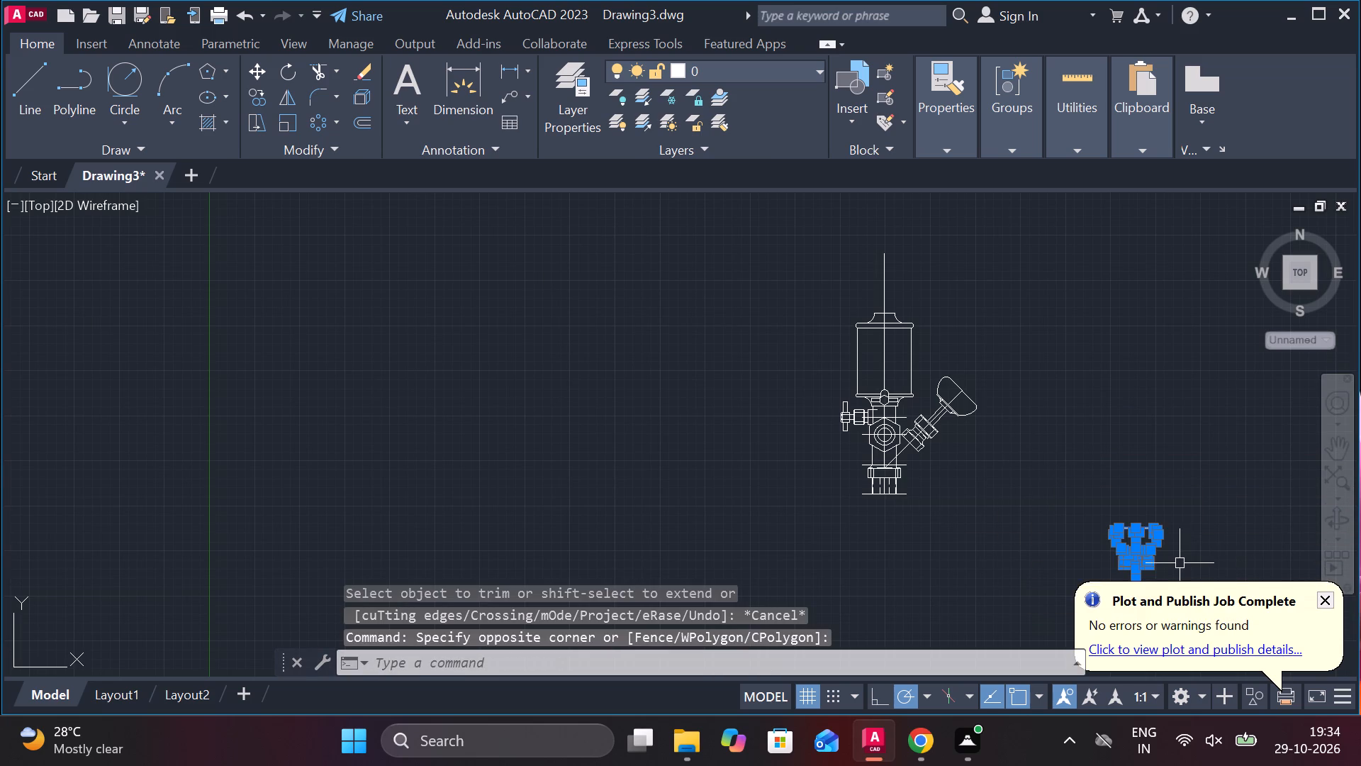
pyautogui.click(264, 64)
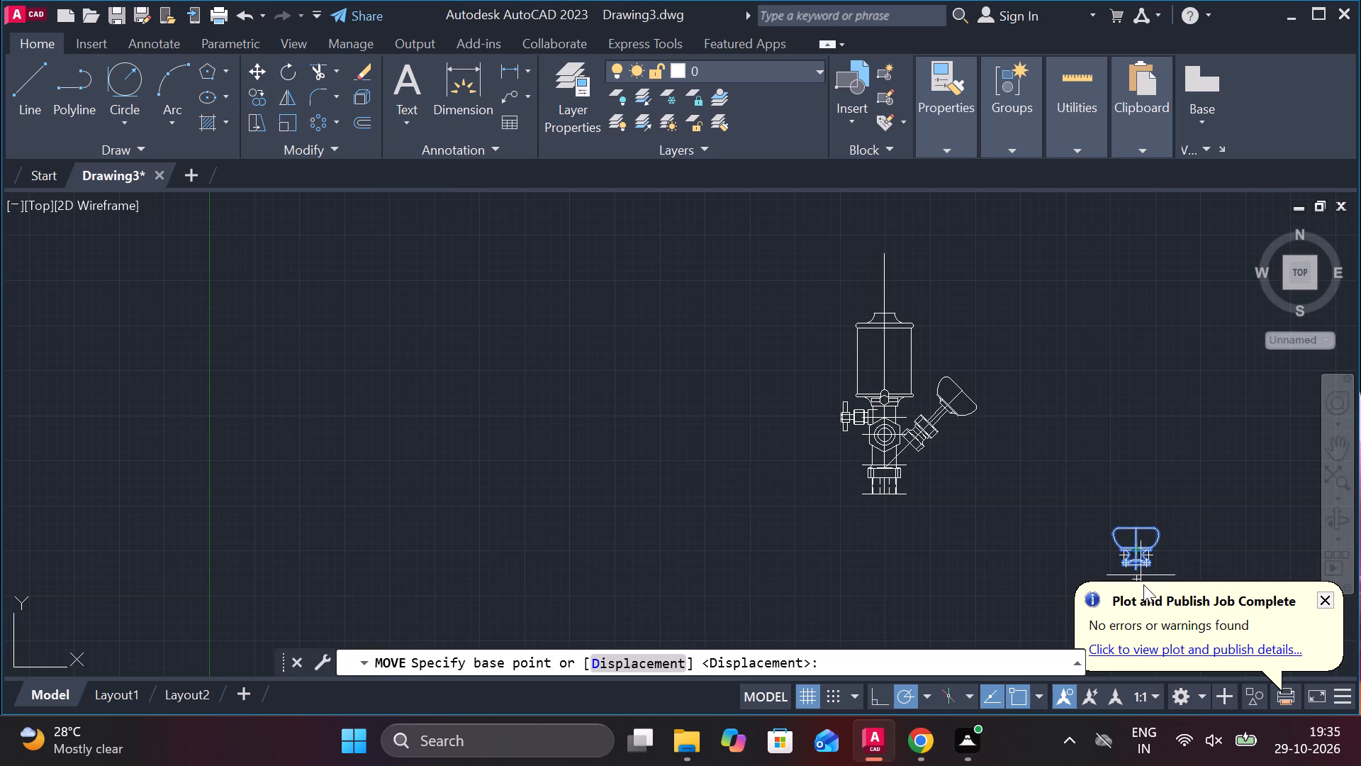
pyautogui.scroll(2, 1146, 584)
pyautogui.scroll(3, 1163, 474)
pyautogui.scroll(-4, 1153, 474)
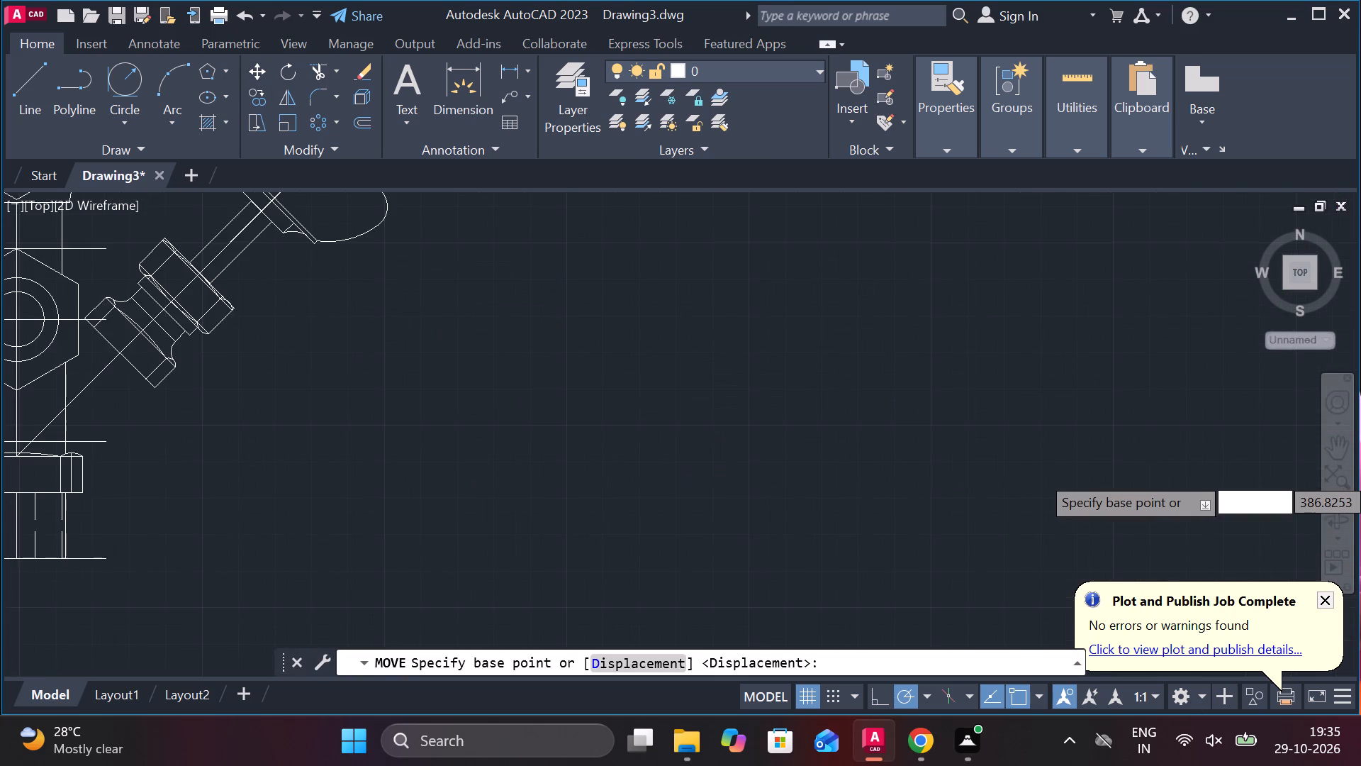
pyautogui.scroll(-1, 1153, 474)
pyautogui.scroll(3, 1143, 578)
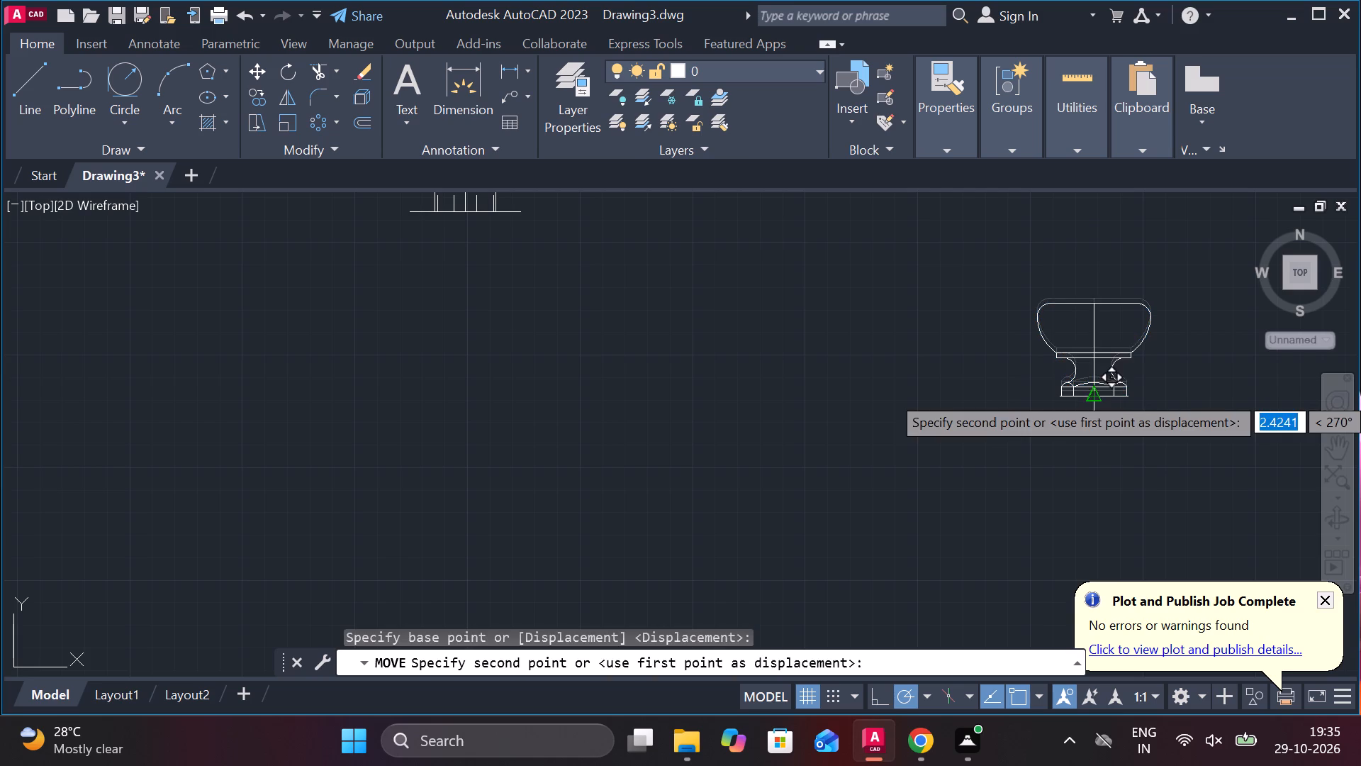
pyautogui.scroll(-3, 622, 331)
pyautogui.scroll(-2, 691, 381)
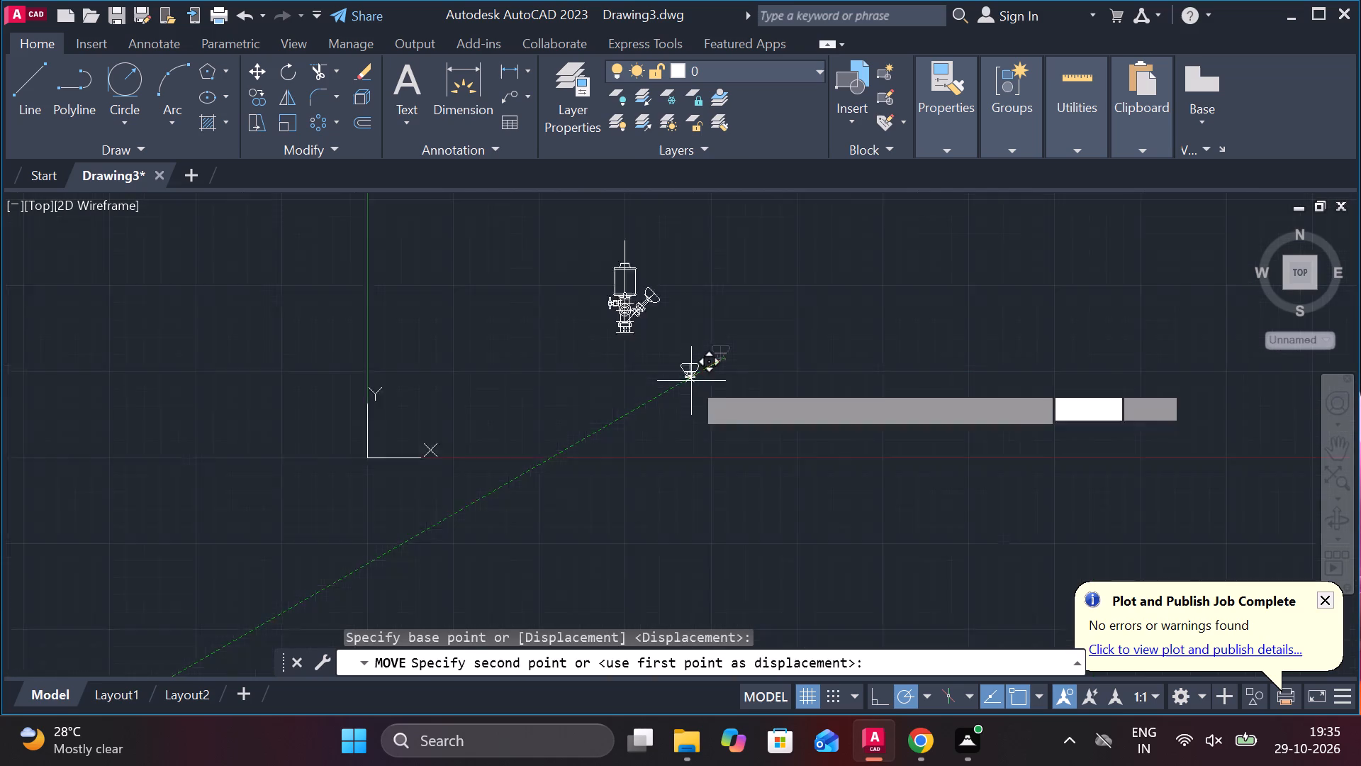
pyautogui.scroll(-1, 691, 381)
pyautogui.scroll(3, 654, 286)
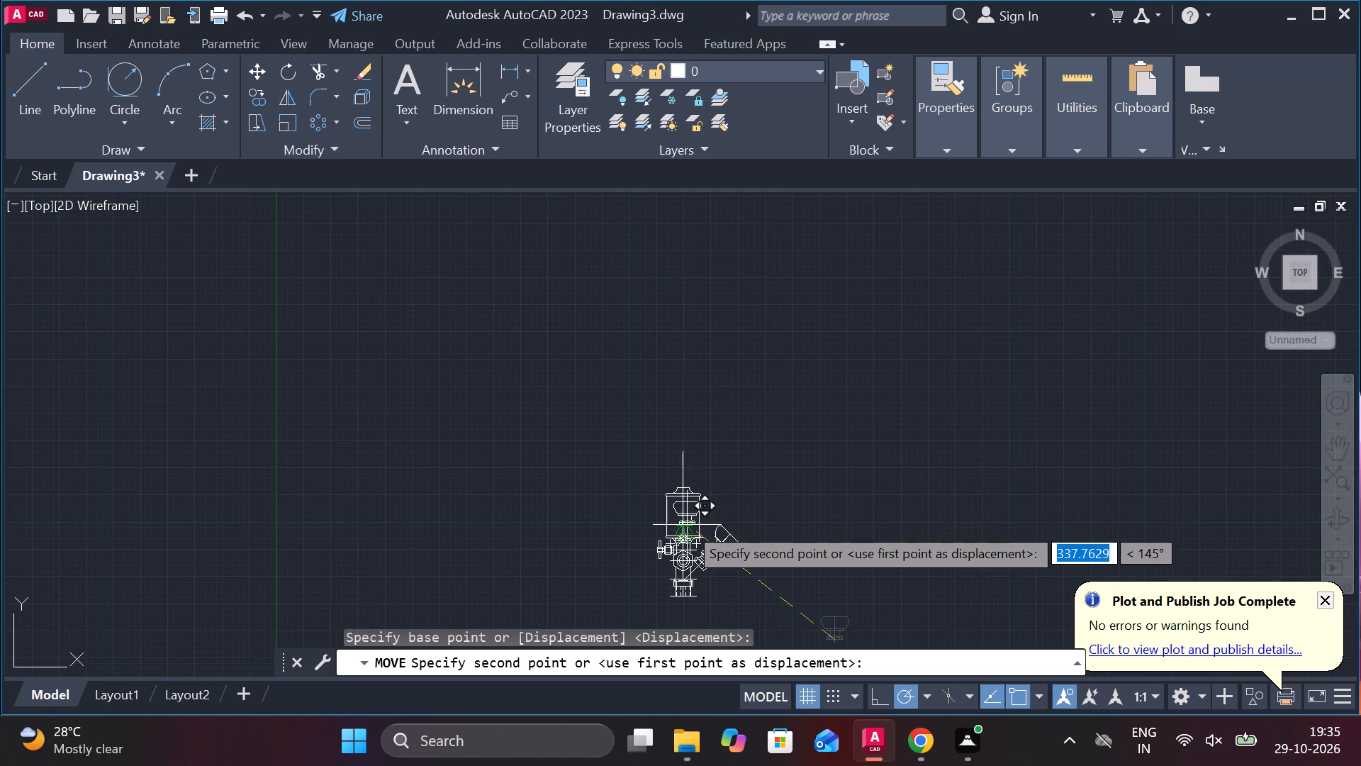
pyautogui.scroll(3, 687, 525)
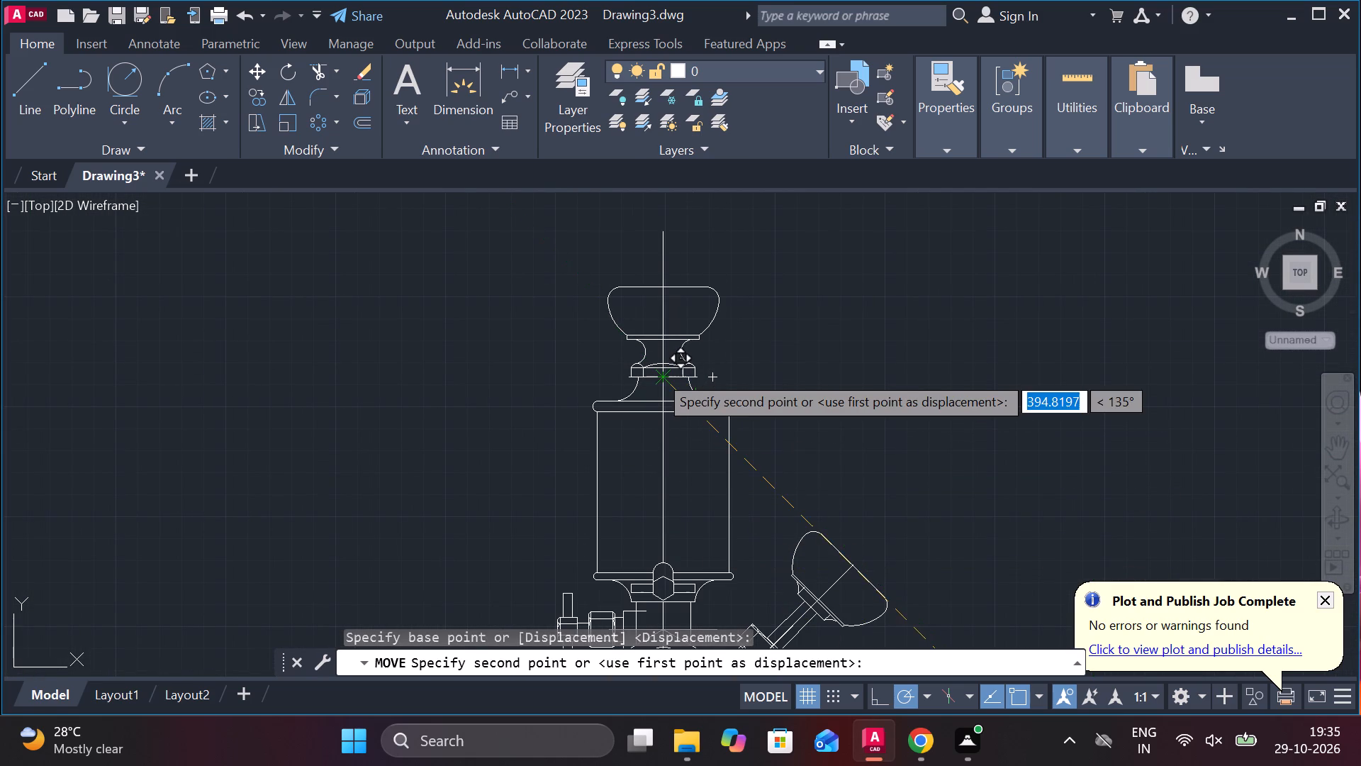
pyautogui.click(657, 373)
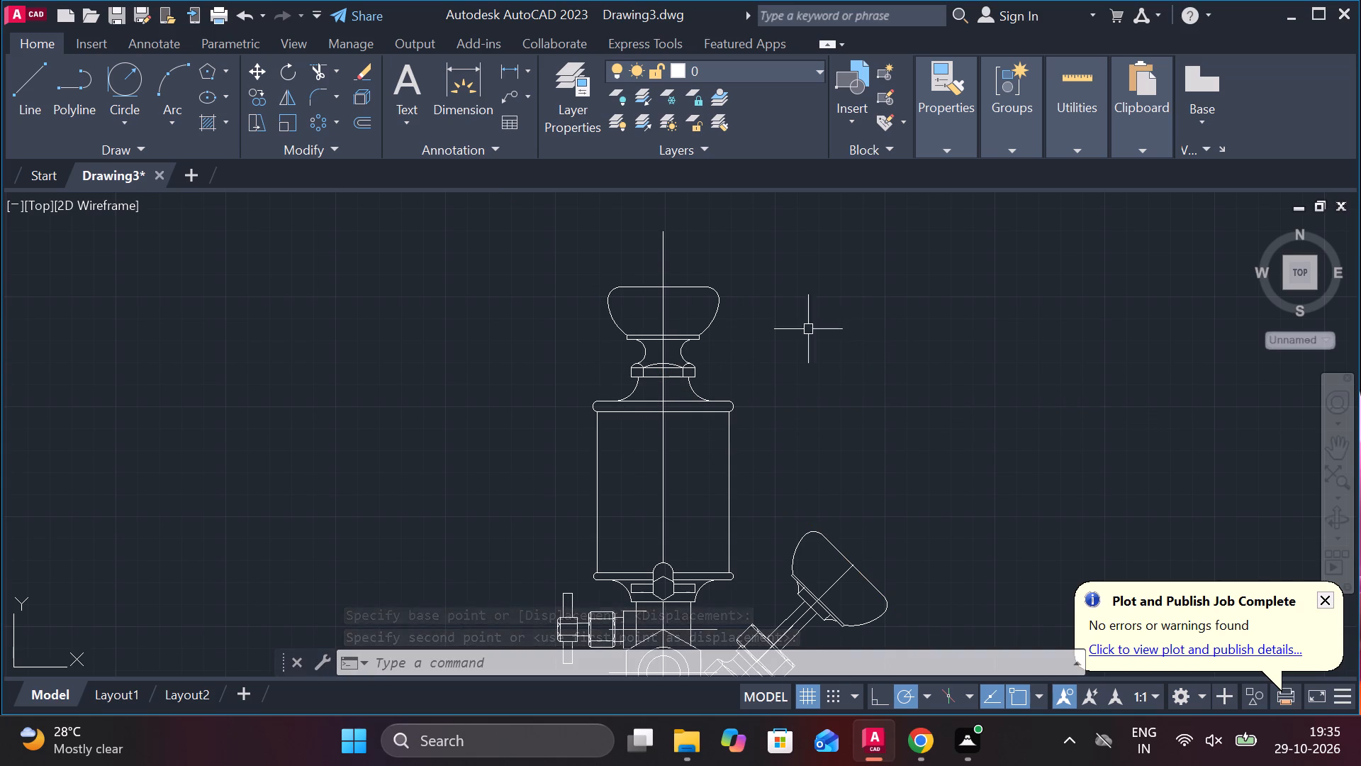
# Extend the vertical centreline above the large hexagon upward through the small hexagon to the top of its dome.
pyautogui.scroll(-2, 700, 323)
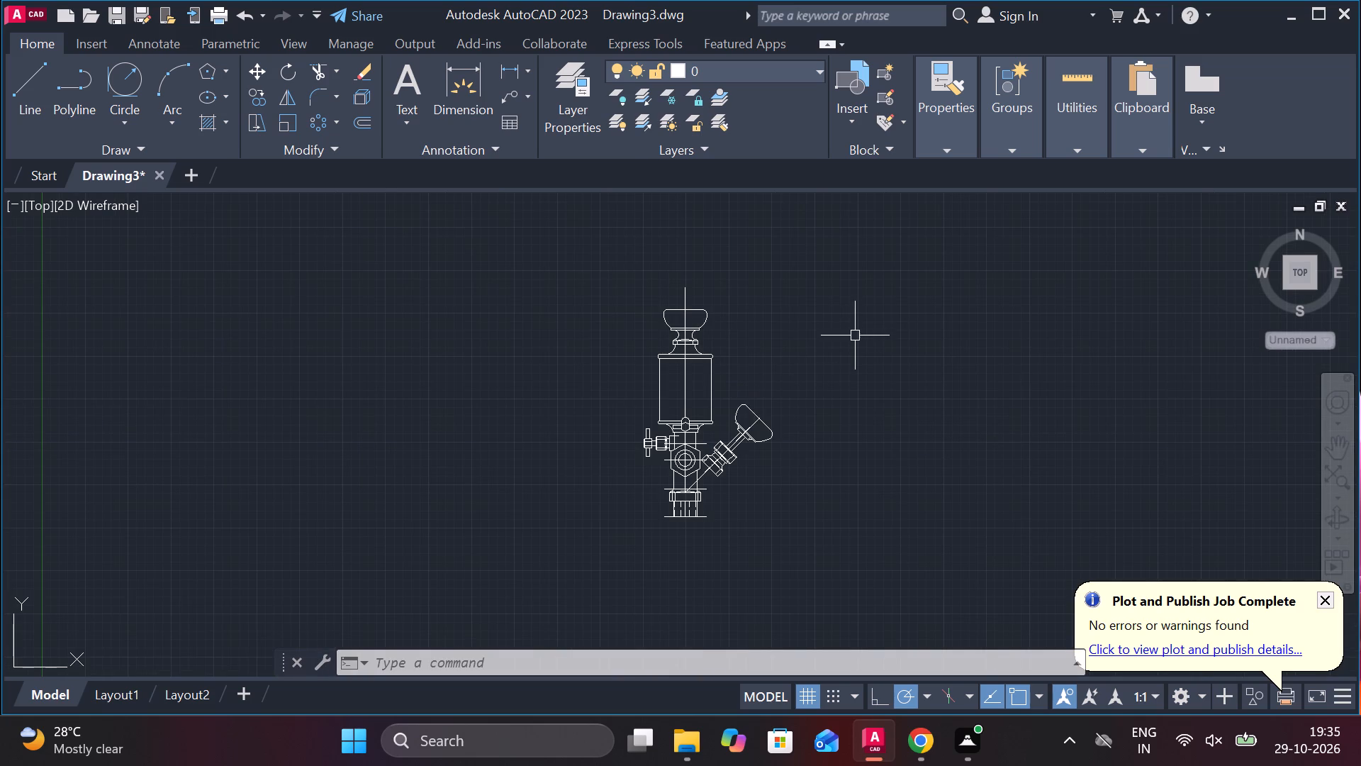
pyautogui.scroll(2, 693, 449)
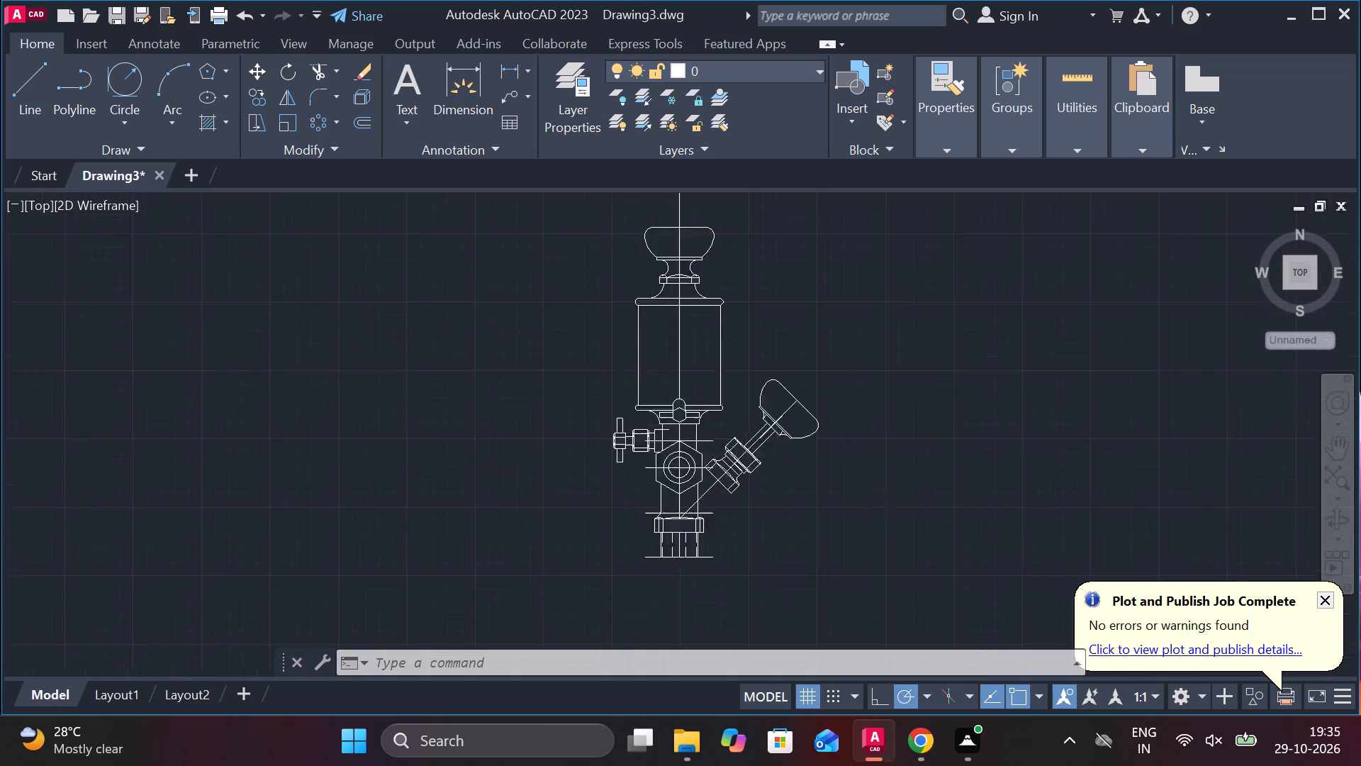
pyautogui.scroll(1, 693, 449)
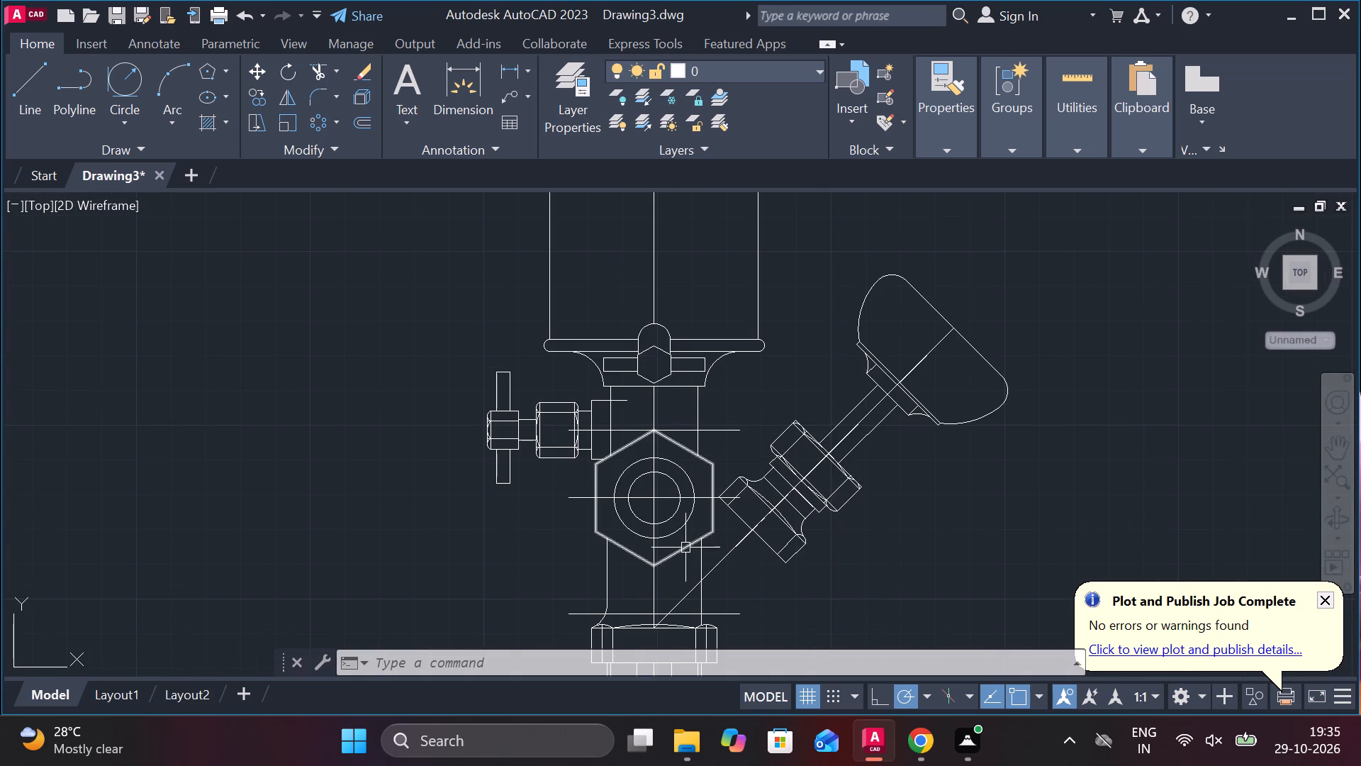
pyautogui.scroll(-1, 685, 548)
pyautogui.scroll(2, 691, 528)
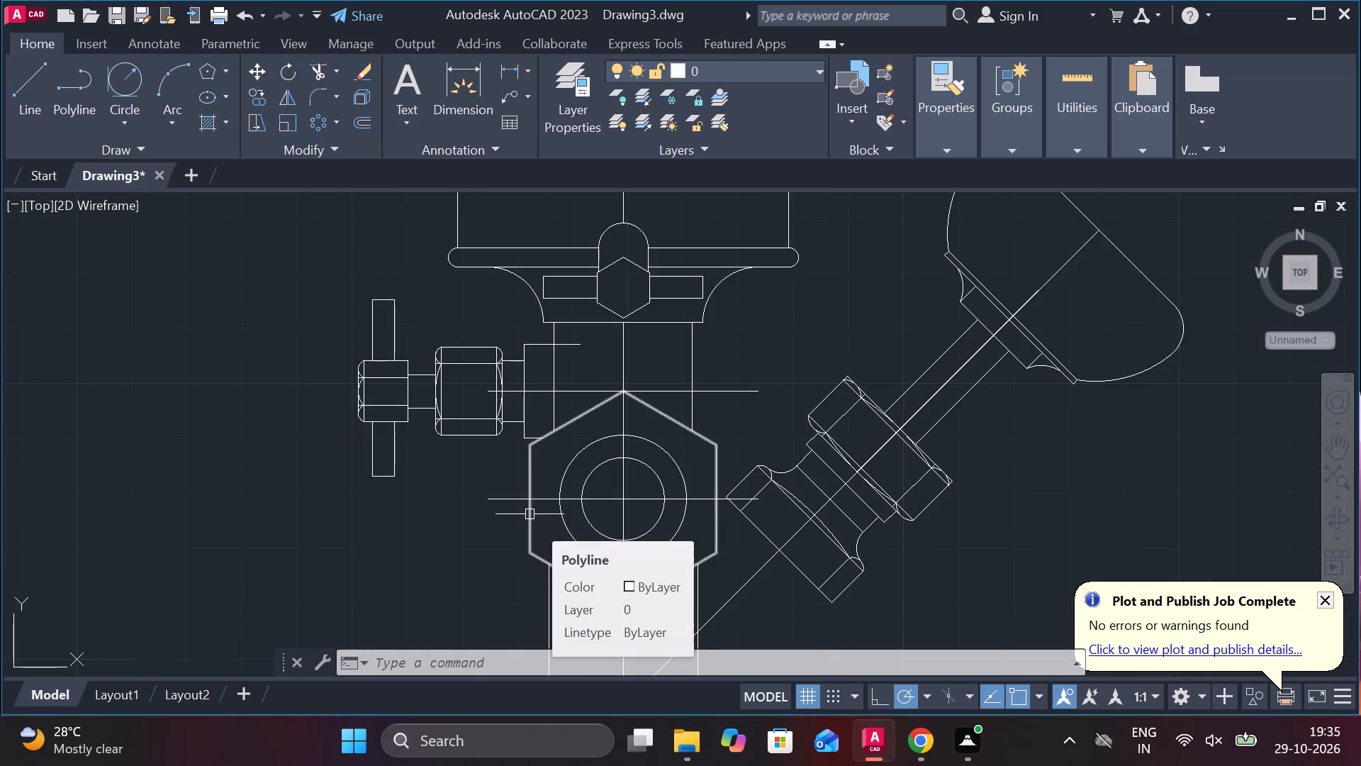
pyautogui.press('Escape')
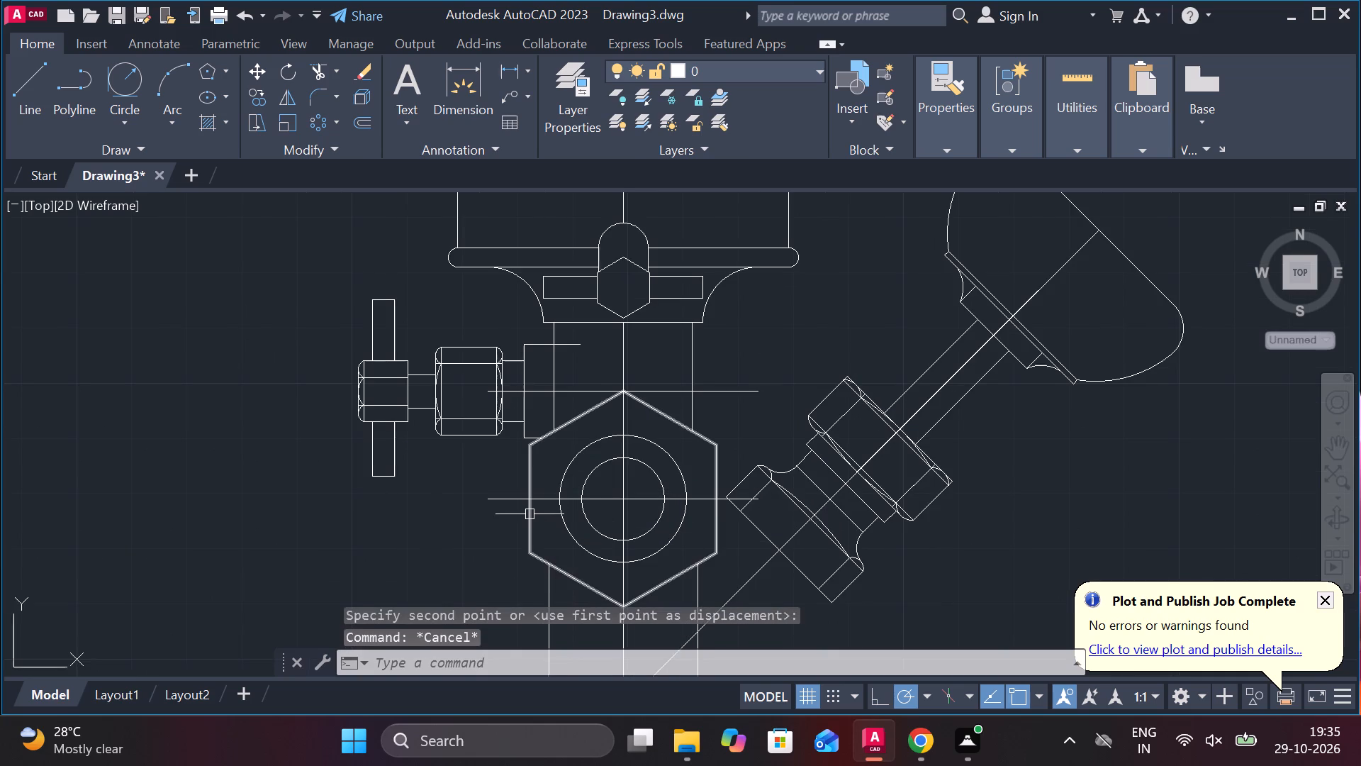
pyautogui.press('e')
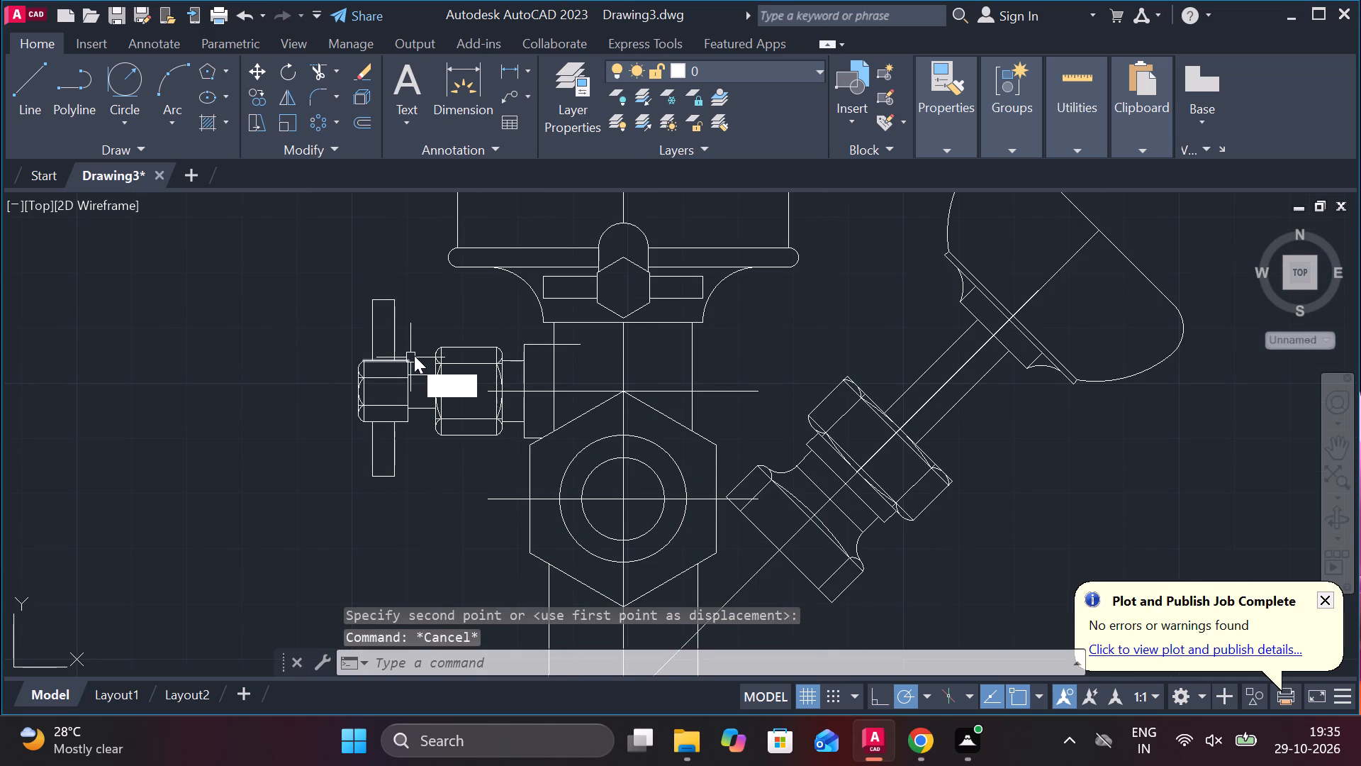
pyautogui.press('x')
pyautogui.press('Return')
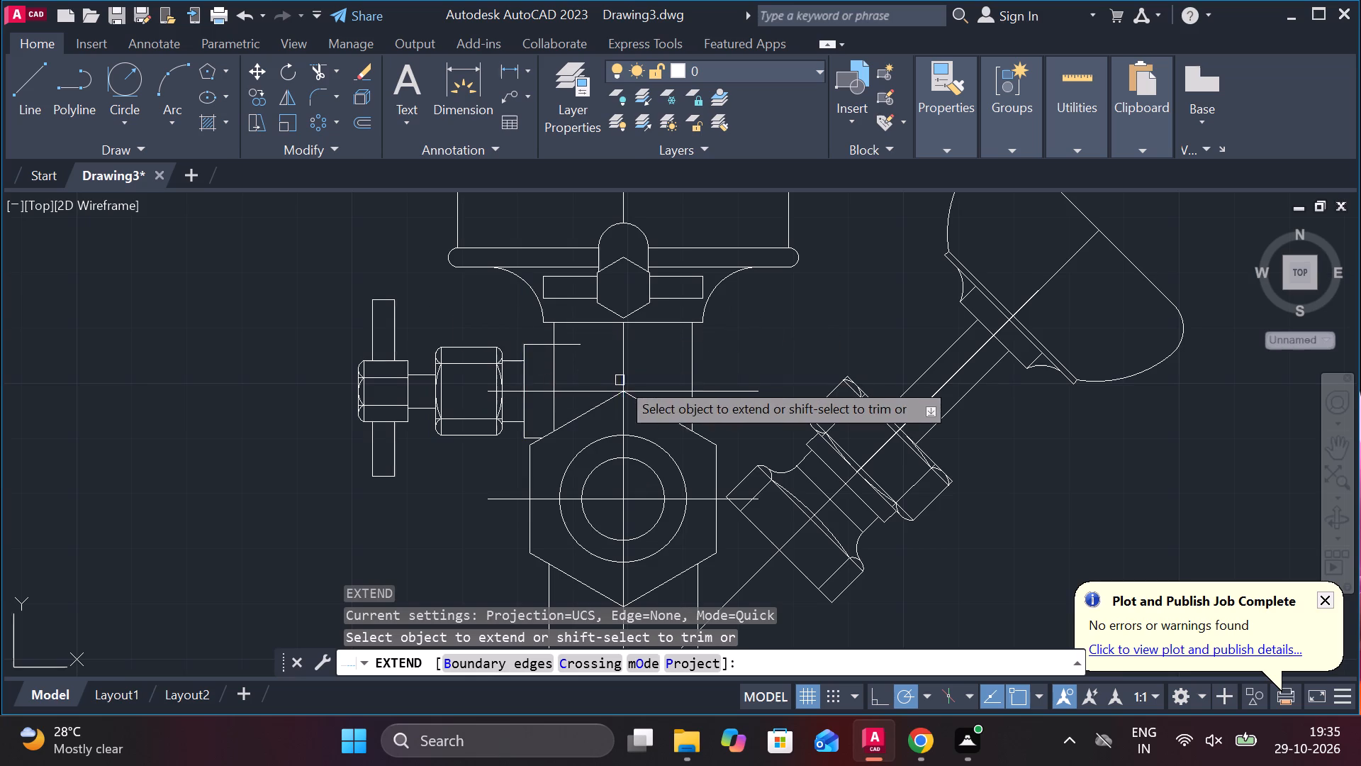
pyautogui.click(622, 341)
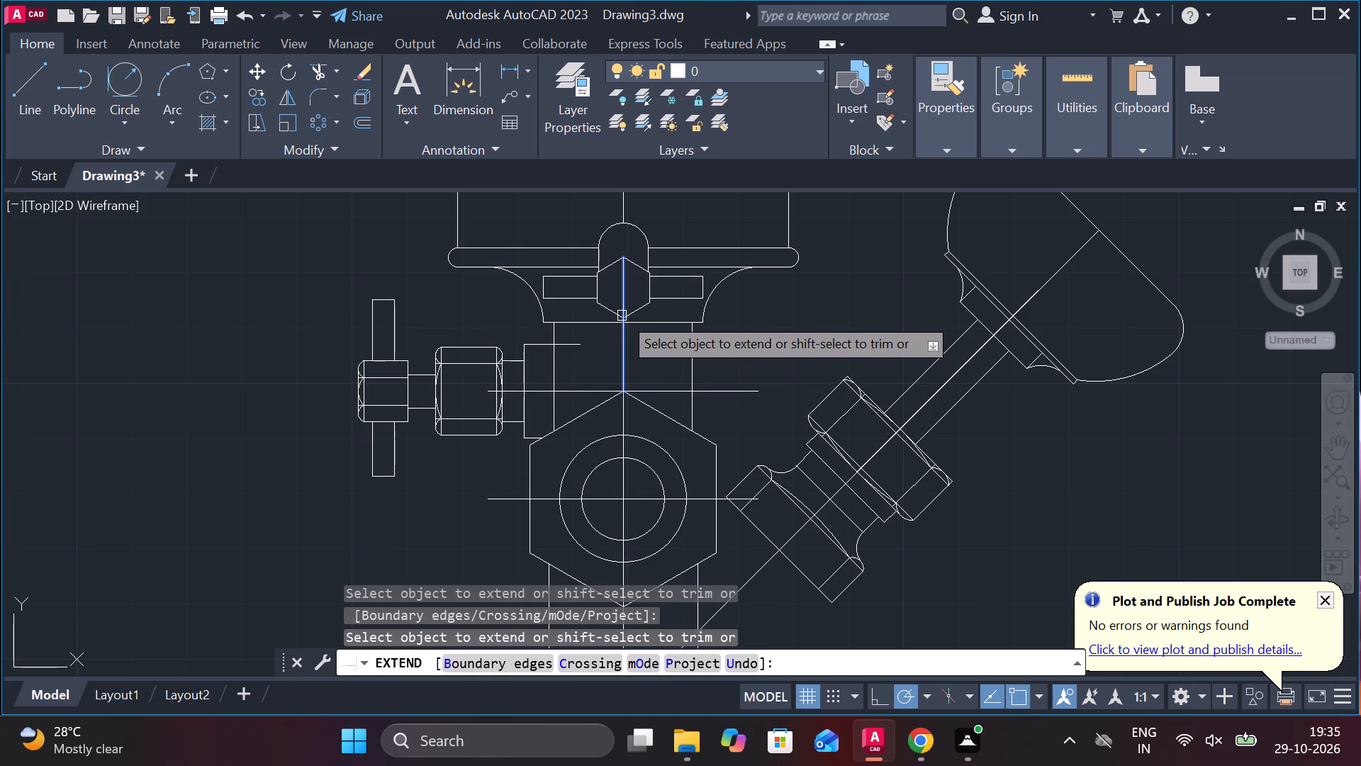
pyautogui.click(623, 318)
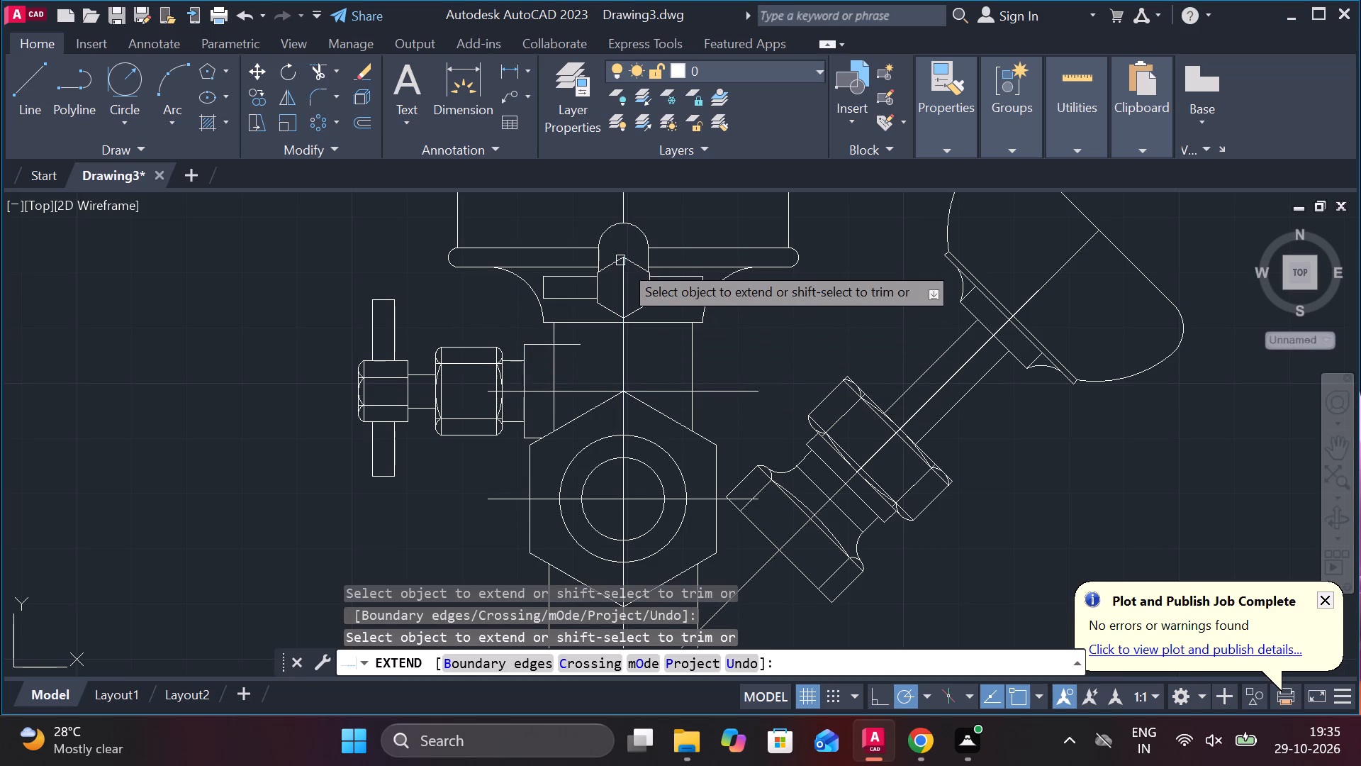
pyautogui.click(620, 292)
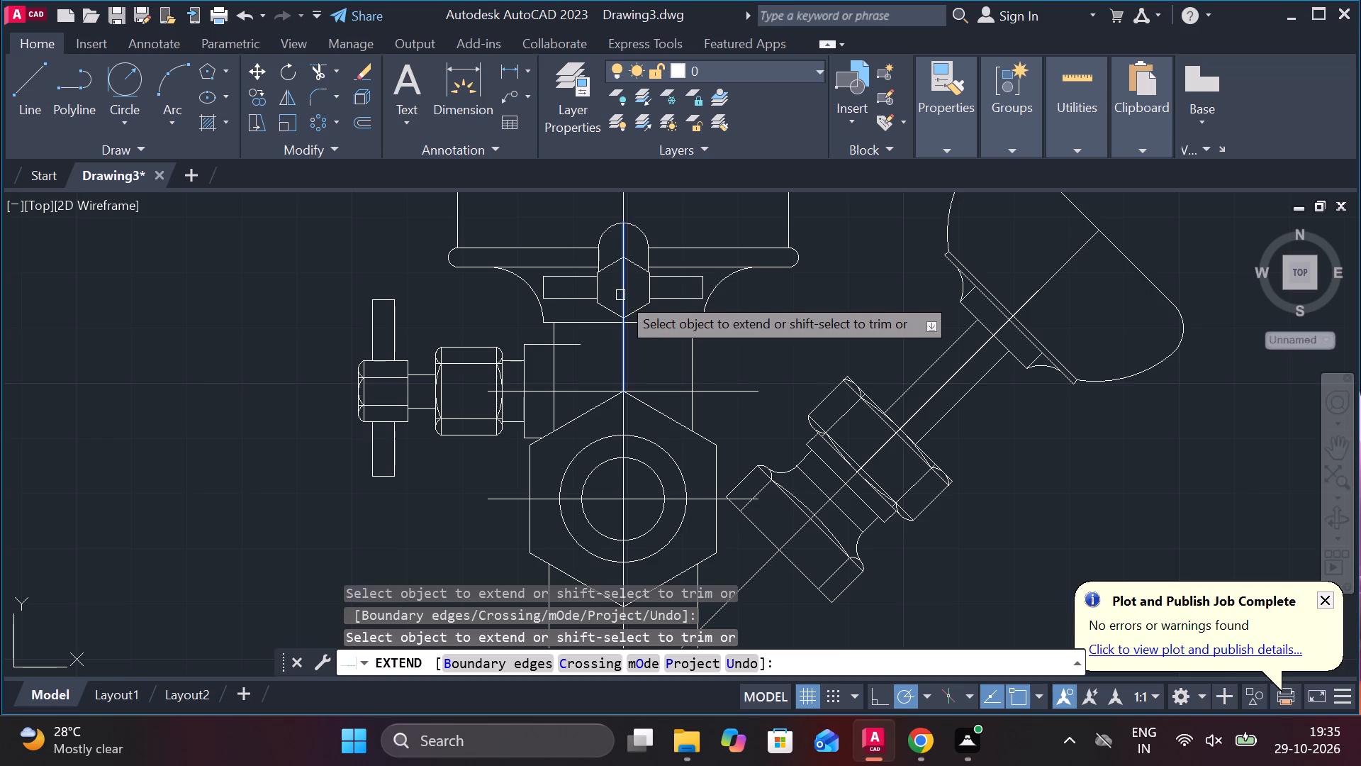
# Extend the vertical centreline below the large hexagon downward through the base nut to the bottom pipe, and end the command.
pyautogui.scroll(-3, 640, 380)
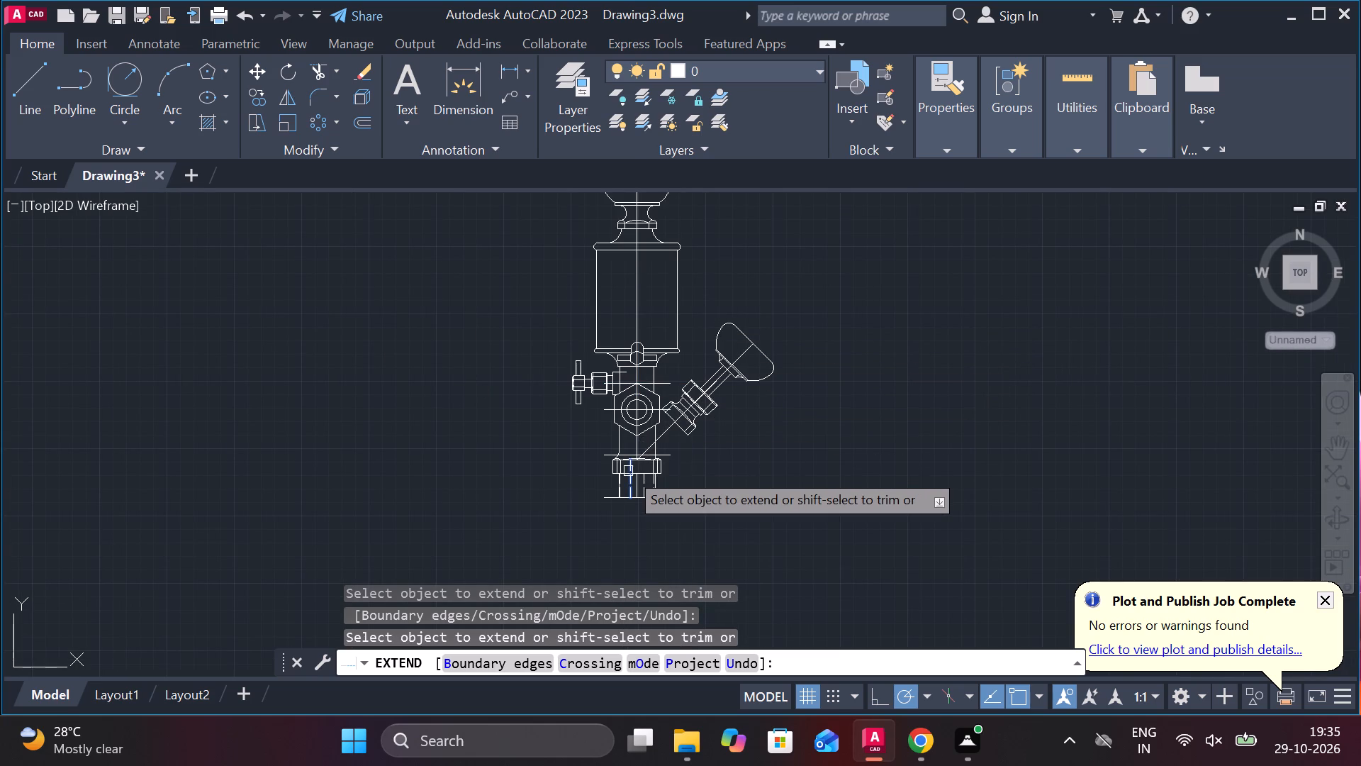
pyautogui.scroll(2, 628, 471)
pyautogui.click(642, 404)
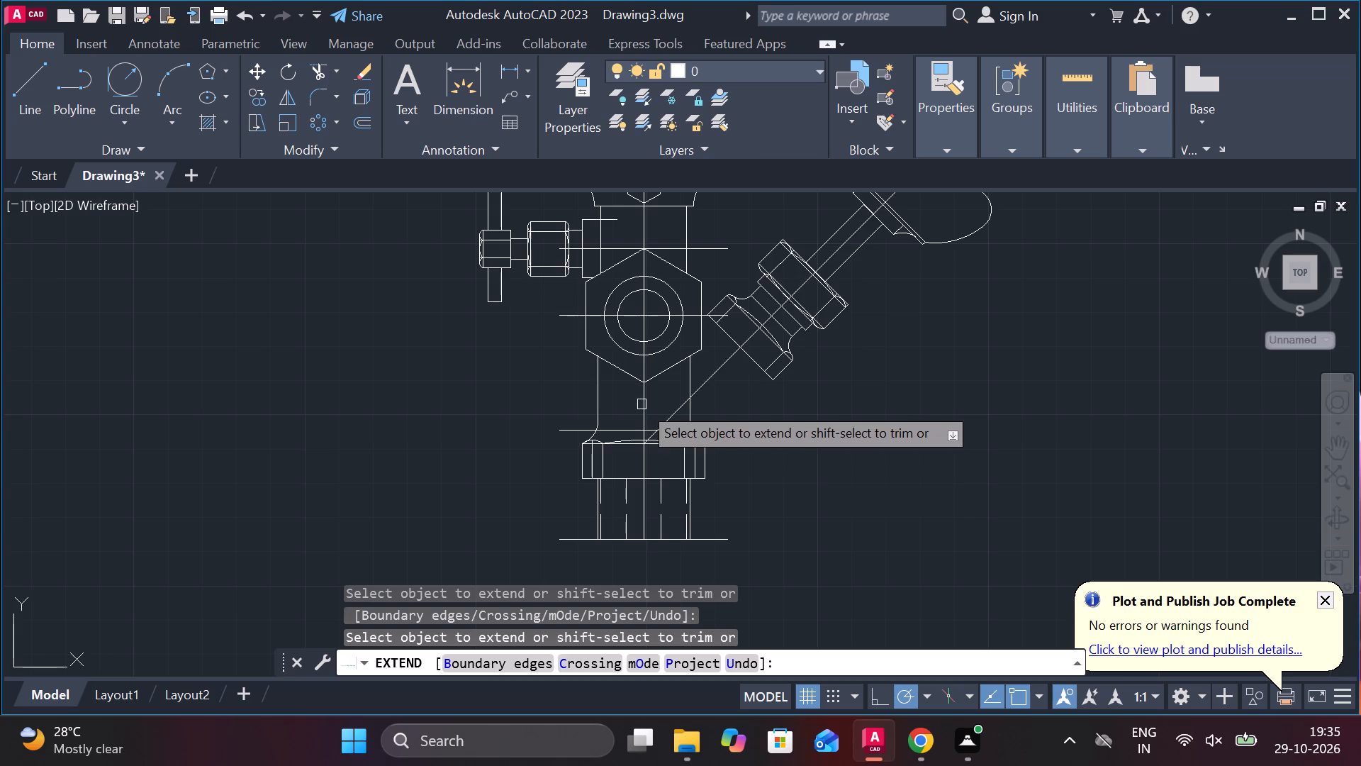
pyautogui.click(642, 466)
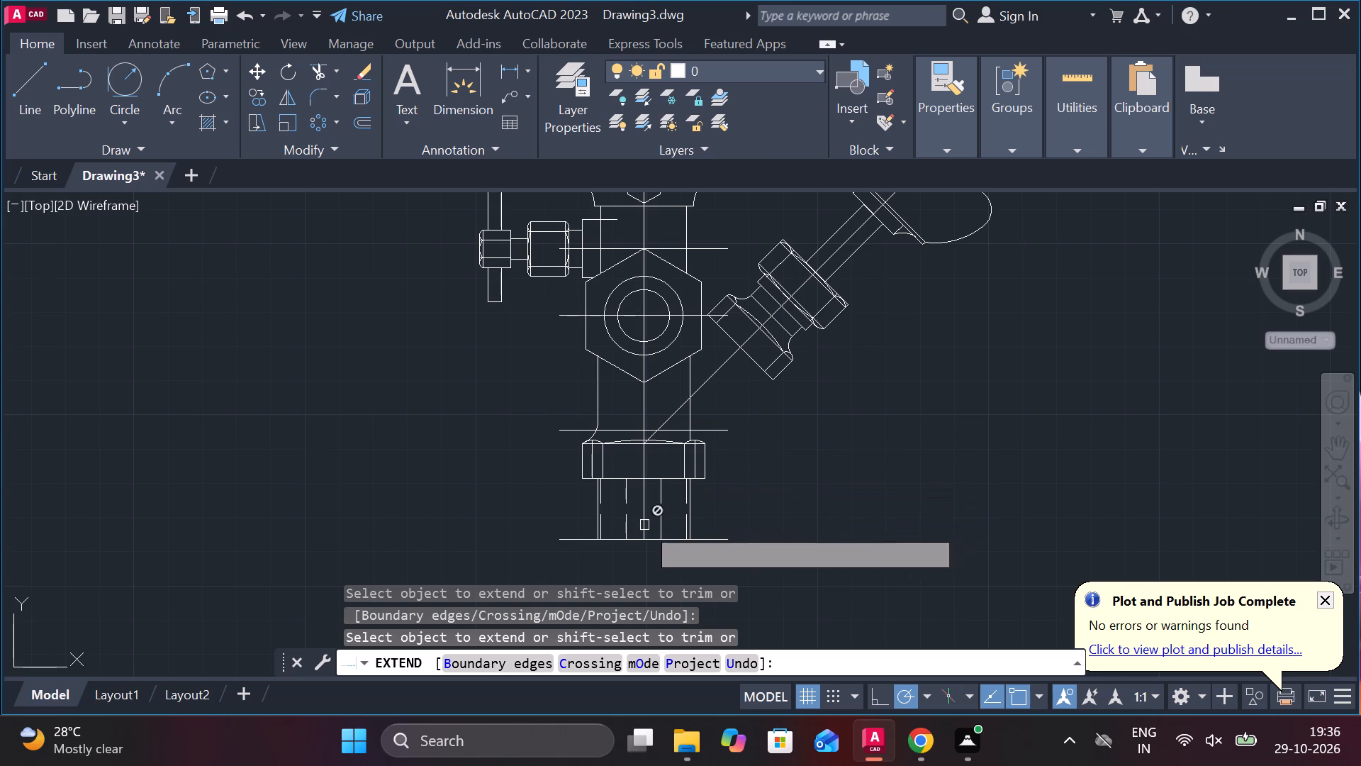
pyautogui.press('Escape')
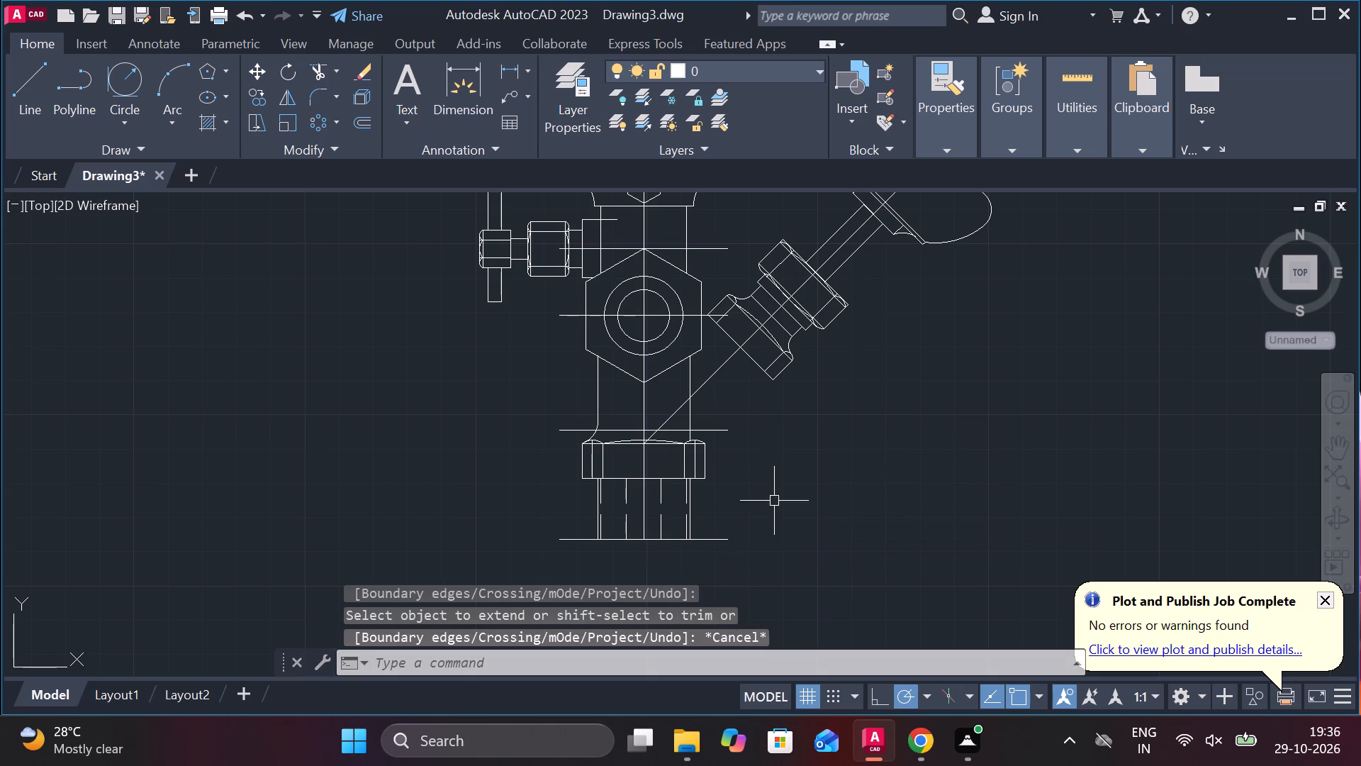
# Delete the short vertical centreline segment inside the bottom pipe, below the base nut.
pyautogui.click(645, 509)
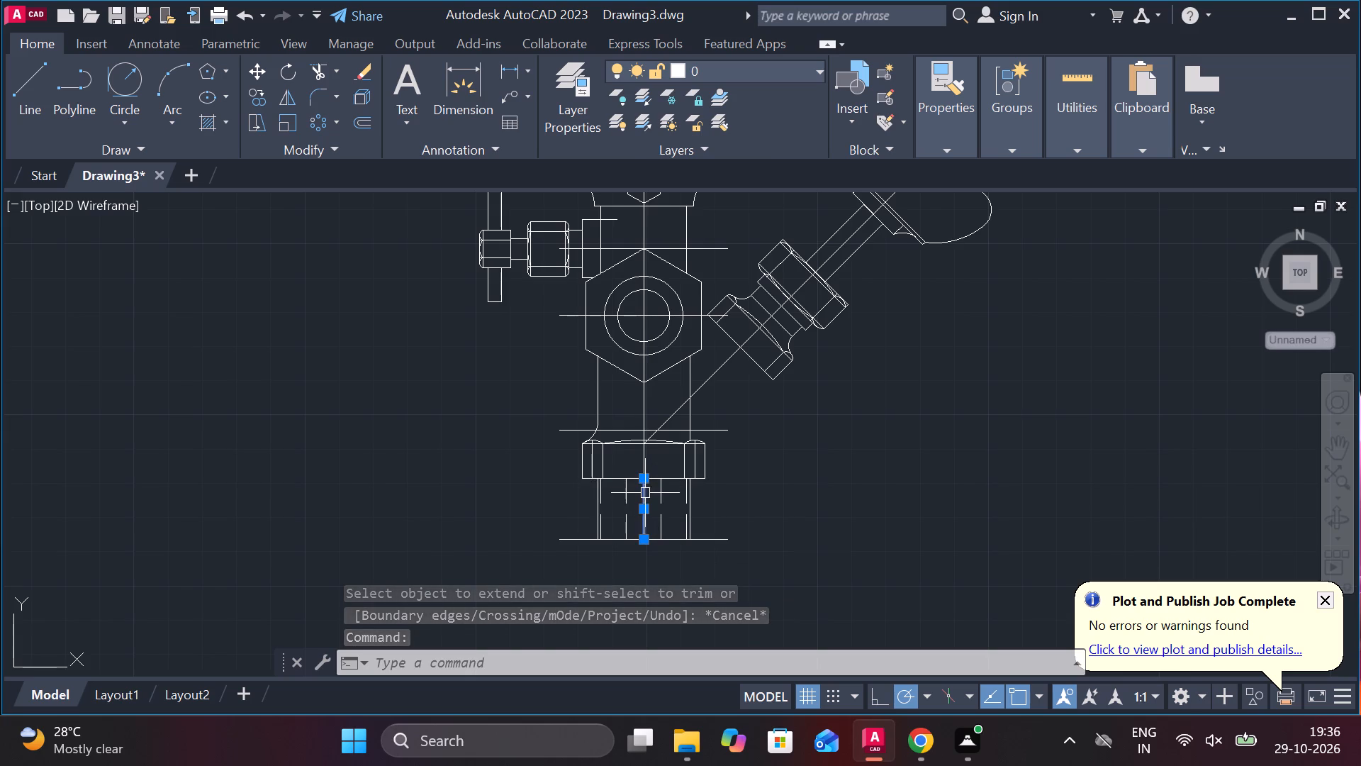
pyautogui.press('Delete')
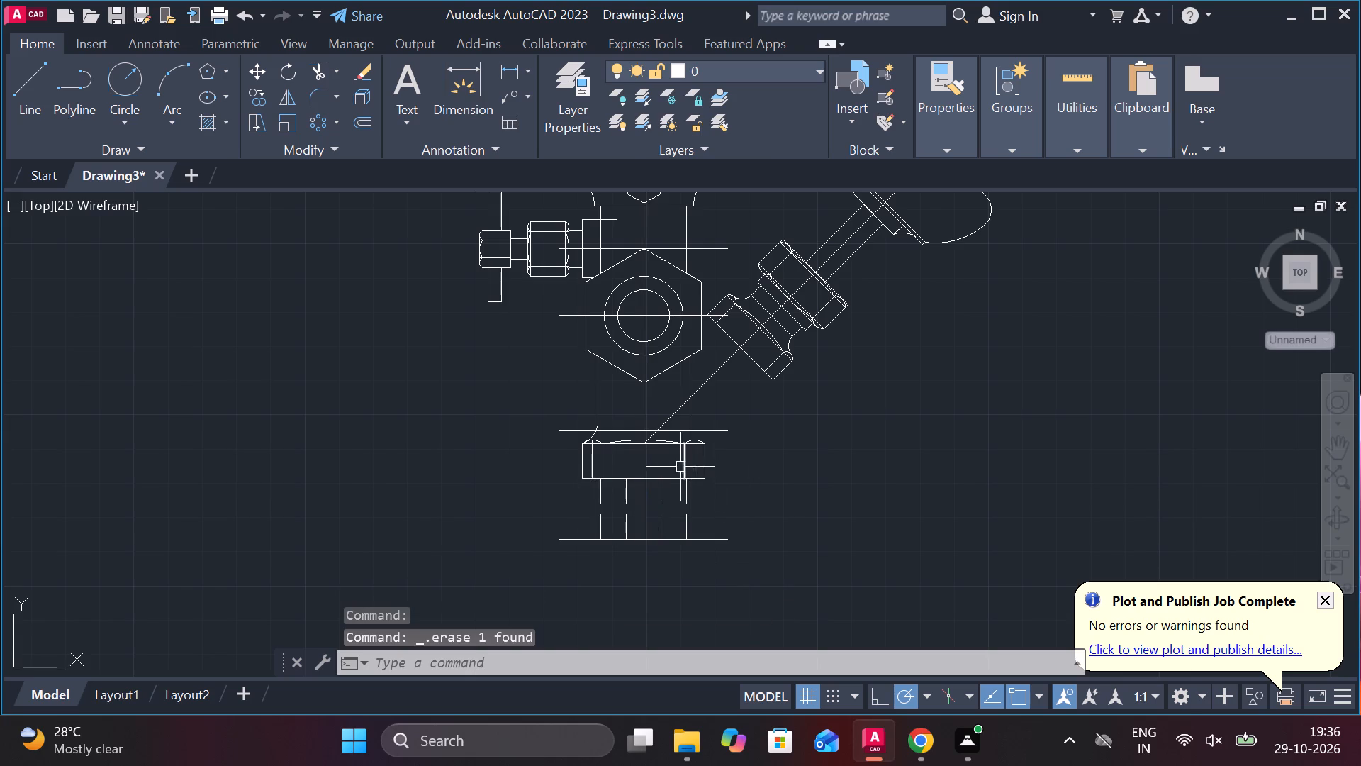
# Stretch the lower end of the long vertical centreline straight down past the bottom pipe's end line.
pyautogui.click(643, 534)
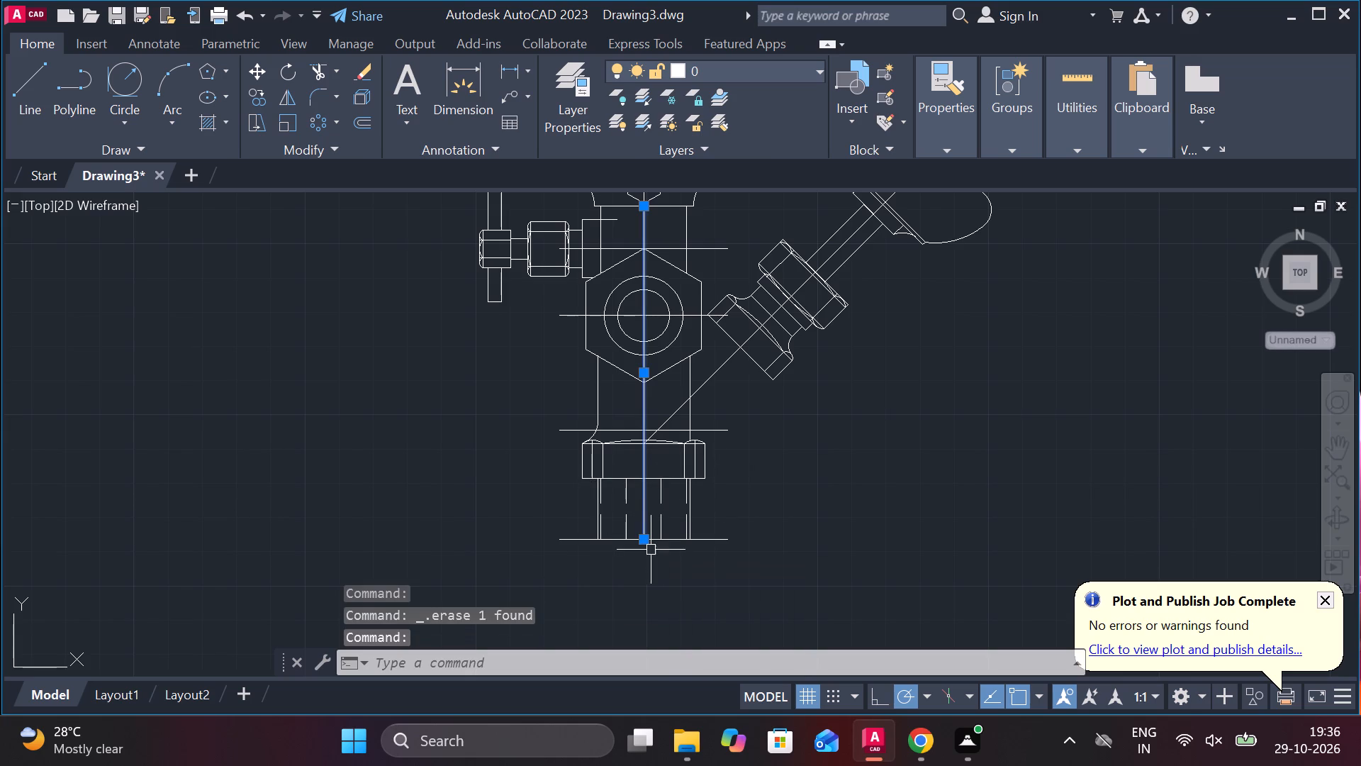
pyautogui.click(642, 537)
pyautogui.click(641, 584)
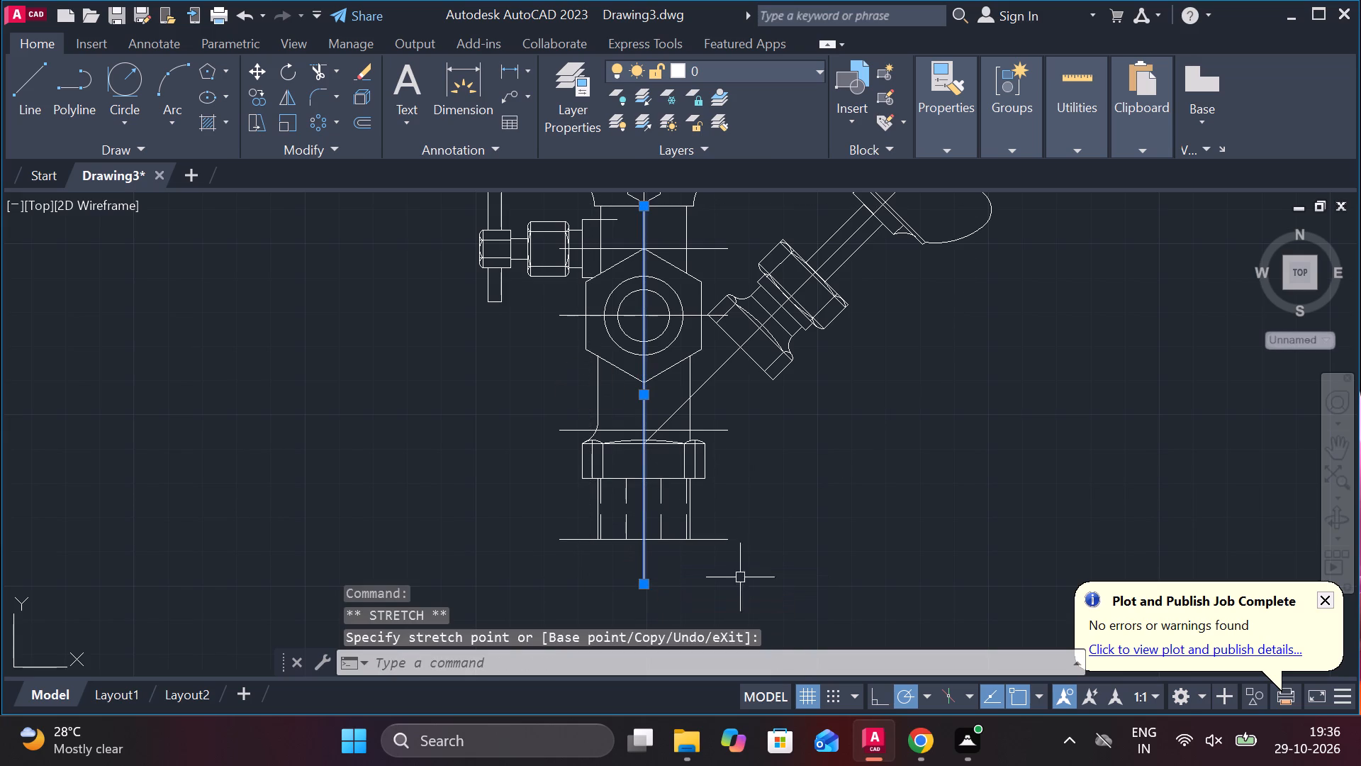
# Set the linetype of the vertical centreline's lower segment and its segment through the cylinder to CENTER, and clear the selection.
pyautogui.scroll(-2, 783, 497)
pyautogui.scroll(1, 834, 316)
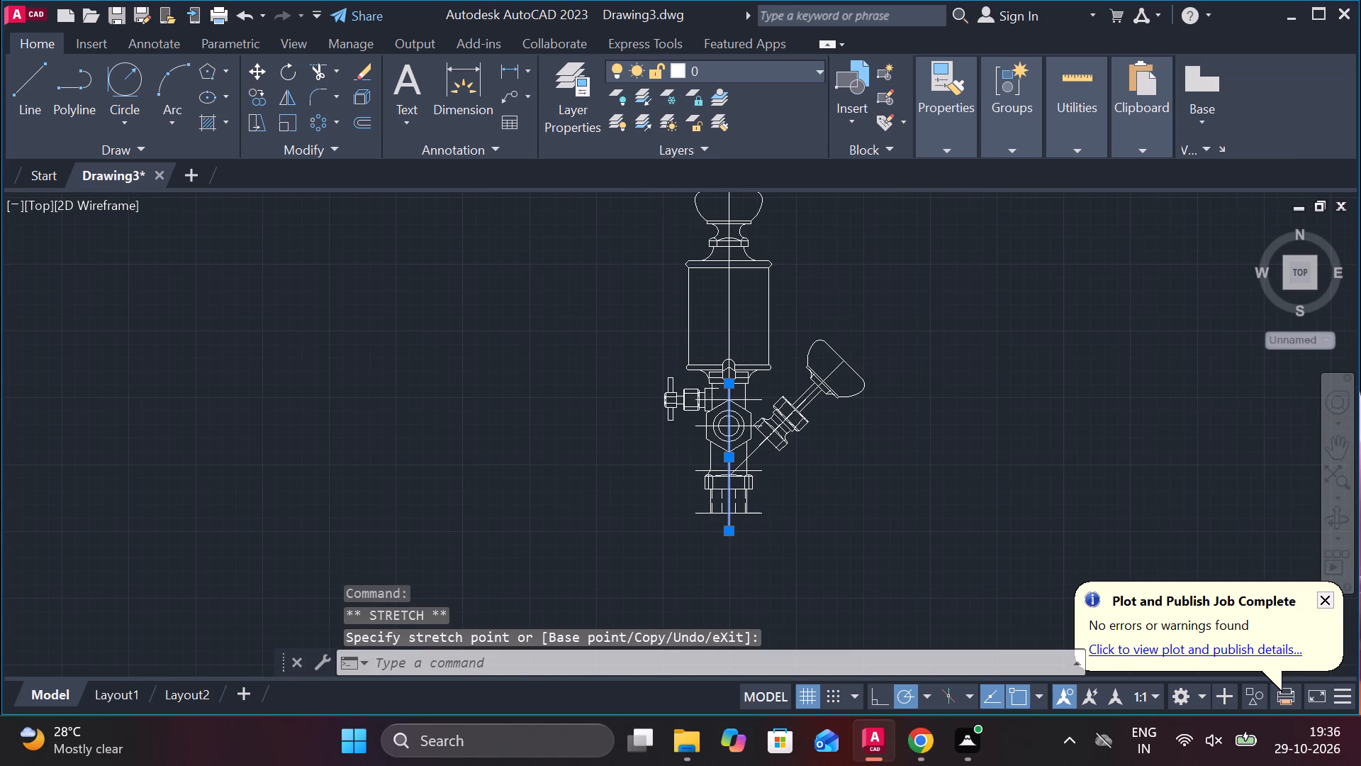
pyautogui.scroll(1, 828, 316)
pyautogui.scroll(-1, 828, 316)
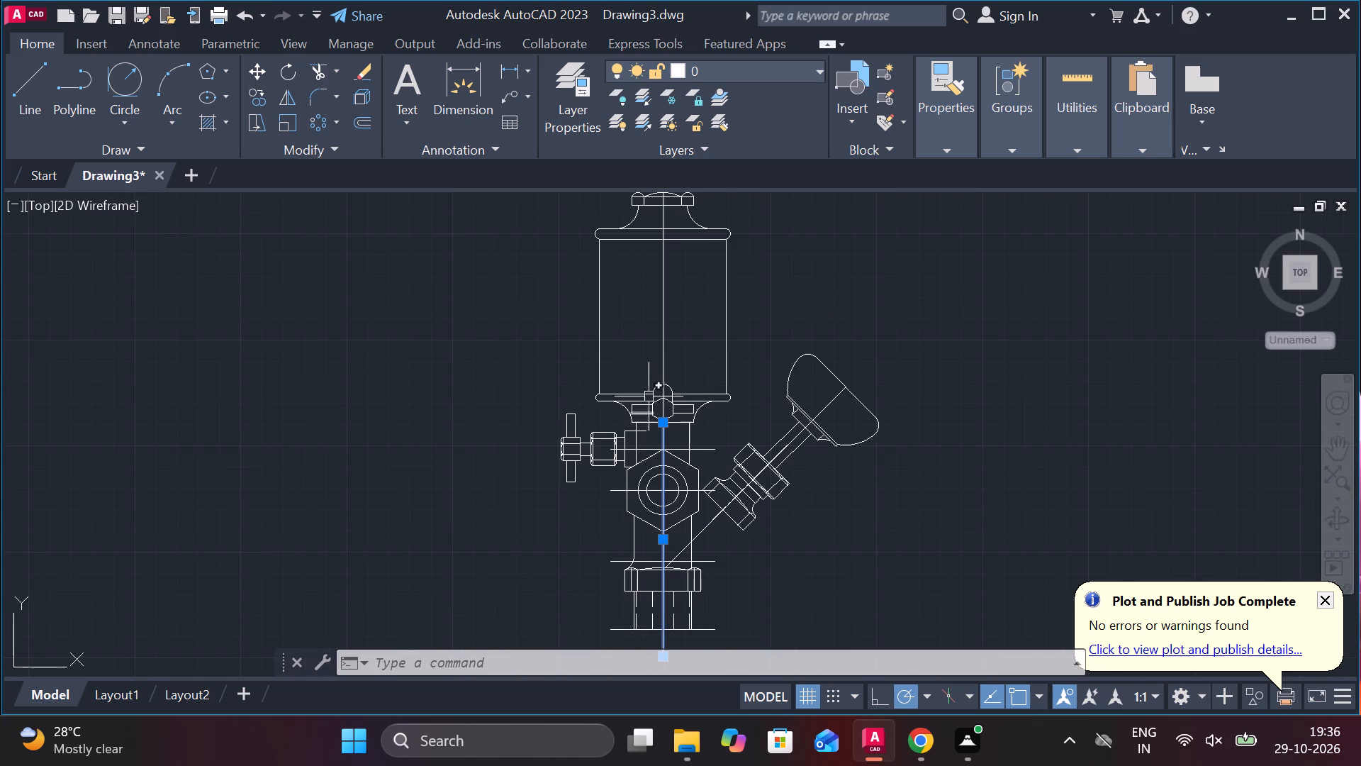
pyautogui.click(660, 335)
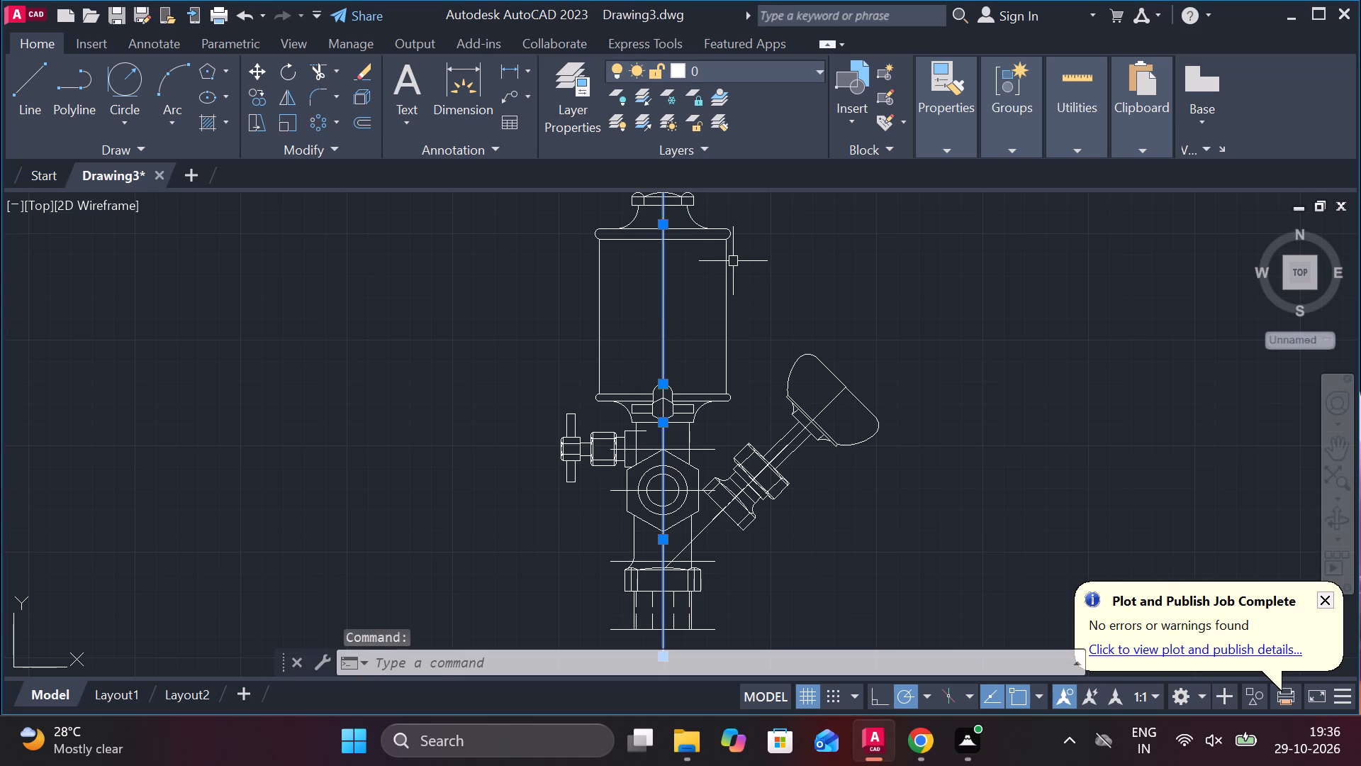
pyautogui.click(953, 153)
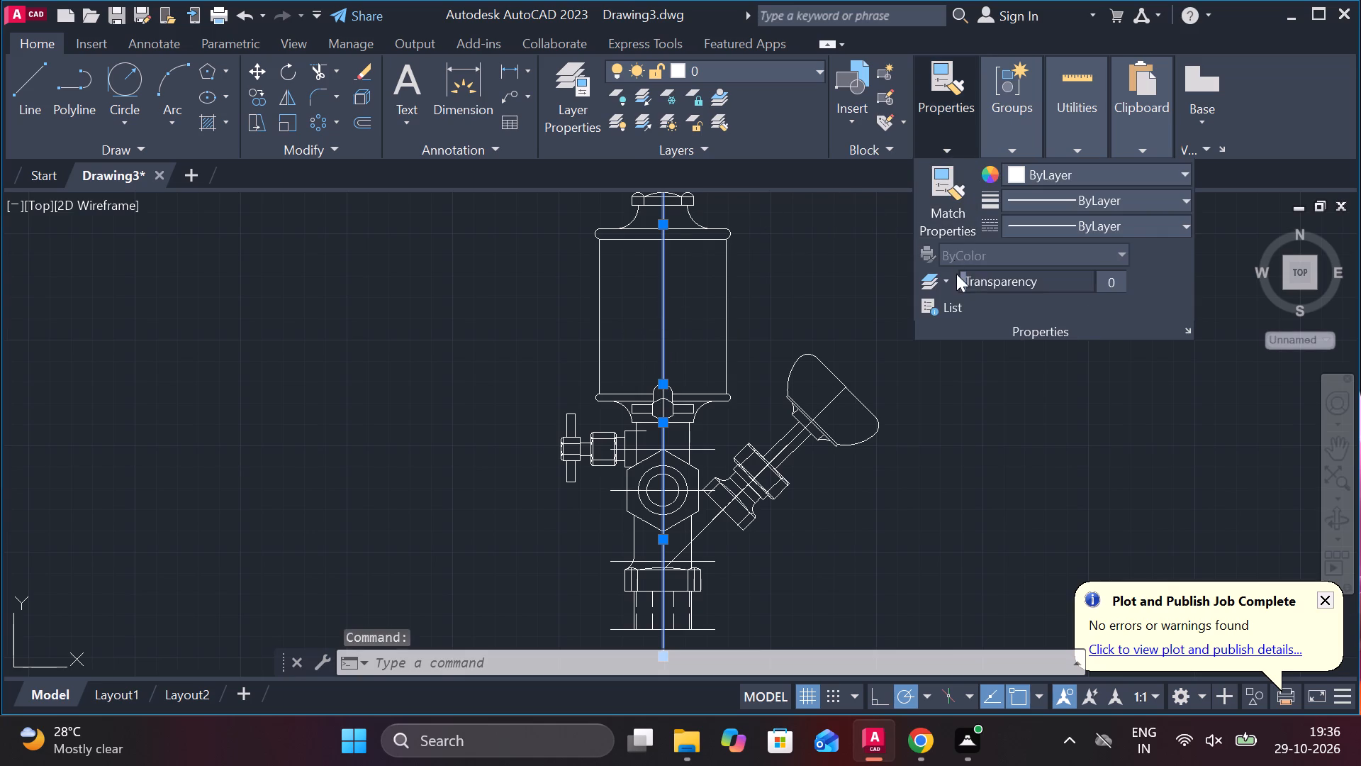
pyautogui.click(1141, 227)
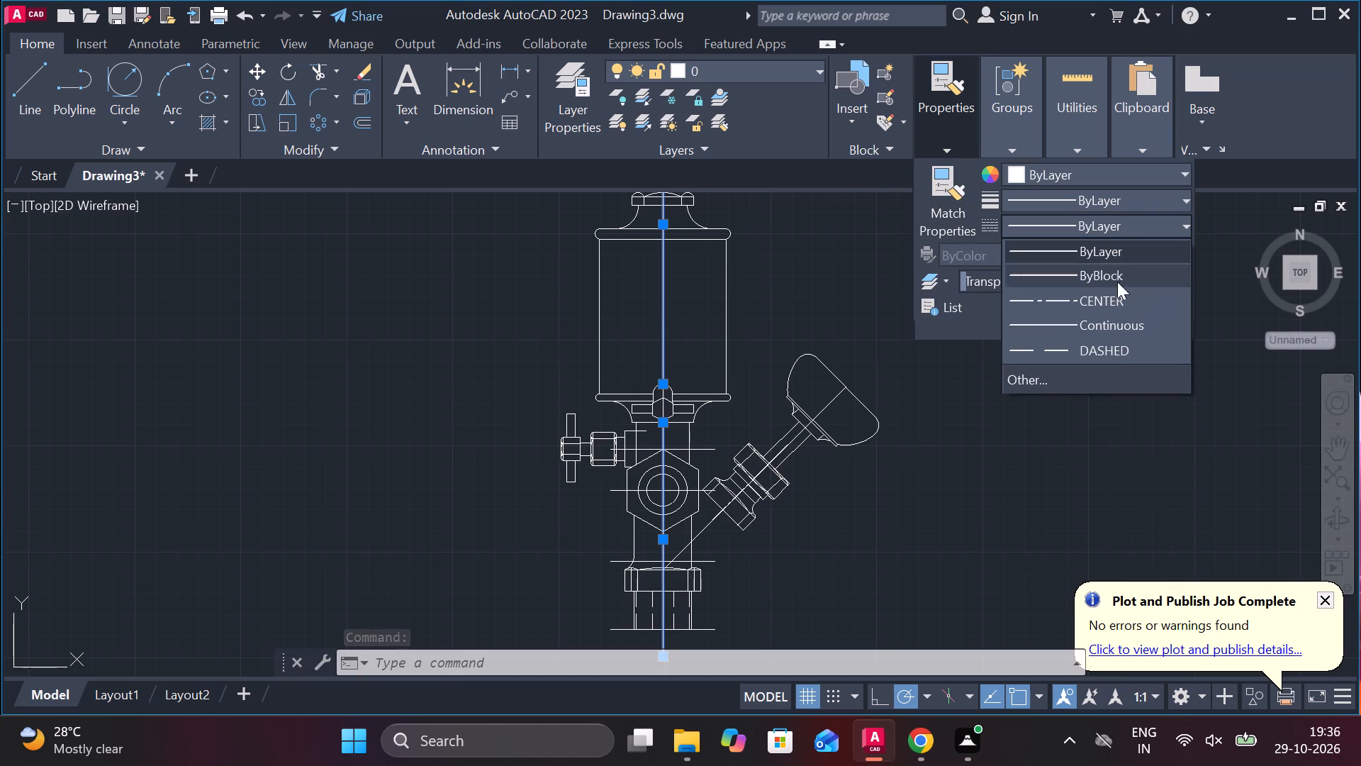
pyautogui.click(1109, 296)
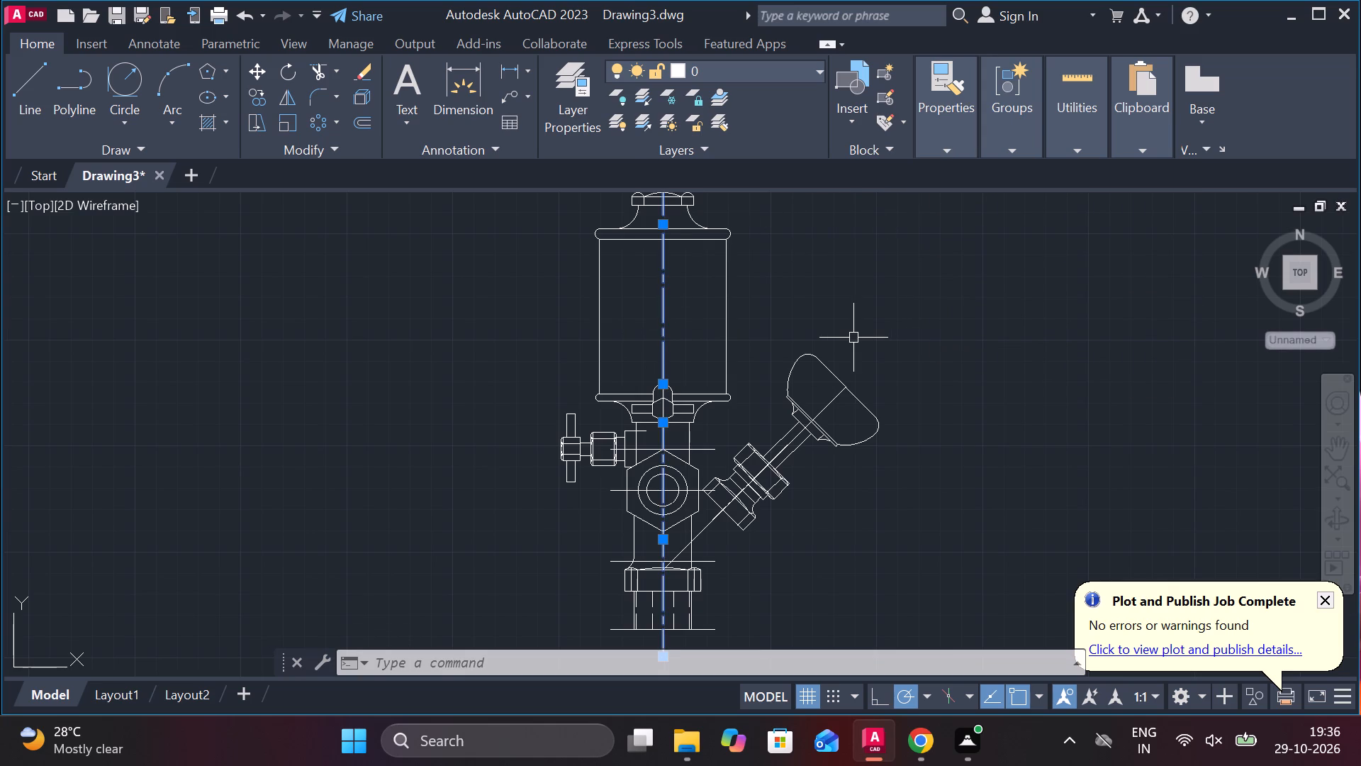
pyautogui.press('Escape')
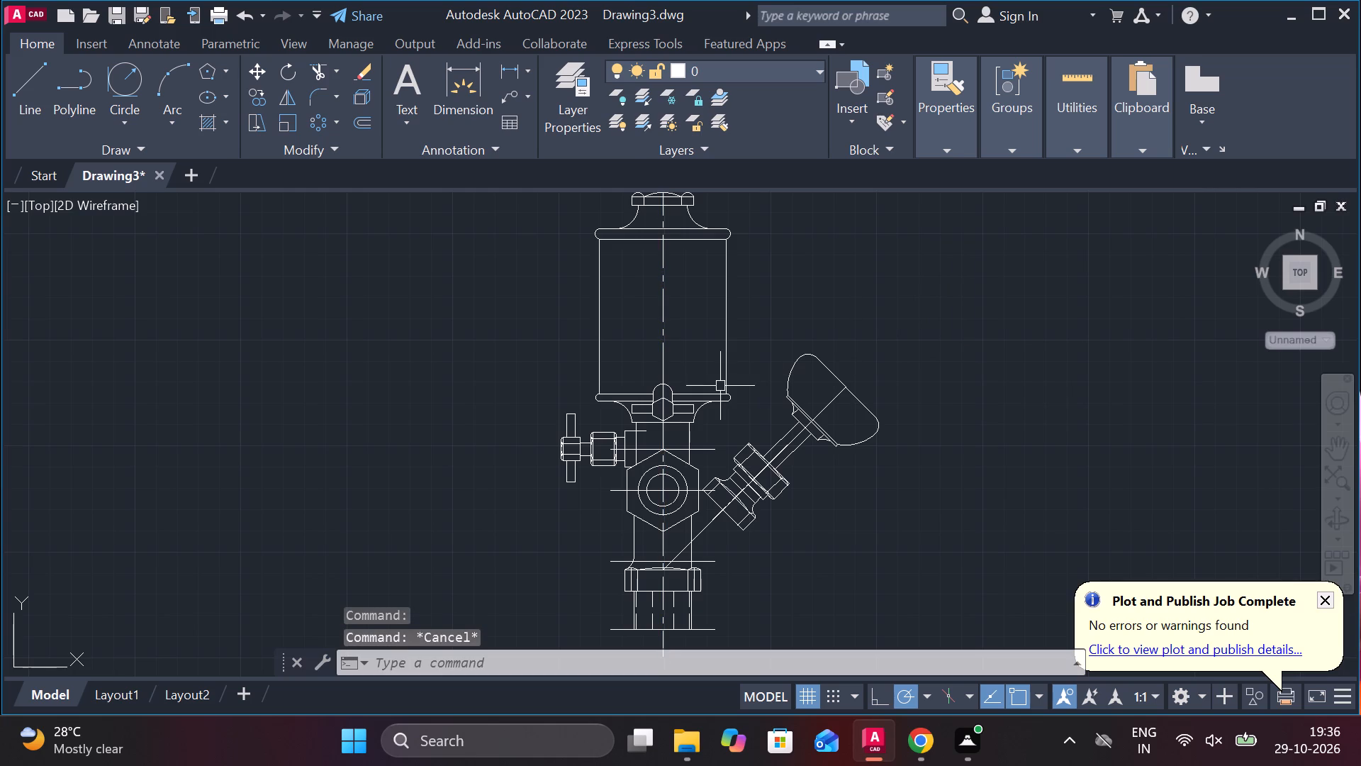
# Set the linetype of the short vertical line through the small hexagon and dome to CENTER, and clear the selection.
pyautogui.scroll(-2, 793, 340)
pyautogui.scroll(1, 851, 280)
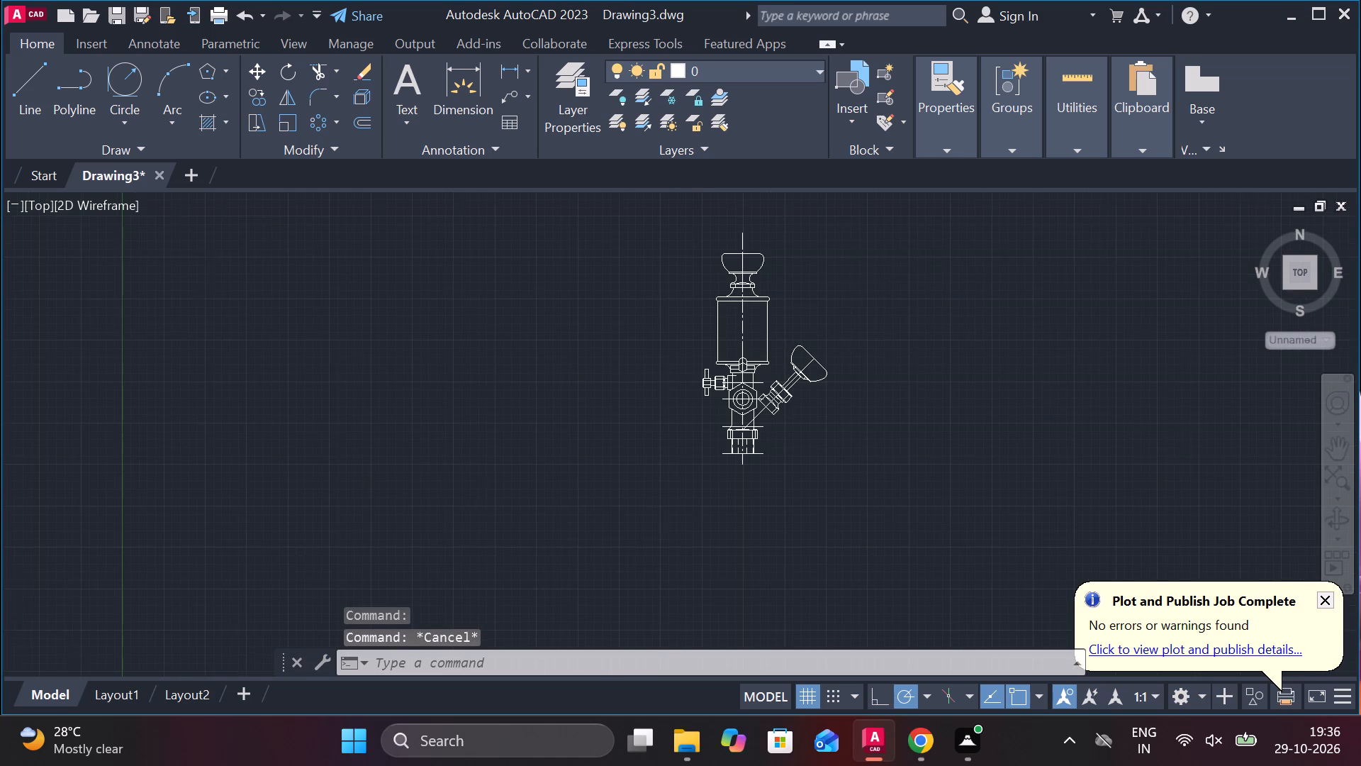
pyautogui.scroll(1, 851, 280)
pyautogui.scroll(2, 555, 502)
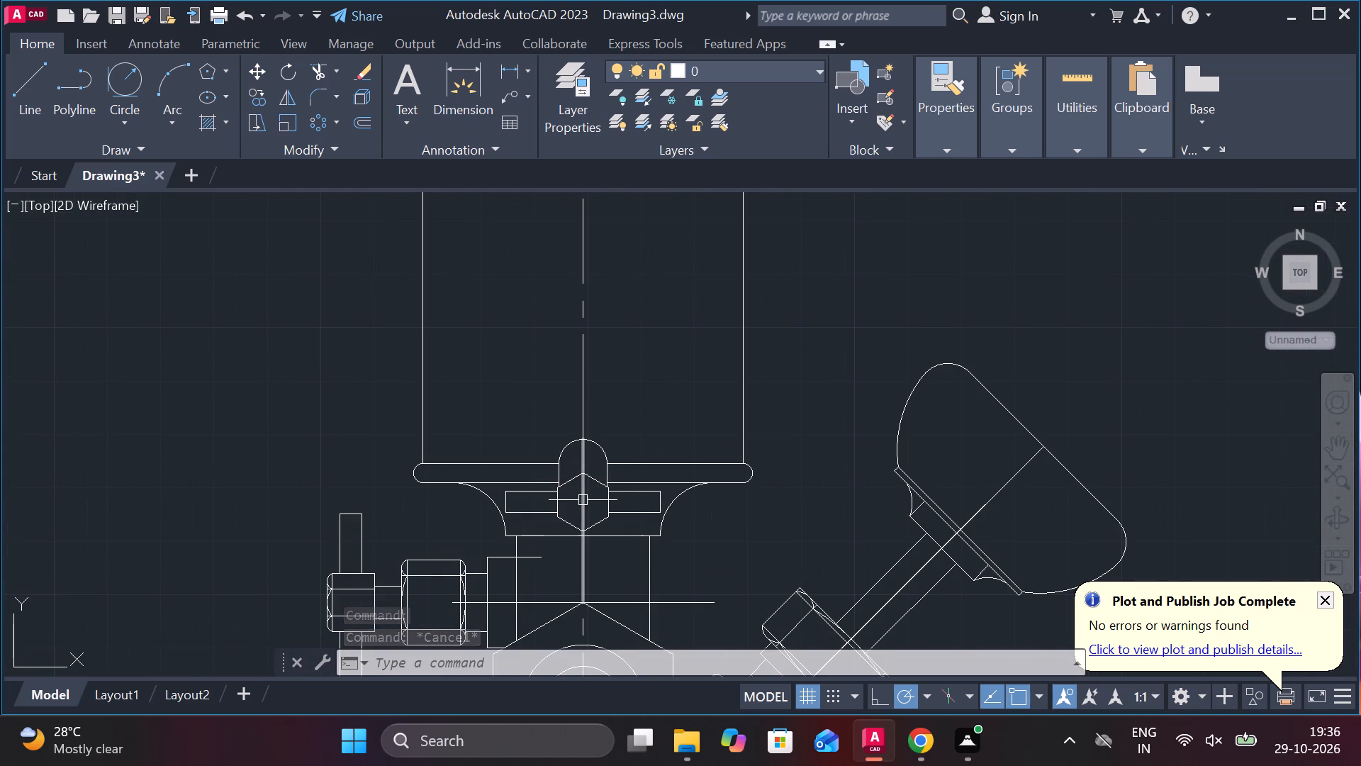
pyautogui.click(583, 500)
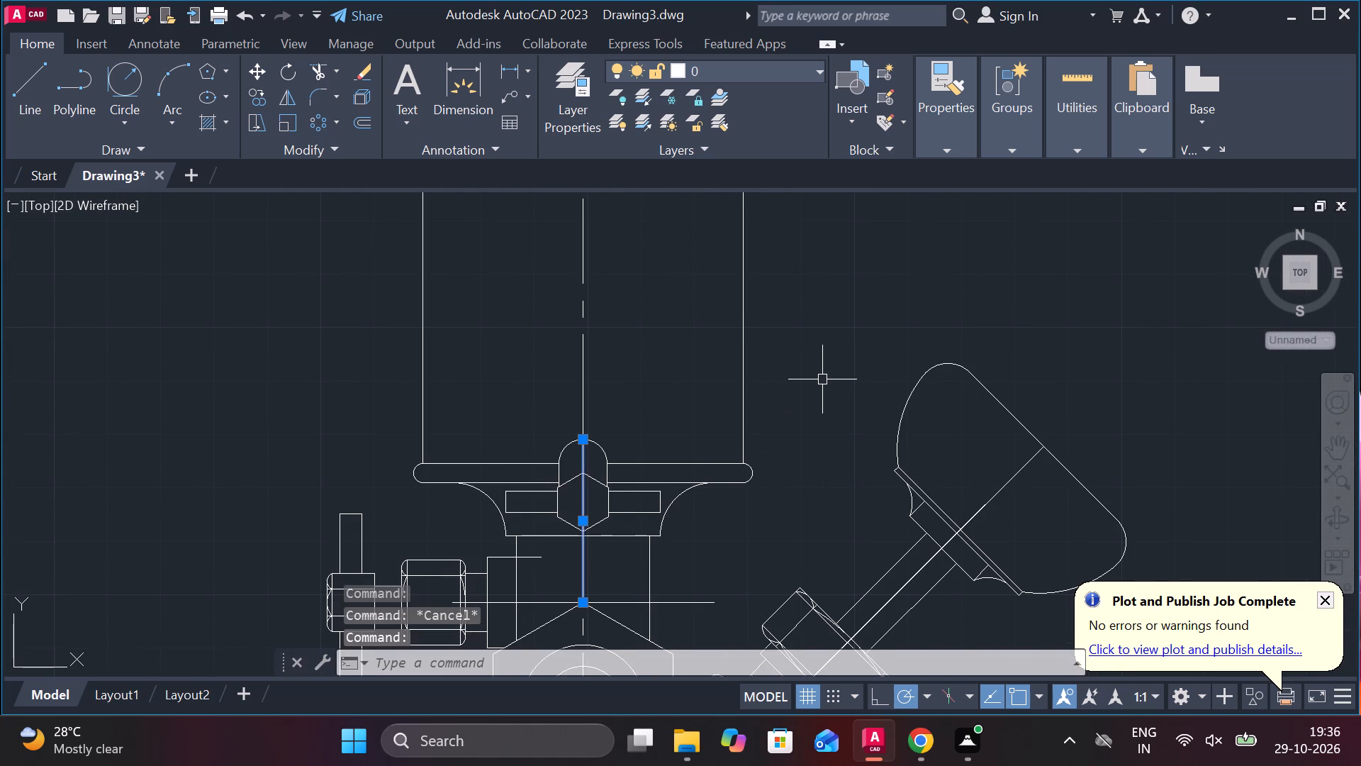
pyautogui.press('Escape')
pyautogui.scroll(-2, 659, 504)
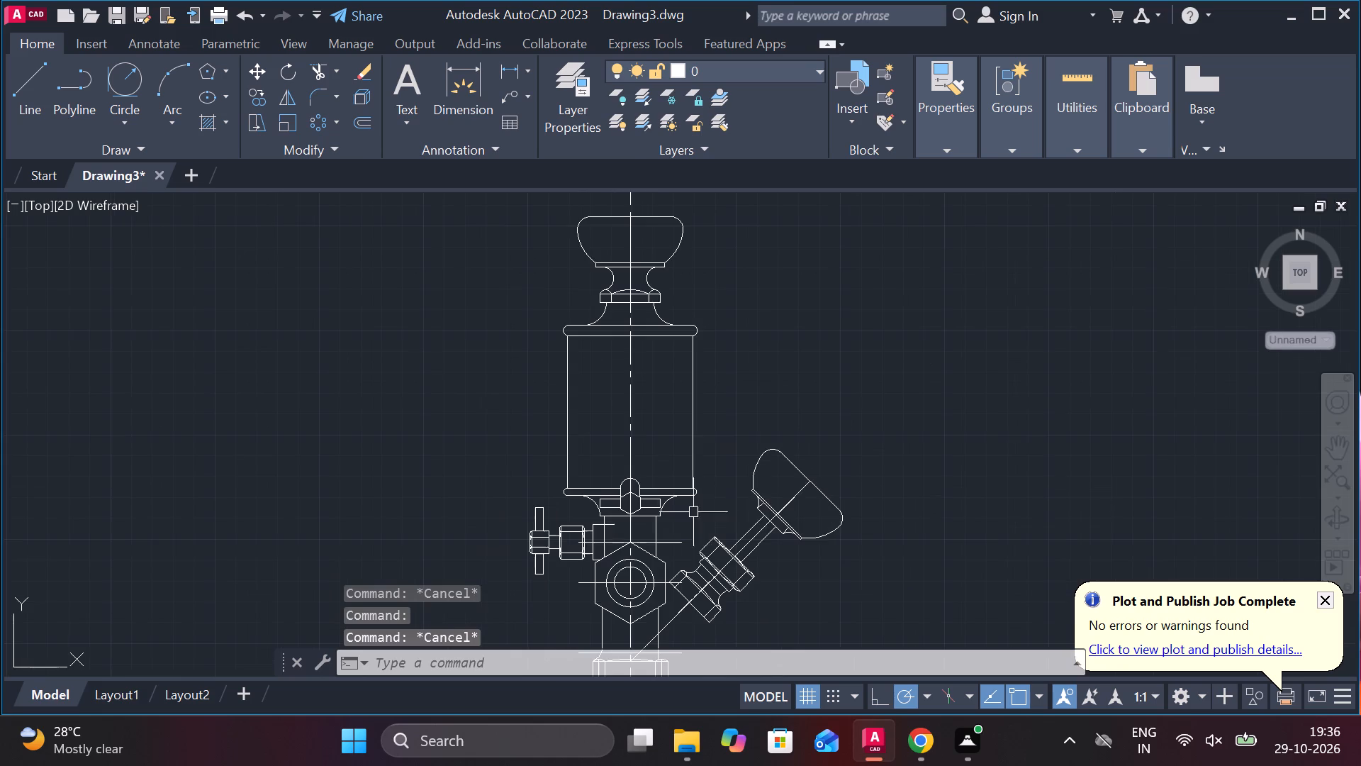
pyautogui.scroll(-2, 747, 472)
pyautogui.scroll(2, 806, 594)
pyautogui.scroll(-1, 694, 494)
pyautogui.scroll(2, 551, 293)
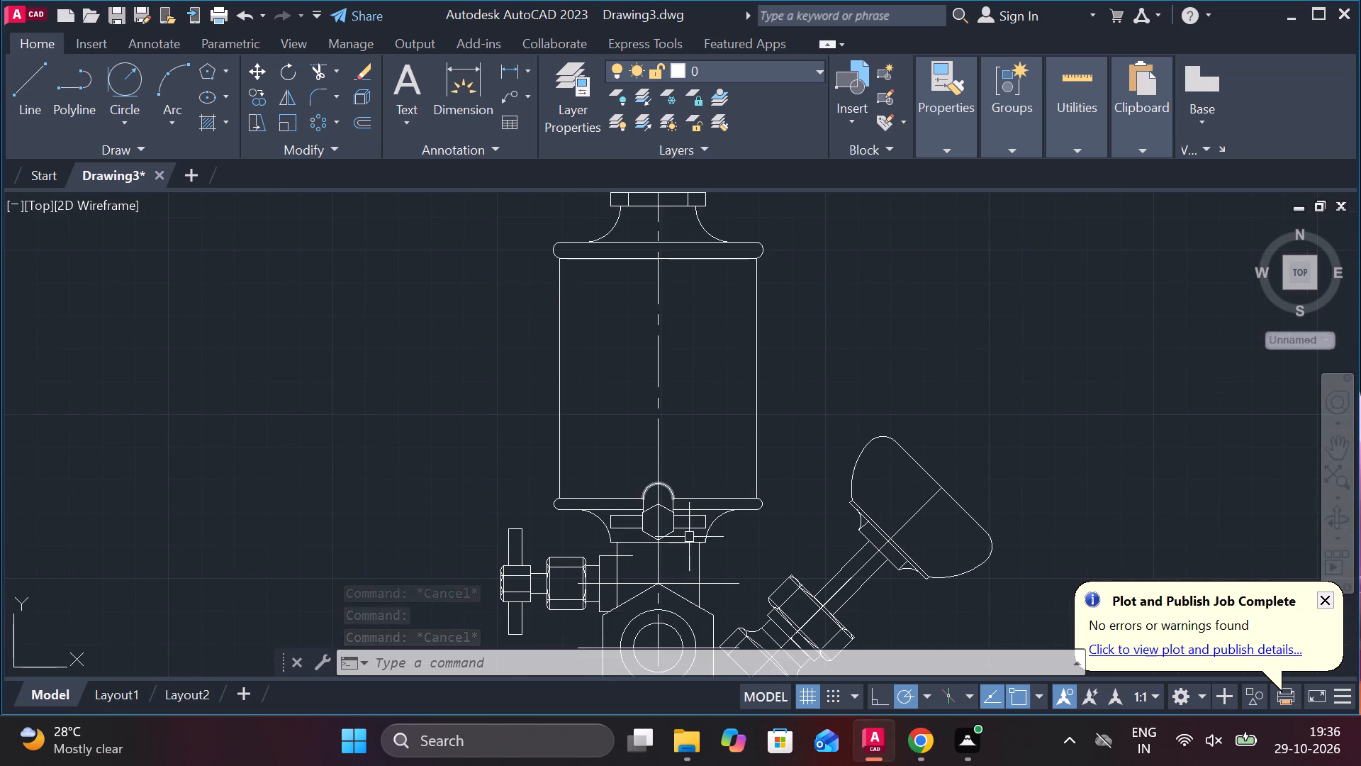
pyautogui.click(657, 524)
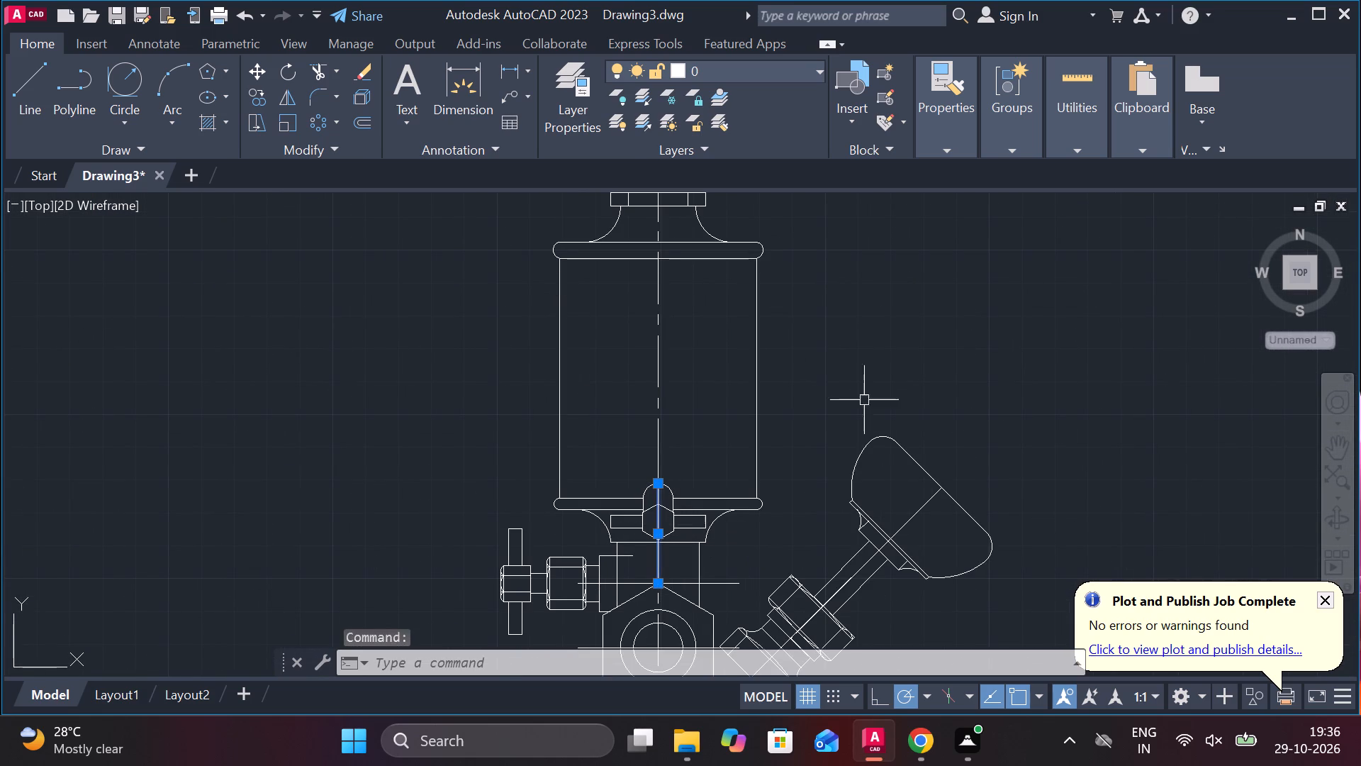
pyautogui.click(968, 140)
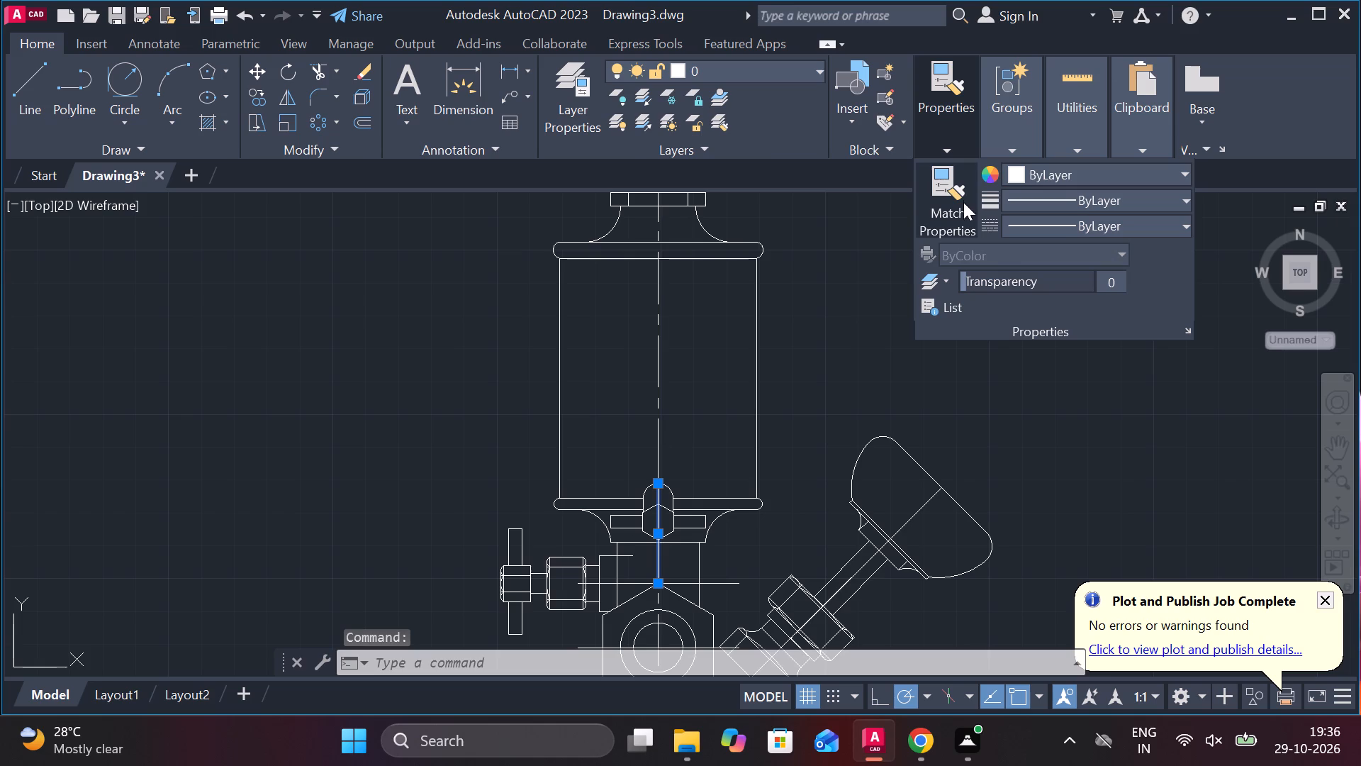
pyautogui.click(1063, 223)
pyautogui.click(1055, 298)
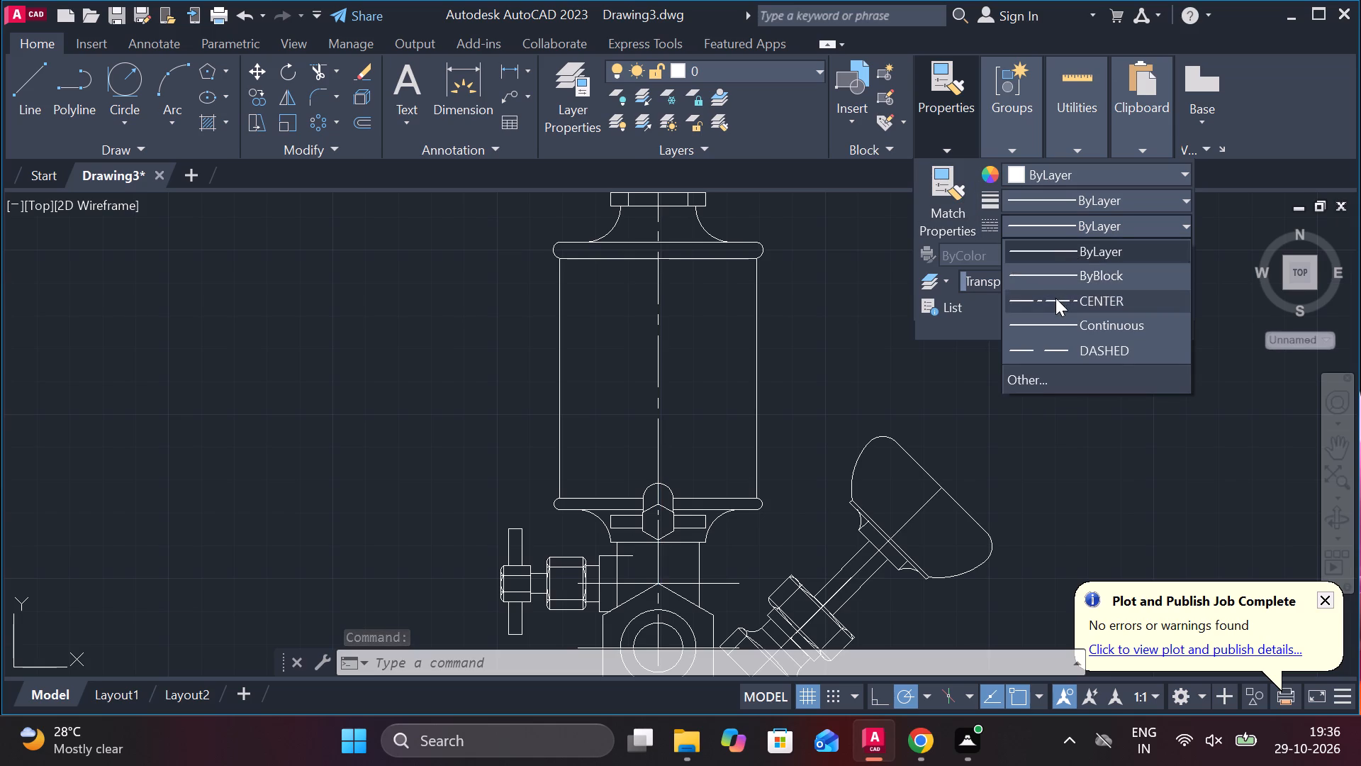
pyautogui.press('Escape')
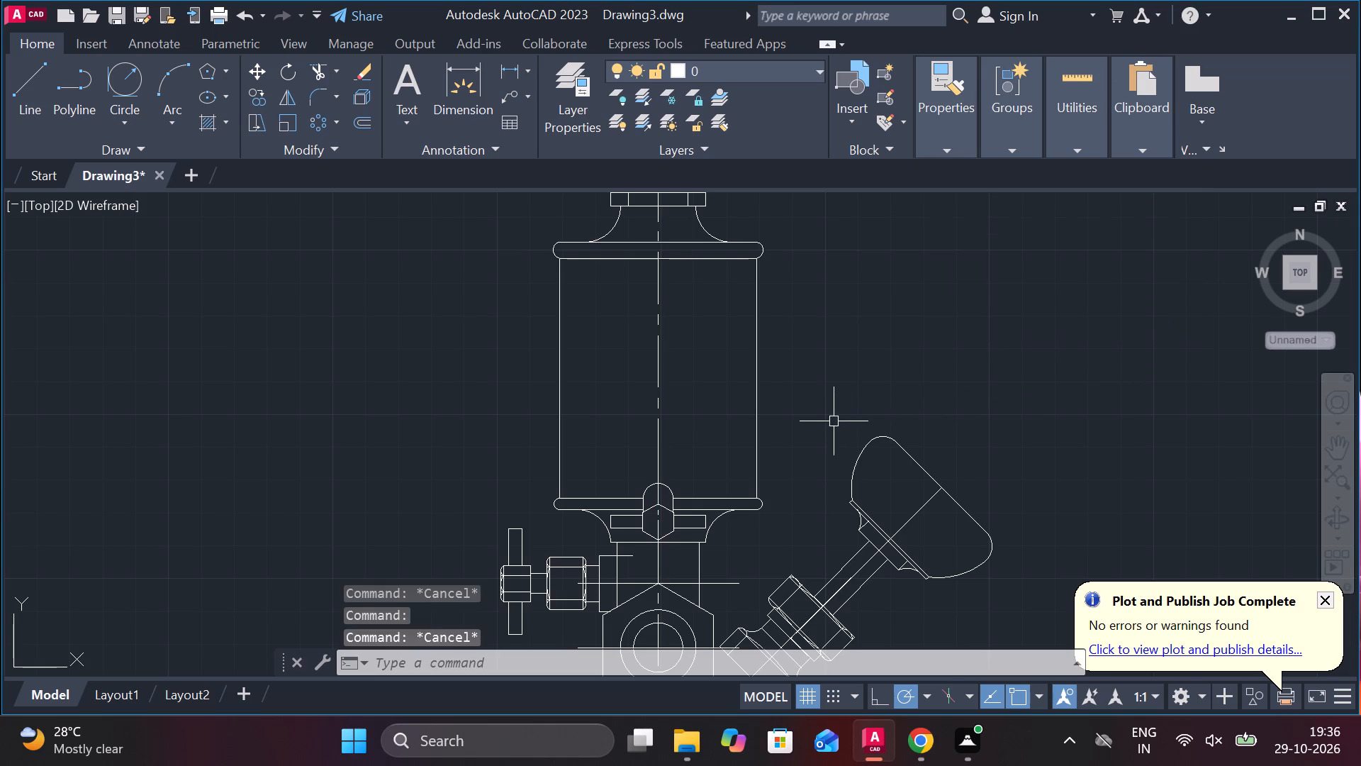
# Delete the horizontal construction line crossing the lower body just above the base nut.
pyautogui.scroll(-2, 831, 418)
pyautogui.scroll(3, 921, 438)
pyautogui.scroll(-1, 921, 438)
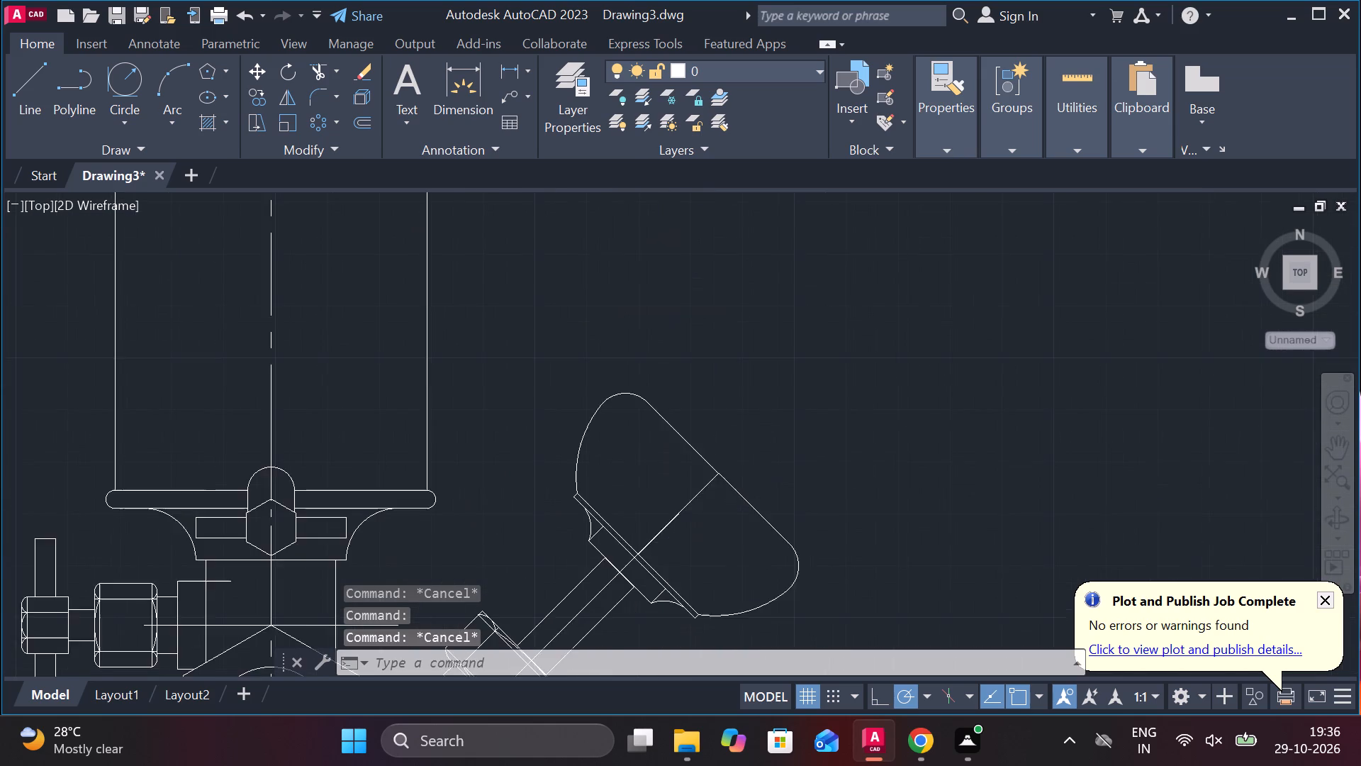
pyautogui.scroll(-1, 921, 438)
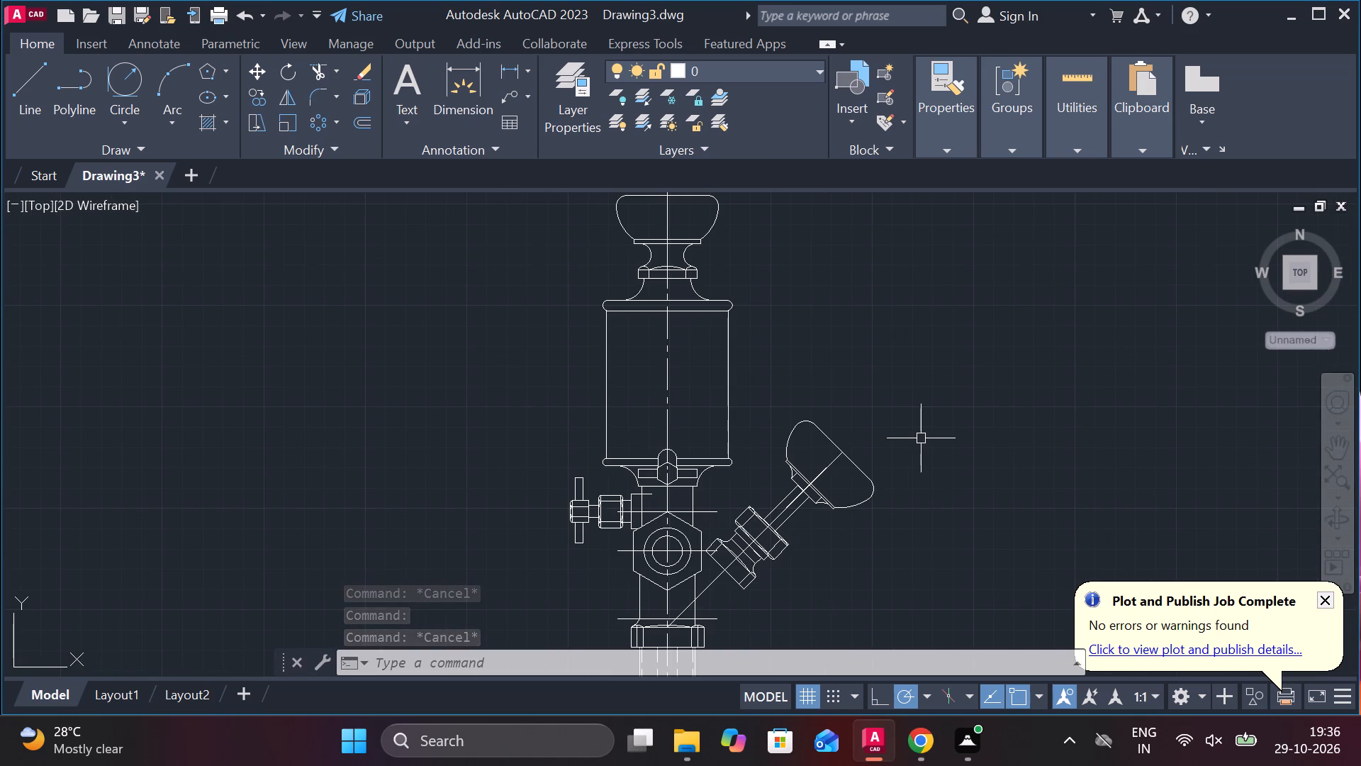
pyautogui.scroll(-2, 817, 410)
pyautogui.scroll(4, 805, 458)
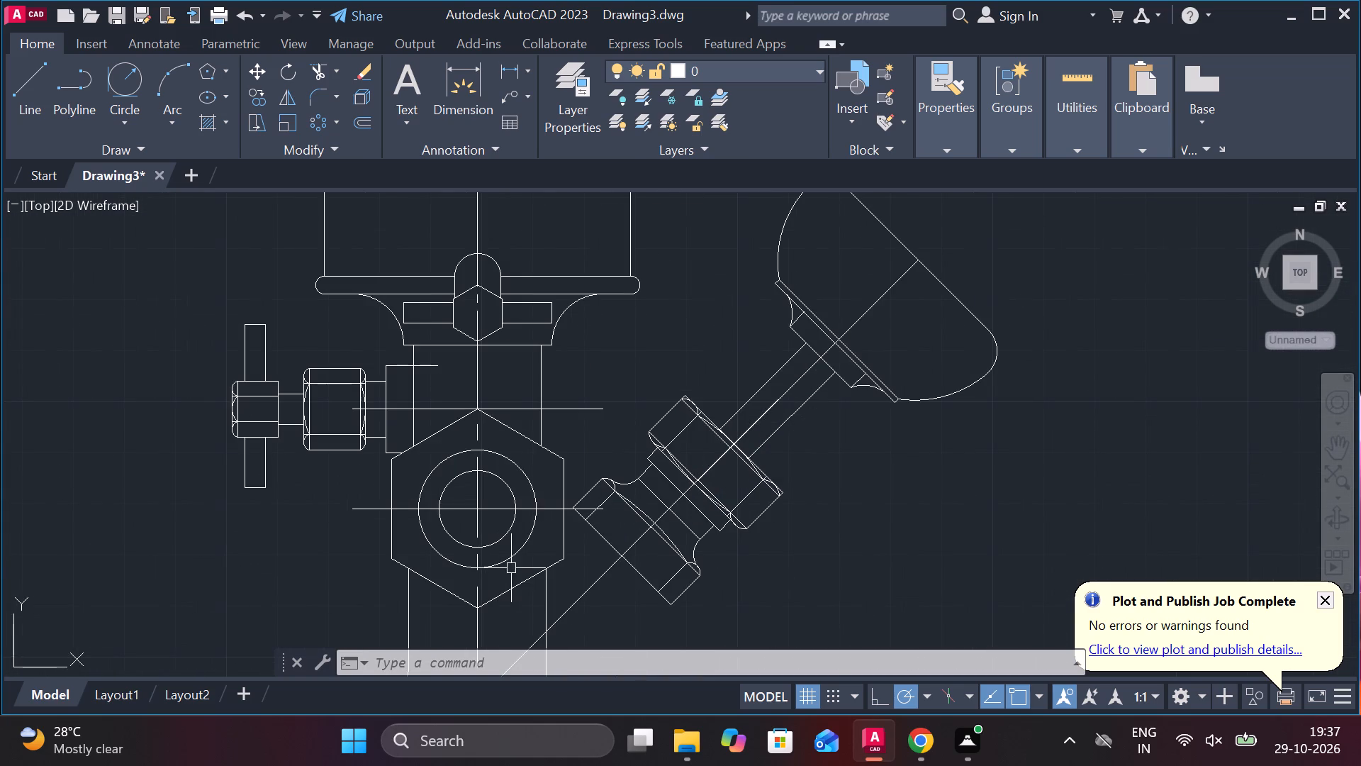
pyautogui.scroll(-2, 702, 506)
pyautogui.scroll(2, 693, 600)
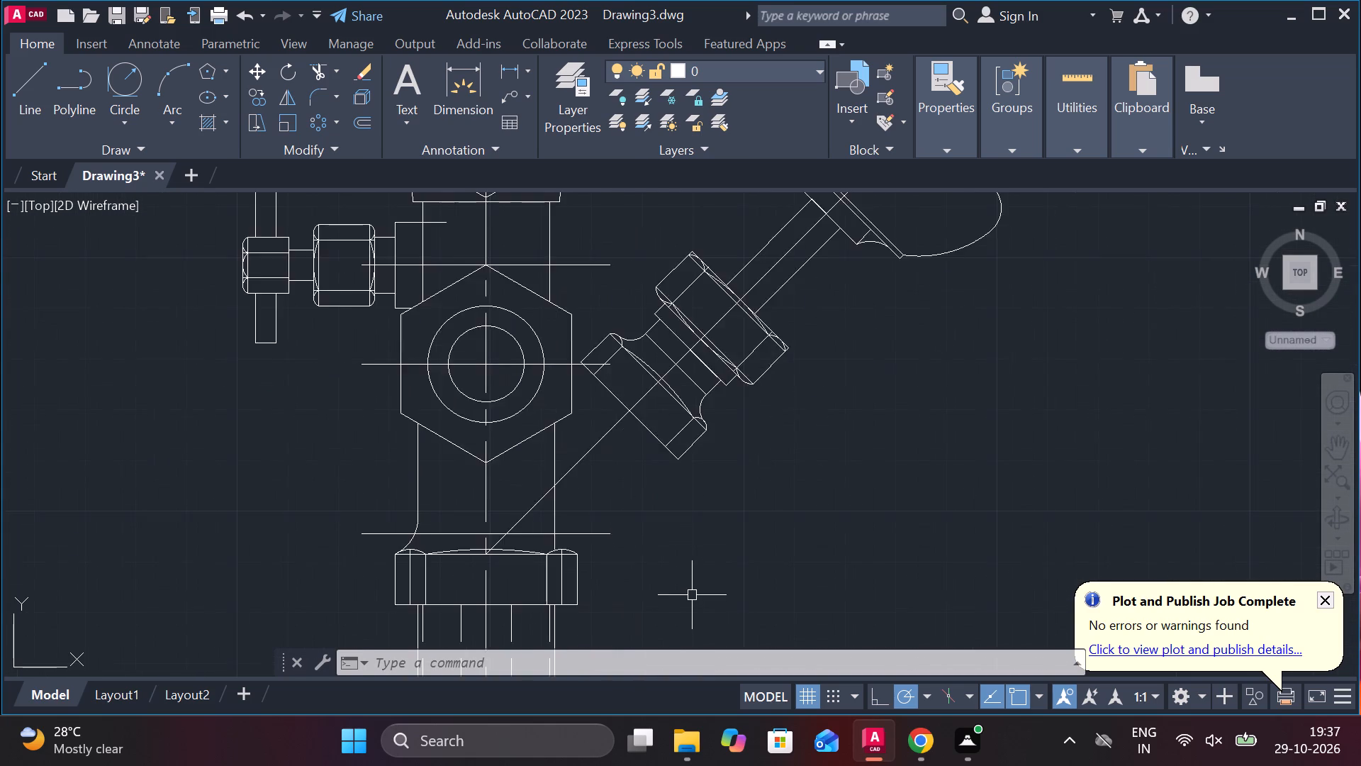
pyautogui.scroll(1, 692, 592)
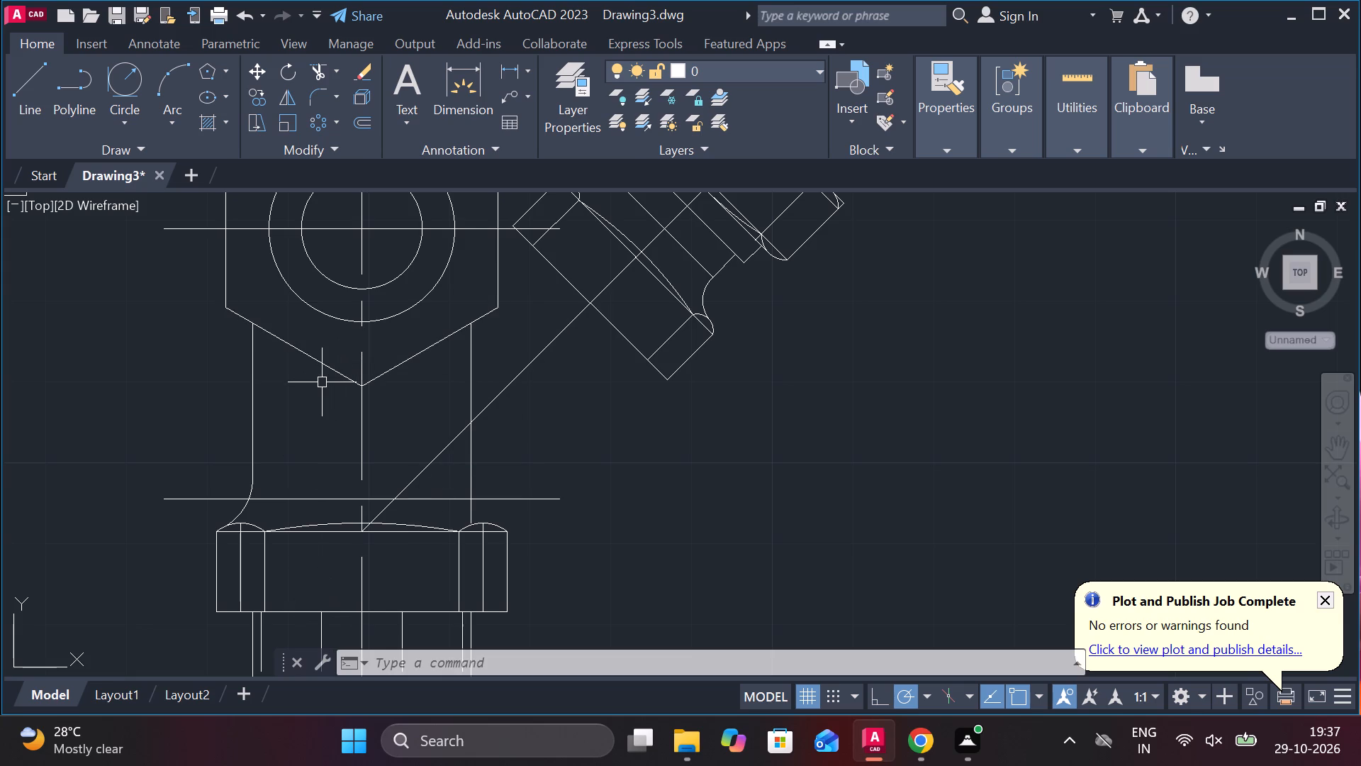
pyautogui.scroll(-2, 392, 501)
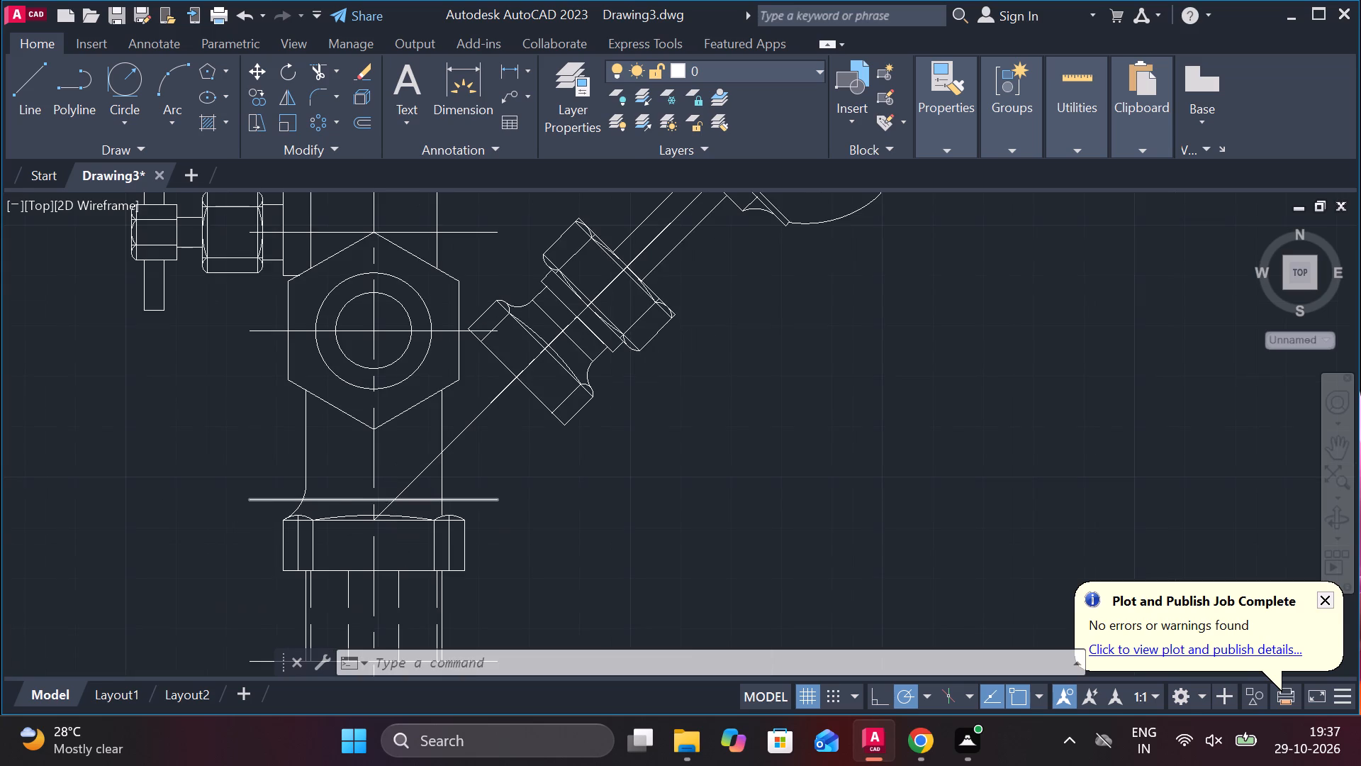
pyautogui.click(454, 502)
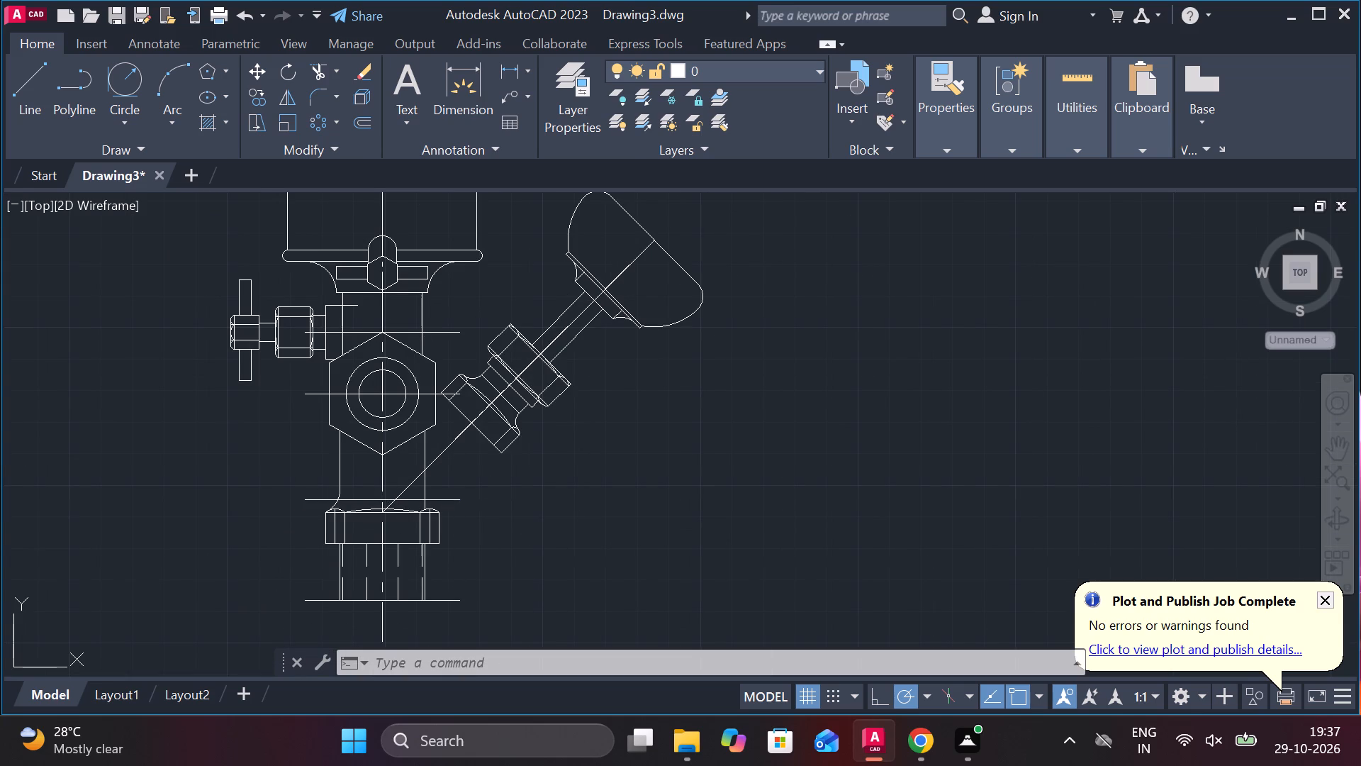
pyautogui.press('Delete')
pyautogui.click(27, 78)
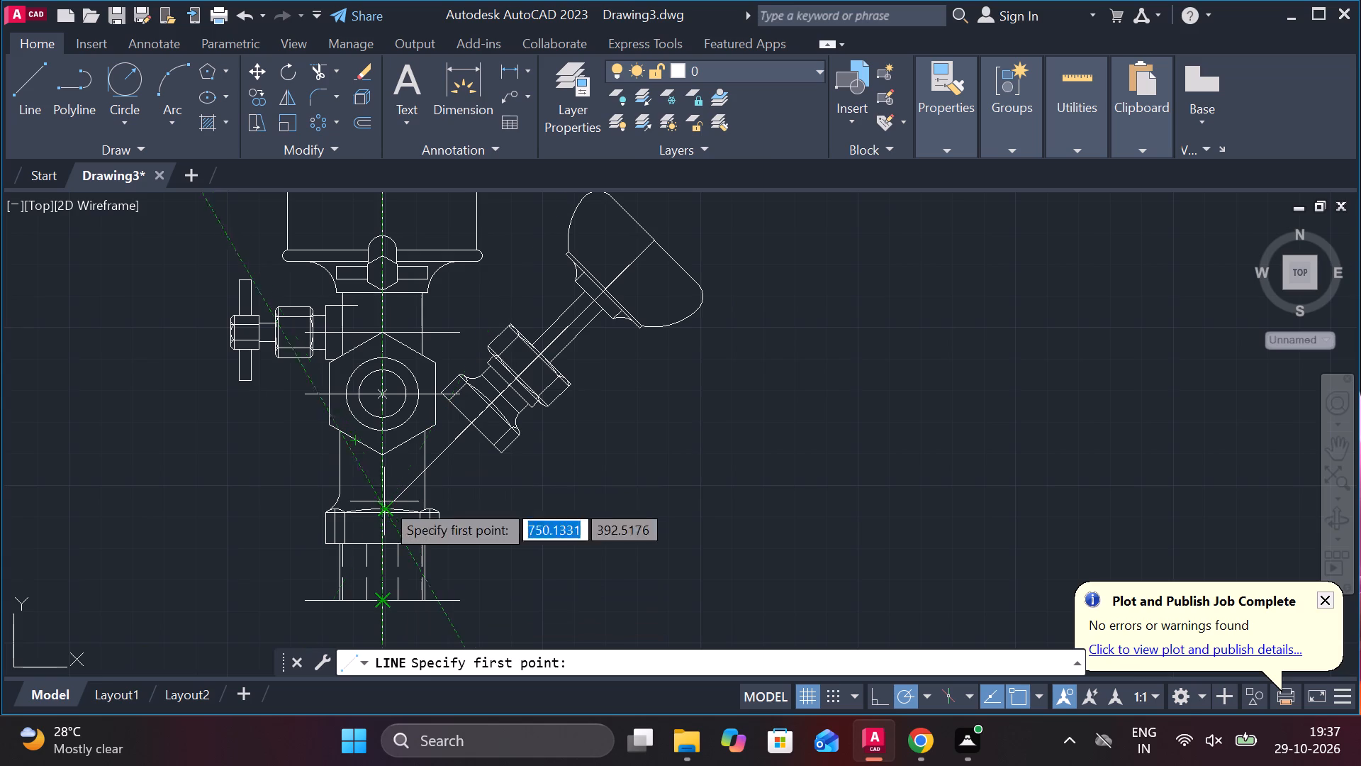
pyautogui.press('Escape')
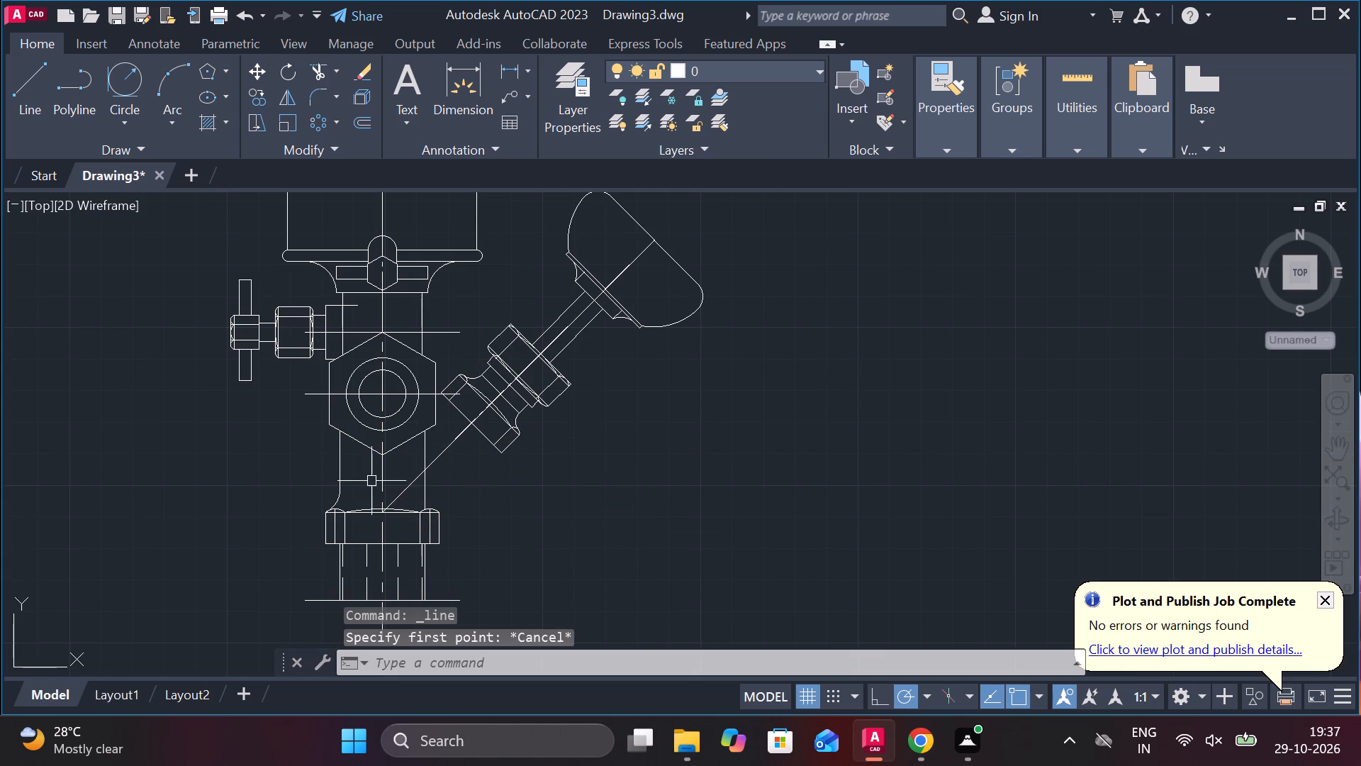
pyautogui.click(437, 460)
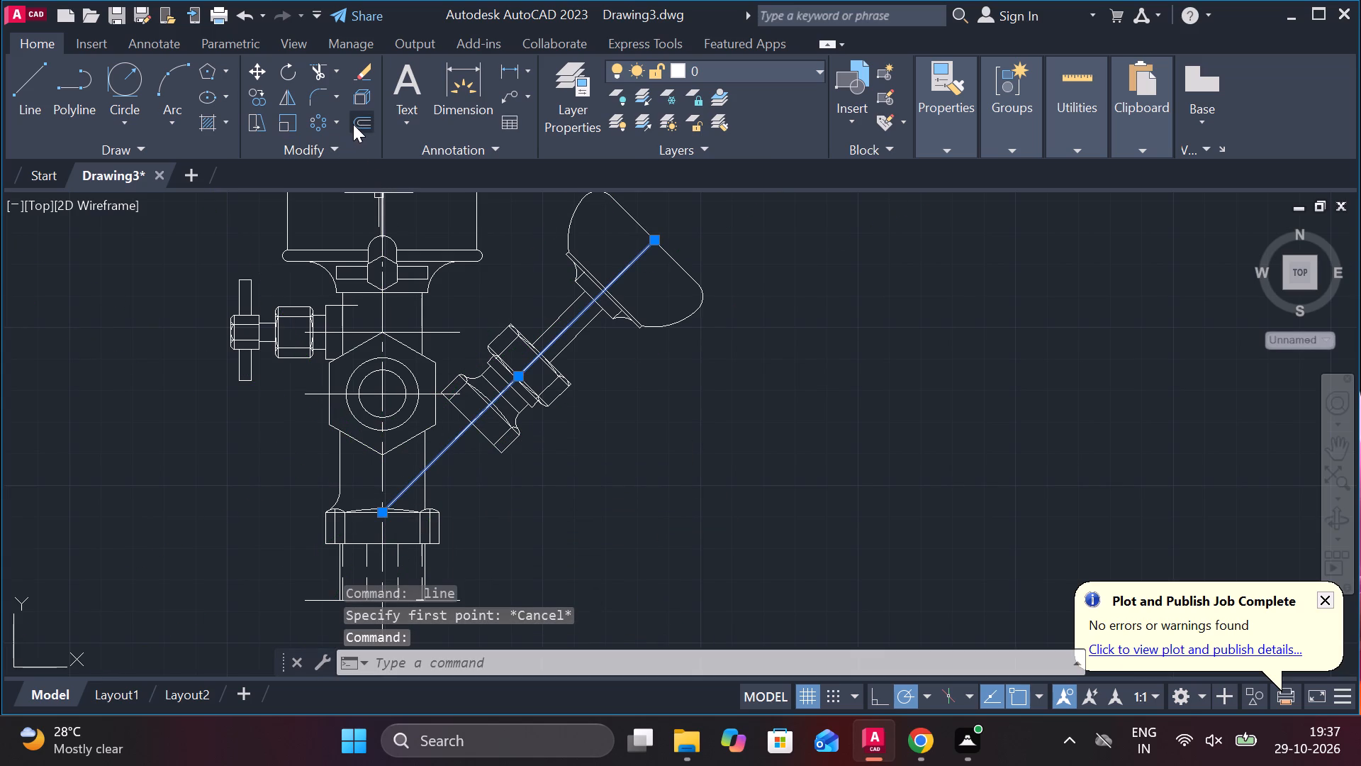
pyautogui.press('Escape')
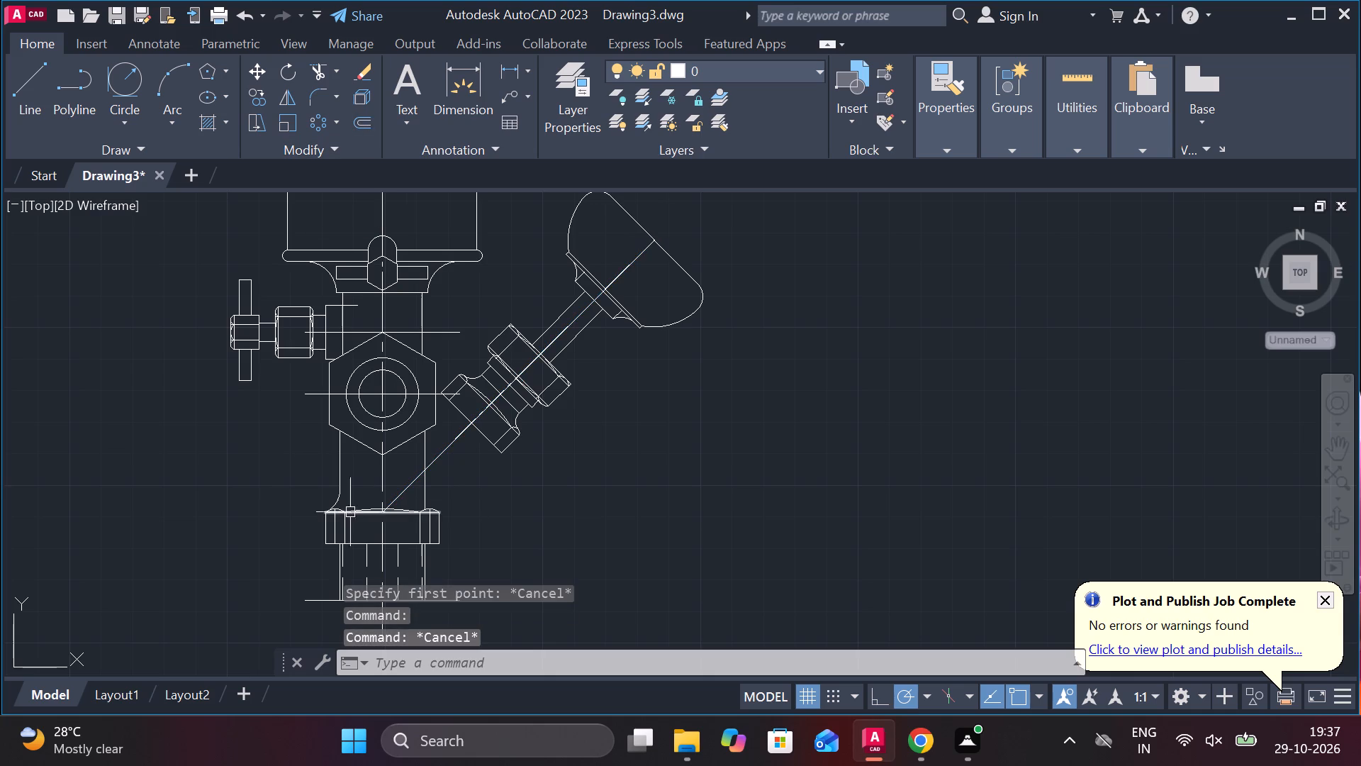
# Draw a line from the centre of the base nut's top edge along the diagonal centreline to the angled branch's lower end face.
pyautogui.click(31, 70)
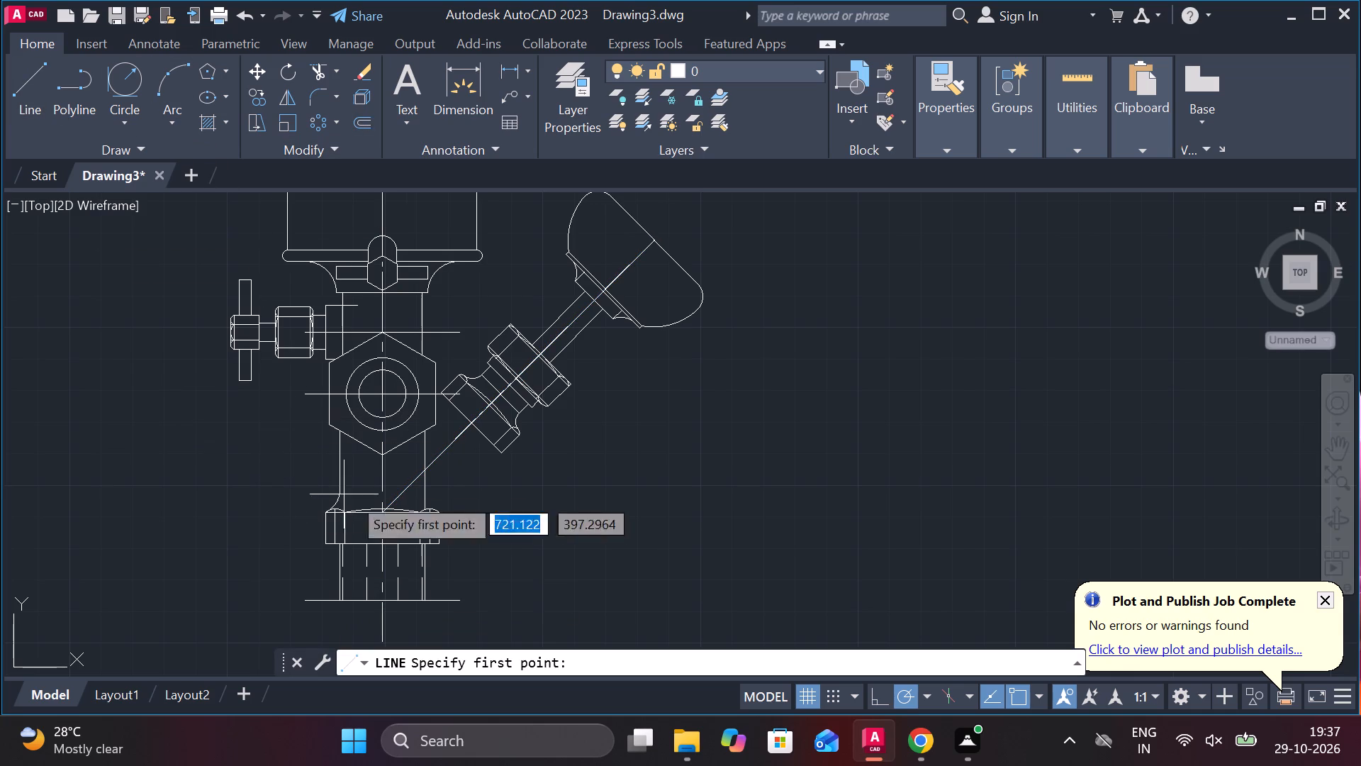
pyautogui.scroll(3, 390, 514)
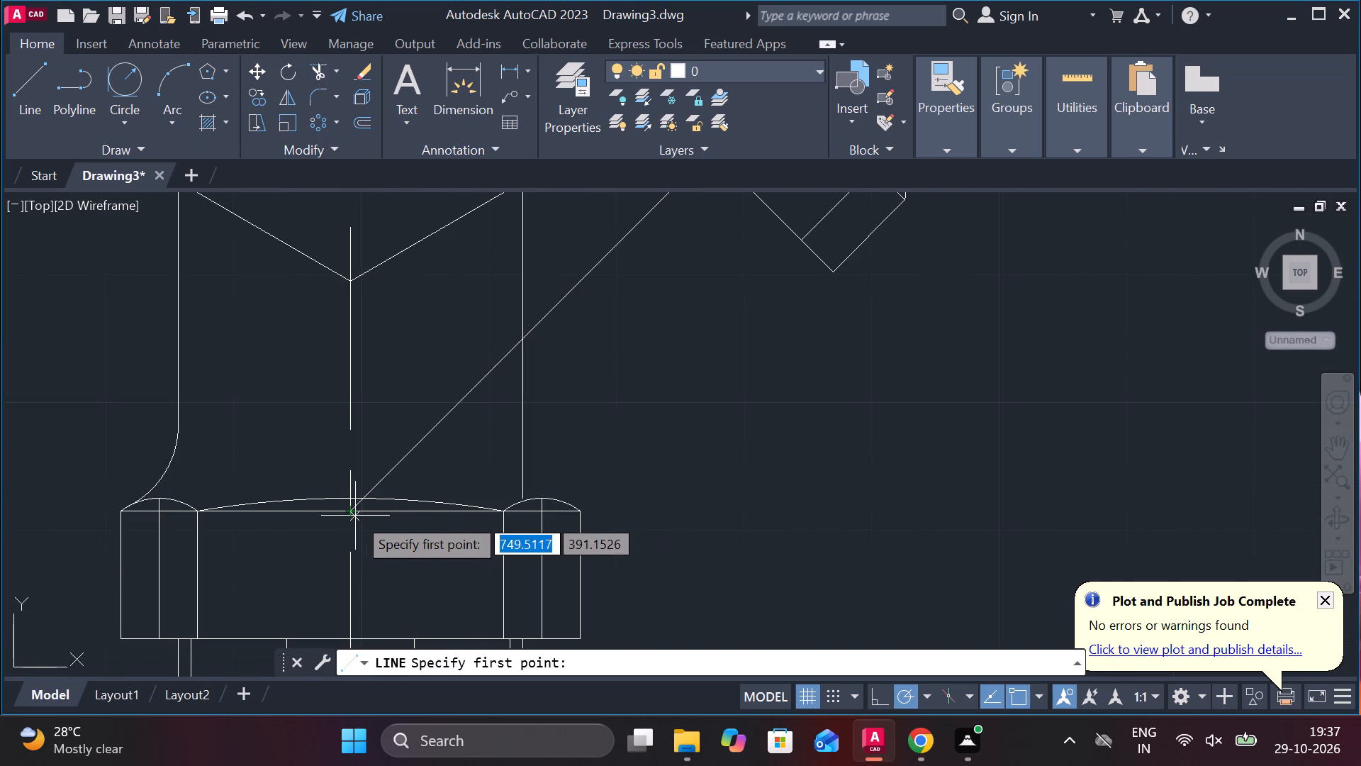
pyautogui.click(355, 509)
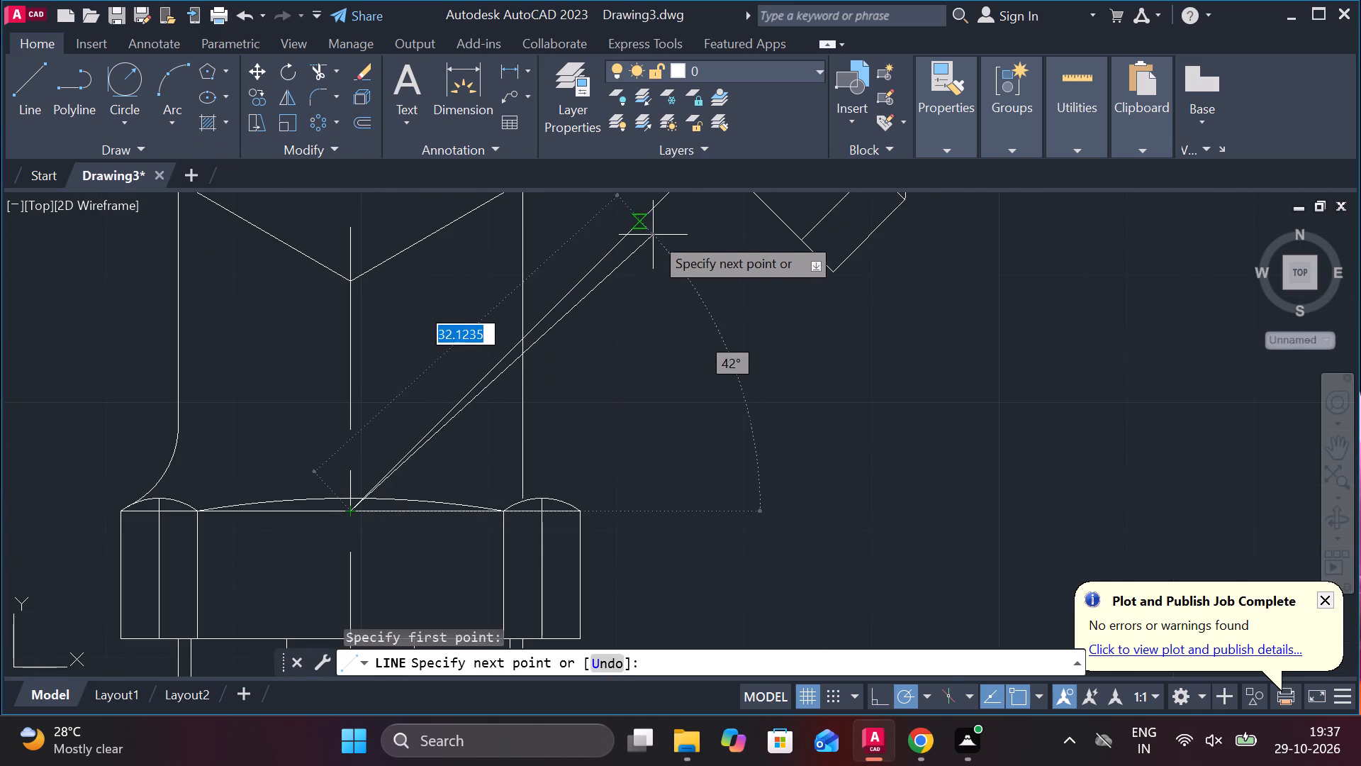
pyautogui.scroll(-3, 640, 243)
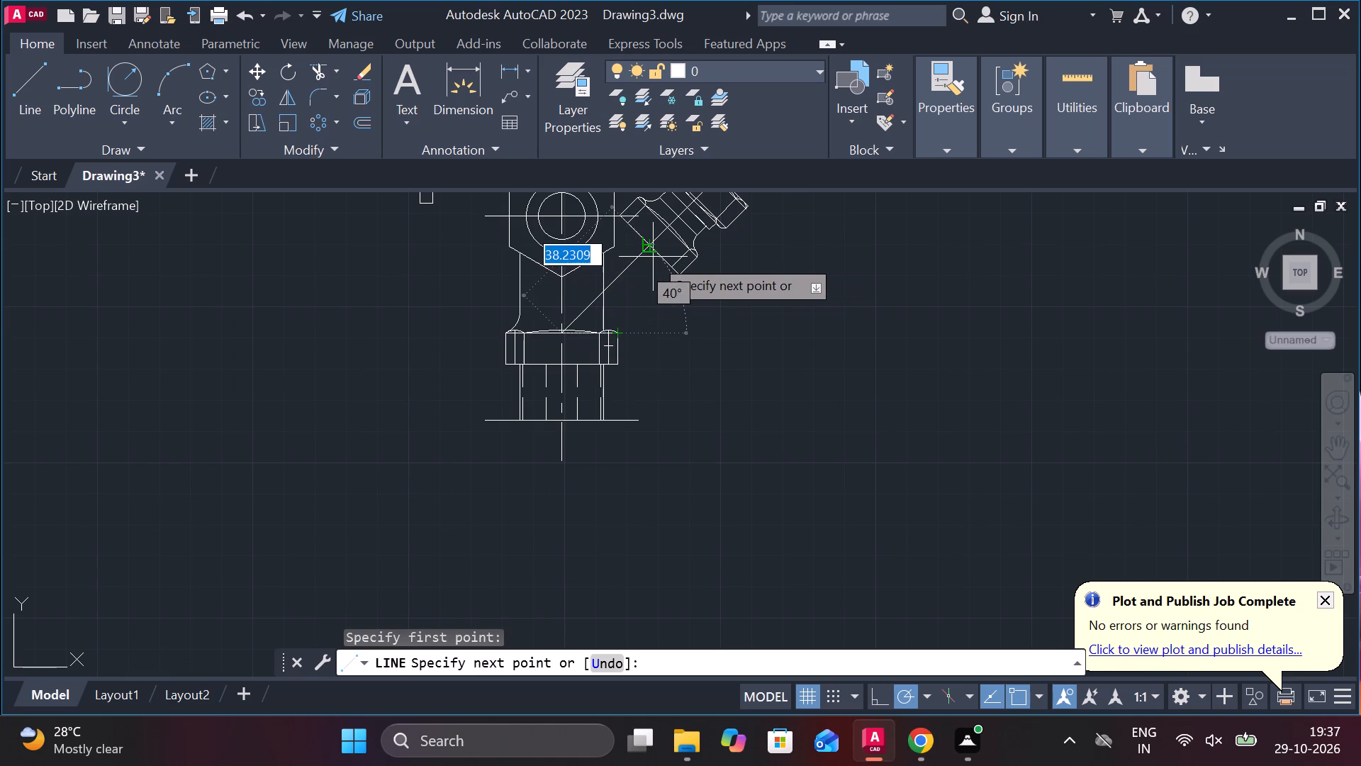
pyautogui.click(651, 244)
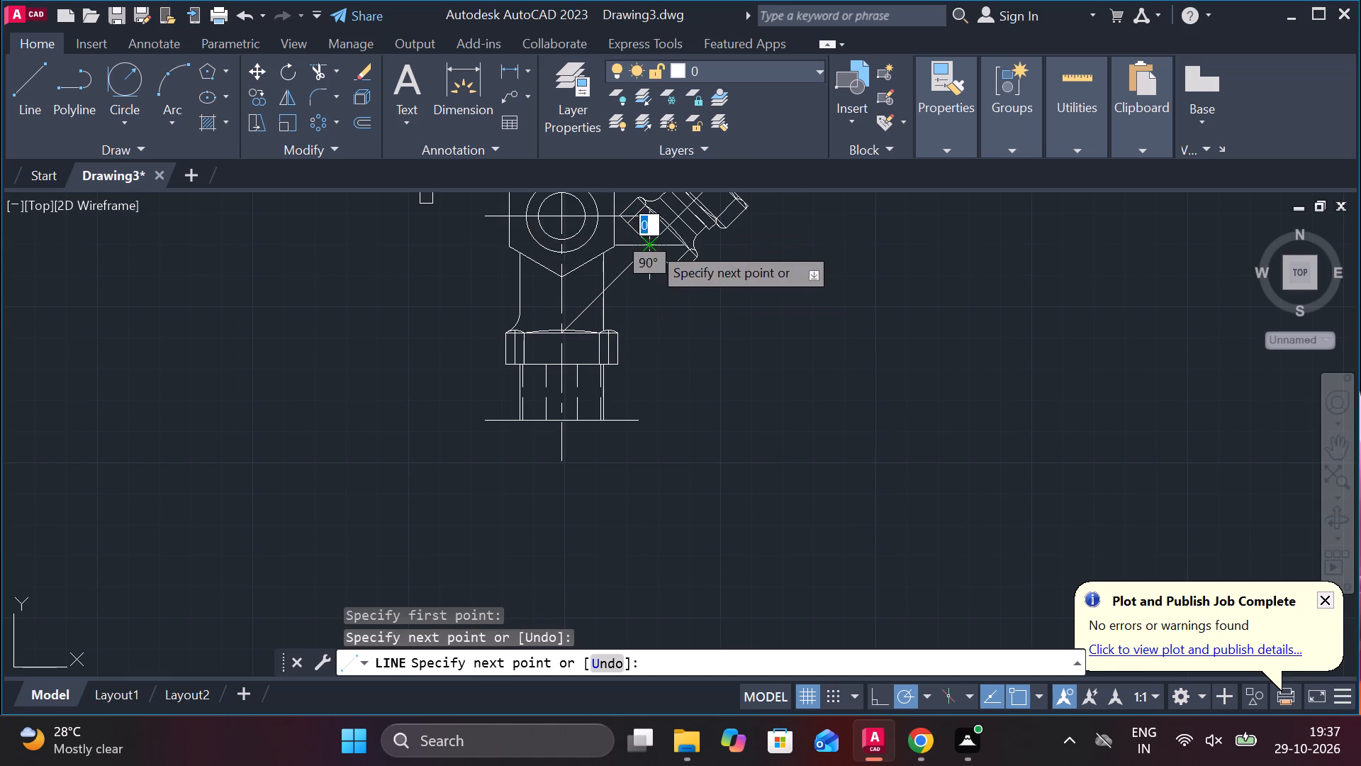
pyautogui.press('Escape')
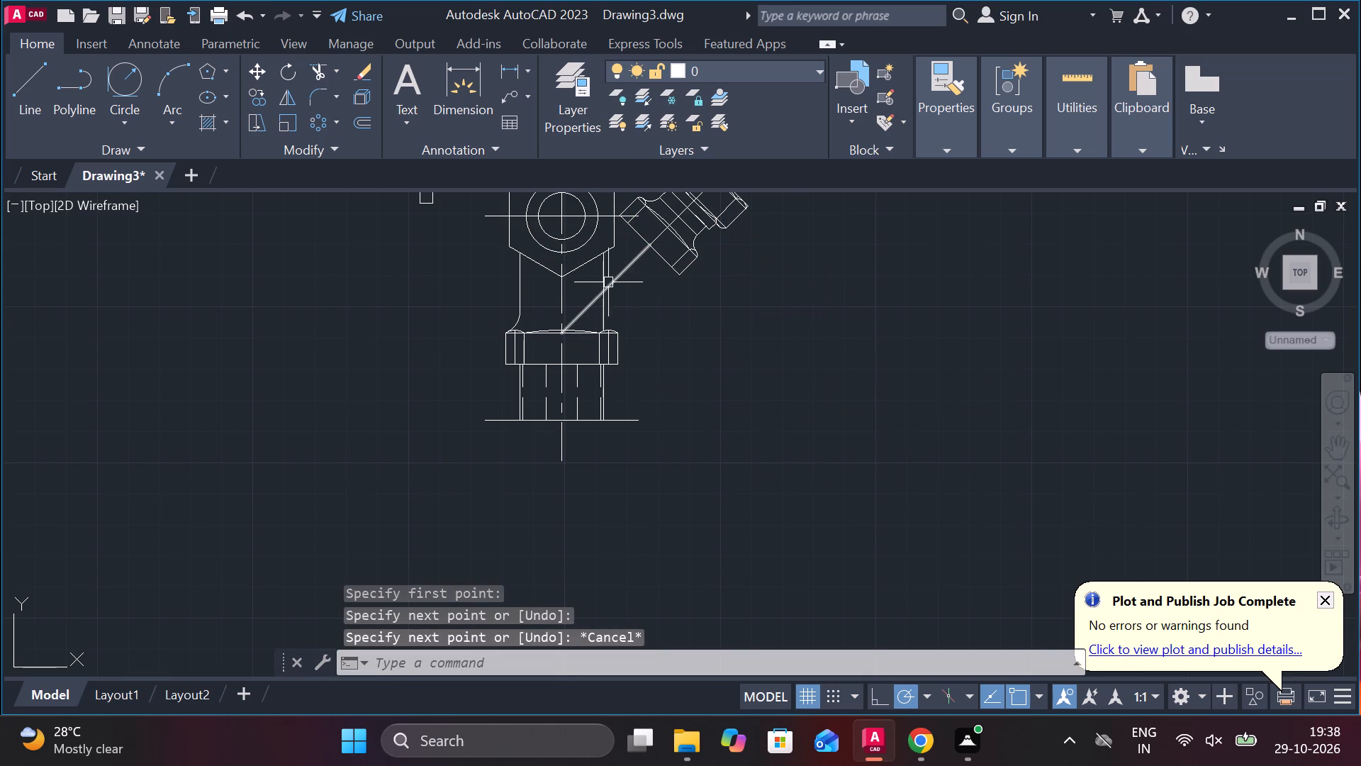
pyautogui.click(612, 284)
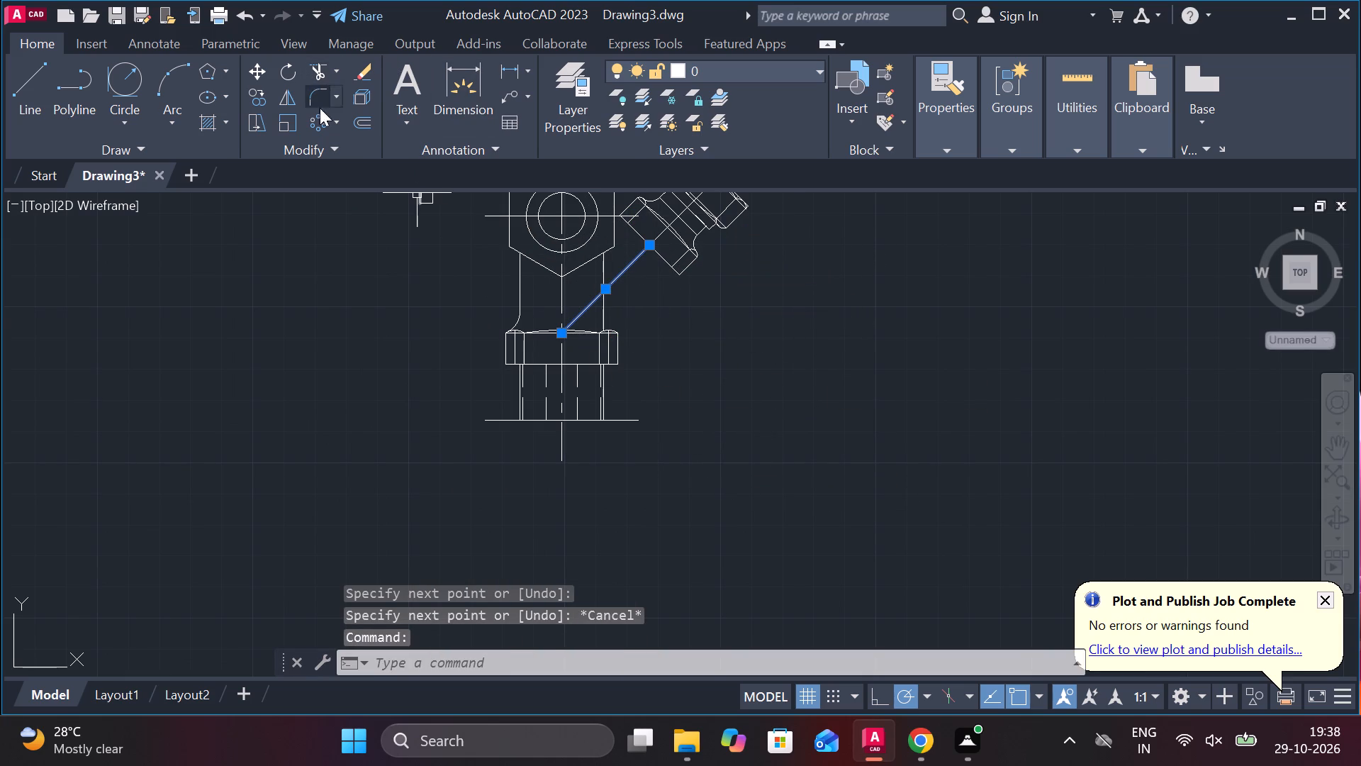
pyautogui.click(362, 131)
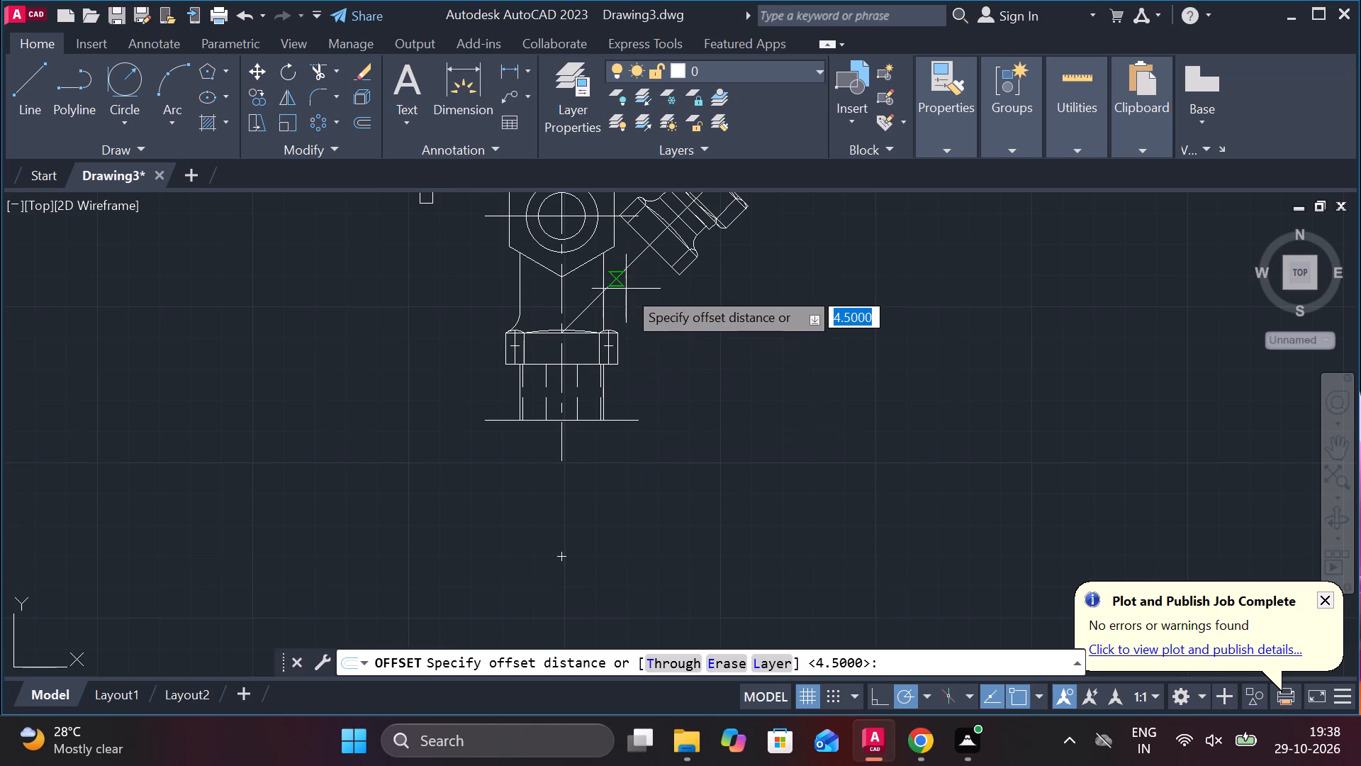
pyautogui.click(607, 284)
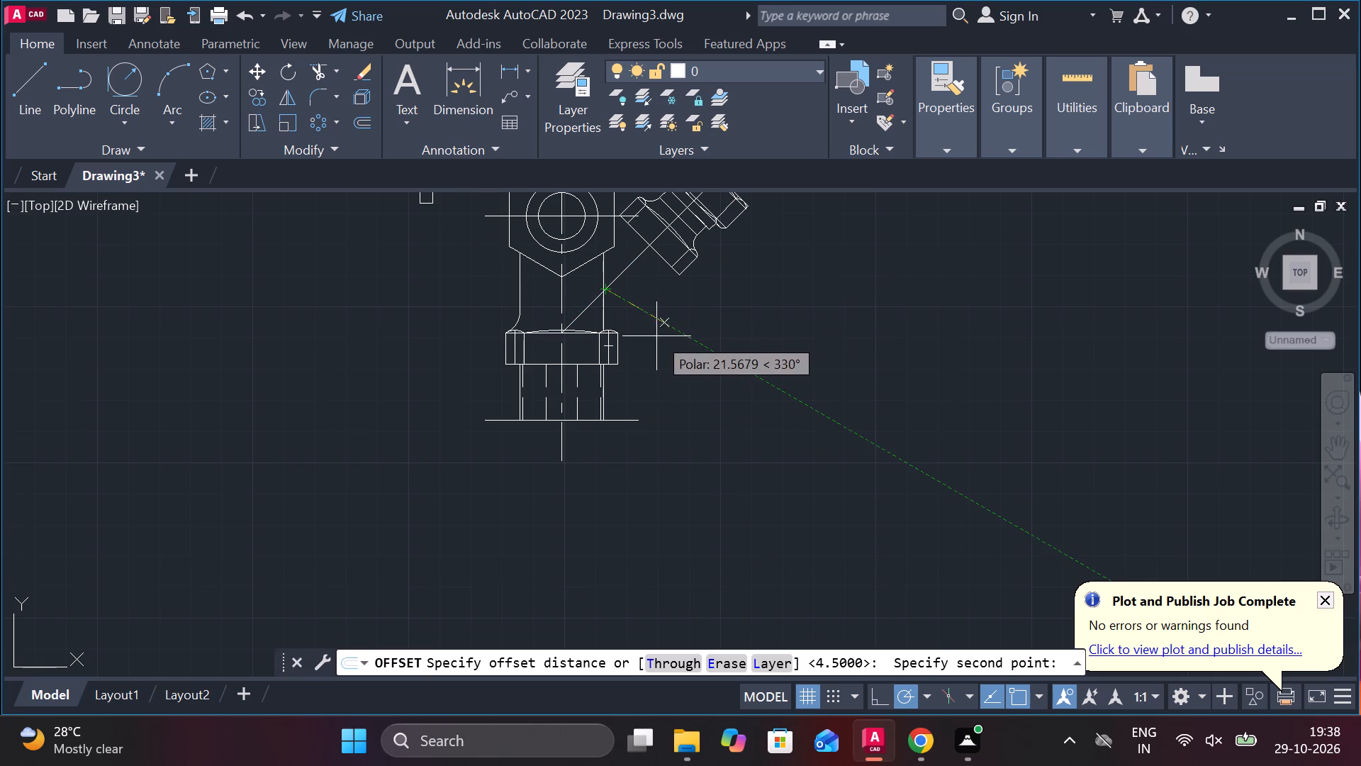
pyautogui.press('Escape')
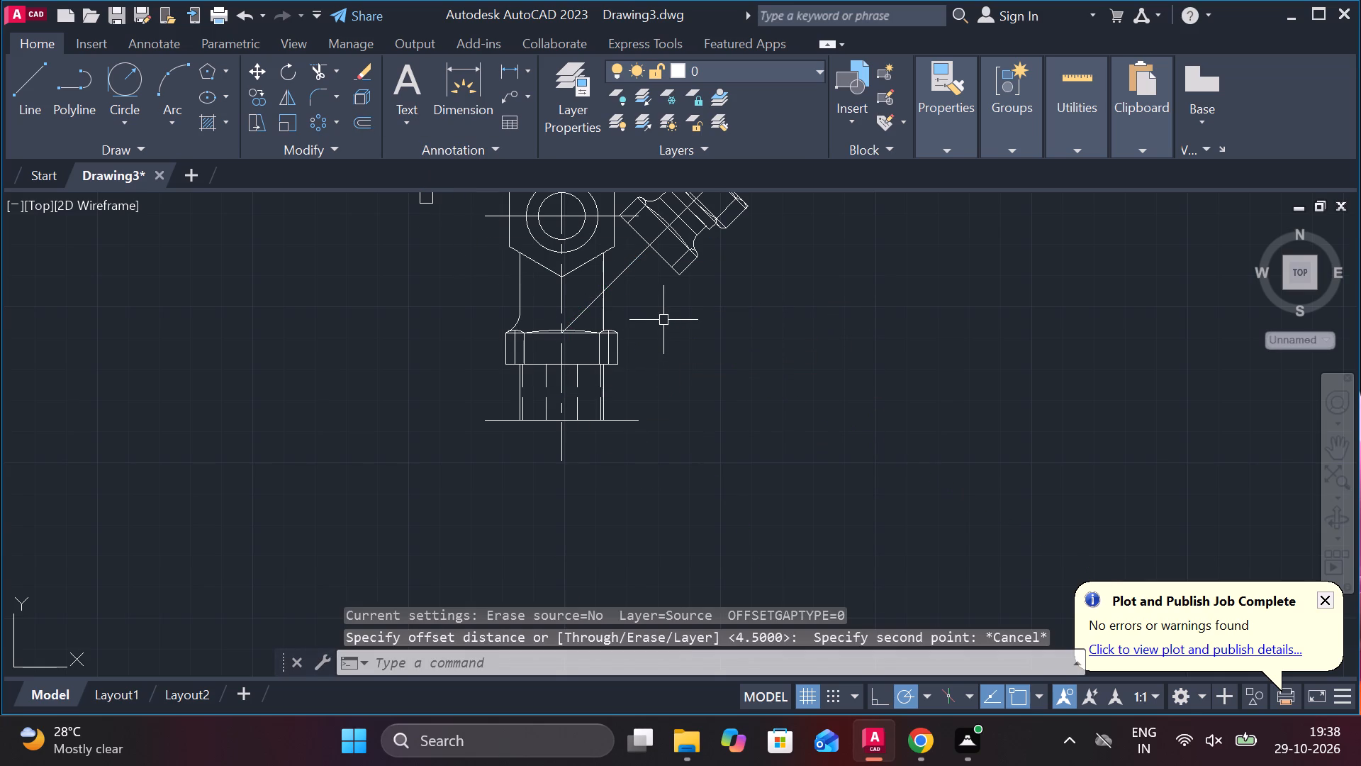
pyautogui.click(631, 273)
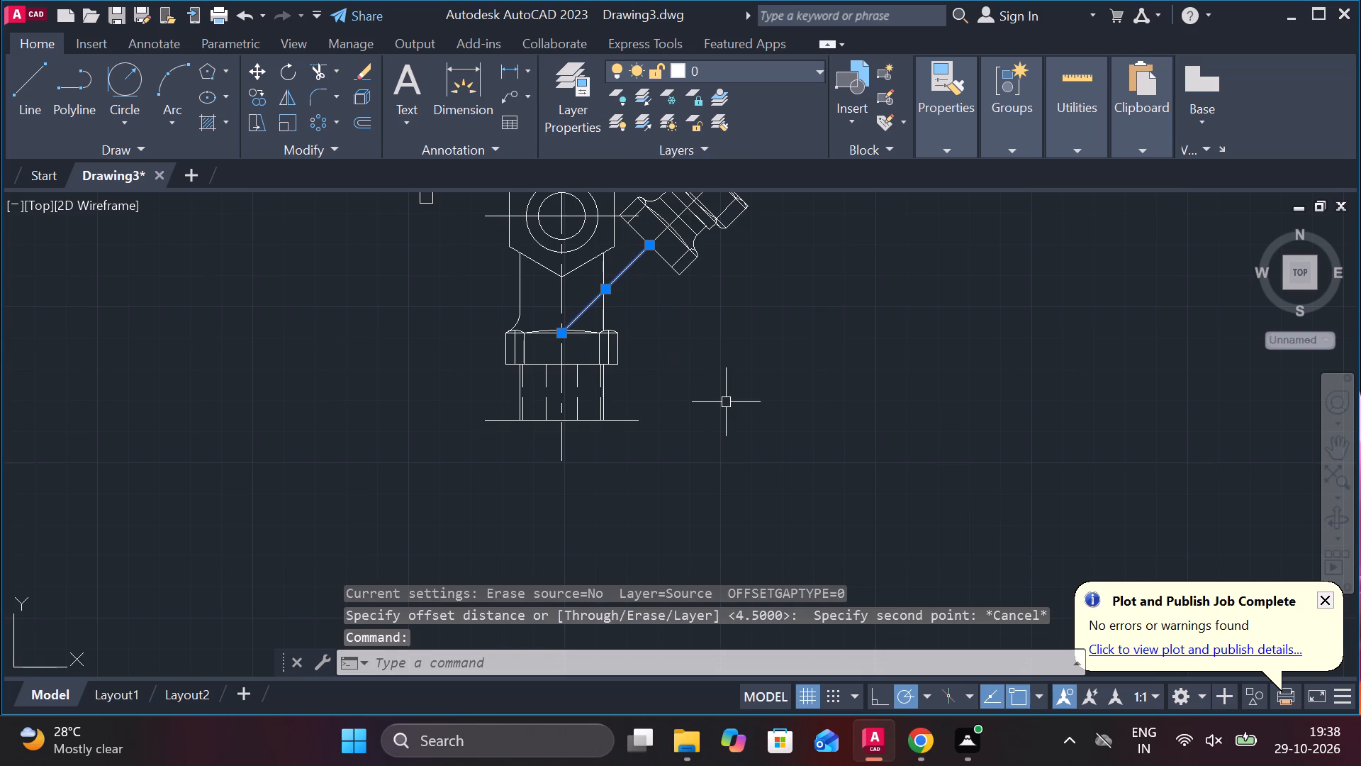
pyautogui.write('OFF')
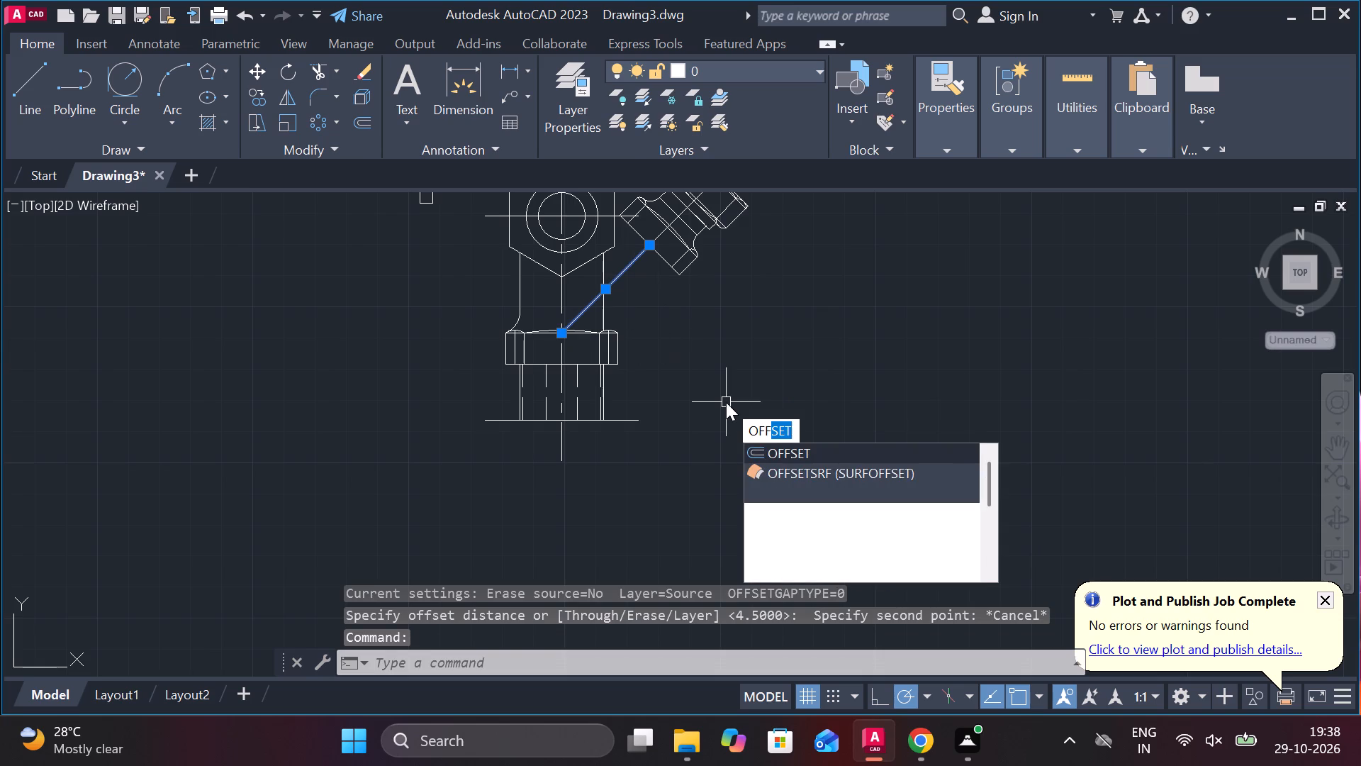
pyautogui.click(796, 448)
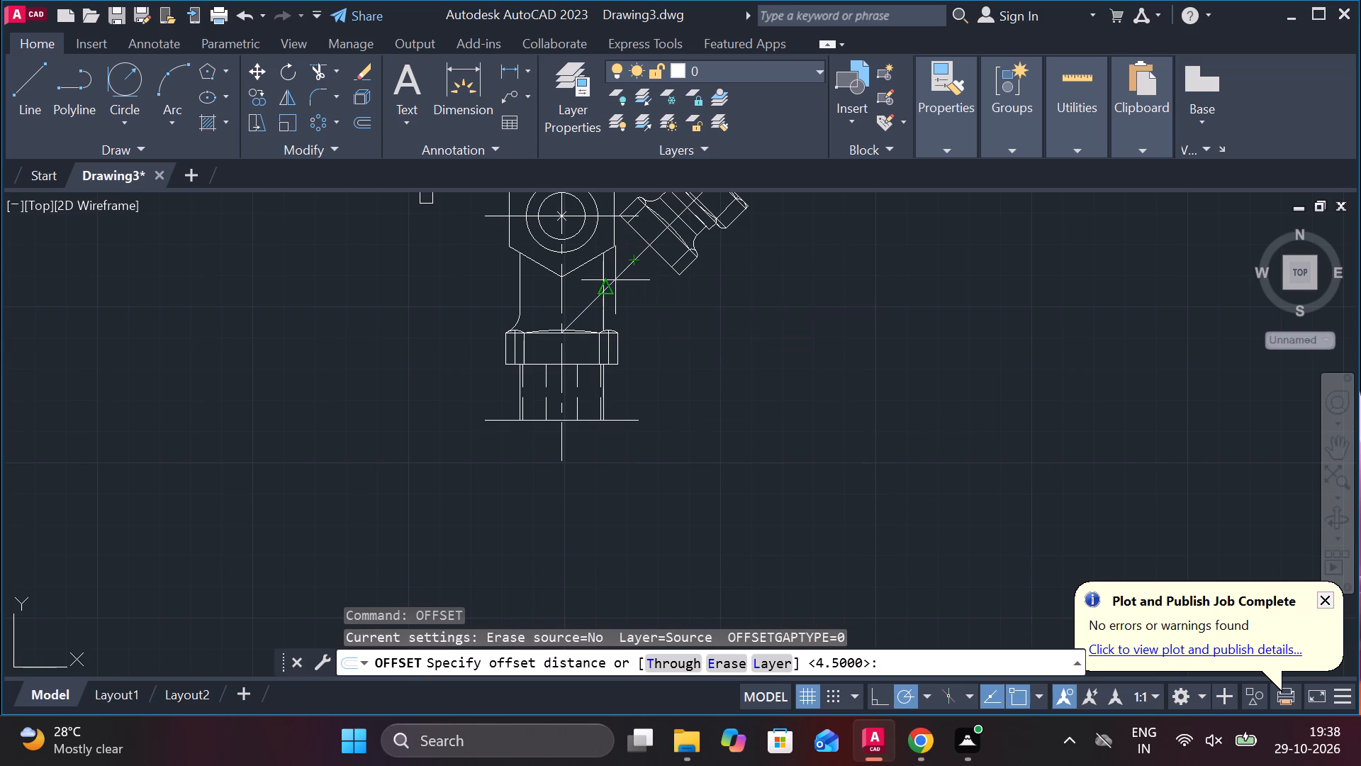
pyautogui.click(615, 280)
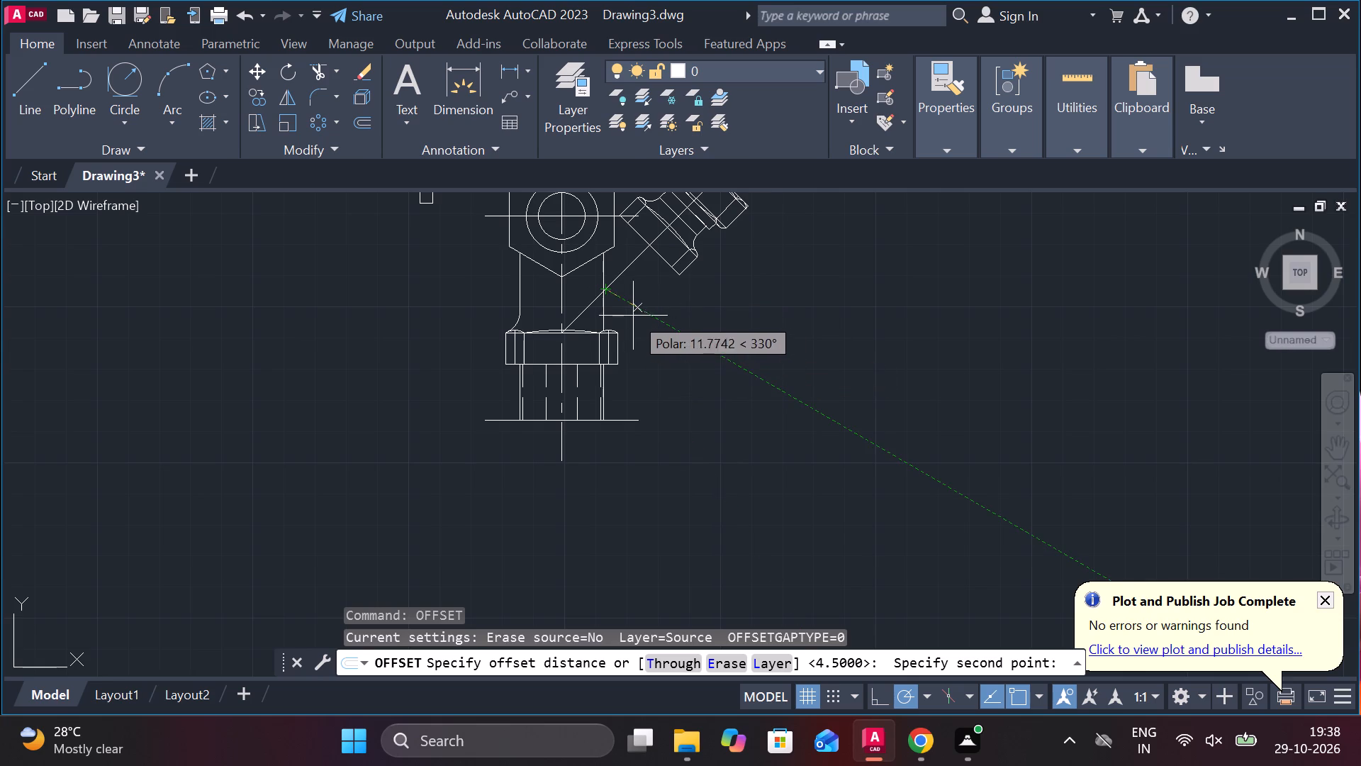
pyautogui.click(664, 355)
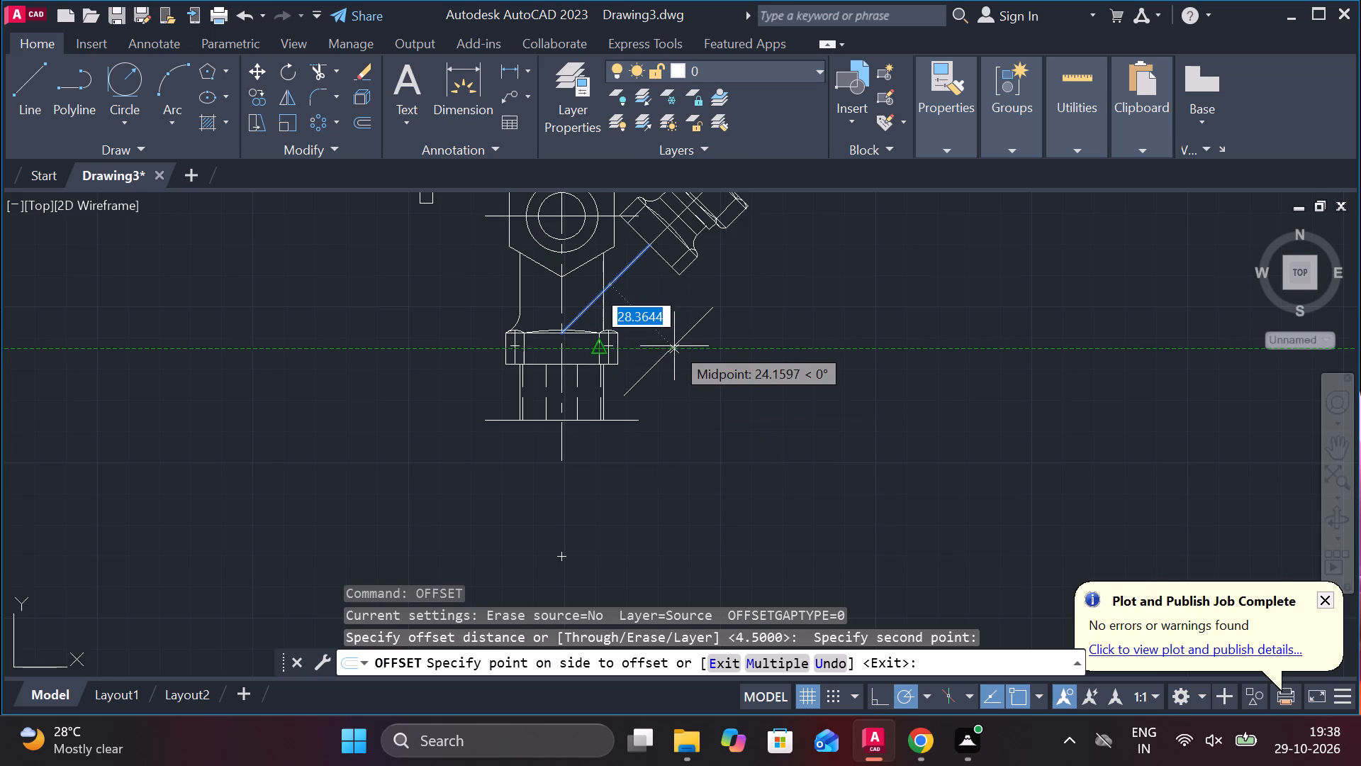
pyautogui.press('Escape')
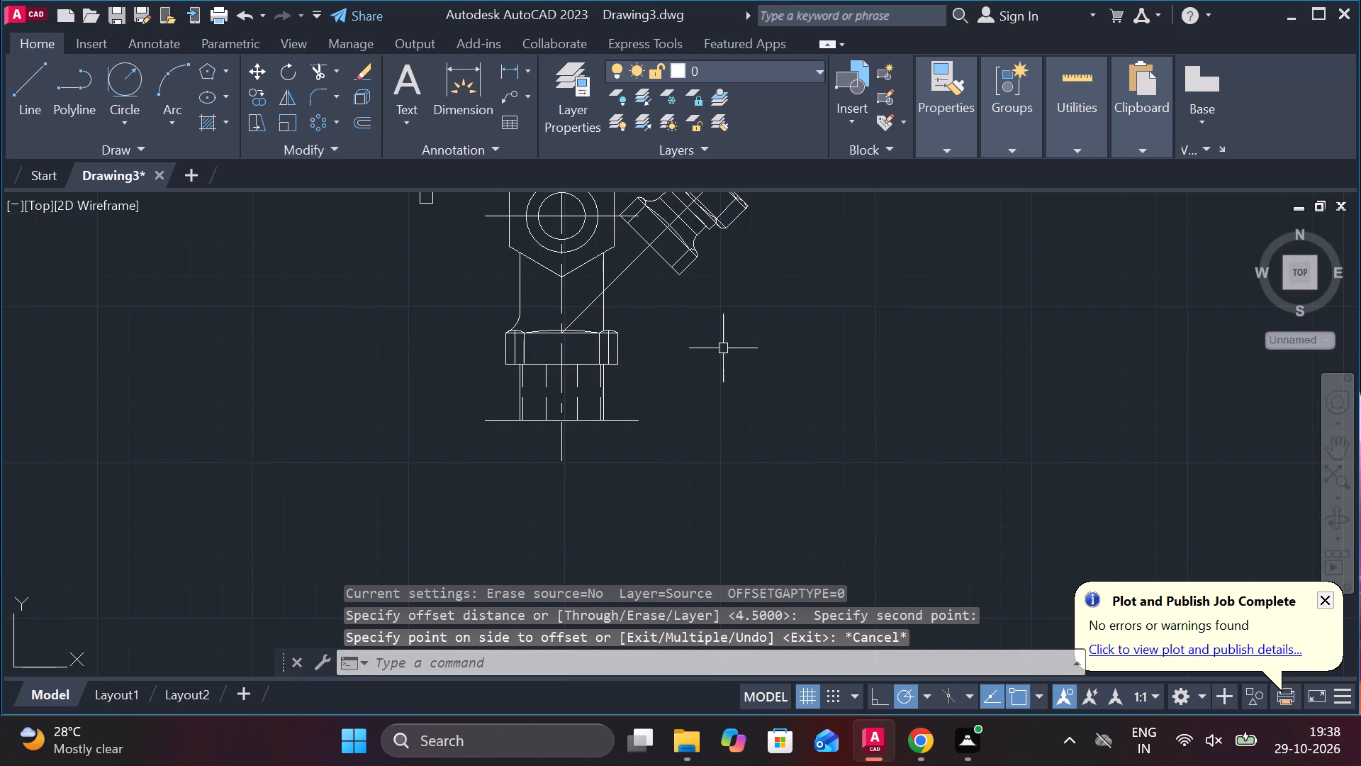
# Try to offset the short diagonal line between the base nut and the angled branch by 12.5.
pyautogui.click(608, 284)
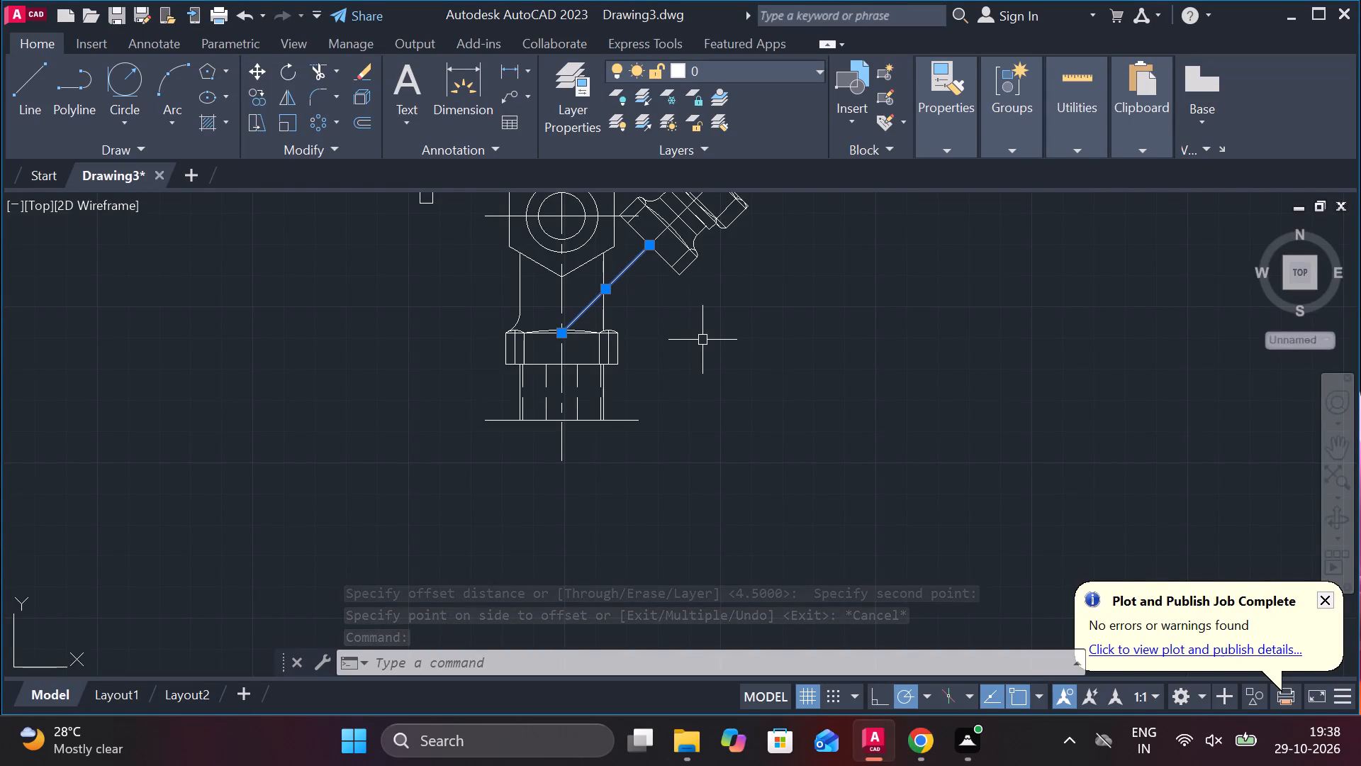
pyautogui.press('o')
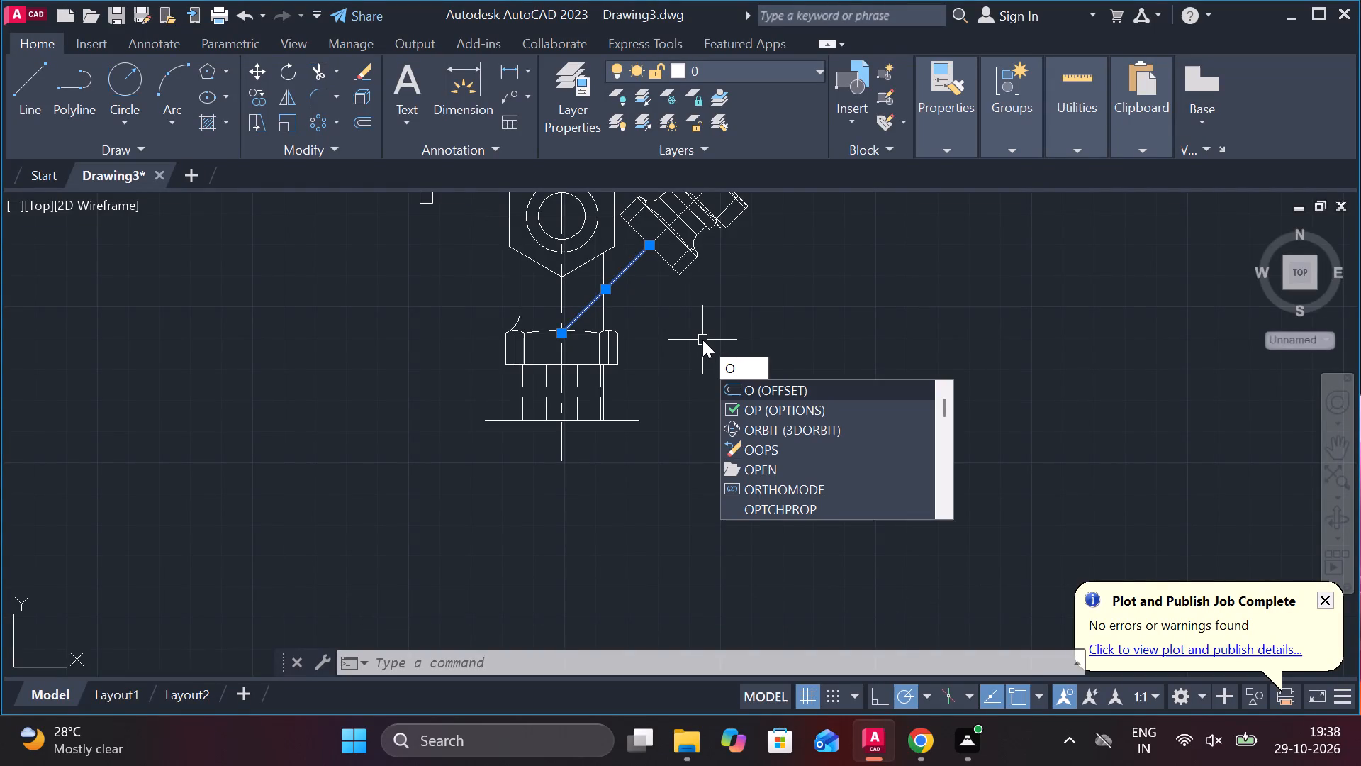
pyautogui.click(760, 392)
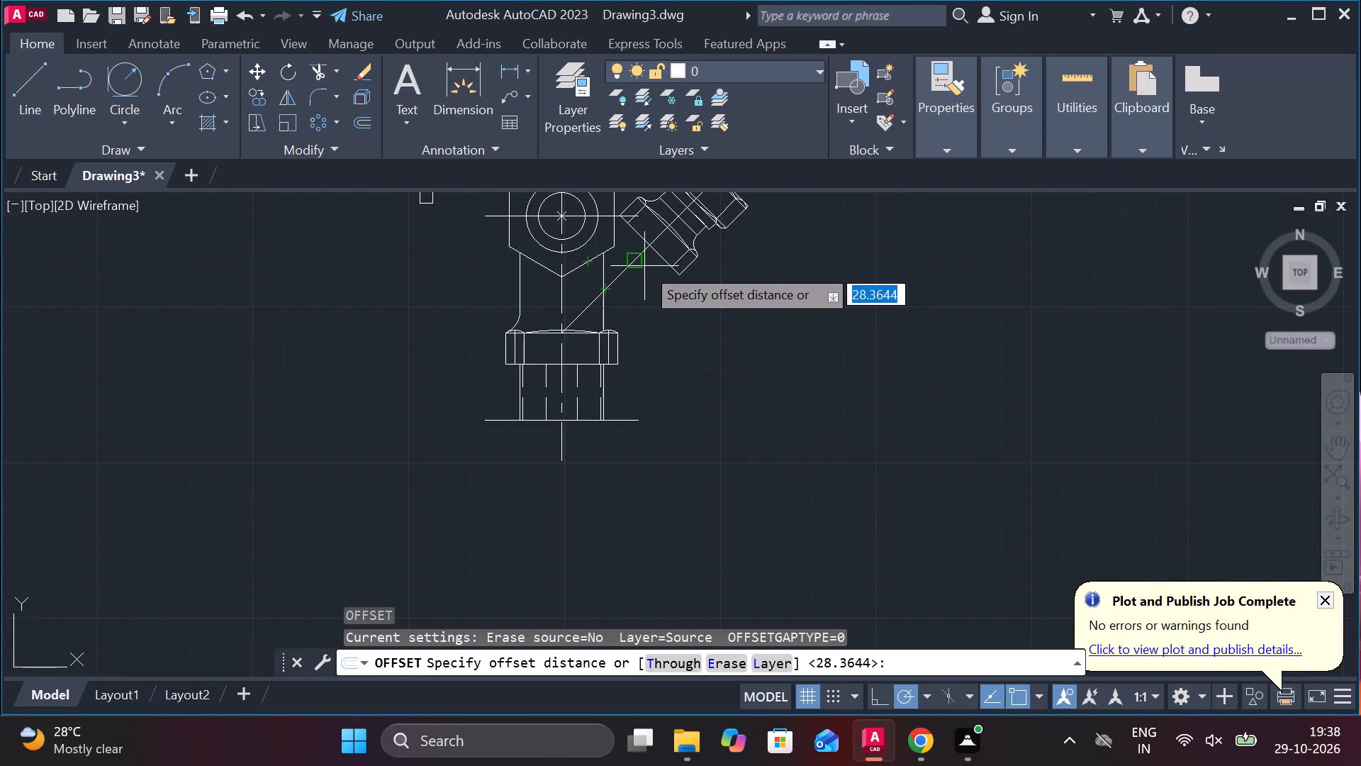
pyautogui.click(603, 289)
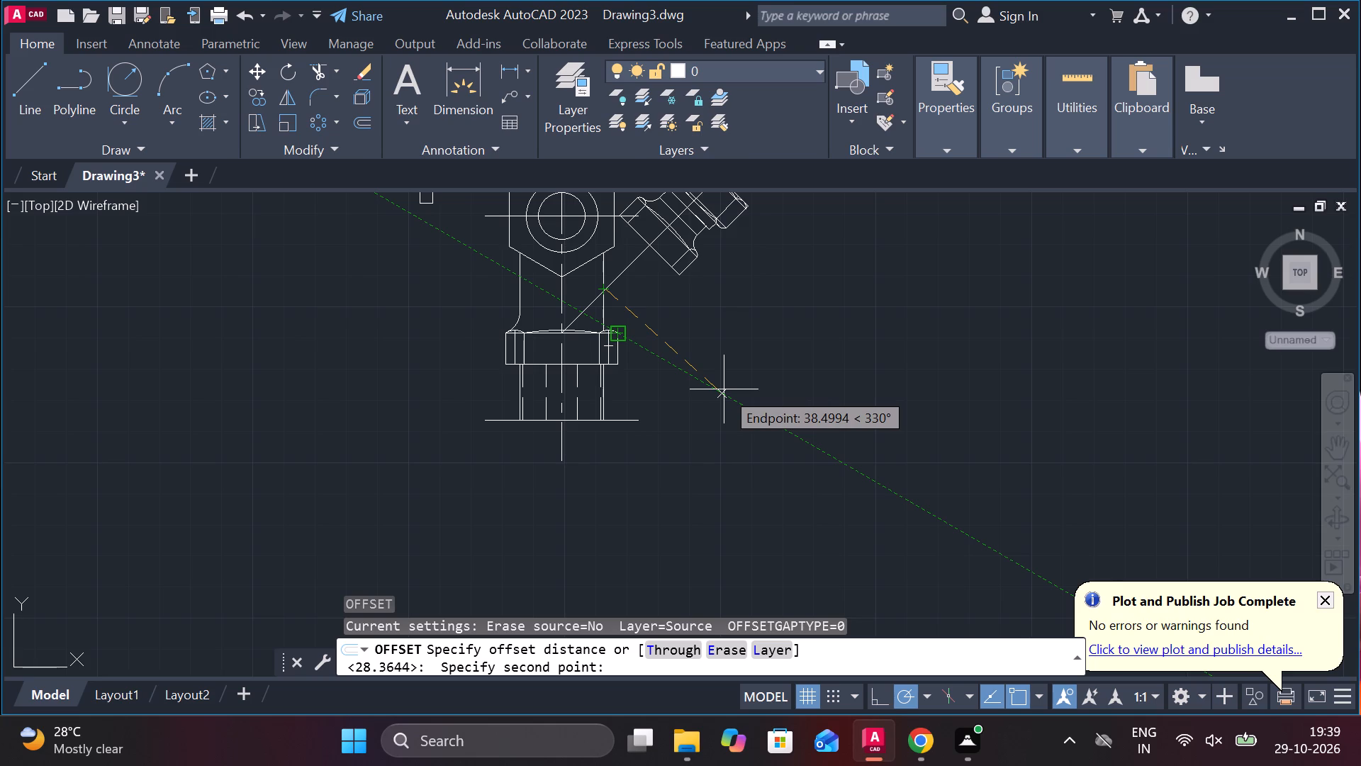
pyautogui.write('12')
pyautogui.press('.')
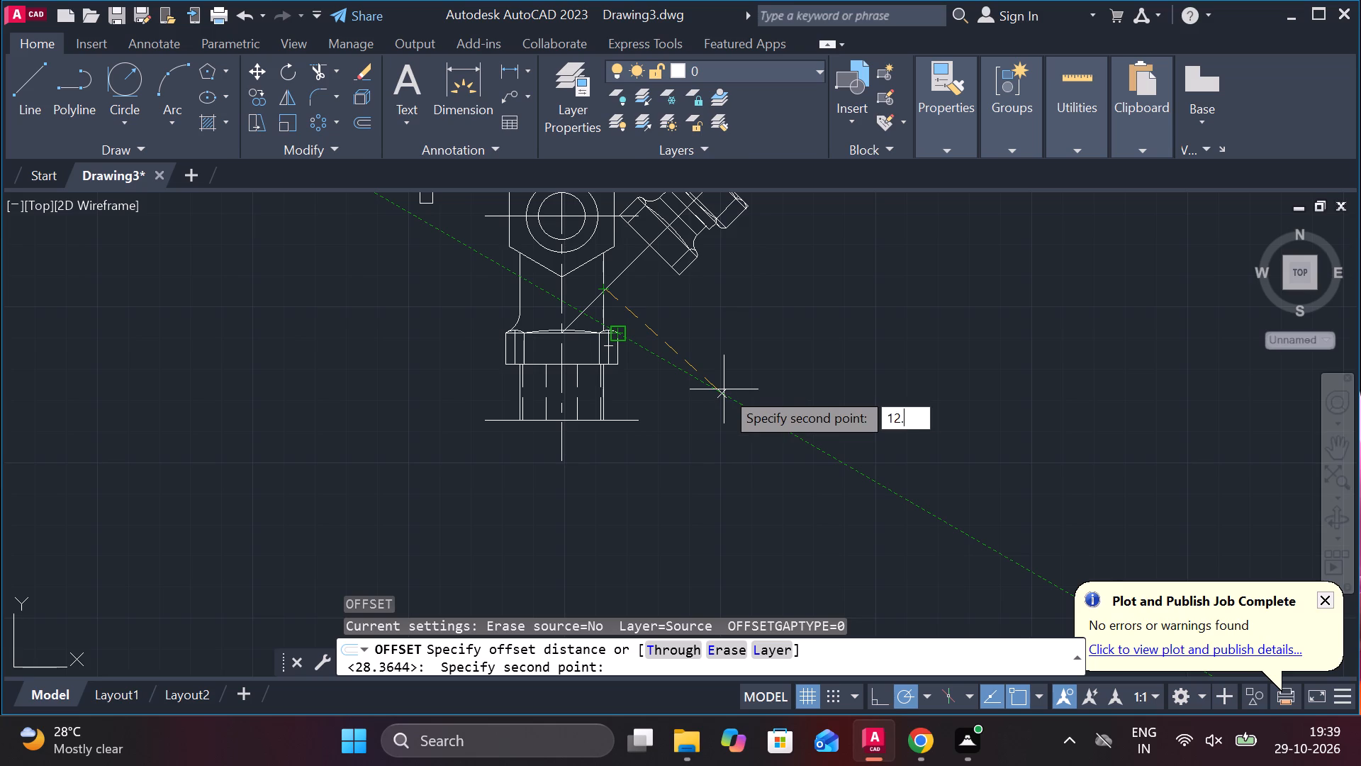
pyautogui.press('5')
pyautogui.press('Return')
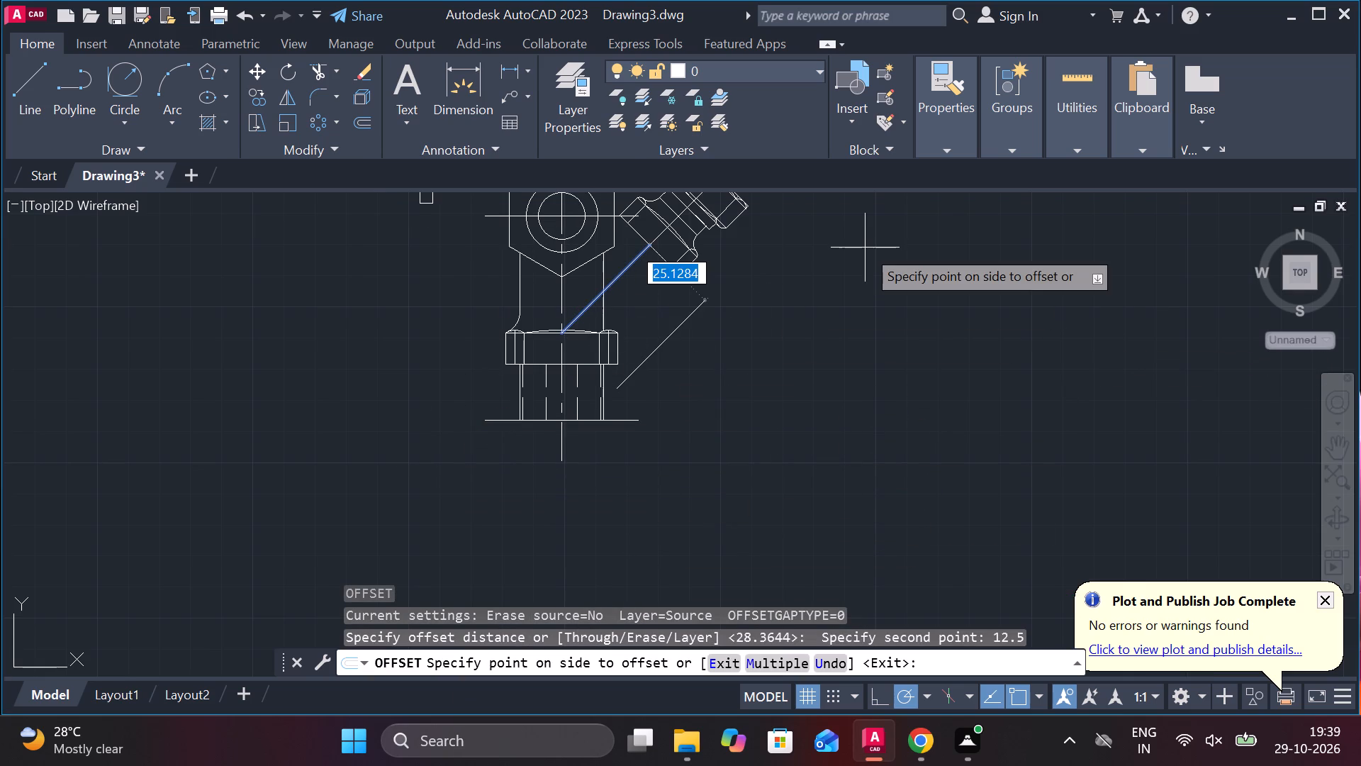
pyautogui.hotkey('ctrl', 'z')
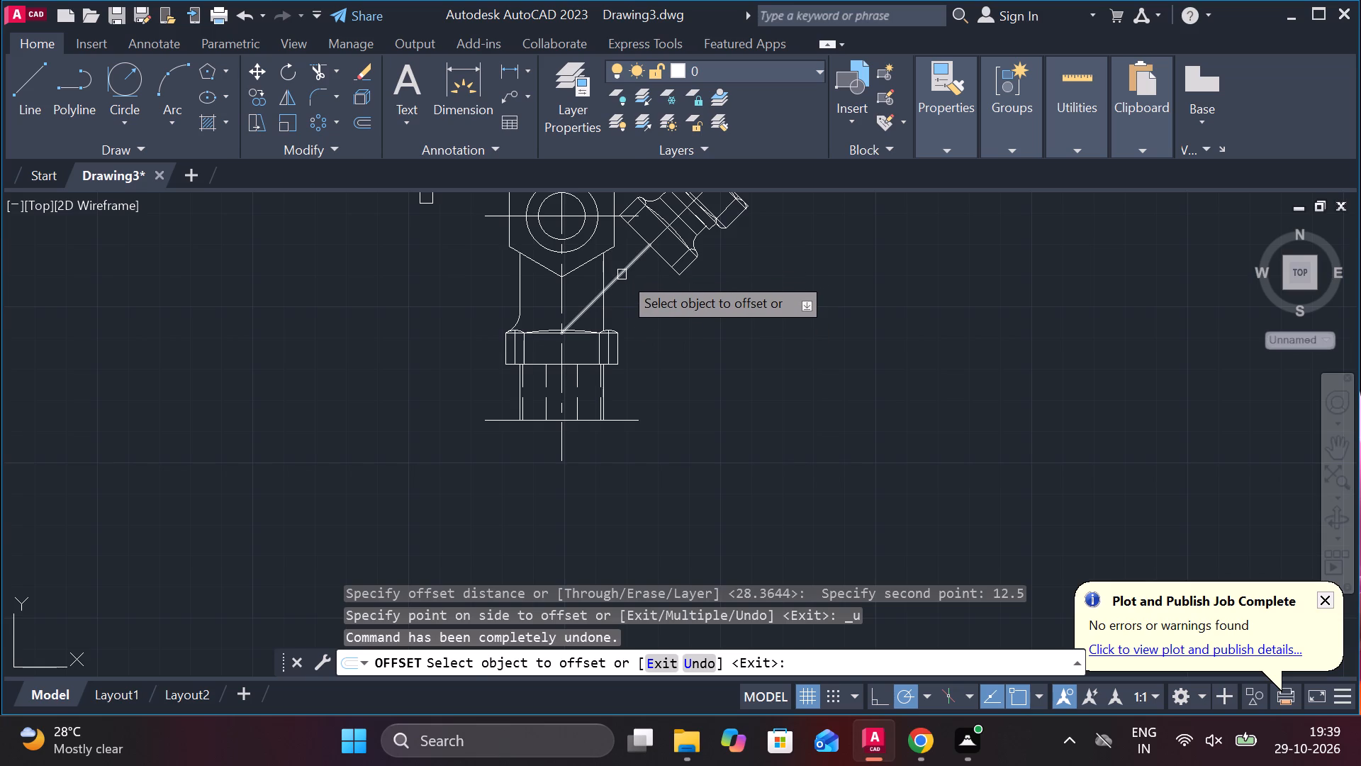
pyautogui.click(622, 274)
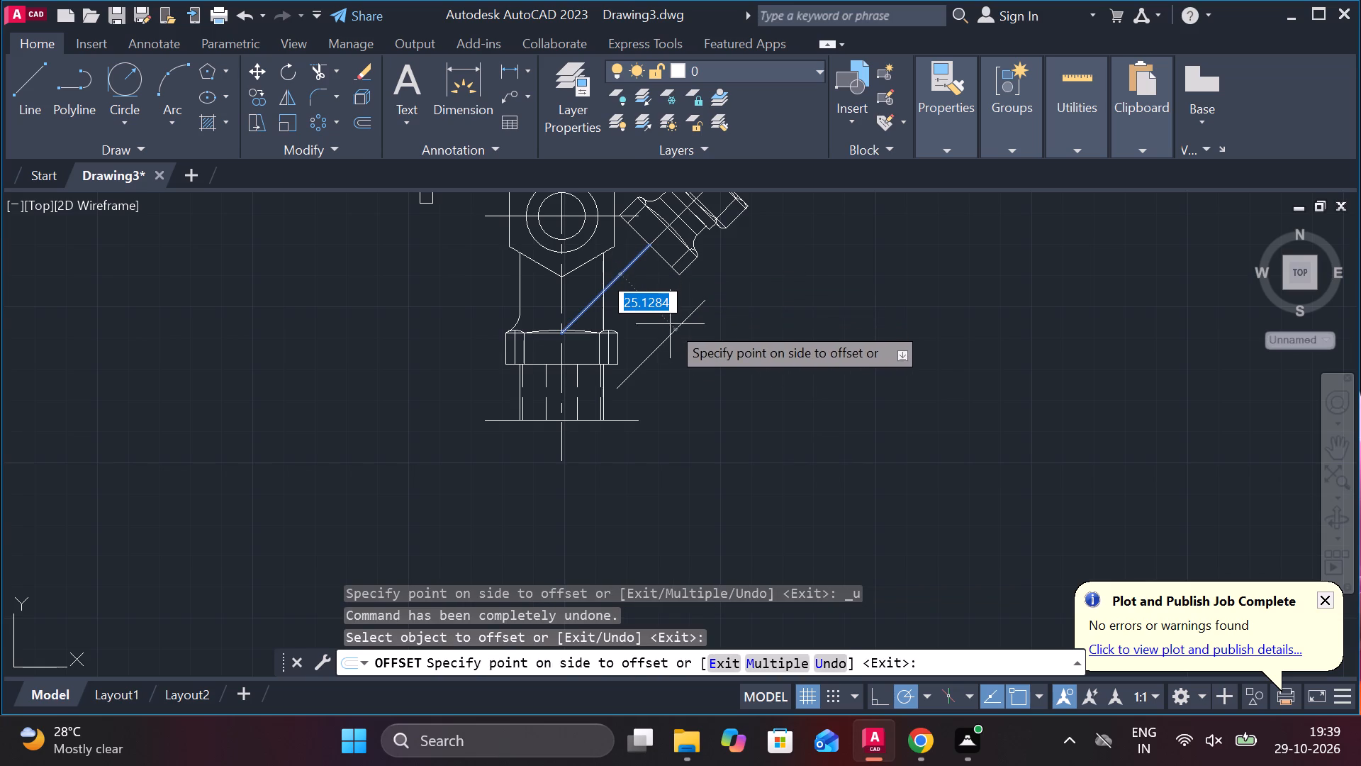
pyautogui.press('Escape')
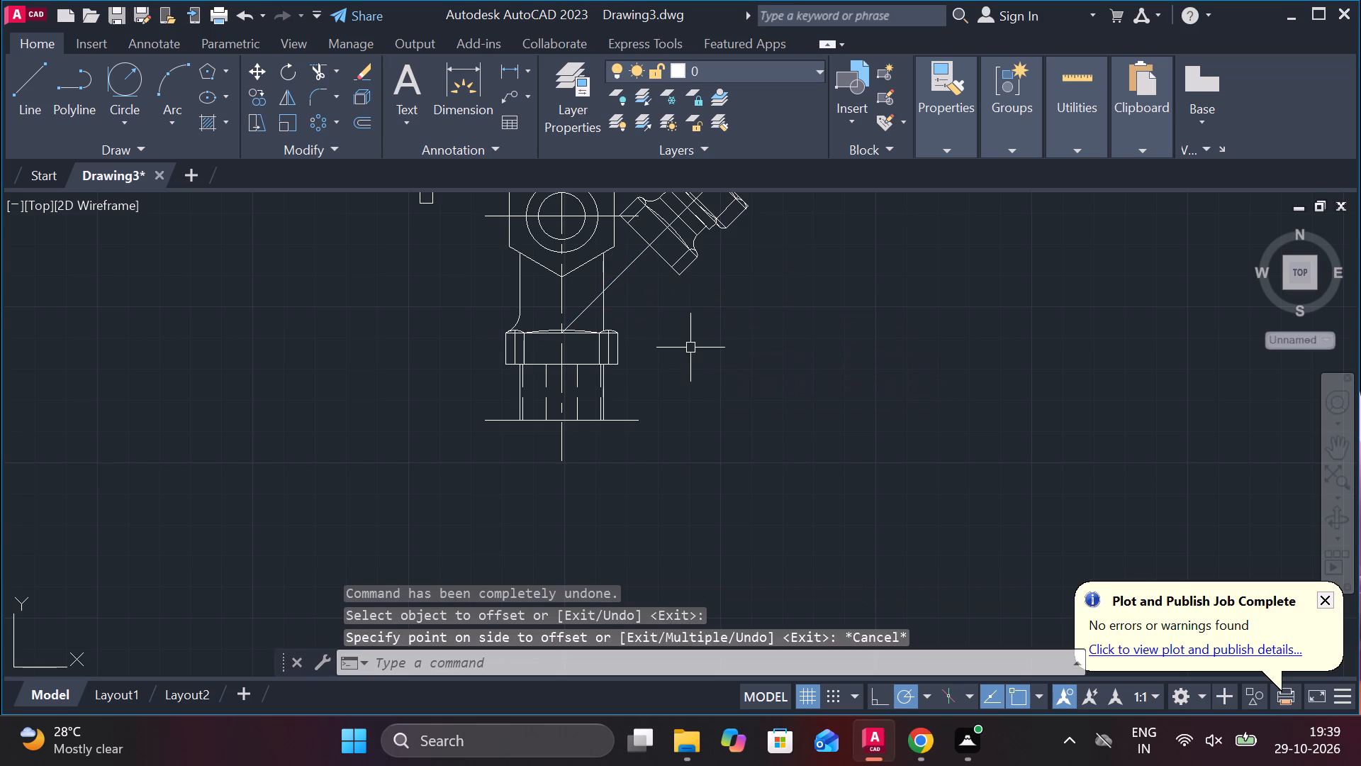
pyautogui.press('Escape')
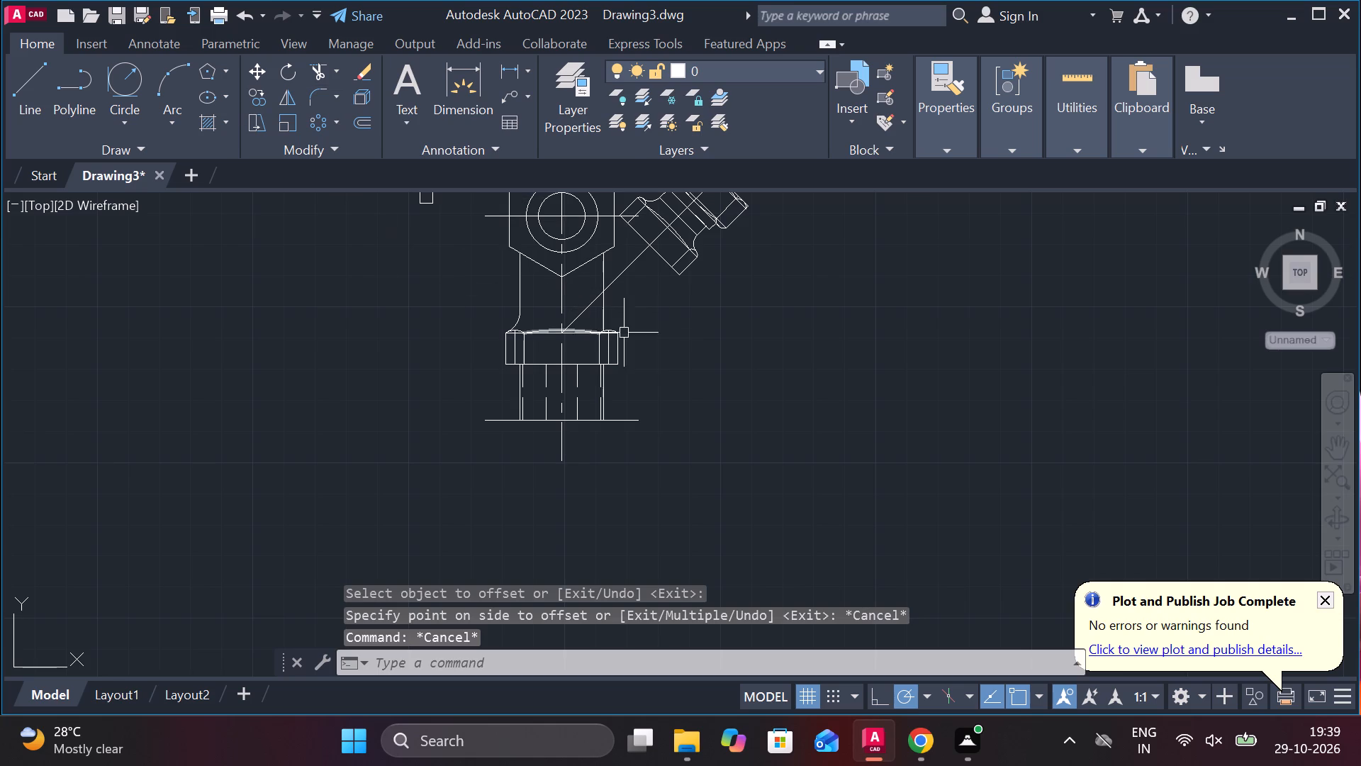
# Copy the short diagonal line from its midpoint by 12.5 toward the lower-right side of the angled branch.
pyautogui.click(616, 277)
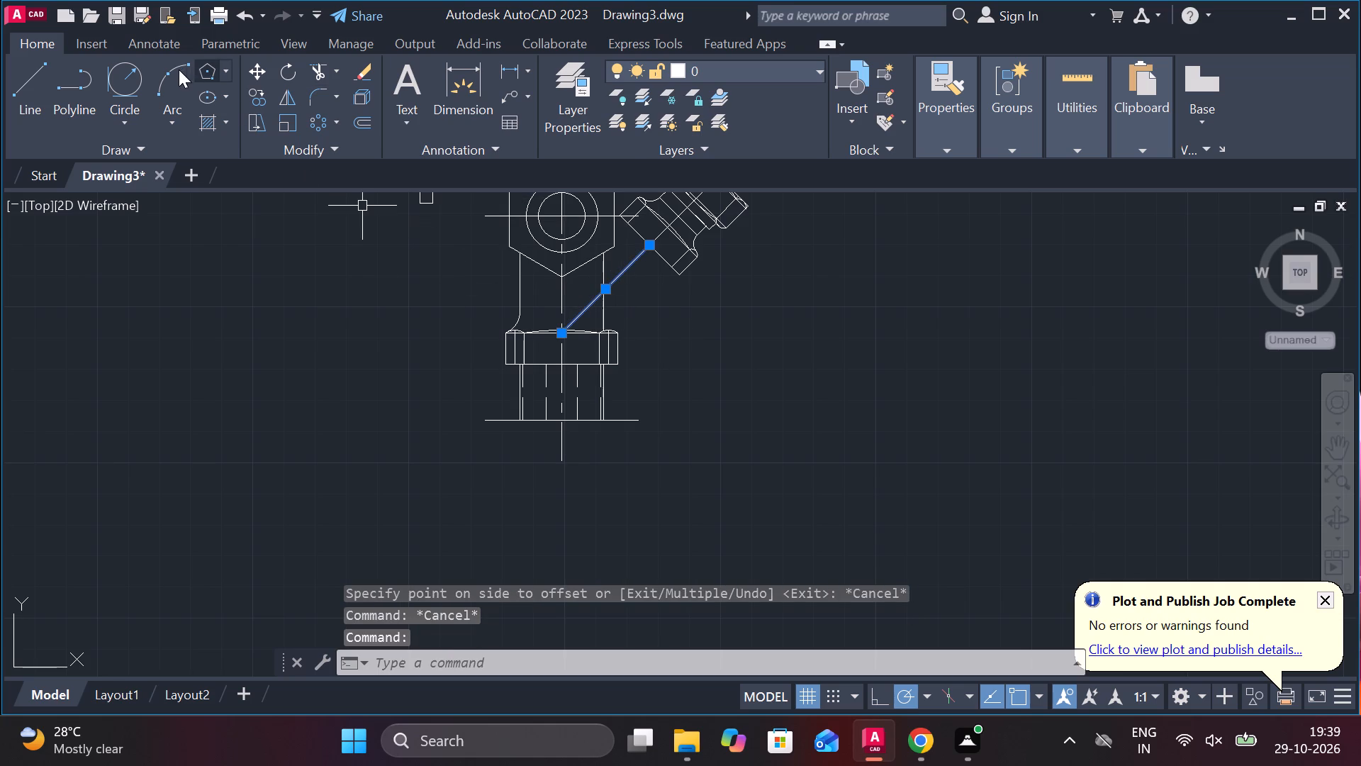
pyautogui.click(260, 99)
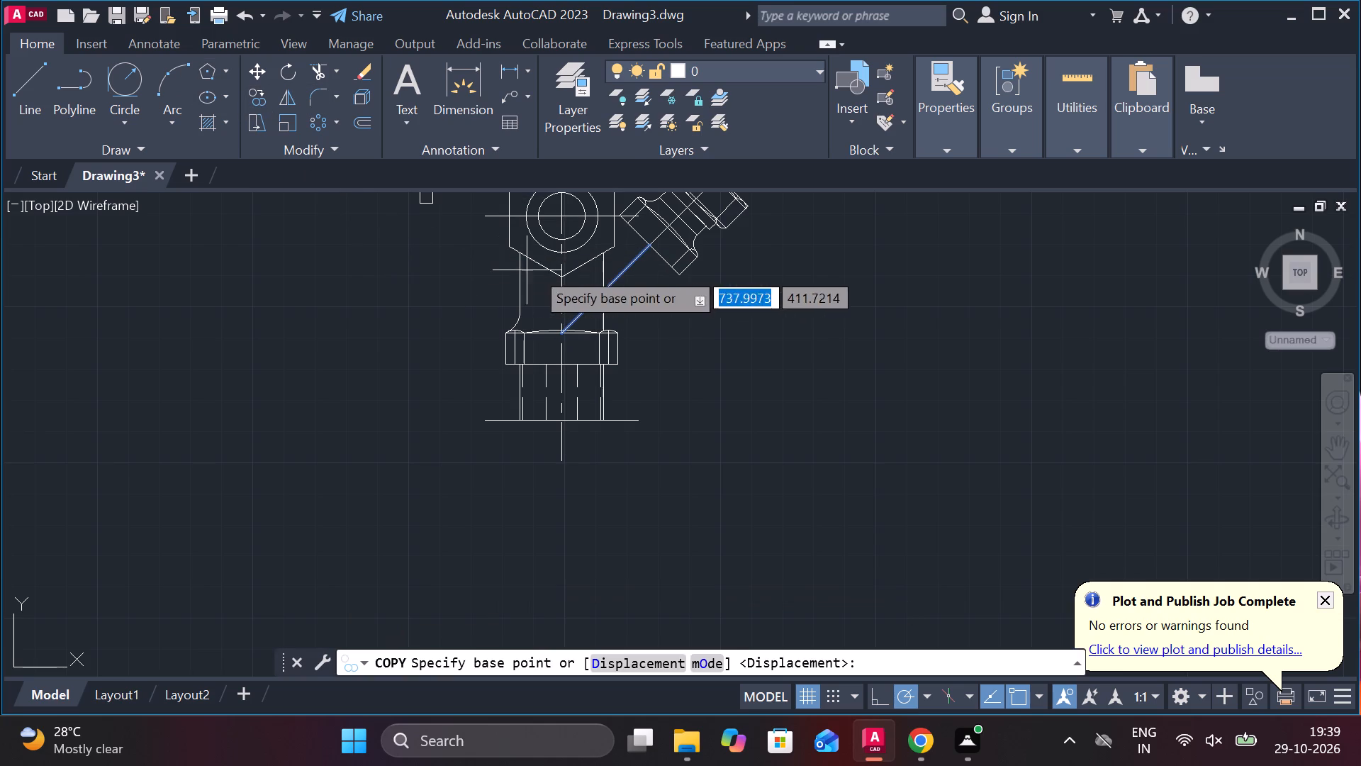
pyautogui.click(612, 283)
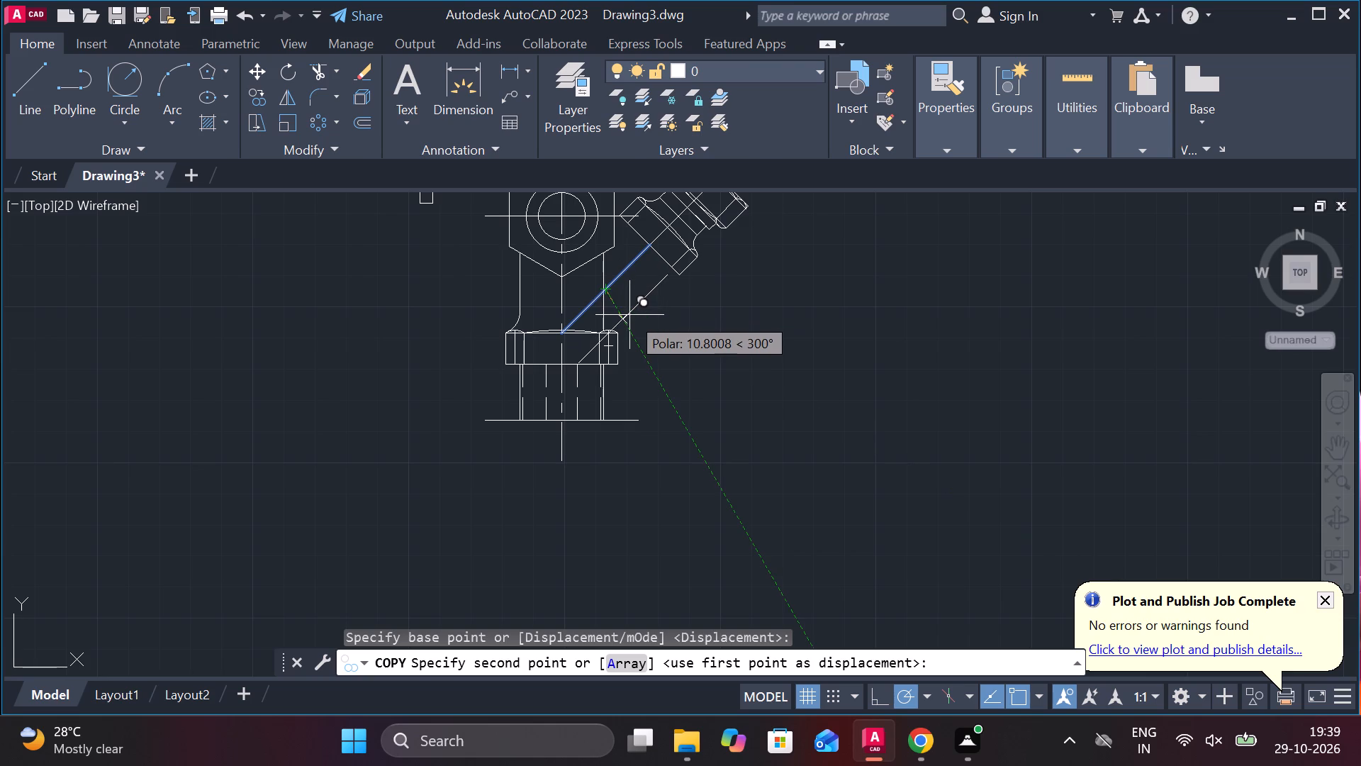
pyautogui.write('12')
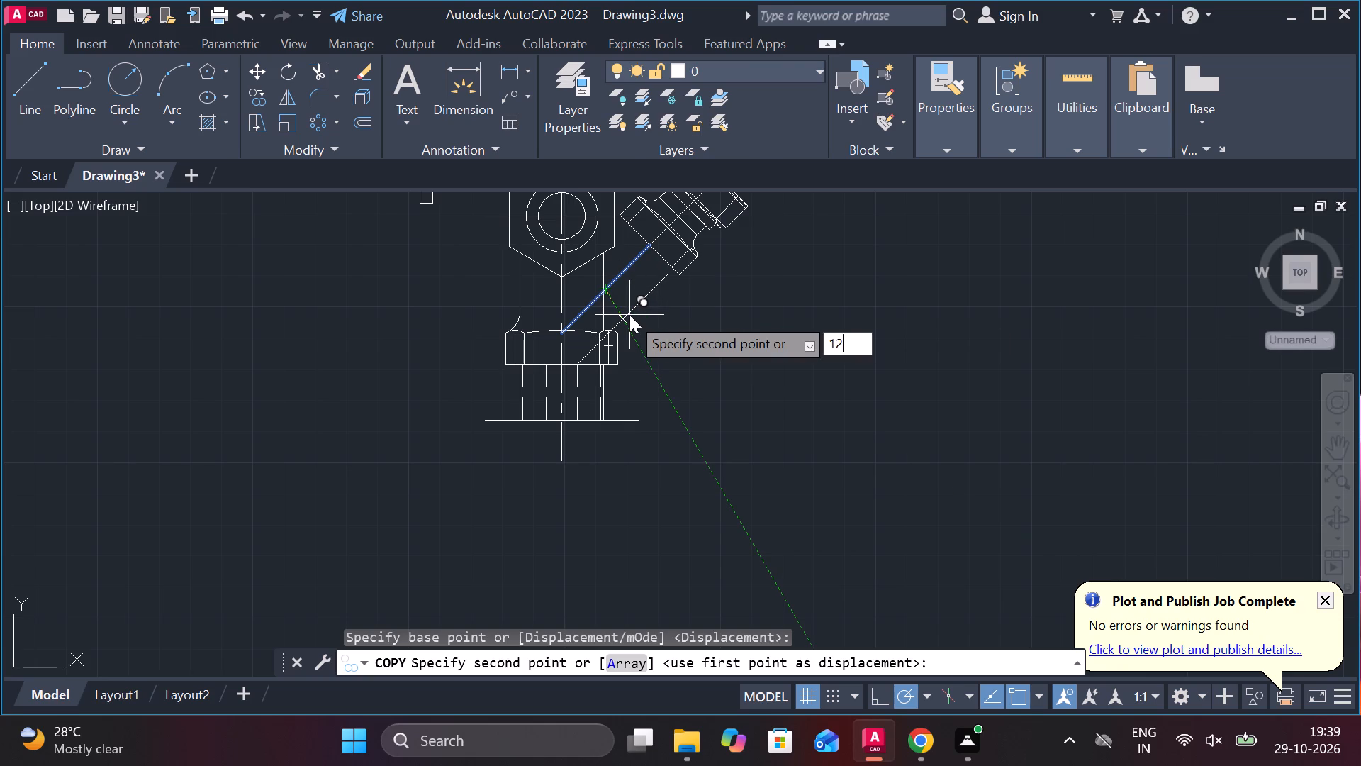
pyautogui.write('.5')
pyautogui.press('Return')
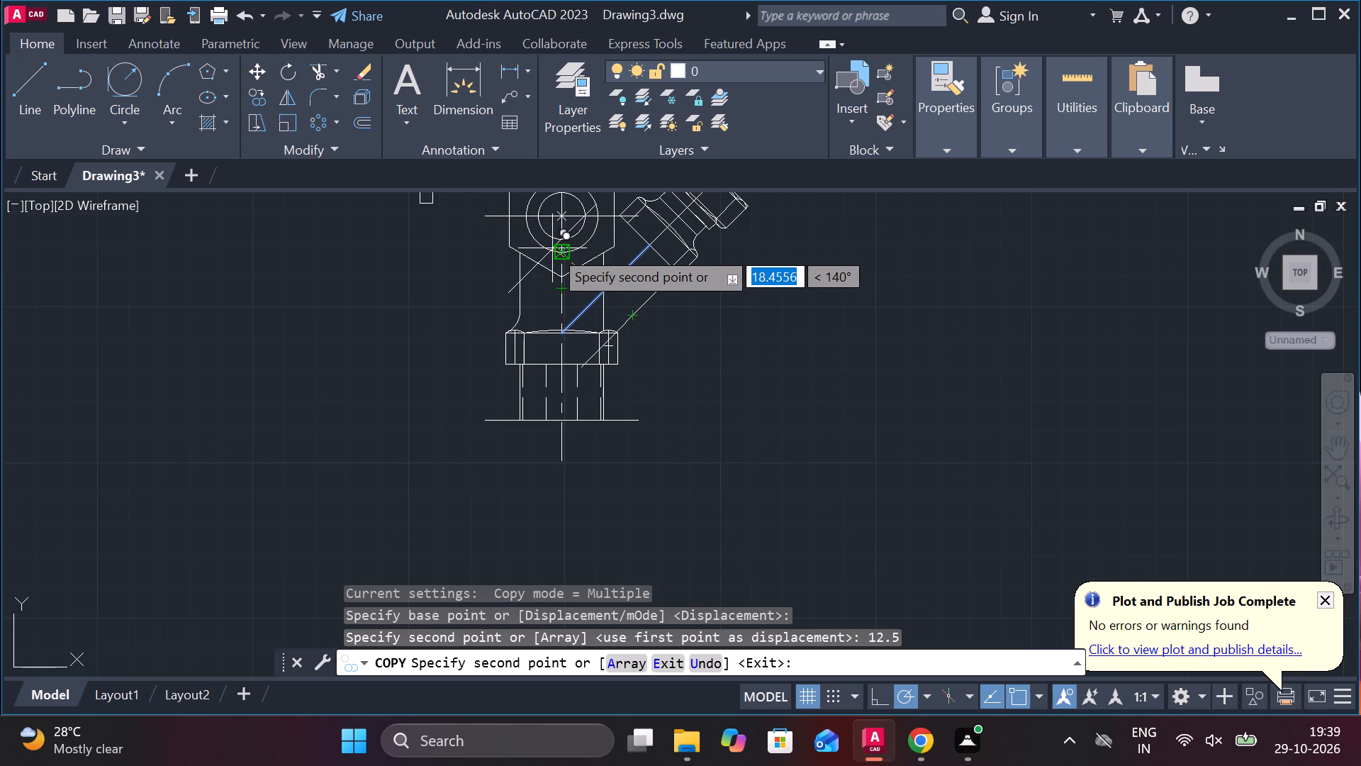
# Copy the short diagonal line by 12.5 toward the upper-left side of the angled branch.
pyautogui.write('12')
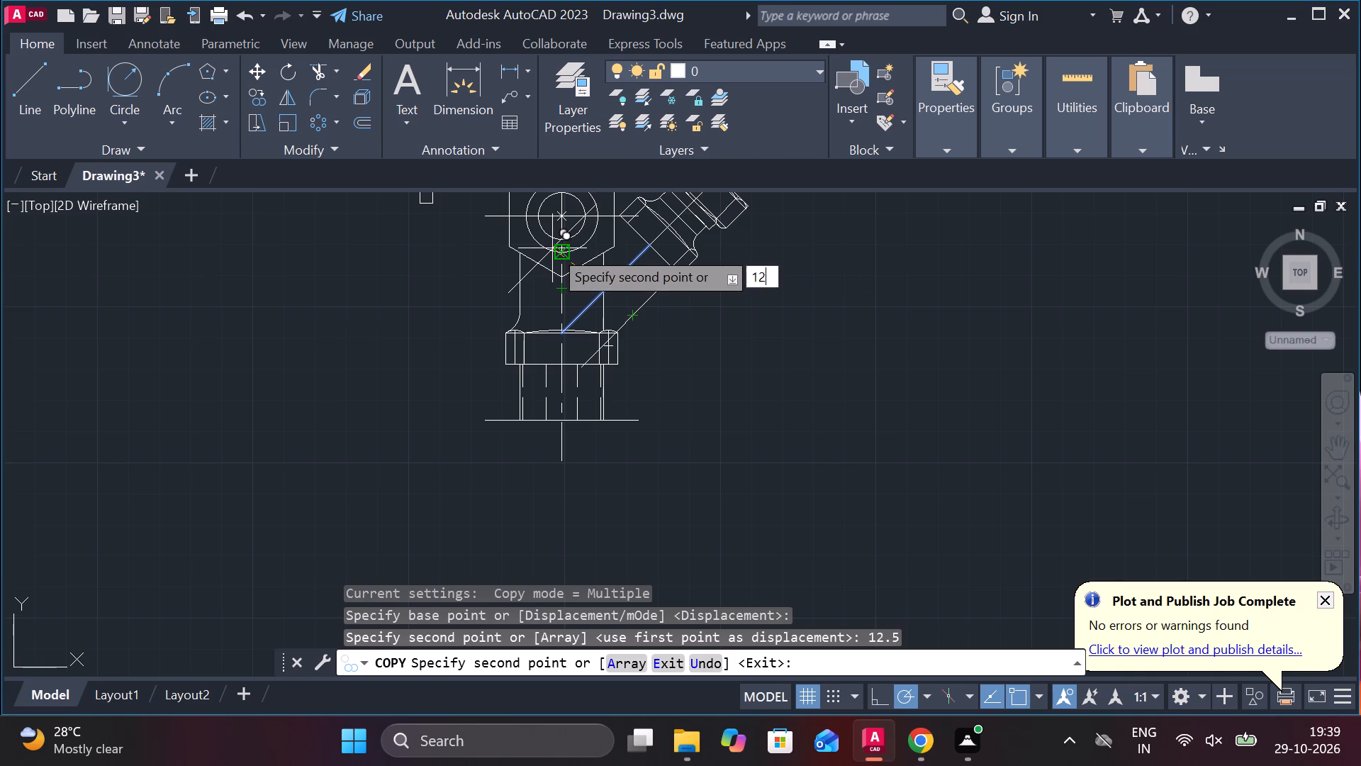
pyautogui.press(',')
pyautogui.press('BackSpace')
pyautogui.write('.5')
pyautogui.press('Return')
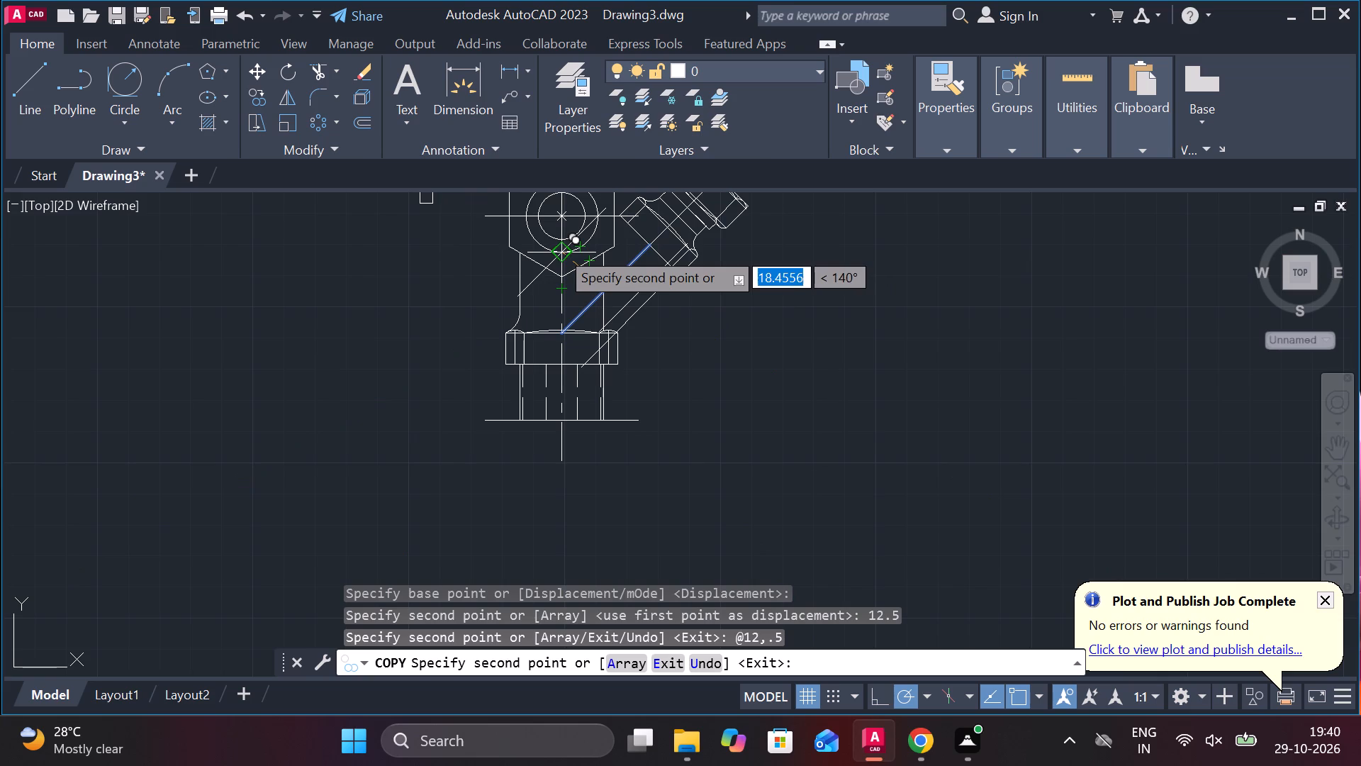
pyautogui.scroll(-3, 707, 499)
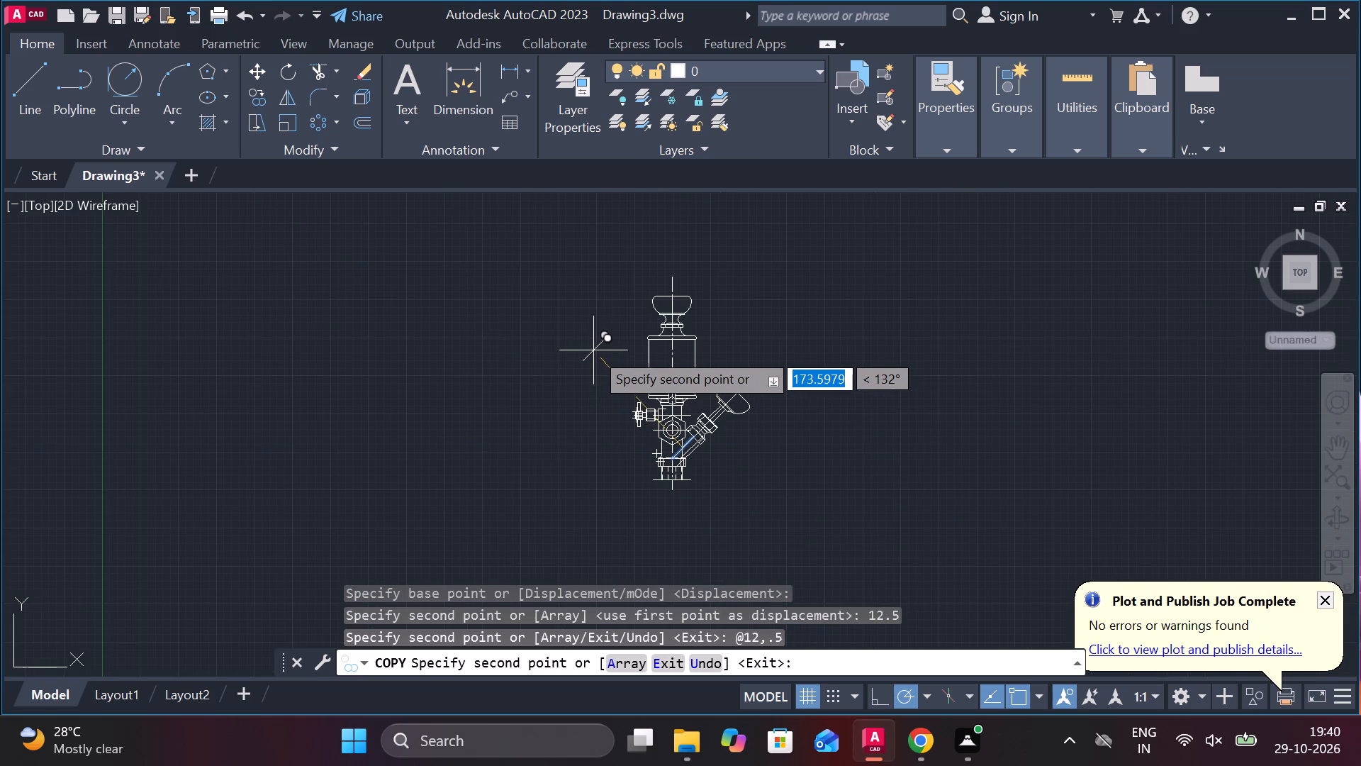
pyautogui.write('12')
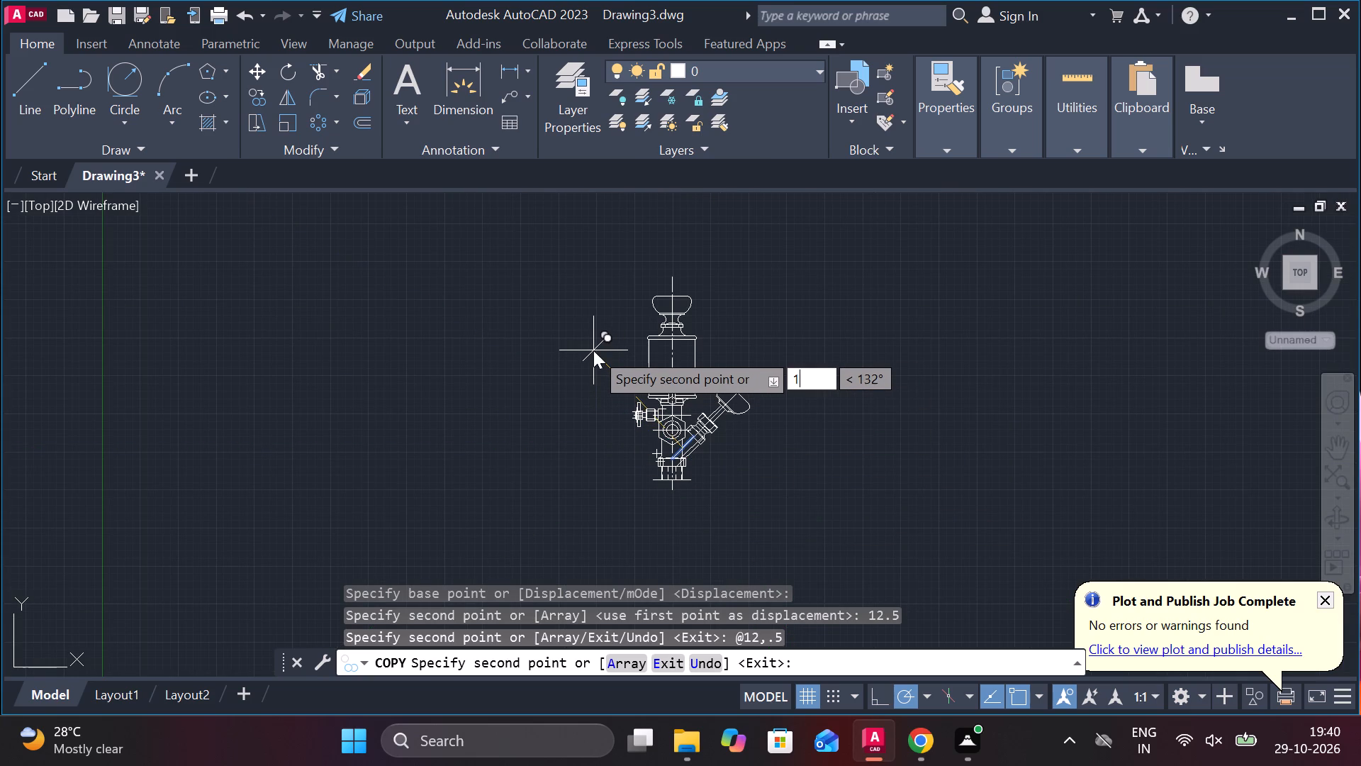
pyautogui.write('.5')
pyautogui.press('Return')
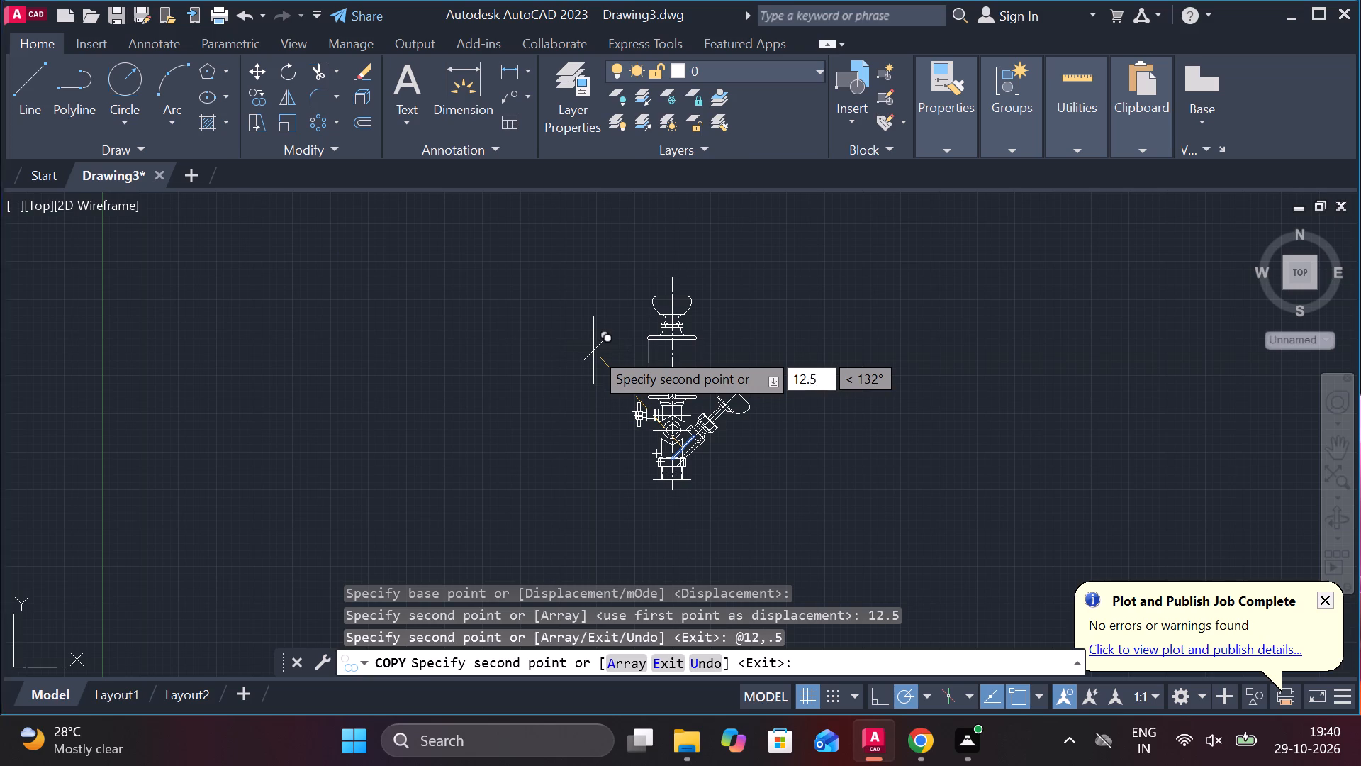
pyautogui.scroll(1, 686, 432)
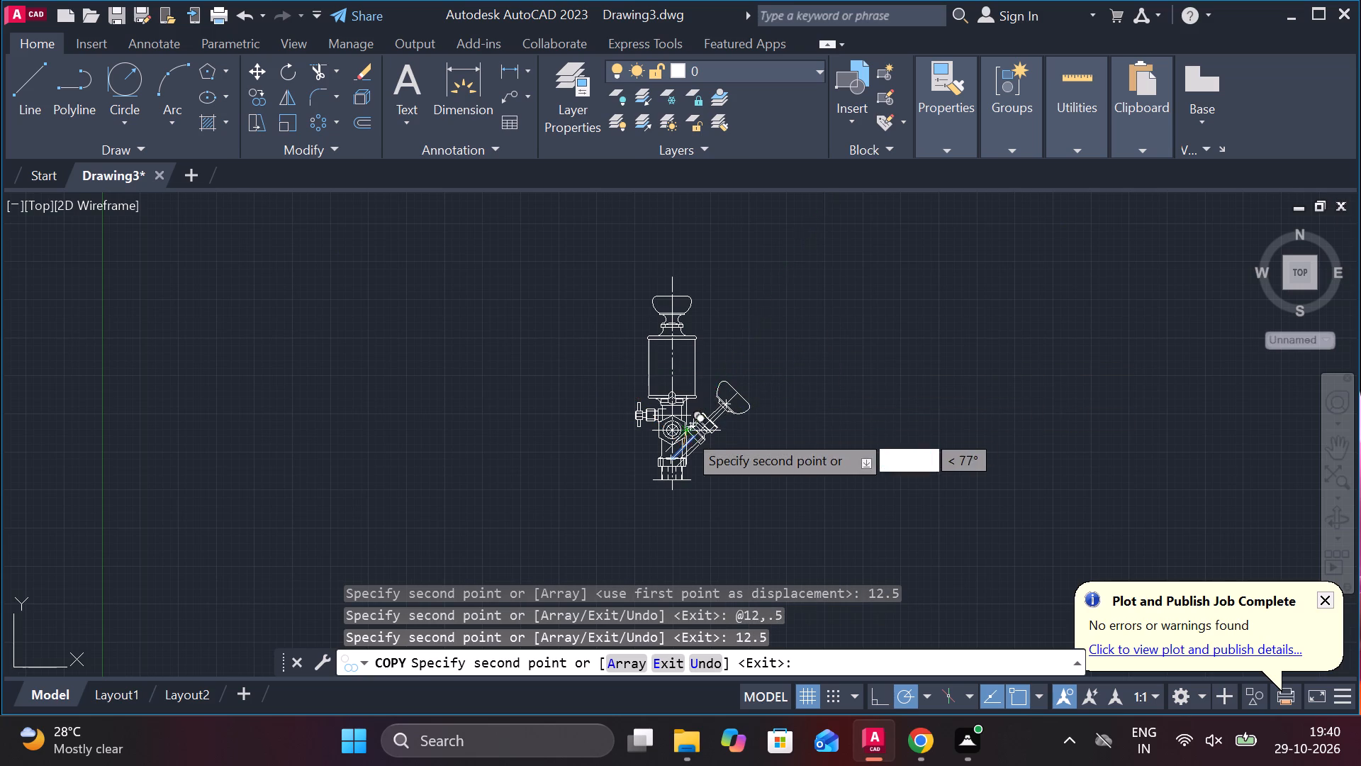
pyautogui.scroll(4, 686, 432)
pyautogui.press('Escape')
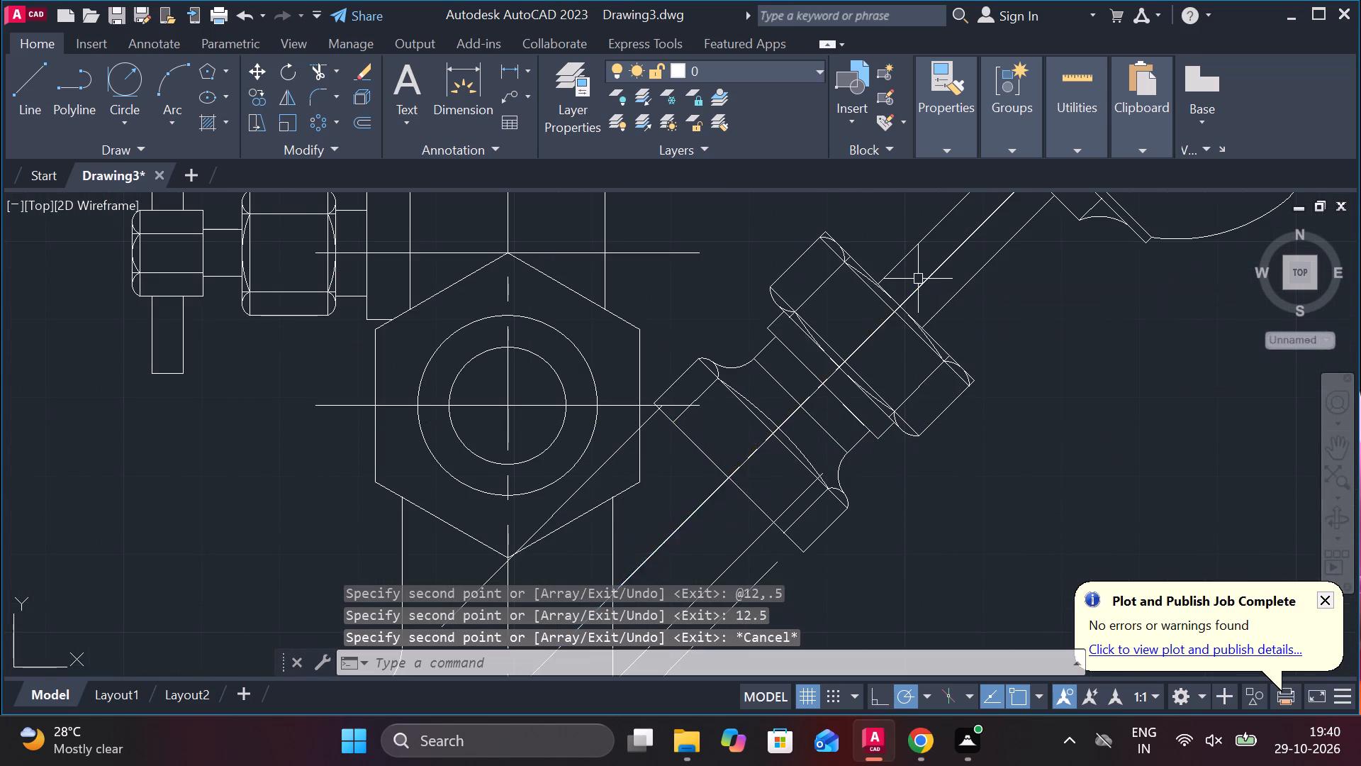
# Measure the aligned distance between the upper-left copied diagonal and the outermost lower-right copied diagonal.
pyautogui.scroll(2, 564, 436)
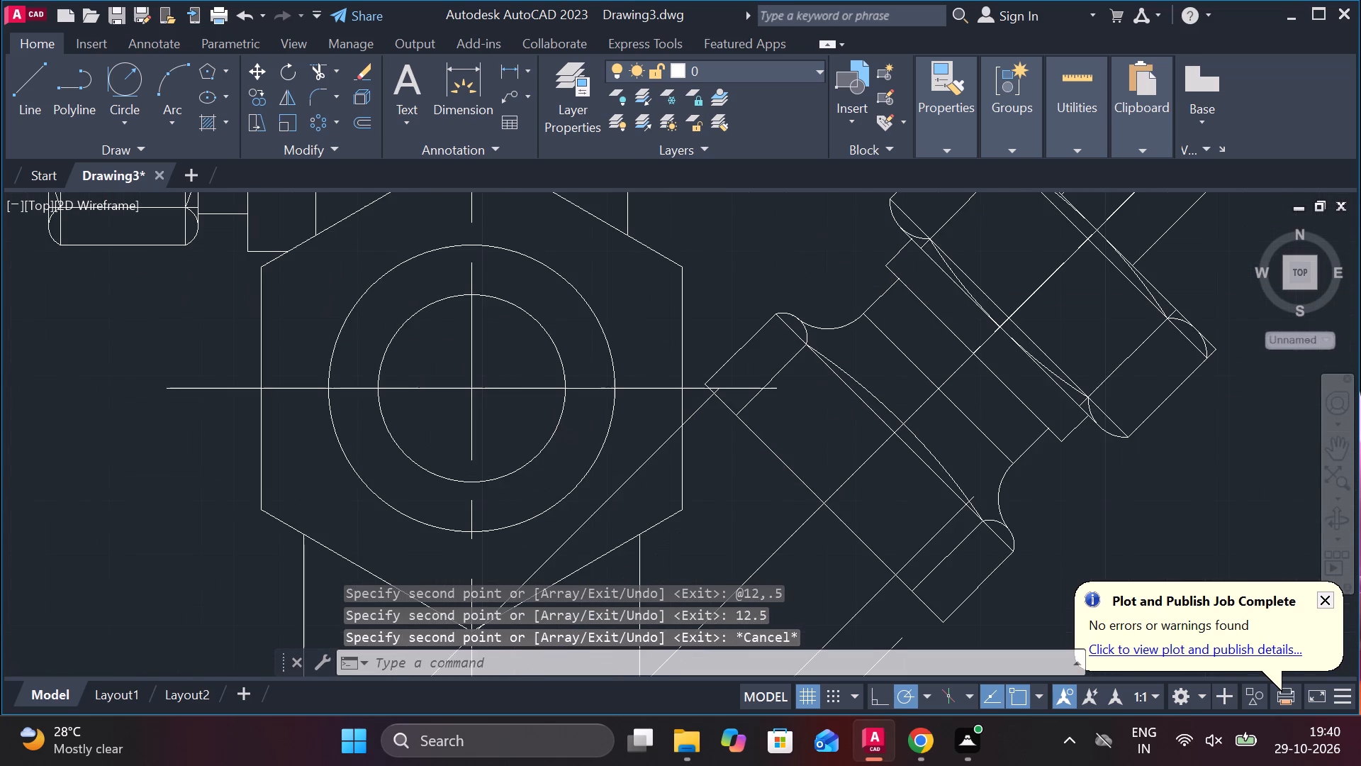
pyautogui.scroll(-5, 564, 436)
pyautogui.scroll(2, 592, 501)
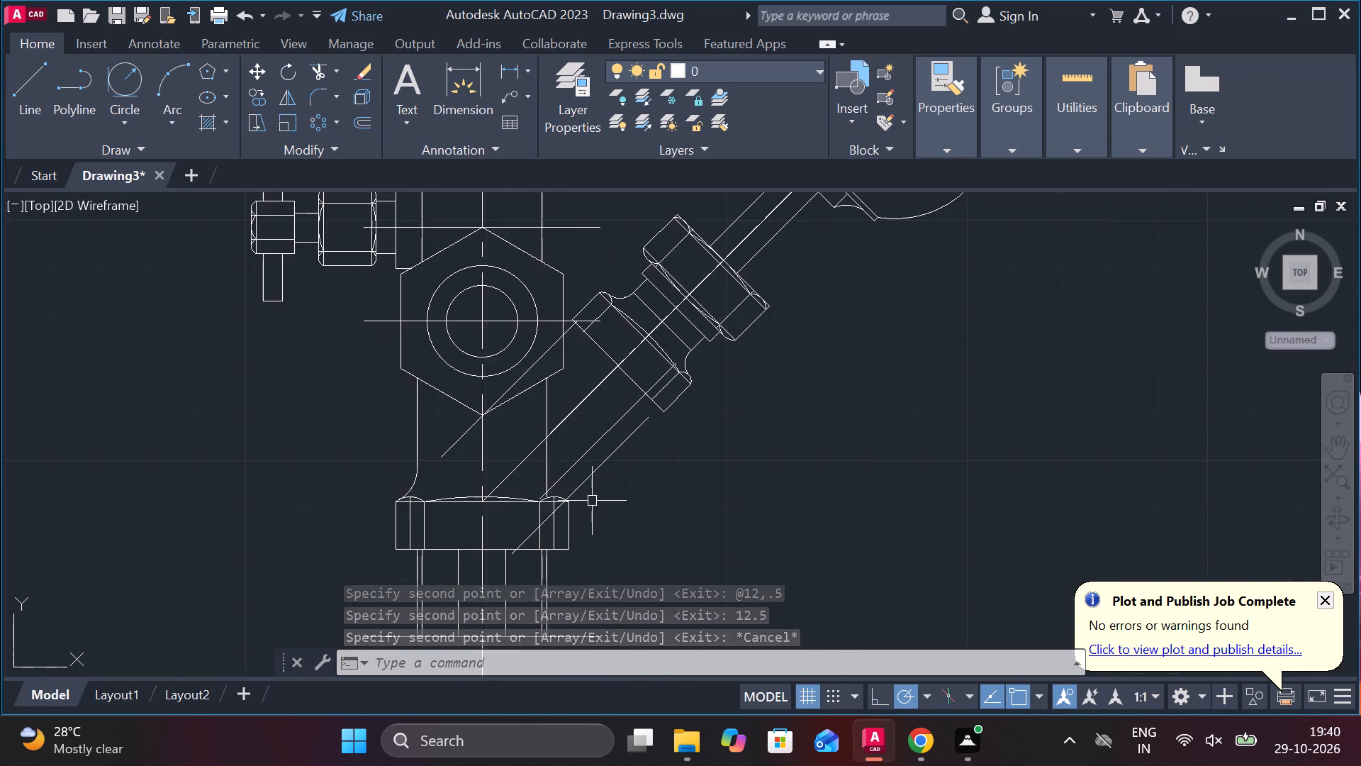
pyautogui.scroll(2, 592, 501)
pyautogui.scroll(-2, 592, 501)
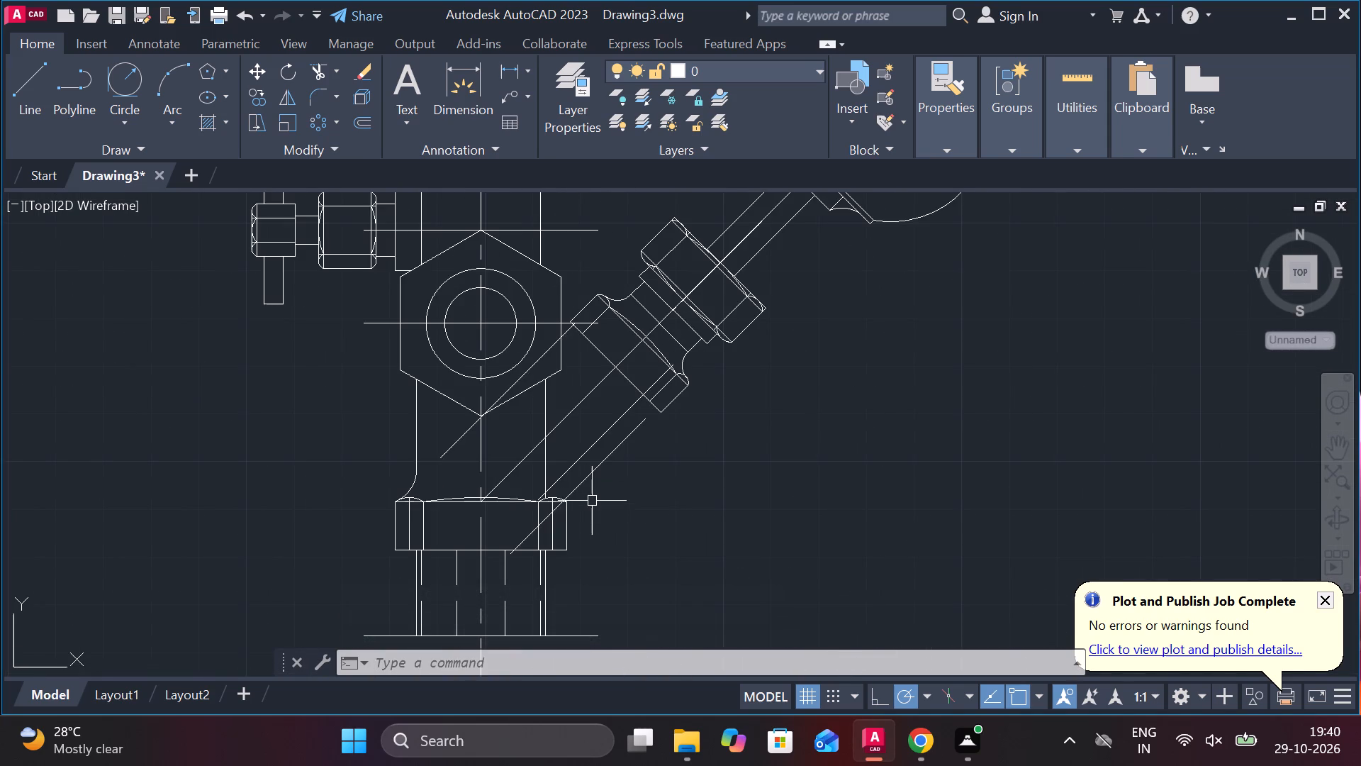
pyautogui.scroll(1, 592, 501)
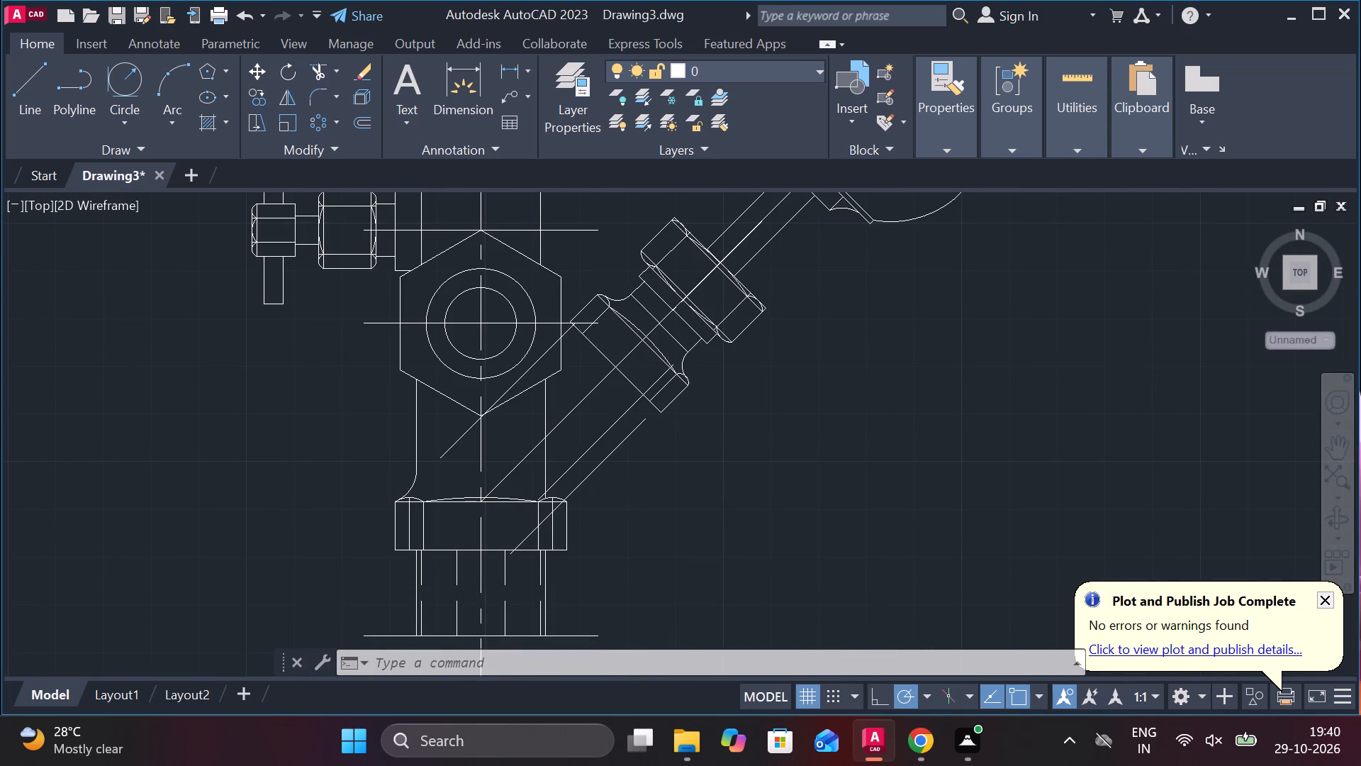
pyautogui.click(517, 67)
pyautogui.click(526, 67)
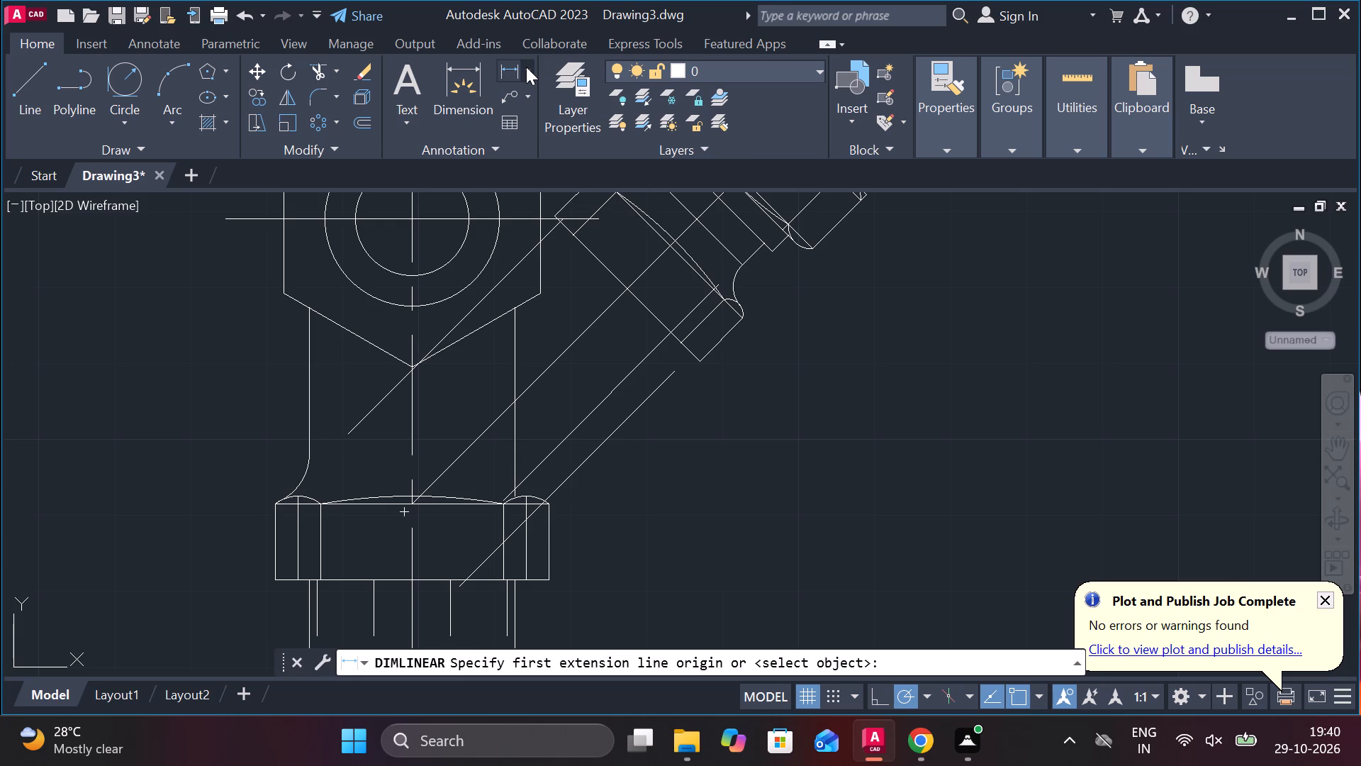
pyautogui.click(547, 152)
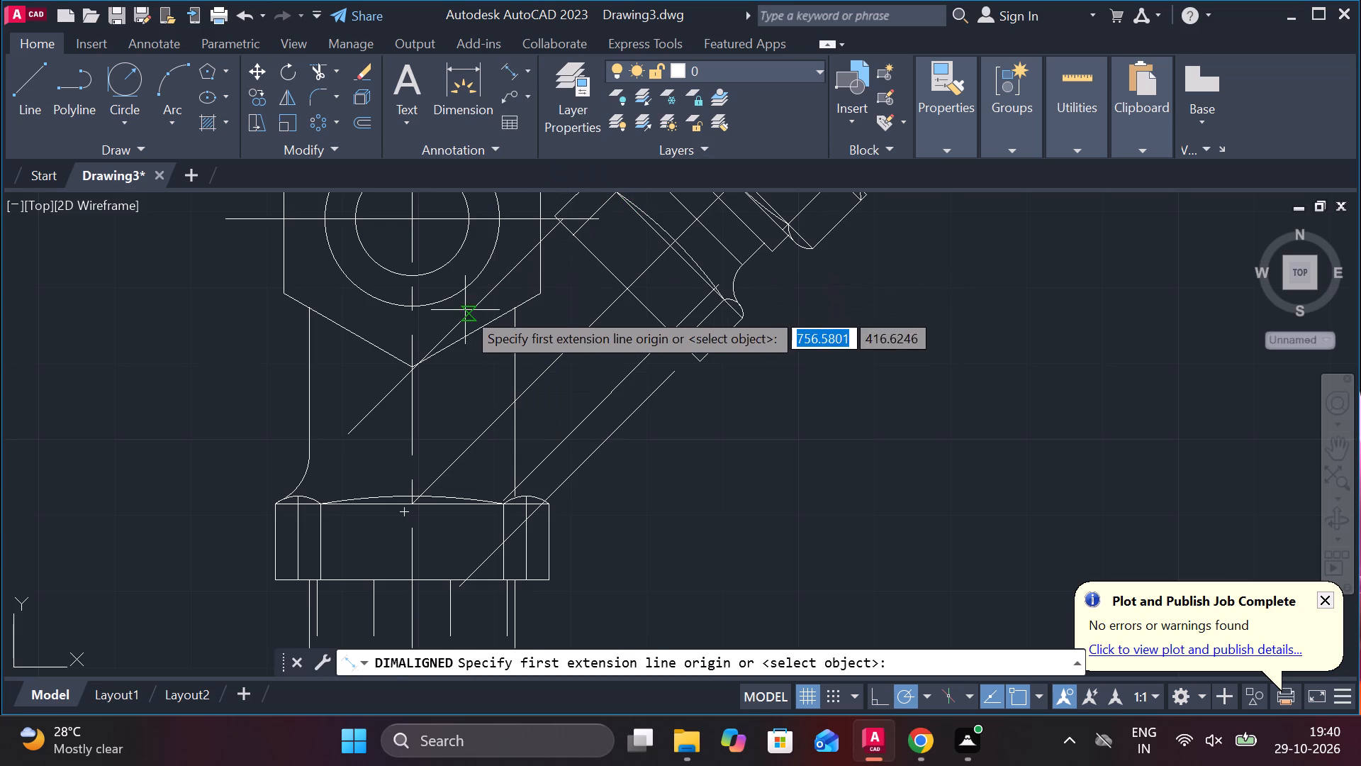
pyautogui.click(465, 310)
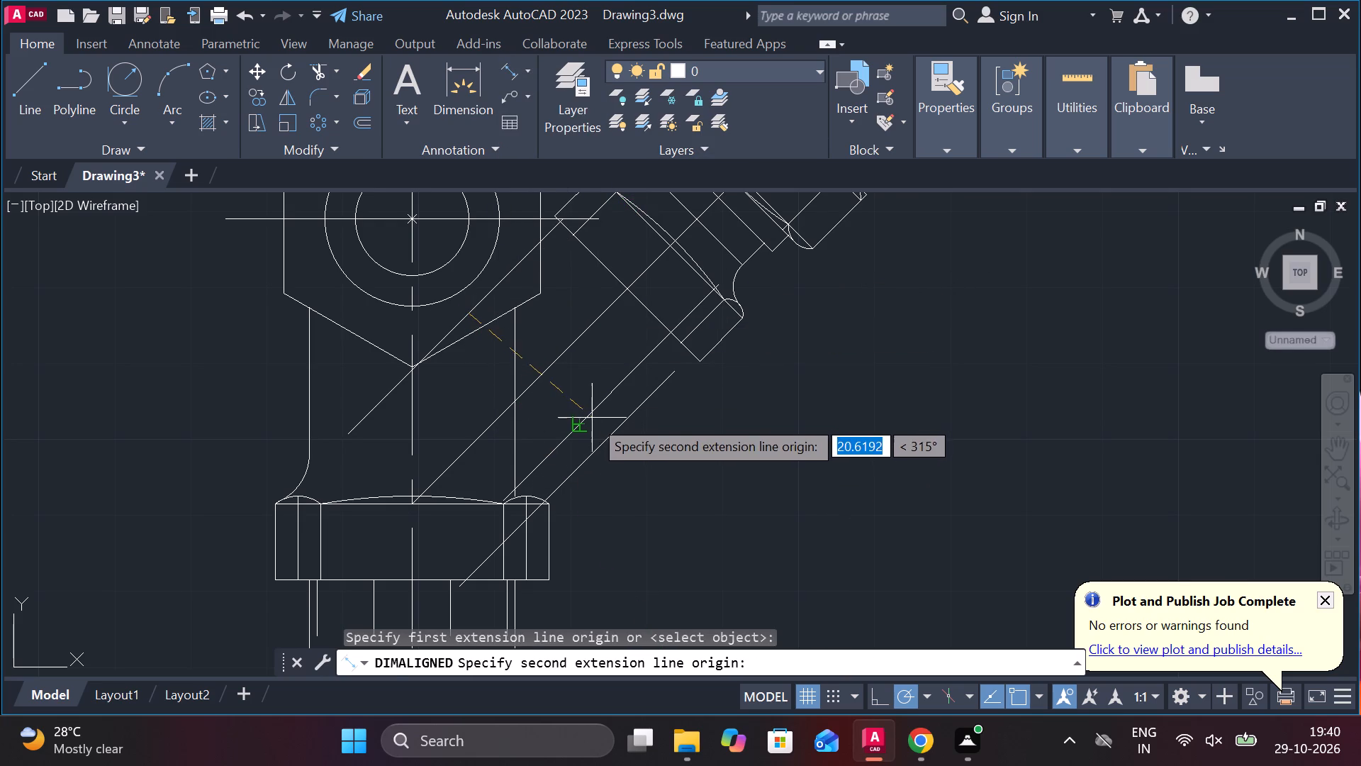
pyautogui.click(595, 445)
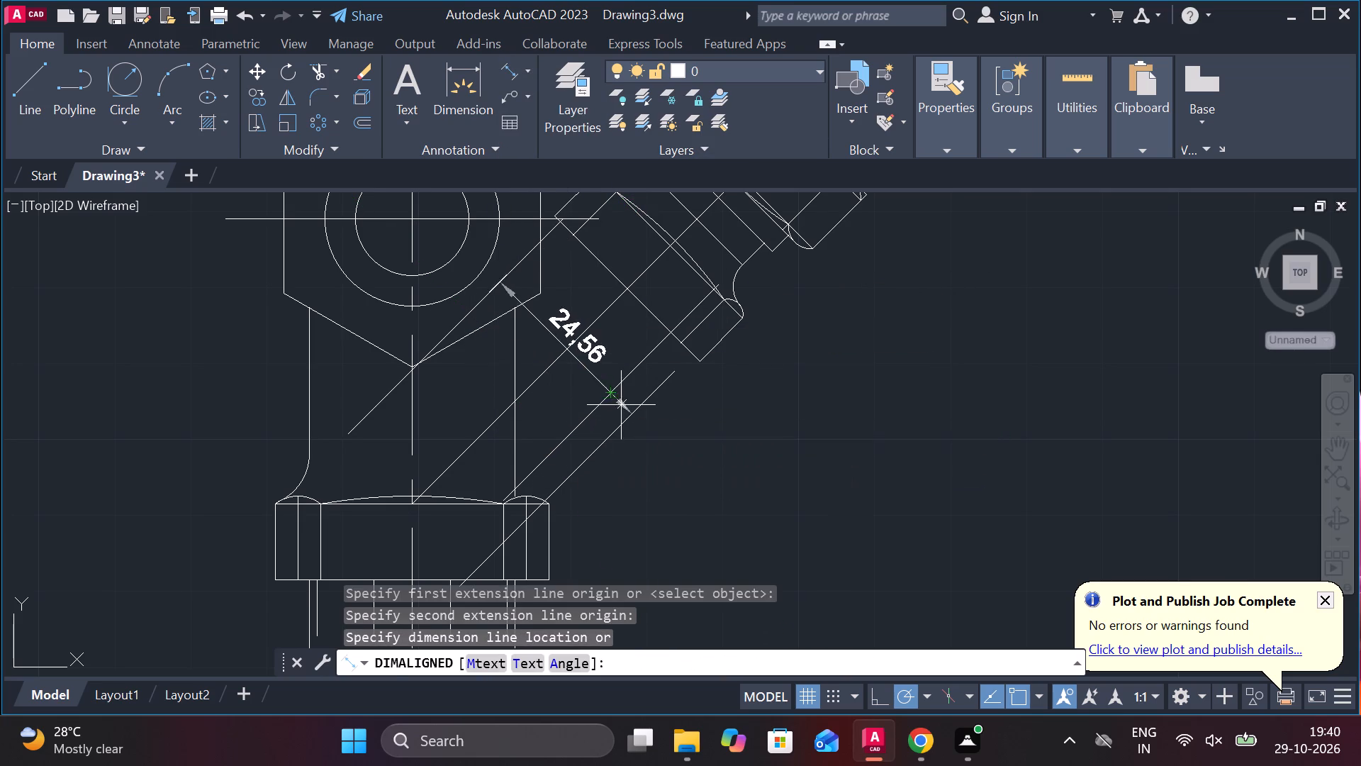
pyautogui.press('Escape')
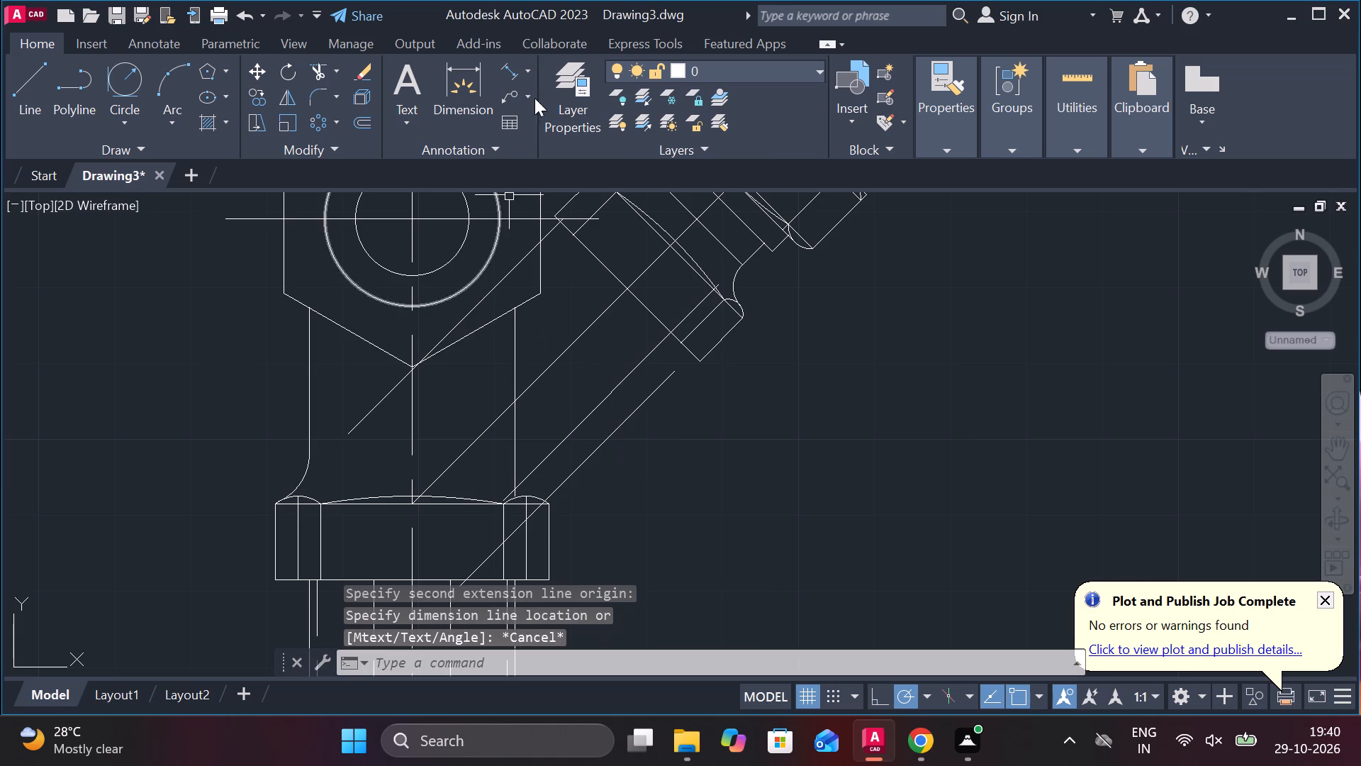
# Measure the aligned distances from the upper-left copied diagonal to the central diagonal and to the inner lower-right copy.
pyautogui.click(508, 65)
pyautogui.click(467, 308)
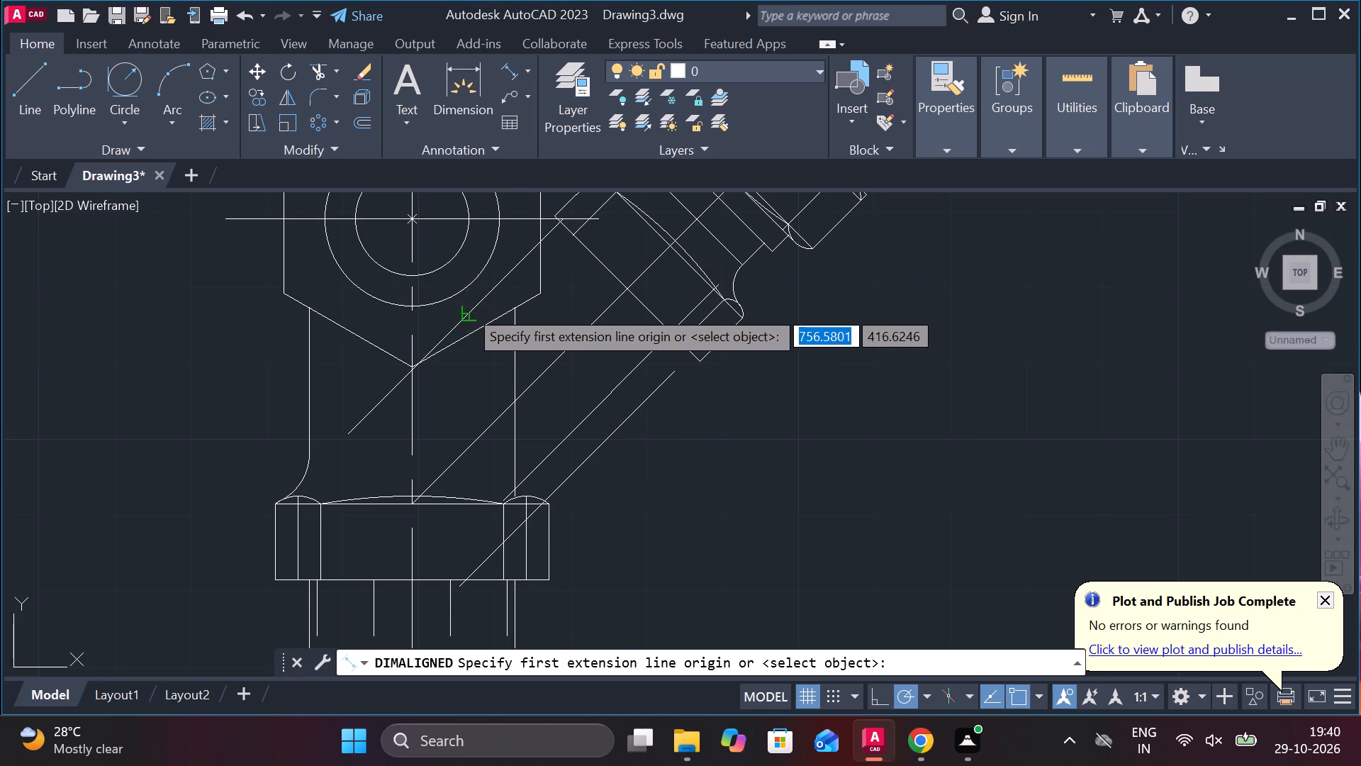
pyautogui.click(537, 385)
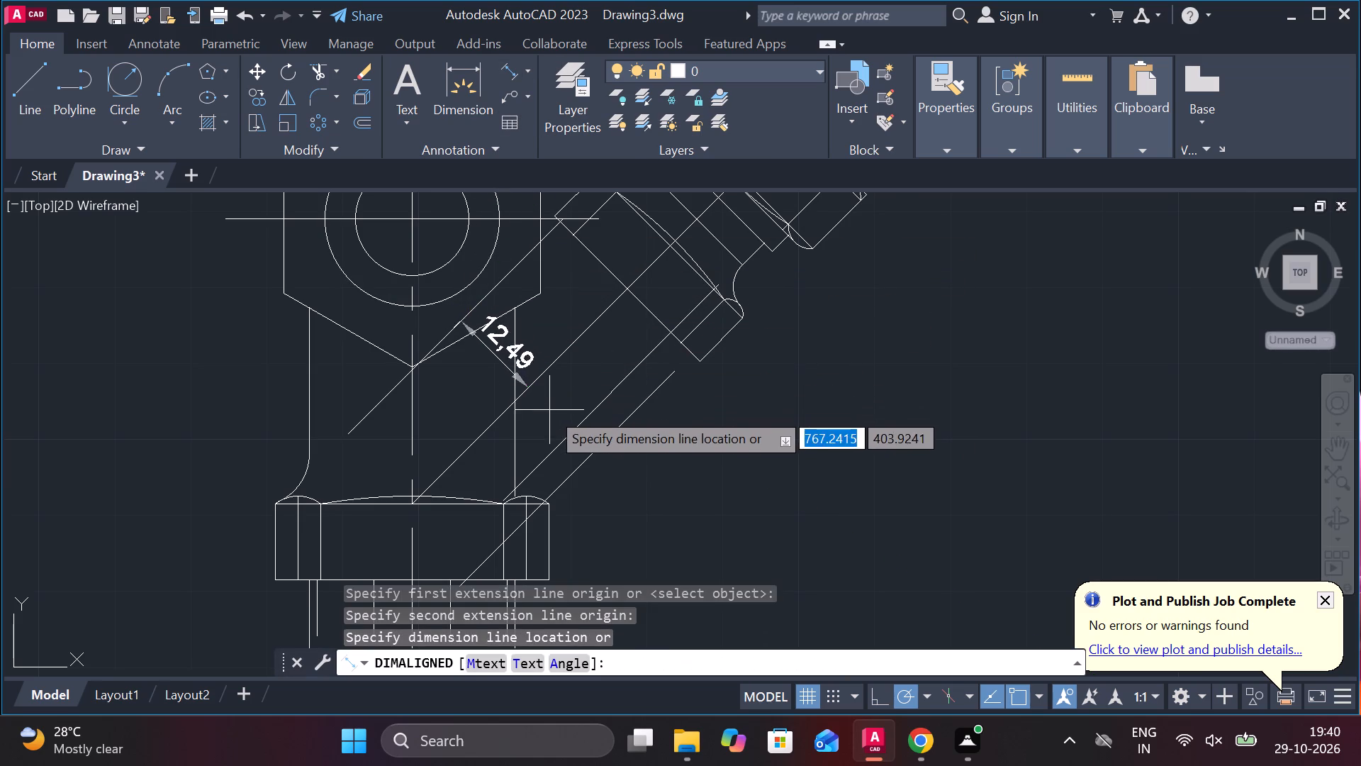
pyautogui.press('Escape')
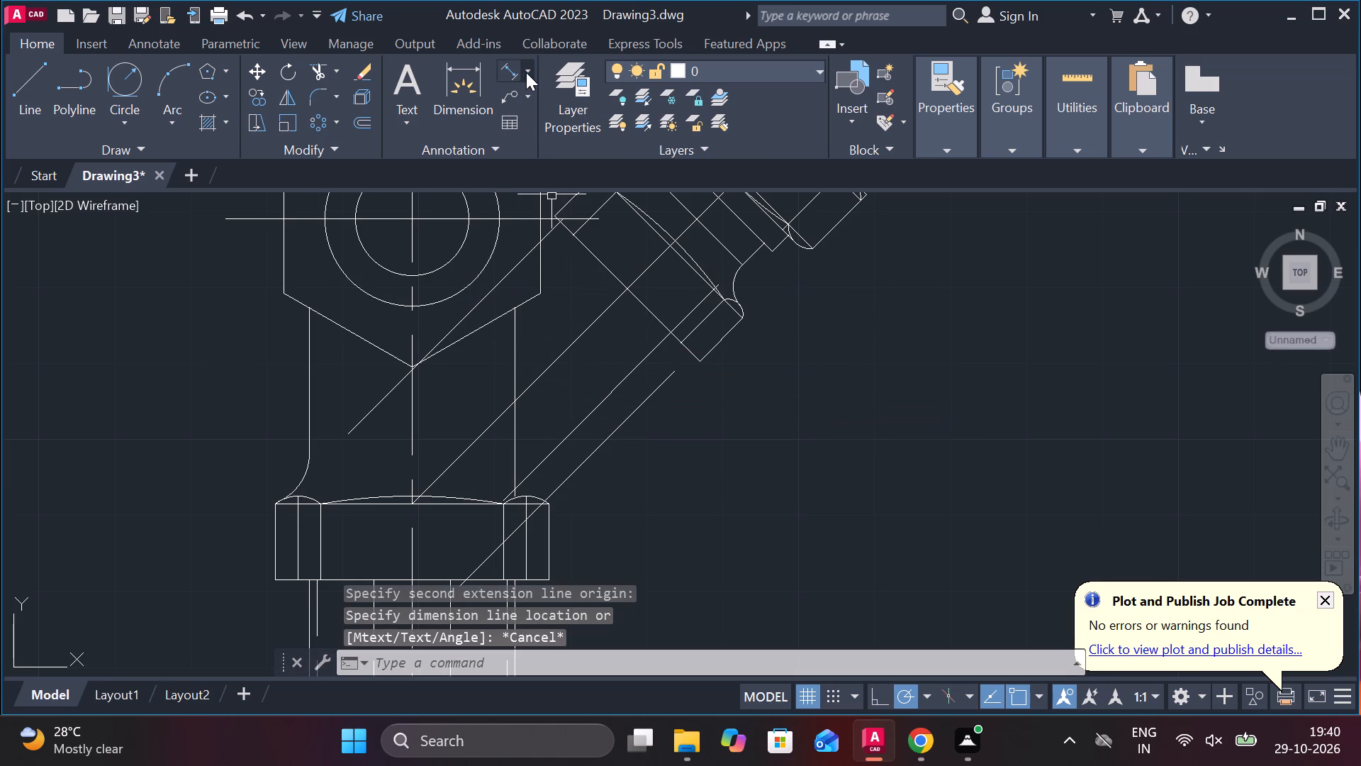
pyautogui.click(512, 72)
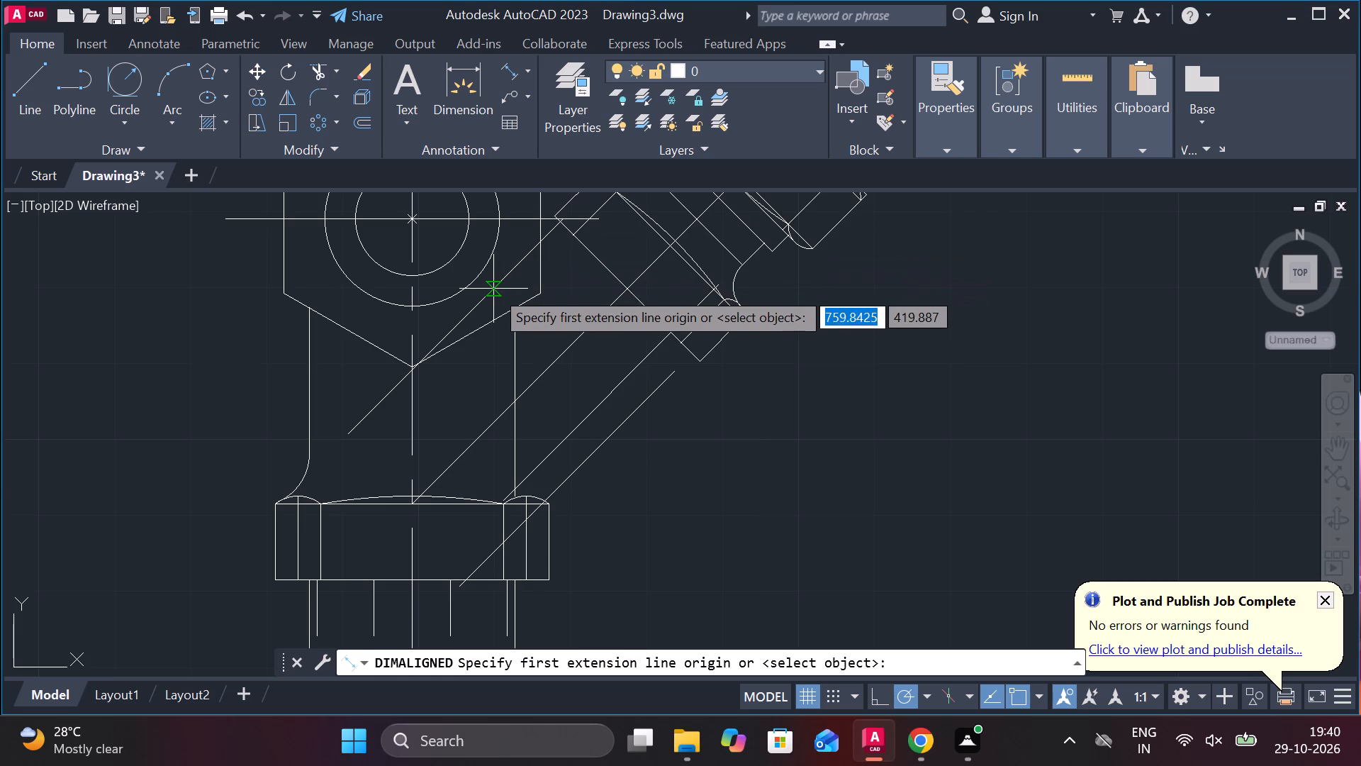
pyautogui.click(493, 289)
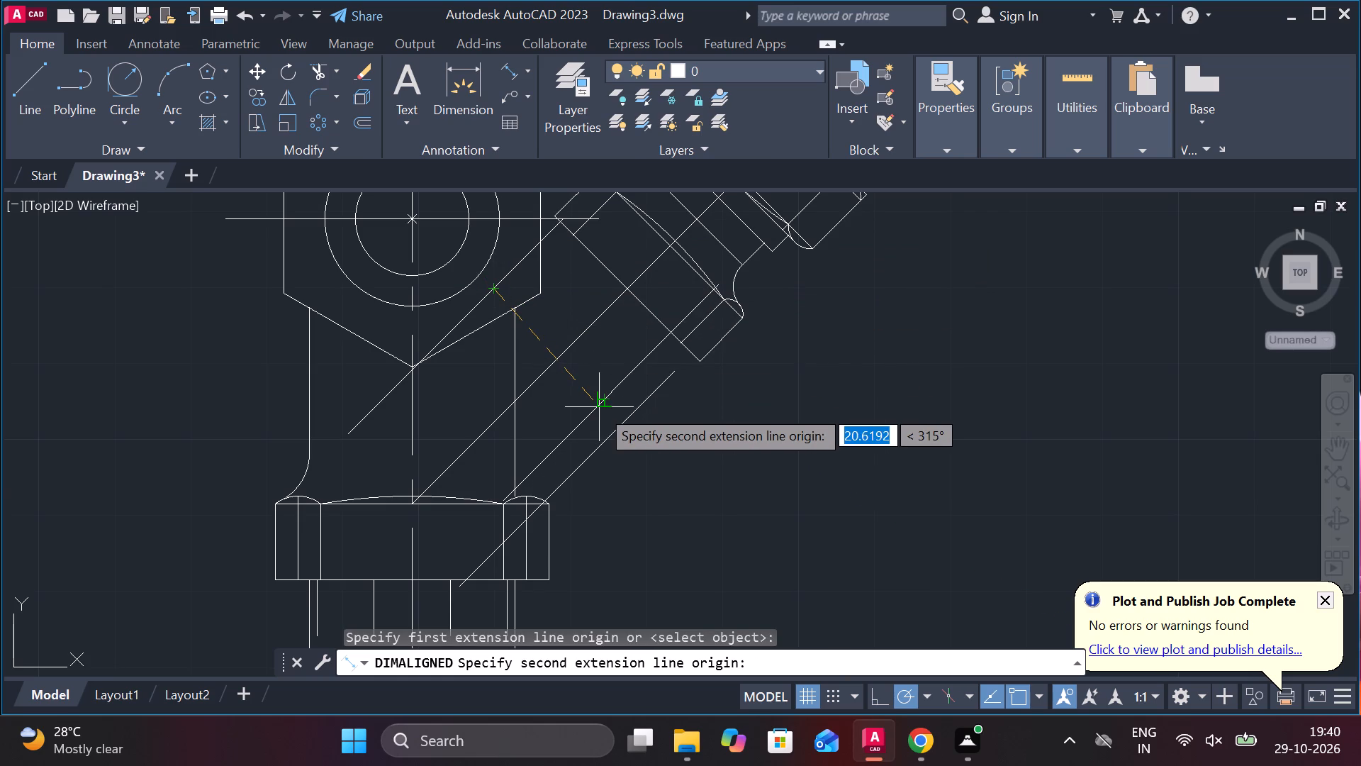
pyautogui.click(603, 404)
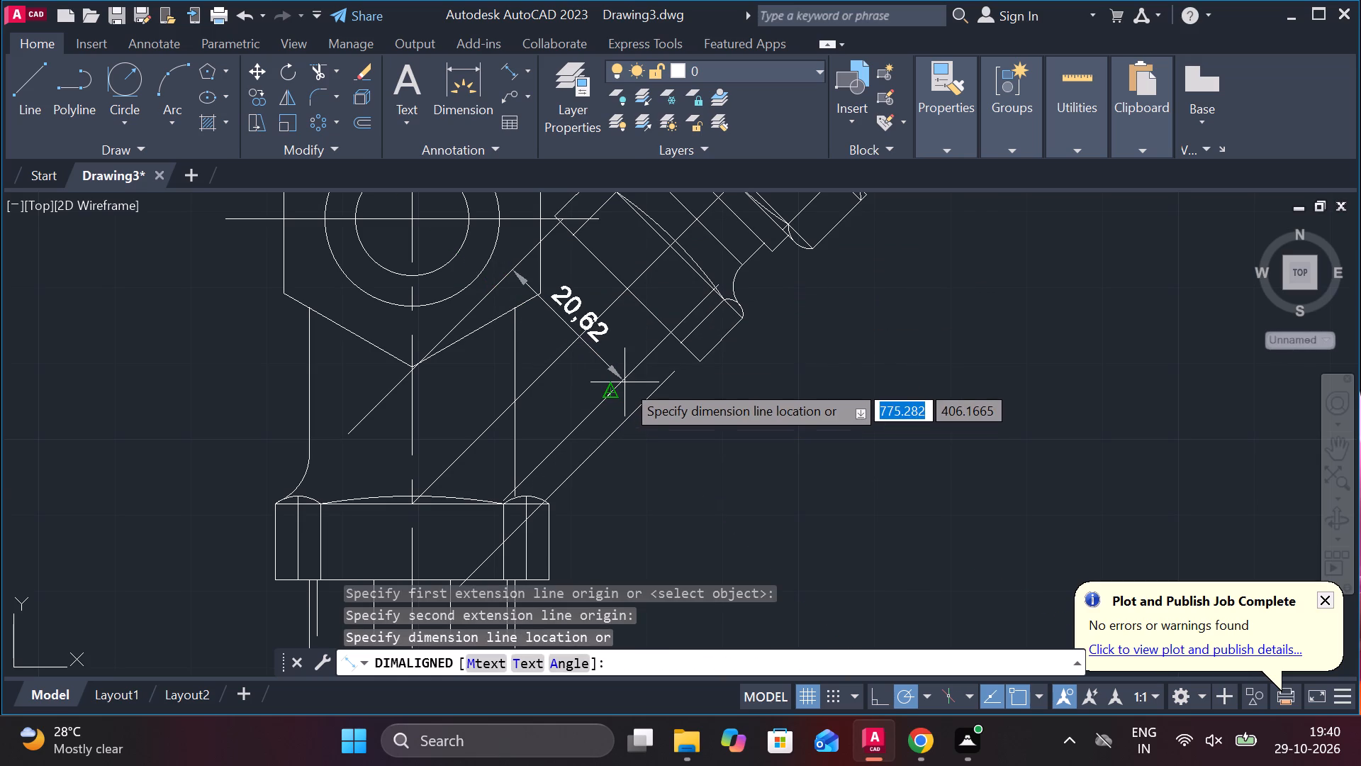
pyautogui.press('Escape')
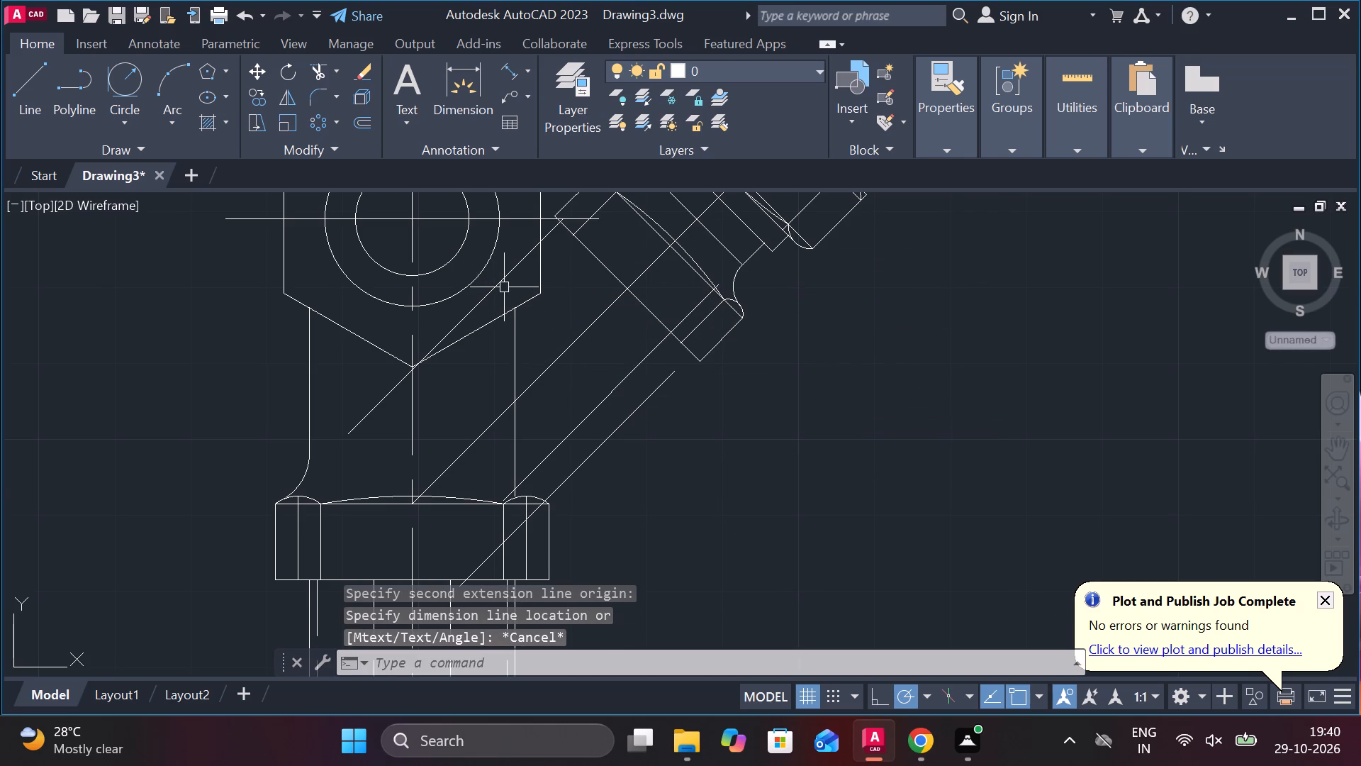
# Delete the three copied diagonal lines on both sides of the branch's diagonal centreline.
pyautogui.click(499, 283)
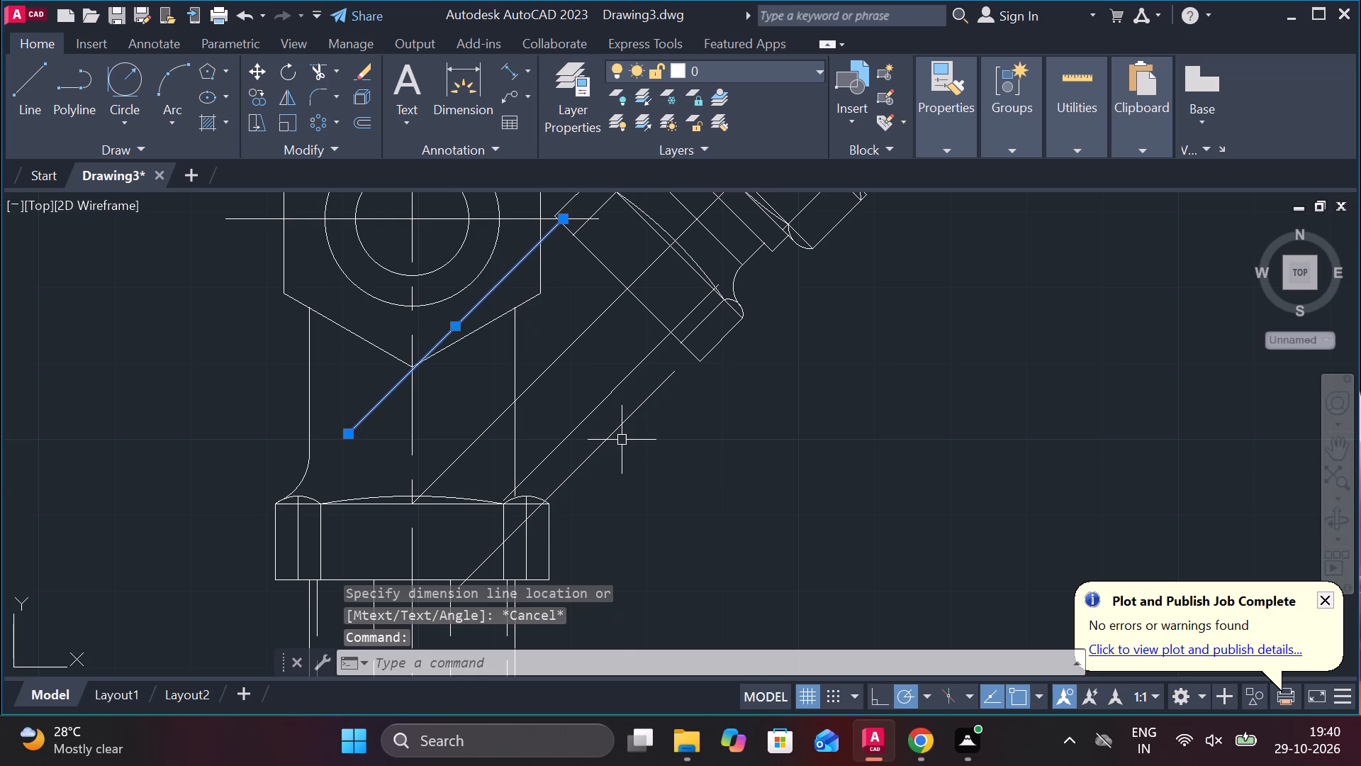
pyautogui.click(622, 440)
pyautogui.click(601, 393)
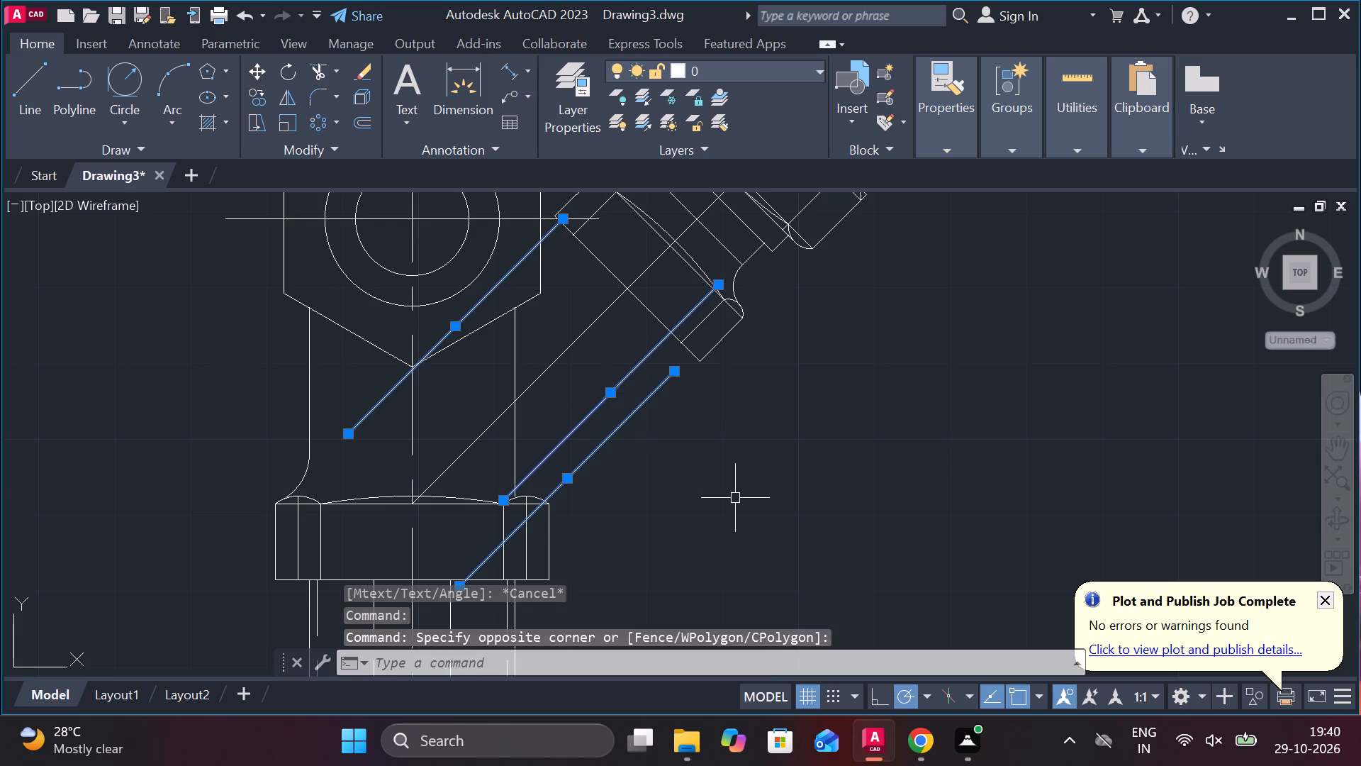
pyautogui.press('Delete')
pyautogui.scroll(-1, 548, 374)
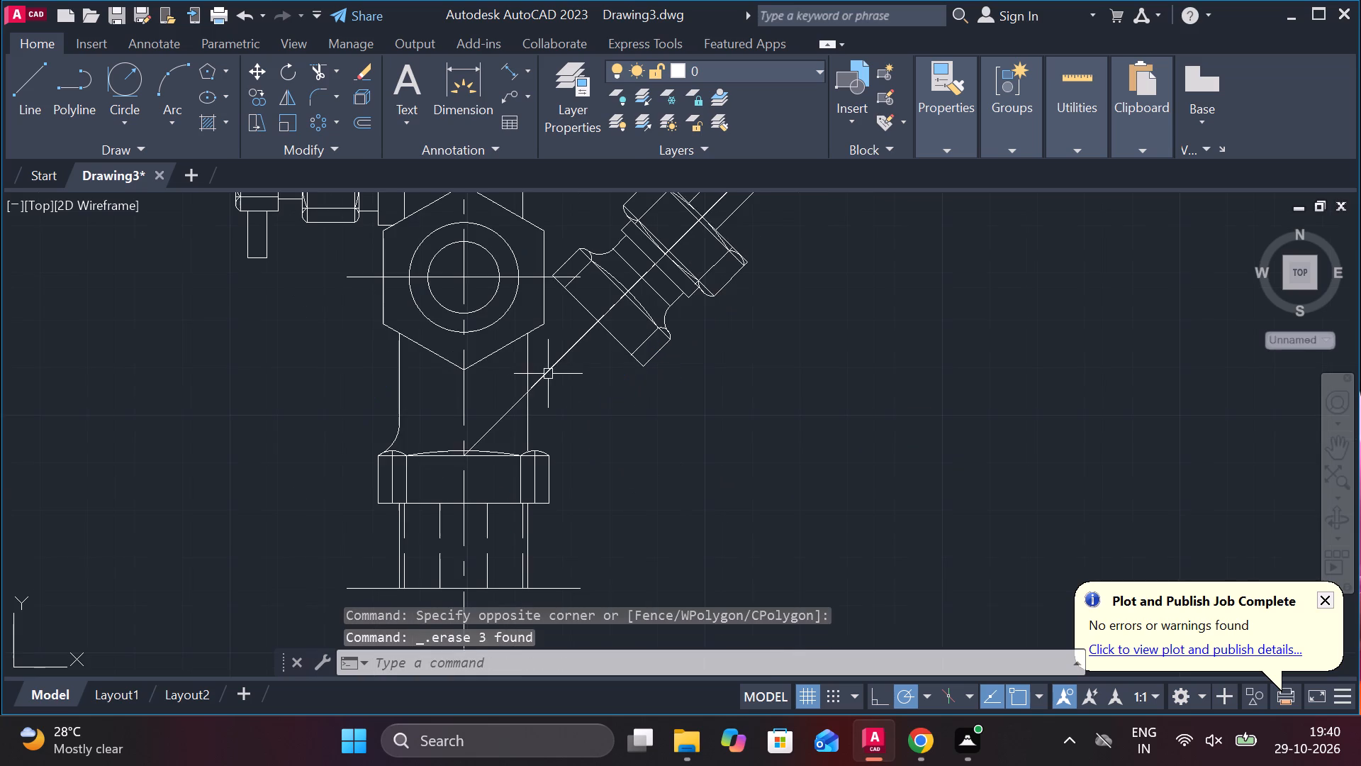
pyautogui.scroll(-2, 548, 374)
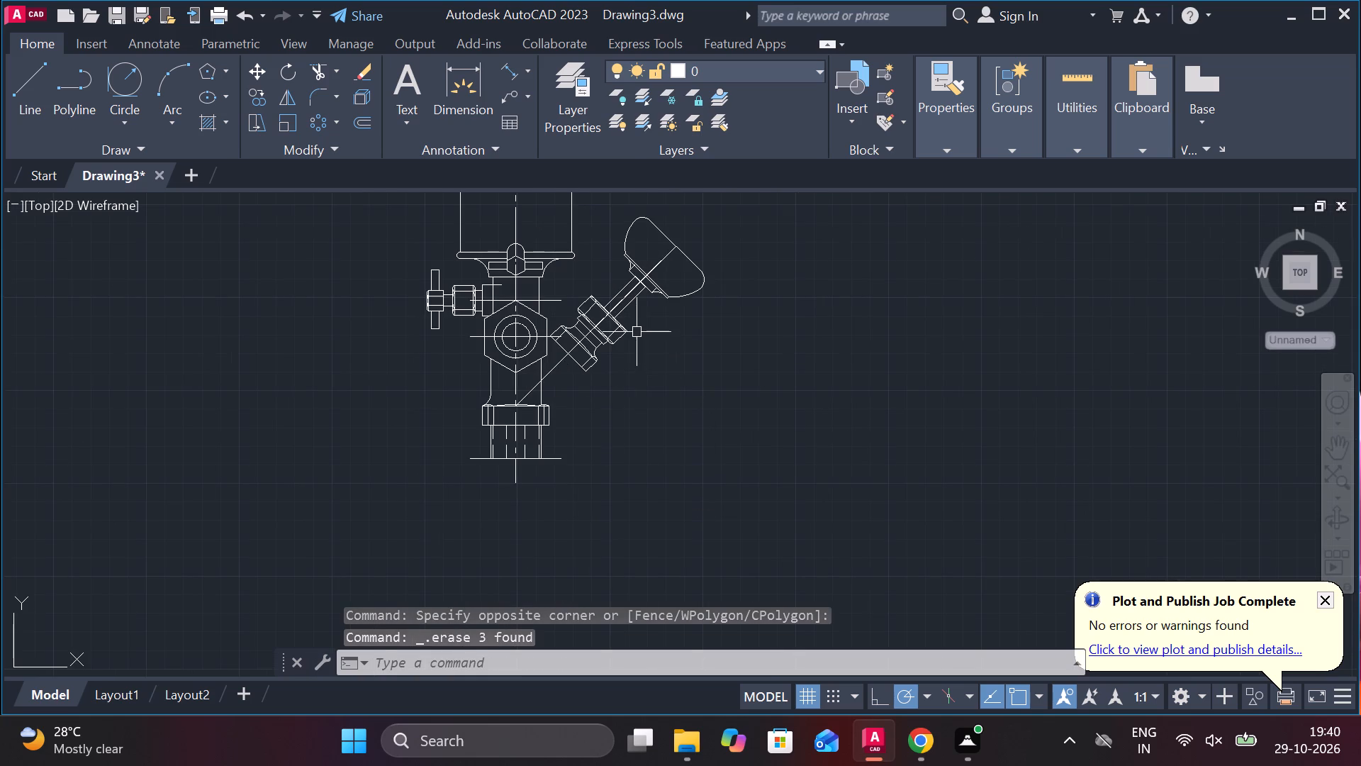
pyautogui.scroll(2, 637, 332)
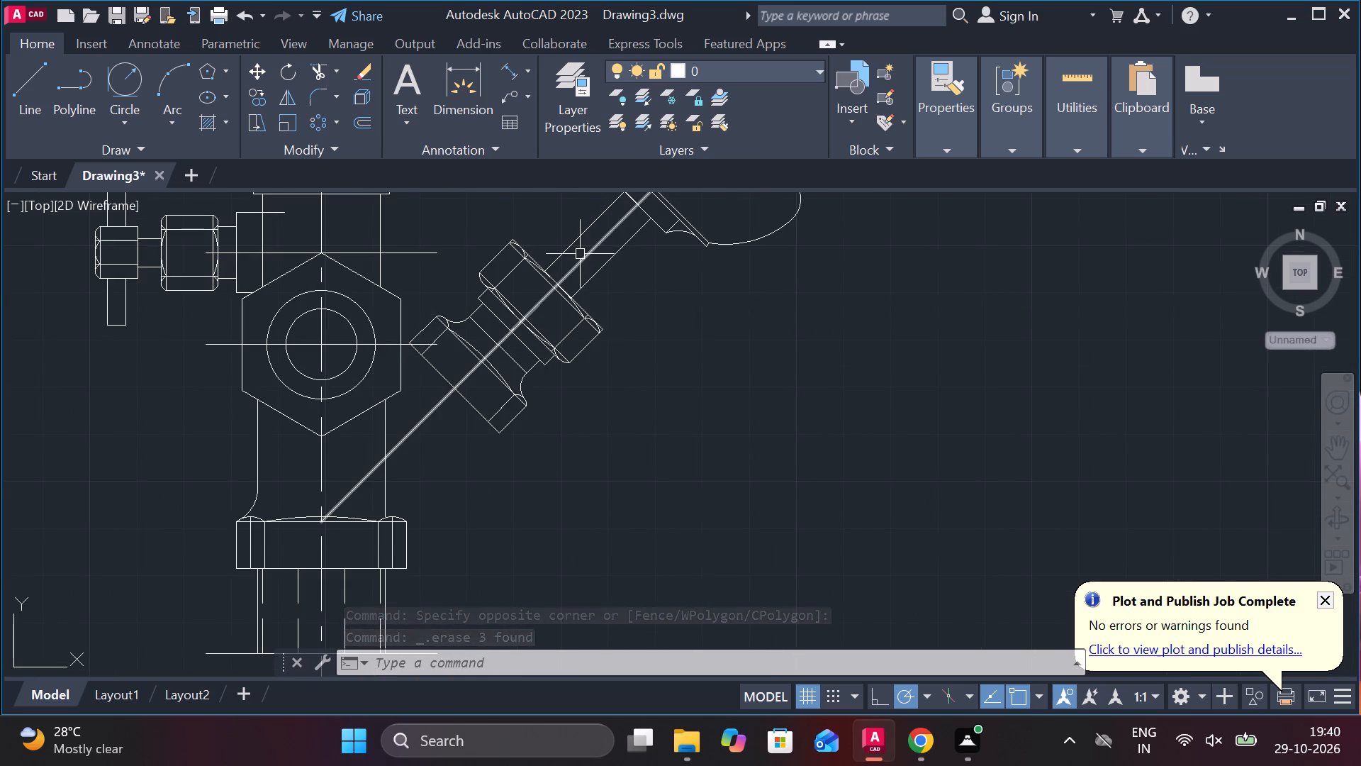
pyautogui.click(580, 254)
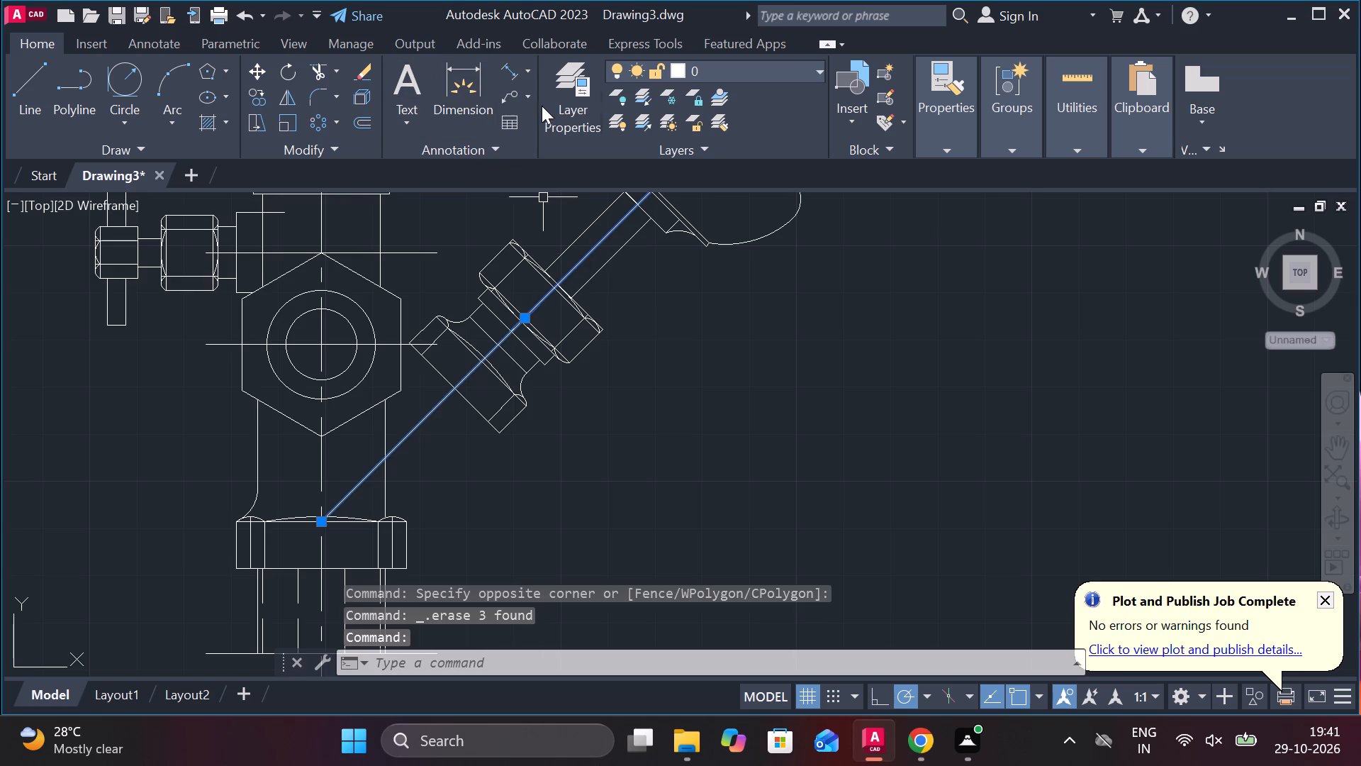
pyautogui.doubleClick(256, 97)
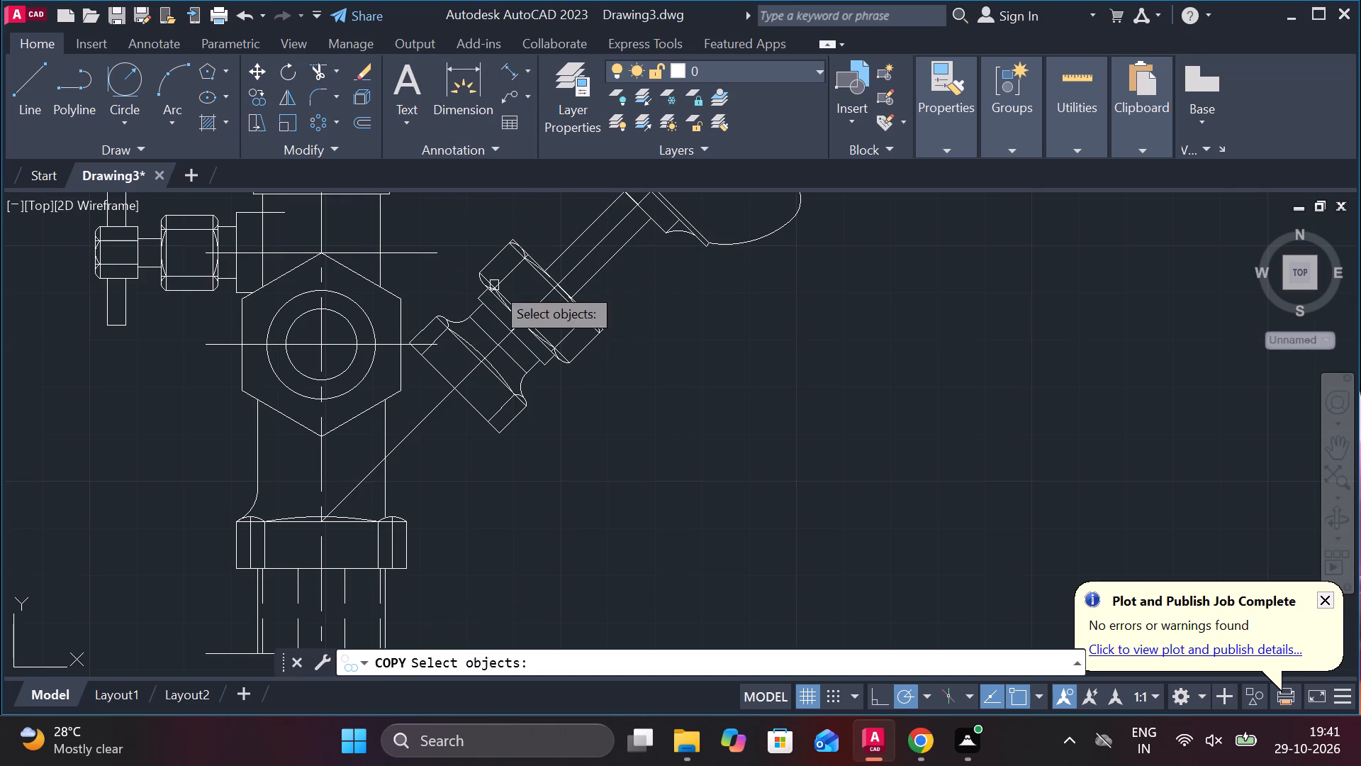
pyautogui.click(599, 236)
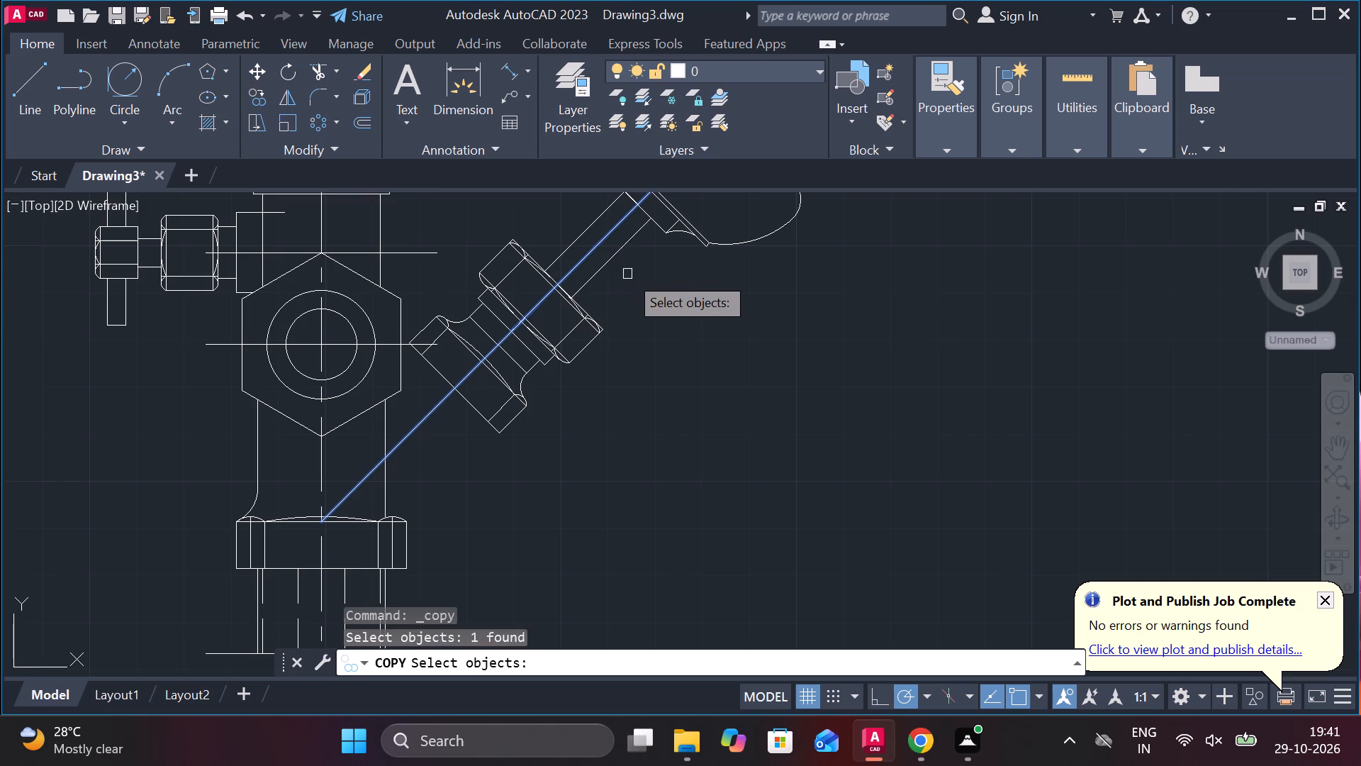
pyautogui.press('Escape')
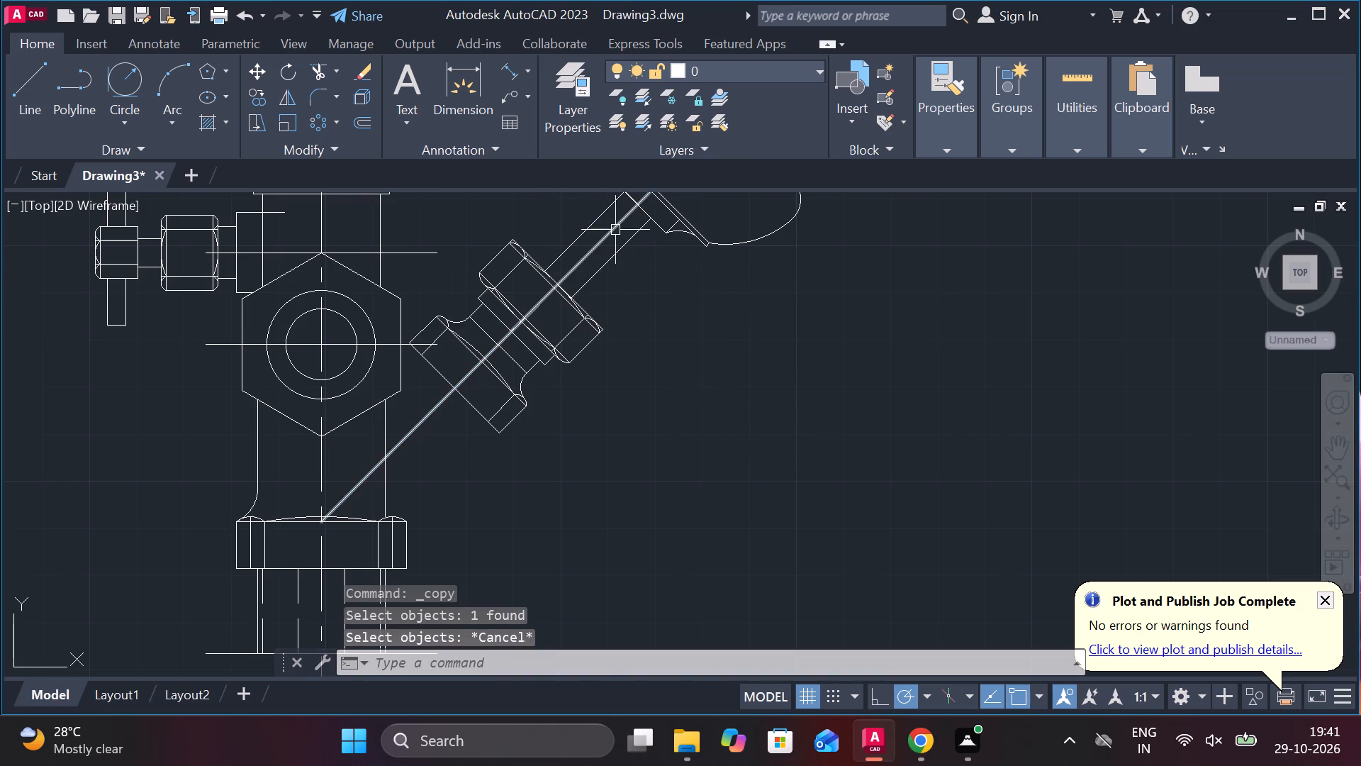
# Copy the long diagonal centreline of the angled branch by 12.5 toward the branch's lower-right side.
pyautogui.click(615, 230)
pyautogui.click(251, 97)
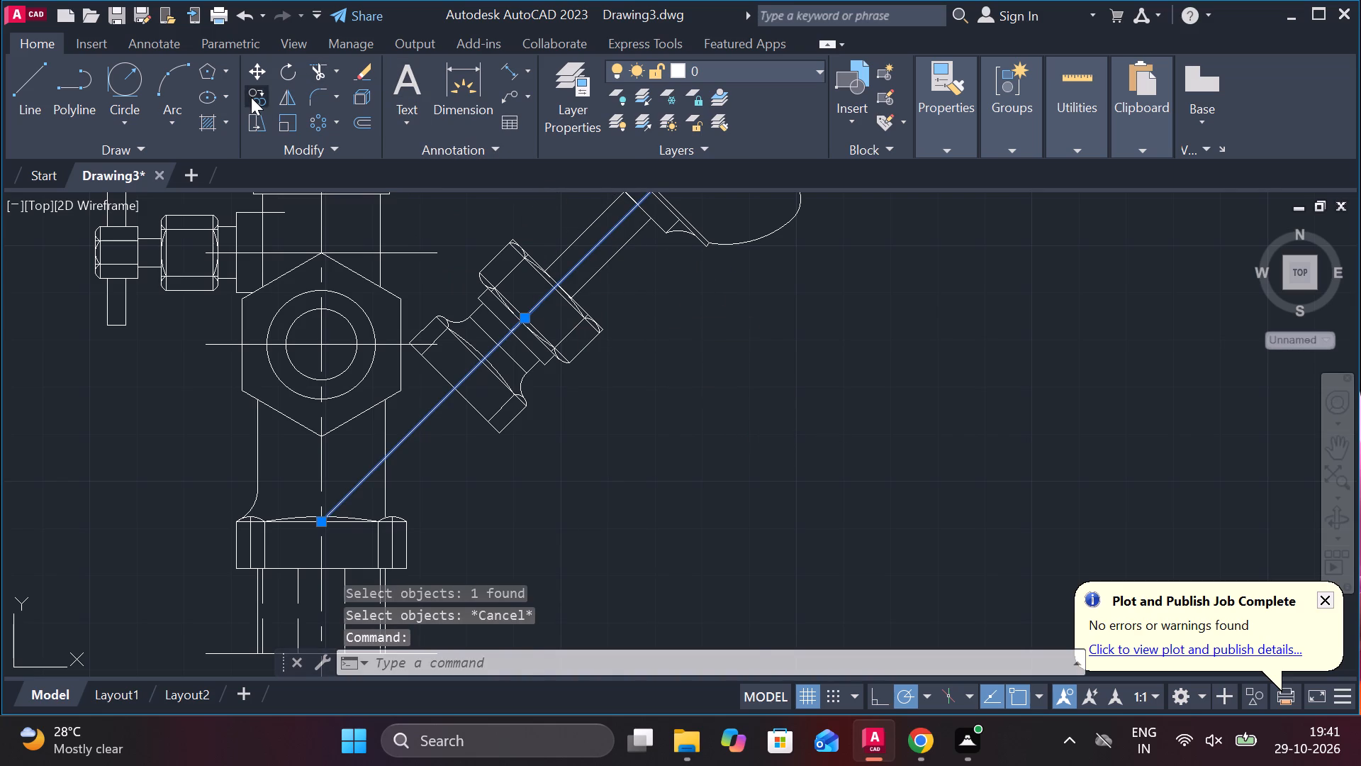
pyautogui.click(605, 240)
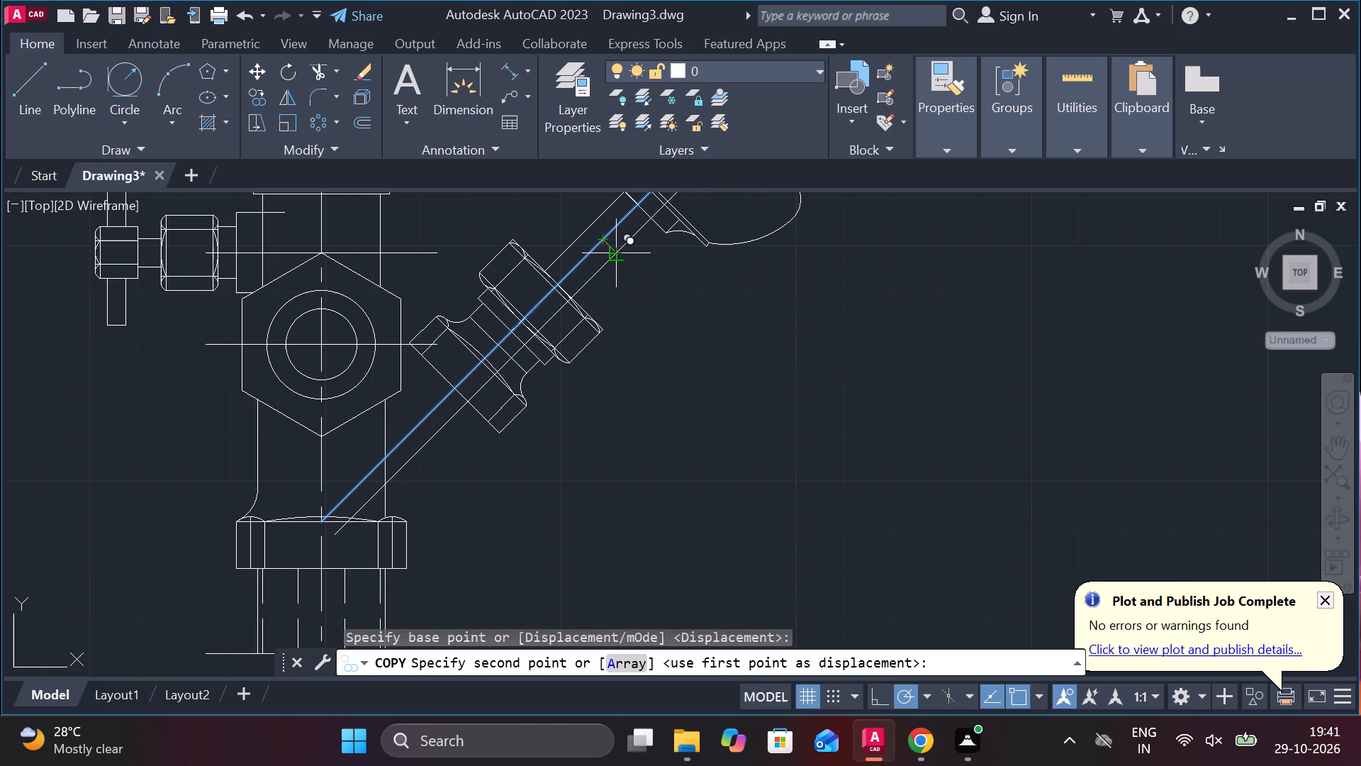
pyautogui.write('12')
pyautogui.write('.5')
pyautogui.press('Return')
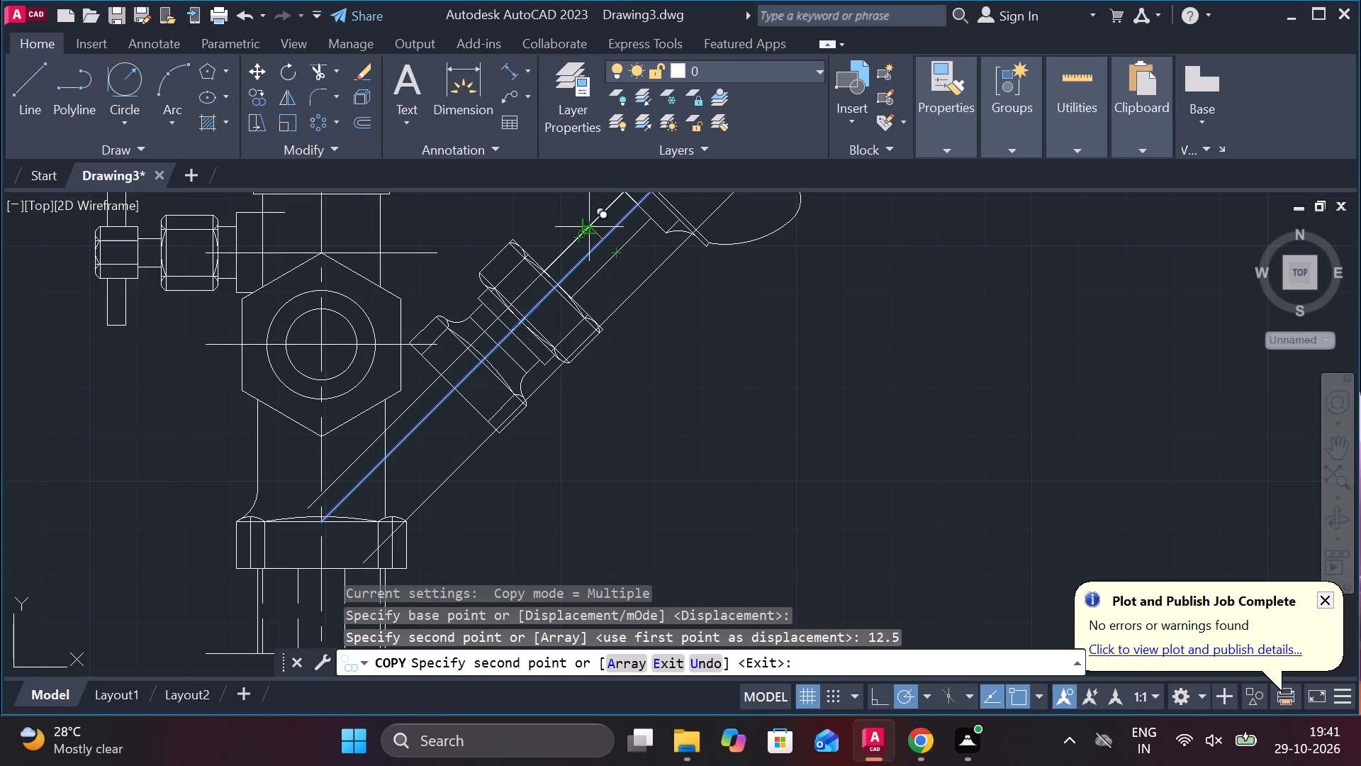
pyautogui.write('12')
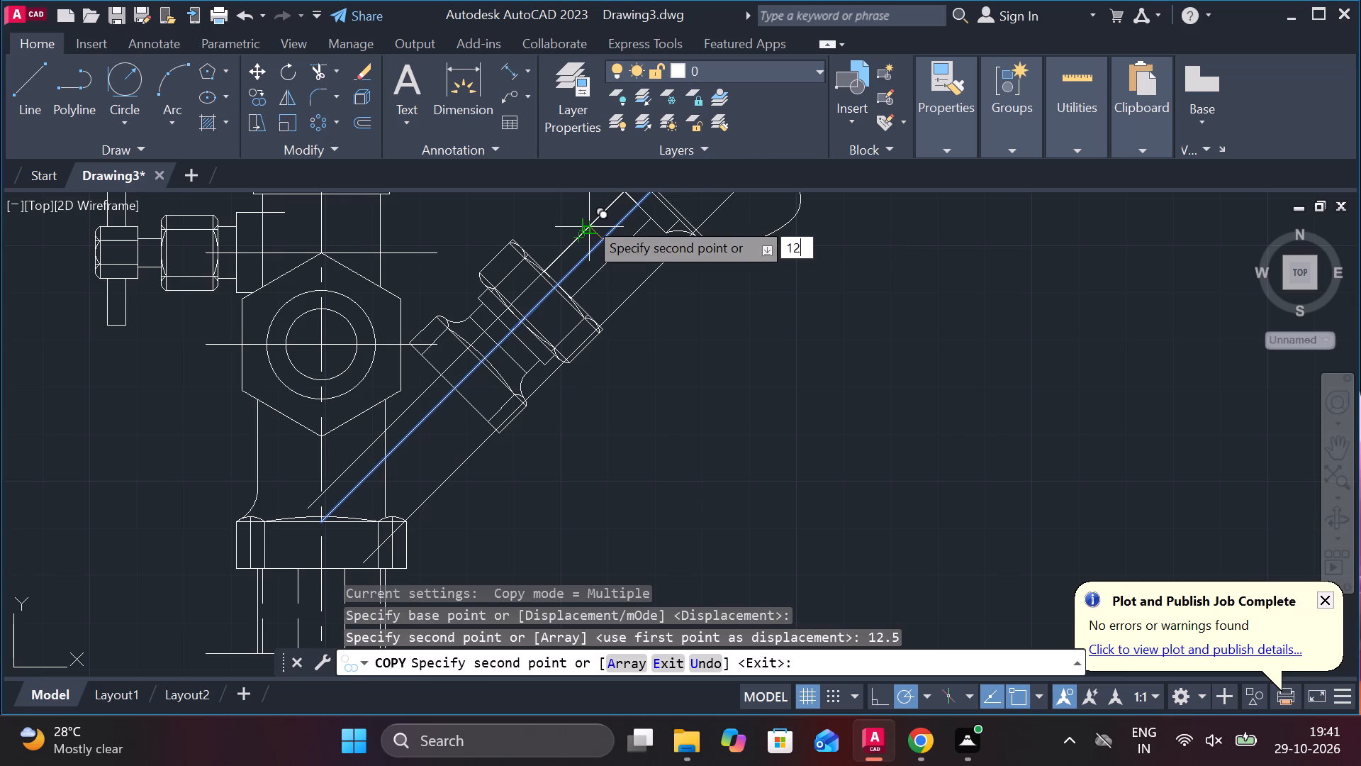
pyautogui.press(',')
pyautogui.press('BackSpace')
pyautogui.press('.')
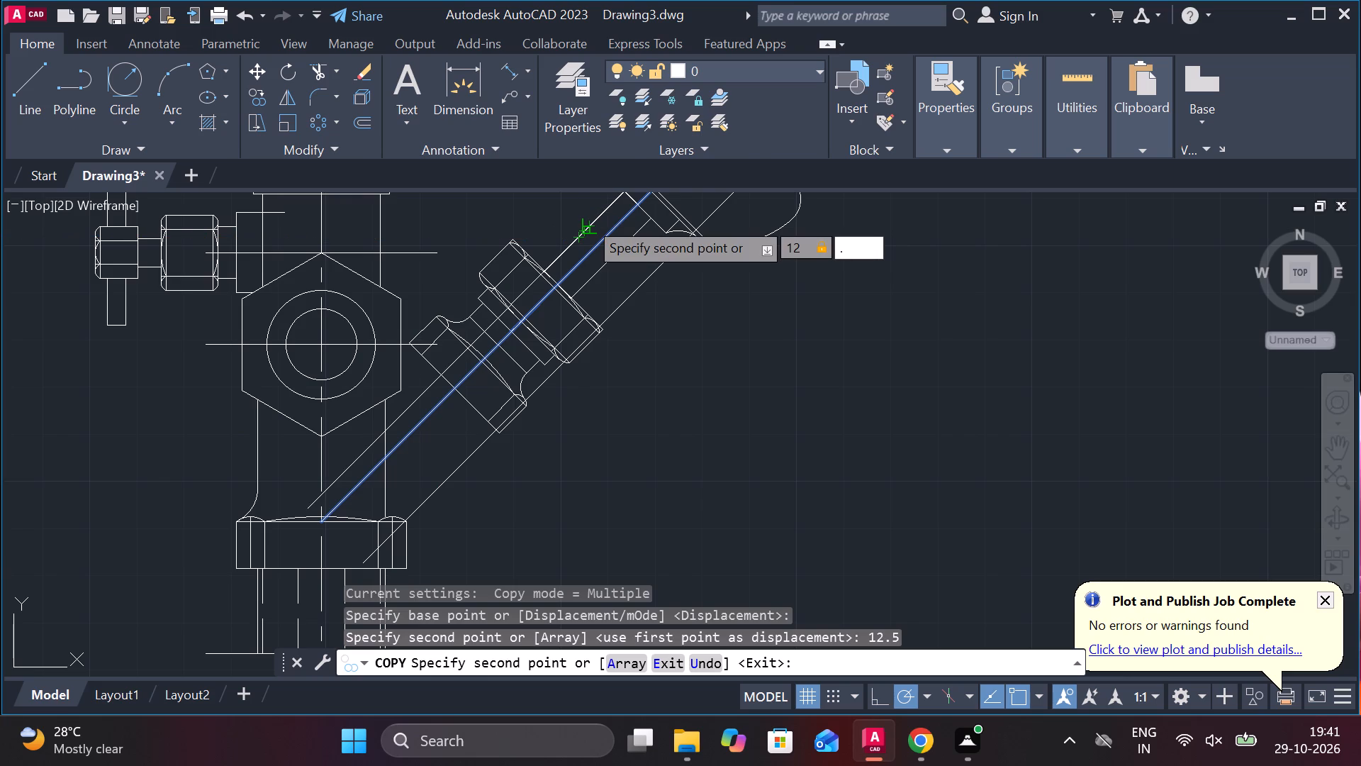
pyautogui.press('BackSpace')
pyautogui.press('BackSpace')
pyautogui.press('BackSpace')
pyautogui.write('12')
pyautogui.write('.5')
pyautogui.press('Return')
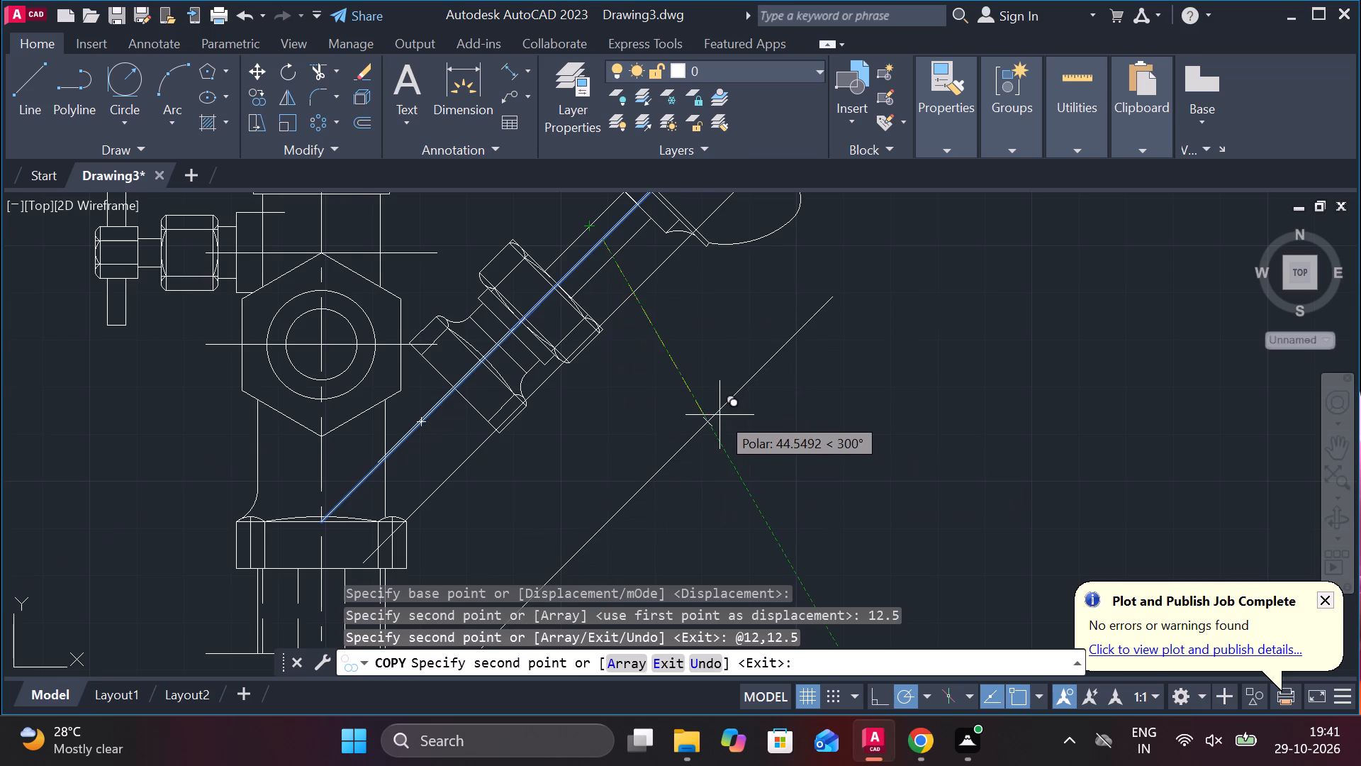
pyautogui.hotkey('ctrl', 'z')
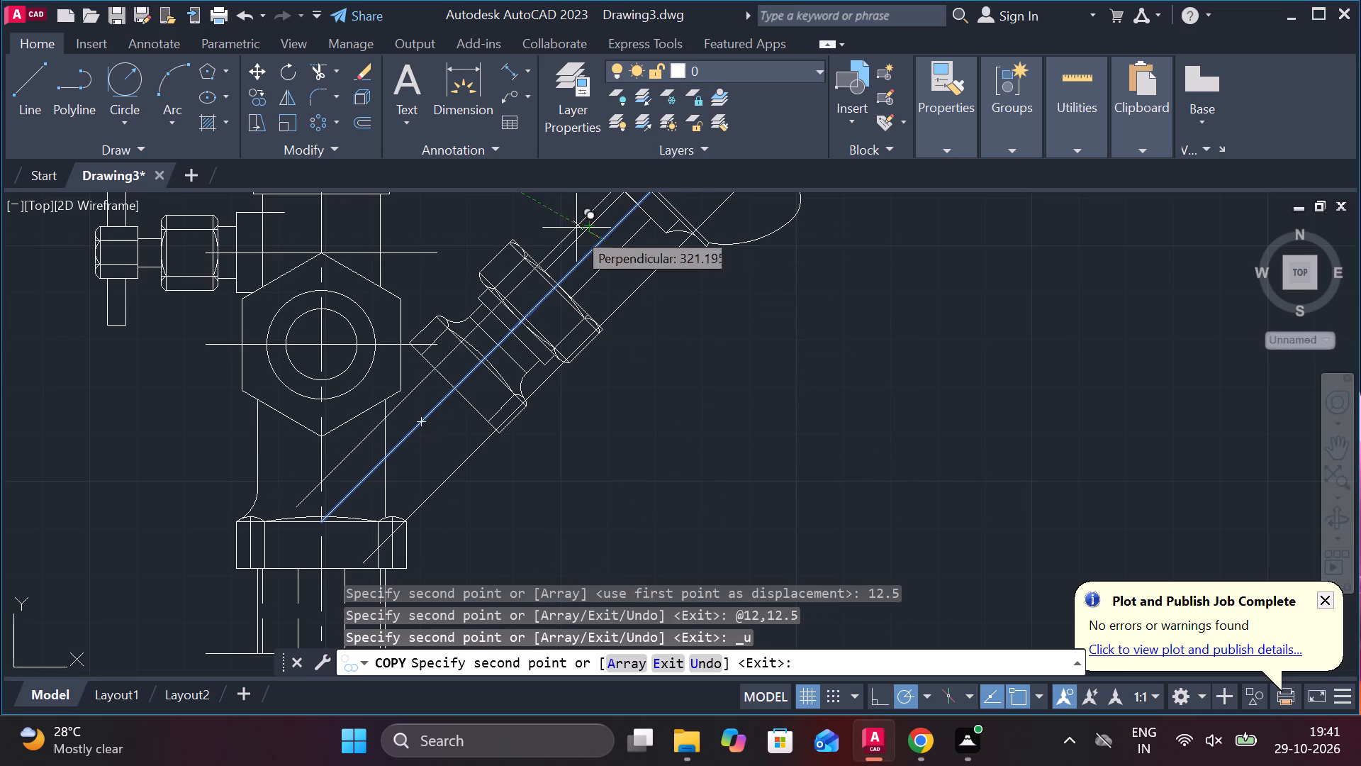
# Copy the long diagonal centreline of the angled branch by 12.5 toward the branch's upper-left side.
pyautogui.scroll(-1, 576, 230)
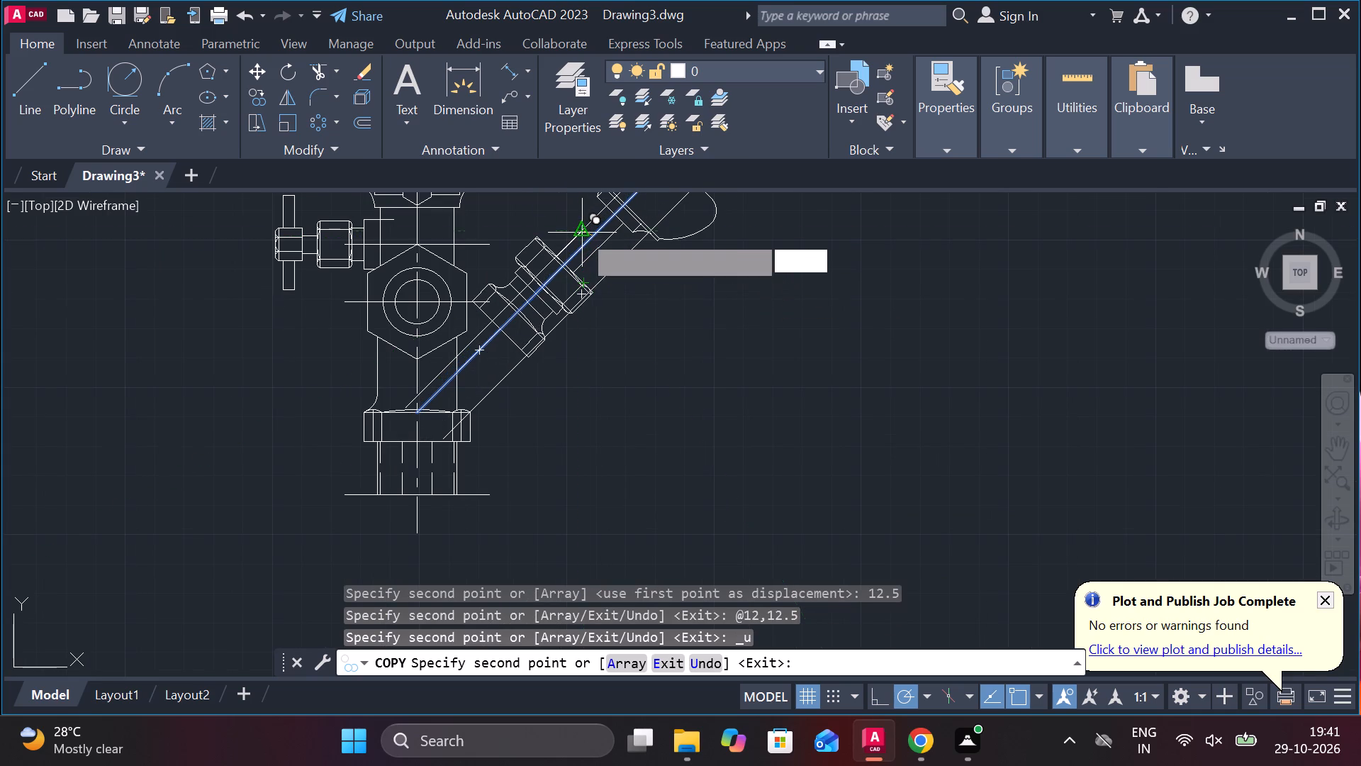
pyautogui.write('12')
pyautogui.write('.5')
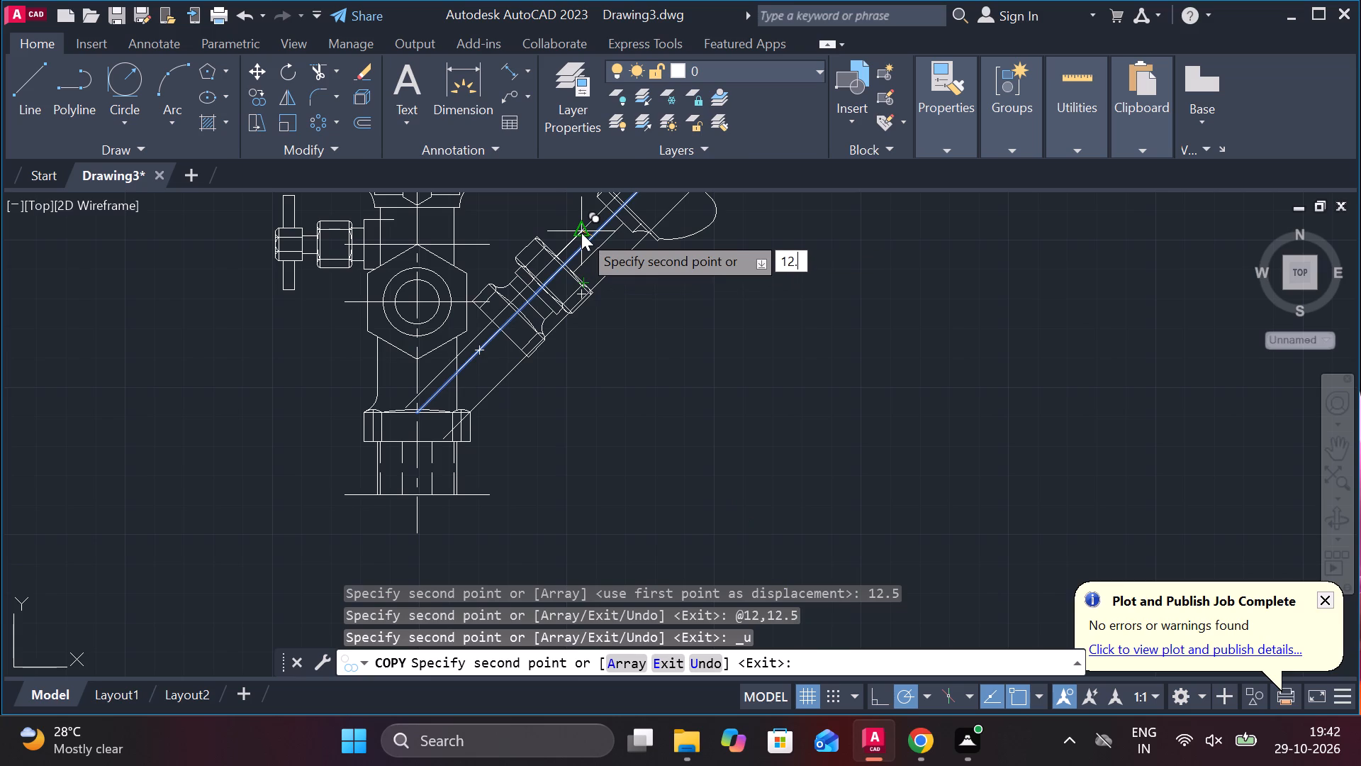
pyautogui.press('Return')
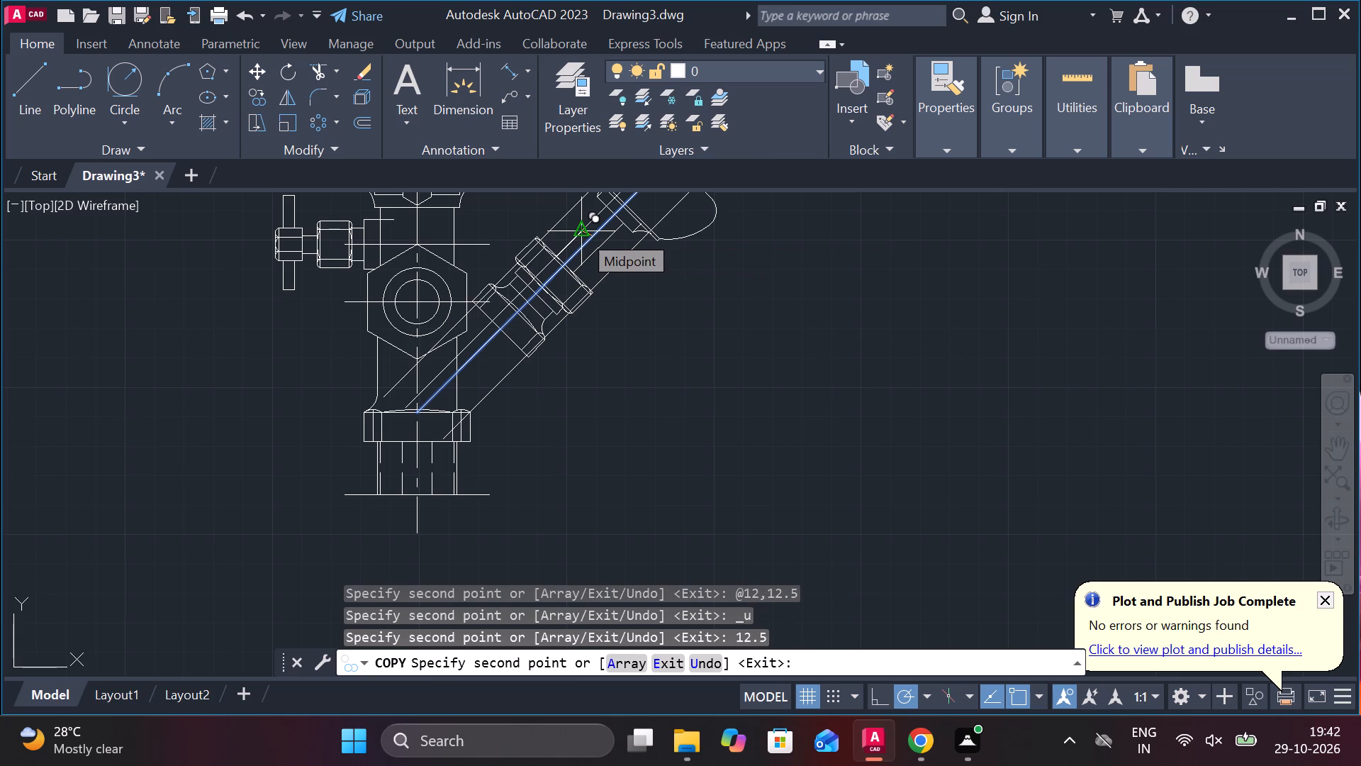
pyautogui.press('Escape')
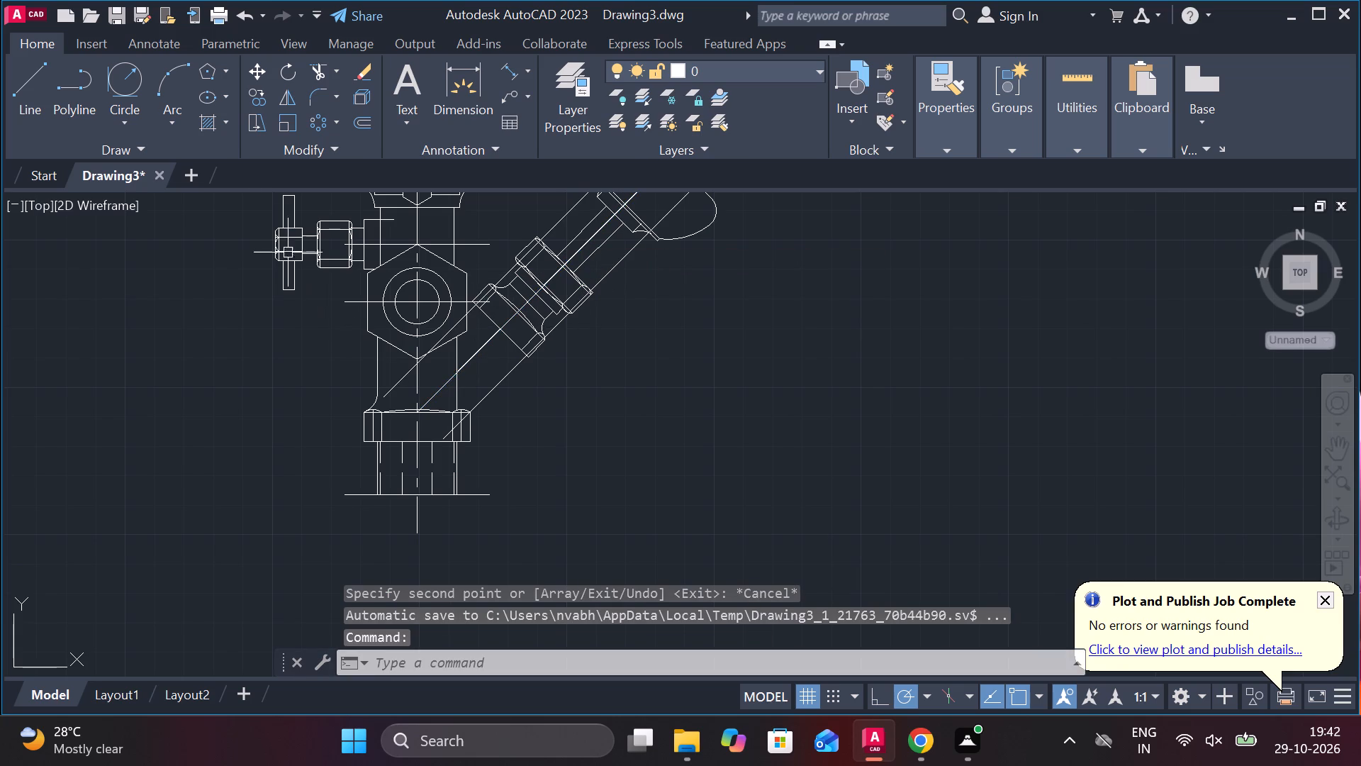
# Trim the upper-left copied diagonal where it runs through the lower body and inside the hexagon.
pyautogui.click(312, 66)
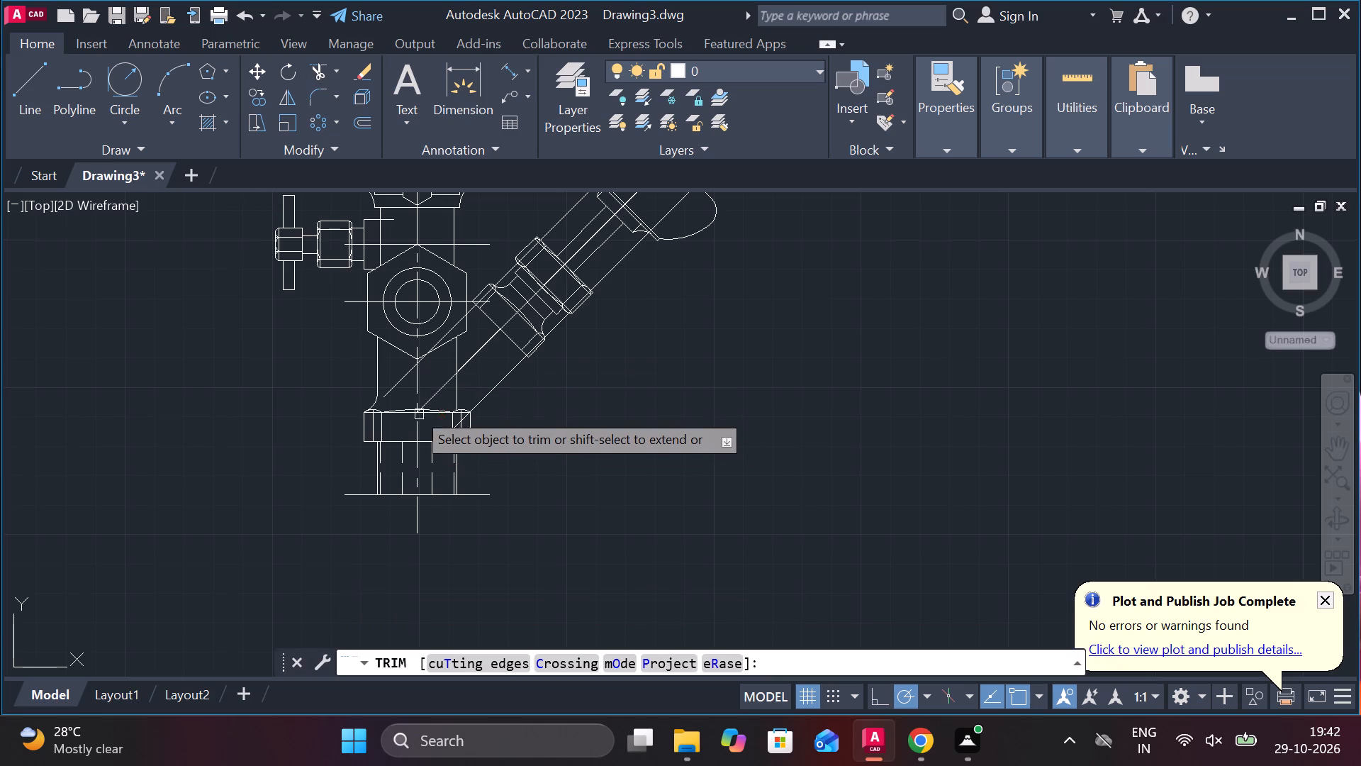
pyautogui.click(396, 383)
pyautogui.scroll(3, 444, 363)
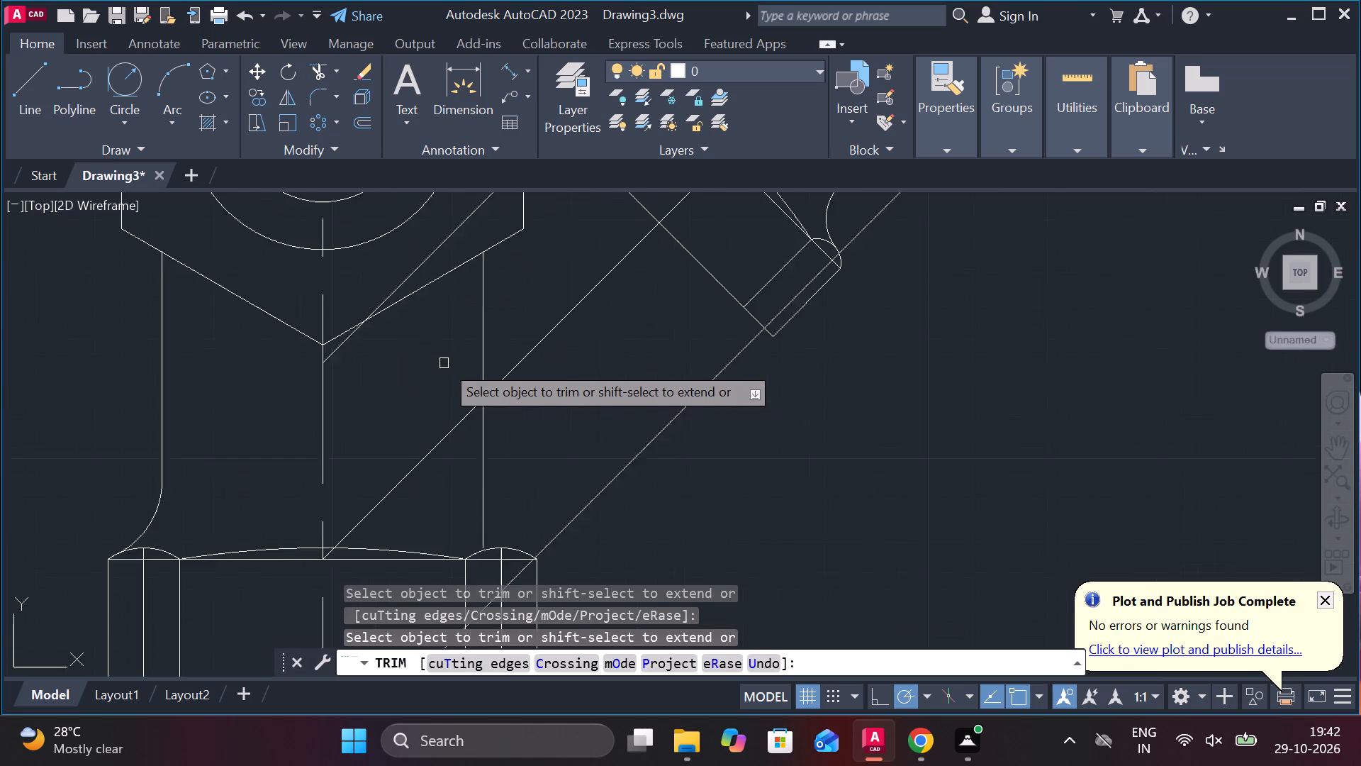
pyautogui.scroll(1, 444, 363)
pyautogui.click(284, 328)
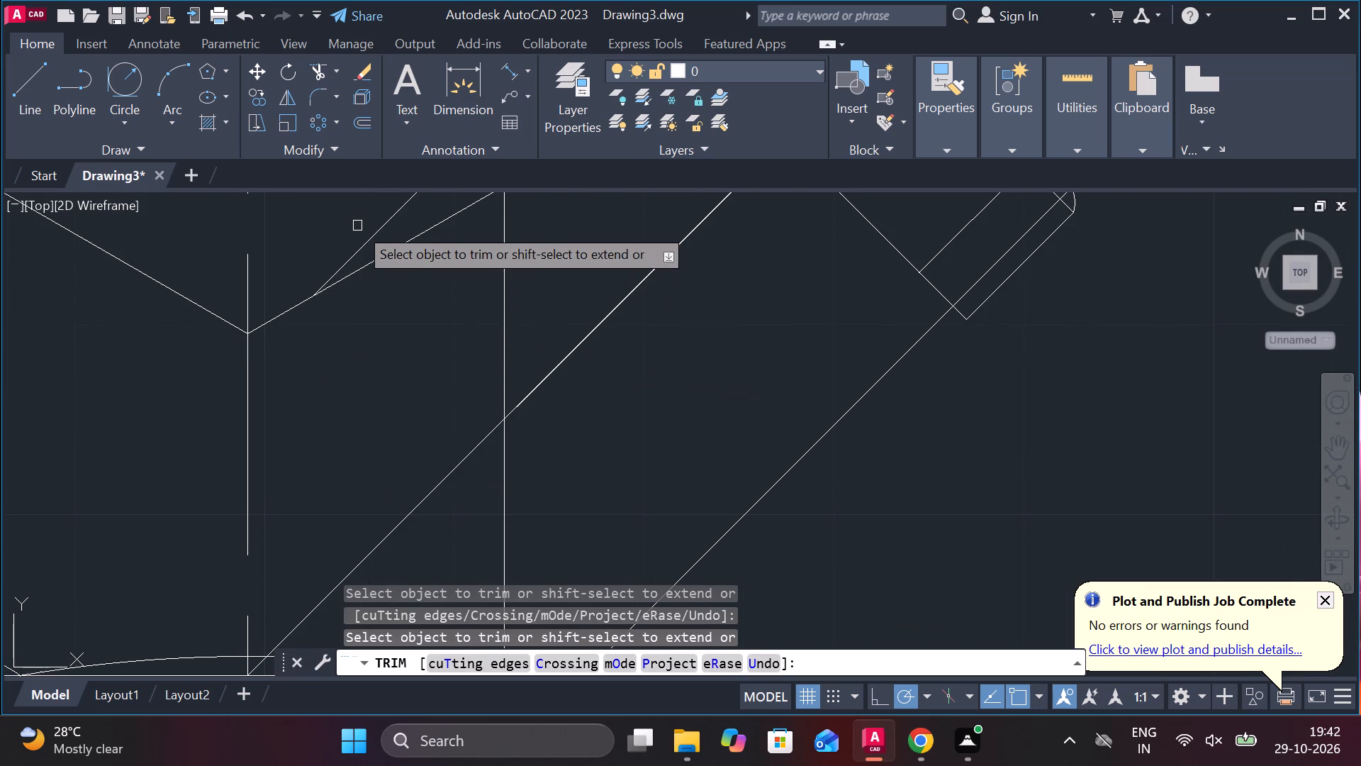
pyautogui.click(369, 240)
pyautogui.scroll(-3, 376, 245)
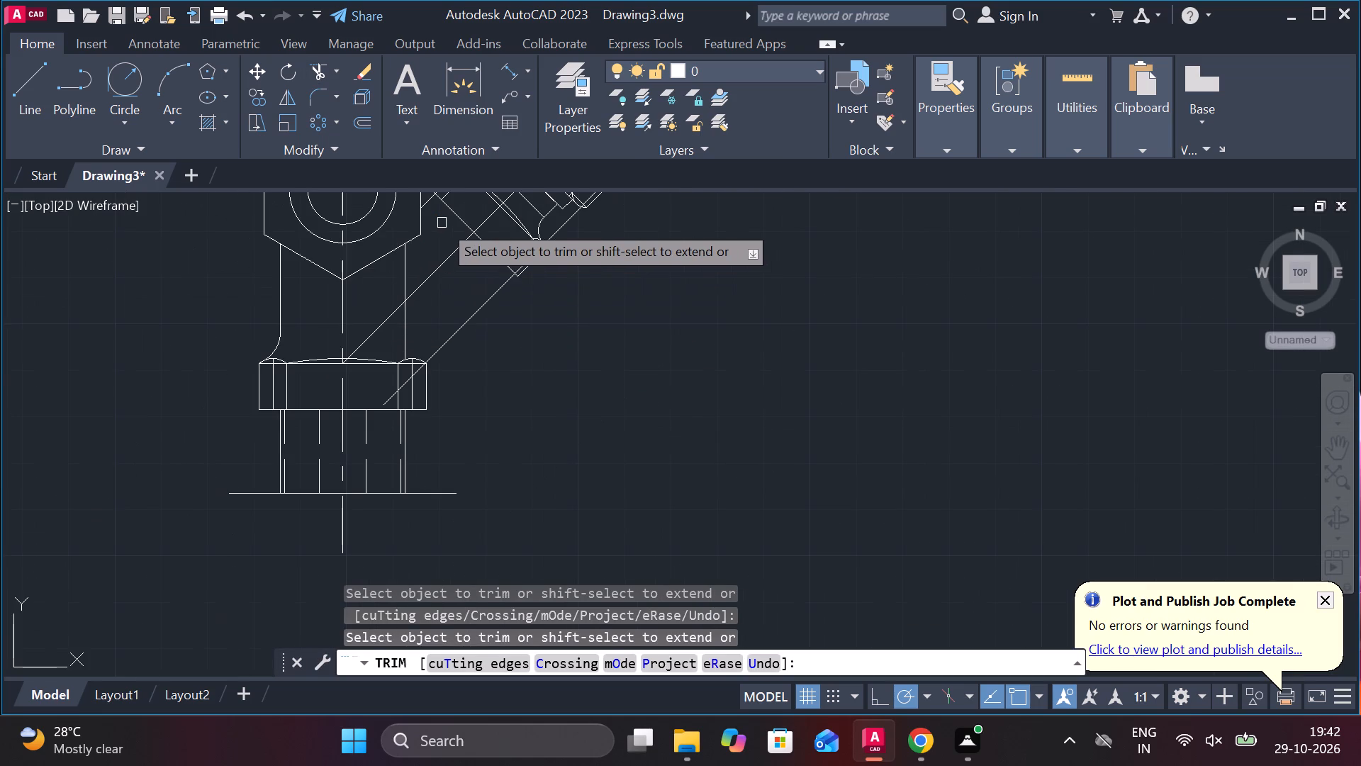
# Trim the upper-left copied diagonal through the branch's lower collar, neck and nut, and between the nut and the knob.
pyautogui.scroll(1, 442, 223)
pyautogui.scroll(-3, 442, 223)
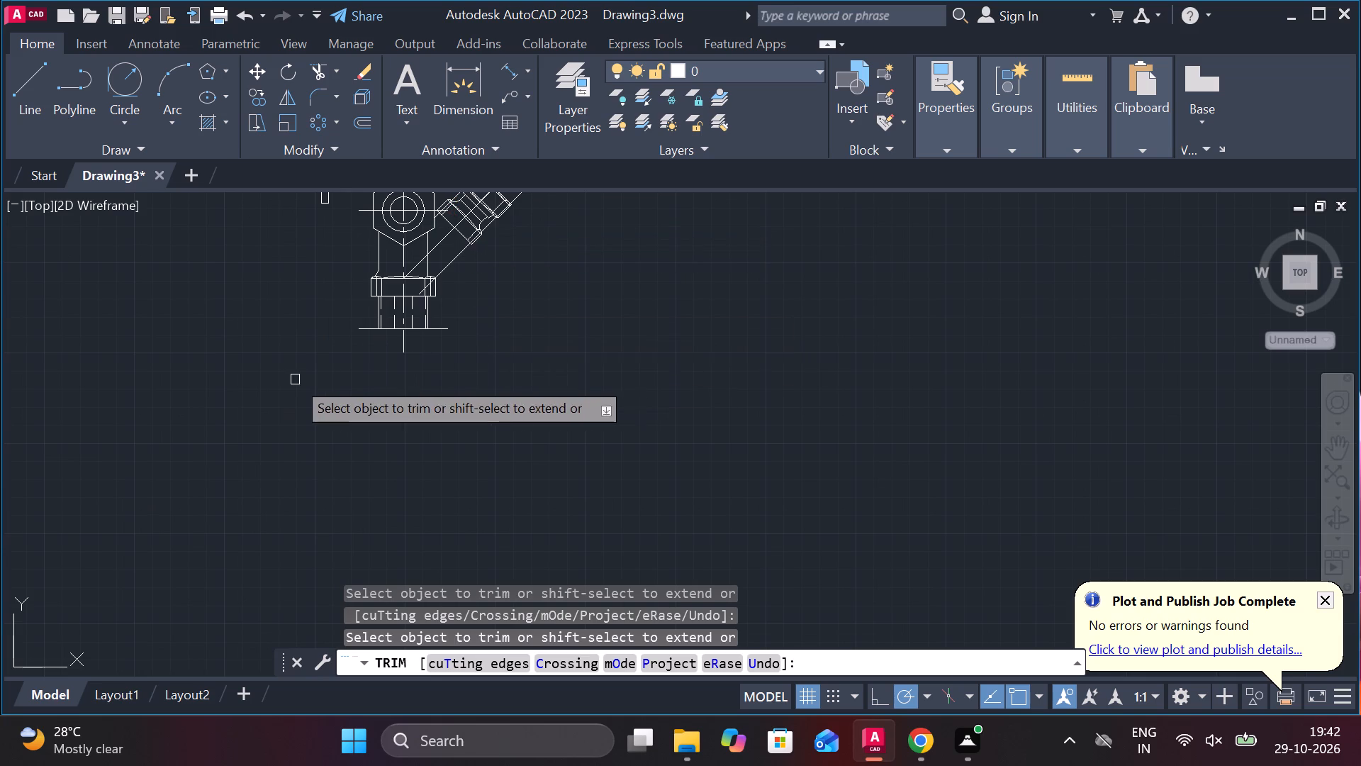
pyautogui.scroll(-2, 293, 379)
pyautogui.scroll(4, 348, 291)
pyautogui.scroll(2, 362, 372)
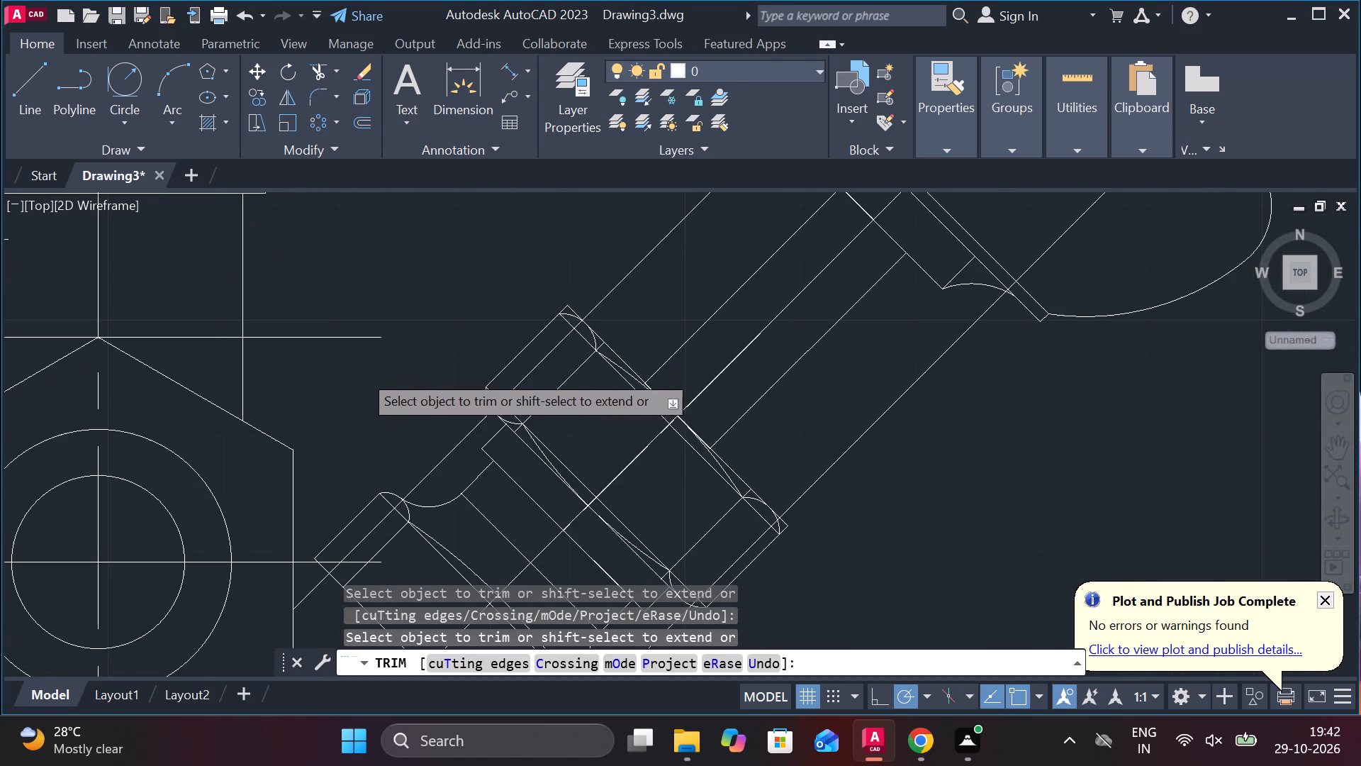
pyautogui.click(359, 540)
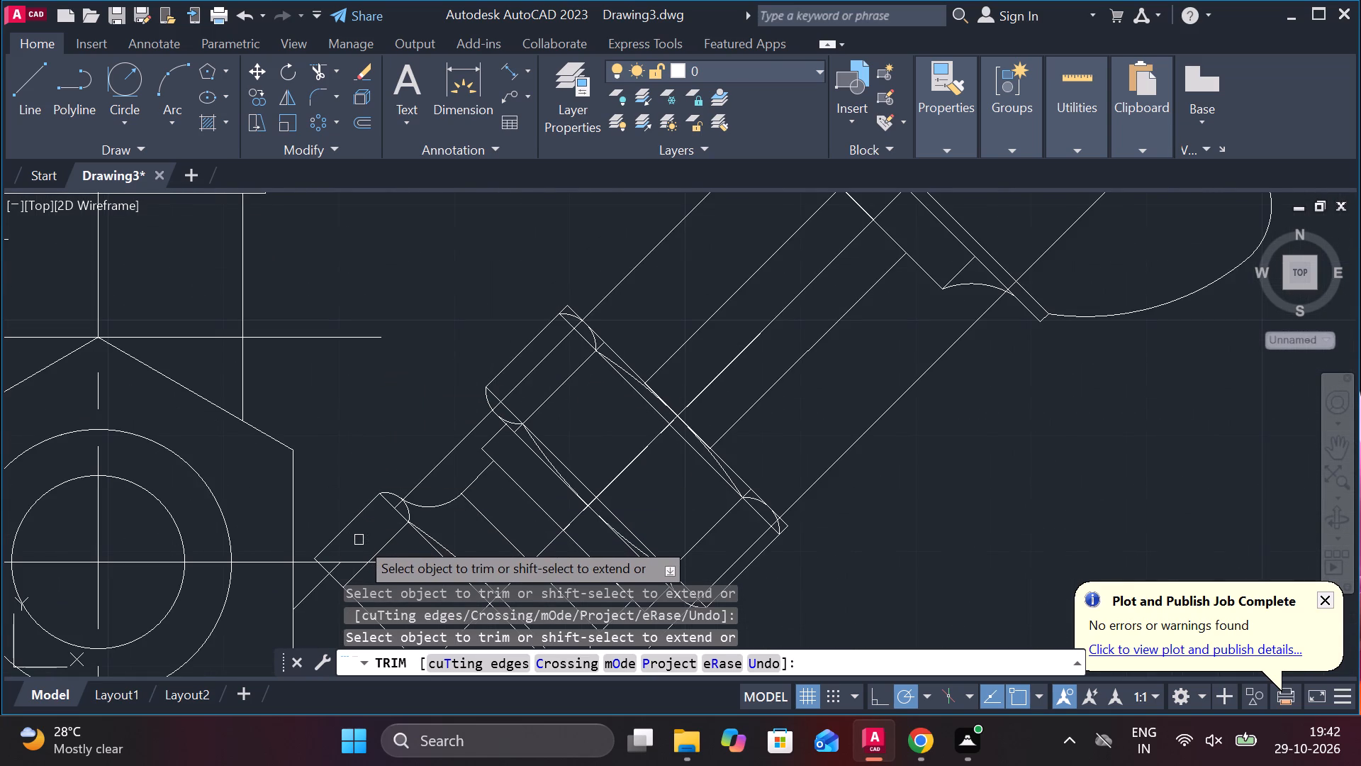
pyautogui.click(340, 573)
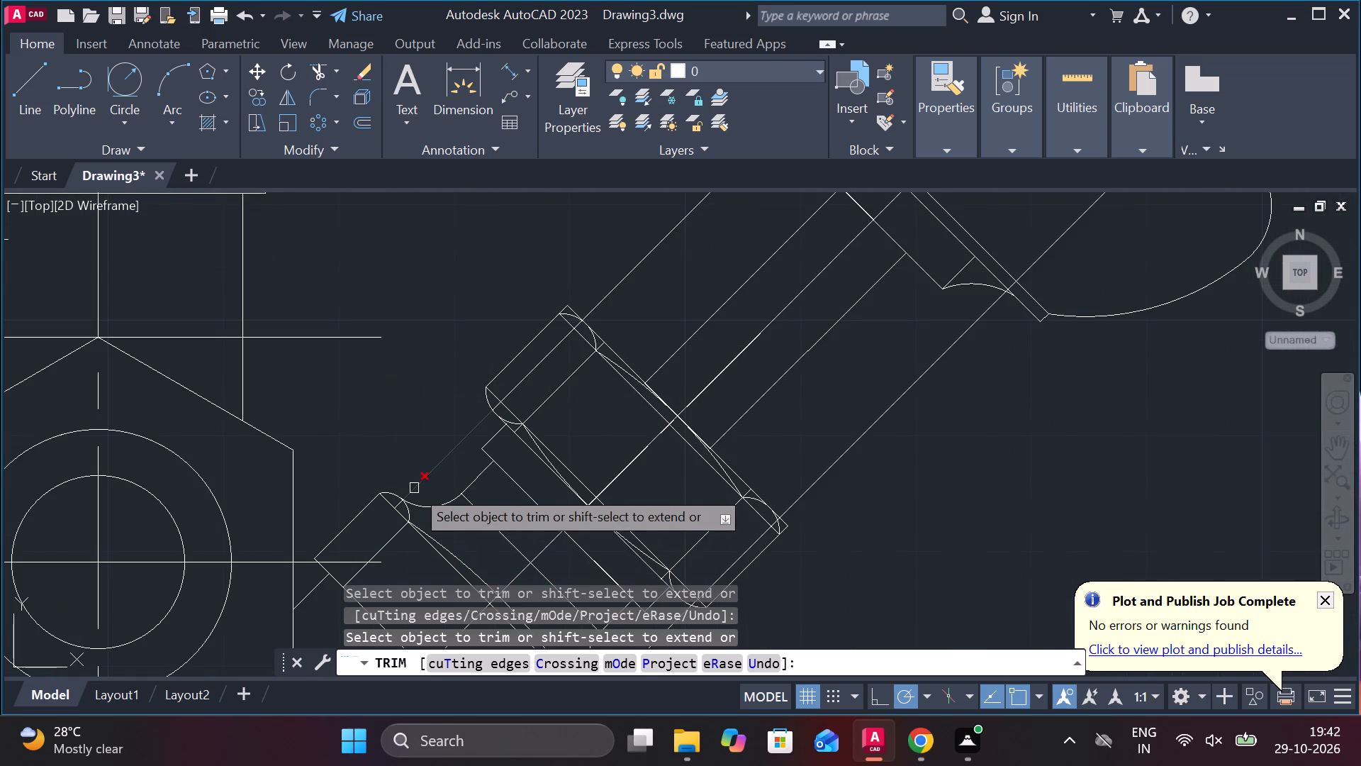
pyautogui.click(425, 474)
pyautogui.scroll(2, 417, 503)
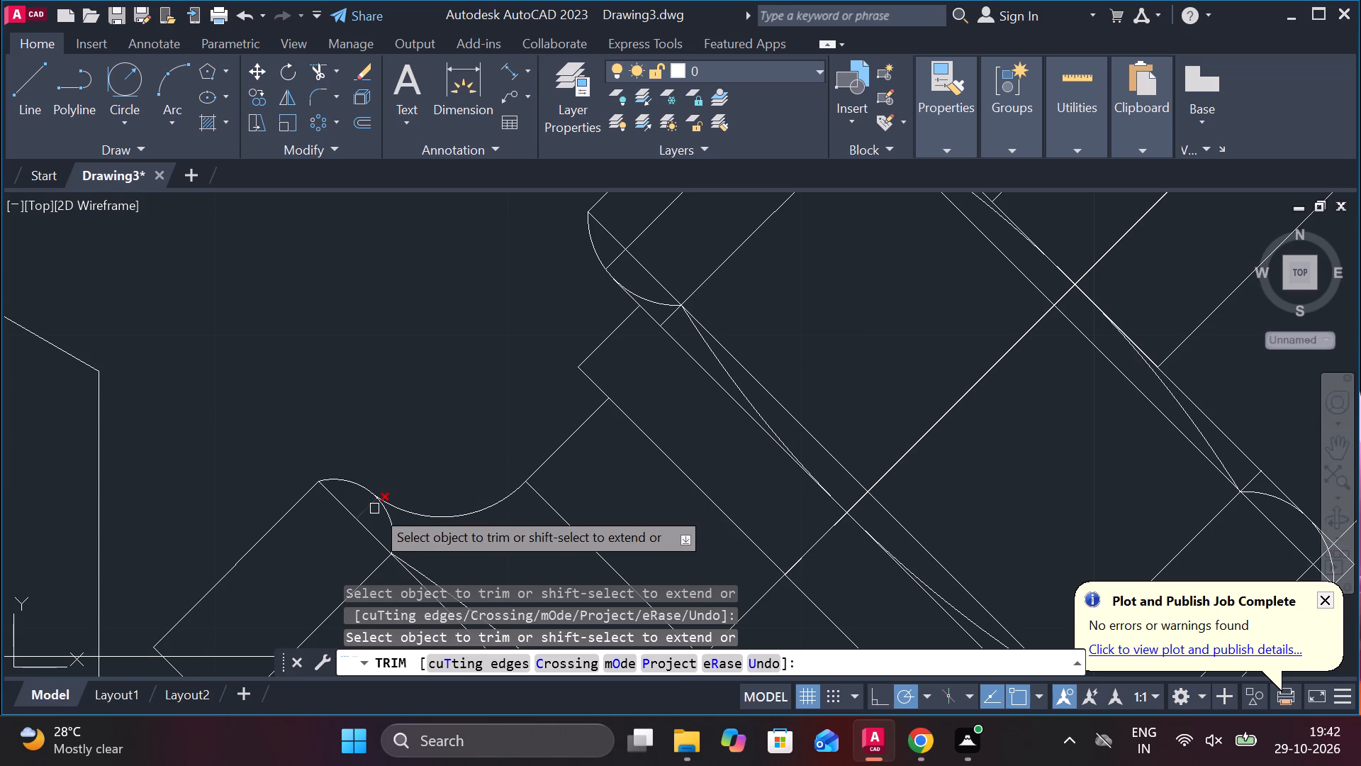
pyautogui.click(374, 509)
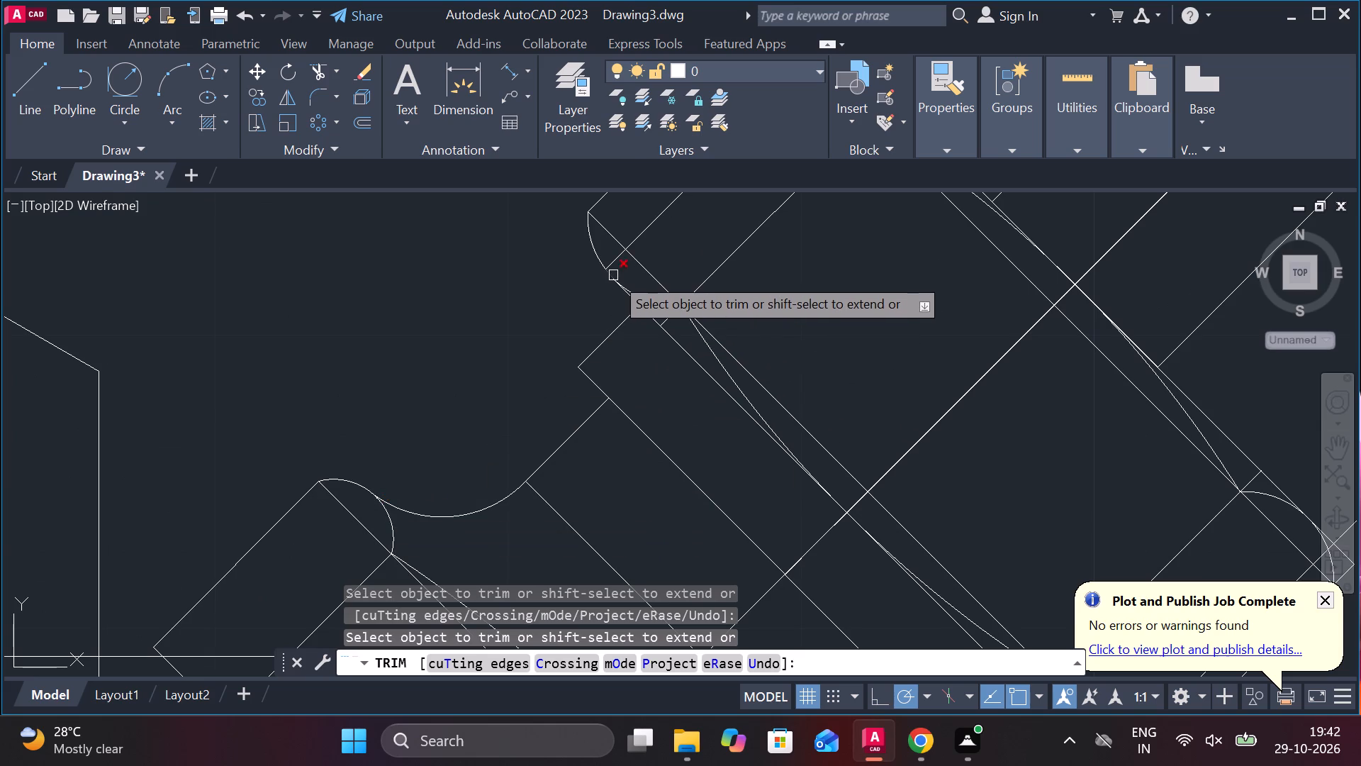
pyautogui.click(614, 262)
pyautogui.scroll(-4, 627, 265)
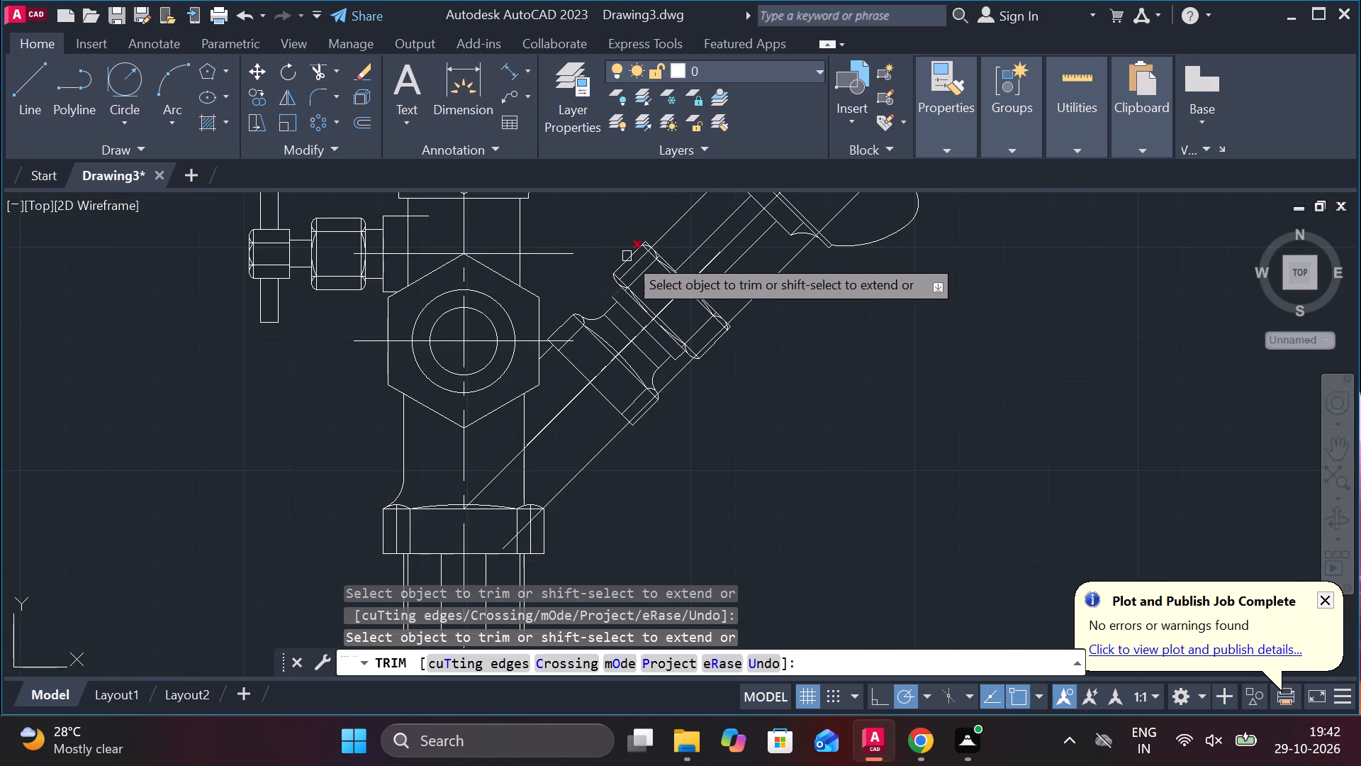
pyautogui.click(634, 264)
pyautogui.click(676, 221)
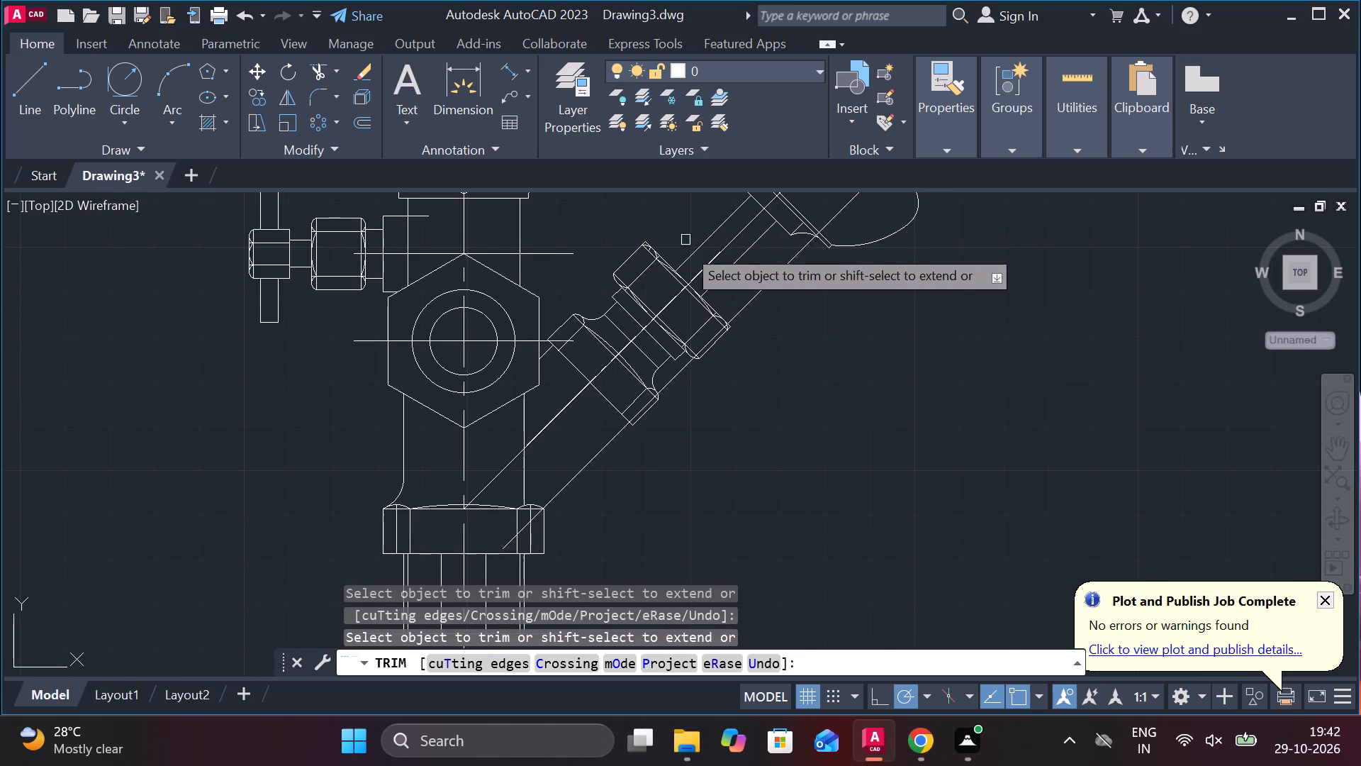
# Trim the upper-left copied diagonal inside the branch's knob and across the knob's base flange.
pyautogui.scroll(-3, 685, 269)
pyautogui.scroll(3, 701, 236)
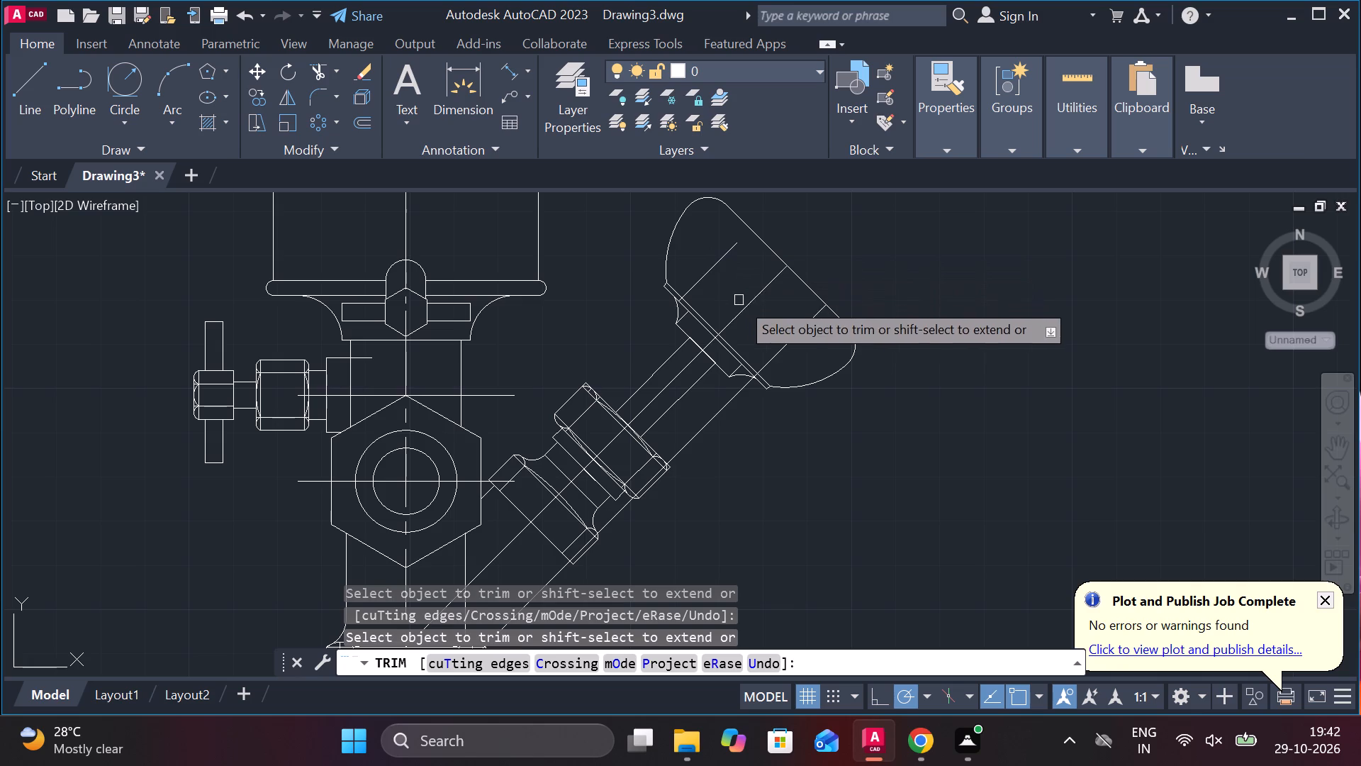
pyautogui.click(710, 272)
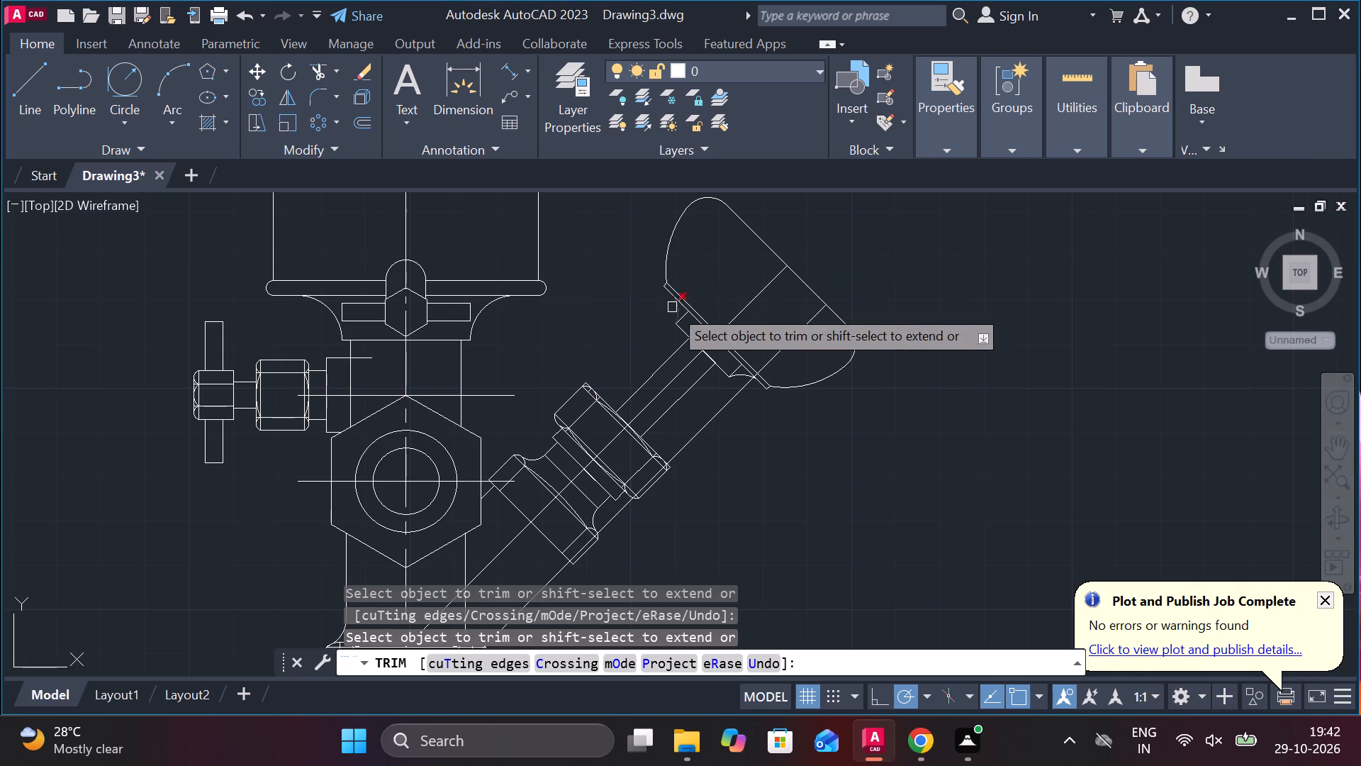
pyautogui.scroll(4, 672, 307)
pyautogui.click(696, 259)
pyautogui.scroll(-3, 831, 228)
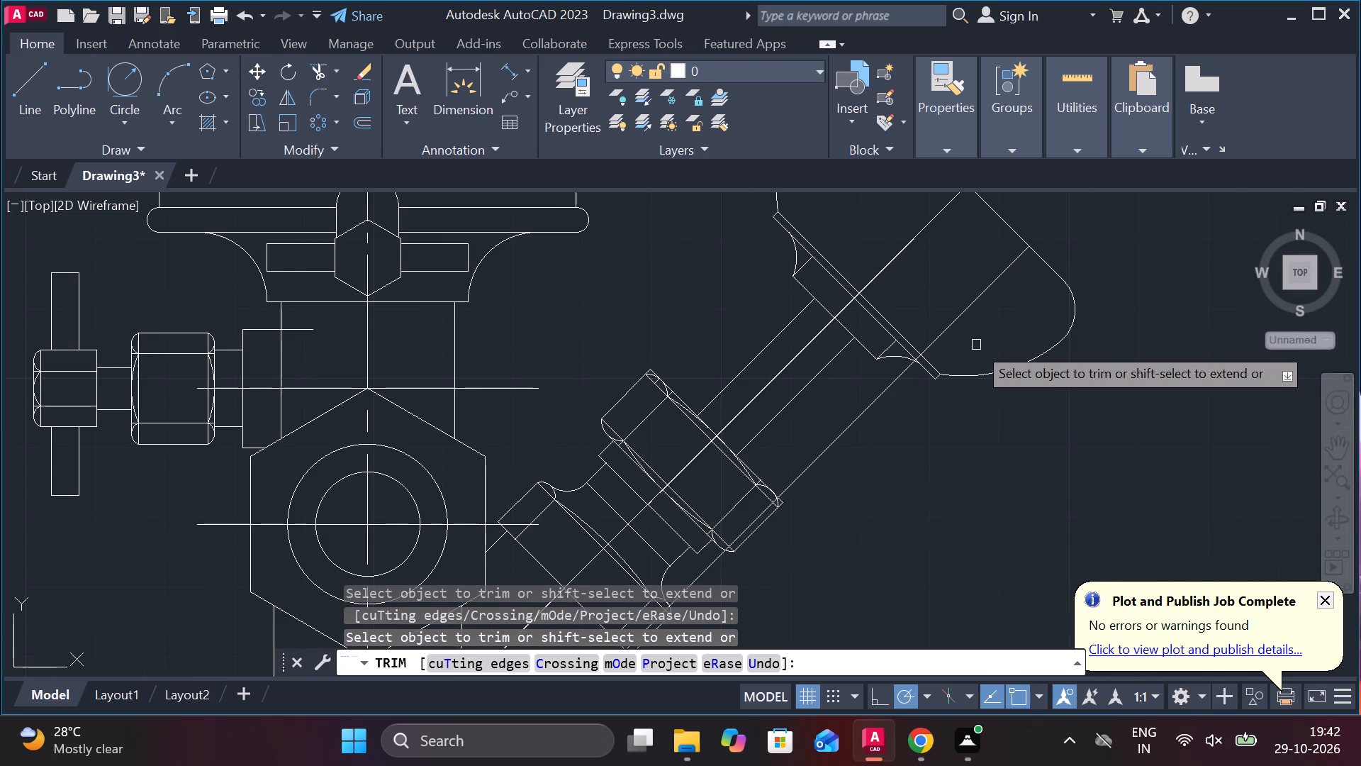
# Trim the lower-right copied diagonal inside the knob, across its base flange and up to the fillet arc.
pyautogui.click(958, 323)
pyautogui.scroll(3, 938, 358)
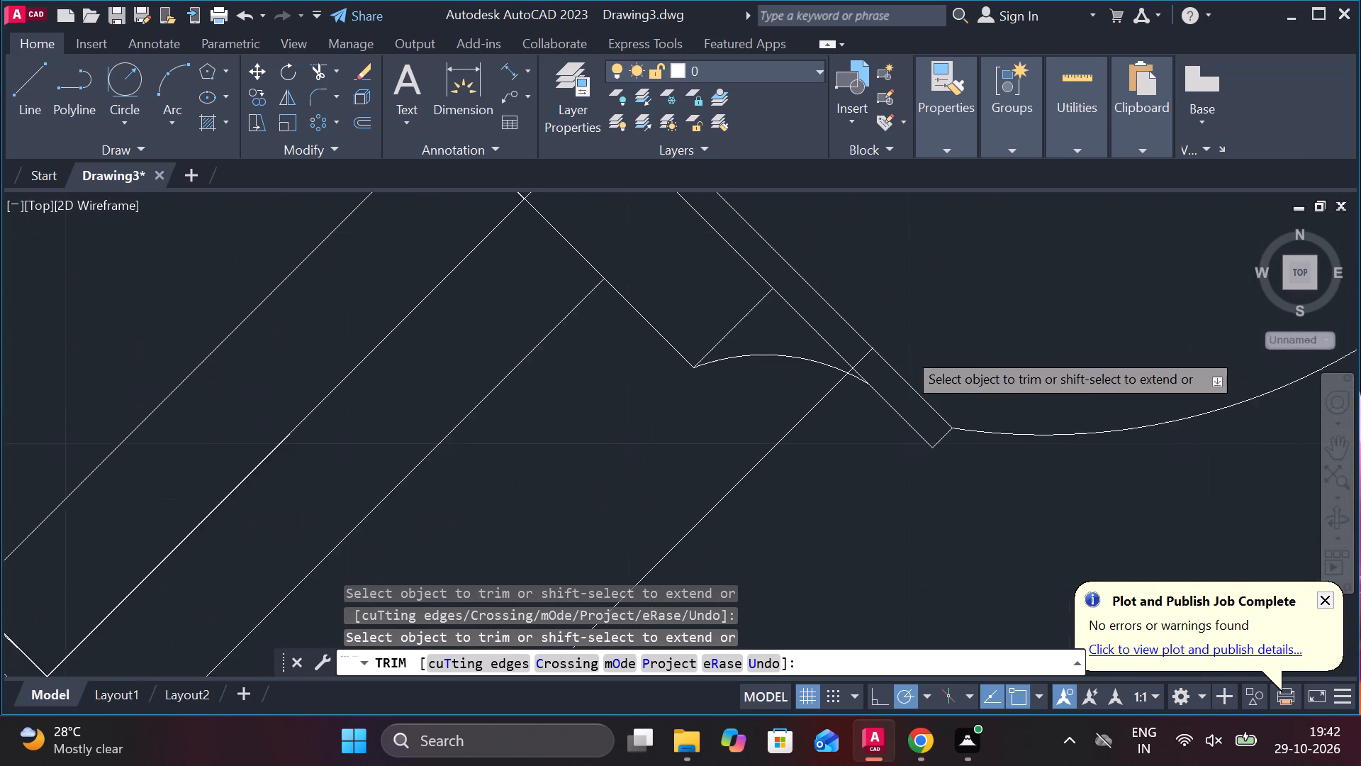
pyautogui.scroll(1, 906, 350)
pyautogui.click(824, 362)
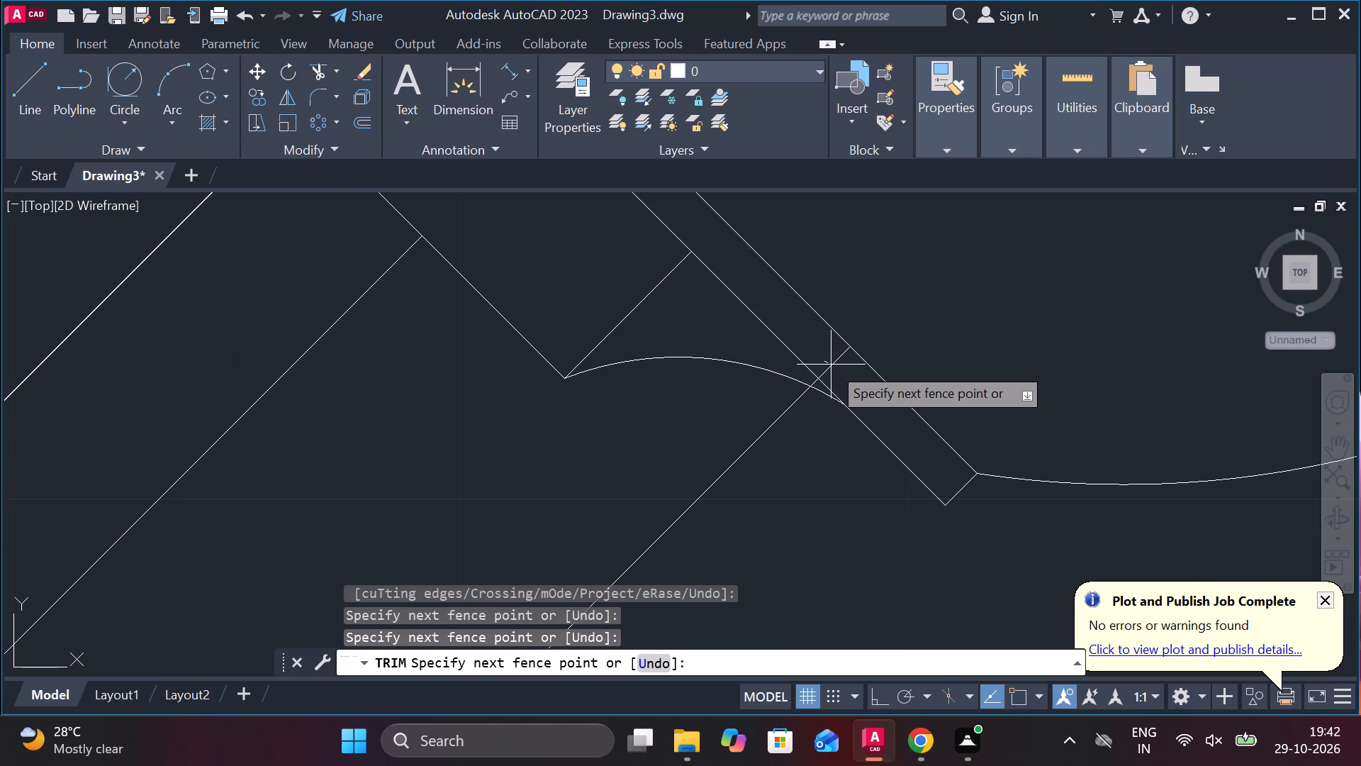
pyautogui.click(833, 371)
pyautogui.scroll(3, 841, 374)
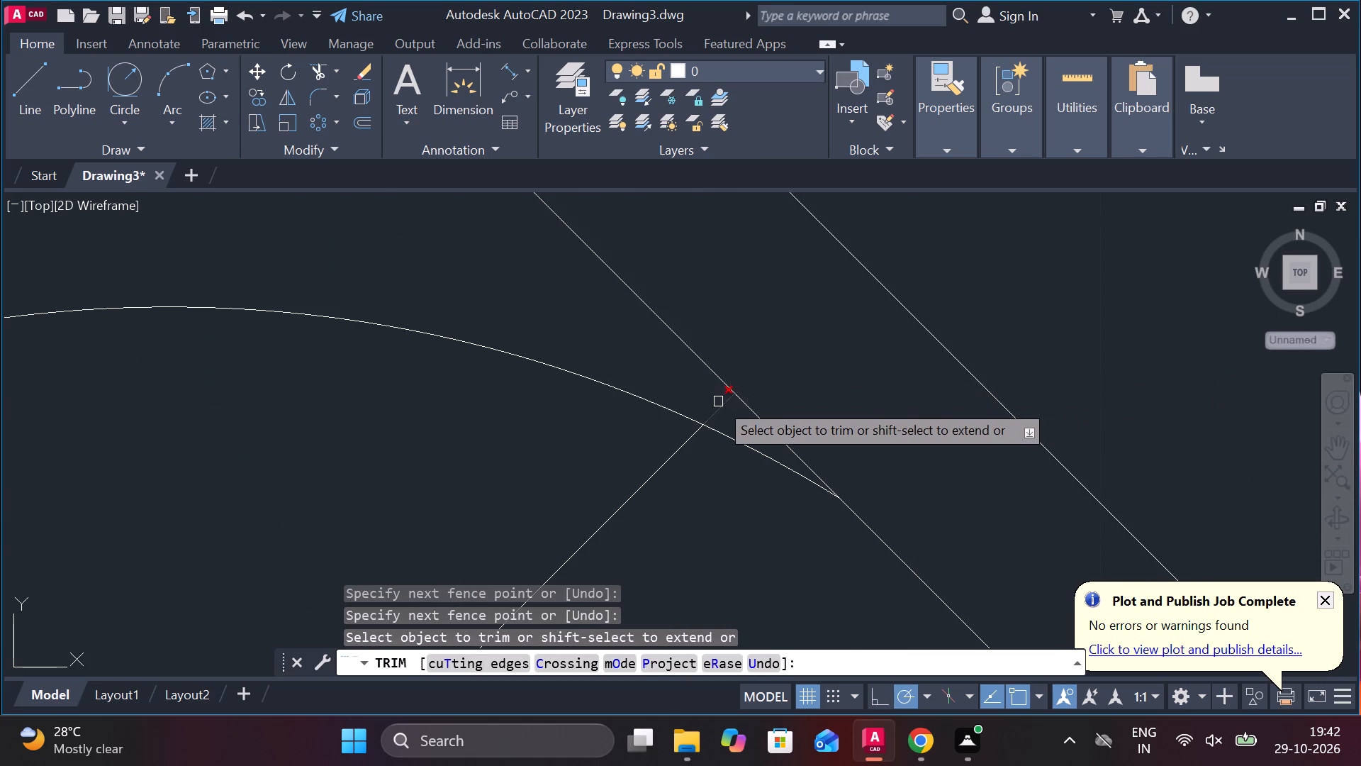
pyautogui.click(718, 401)
pyautogui.scroll(-4, 766, 384)
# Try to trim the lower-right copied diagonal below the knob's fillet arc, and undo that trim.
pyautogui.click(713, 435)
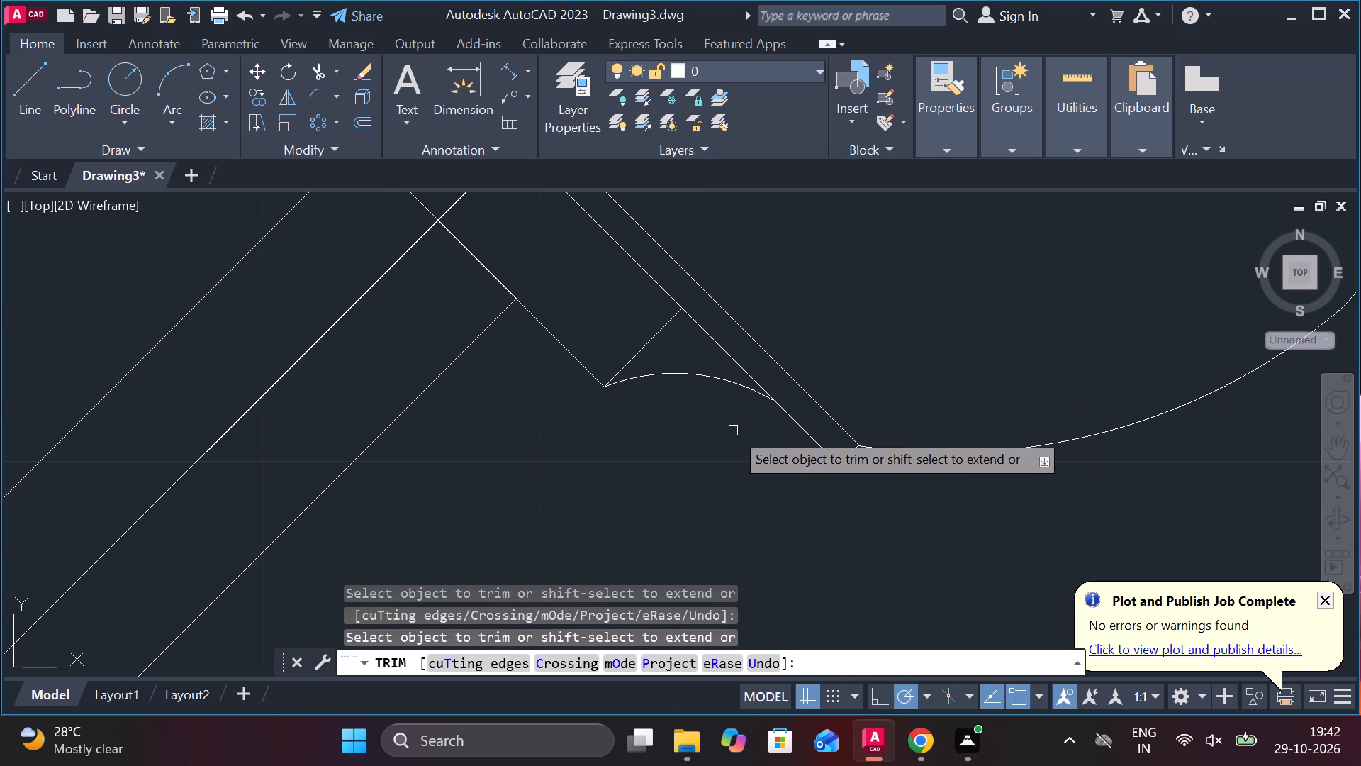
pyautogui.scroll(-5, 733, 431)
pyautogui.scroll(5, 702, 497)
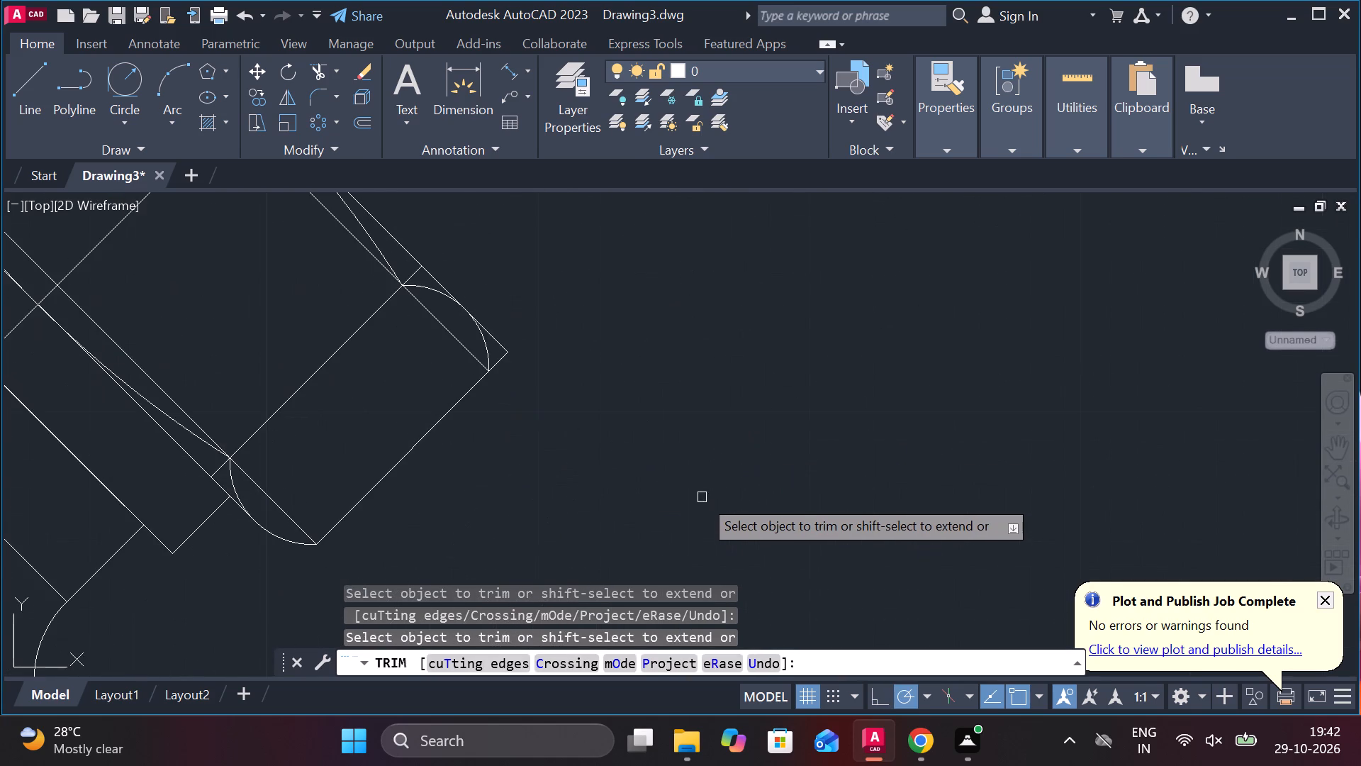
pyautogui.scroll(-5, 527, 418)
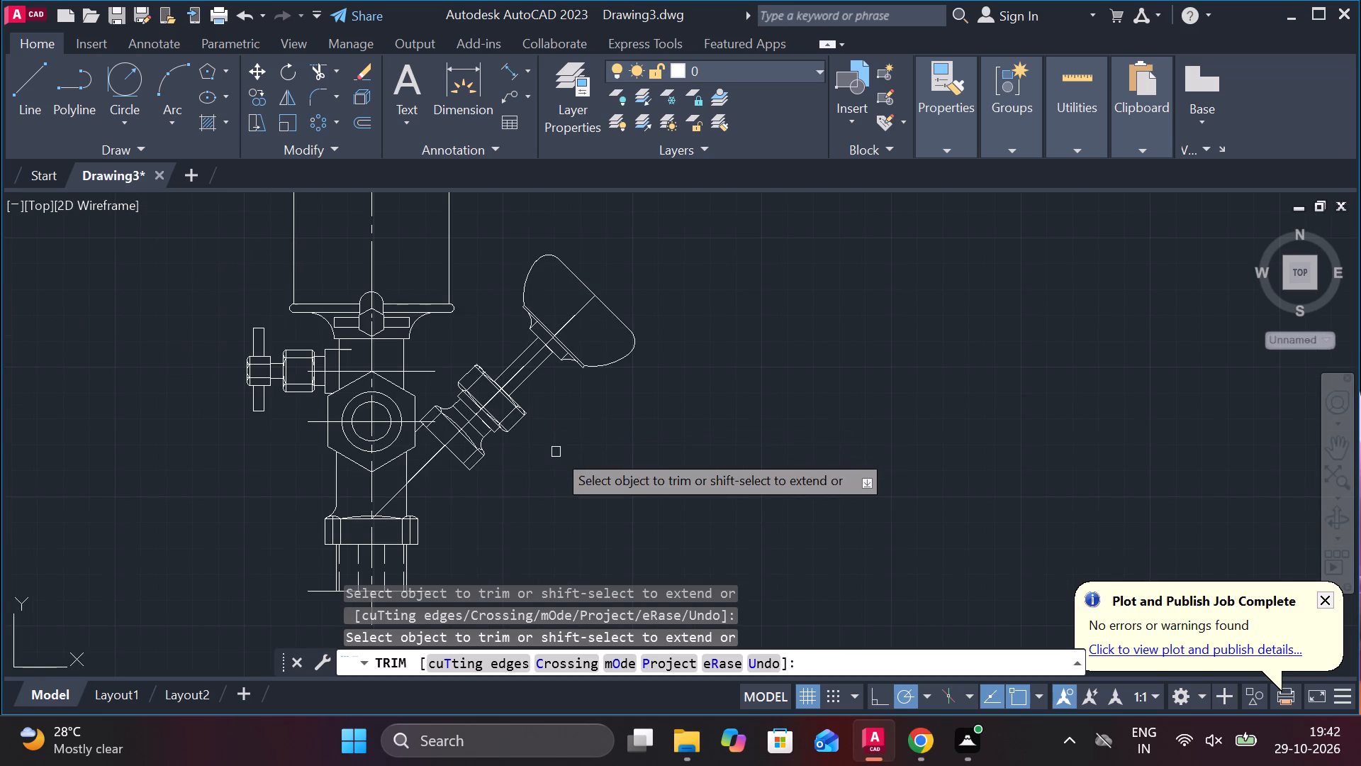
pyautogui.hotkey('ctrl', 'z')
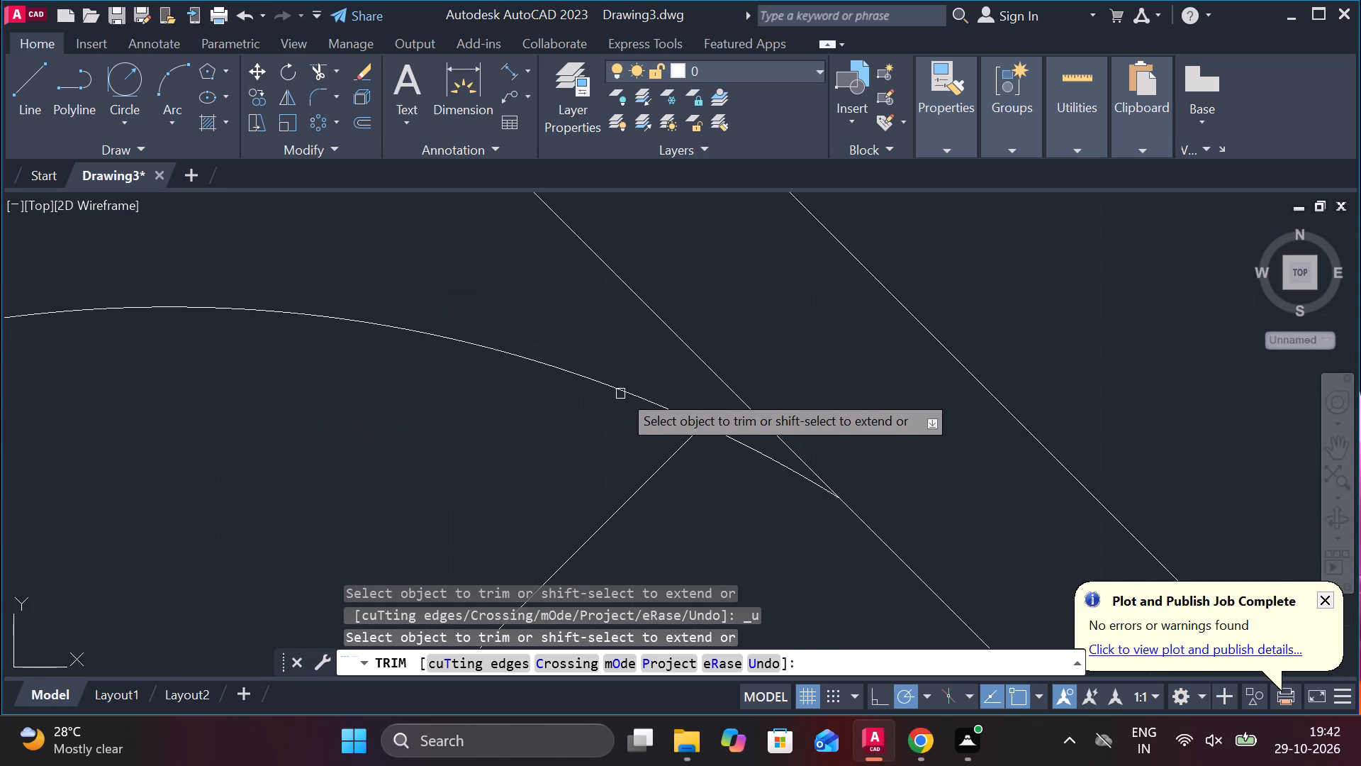
# Trim the lower-right copied diagonal through the branch's nut, including its upper corner arc, and between the nut and the knob.
pyautogui.scroll(-8, 622, 392)
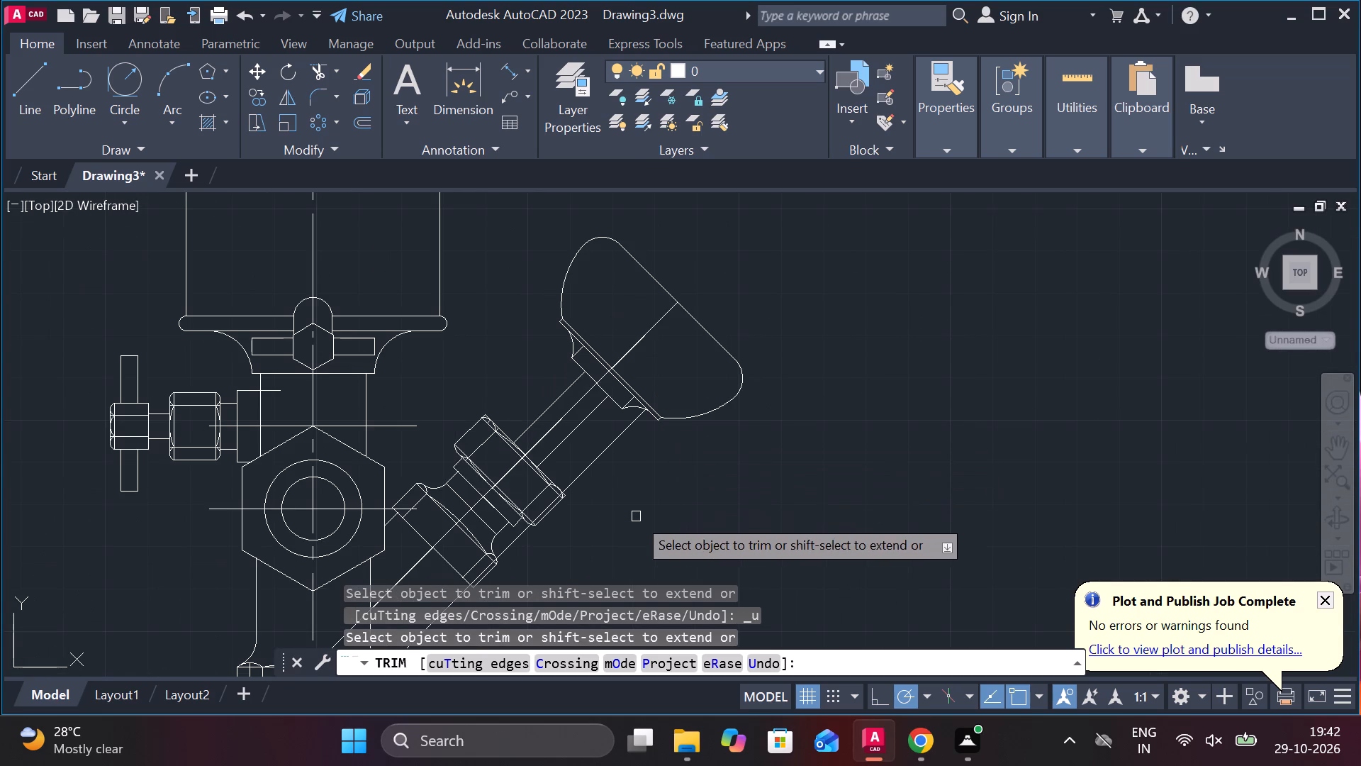
pyautogui.scroll(4, 548, 523)
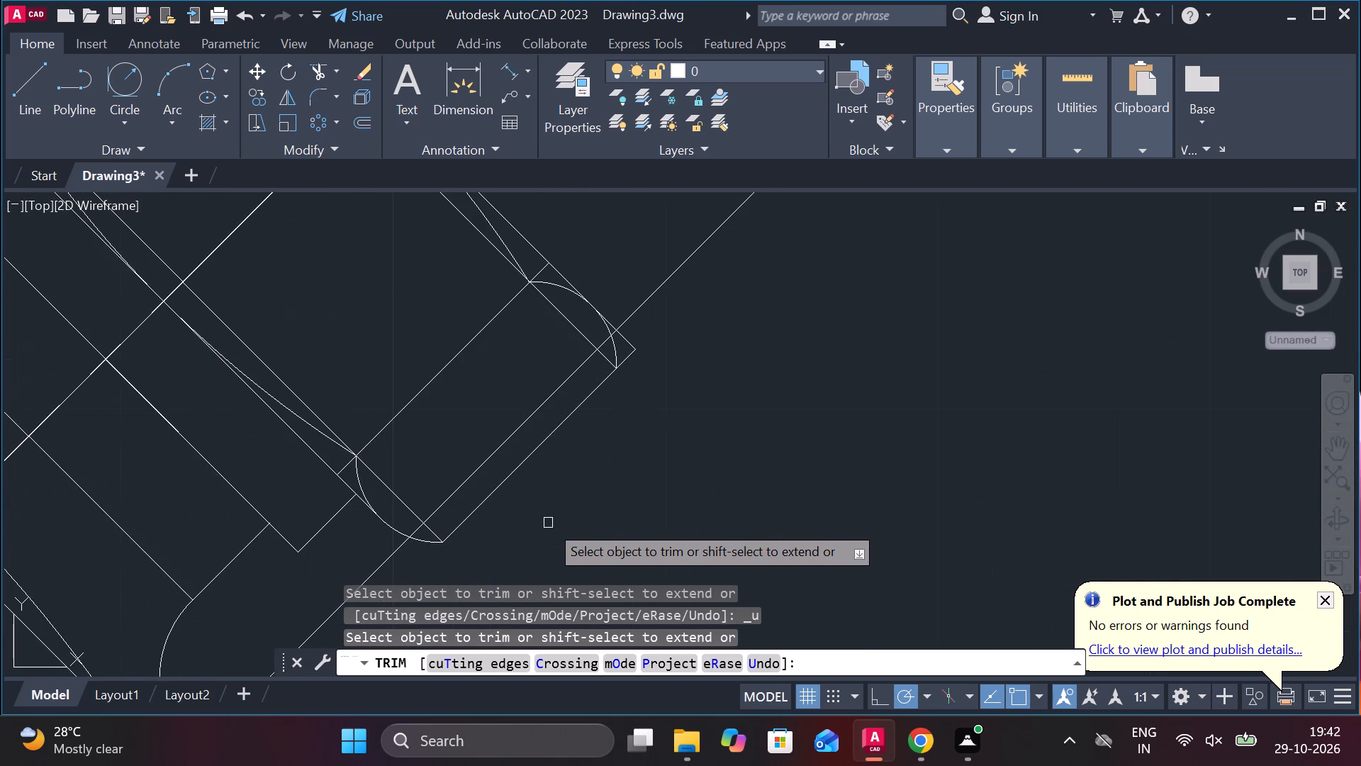
pyautogui.press('Escape')
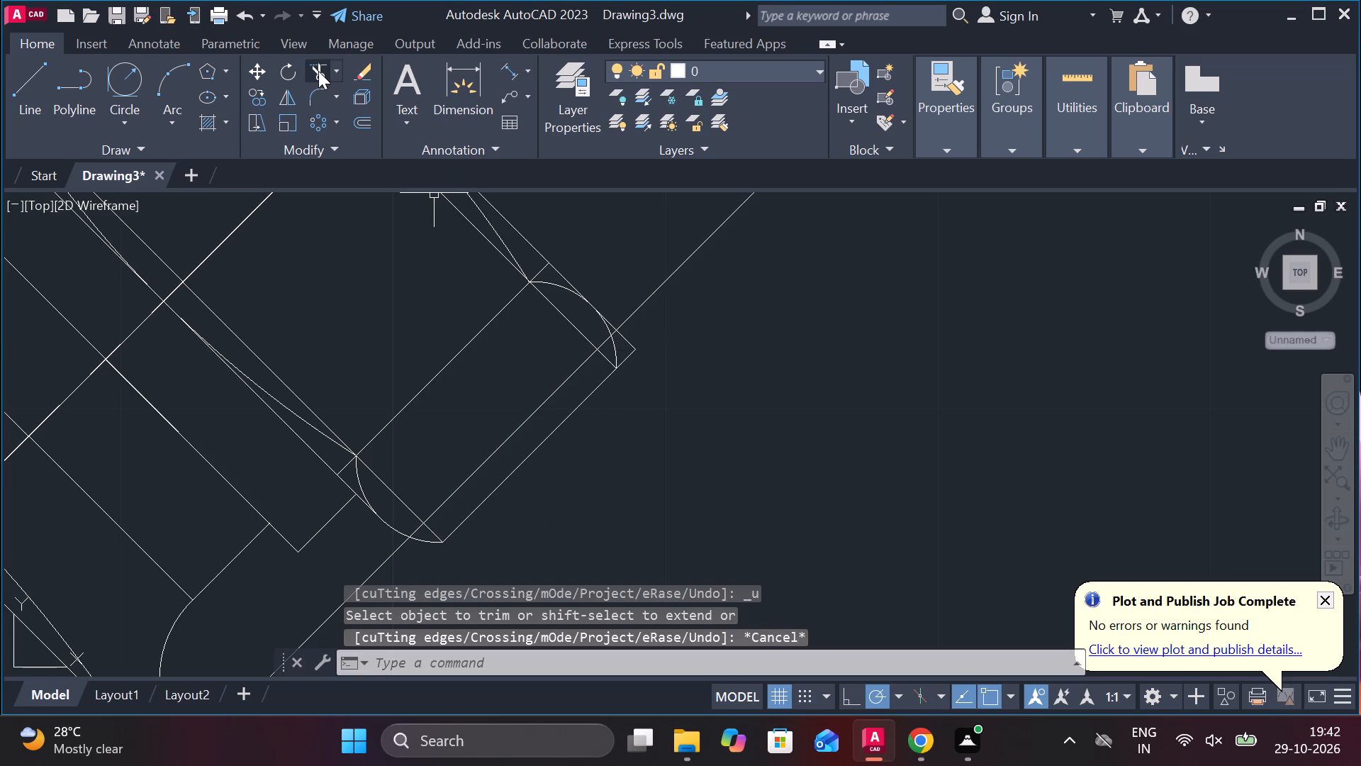
pyautogui.click(318, 71)
pyautogui.click(482, 457)
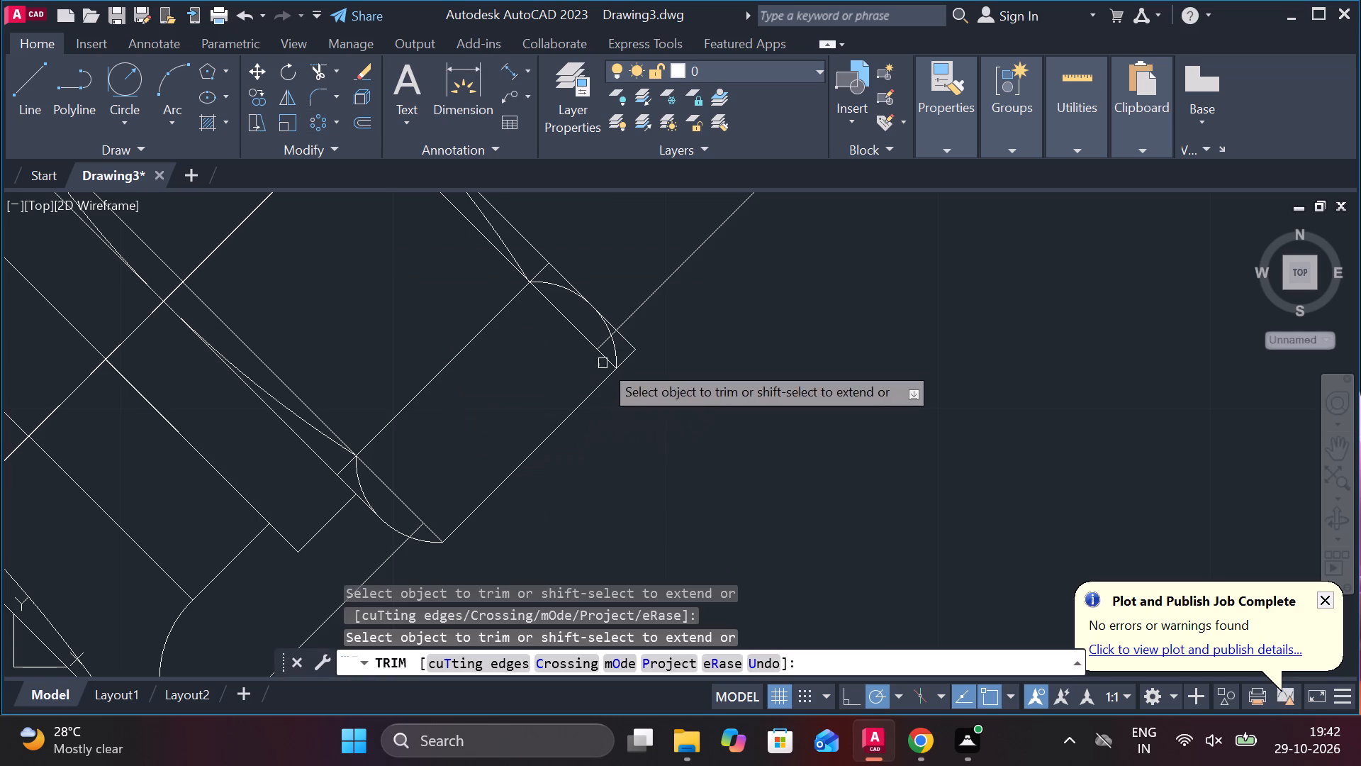
pyautogui.click(662, 288)
pyautogui.scroll(3, 623, 313)
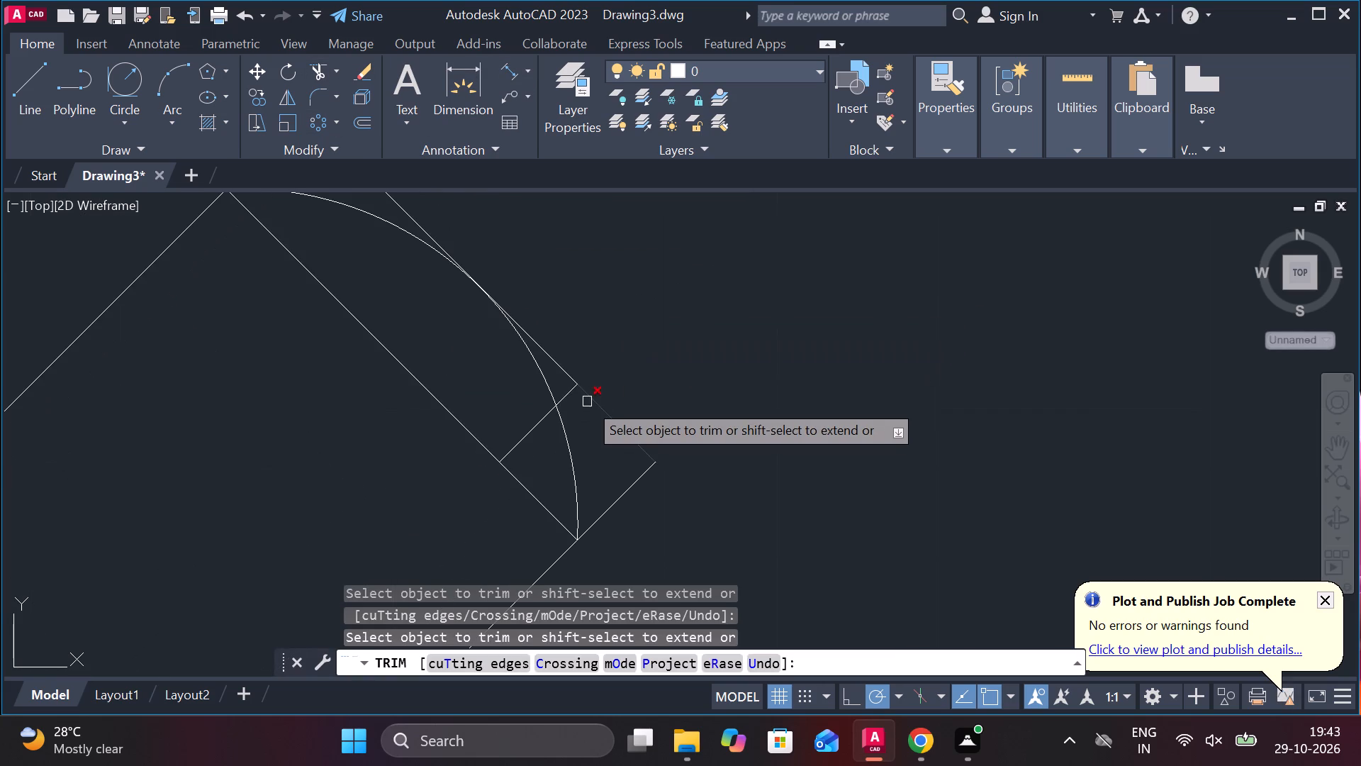
pyautogui.click(572, 394)
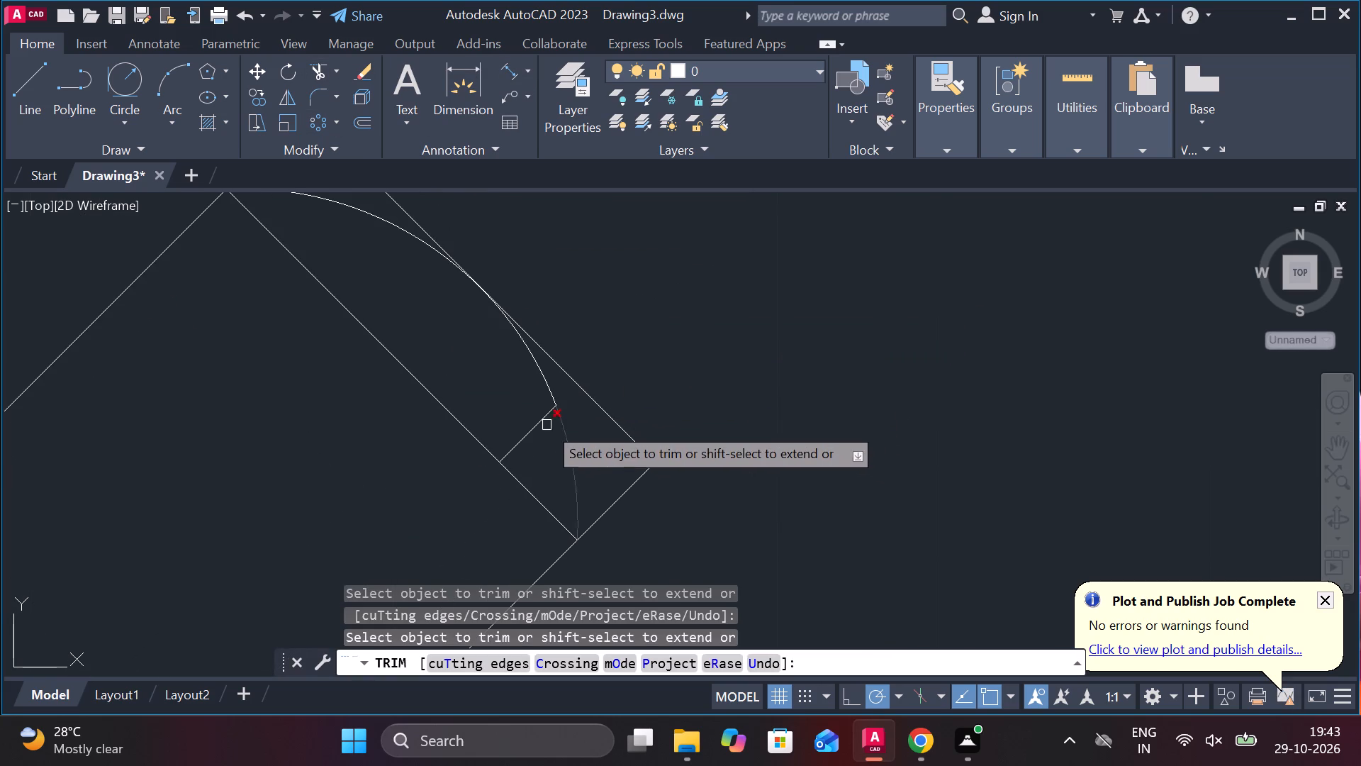
pyautogui.click(526, 425)
# Trim the lower-right copied diagonal between the branch's nut and lower collar, including the leftovers in the nut's lower corner and inside the collar.
pyautogui.scroll(-5, 551, 428)
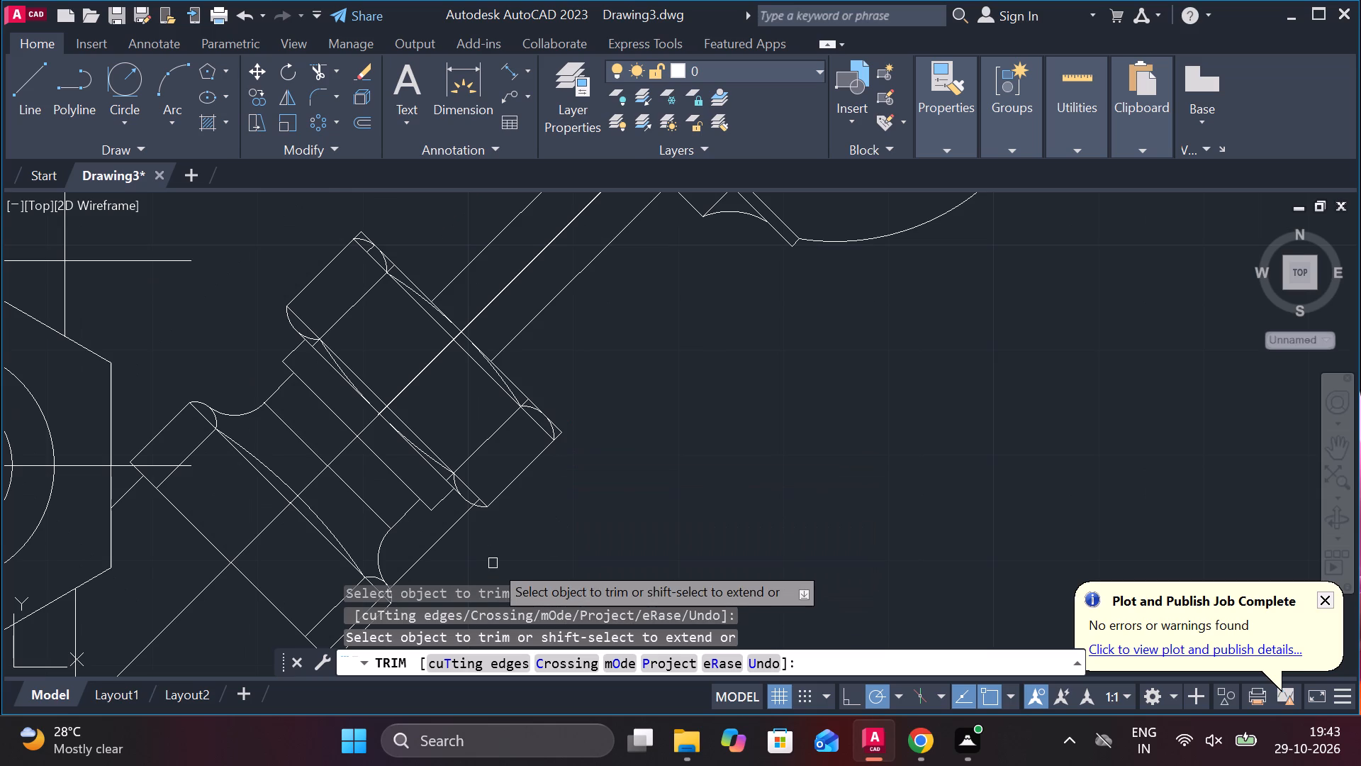
pyautogui.scroll(-3, 449, 550)
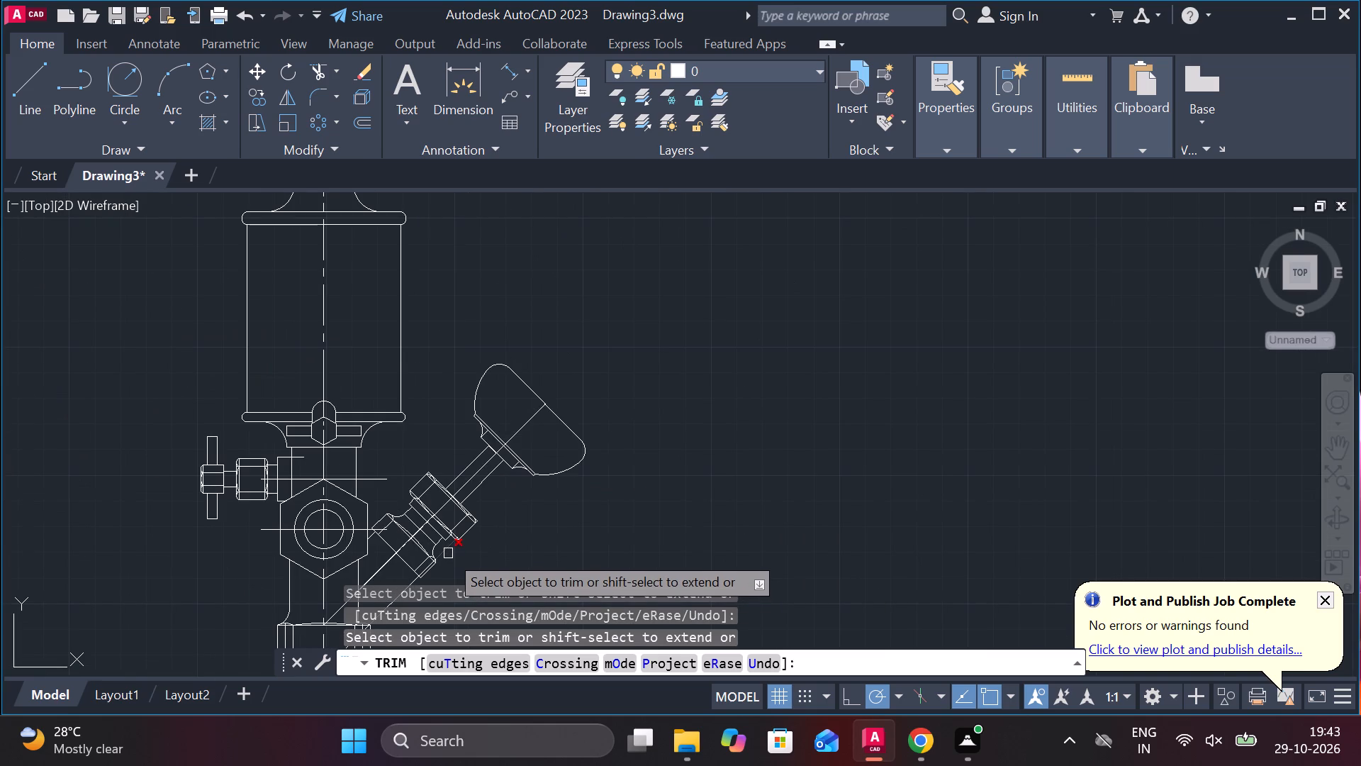
pyautogui.click(448, 553)
pyautogui.scroll(4, 462, 565)
pyautogui.scroll(3, 432, 412)
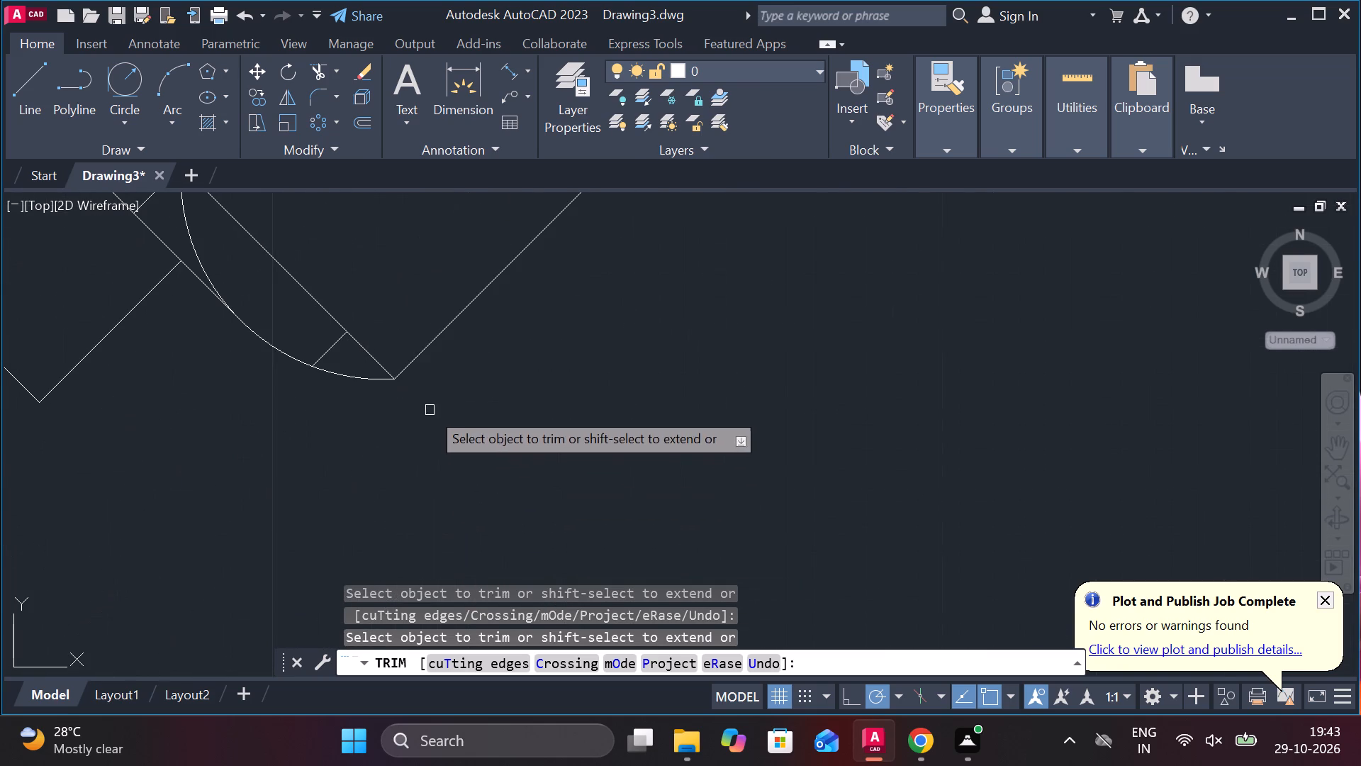
pyautogui.click(342, 342)
pyautogui.scroll(-4, 367, 447)
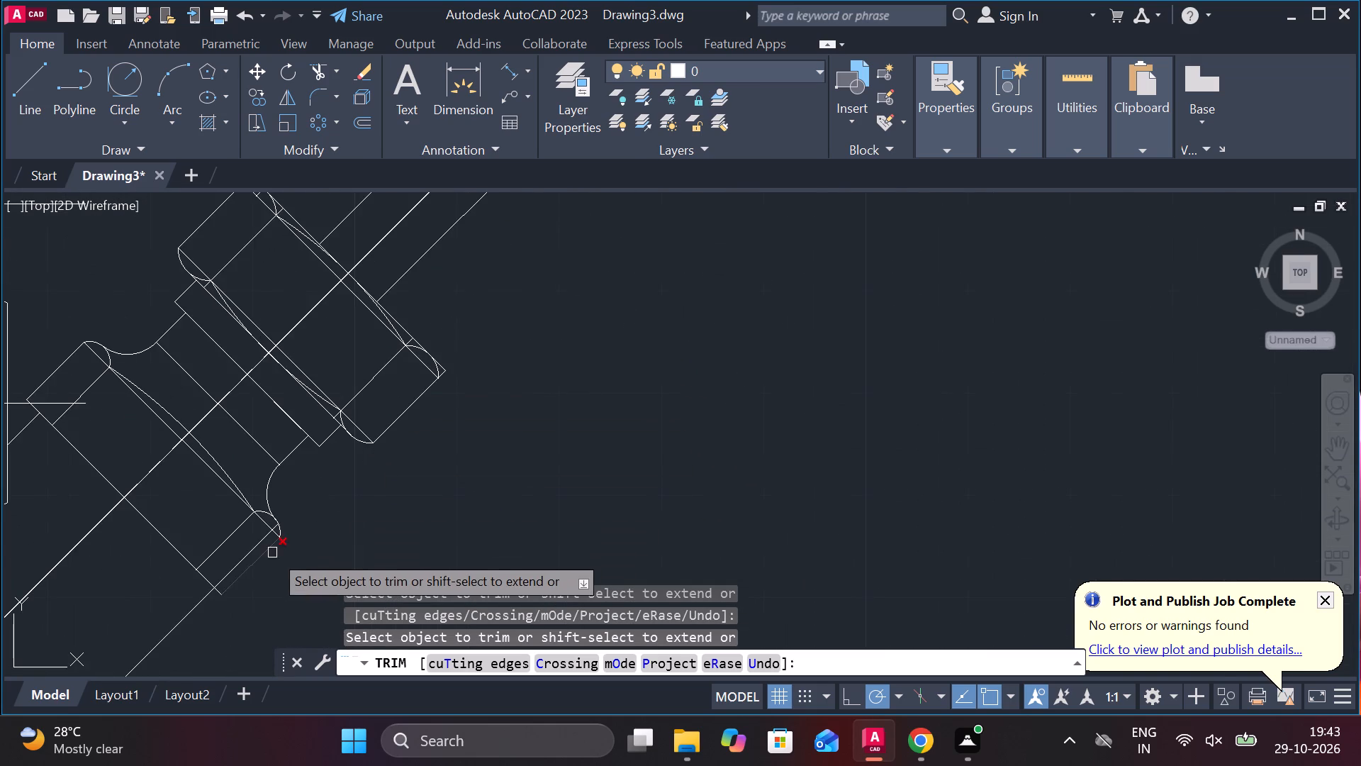
pyautogui.scroll(3, 272, 553)
pyautogui.click(183, 545)
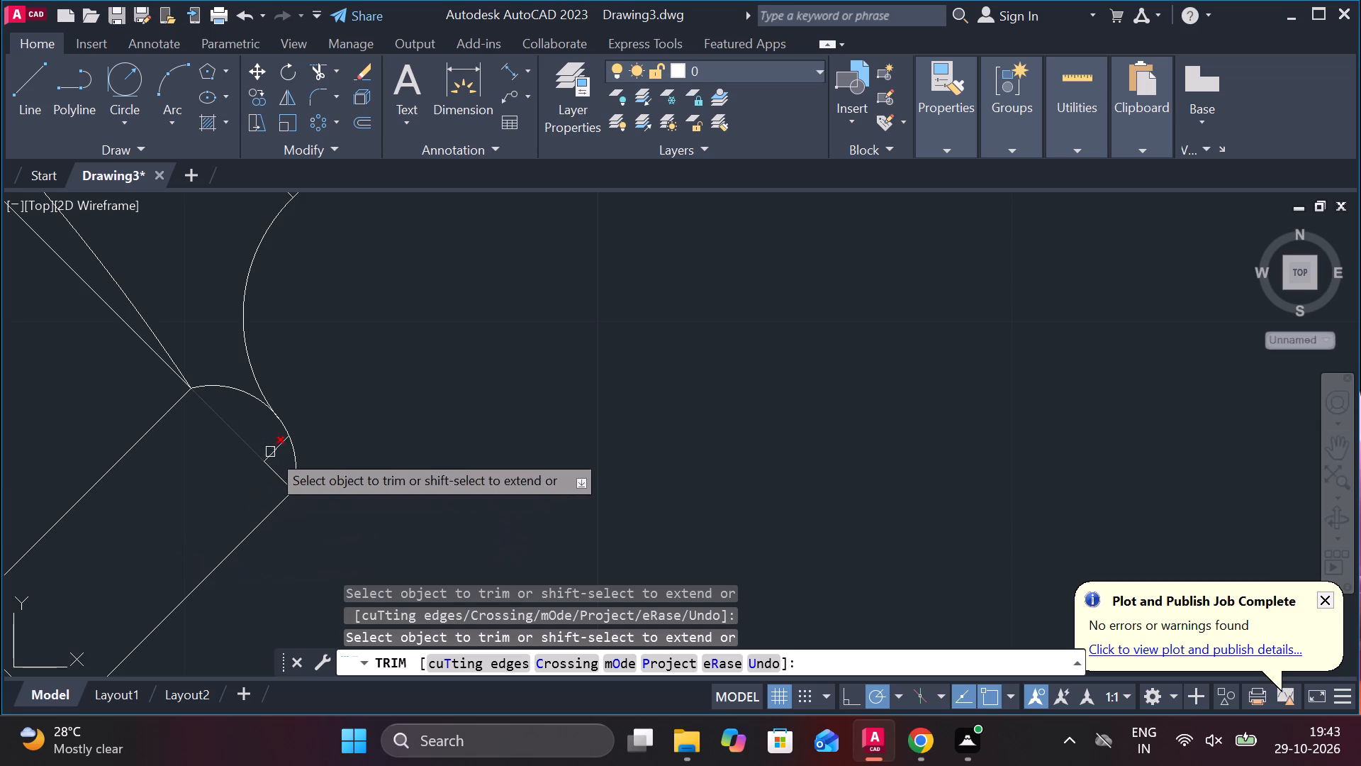
pyautogui.click(275, 452)
# Trim the part of the lower-right diagonal that runs inside the base nut below its top edge line.
pyautogui.scroll(-3, 282, 452)
pyautogui.scroll(3, 230, 546)
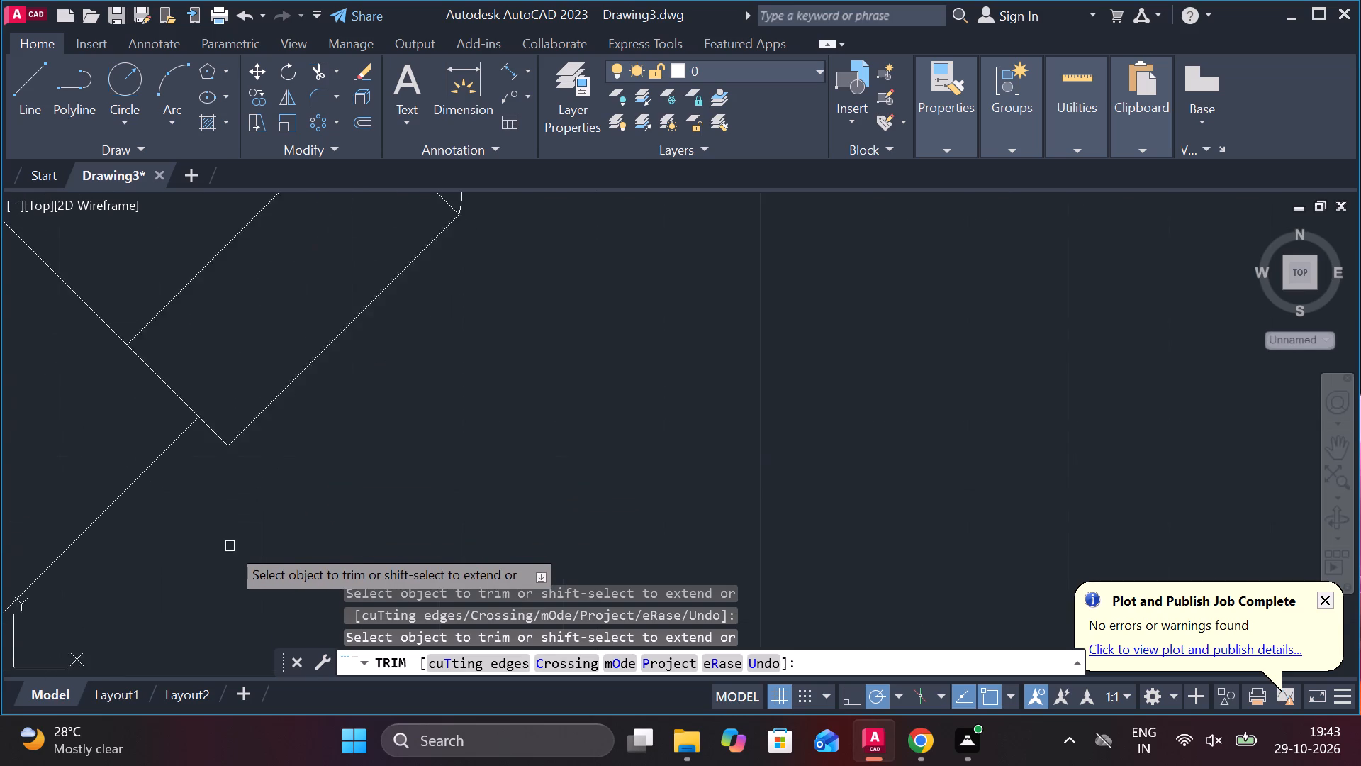
pyautogui.scroll(-4, 230, 546)
pyautogui.scroll(-3, 187, 632)
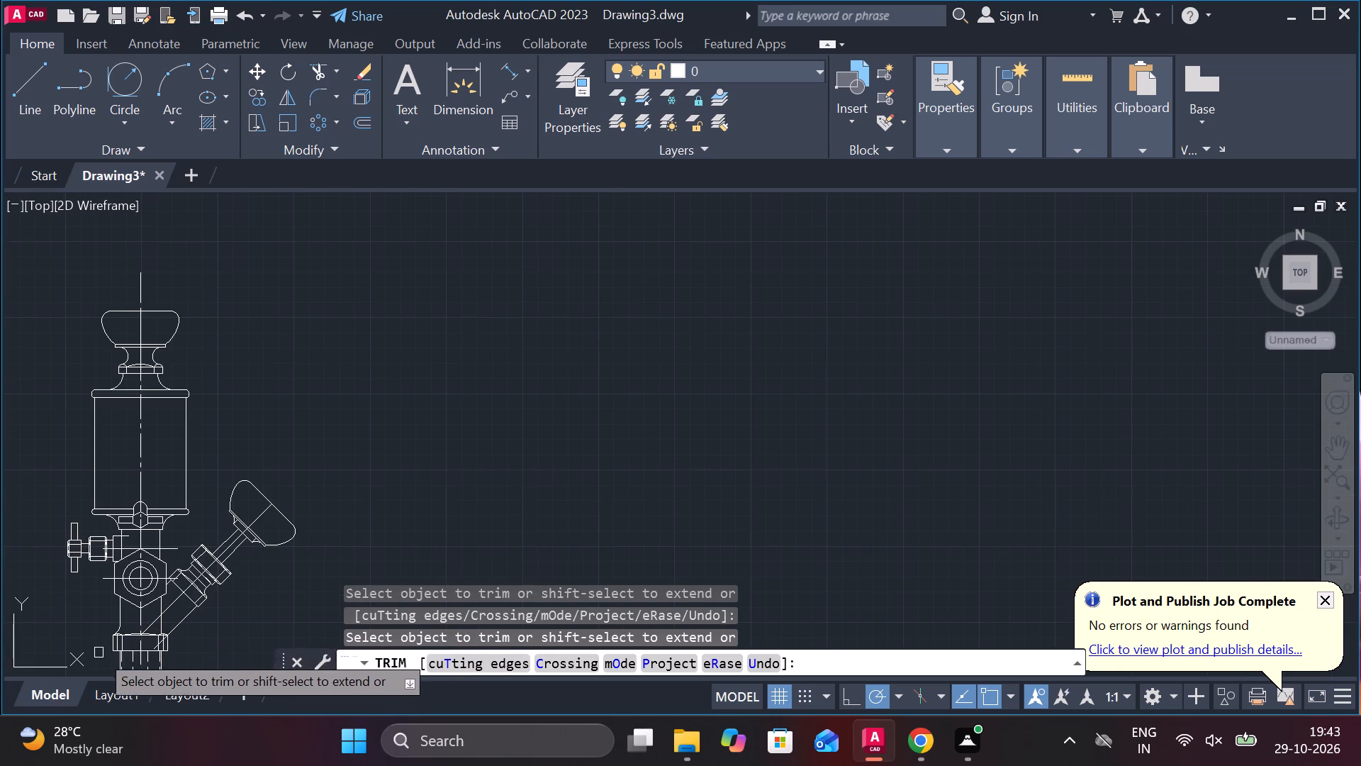
pyautogui.scroll(3, 74, 618)
pyautogui.scroll(-3, 74, 618)
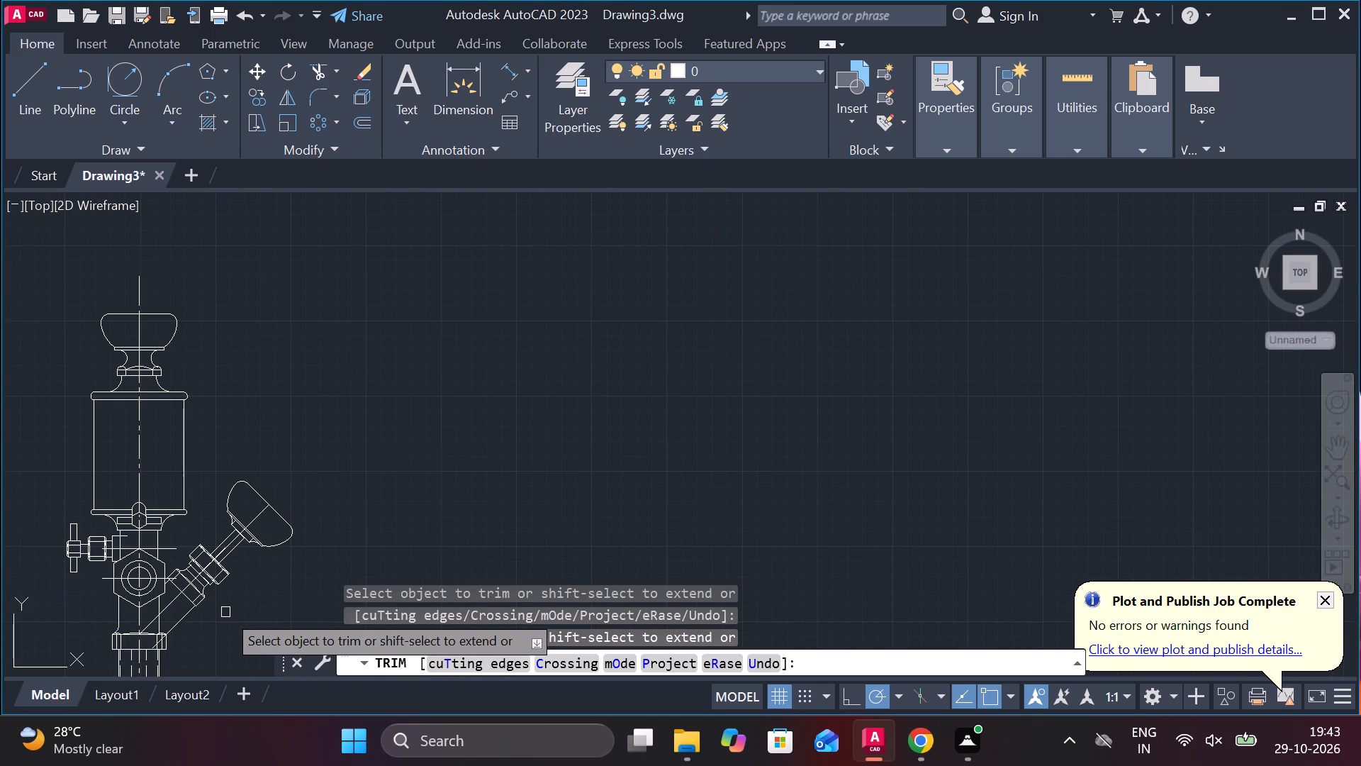
pyautogui.scroll(4, 160, 614)
pyautogui.scroll(-4, 160, 614)
pyautogui.scroll(-2, 266, 369)
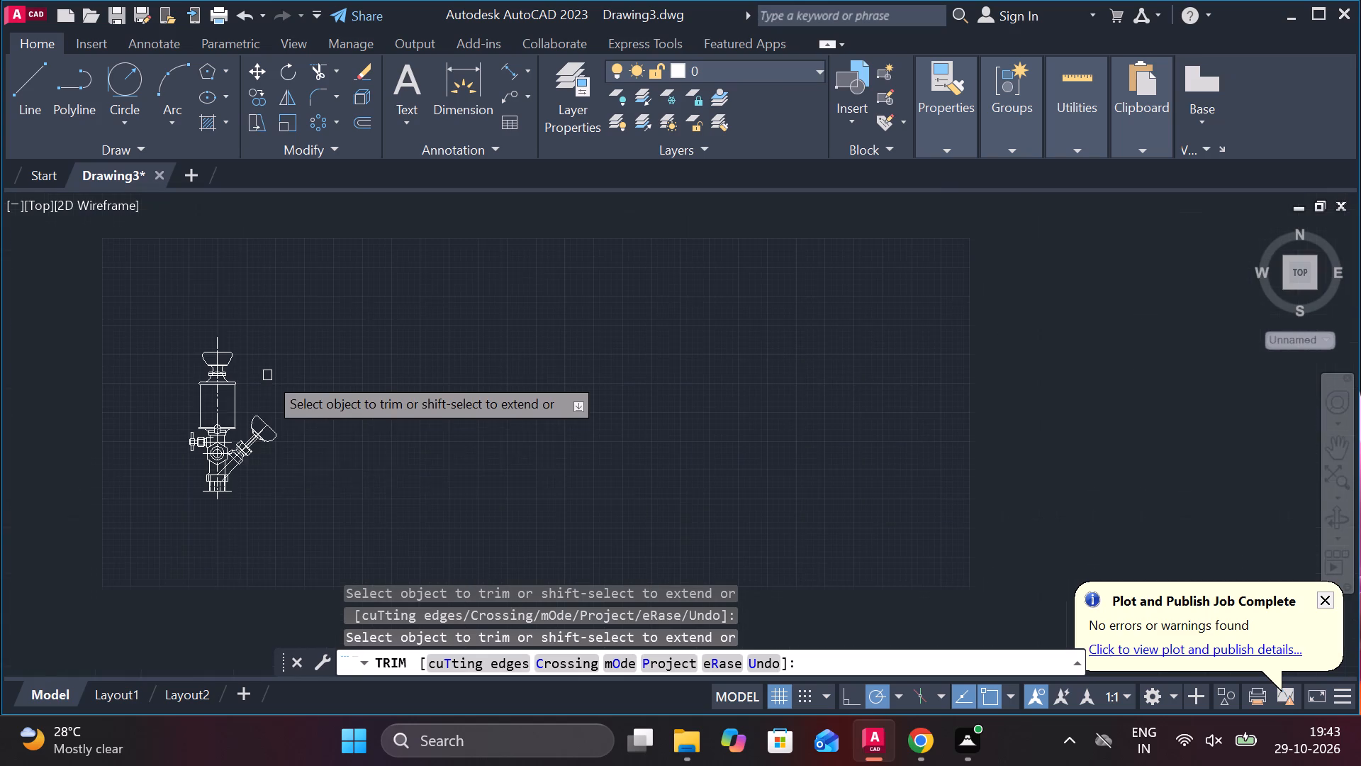
pyautogui.scroll(5, 212, 456)
pyautogui.scroll(-2, 259, 570)
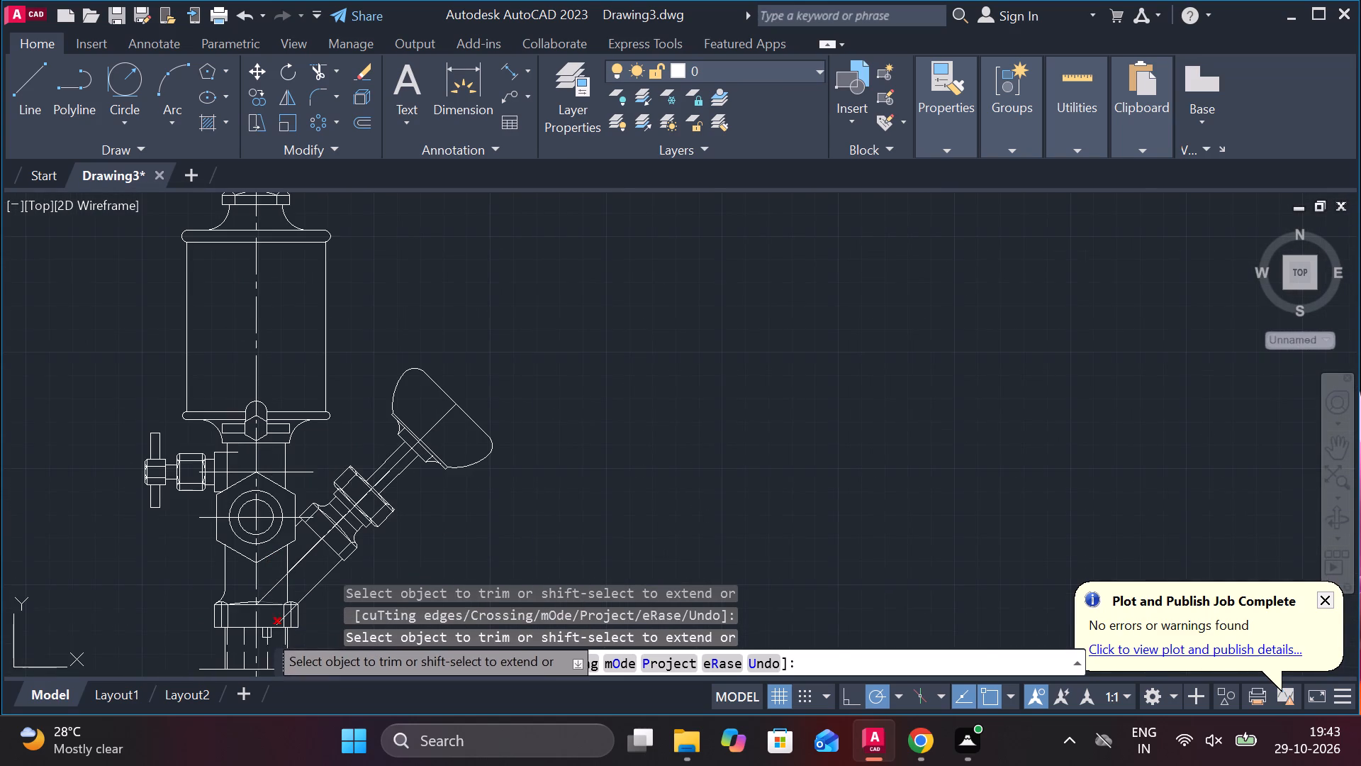
pyautogui.scroll(4, 274, 633)
pyautogui.click(291, 557)
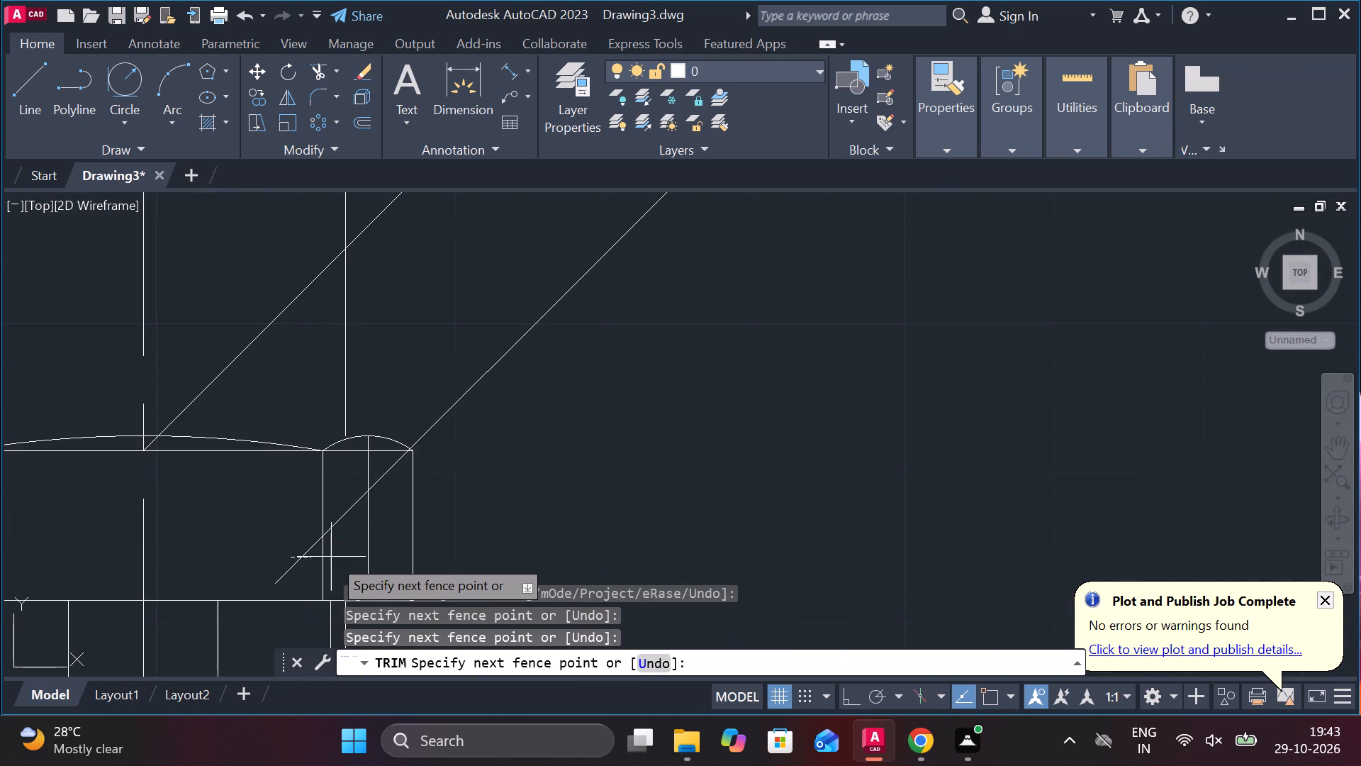
pyautogui.click(303, 554)
pyautogui.click(292, 548)
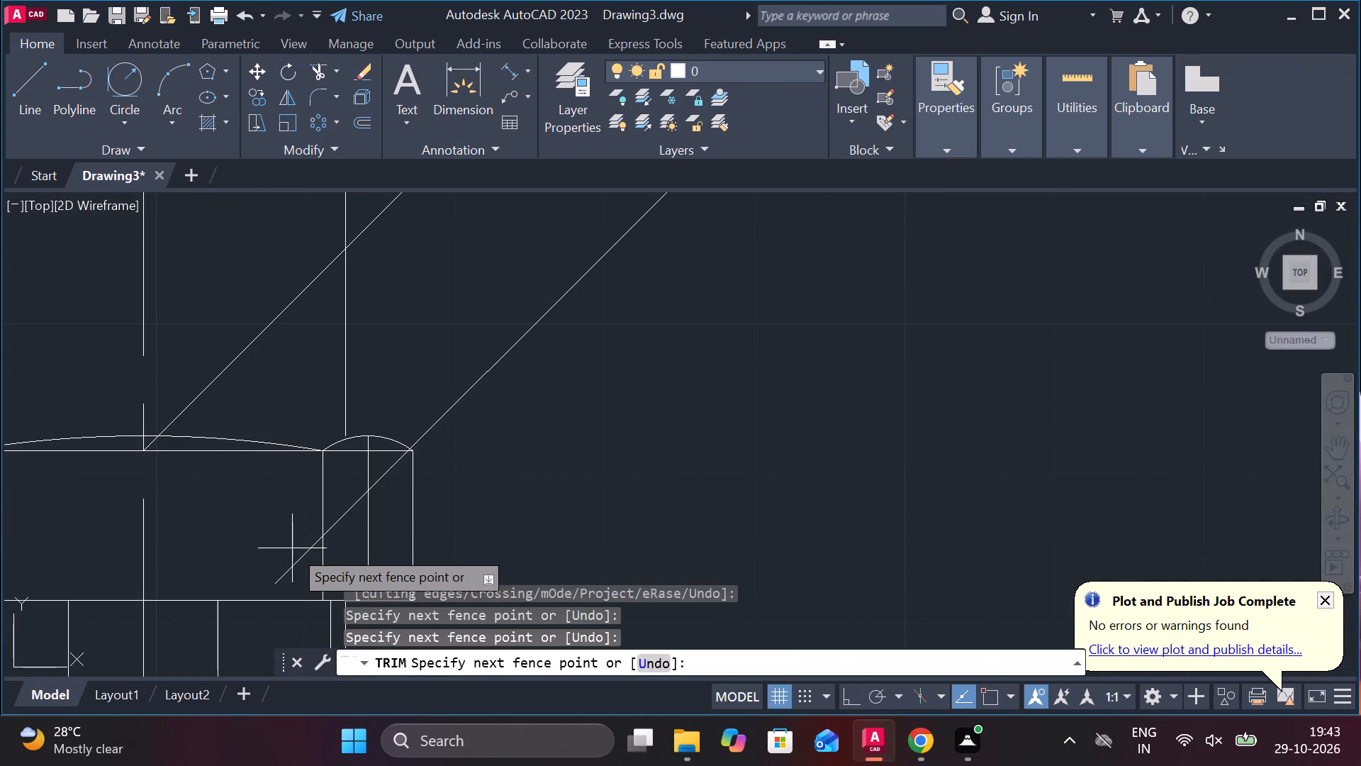
pyautogui.click(300, 574)
pyautogui.click(347, 518)
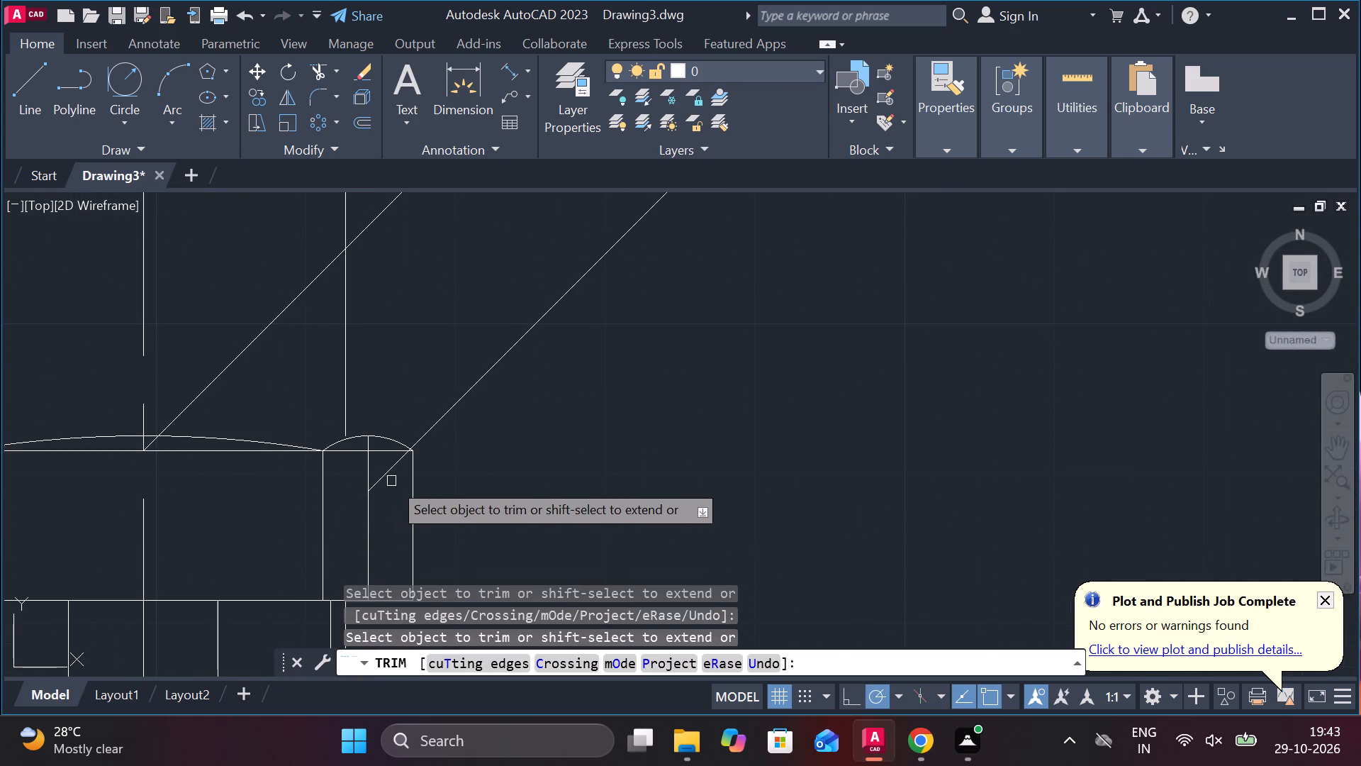
pyautogui.click(391, 480)
pyautogui.click(386, 463)
# Trim the short leftover of the lower-right diagonal between the base nut's top edge line and its corner arc.
pyautogui.scroll(4, 394, 469)
pyautogui.scroll(-3, 414, 447)
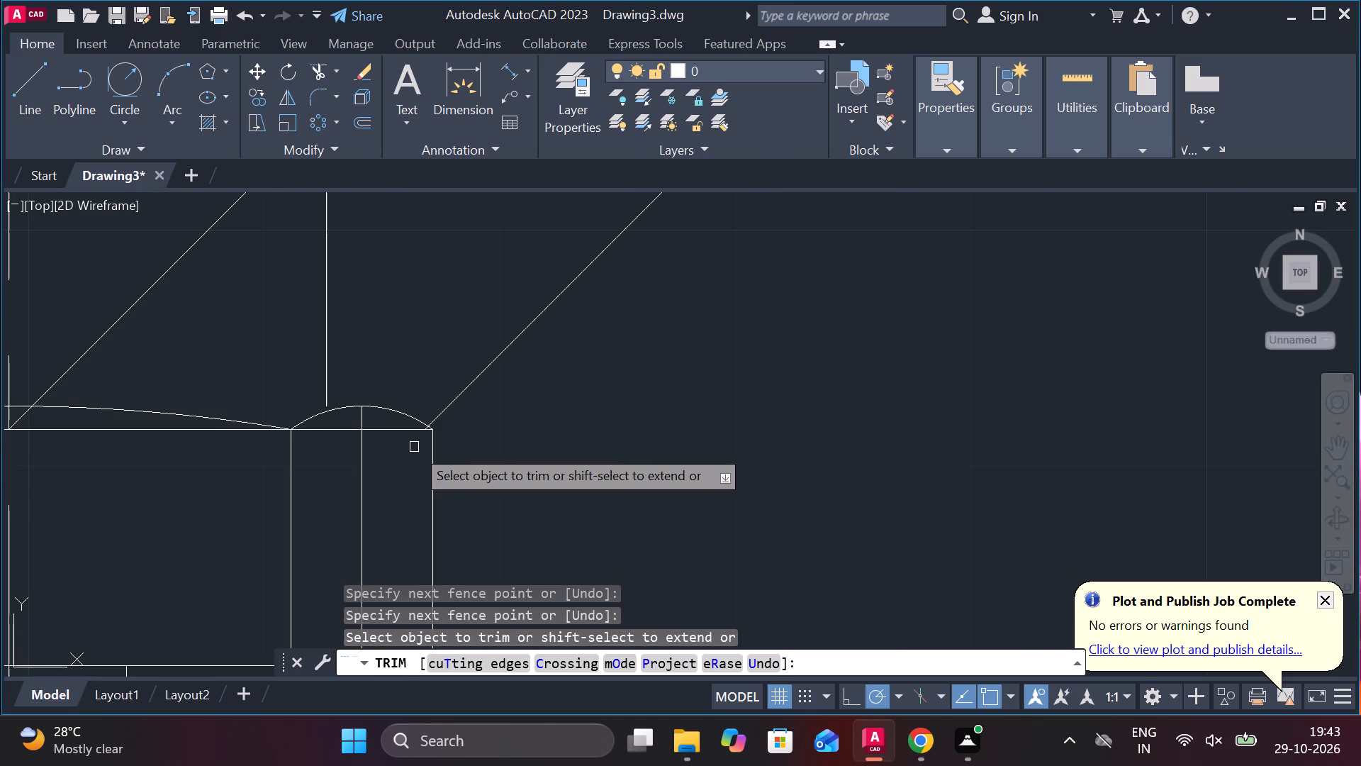
pyautogui.scroll(1, 414, 447)
pyautogui.scroll(-3, 414, 447)
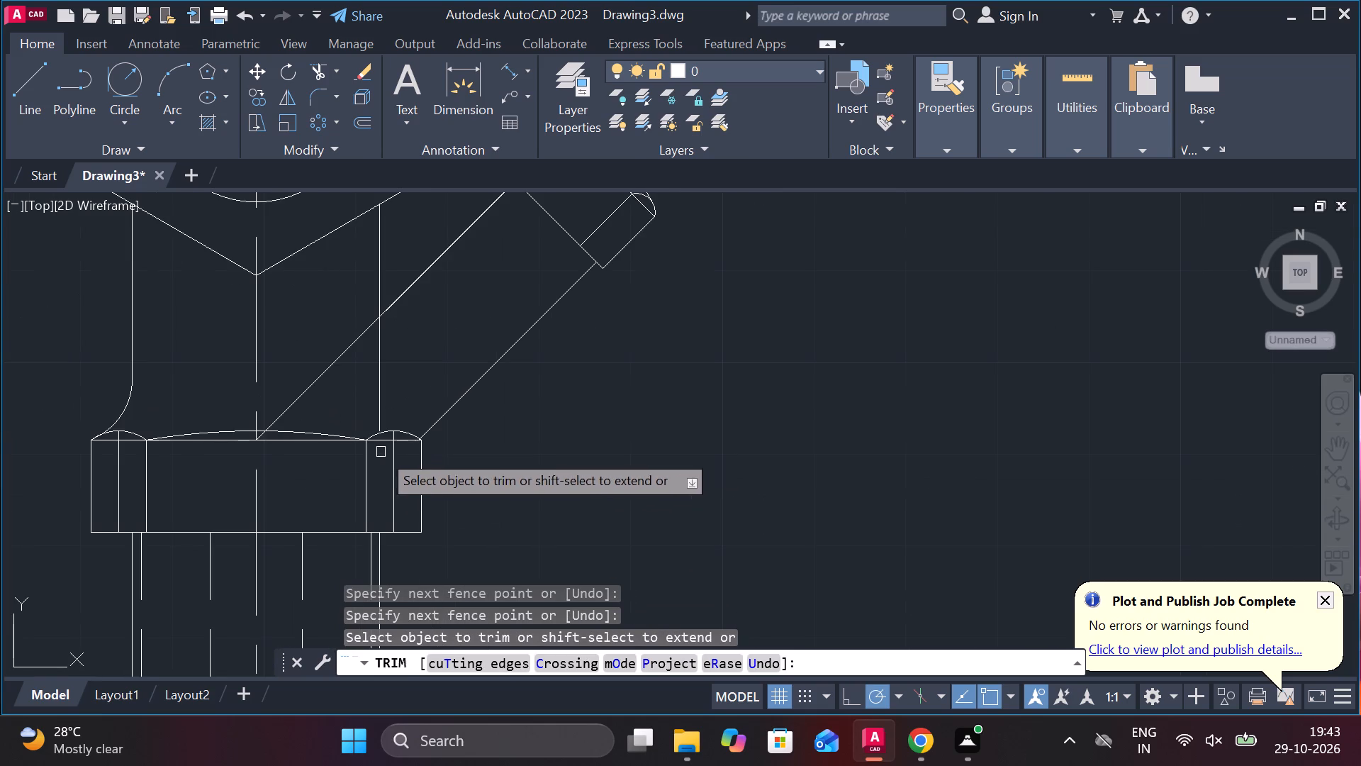
pyautogui.scroll(-2, 324, 365)
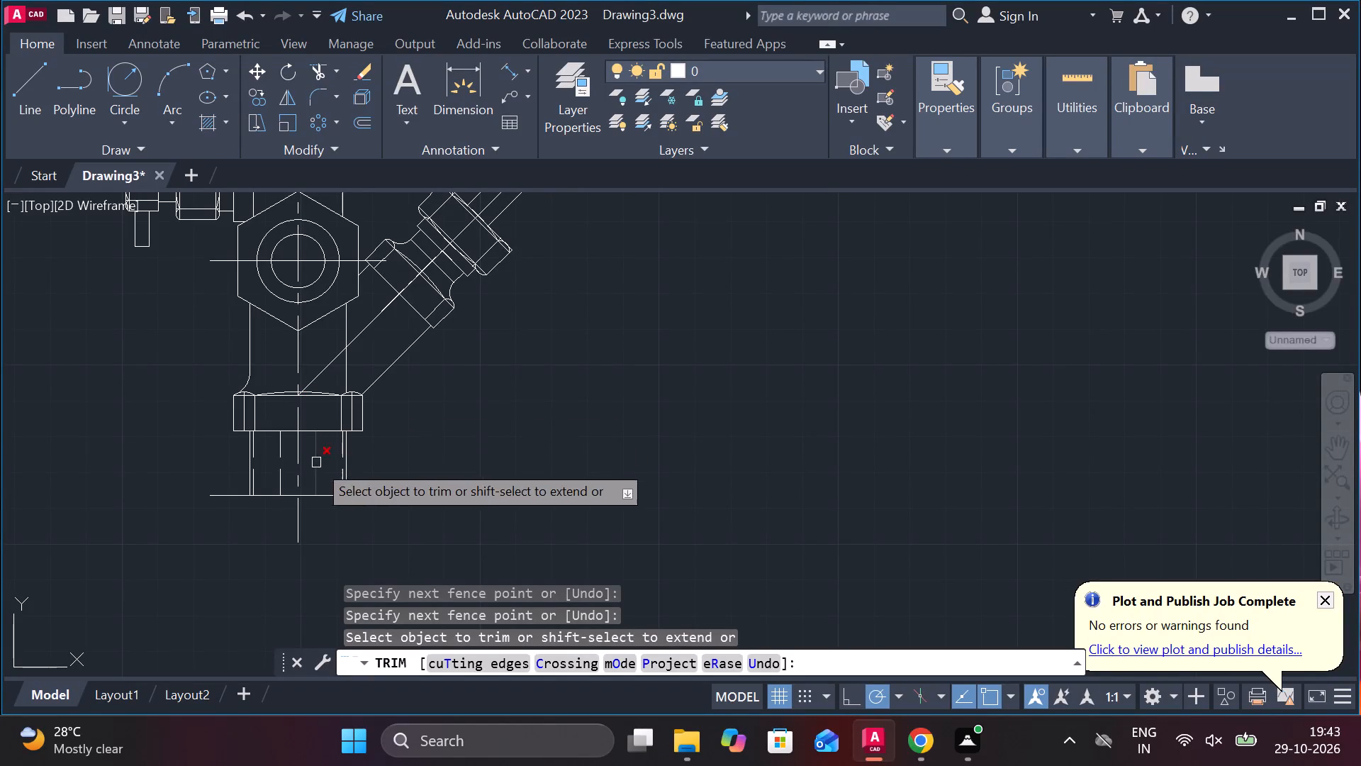
pyautogui.scroll(4, 410, 377)
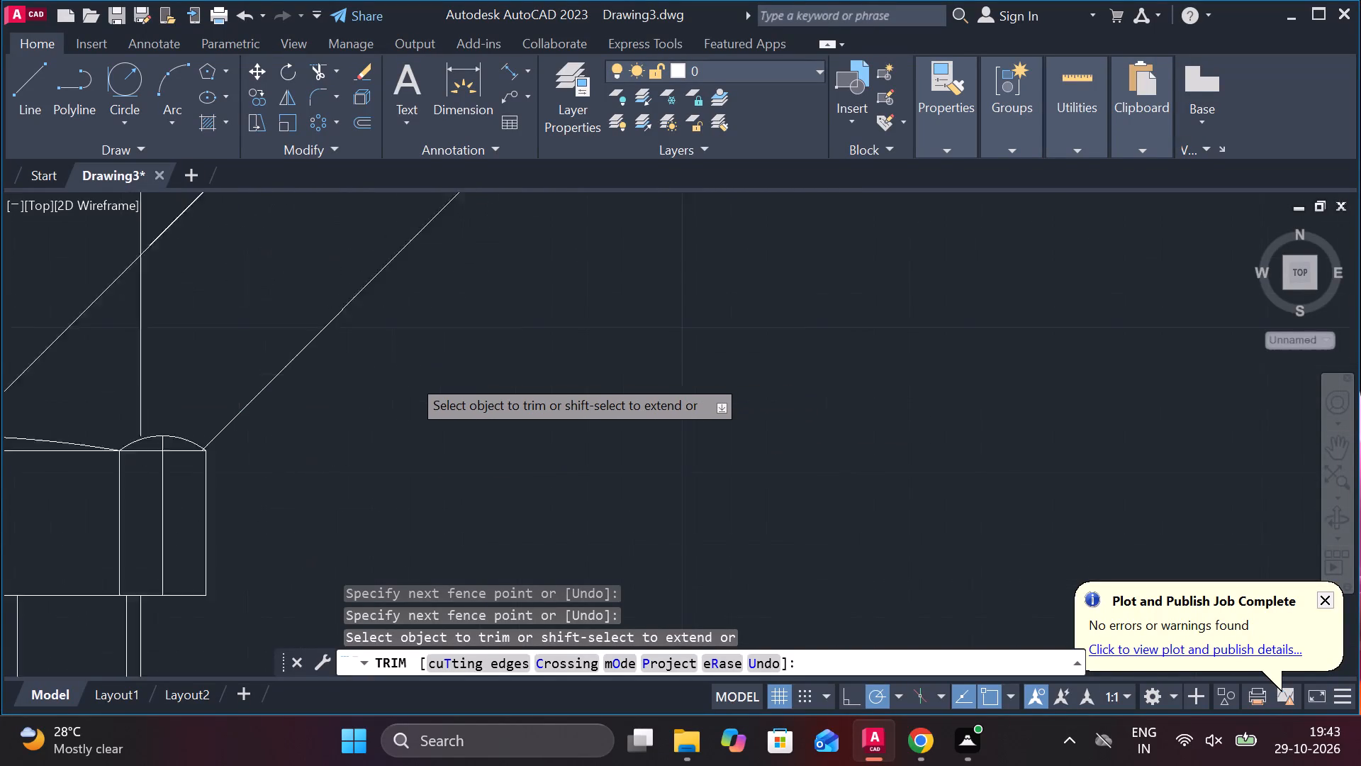
pyautogui.scroll(-7, 410, 377)
pyautogui.scroll(5, 401, 332)
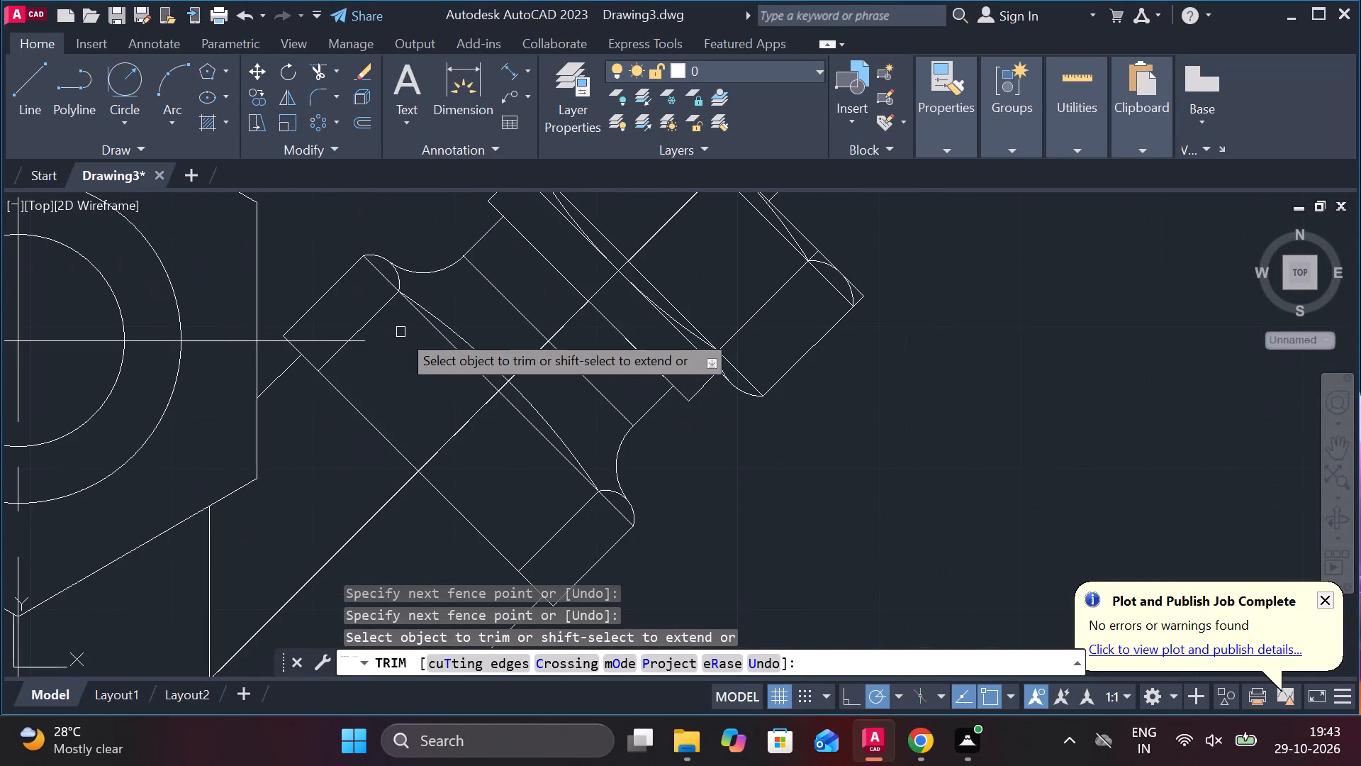
pyautogui.scroll(-5, 401, 332)
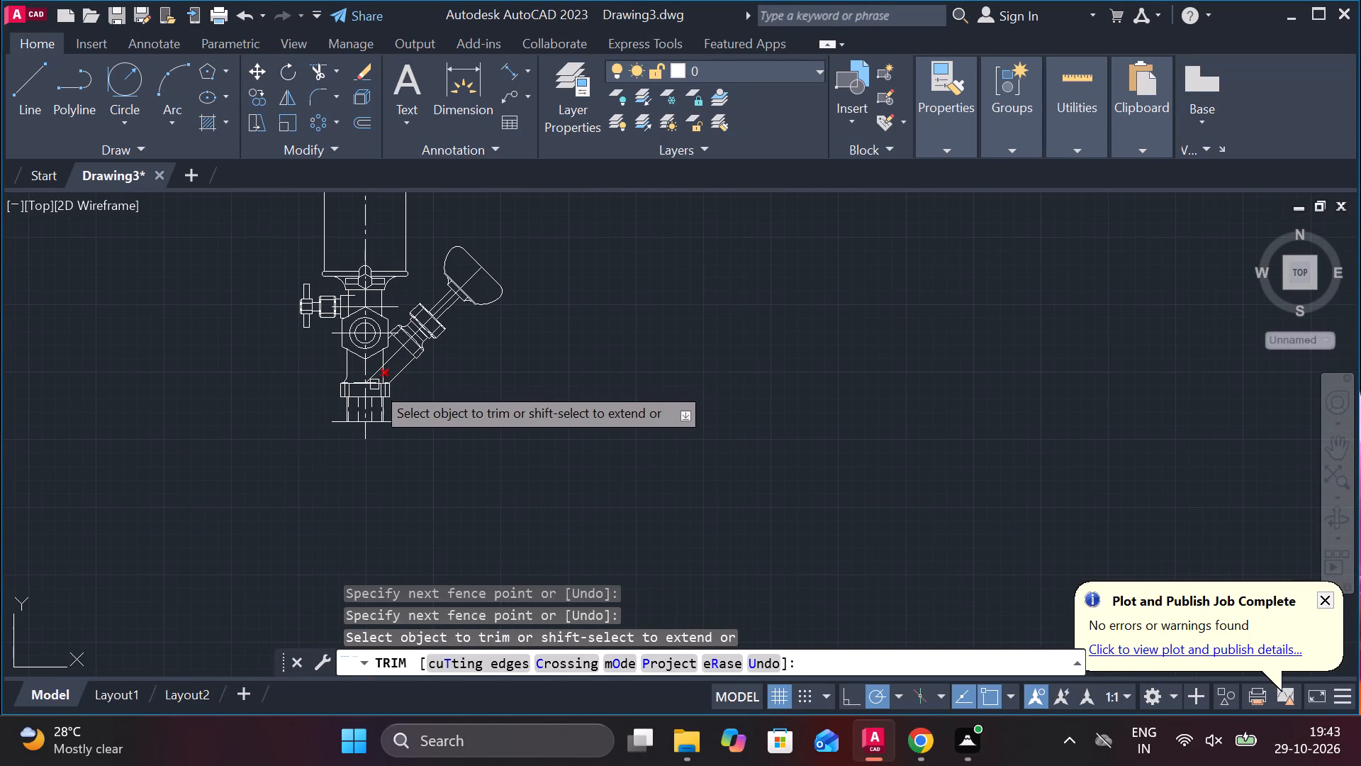
pyautogui.scroll(3, 363, 387)
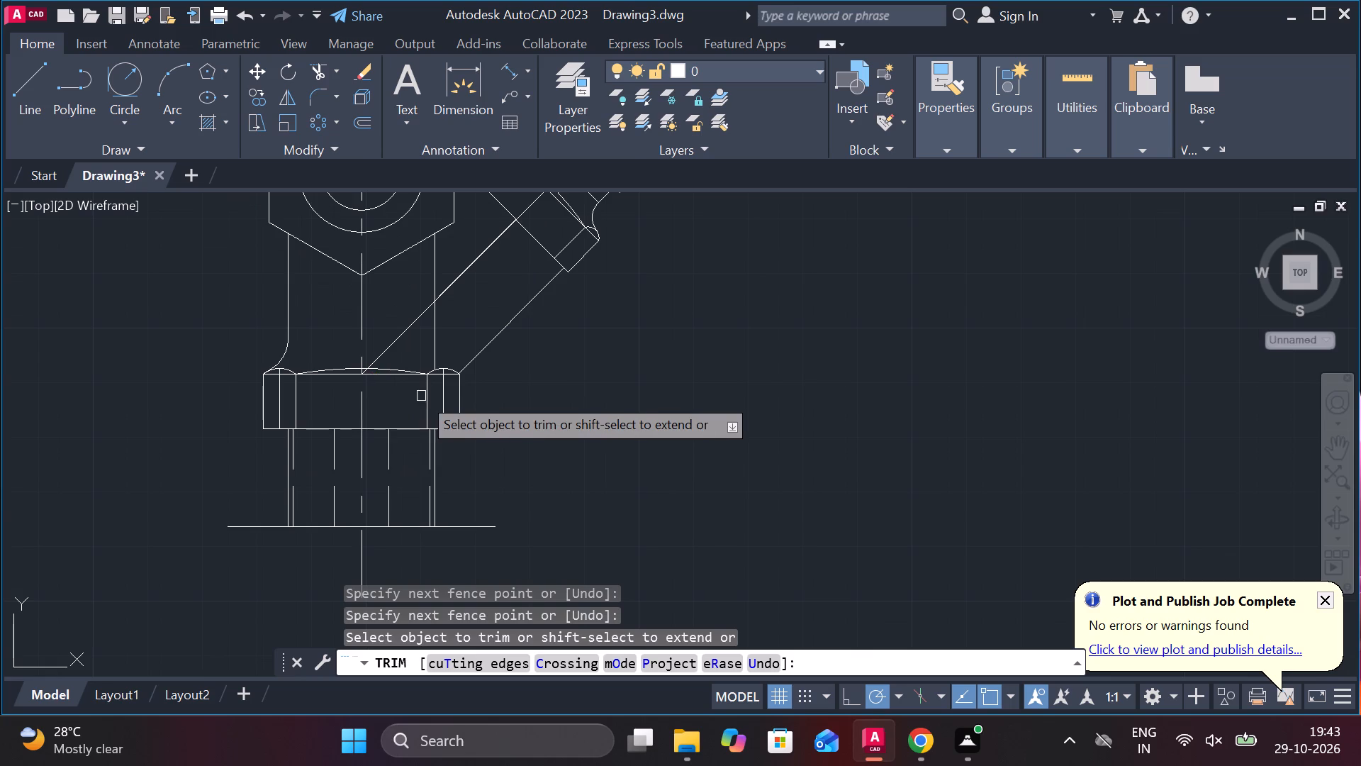
pyautogui.scroll(6, 430, 382)
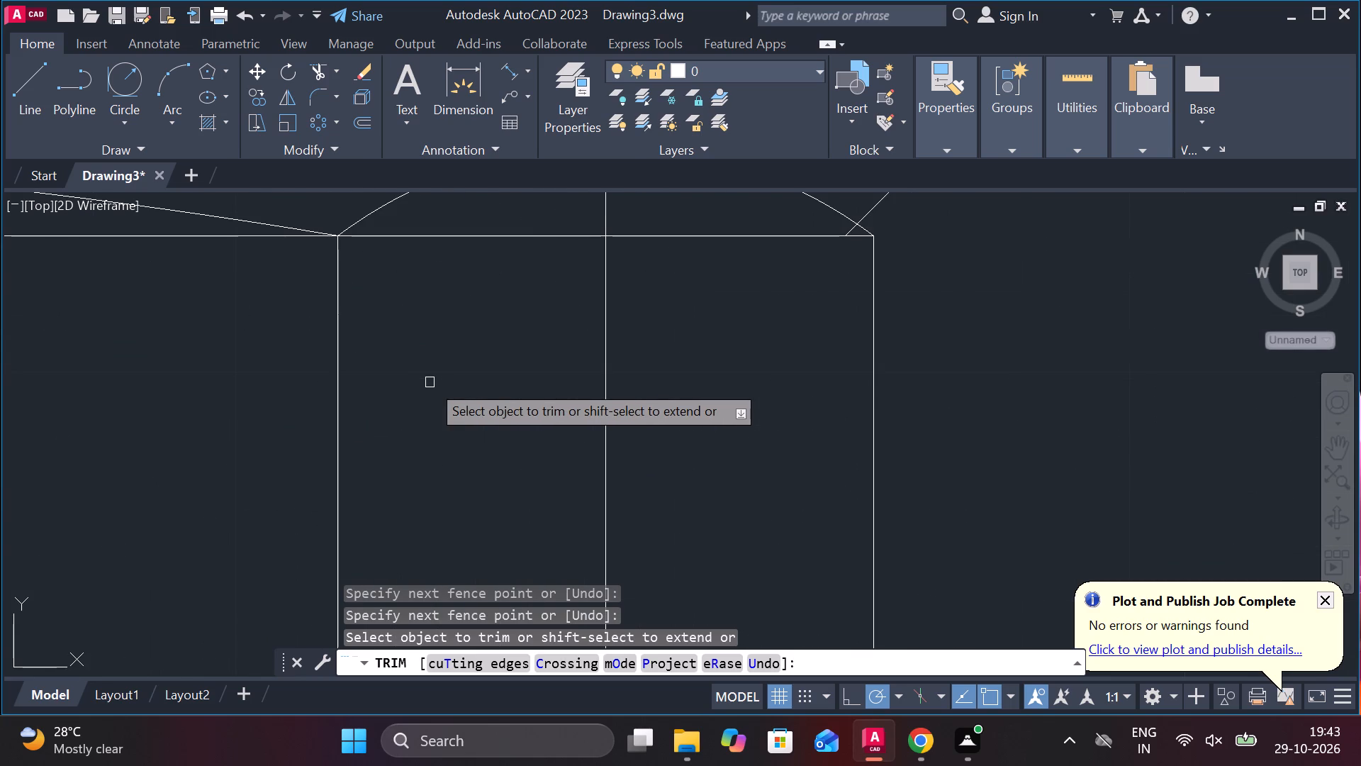
pyautogui.scroll(-3, 458, 350)
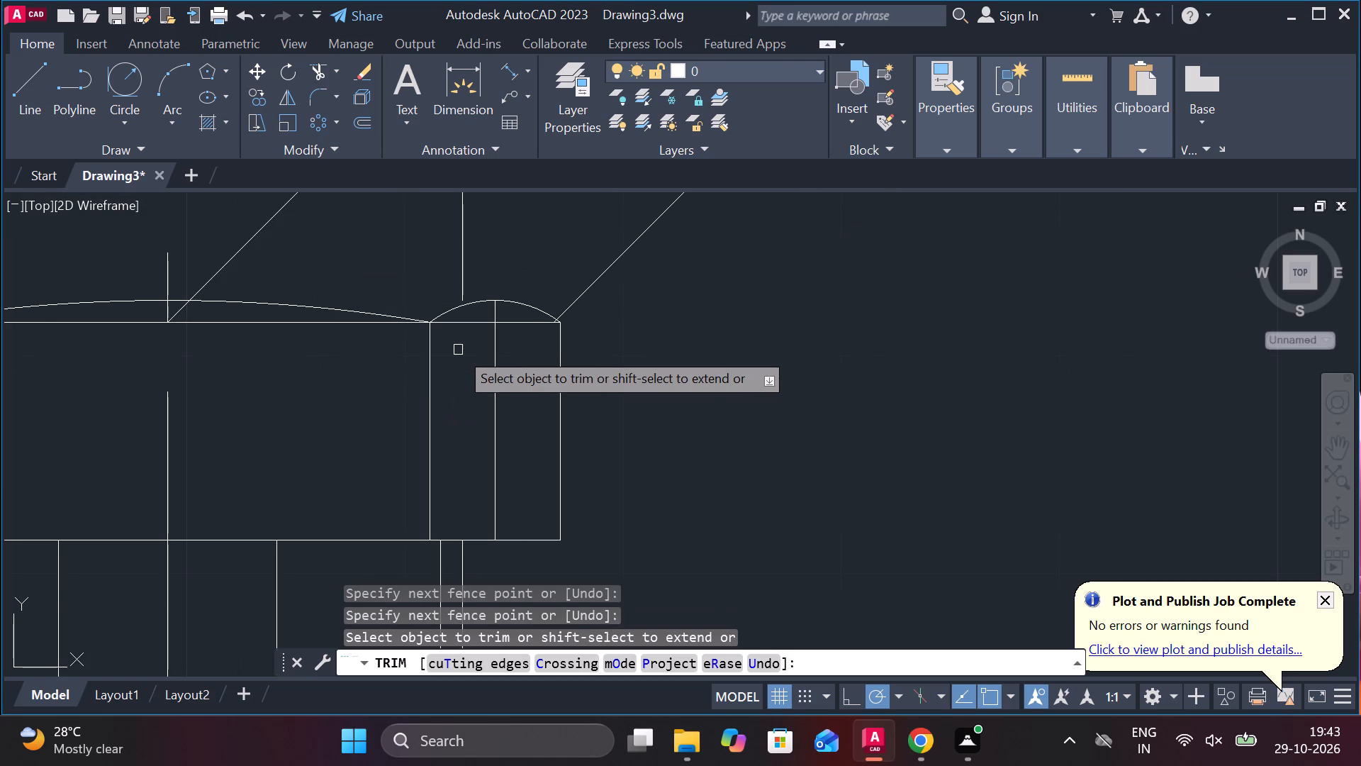
pyautogui.scroll(-2, 304, 308)
pyautogui.scroll(-1, 284, 387)
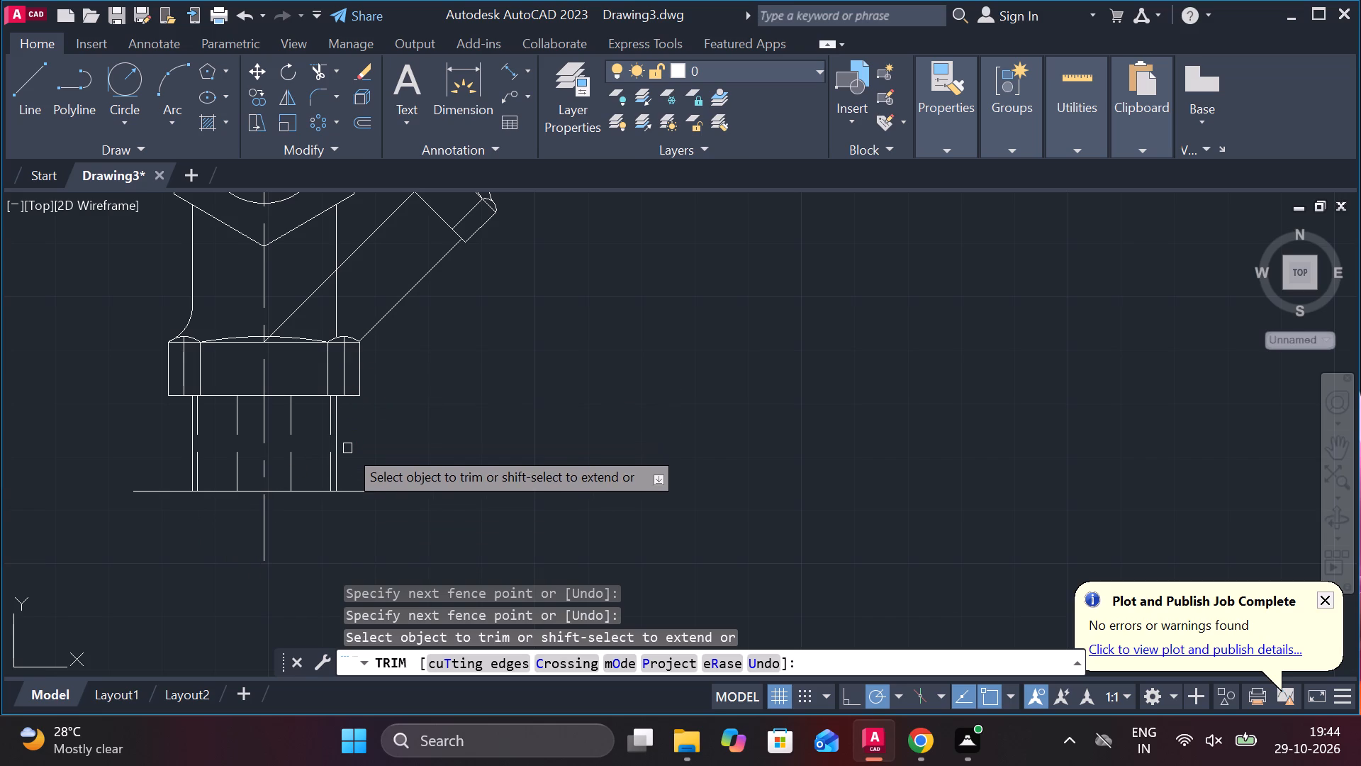
pyautogui.scroll(4, 359, 347)
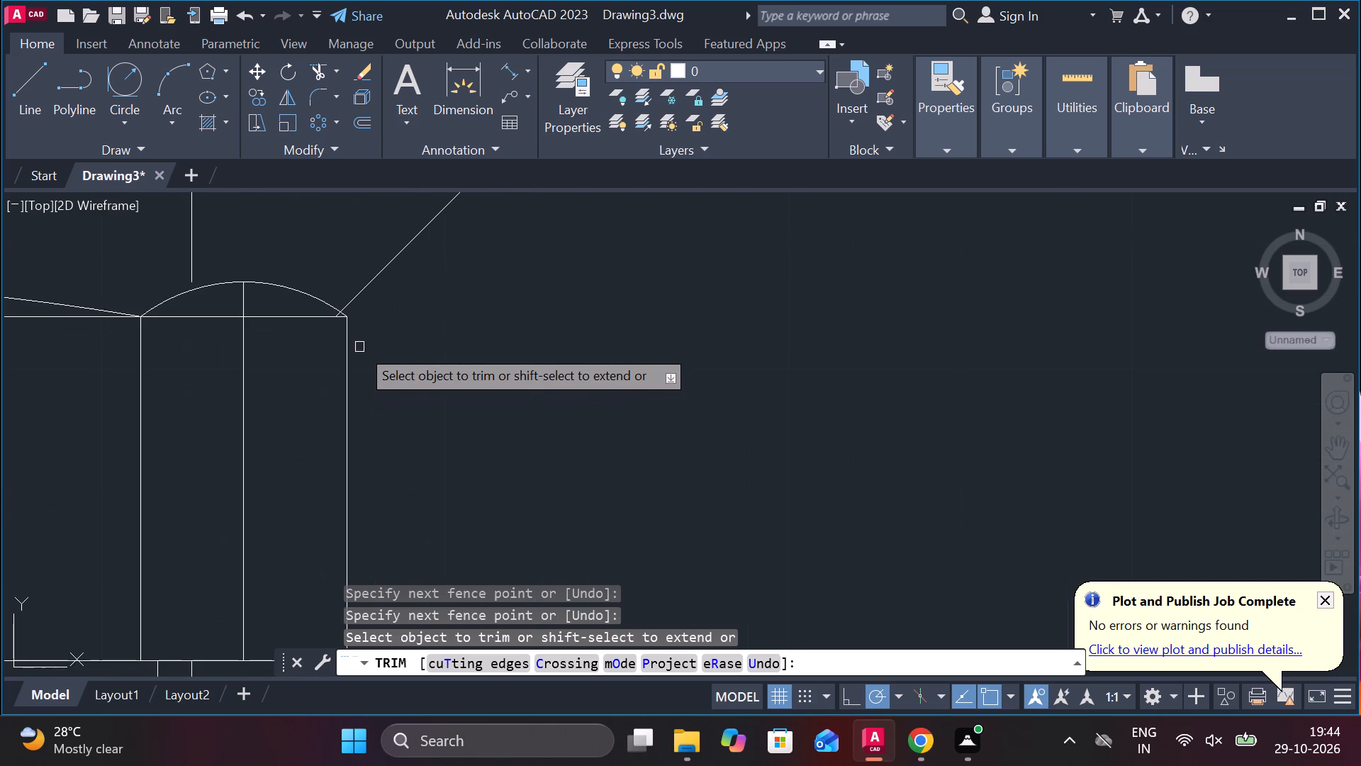
pyautogui.scroll(4, 344, 331)
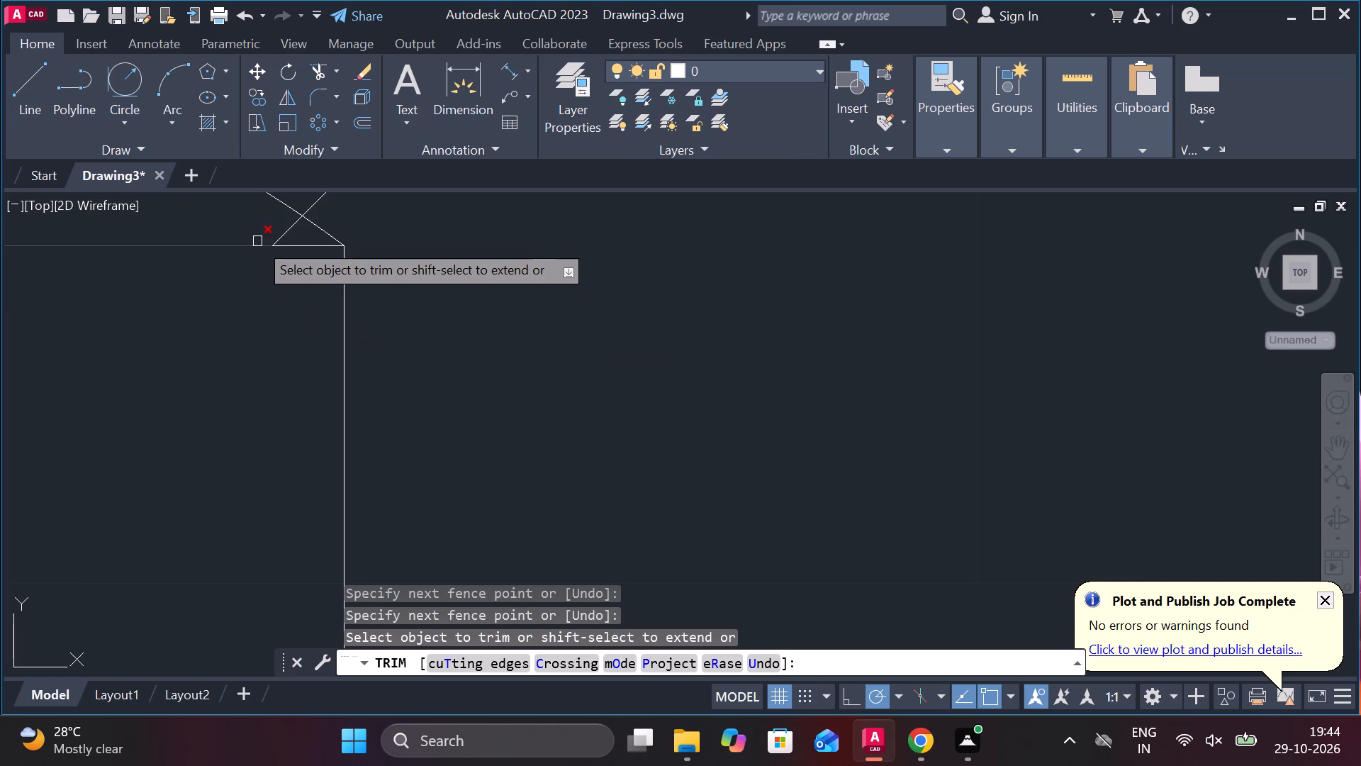
pyautogui.scroll(1, 257, 241)
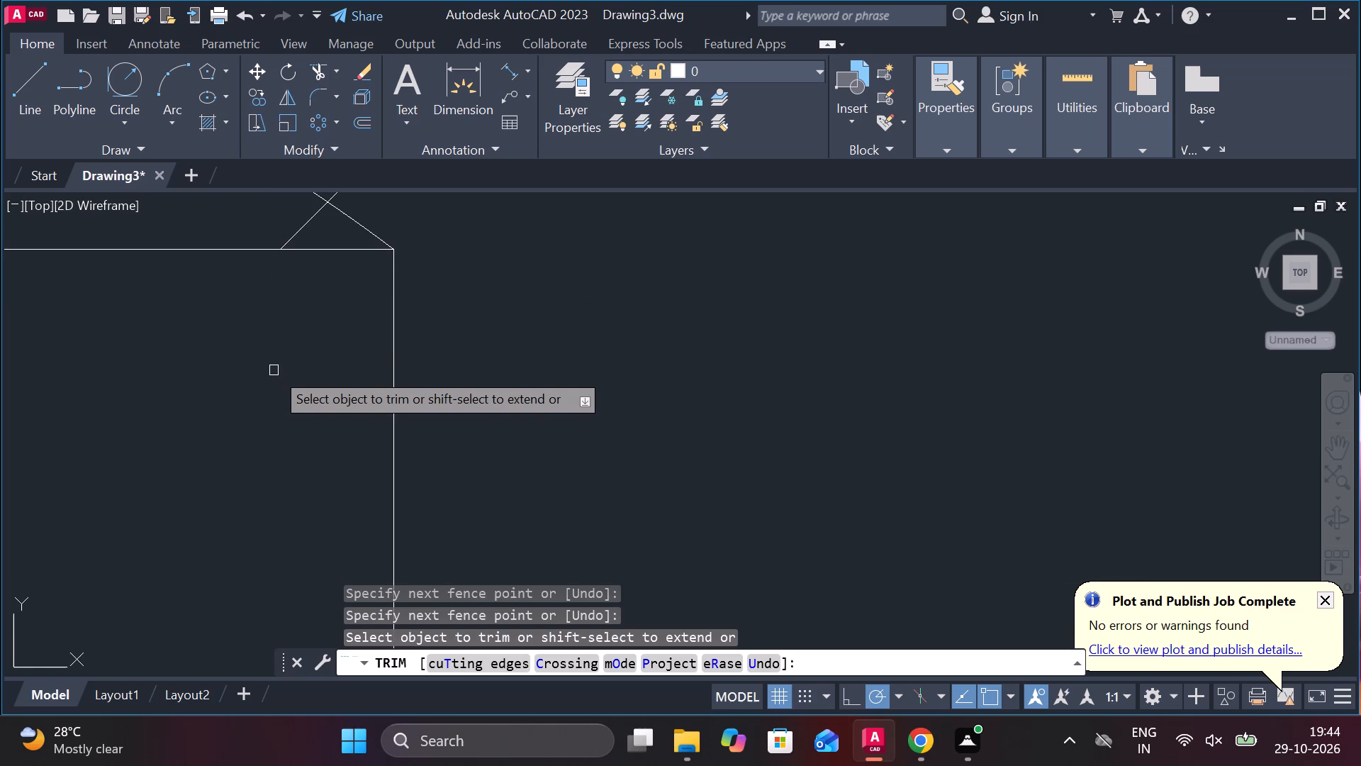
pyautogui.click(315, 218)
pyautogui.scroll(-3, 493, 272)
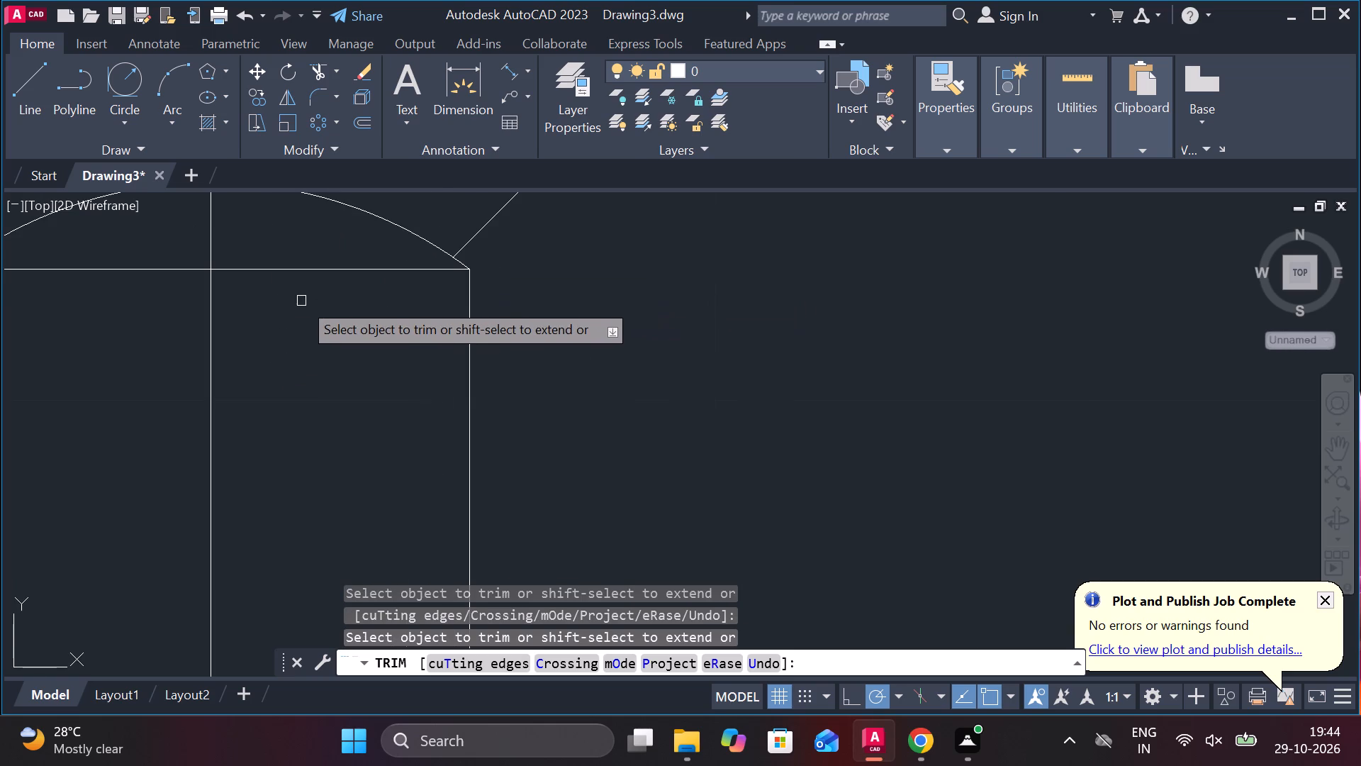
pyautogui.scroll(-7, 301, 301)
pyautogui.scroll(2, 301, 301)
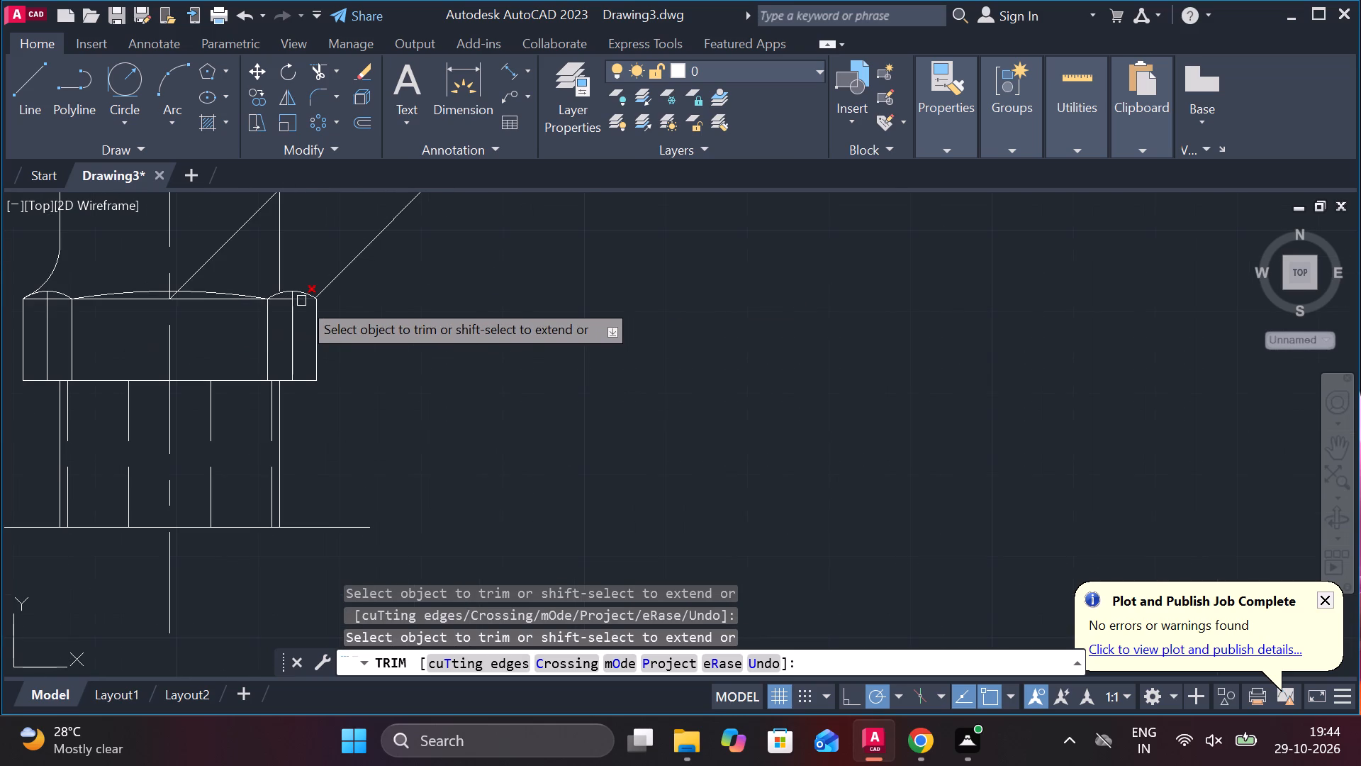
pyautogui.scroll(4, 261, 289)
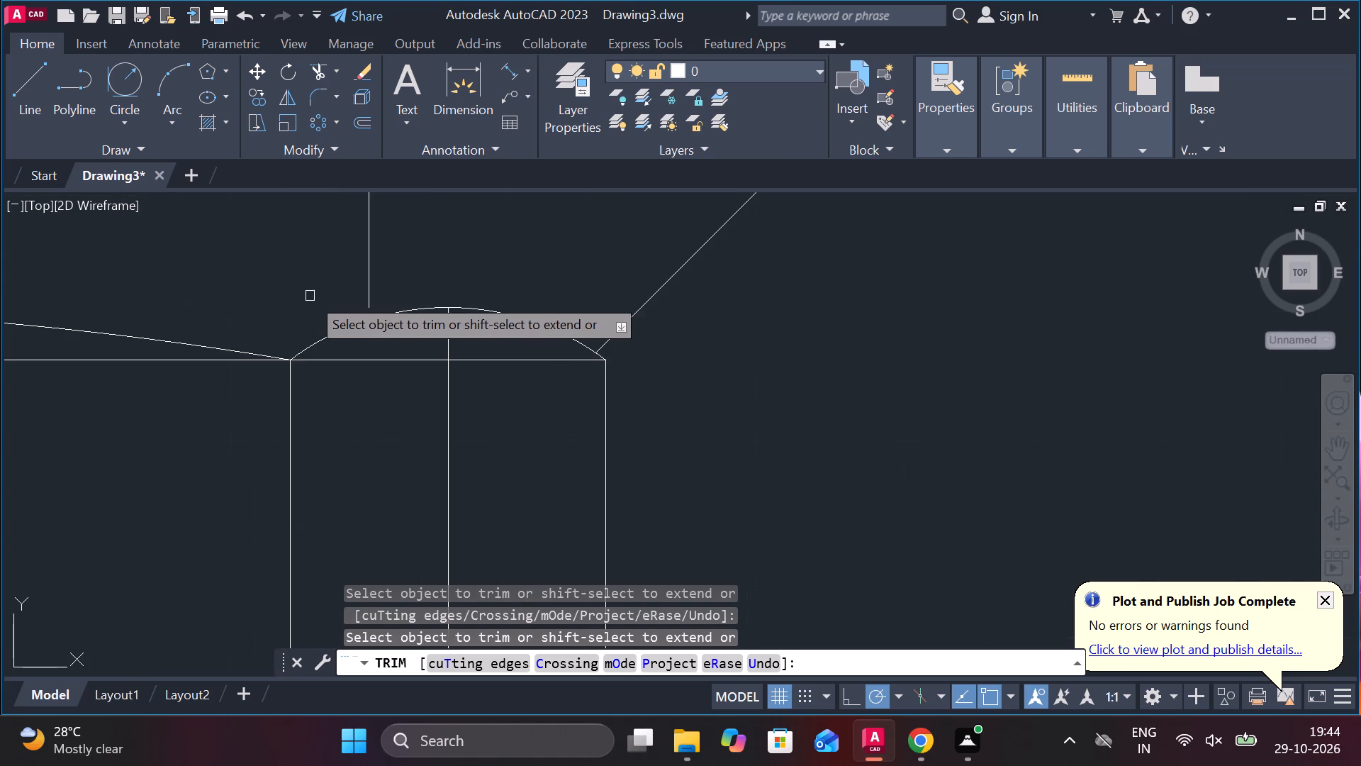
# Trim the body's right vertical edge line between the hexagon and the base nut.
pyautogui.scroll(3, 374, 286)
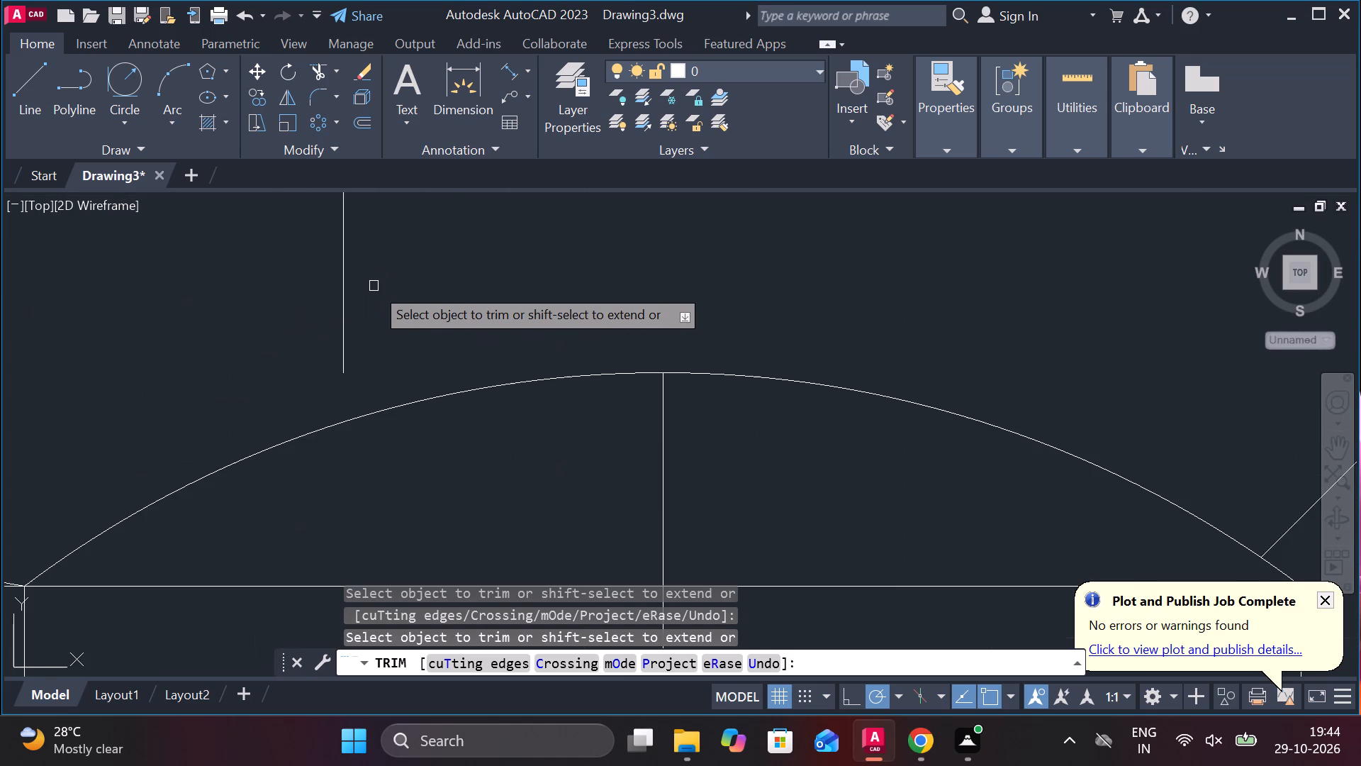
pyautogui.click(339, 310)
pyautogui.scroll(-10, 393, 329)
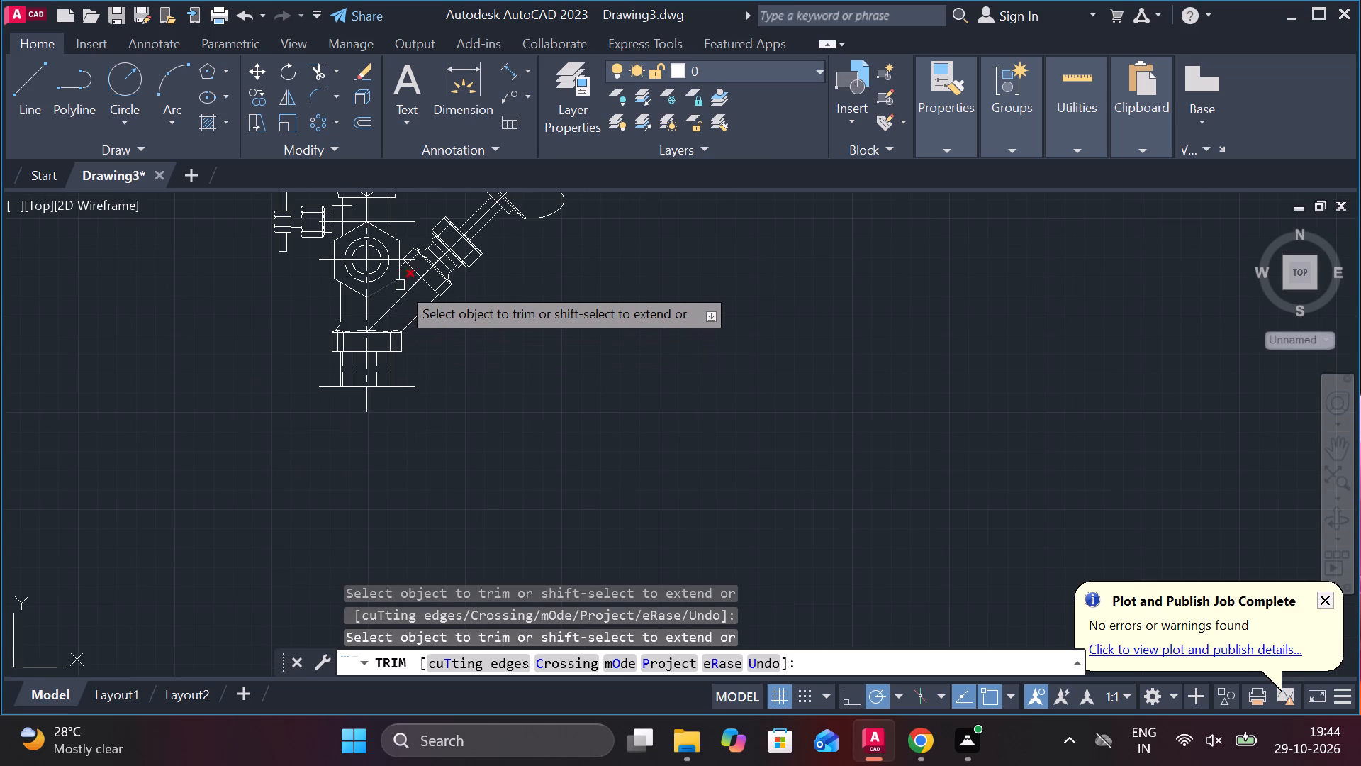
# Trim the hexagon's horizontal centre line where it extends past its right side, including the short leftover inside the angled branch's lower collar.
pyautogui.scroll(3, 400, 285)
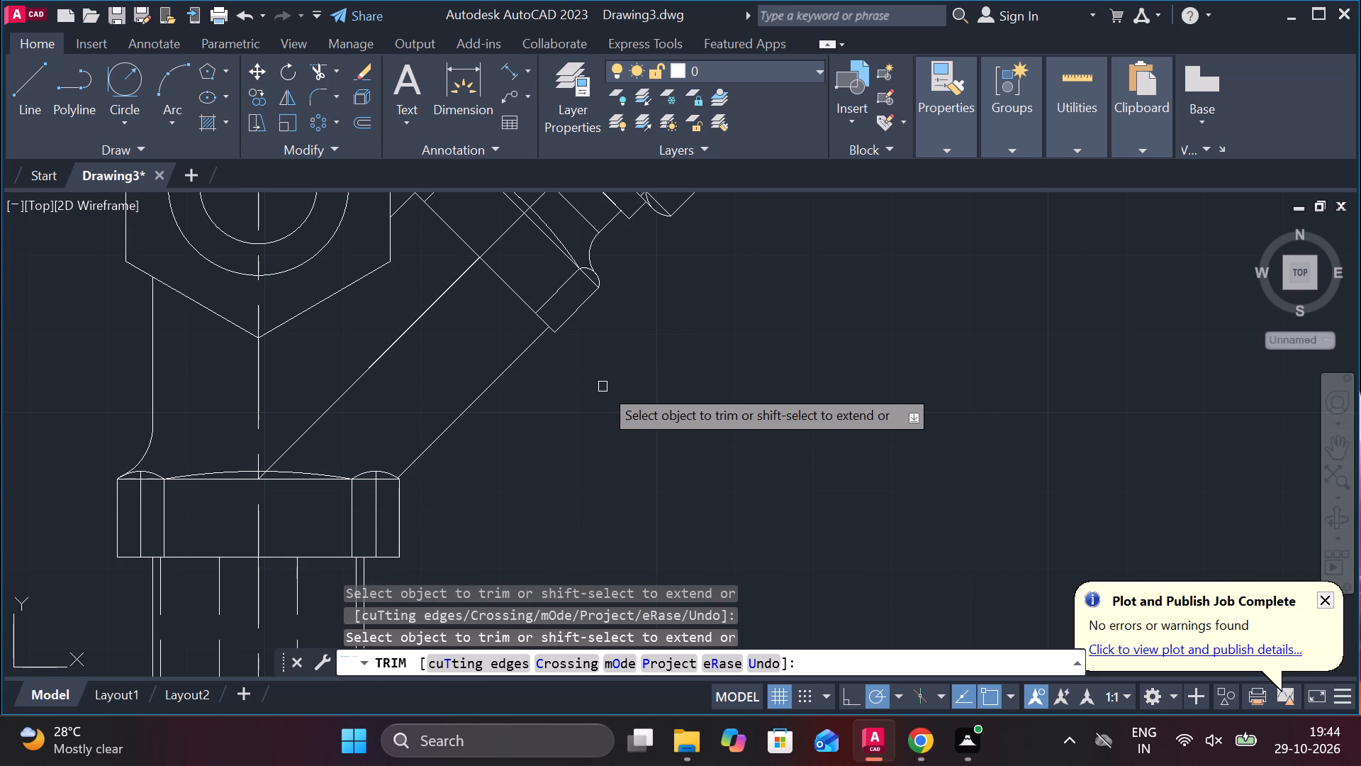
pyautogui.scroll(-3, 440, 456)
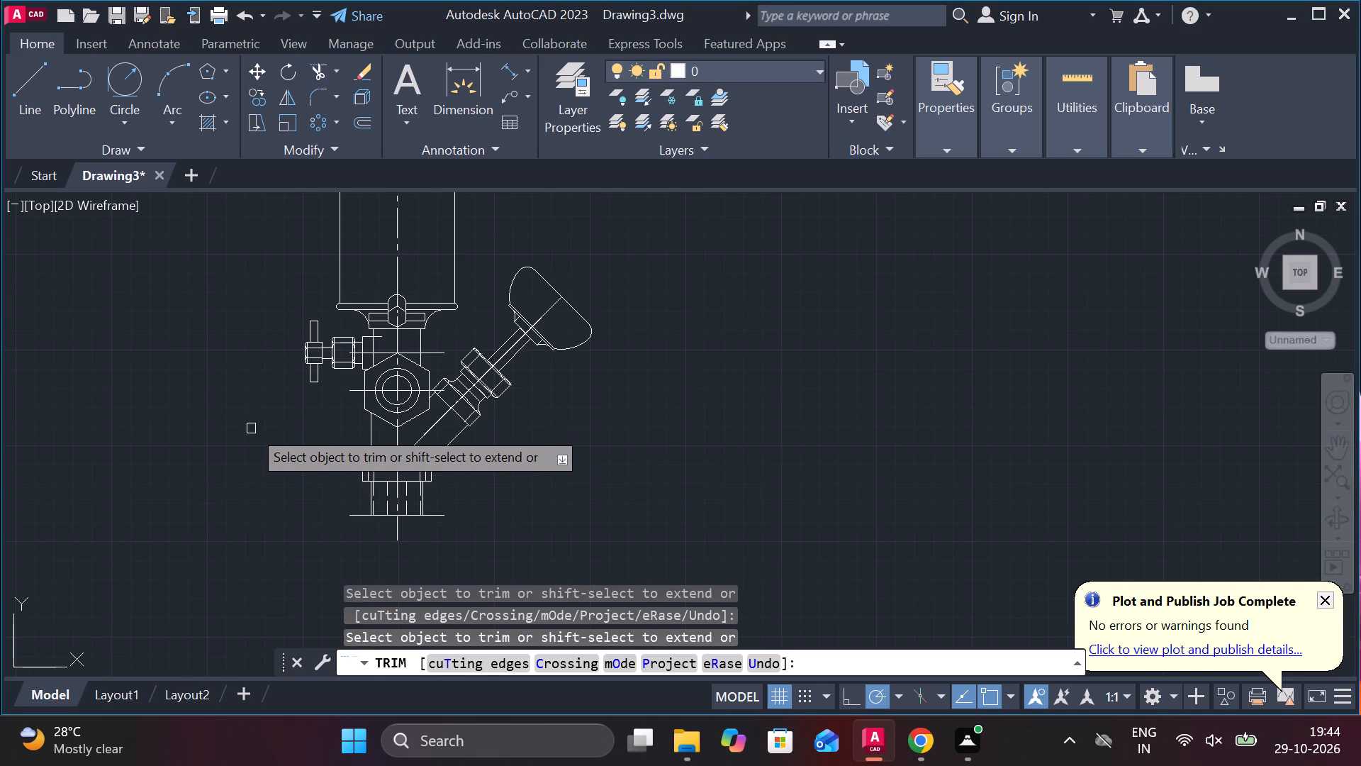
pyautogui.click(348, 392)
pyautogui.scroll(4, 440, 405)
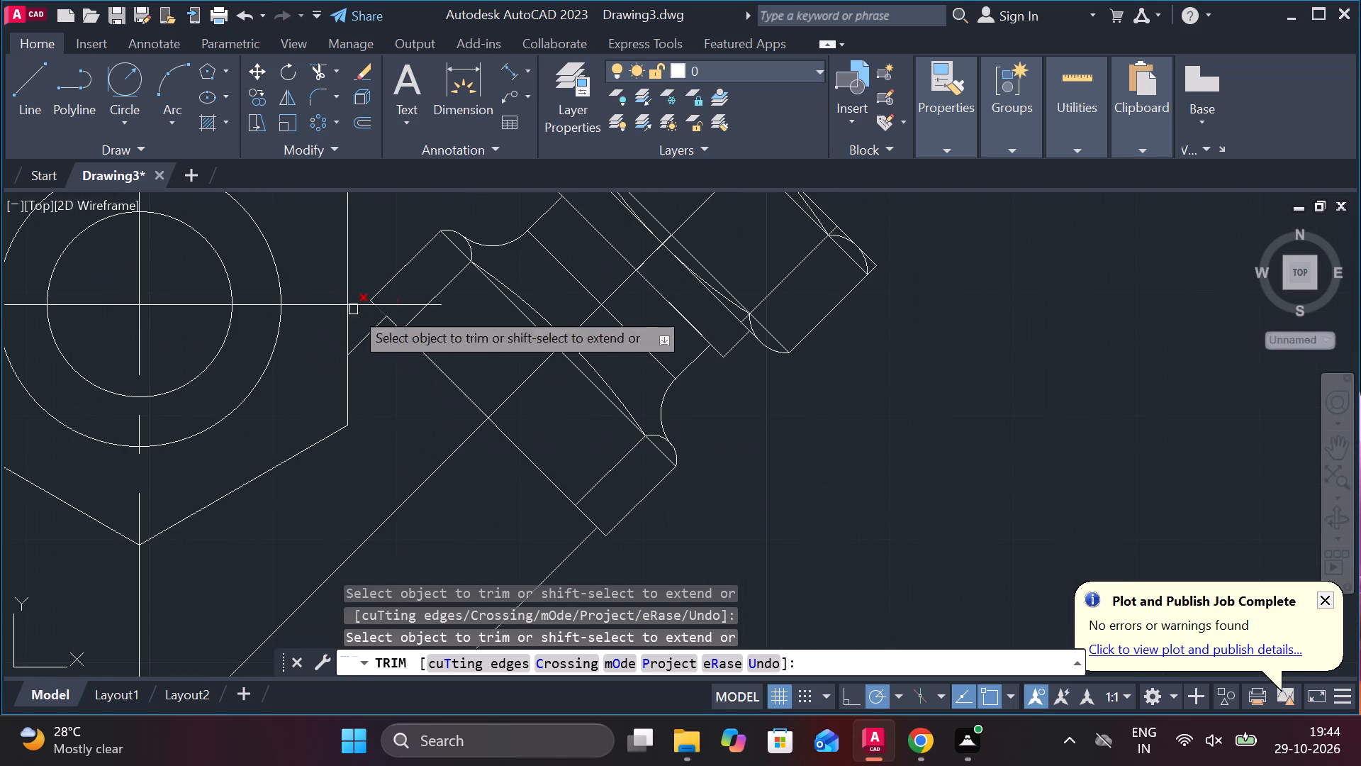
pyautogui.click(365, 310)
pyautogui.click(387, 304)
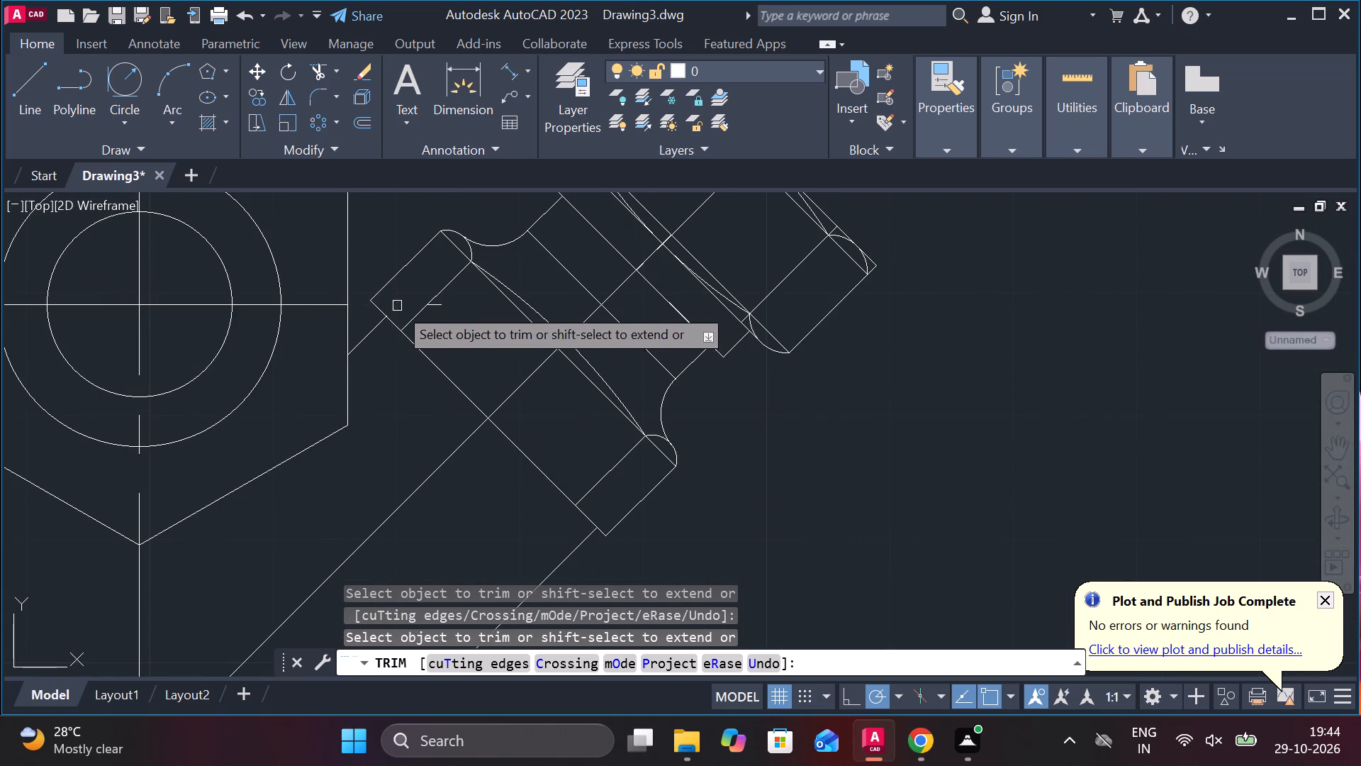
pyautogui.click(441, 309)
pyautogui.scroll(-4, 439, 376)
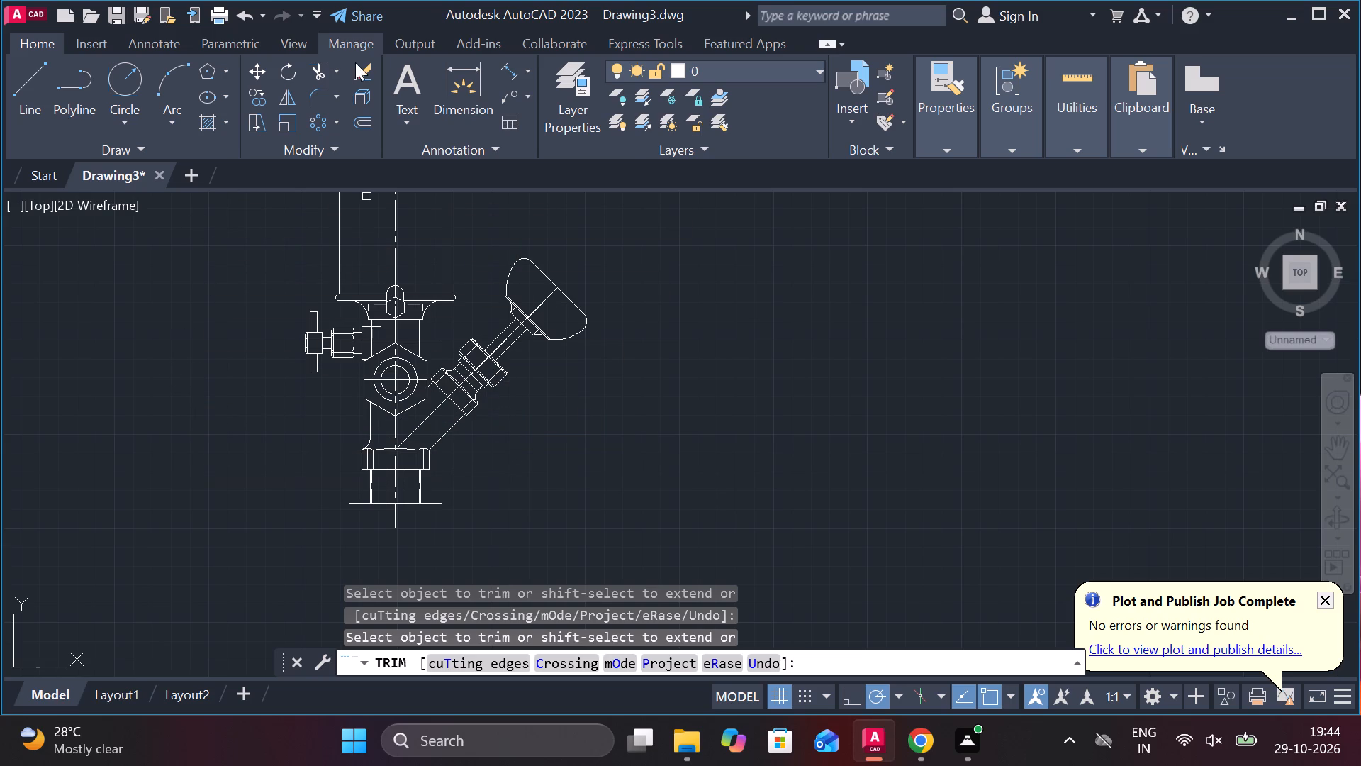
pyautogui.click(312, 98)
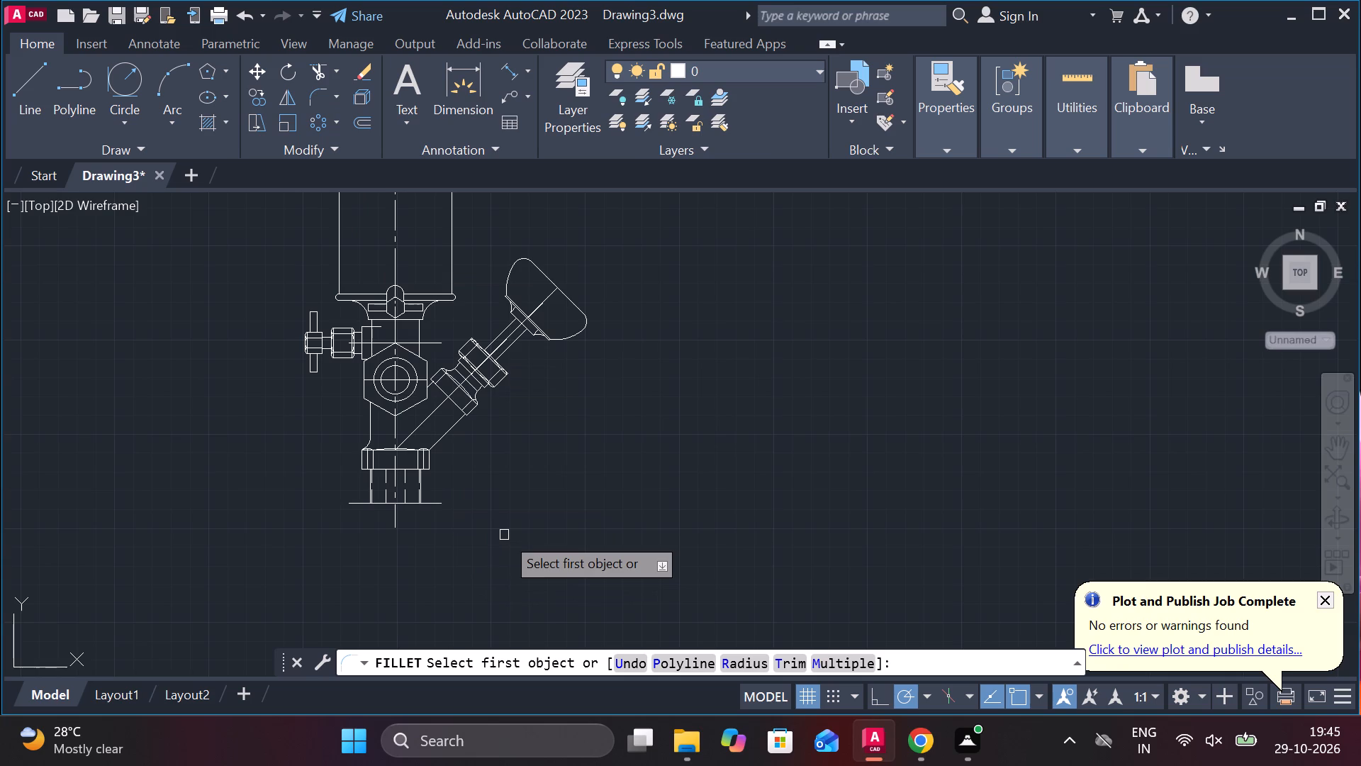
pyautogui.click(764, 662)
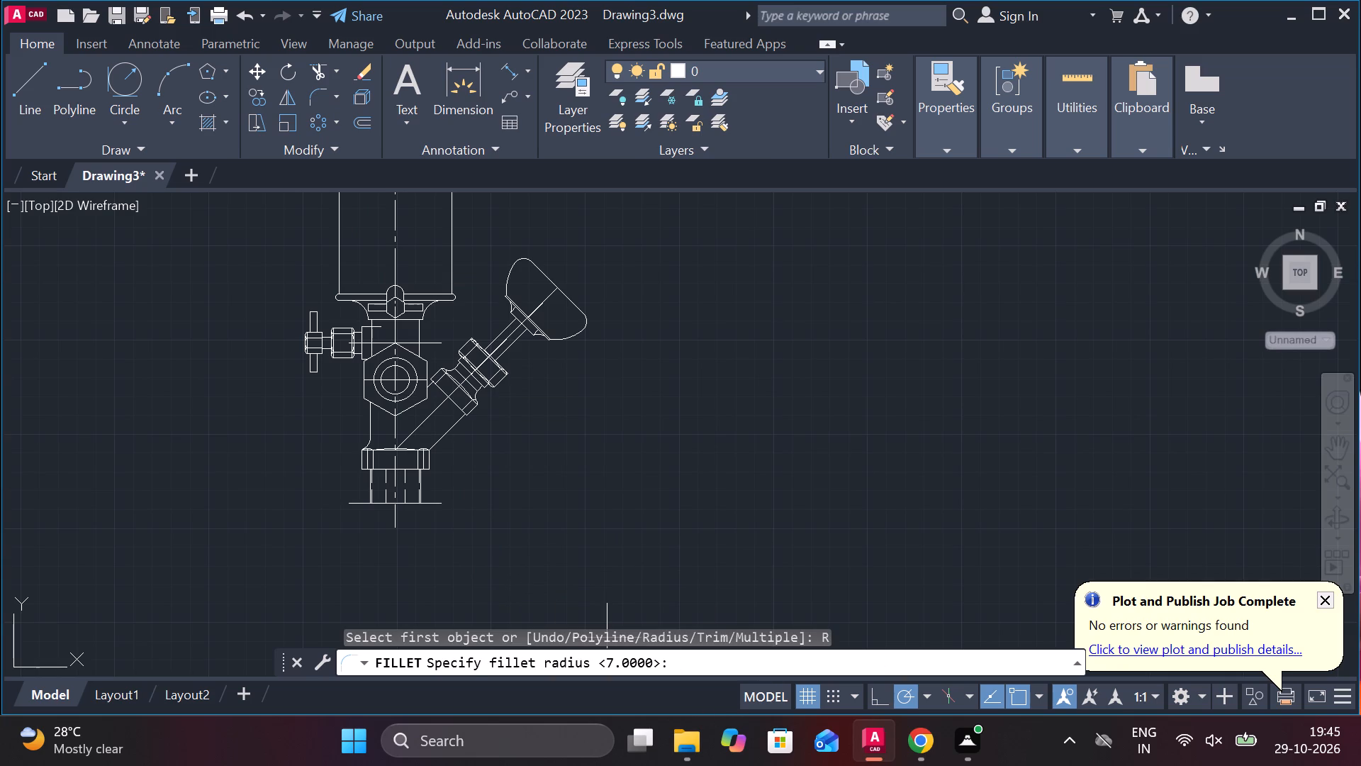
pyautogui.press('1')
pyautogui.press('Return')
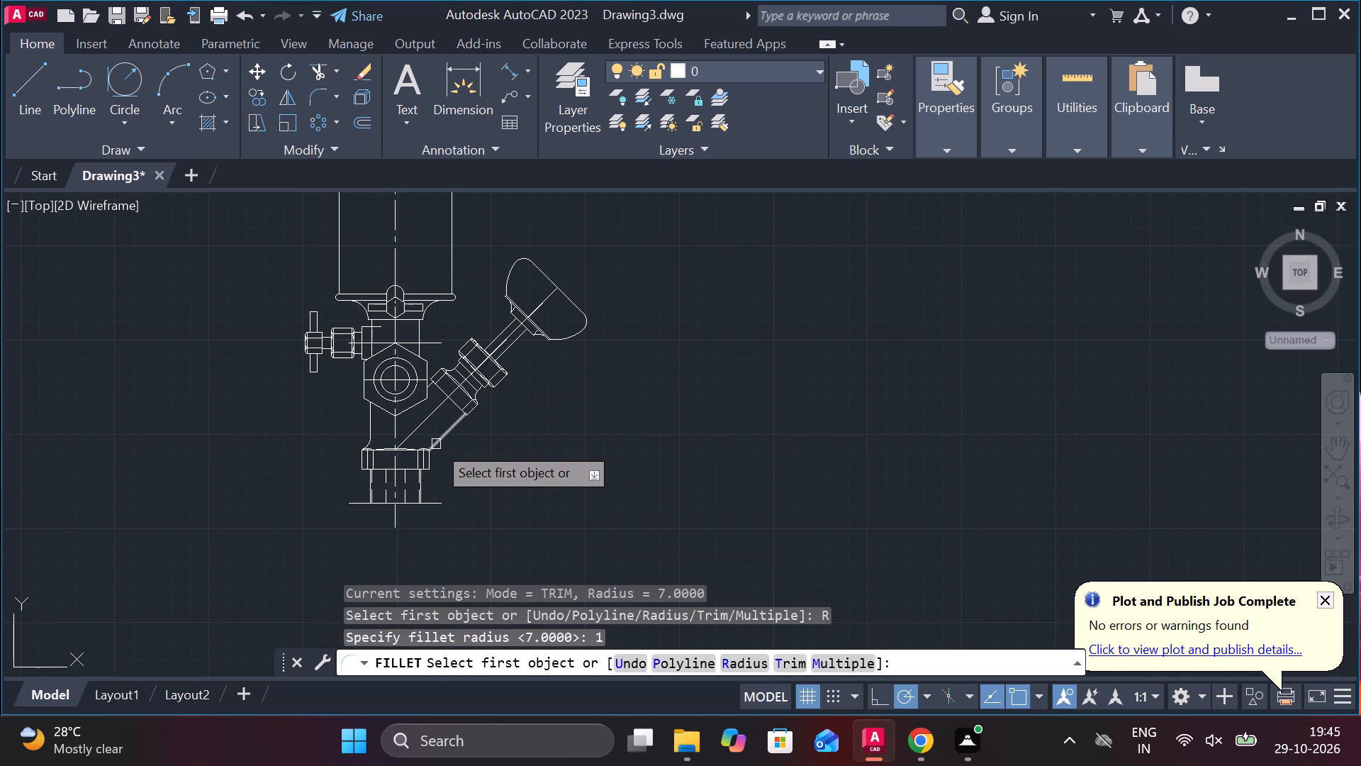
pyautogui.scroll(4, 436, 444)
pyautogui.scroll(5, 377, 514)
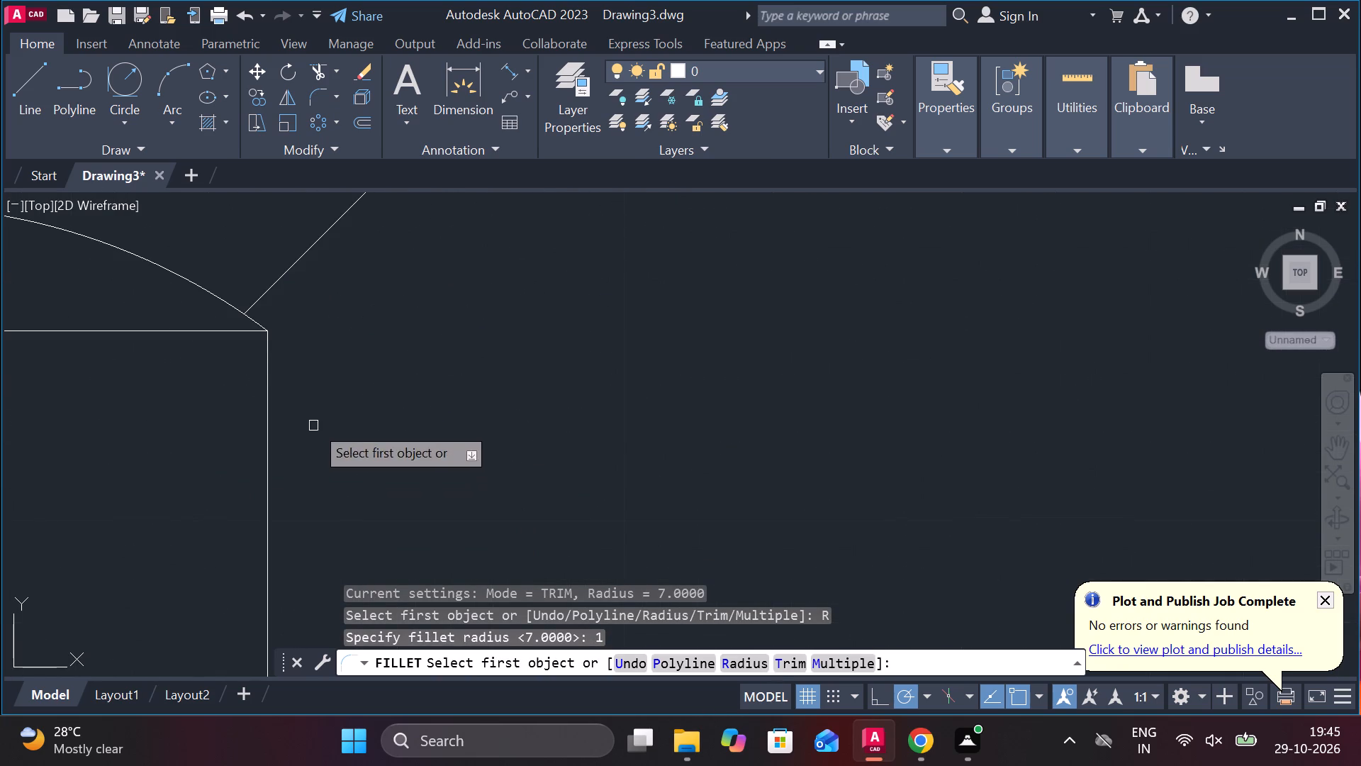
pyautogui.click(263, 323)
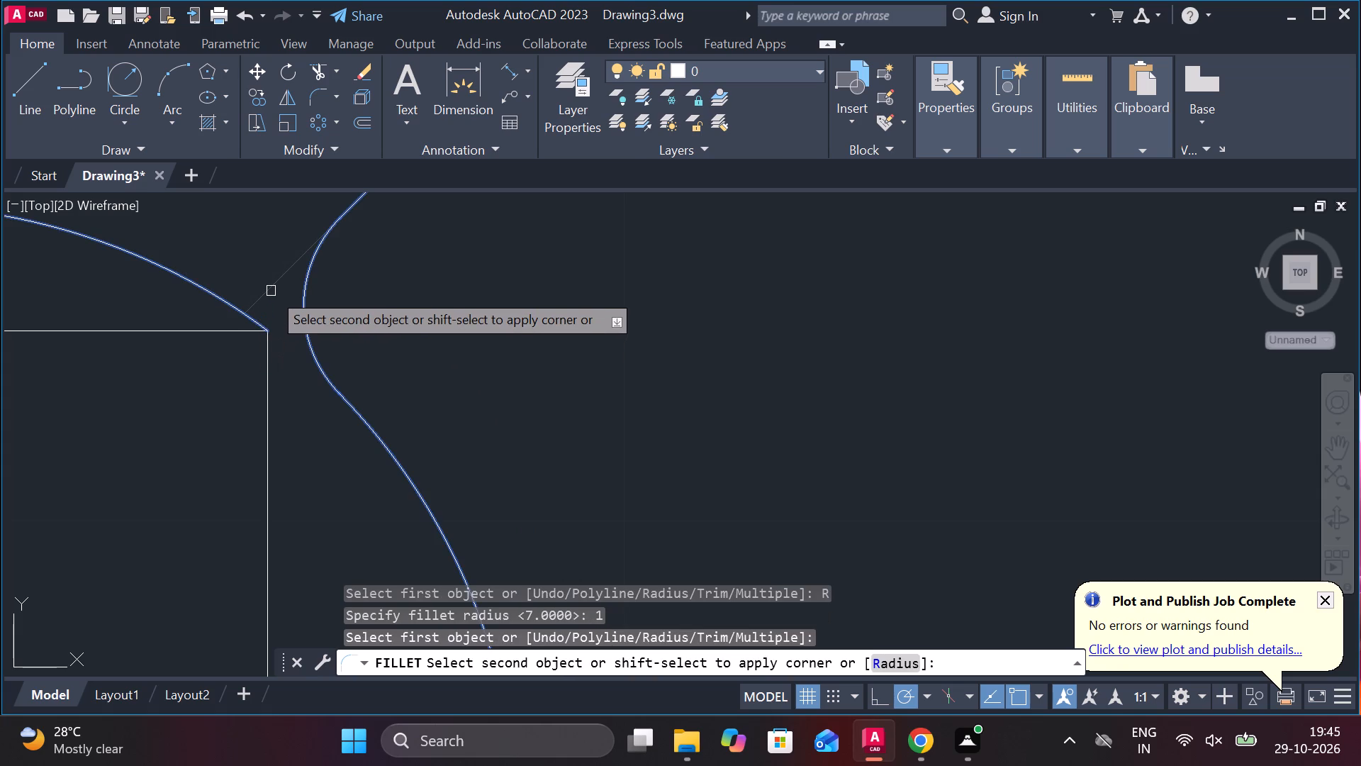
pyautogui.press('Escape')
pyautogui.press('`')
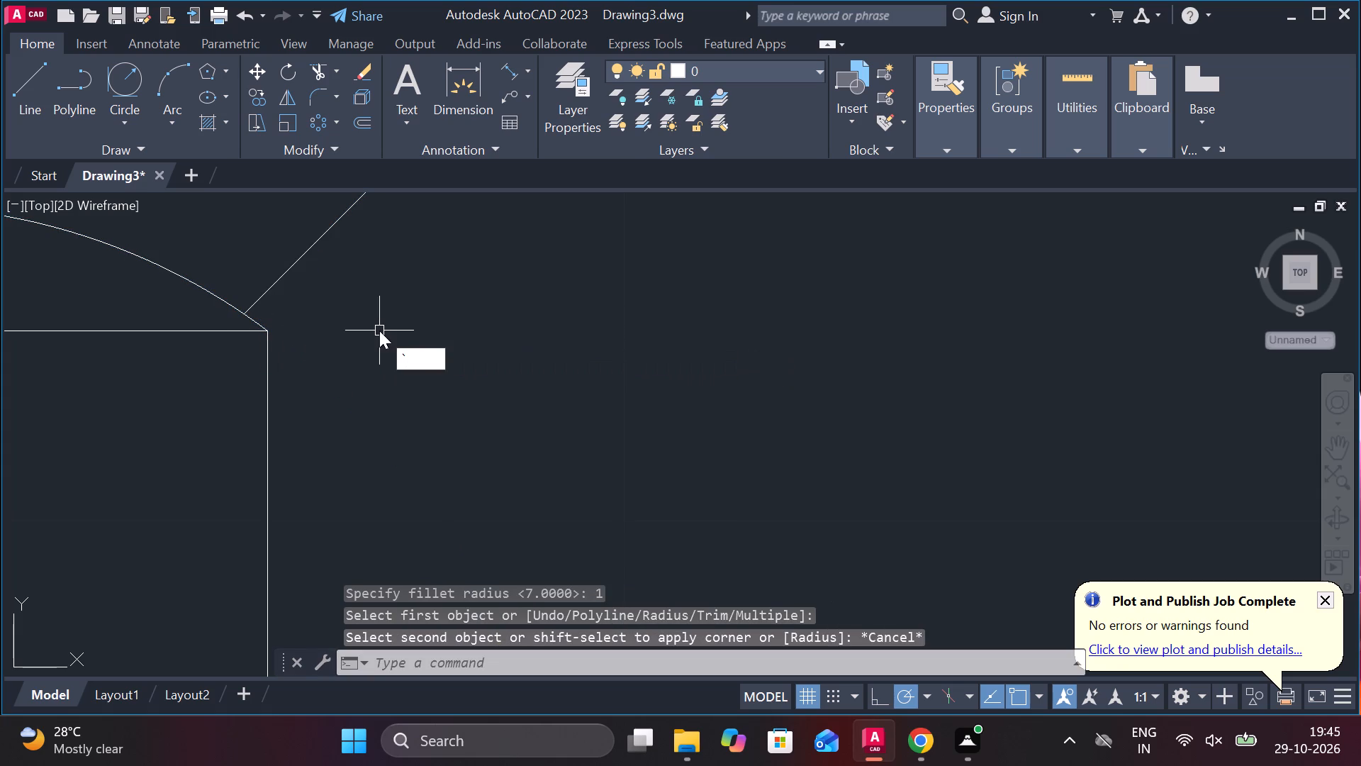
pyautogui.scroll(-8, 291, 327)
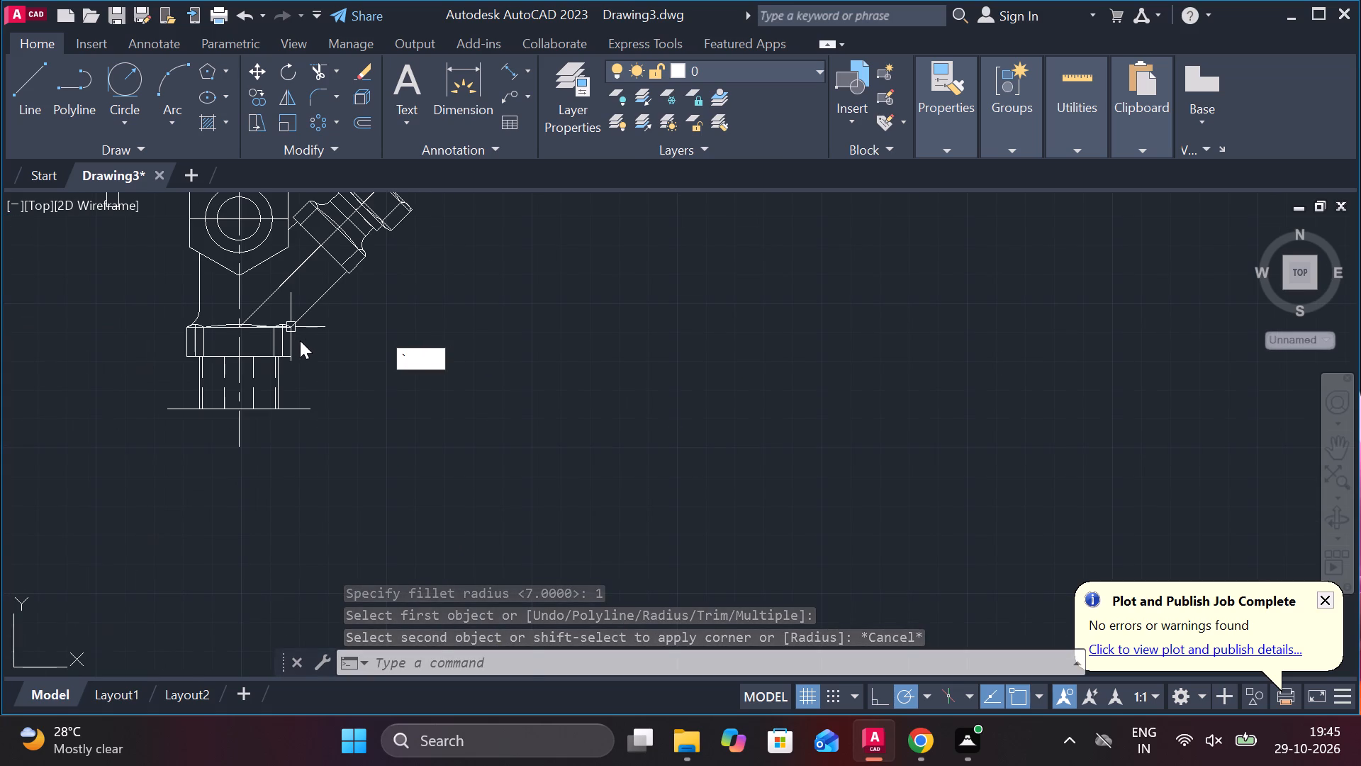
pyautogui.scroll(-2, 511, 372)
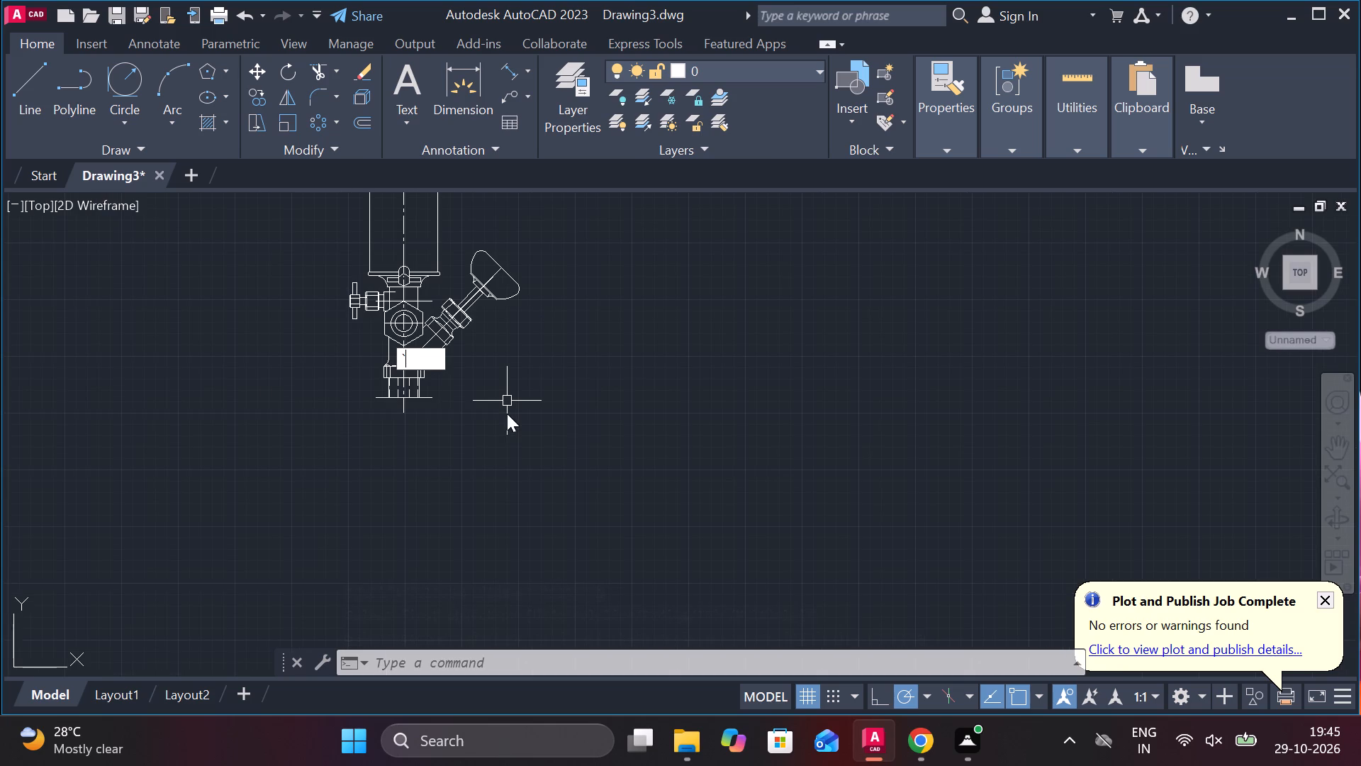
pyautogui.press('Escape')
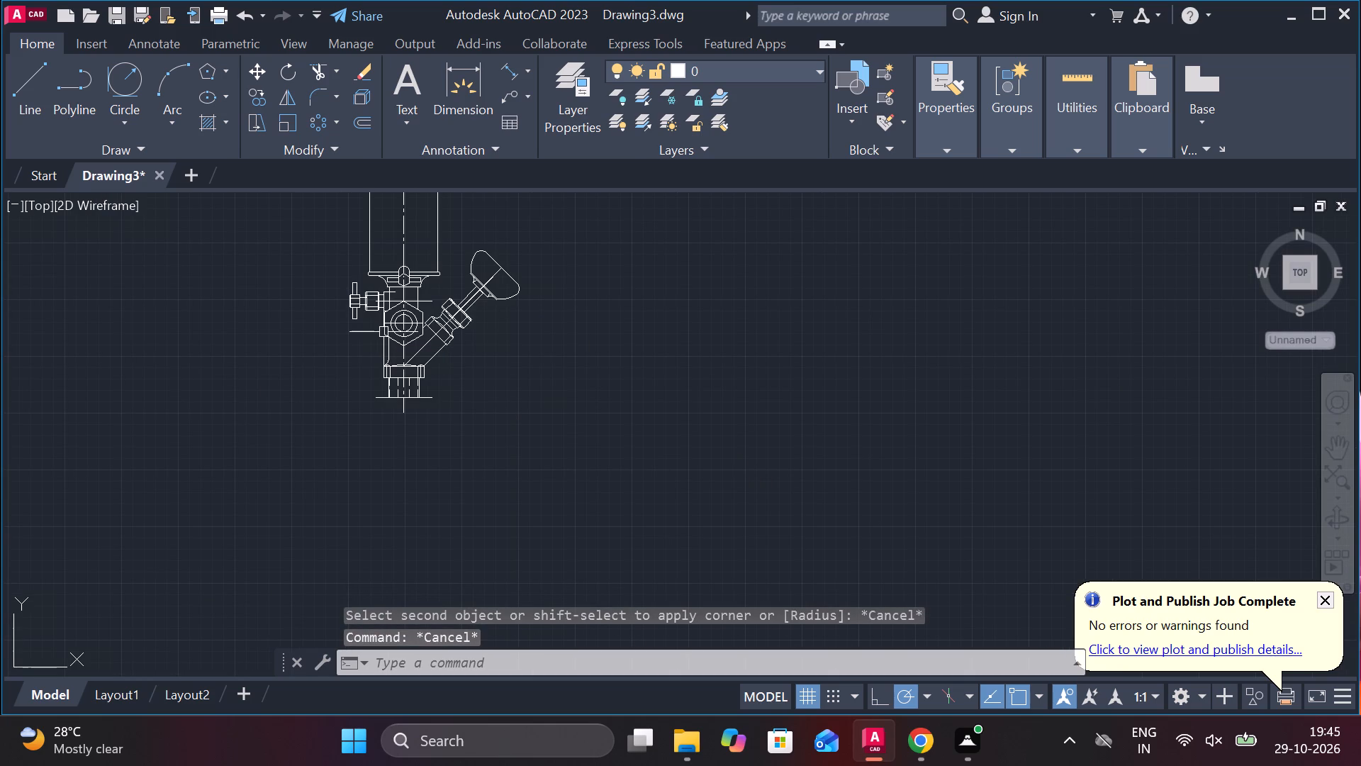
# Erase the full-length solid diagonal along the branch's axis and the shorter solid diagonal from the base nut to the lower collar.
pyautogui.scroll(4, 394, 332)
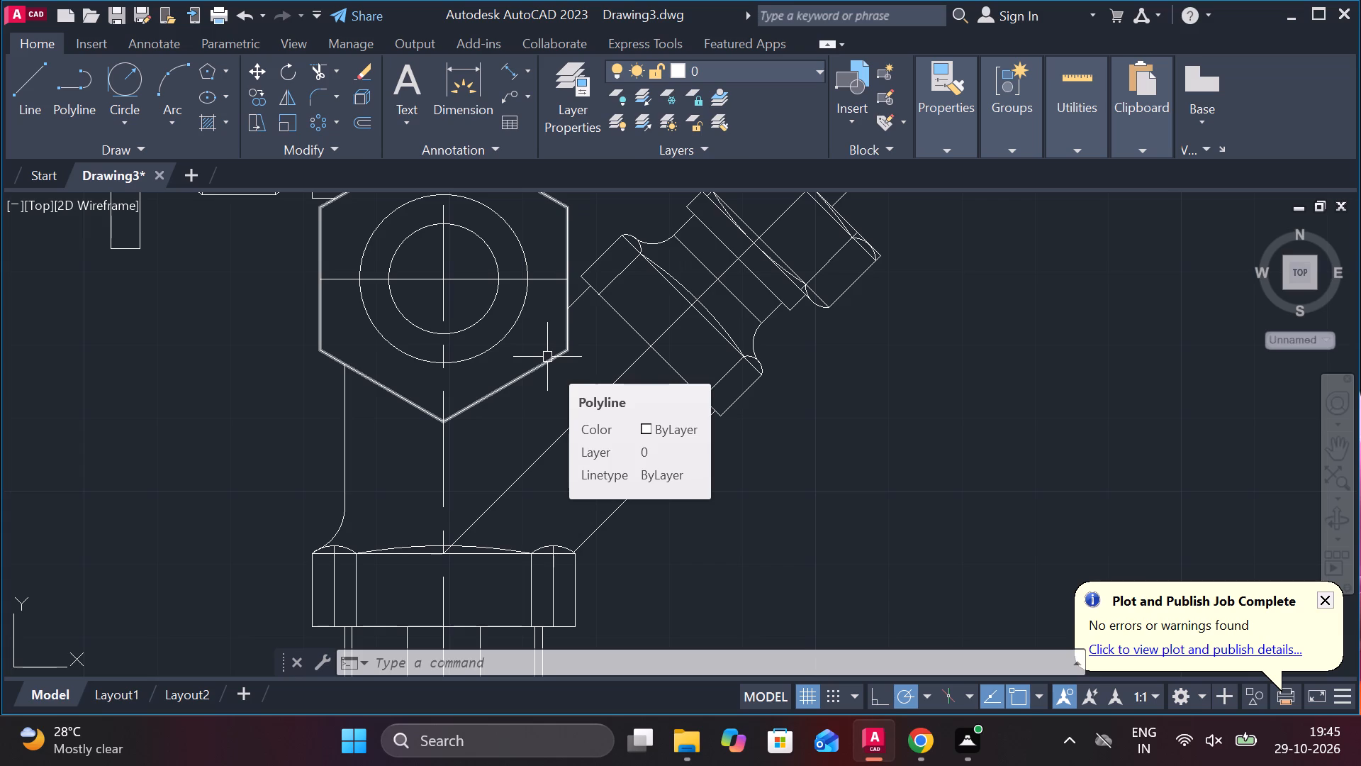
pyautogui.scroll(-2, 883, 472)
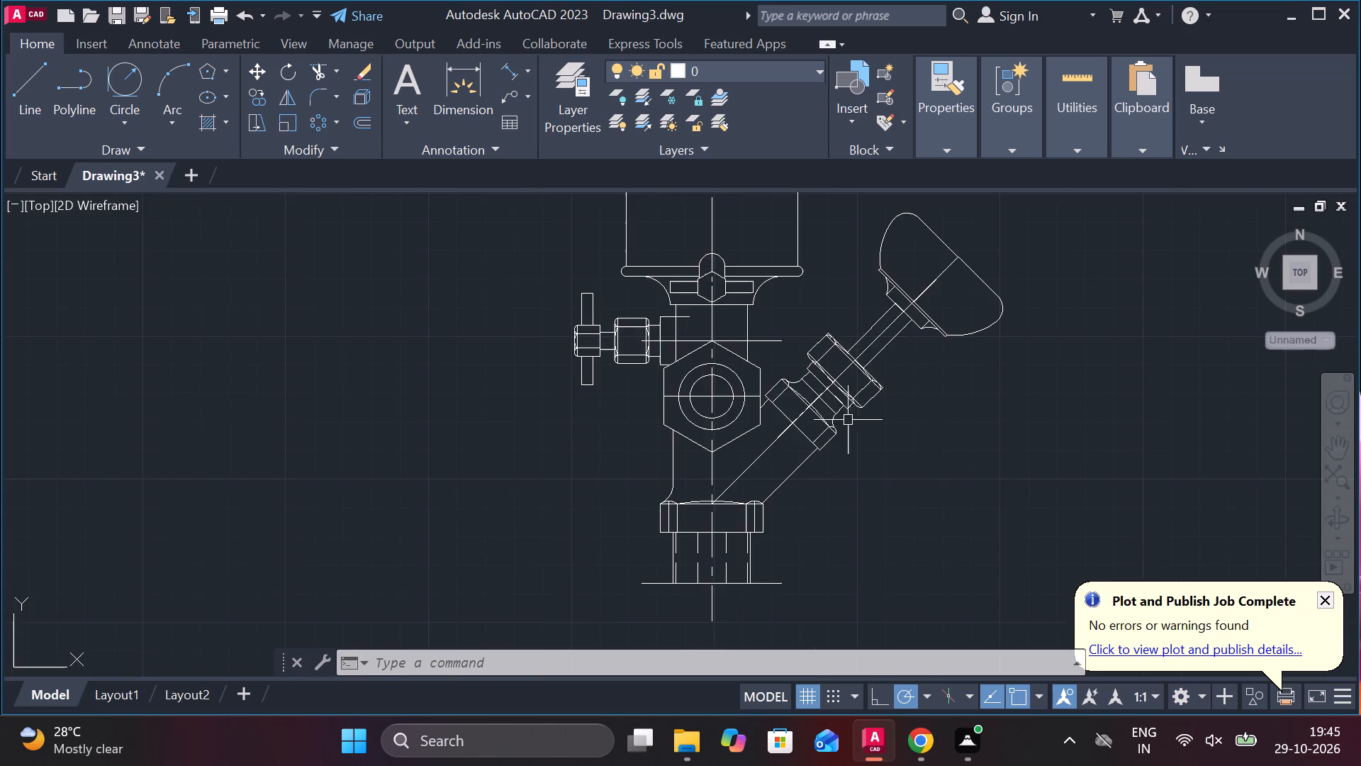
pyautogui.scroll(3, 799, 334)
pyautogui.moveTo(1052, 506); pyautogui.dragTo(905, 438, button='middle')
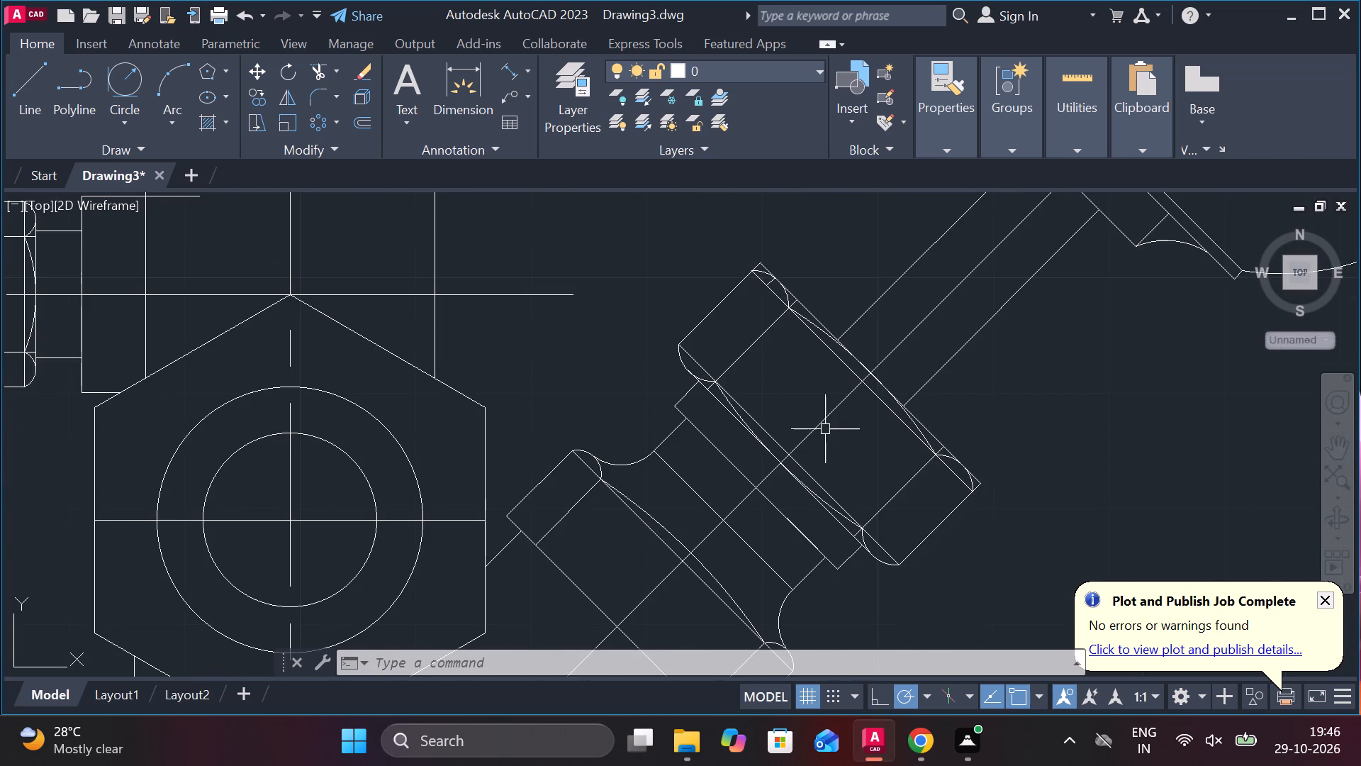
pyautogui.click(824, 429)
pyautogui.scroll(-2, 952, 428)
pyautogui.write('E')
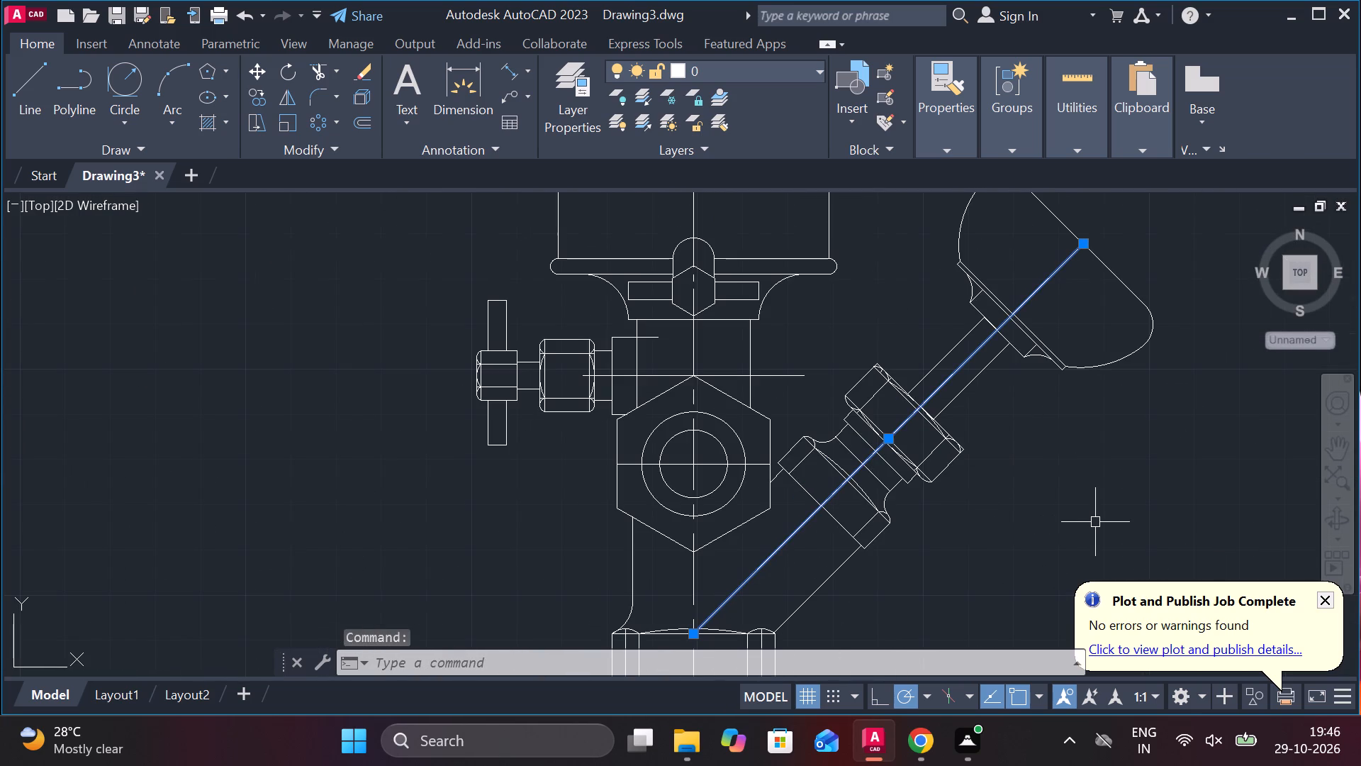
pyautogui.press('space')
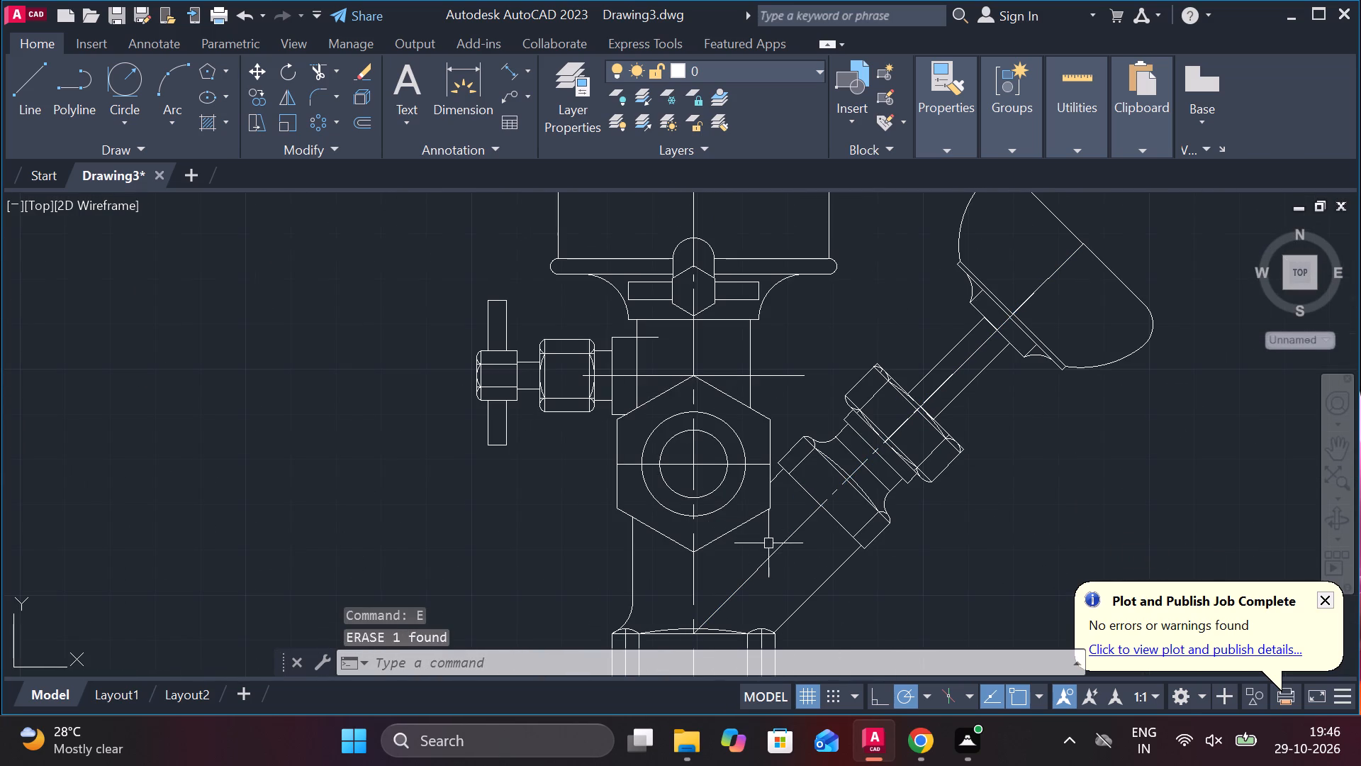
pyautogui.click(770, 543)
pyautogui.click(770, 543)
pyautogui.click(787, 548)
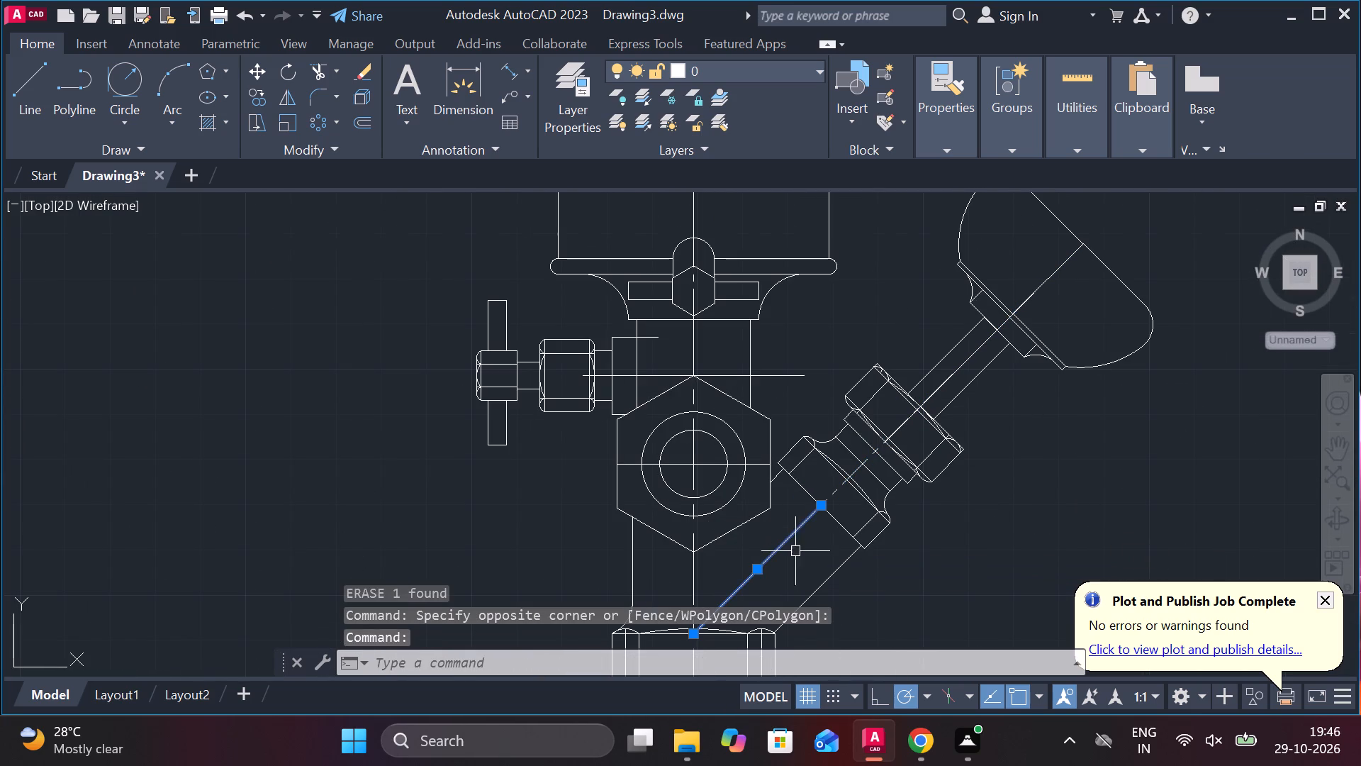
pyautogui.write('E')
pyautogui.press('space')
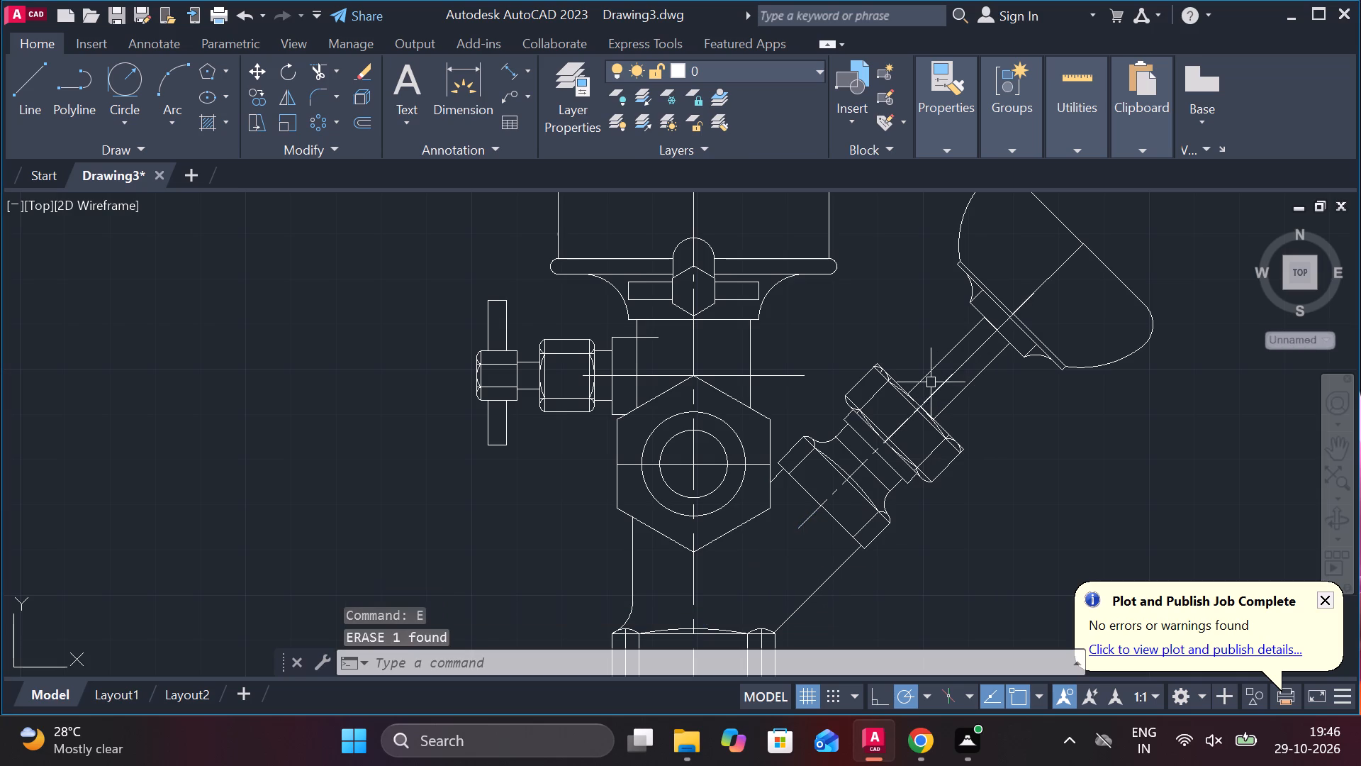
# Erase the remaining solid axis lines running from the branch's nut to the knob and through the inside of the knob.
pyautogui.click(934, 382)
pyautogui.write('R')
pyautogui.press('space')
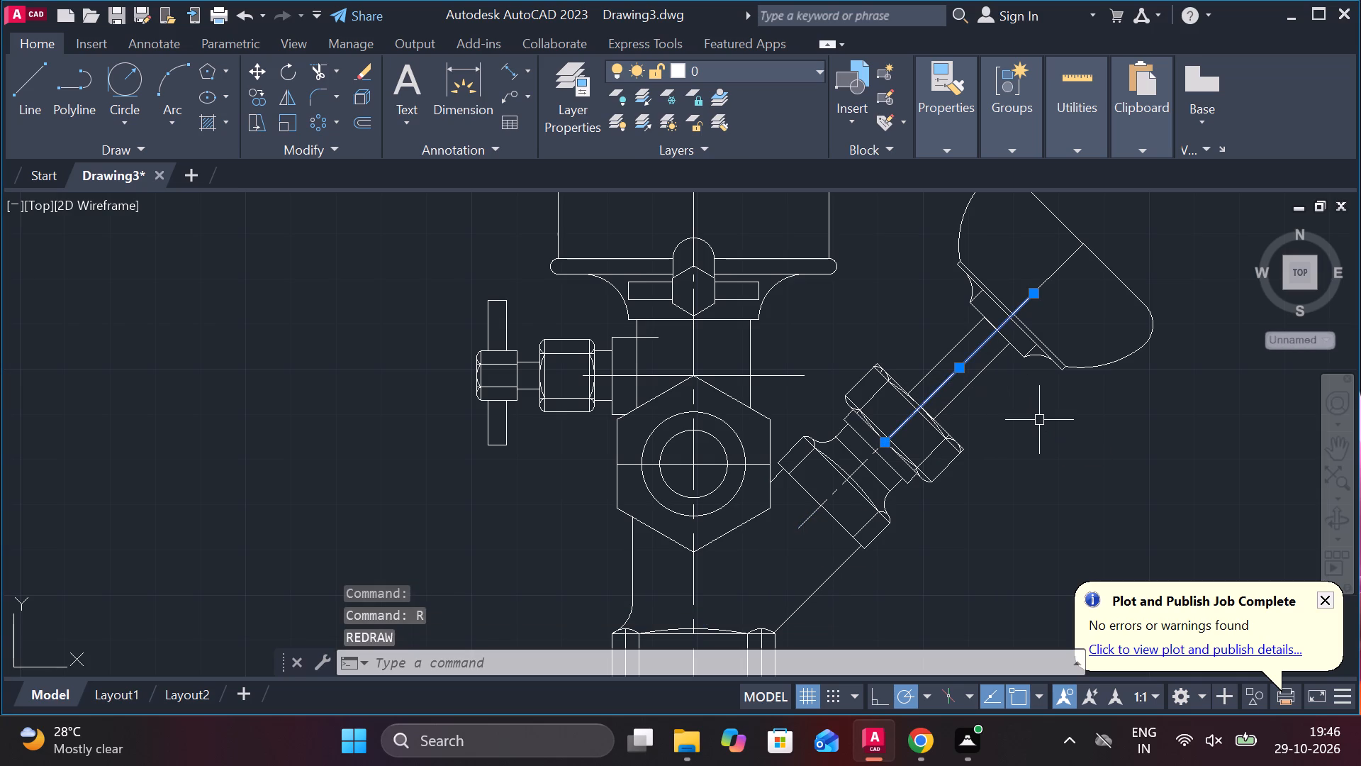
pyautogui.press('Escape')
pyautogui.click(953, 380)
pyautogui.write('E')
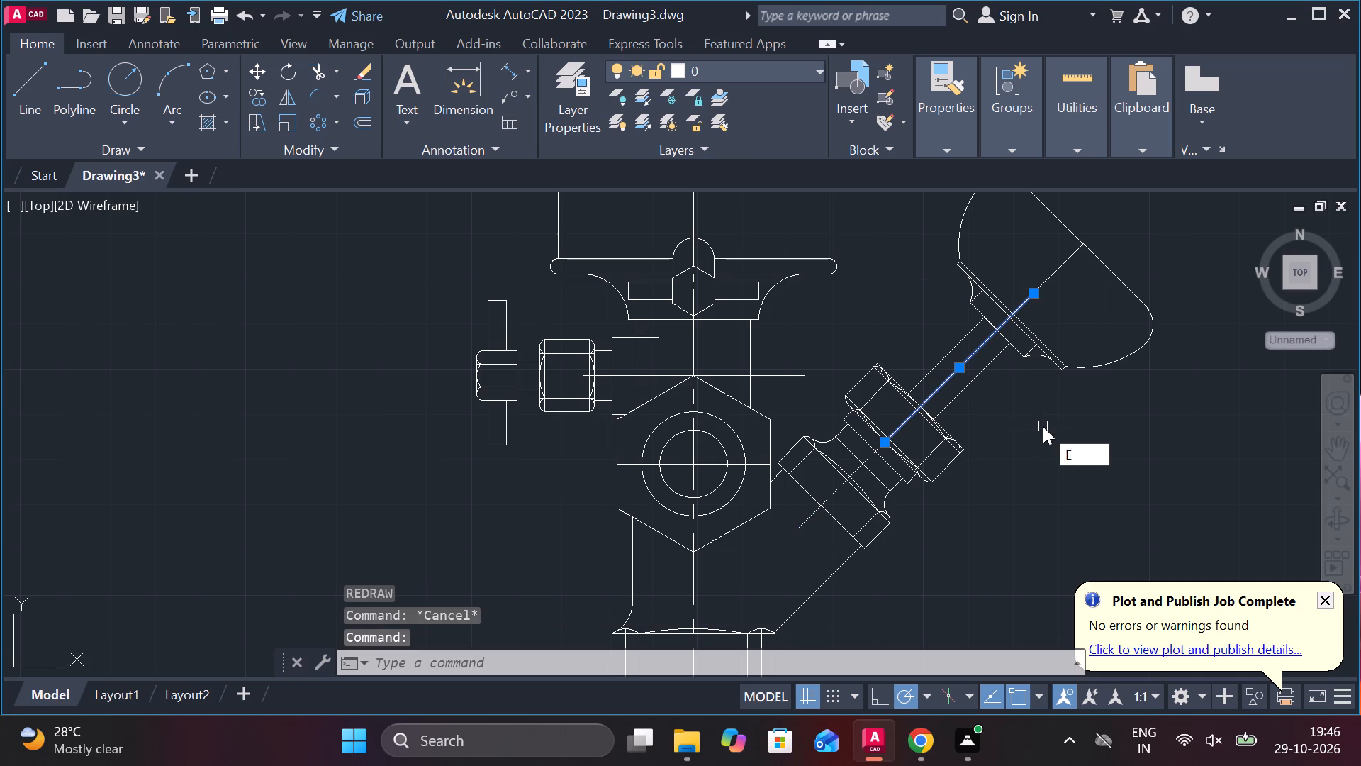
pyautogui.press('space')
pyautogui.click(1038, 294)
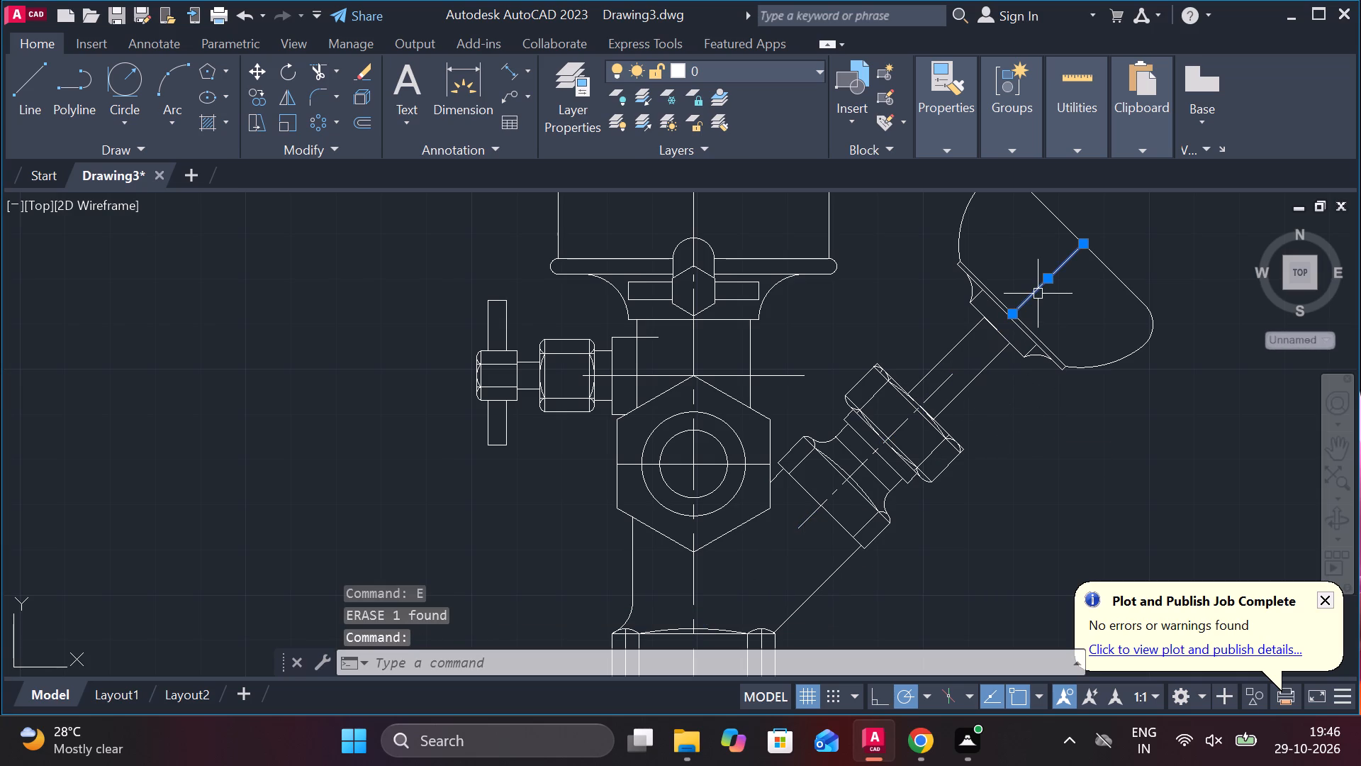
pyautogui.write('E')
pyautogui.press('space')
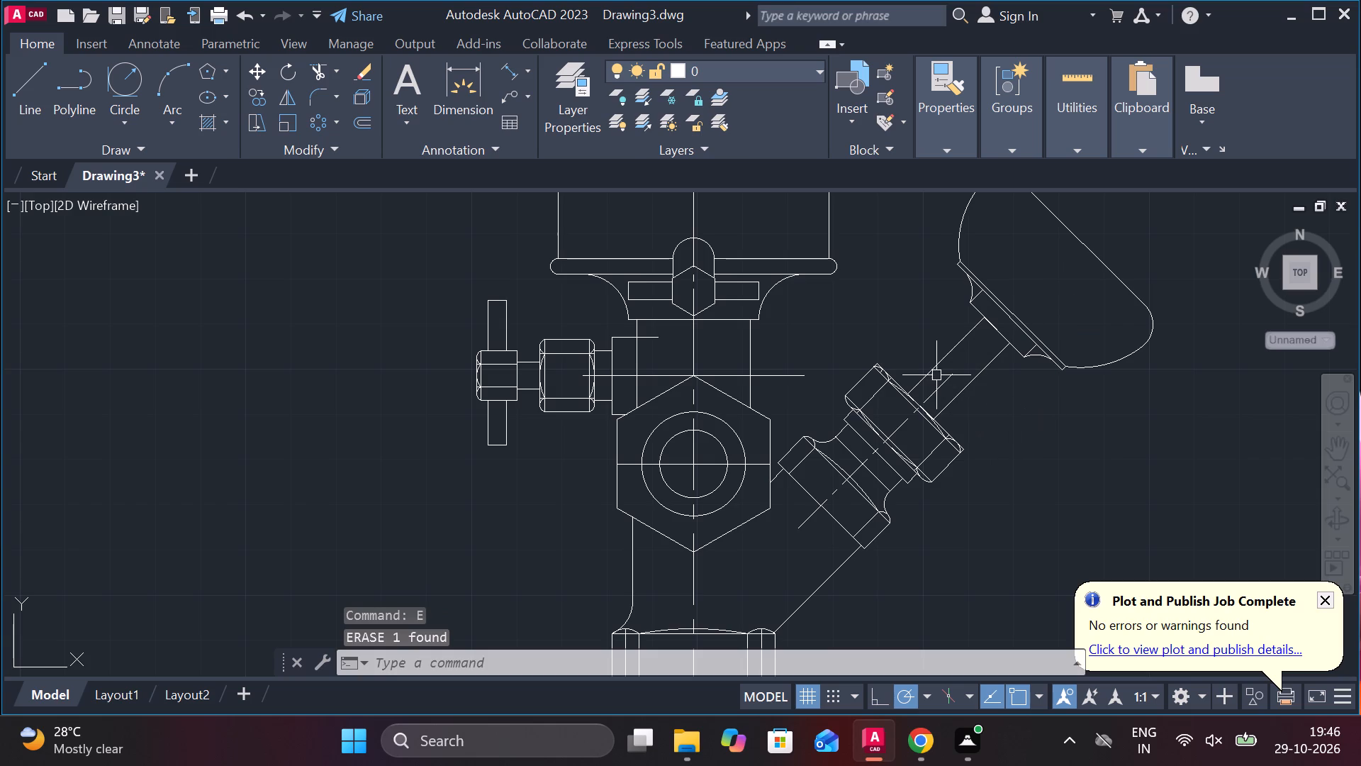
# Lengthen the branch's dashed centre line at its upper end to just beyond the knob, about 103 units long overall.
pyautogui.click(948, 383)
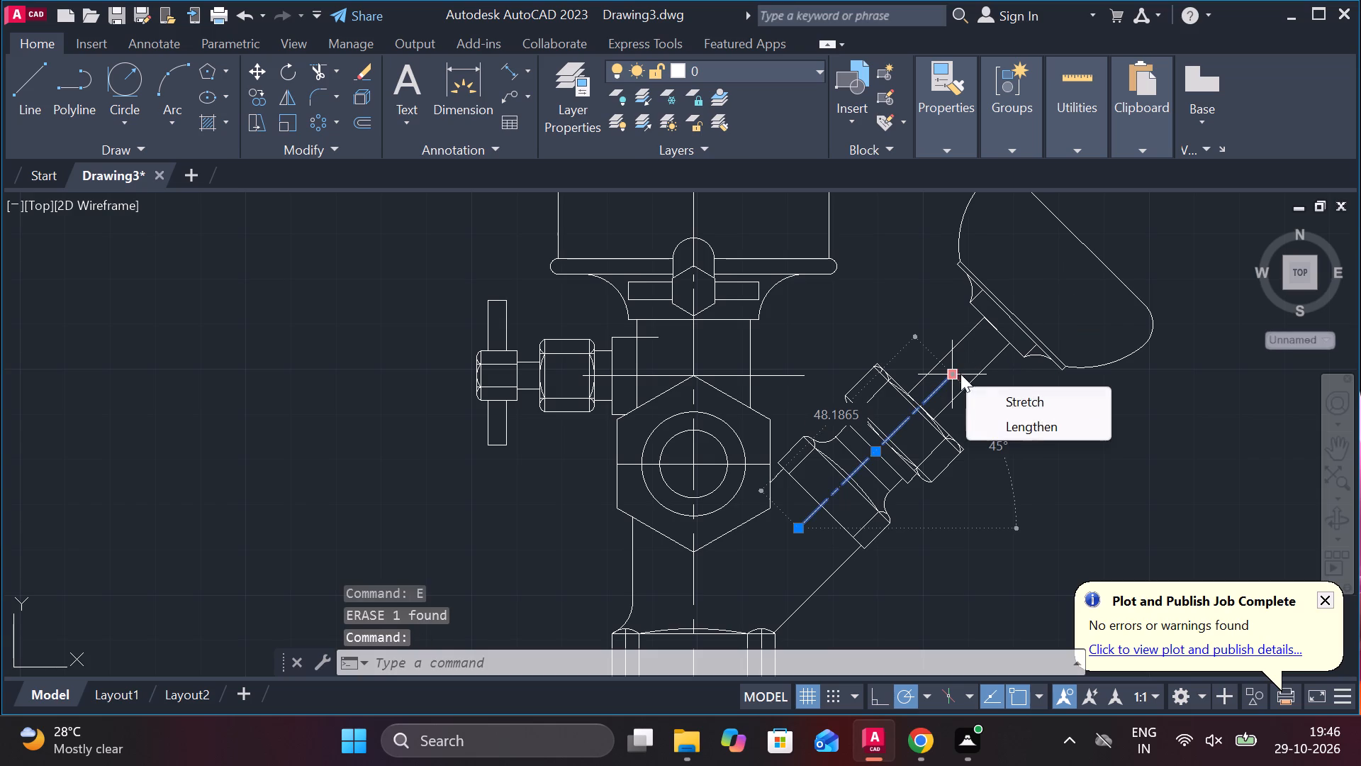
pyautogui.click(1037, 423)
pyautogui.click(1159, 229)
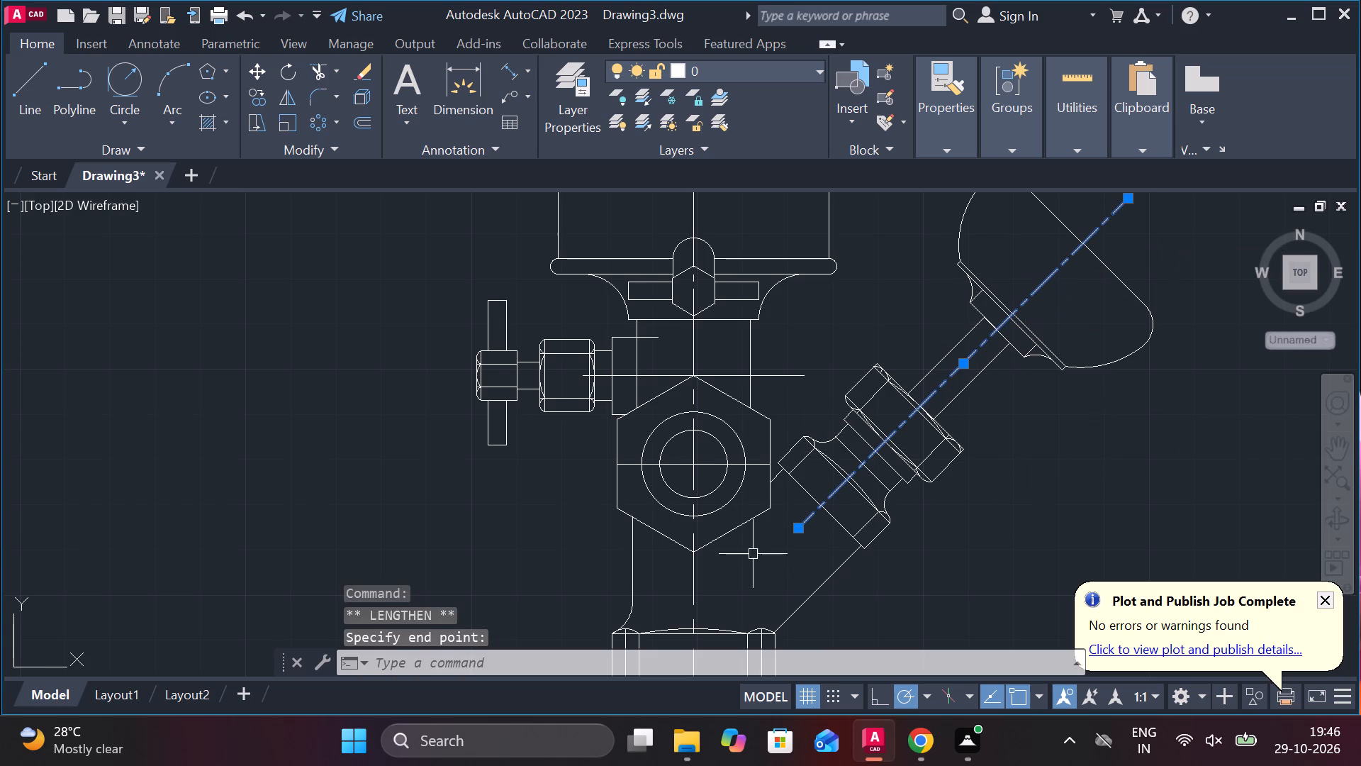
# Lengthen the dashed centre line's lower end to the middle of the base nut's top edge, about 136 units long overall.
pyautogui.moveTo(751, 553); pyautogui.dragTo(841, 444, button='middle')
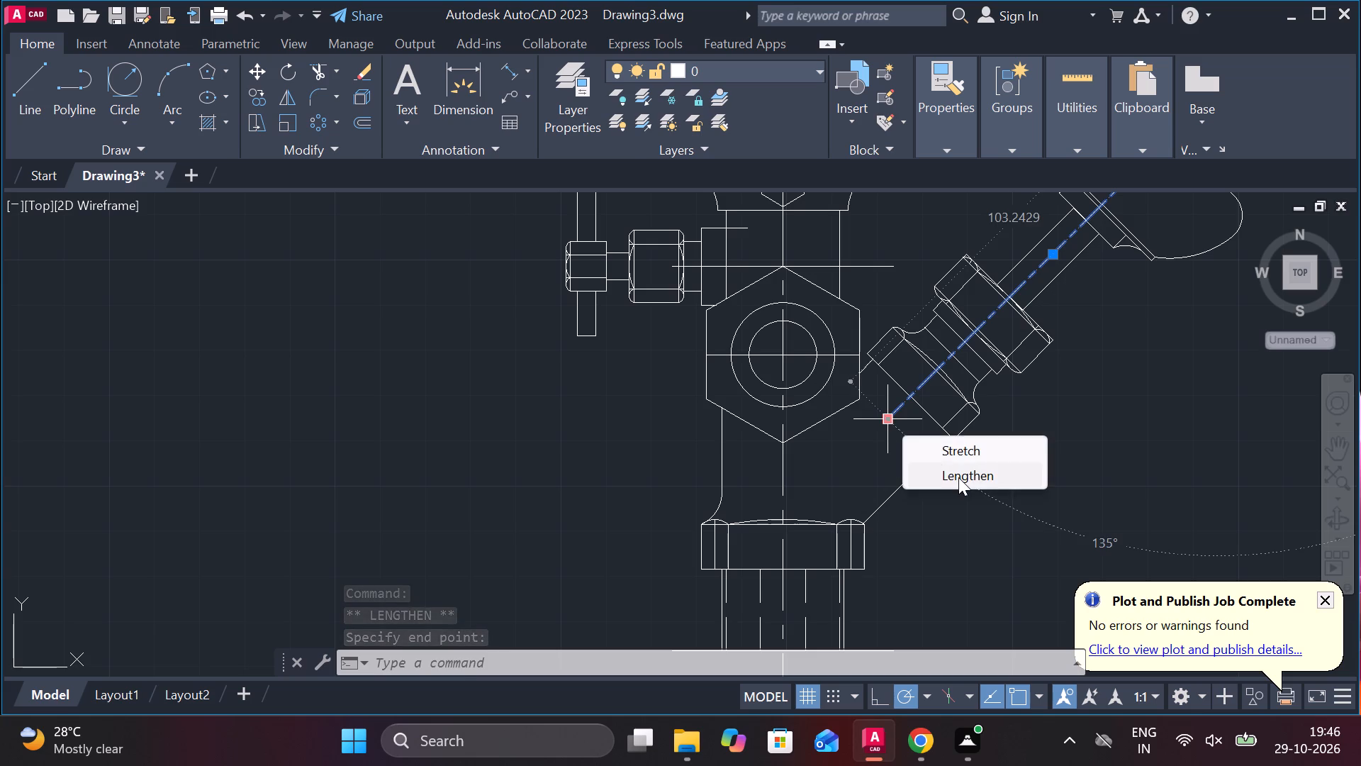
pyautogui.click(958, 477)
pyautogui.scroll(4, 763, 516)
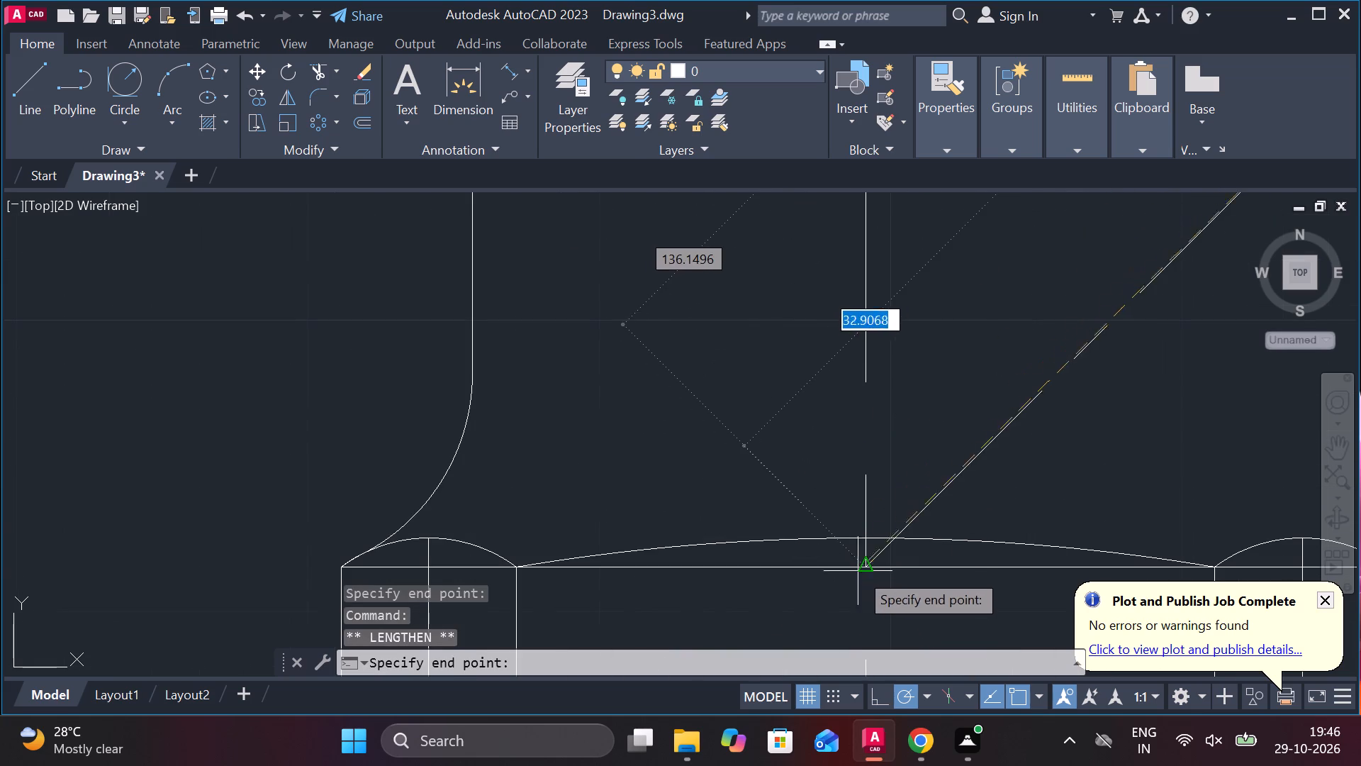
pyautogui.click(866, 573)
pyautogui.scroll(-4, 907, 533)
pyautogui.press('Escape')
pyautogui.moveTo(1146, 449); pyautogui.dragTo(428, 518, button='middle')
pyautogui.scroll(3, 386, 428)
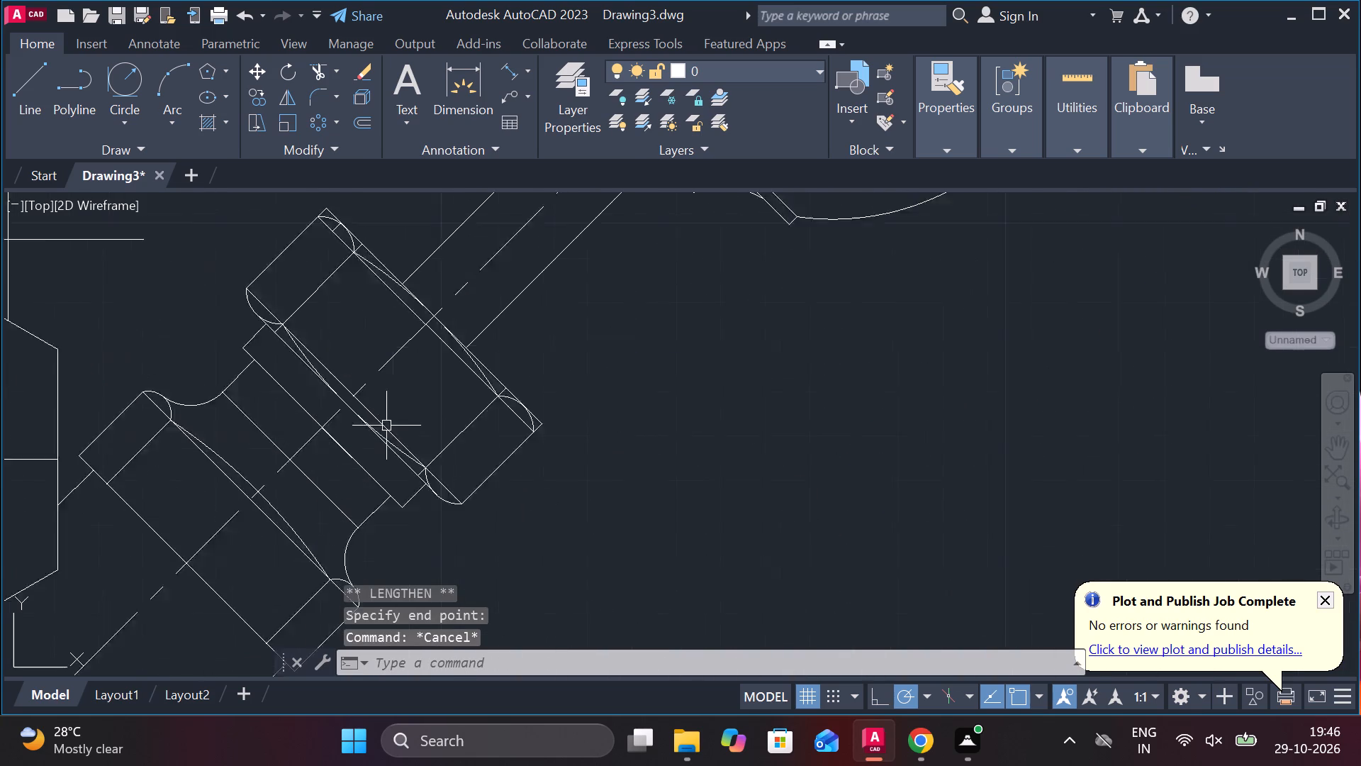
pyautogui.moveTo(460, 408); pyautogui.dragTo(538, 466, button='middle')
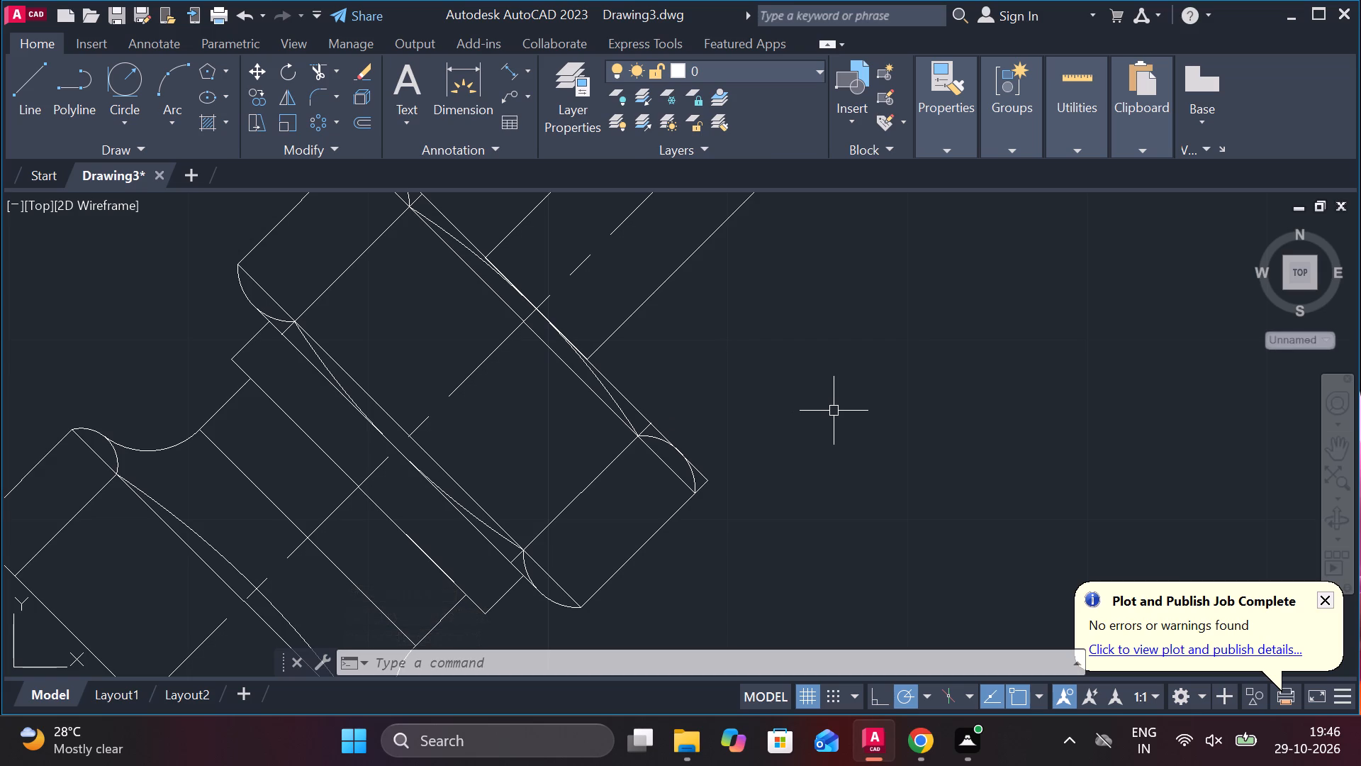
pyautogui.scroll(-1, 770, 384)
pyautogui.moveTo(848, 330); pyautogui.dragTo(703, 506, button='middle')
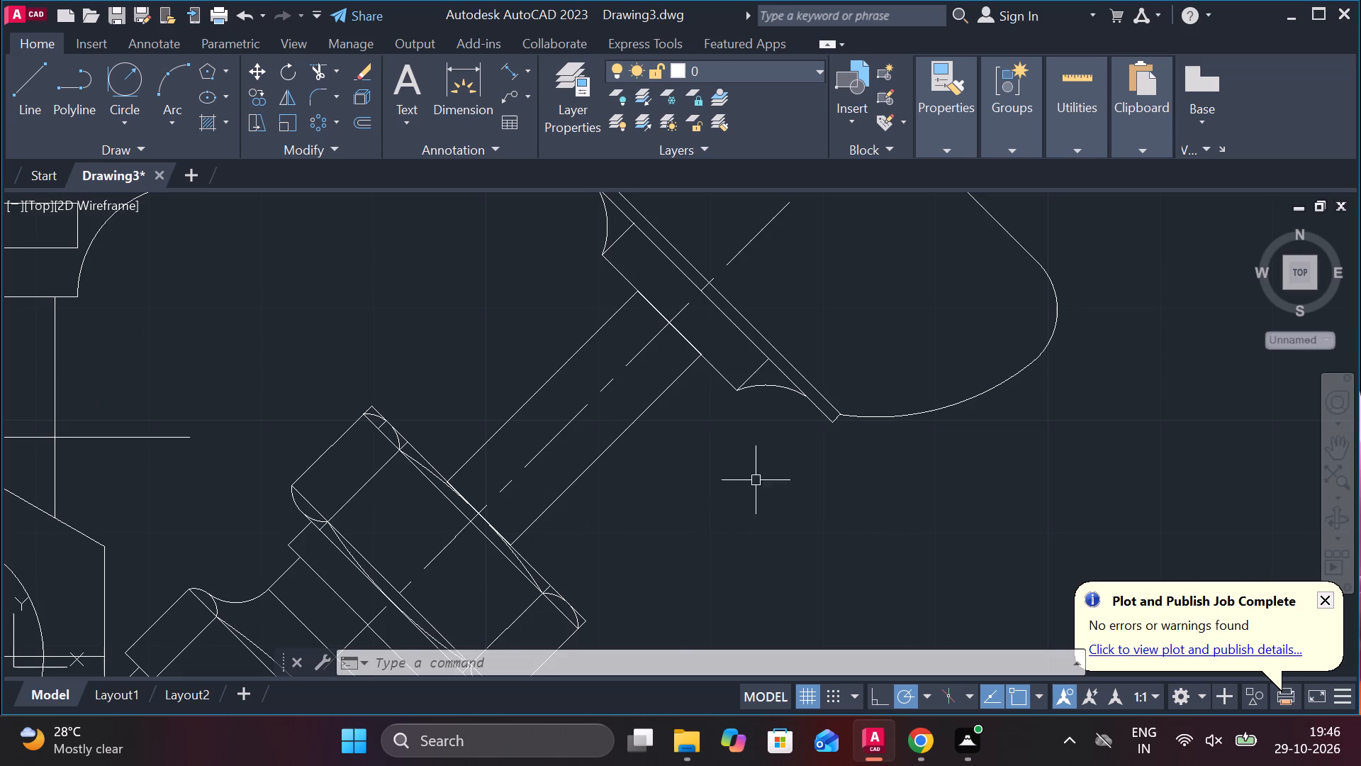
# Trim the sharp corner and the straight chord inside the rounded upper corner of the angled branch nut's outer face.
pyautogui.moveTo(775, 467); pyautogui.dragTo(729, 514, button='middle')
pyautogui.moveTo(856, 323); pyautogui.dragTo(844, 384, button='middle')
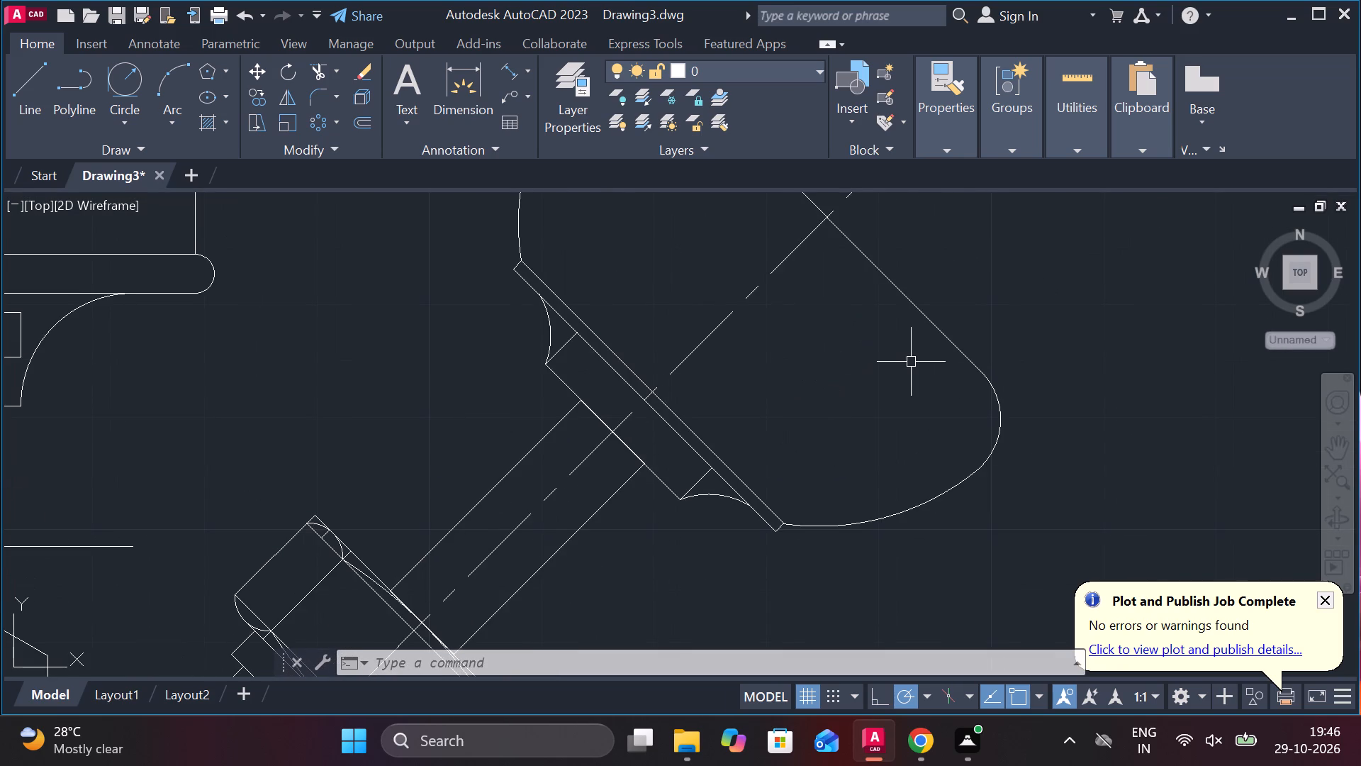
pyautogui.scroll(-1, 828, 375)
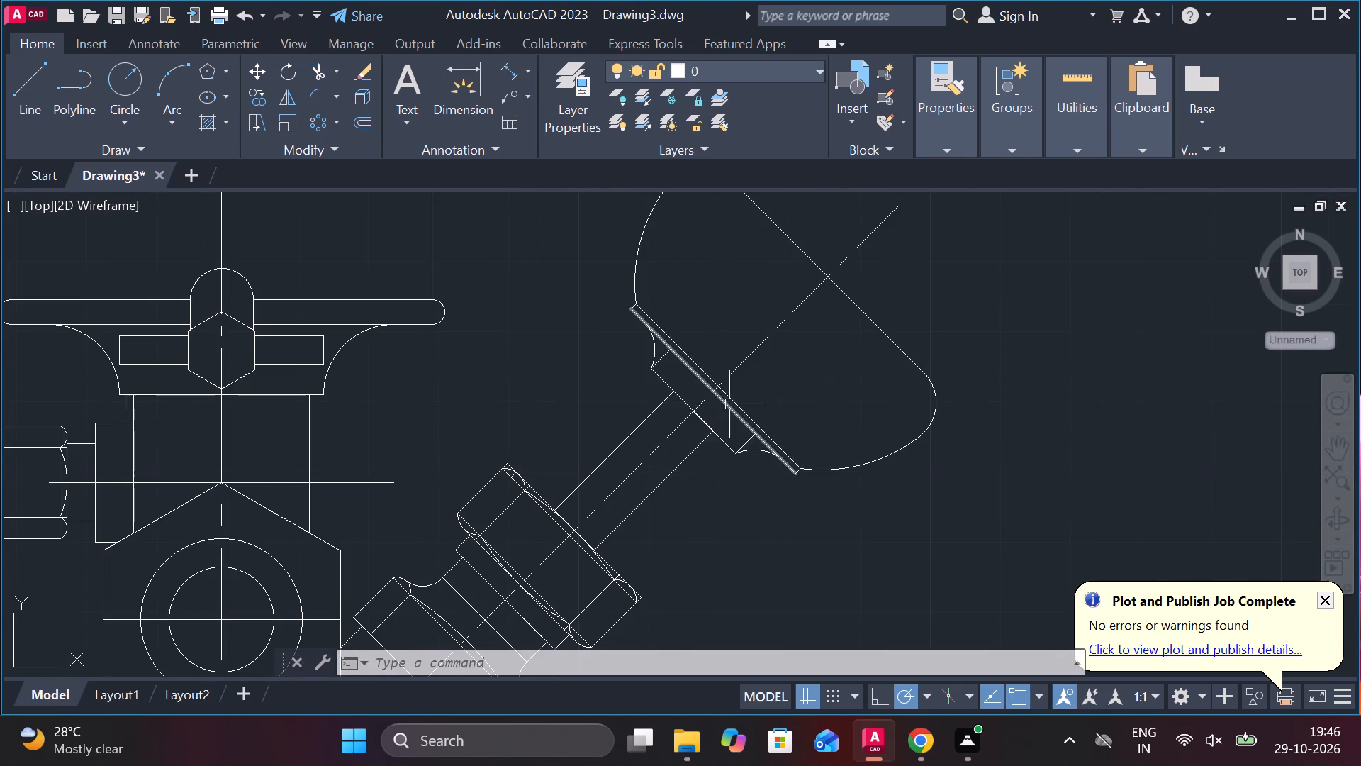
pyautogui.moveTo(722, 513); pyautogui.dragTo(883, 417, button='middle')
pyautogui.moveTo(751, 465); pyautogui.dragTo(817, 380, button='middle')
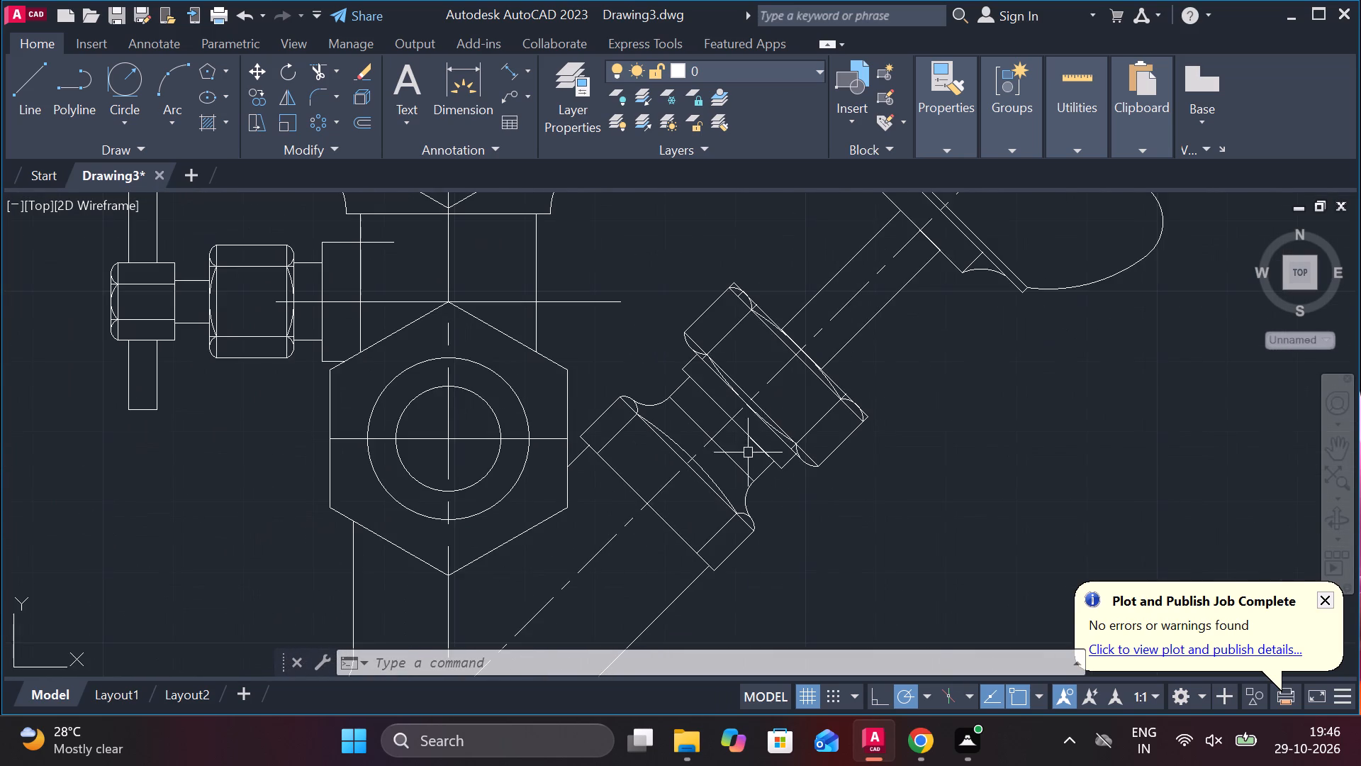
pyautogui.scroll(1, 751, 417)
pyautogui.moveTo(858, 308); pyautogui.dragTo(837, 411, button='middle')
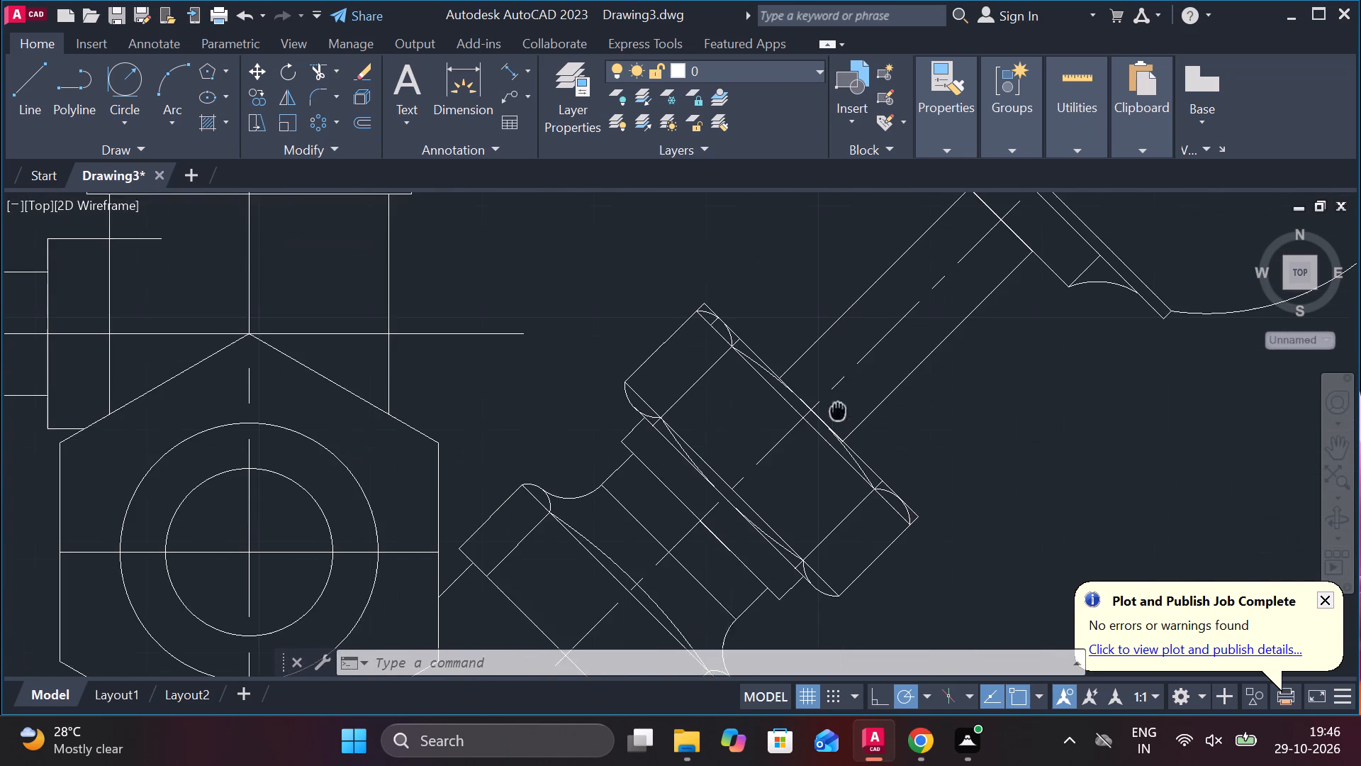
pyautogui.scroll(1, 755, 292)
pyautogui.write('TR')
pyautogui.press('space')
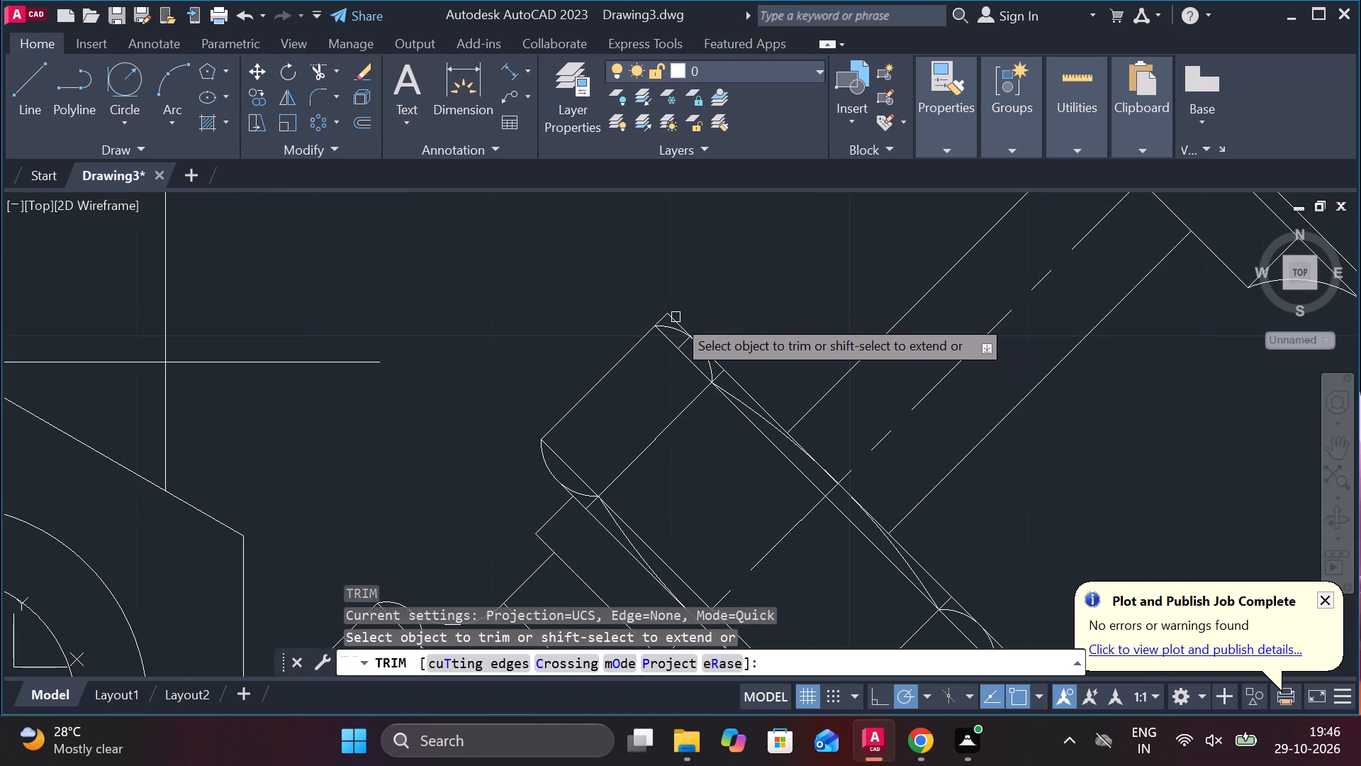
pyautogui.click(676, 318)
pyautogui.click(659, 317)
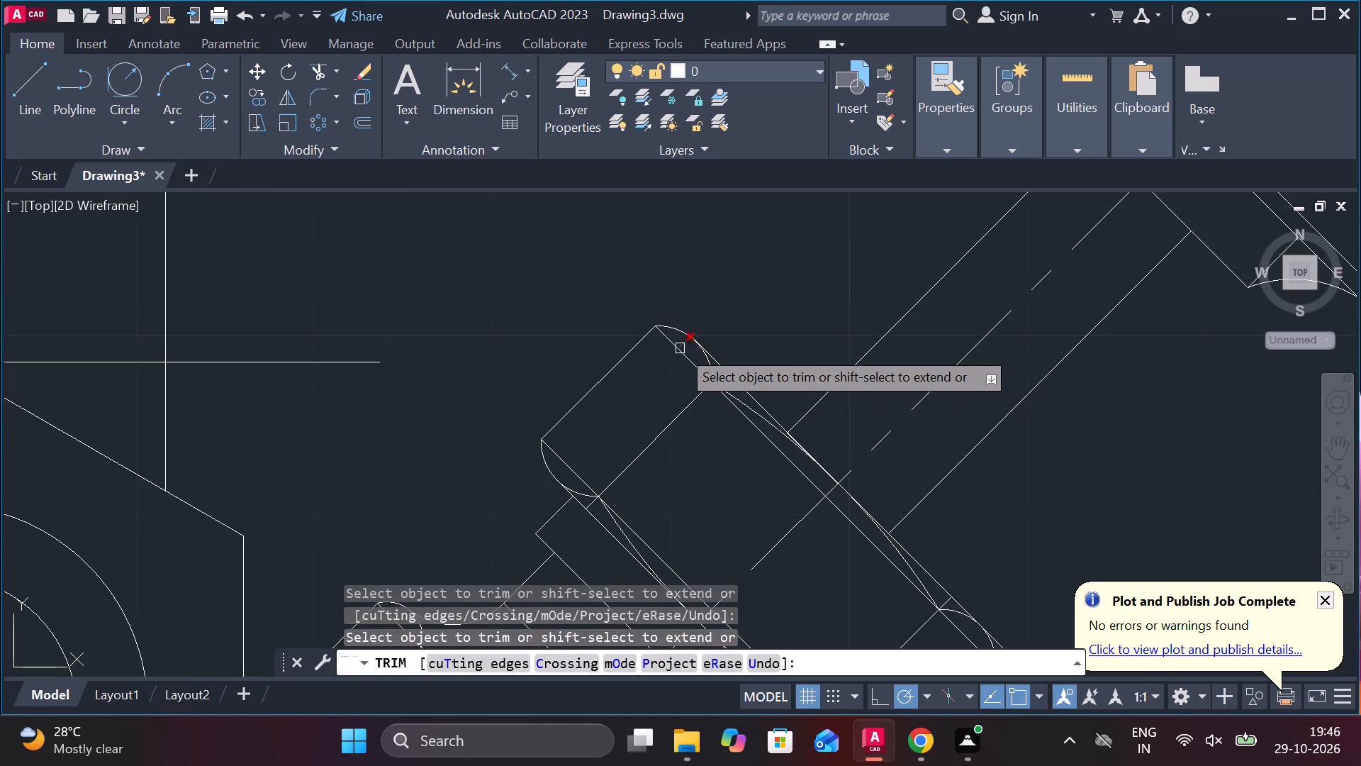
pyautogui.click(680, 347)
pyautogui.click(679, 357)
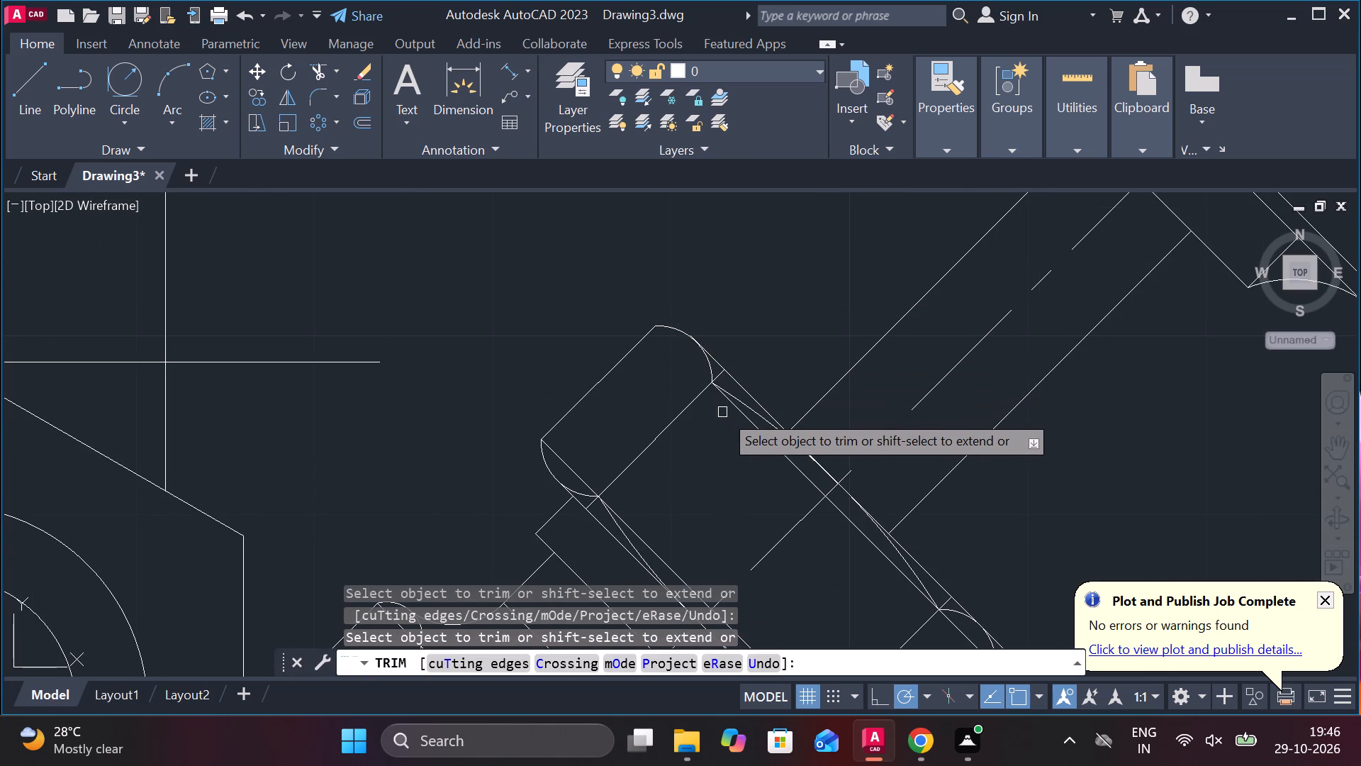
# Trim the straight chord along the nut's outer face, plus the sharp tip and short stub at its lower rounded corner.
pyautogui.click(741, 419)
pyautogui.moveTo(750, 462); pyautogui.dragTo(613, 354, button='middle')
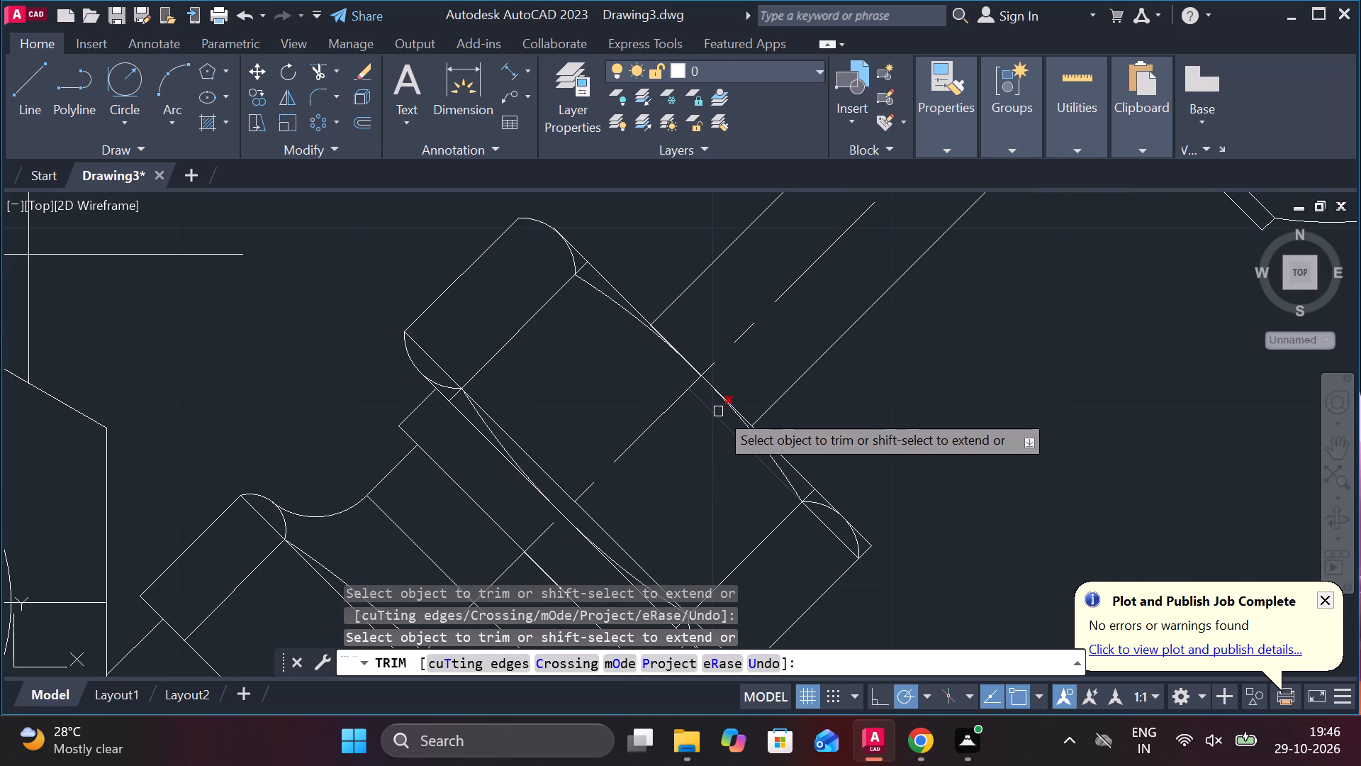
pyautogui.click(718, 411)
pyautogui.click(830, 539)
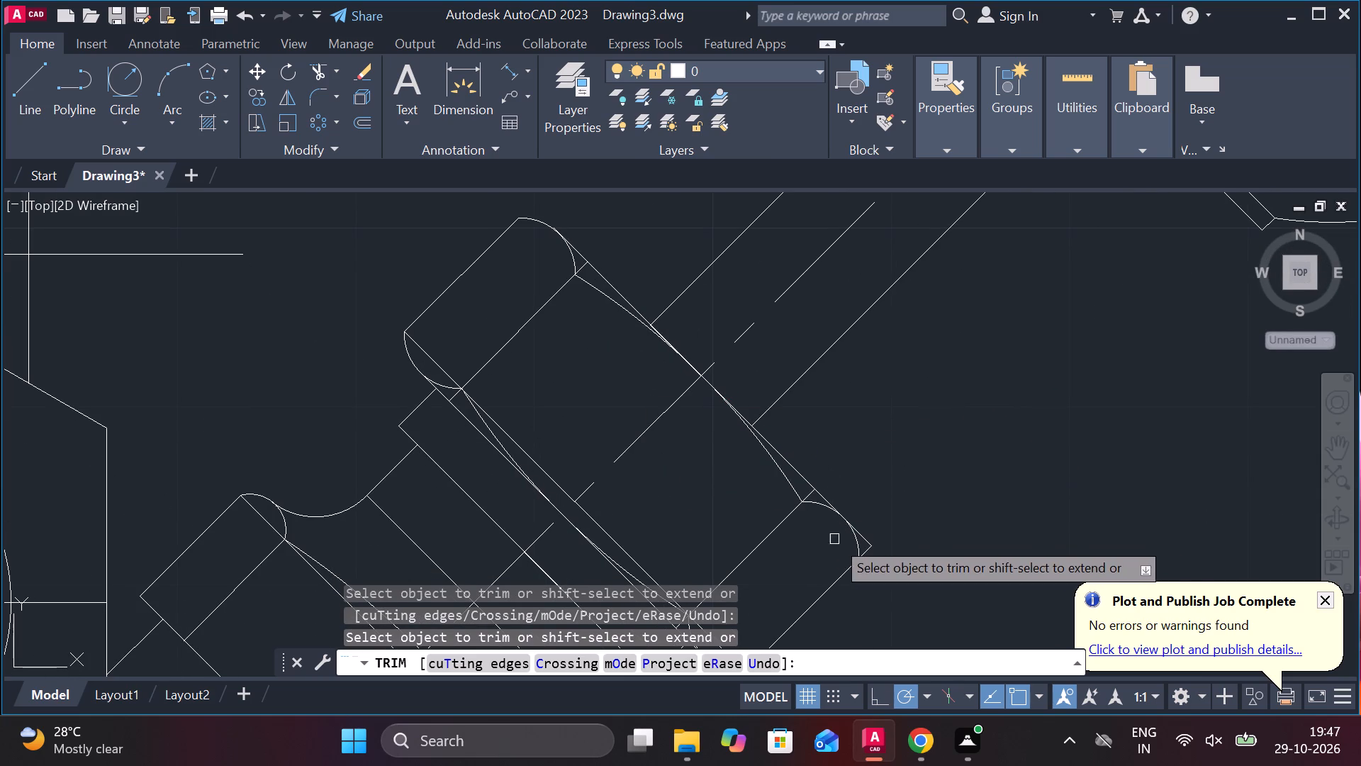
pyautogui.click(867, 548)
pyautogui.click(872, 543)
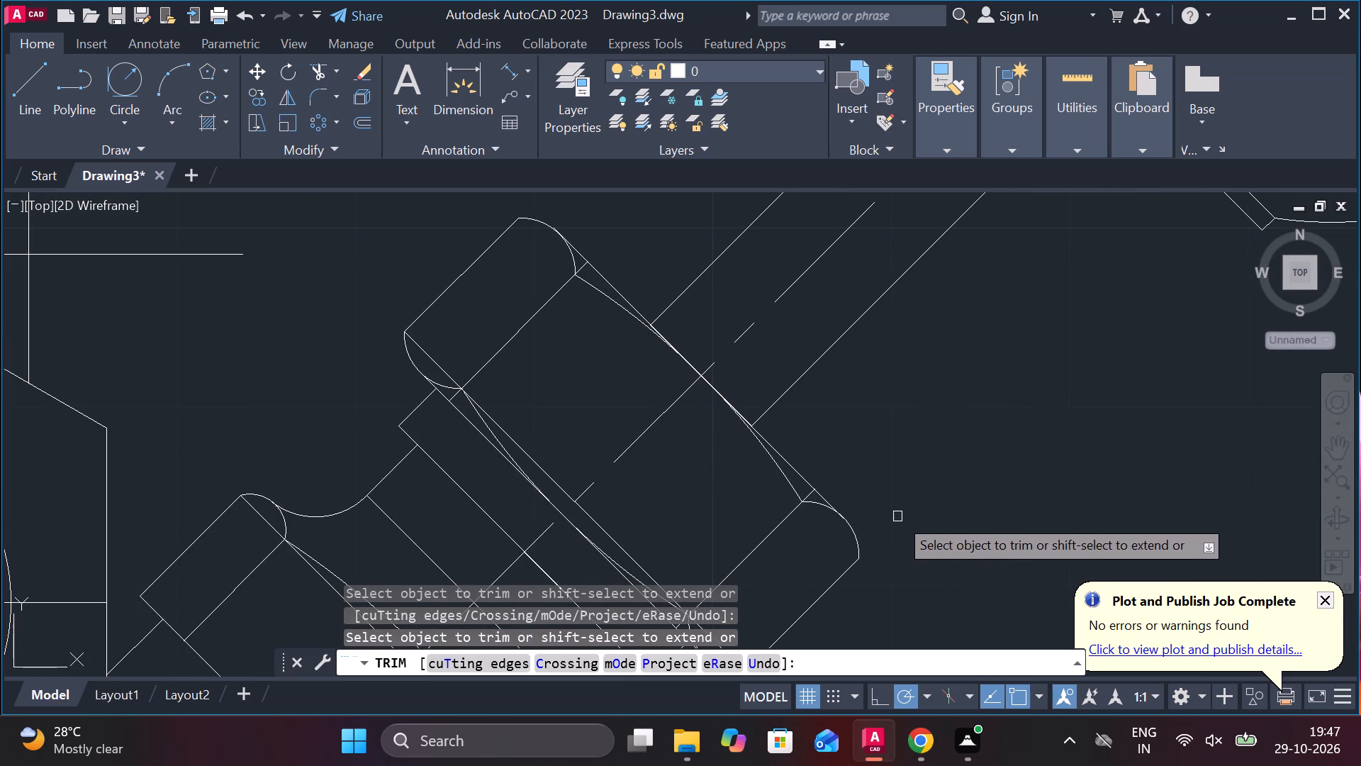
pyautogui.scroll(4, 804, 495)
pyautogui.click(805, 497)
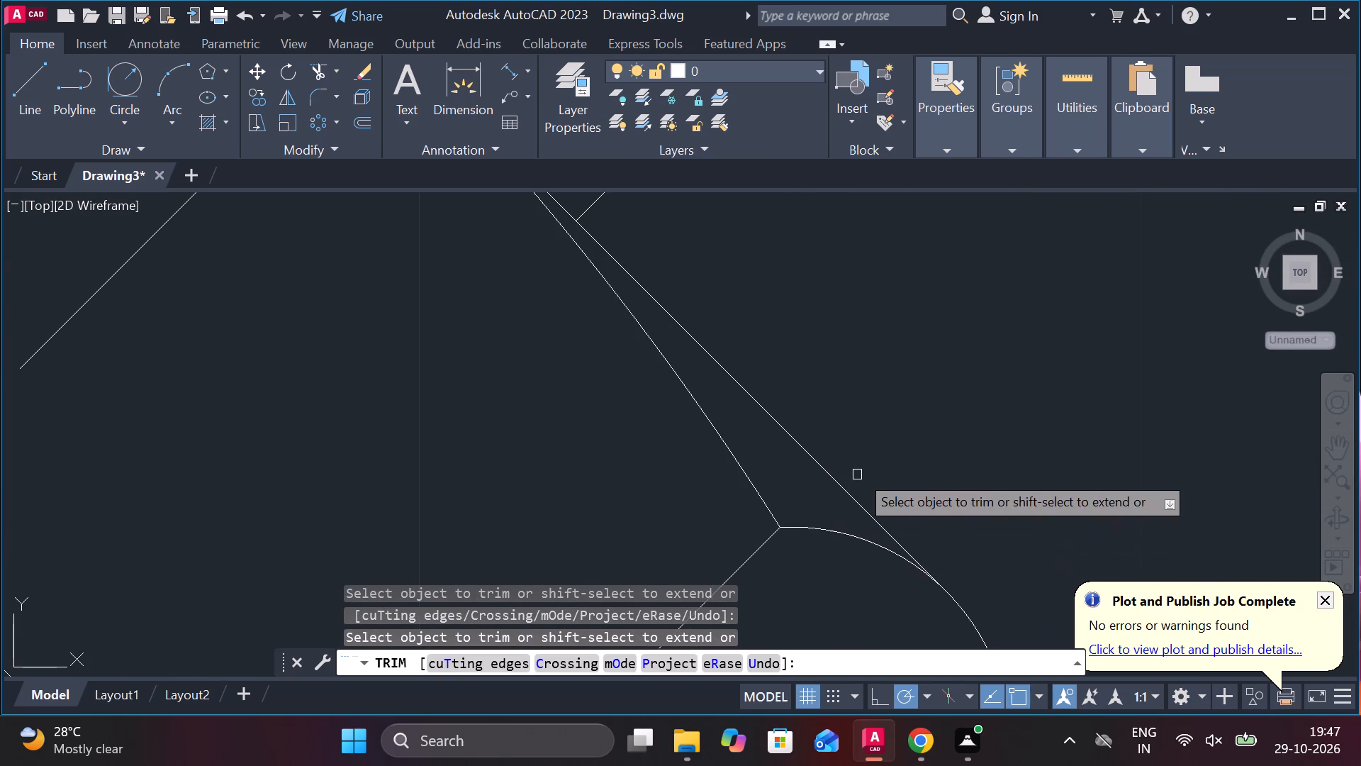
# Trim the remaining short line stubs at the upper rounded corner of the nut's outer face.
pyautogui.scroll(-3, 858, 470)
pyautogui.scroll(-1, 944, 444)
pyautogui.scroll(4, 744, 308)
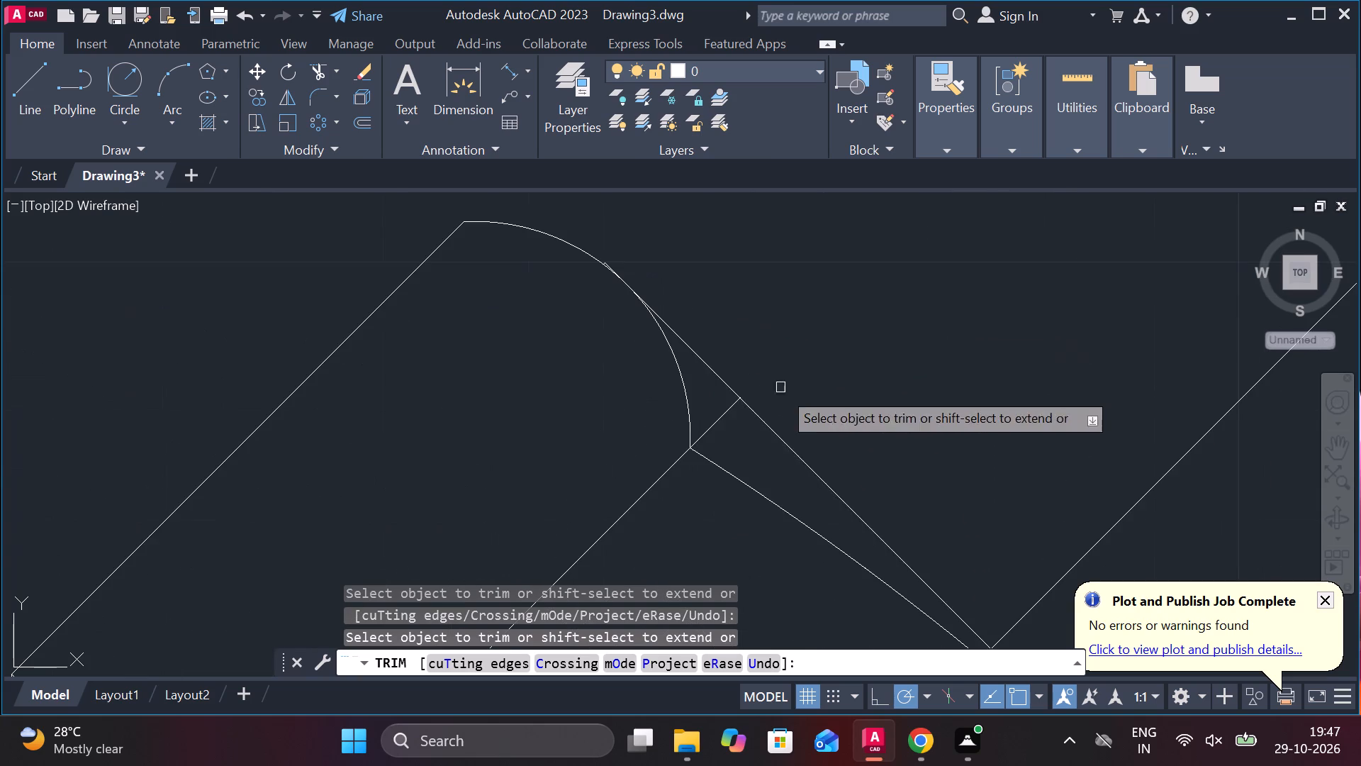
pyautogui.click(719, 425)
pyautogui.scroll(-4, 724, 425)
pyautogui.scroll(5, 719, 360)
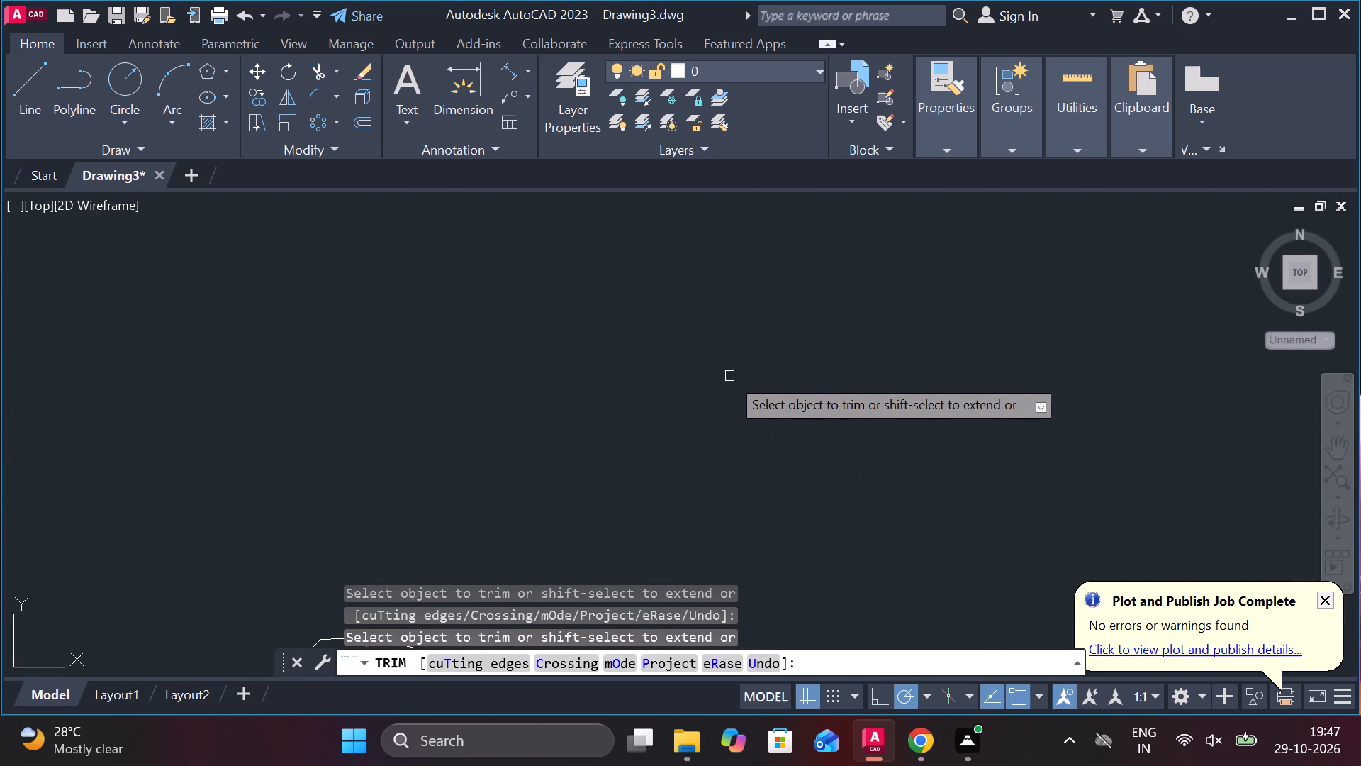
pyautogui.scroll(1, 607, 494)
pyautogui.moveTo(610, 491); pyautogui.dragTo(731, 294, button='middle')
pyautogui.scroll(-2, 744, 396)
pyautogui.scroll(3, 658, 467)
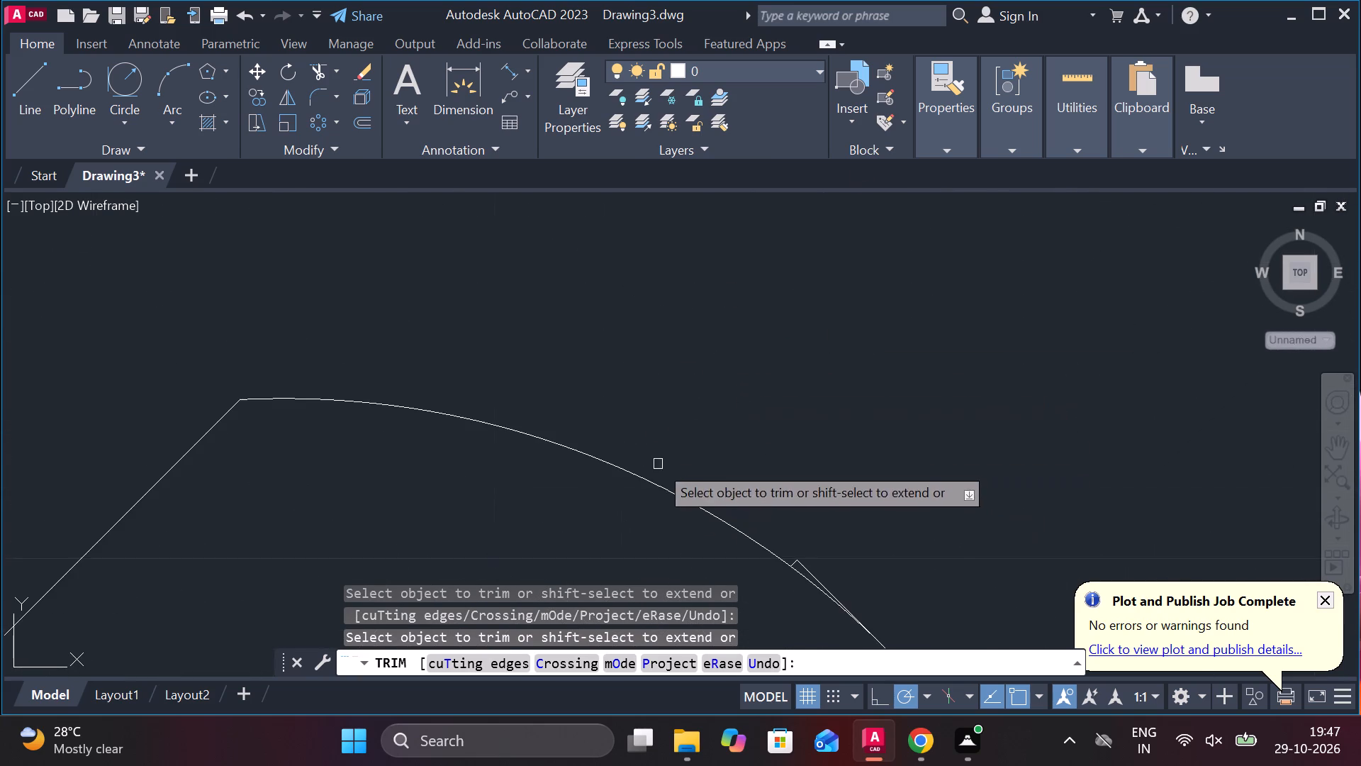
pyautogui.moveTo(733, 470); pyautogui.dragTo(719, 384, button='middle')
pyautogui.click(791, 480)
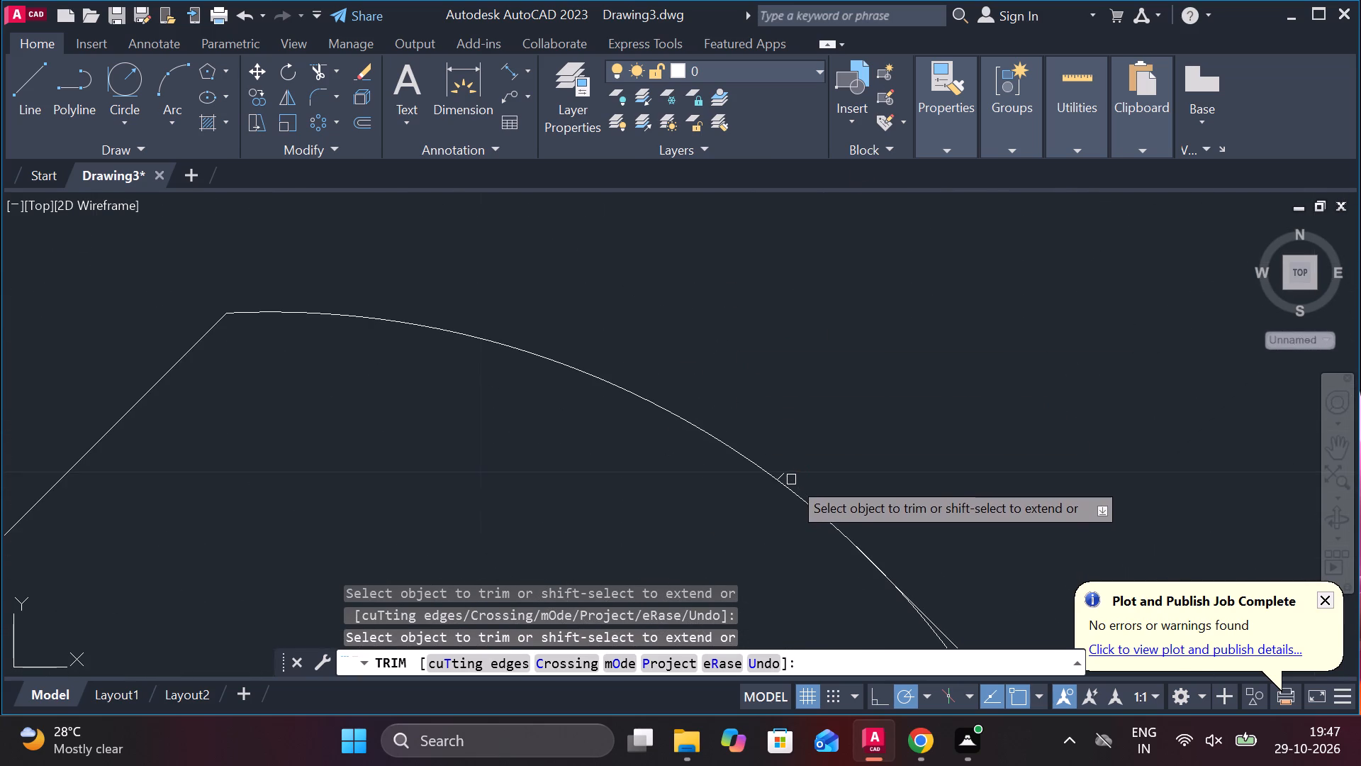
pyautogui.click(780, 471)
pyautogui.scroll(-7, 833, 445)
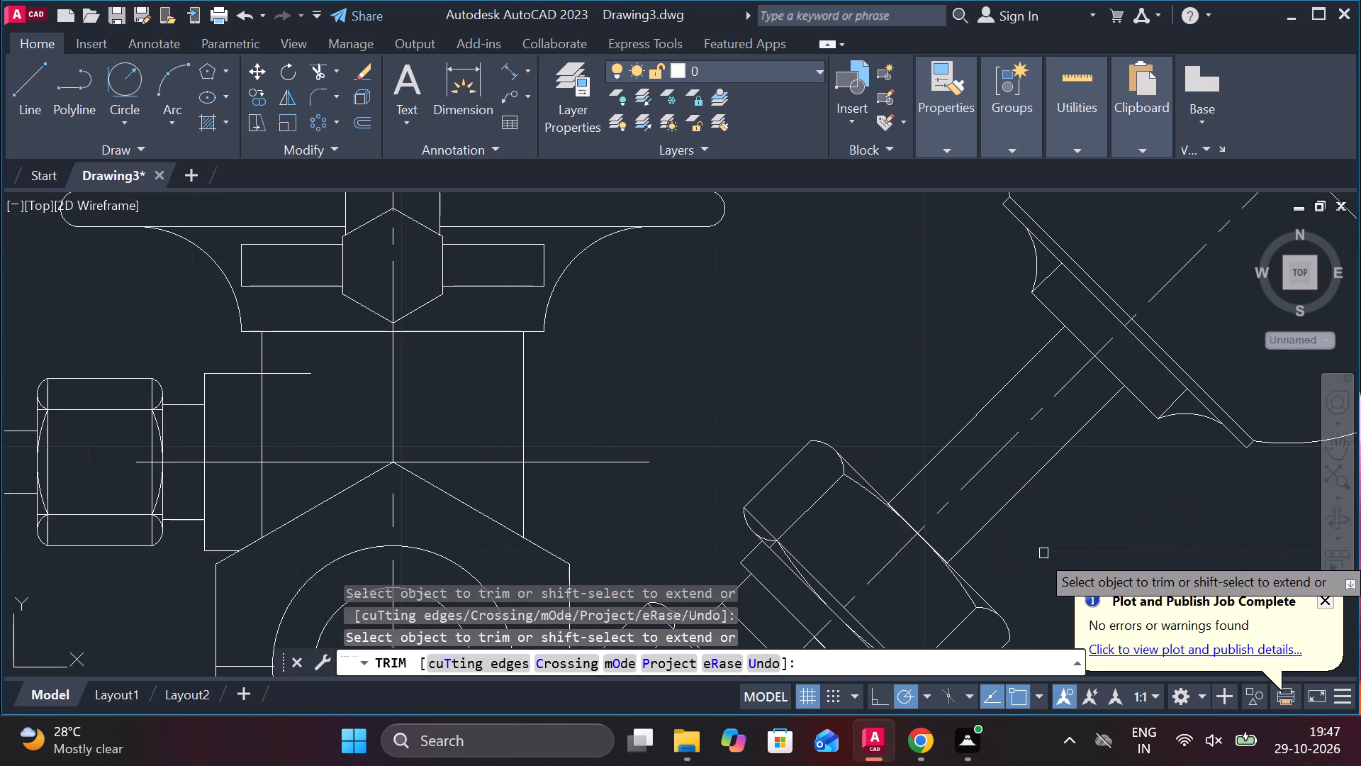
# Trim the straight chord segments and short corner stubs along the branch nut's inner face, leaving its curved edges.
pyautogui.moveTo(1038, 553); pyautogui.dragTo(922, 372, button='middle')
pyautogui.scroll(2, 788, 535)
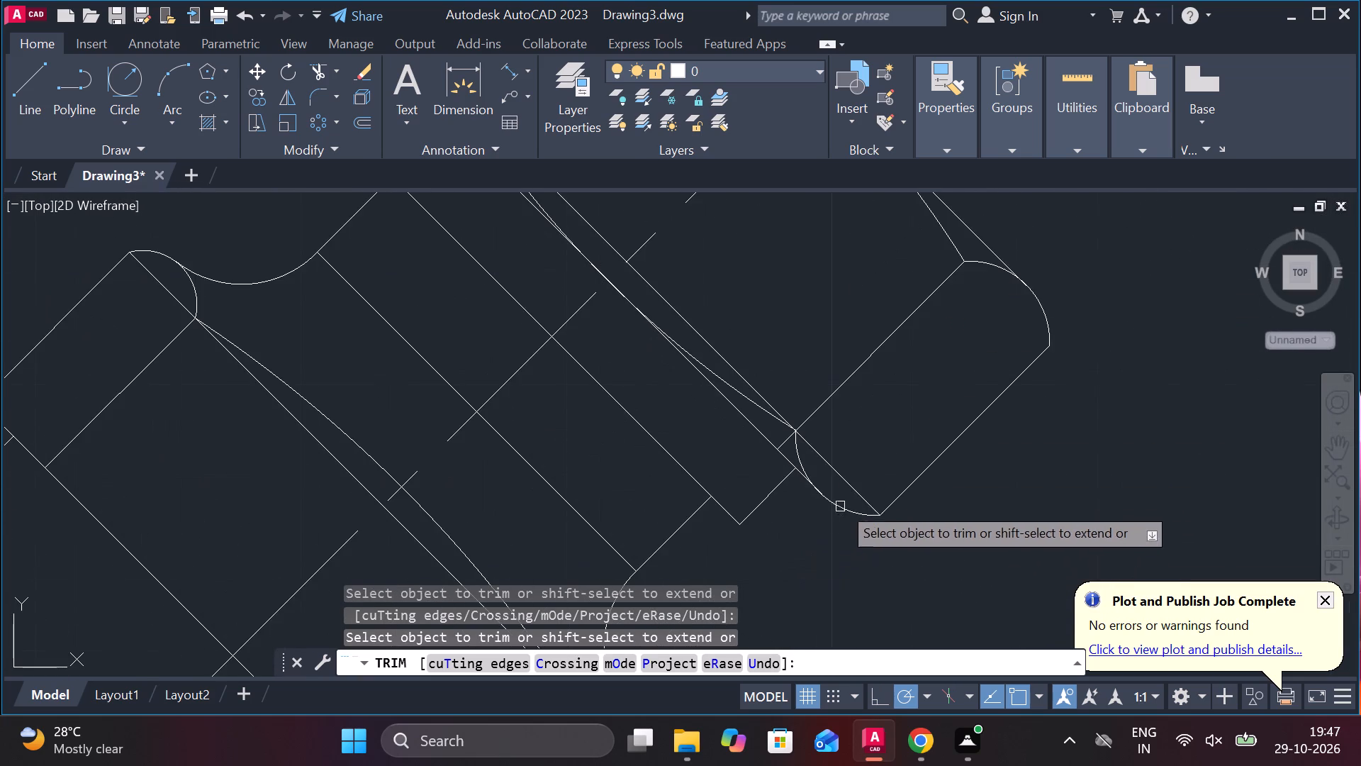
pyautogui.click(784, 435)
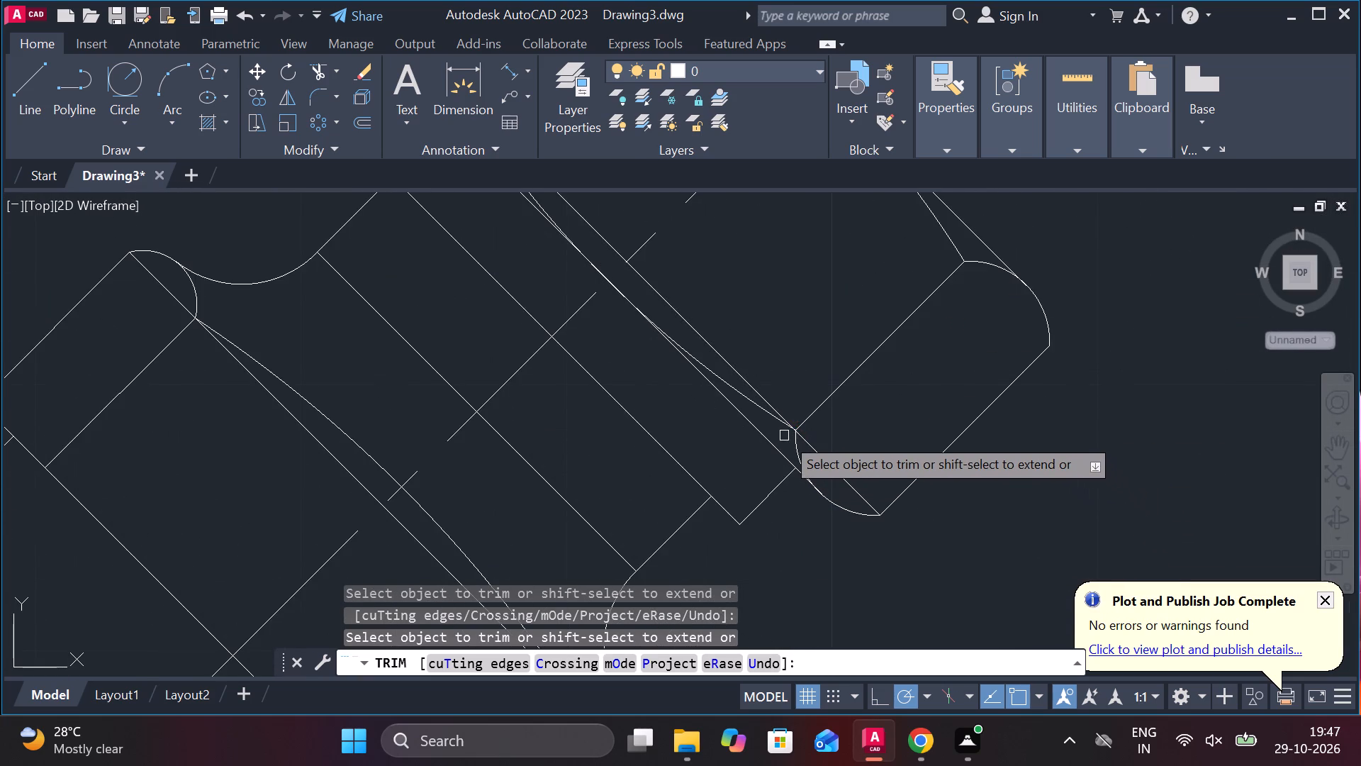
pyautogui.click(827, 461)
pyautogui.click(736, 377)
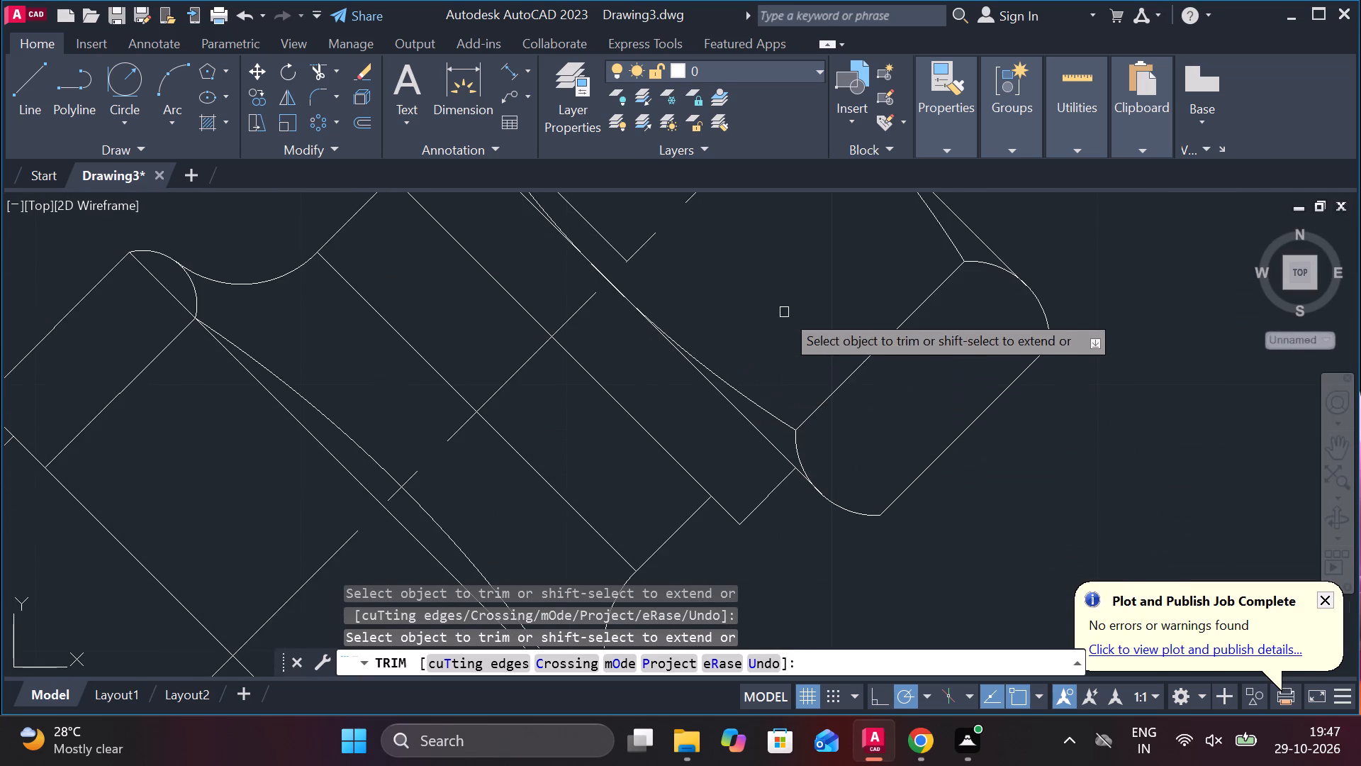
pyautogui.scroll(-2, 752, 367)
pyautogui.moveTo(764, 324); pyautogui.dragTo(802, 396, button='middle')
pyautogui.scroll(4, 751, 423)
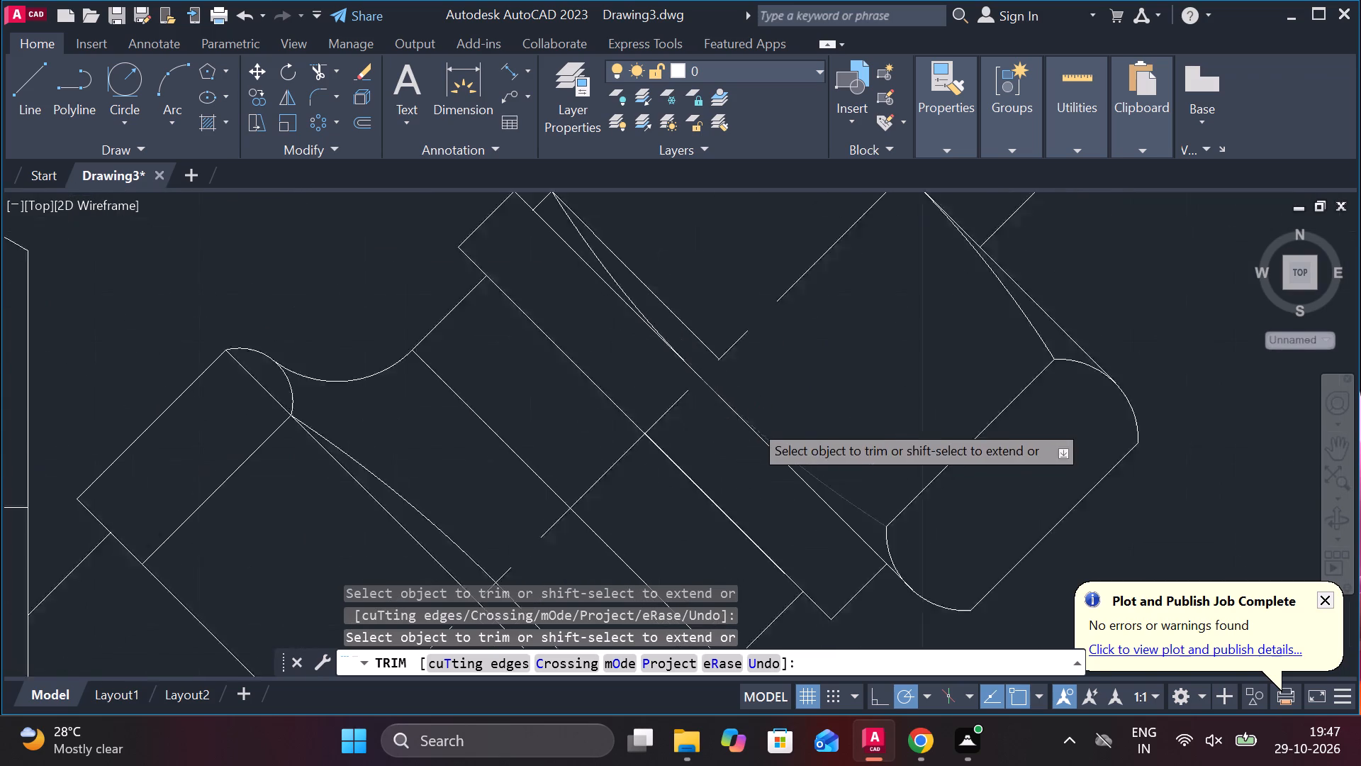
pyautogui.moveTo(764, 332); pyautogui.dragTo(926, 617, button='middle')
pyautogui.click(754, 476)
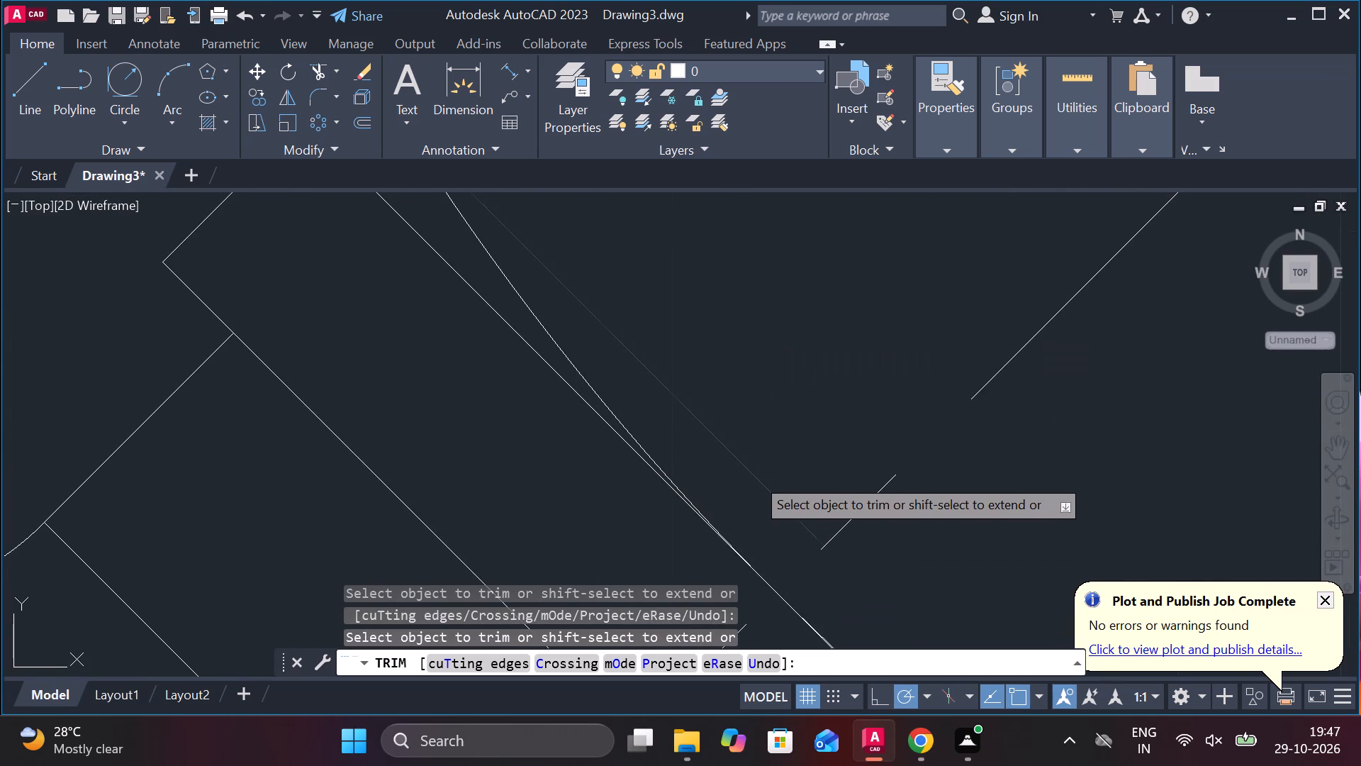
pyautogui.scroll(-3, 749, 431)
pyautogui.scroll(3, 694, 364)
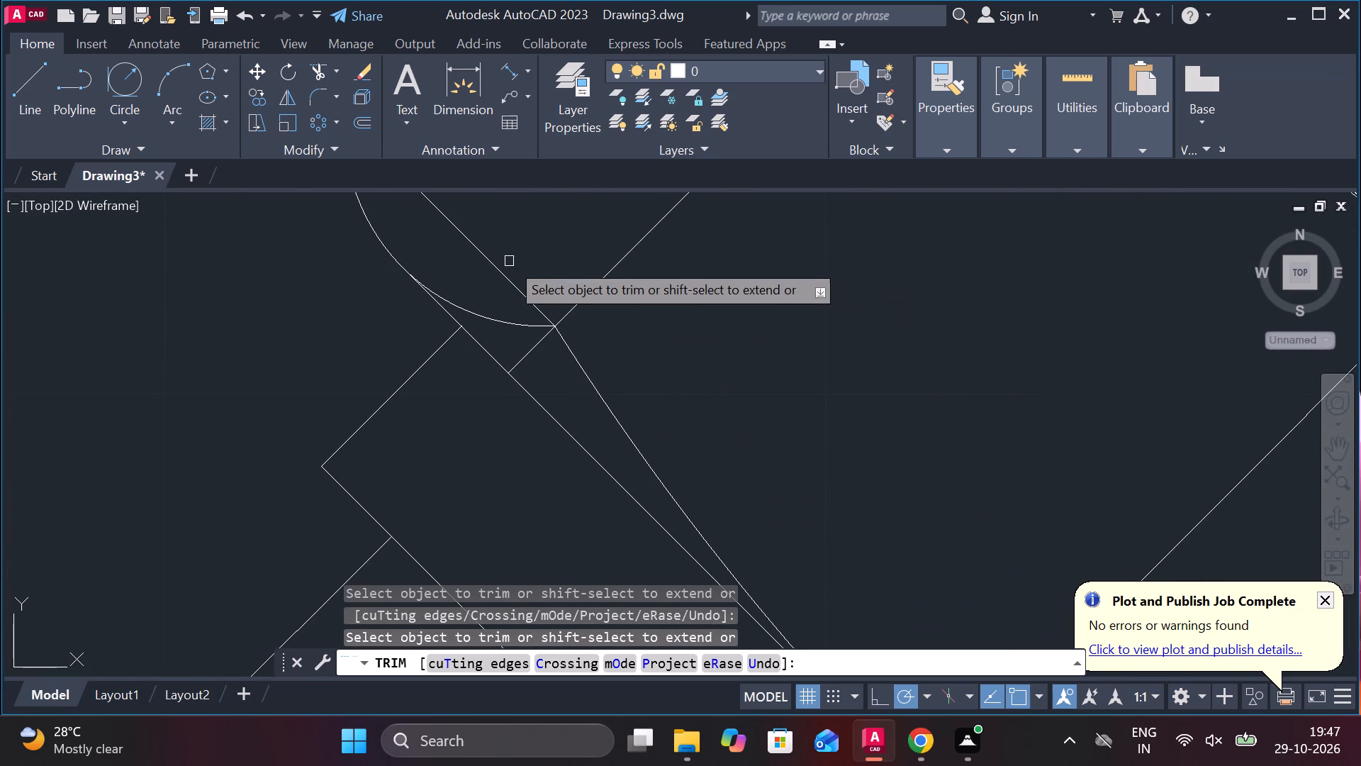
pyautogui.click(495, 274)
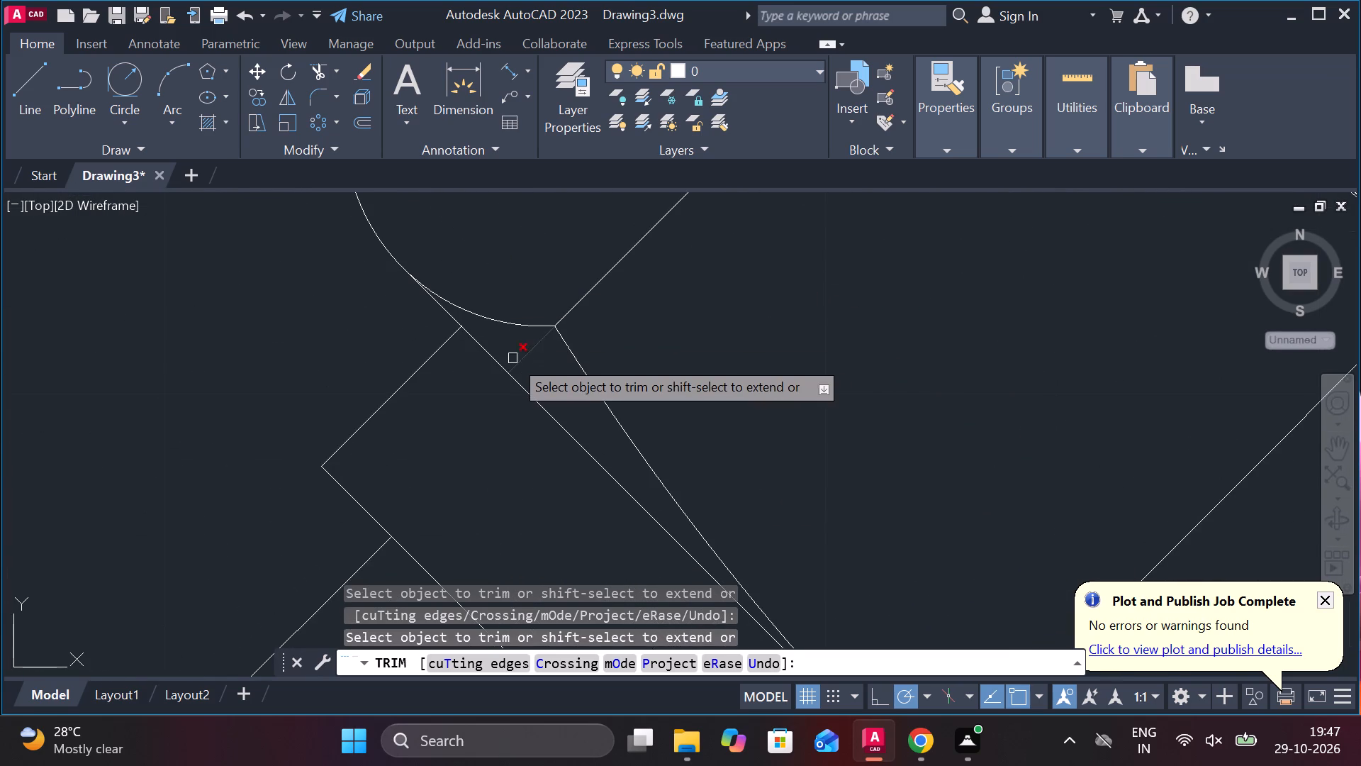
pyautogui.click(525, 358)
# Trim the straight chord between and inside the rounded corners of the branch's lower collar, on its neck side.
pyautogui.scroll(-4, 525, 358)
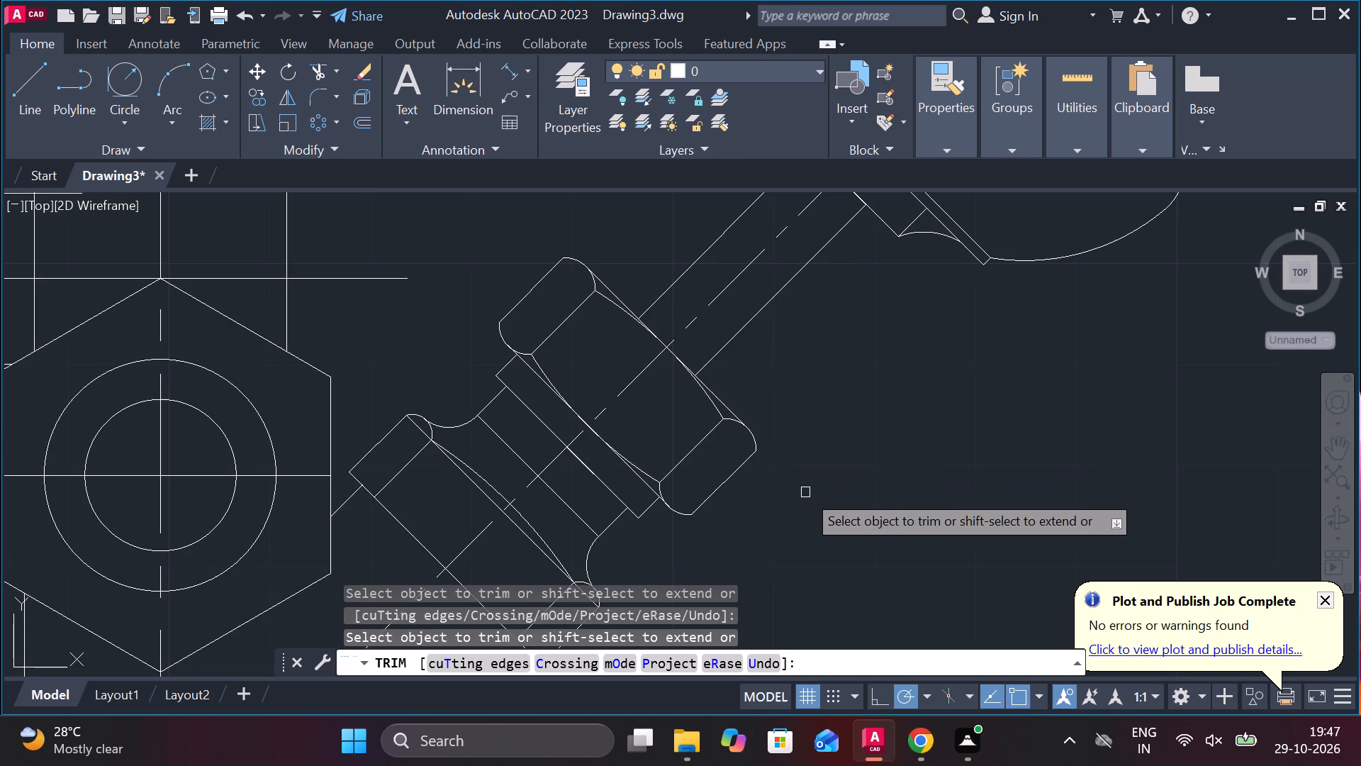
pyautogui.scroll(-2, 805, 492)
pyautogui.moveTo(779, 531); pyautogui.dragTo(789, 441, button='middle')
pyautogui.scroll(2, 774, 437)
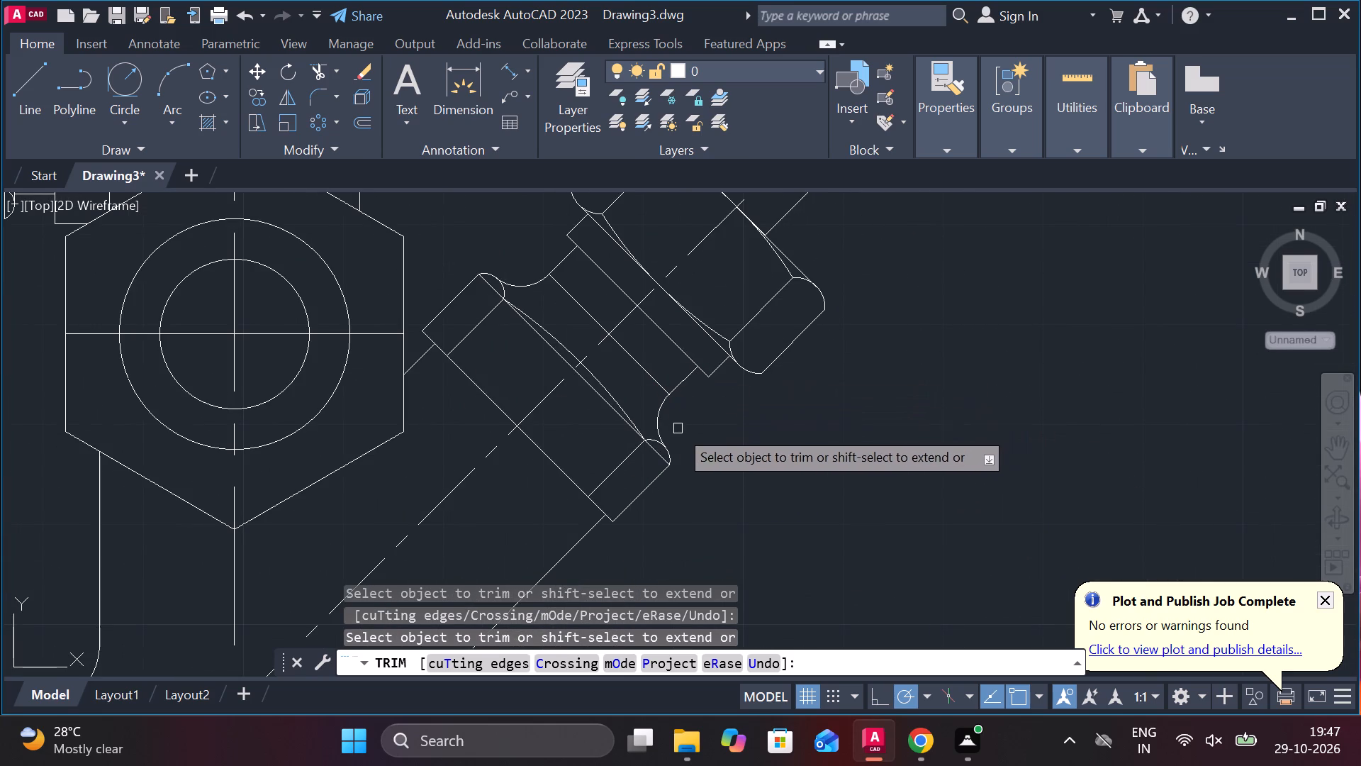
pyautogui.click(615, 418)
pyautogui.click(565, 364)
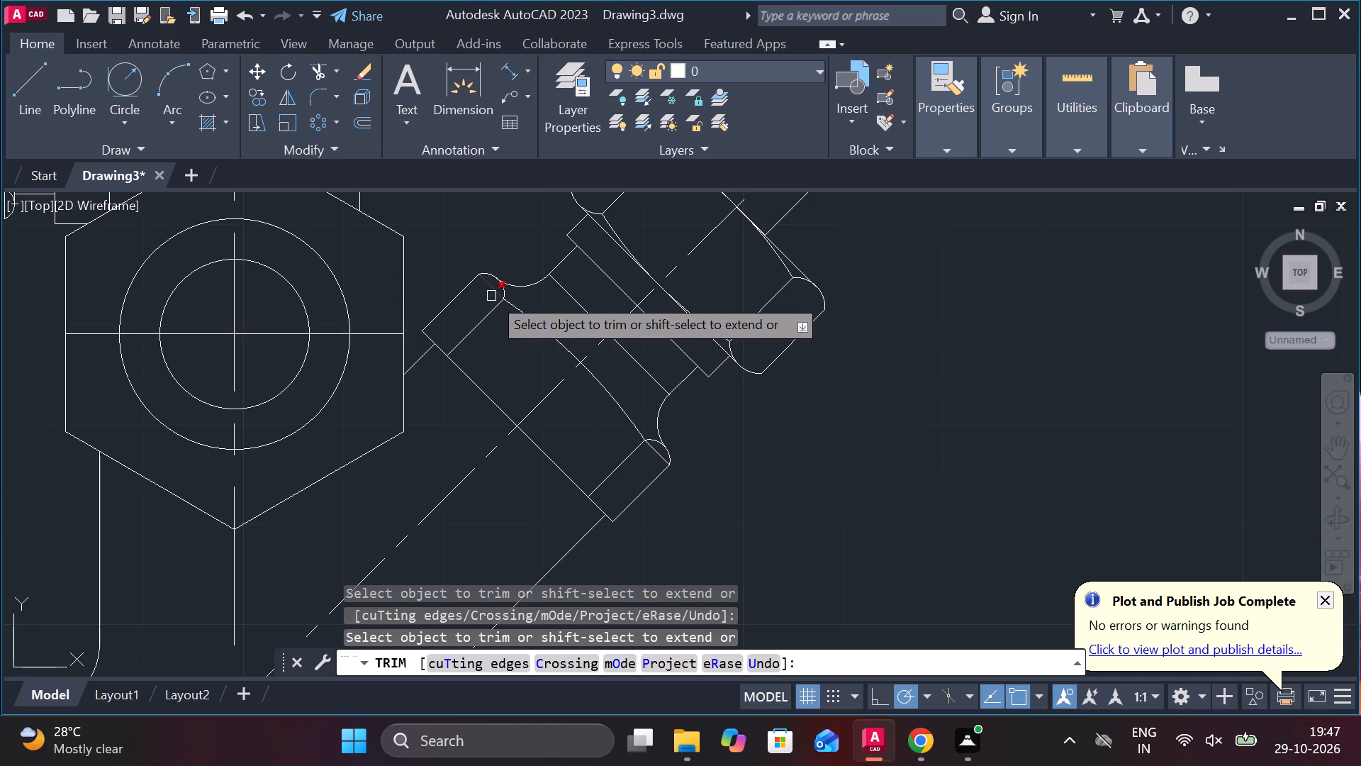
pyautogui.click(491, 296)
pyautogui.click(663, 463)
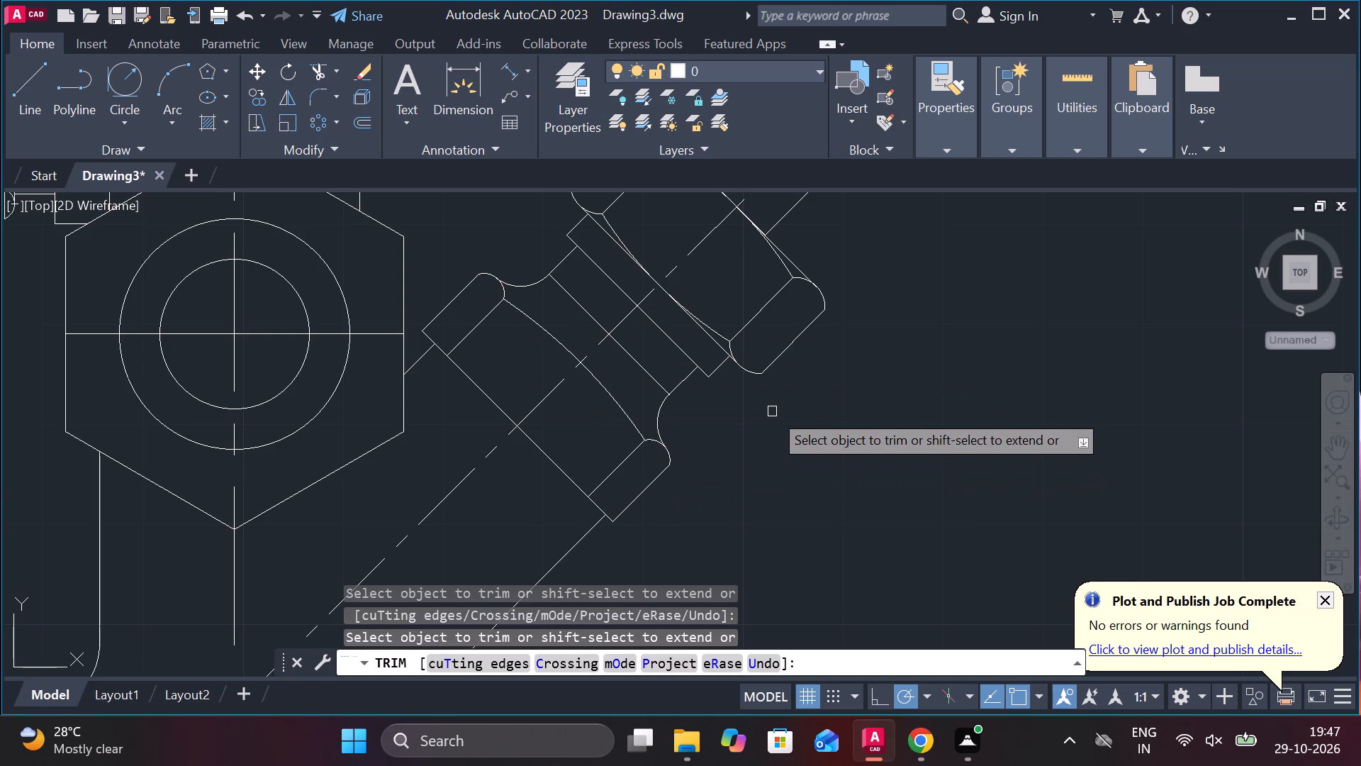
pyautogui.scroll(-1, 772, 411)
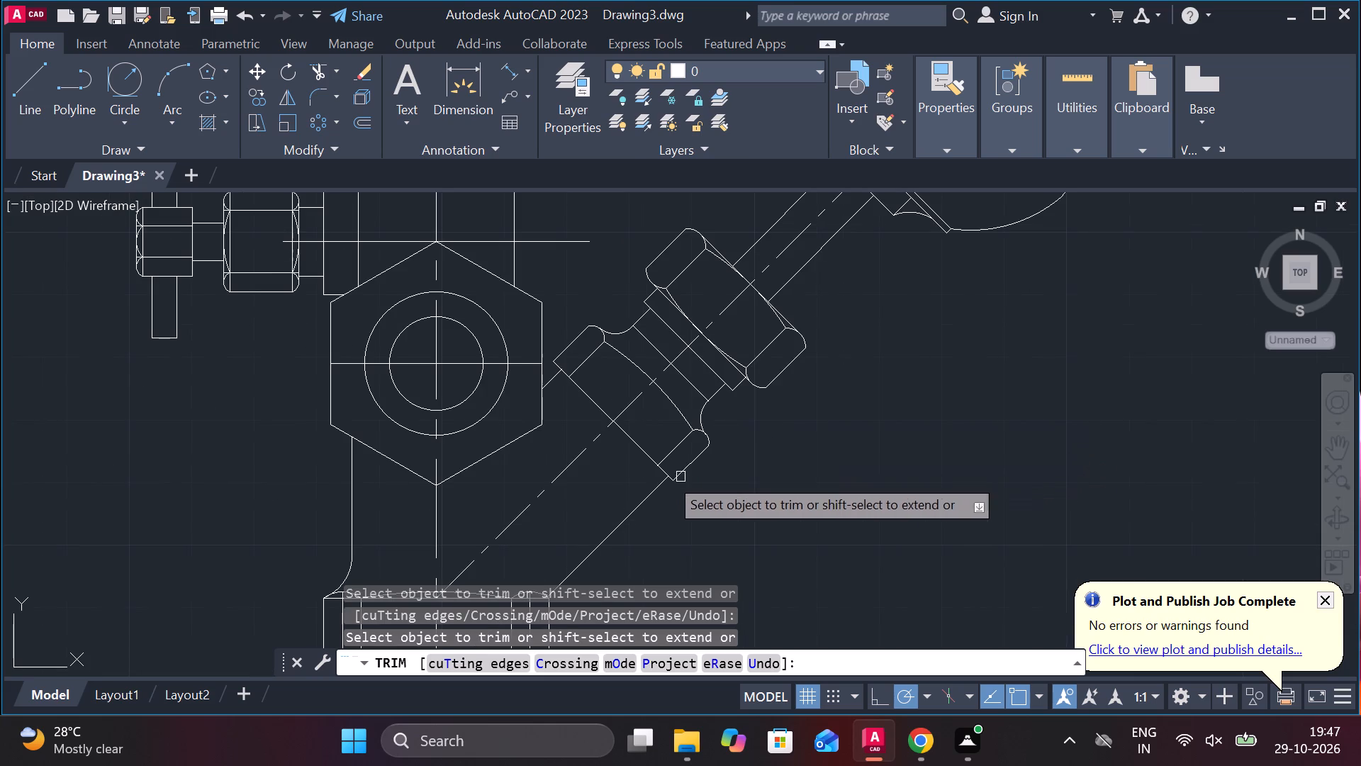
pyautogui.scroll(3, 549, 375)
pyautogui.middleClick(607, 405)
pyautogui.press('Escape')
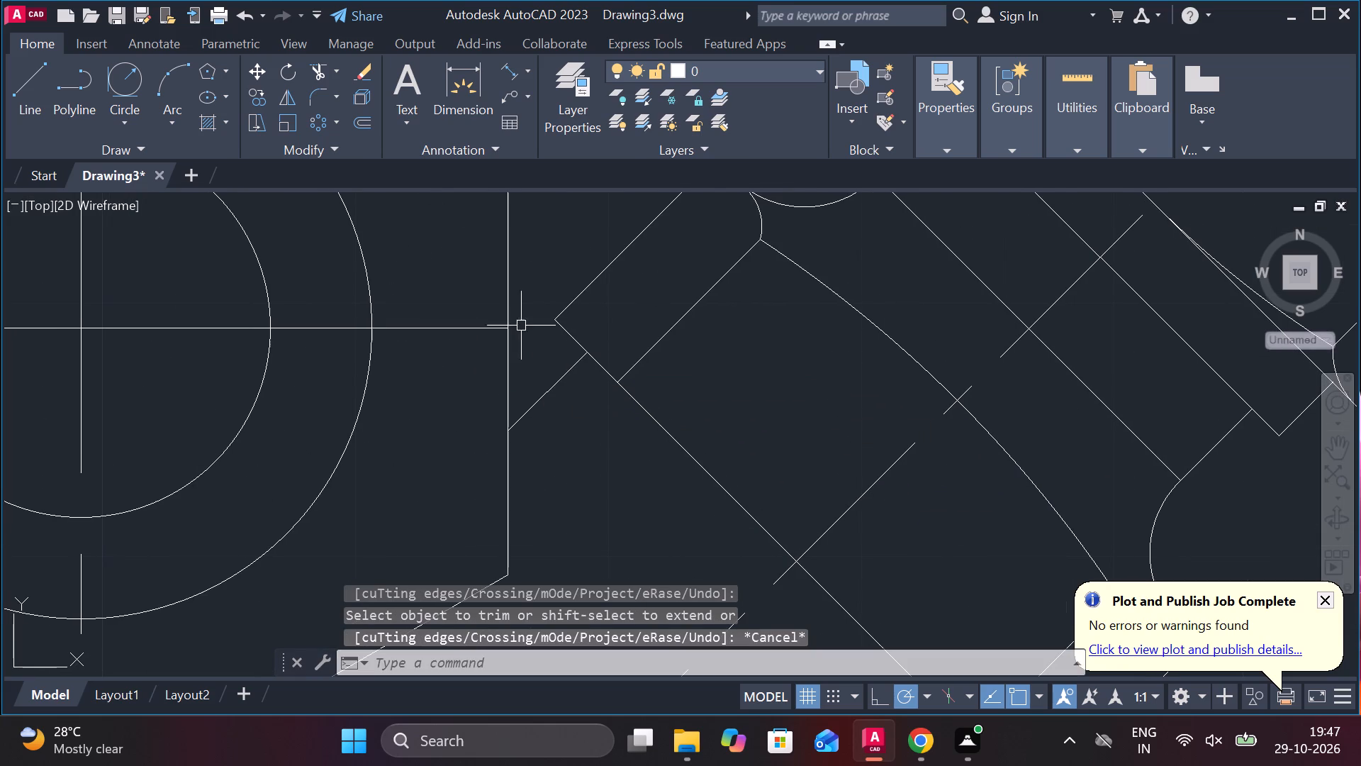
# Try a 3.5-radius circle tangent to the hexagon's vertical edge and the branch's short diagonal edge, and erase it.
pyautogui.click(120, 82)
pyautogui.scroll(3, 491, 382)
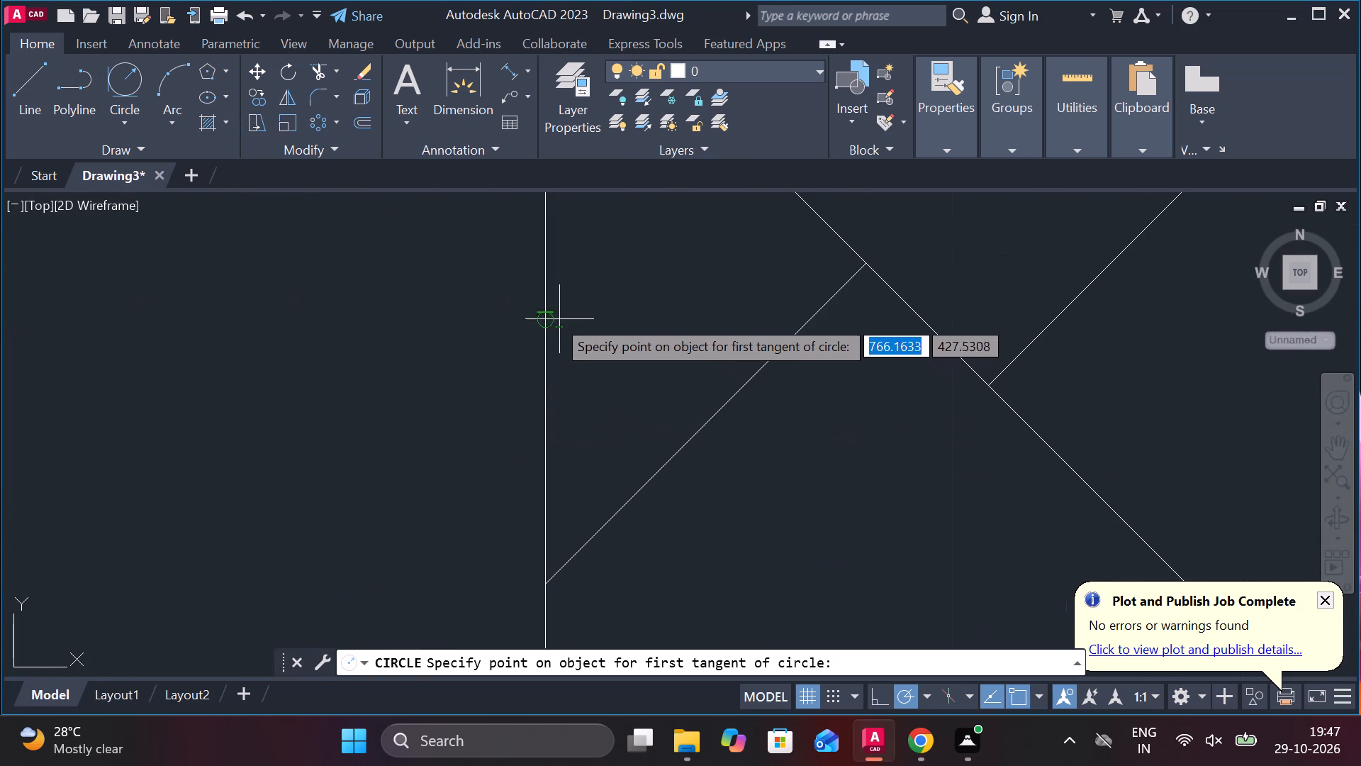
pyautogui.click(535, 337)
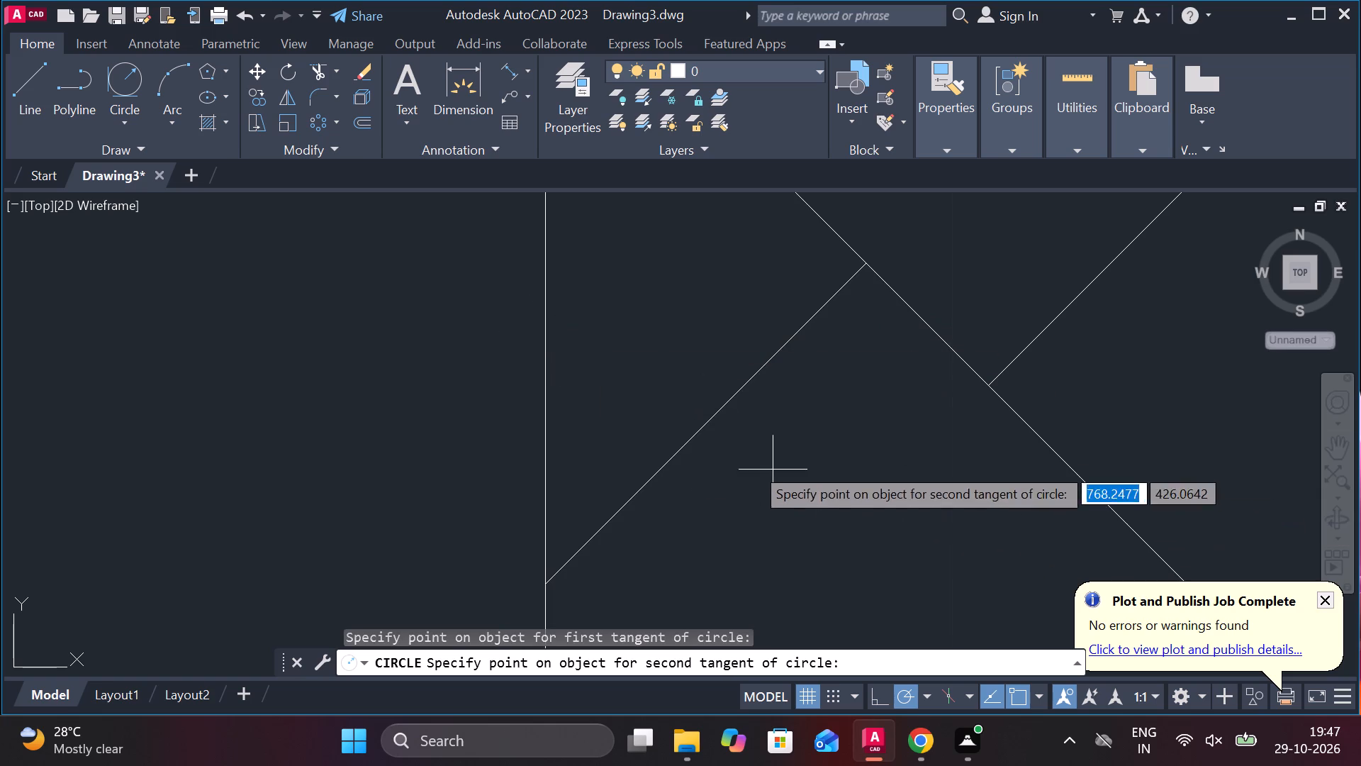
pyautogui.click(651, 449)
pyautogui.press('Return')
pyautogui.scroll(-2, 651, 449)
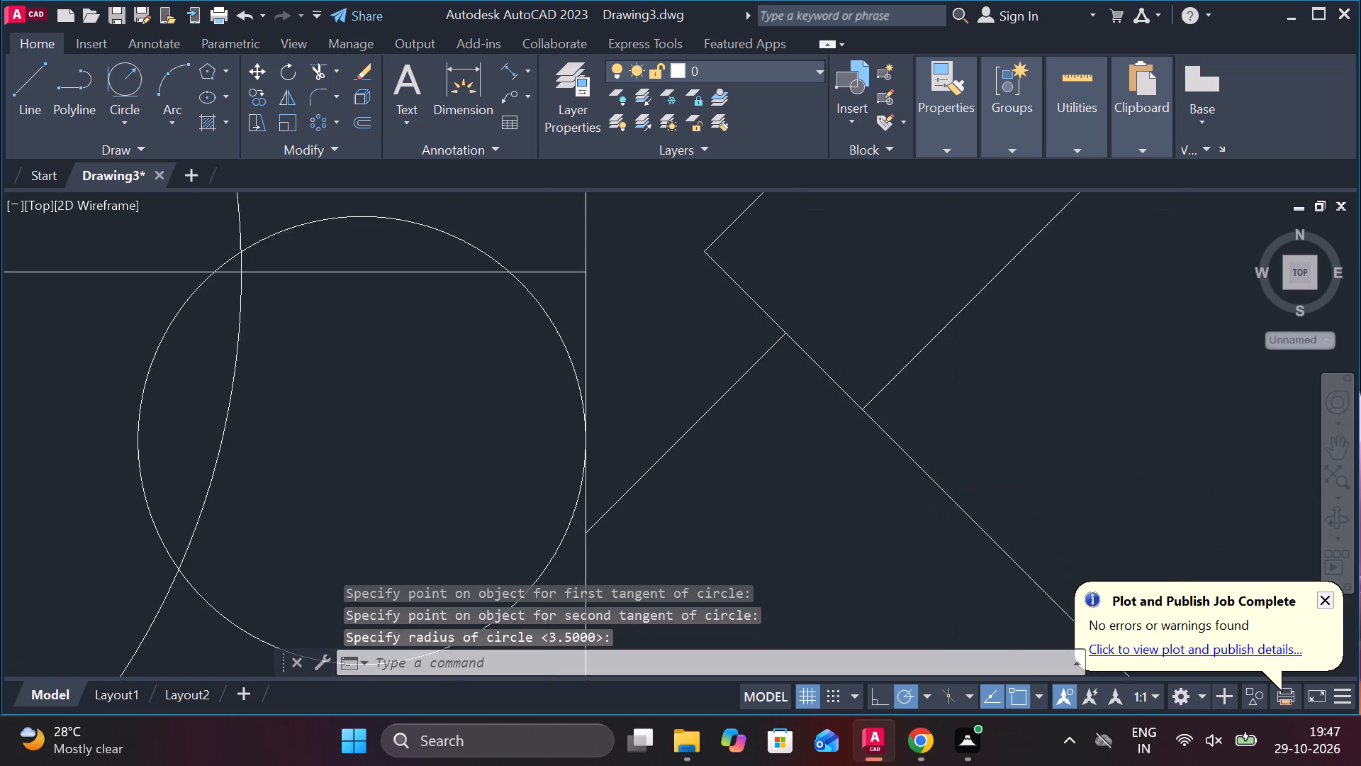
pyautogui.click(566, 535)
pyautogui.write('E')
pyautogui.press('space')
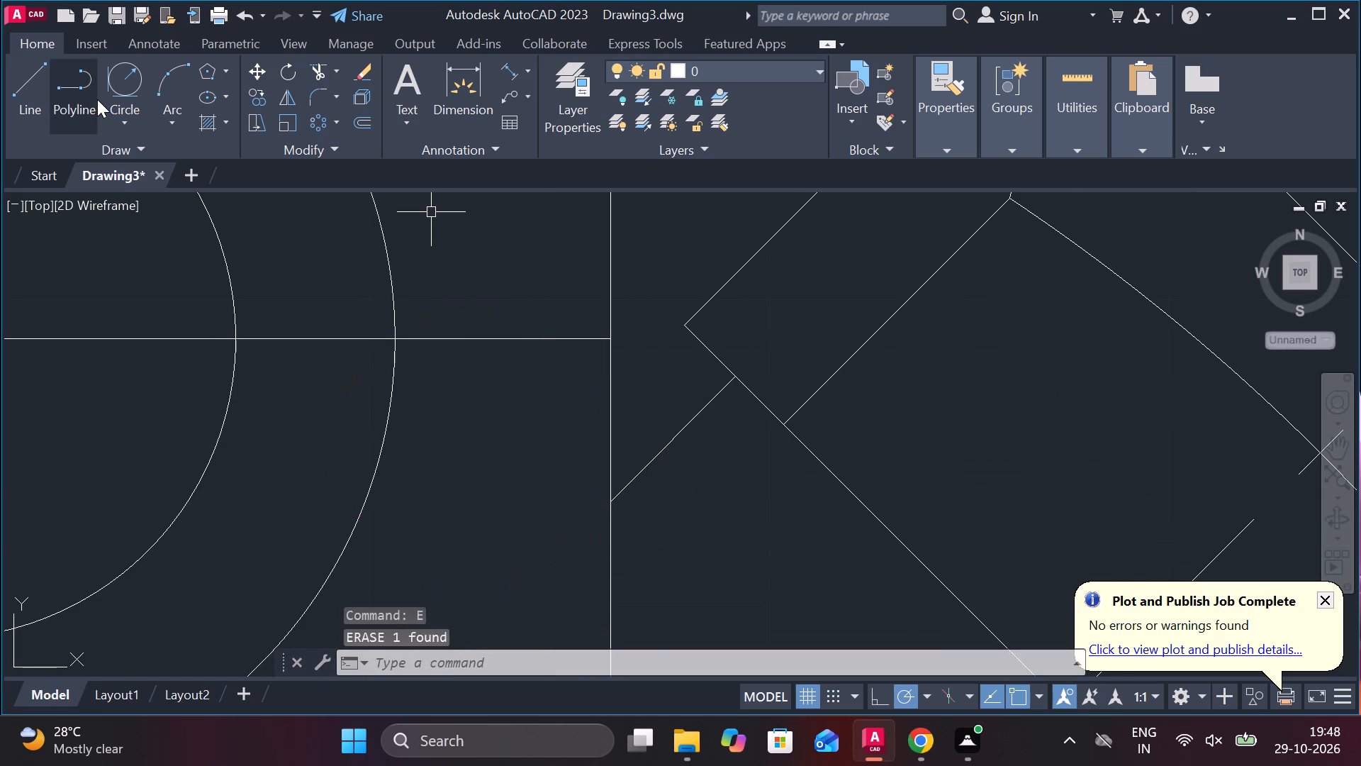
# Draw a circle of radius 1 tangent to the hexagon's vertical edge and the branch's short diagonal edge.
pyautogui.click(137, 79)
pyautogui.click(600, 379)
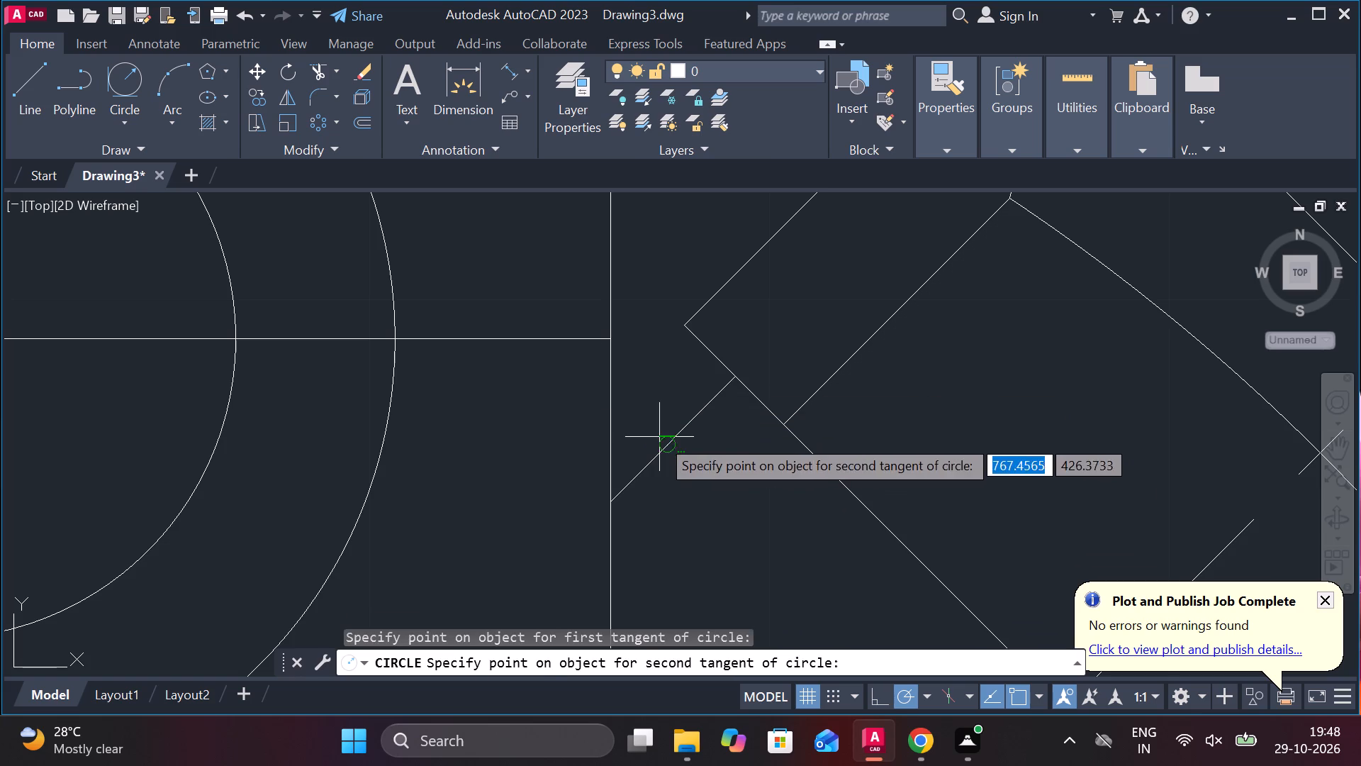
pyautogui.click(659, 437)
pyautogui.press('1')
pyautogui.press('Return')
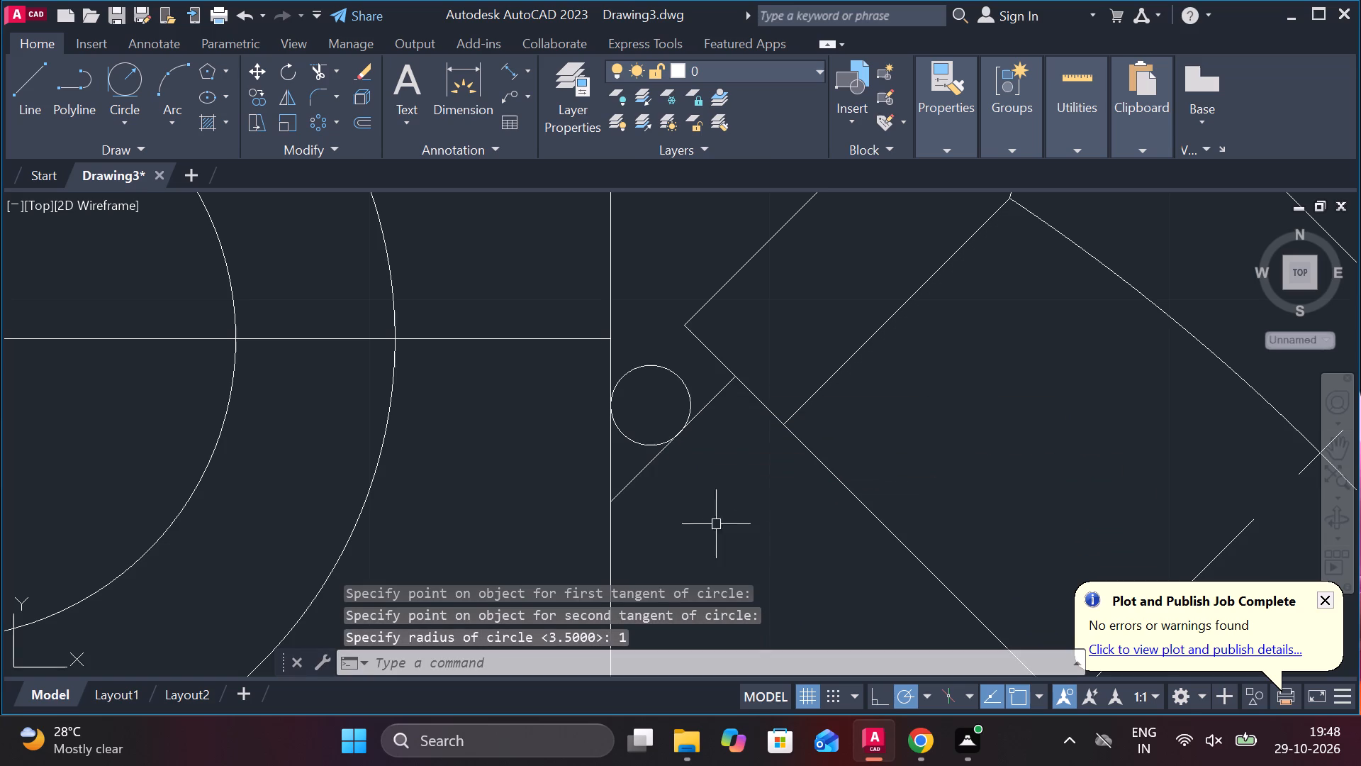
# Trim the diagonal edge's end below the small circle and the circle's upper part, leaving a rounded junction with the hexagon.
pyautogui.press('Escape')
pyautogui.write('TR')
pyautogui.press('space')
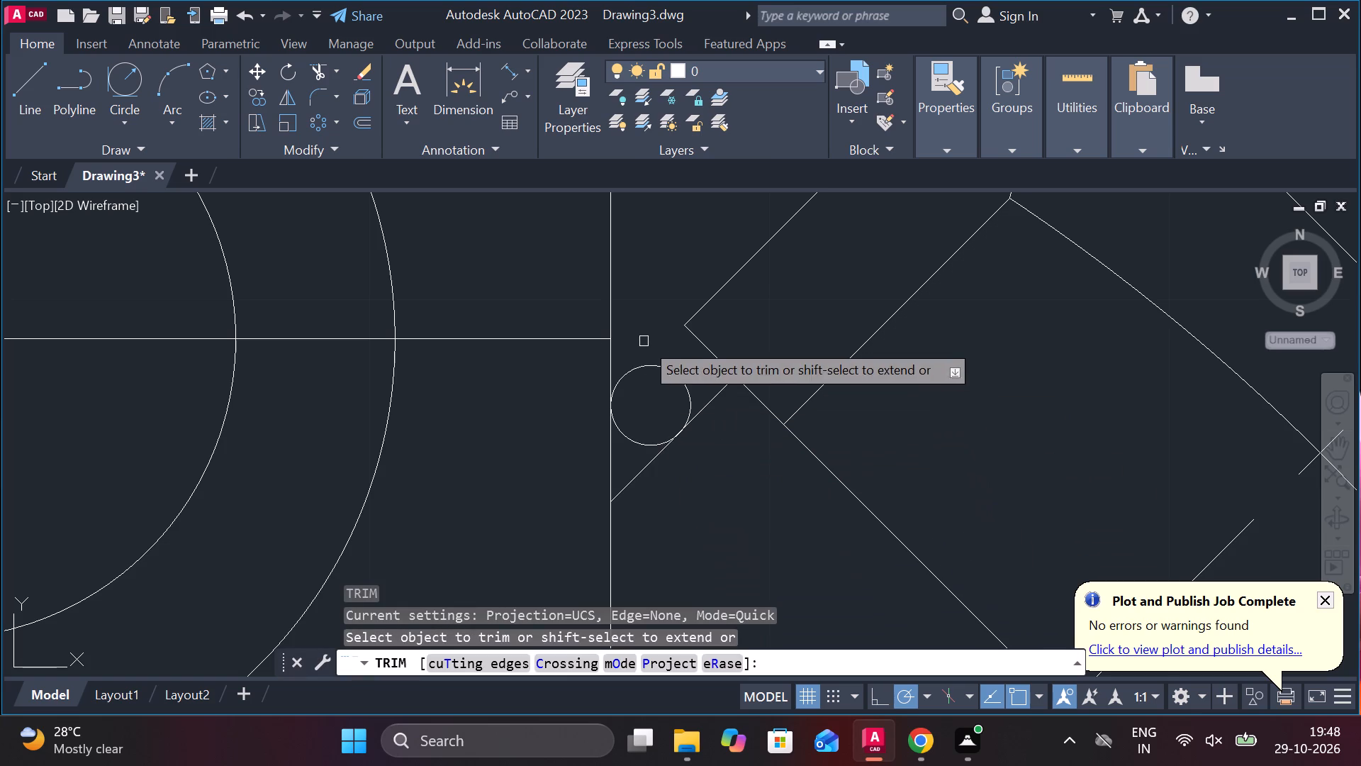
pyautogui.click(634, 477)
pyautogui.click(670, 378)
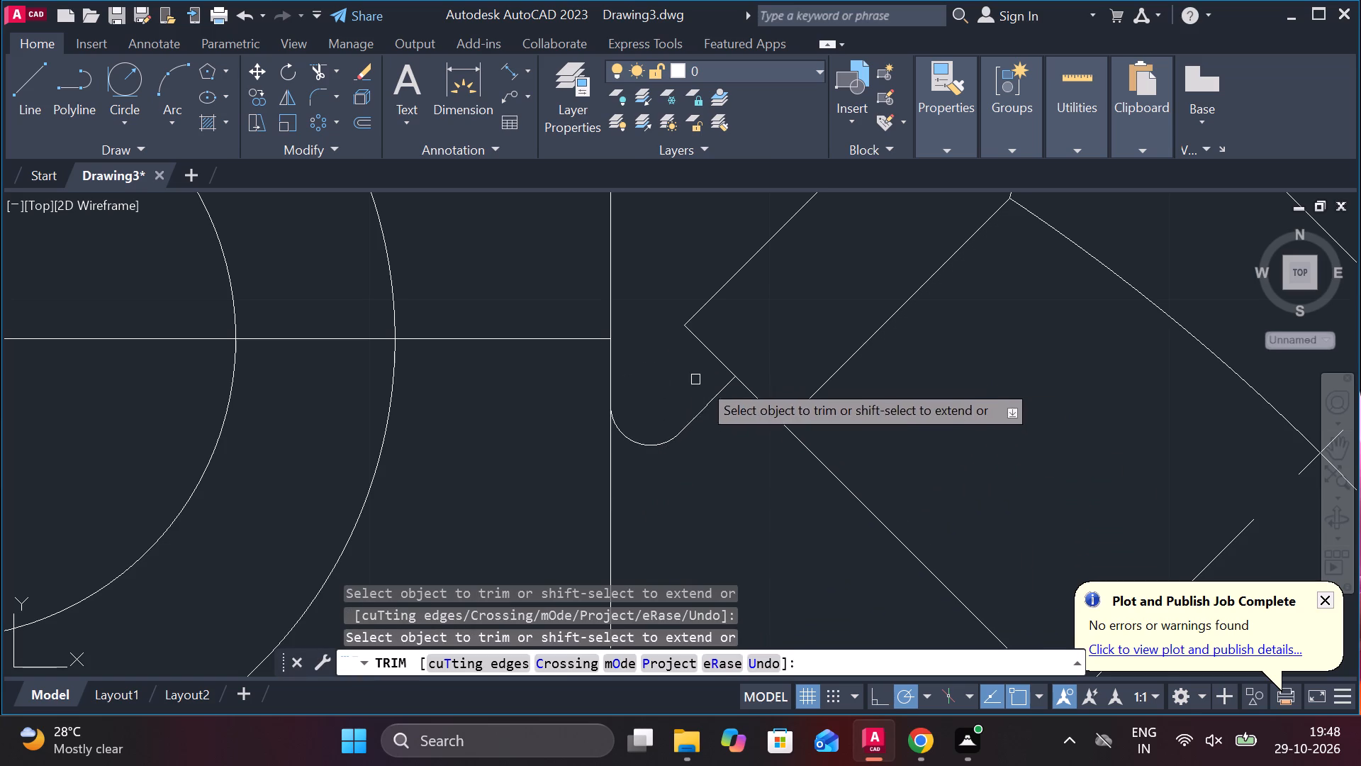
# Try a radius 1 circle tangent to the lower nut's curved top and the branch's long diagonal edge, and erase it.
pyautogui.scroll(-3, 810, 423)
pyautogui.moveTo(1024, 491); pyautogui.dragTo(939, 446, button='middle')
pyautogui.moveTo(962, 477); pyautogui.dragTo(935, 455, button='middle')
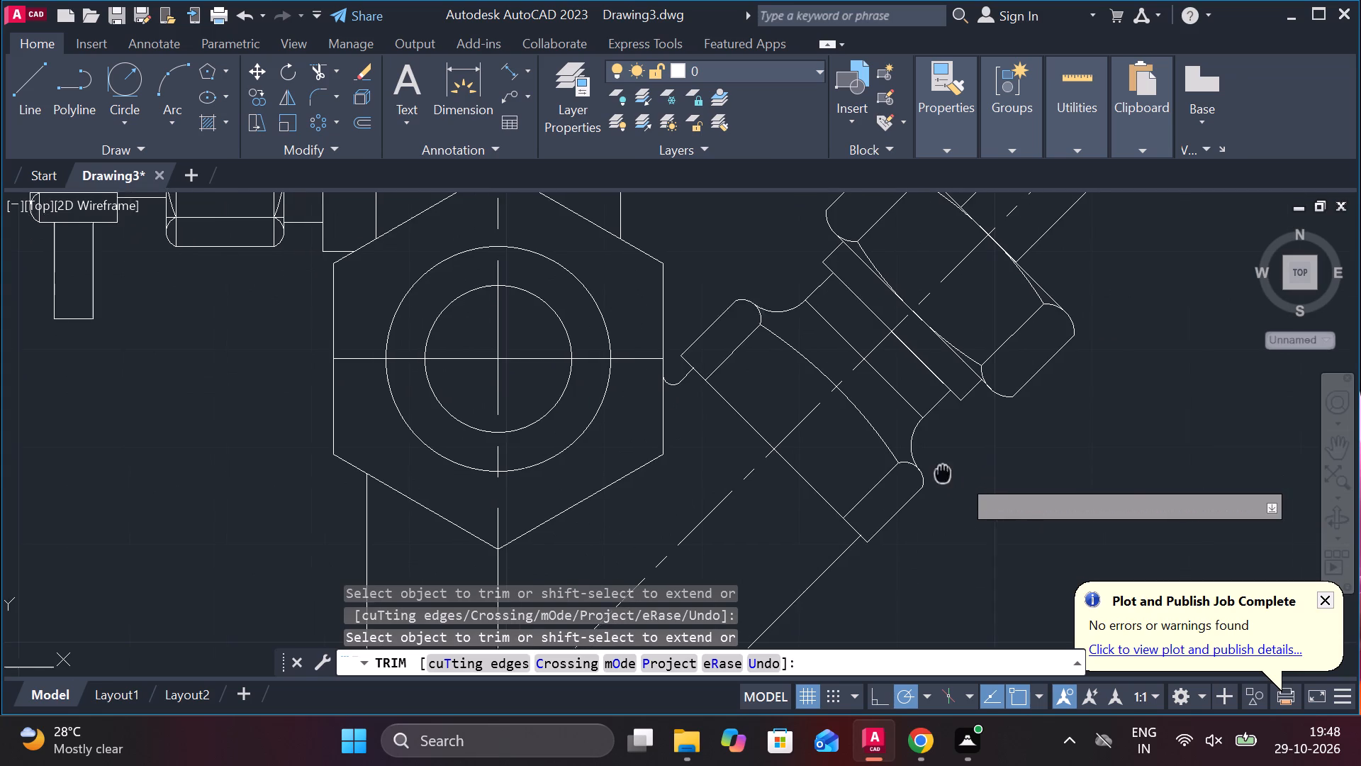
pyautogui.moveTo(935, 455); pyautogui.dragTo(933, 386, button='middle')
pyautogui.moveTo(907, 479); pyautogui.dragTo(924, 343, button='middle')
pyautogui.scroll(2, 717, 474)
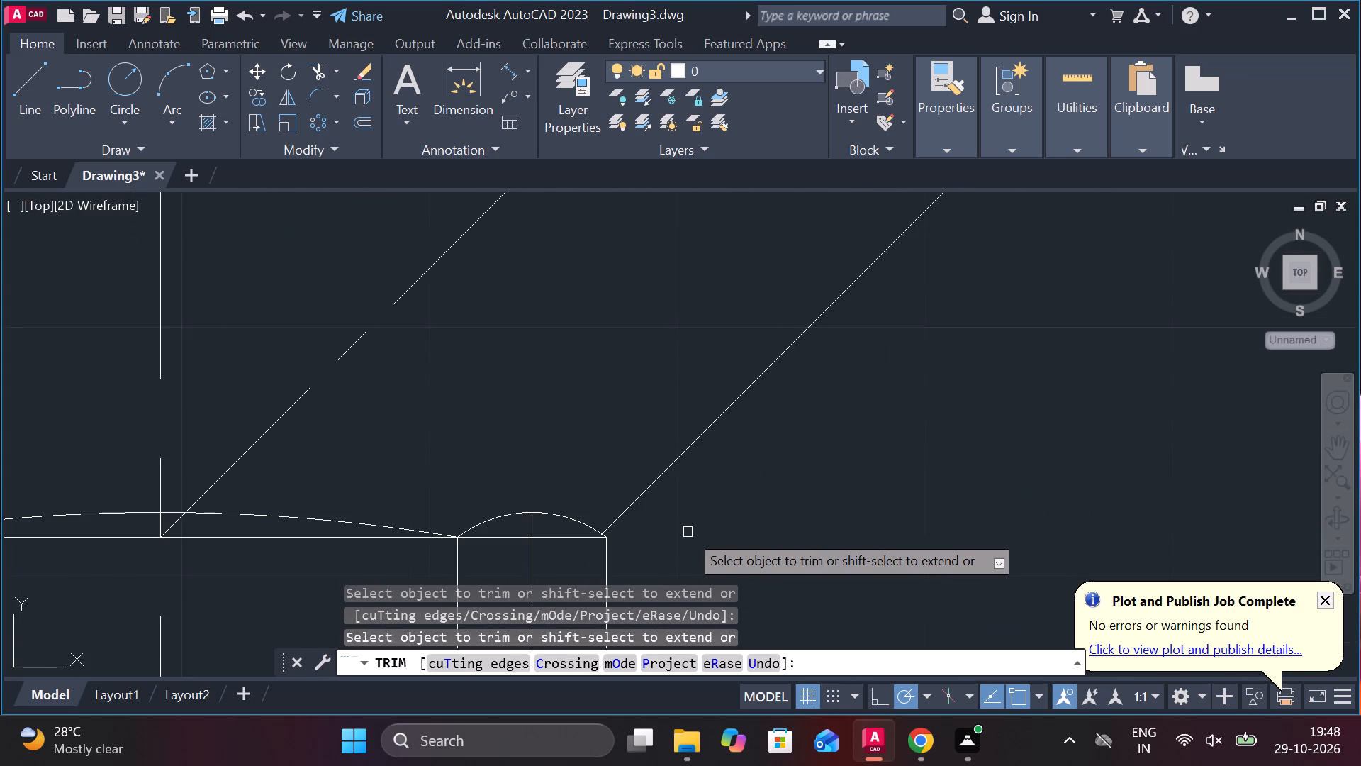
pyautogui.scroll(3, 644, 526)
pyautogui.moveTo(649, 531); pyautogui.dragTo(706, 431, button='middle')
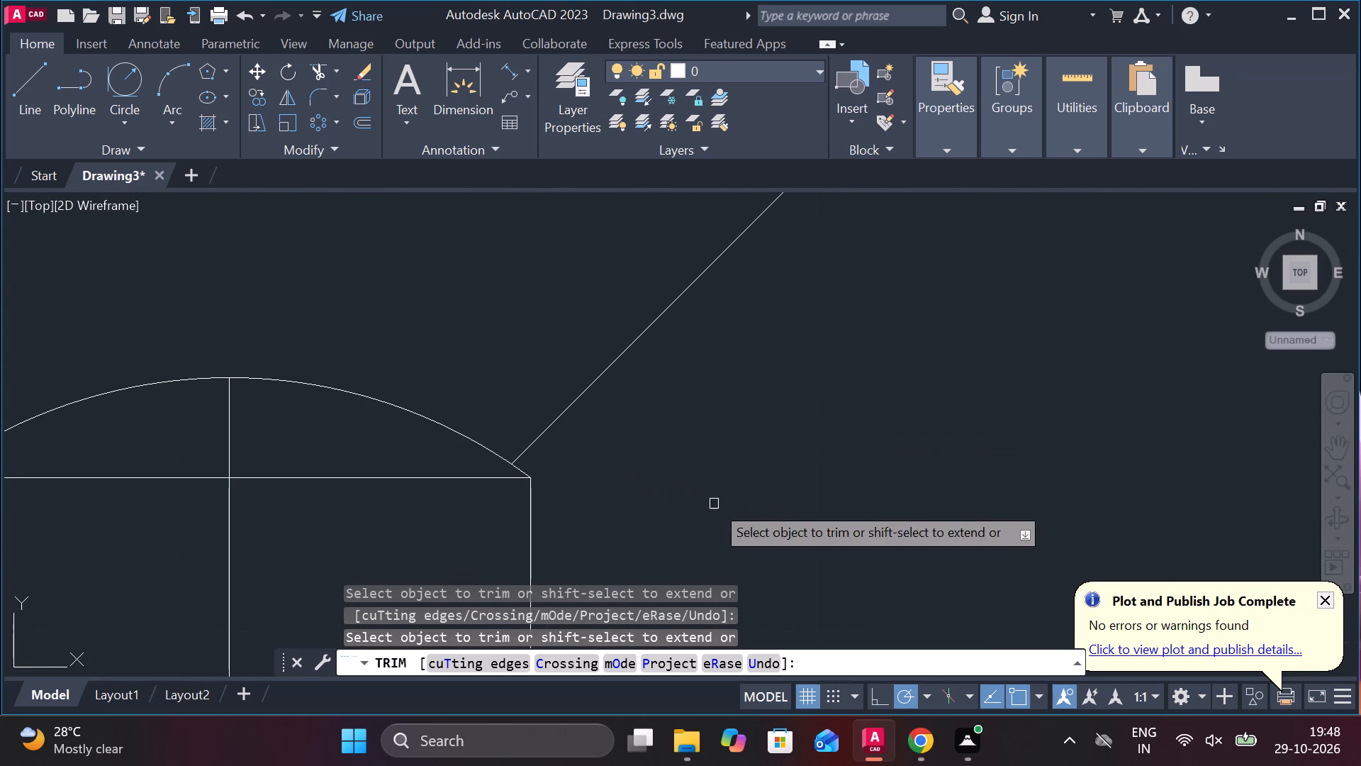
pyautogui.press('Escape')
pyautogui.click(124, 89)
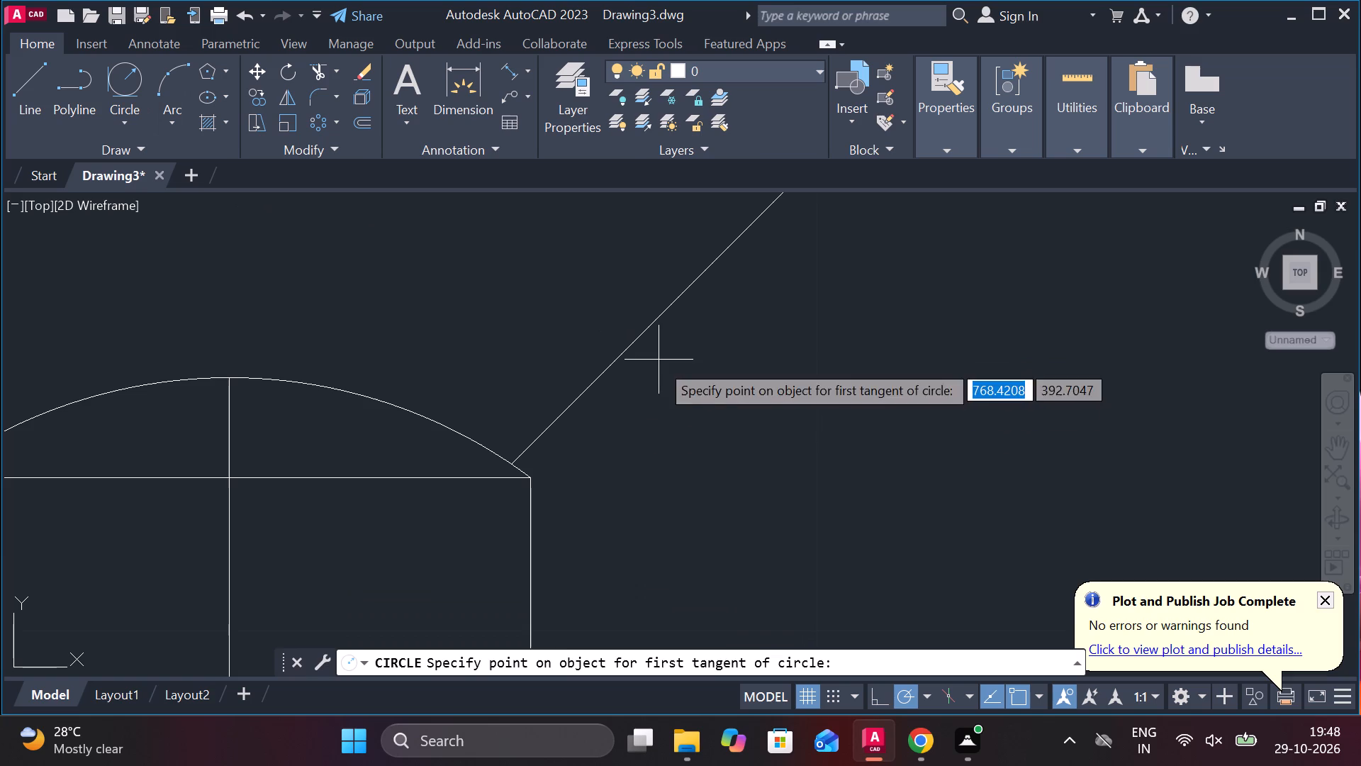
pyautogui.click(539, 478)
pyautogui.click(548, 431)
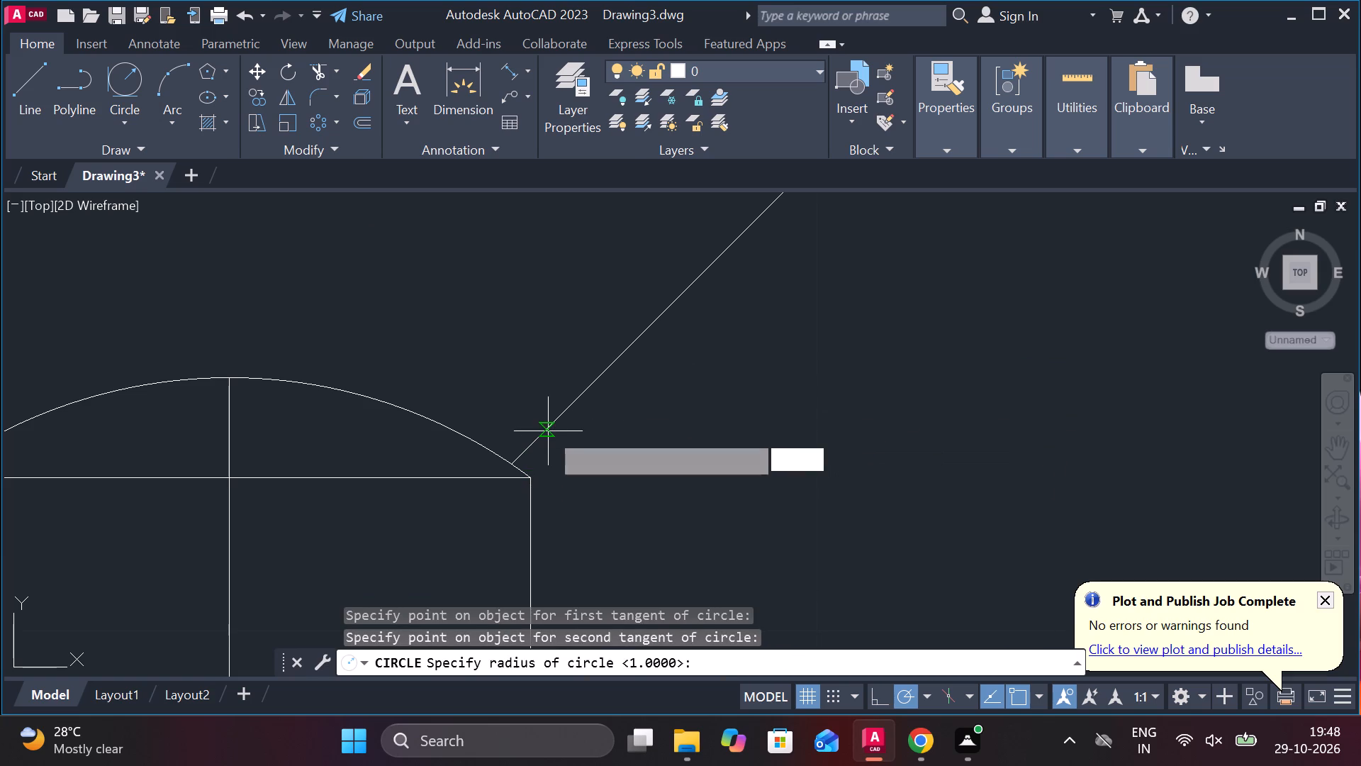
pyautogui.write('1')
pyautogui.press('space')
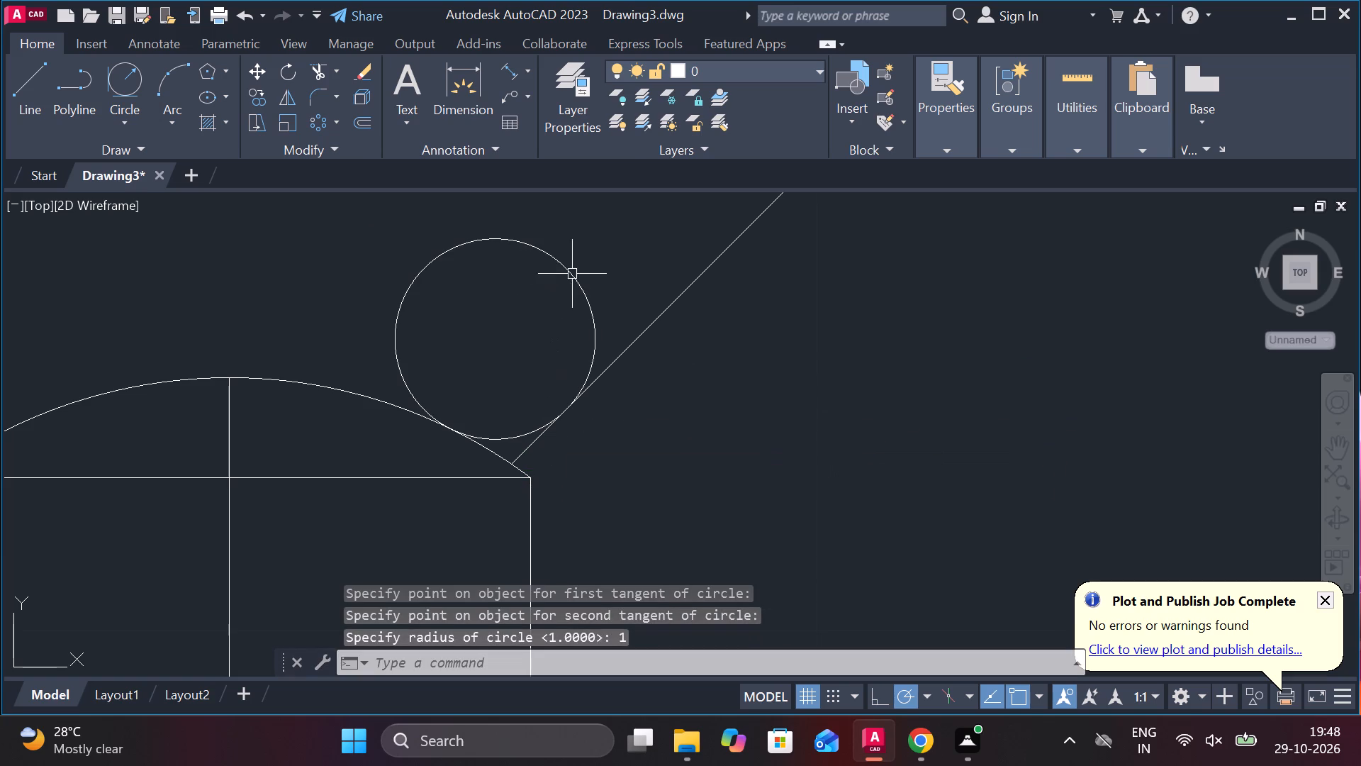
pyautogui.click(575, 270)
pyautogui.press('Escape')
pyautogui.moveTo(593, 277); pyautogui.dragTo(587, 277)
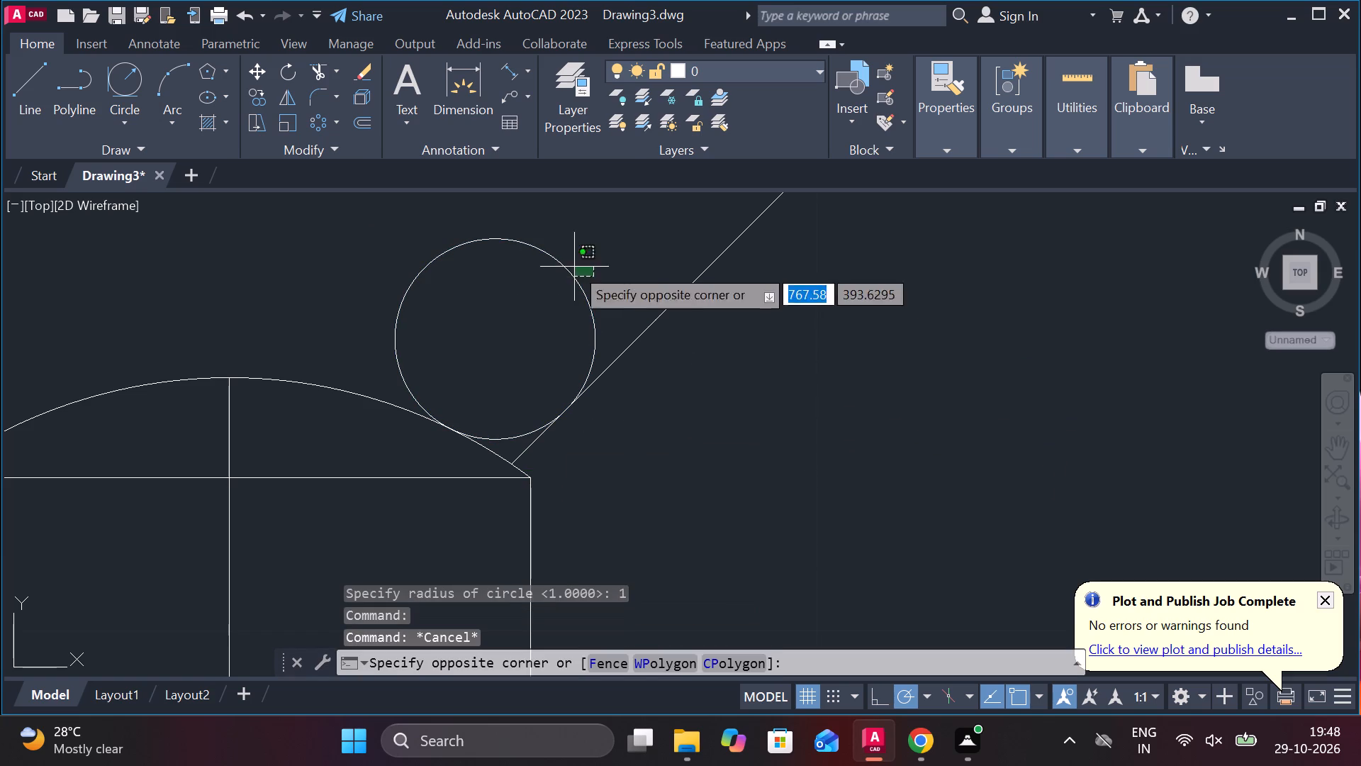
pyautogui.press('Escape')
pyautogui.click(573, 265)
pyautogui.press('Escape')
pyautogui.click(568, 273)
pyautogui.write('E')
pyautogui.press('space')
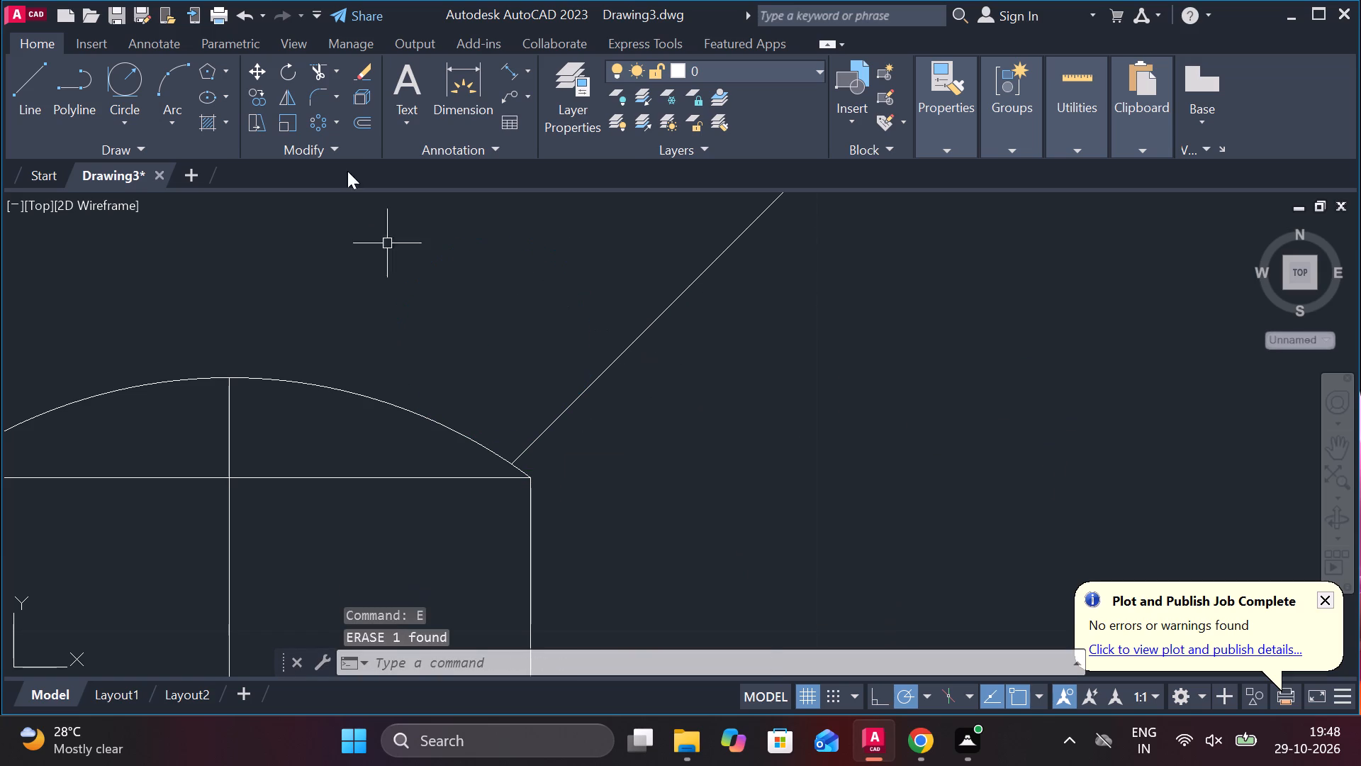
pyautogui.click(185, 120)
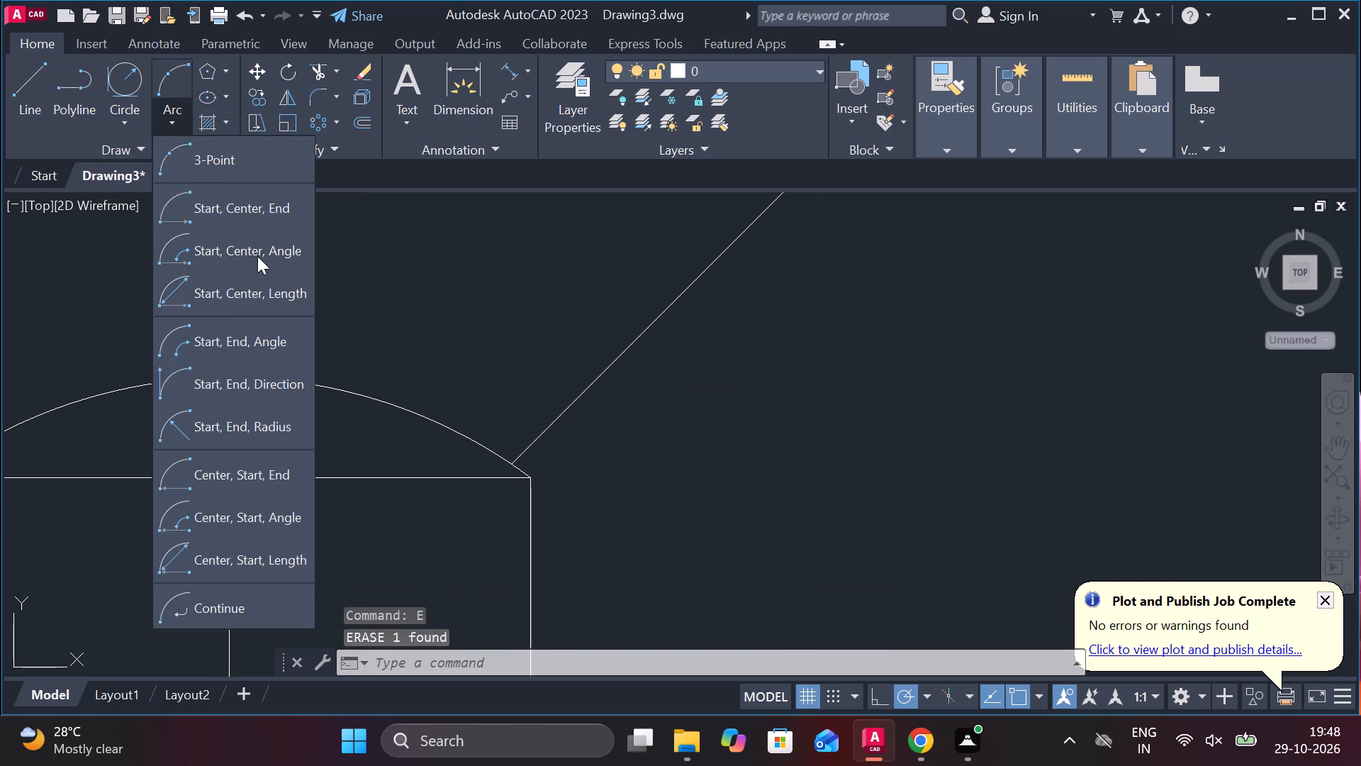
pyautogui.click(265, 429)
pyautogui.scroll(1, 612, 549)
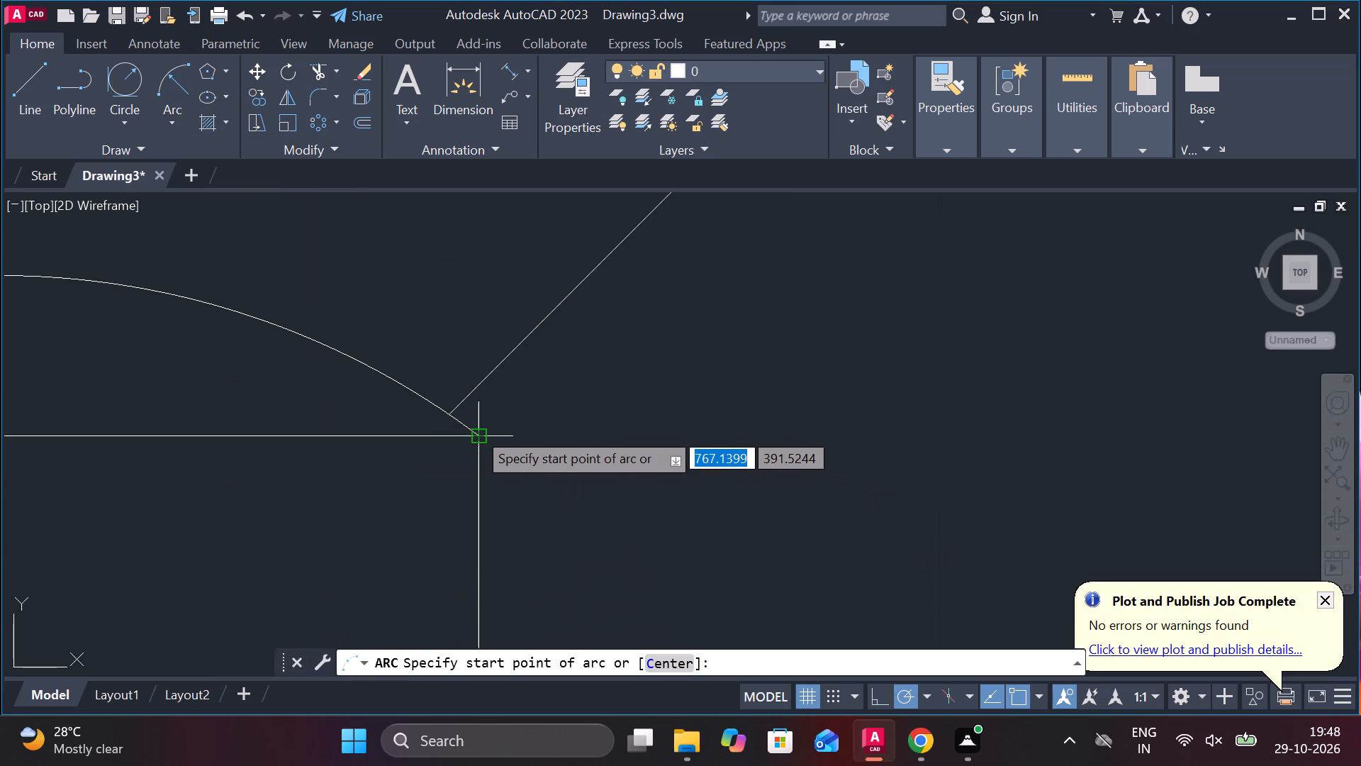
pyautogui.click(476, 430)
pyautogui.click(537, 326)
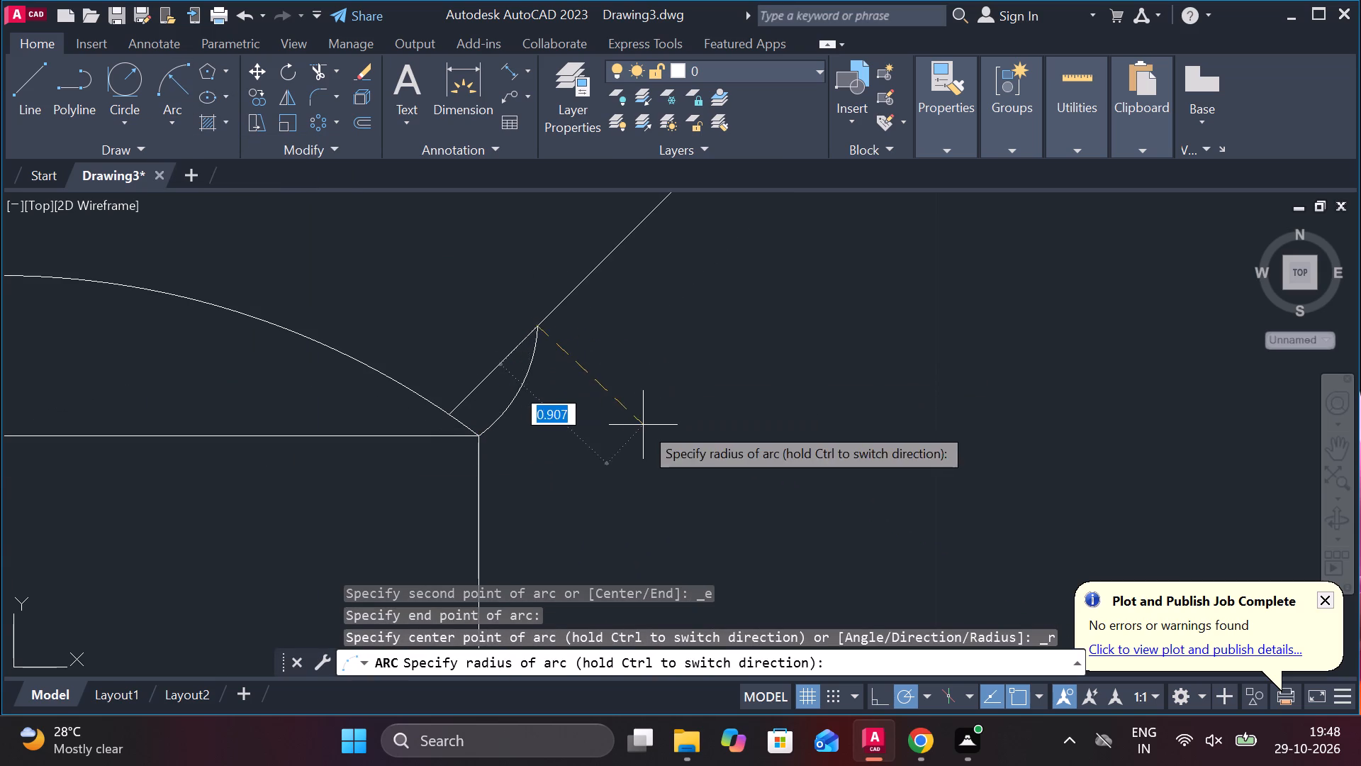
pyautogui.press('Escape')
# Draw a three-point arc from the branch's long diagonal edge through the lower nut's upper corner, ending beyond the nut.
pyautogui.press('space')
pyautogui.click(550, 345)
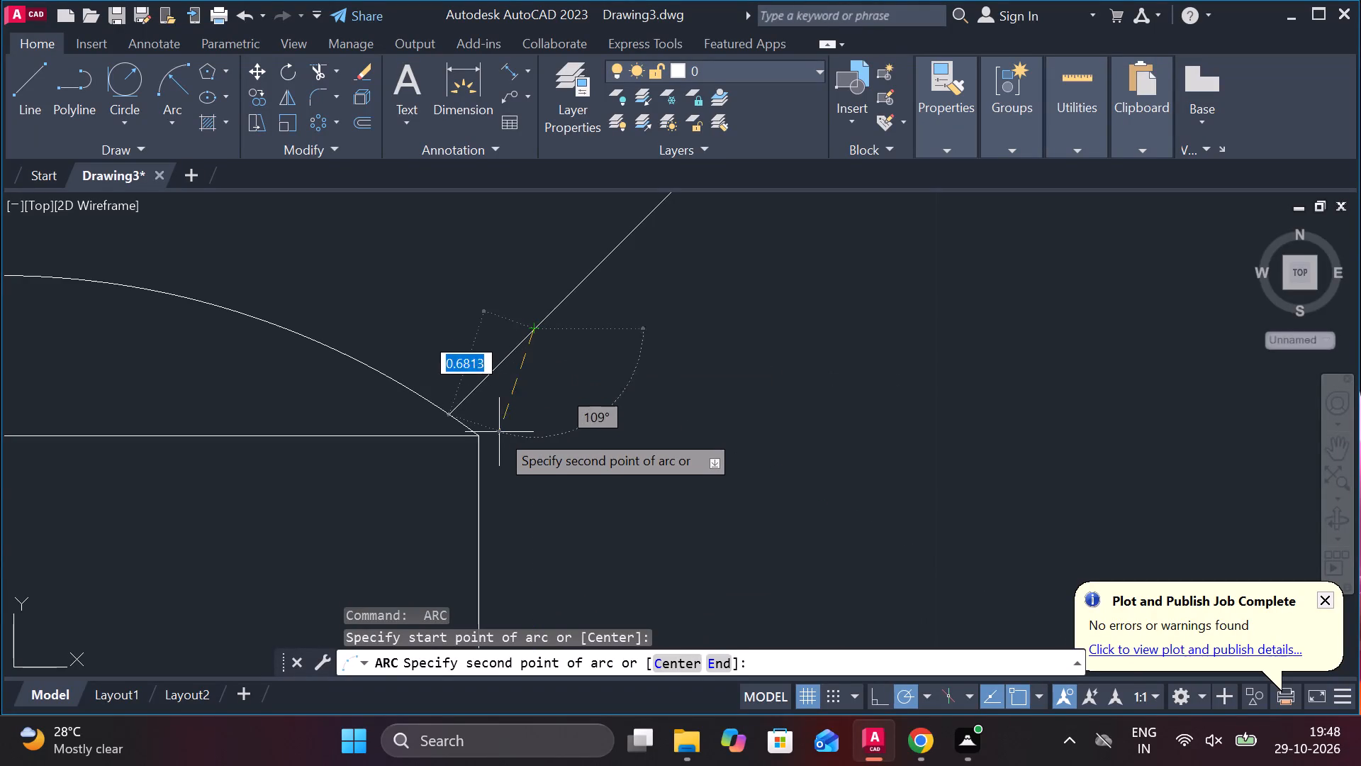
pyautogui.click(485, 439)
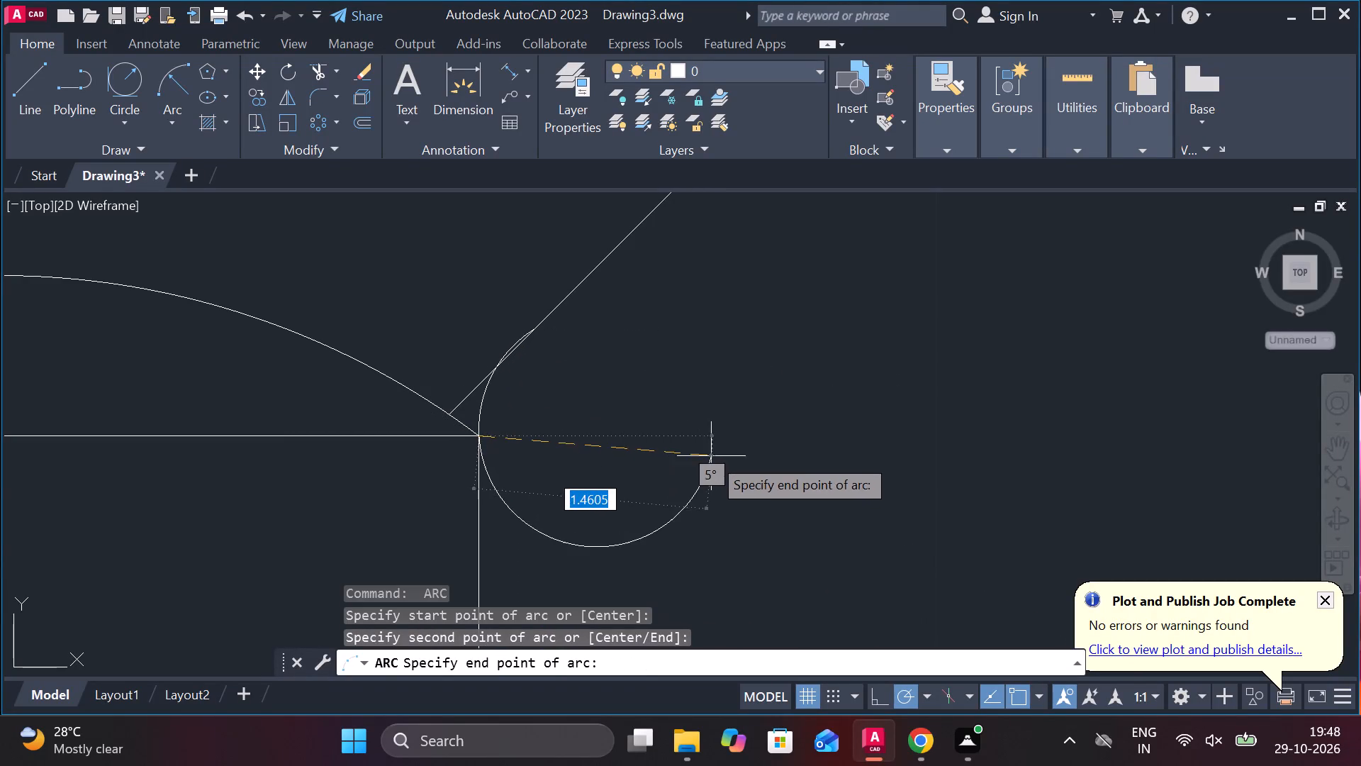
pyautogui.click(759, 448)
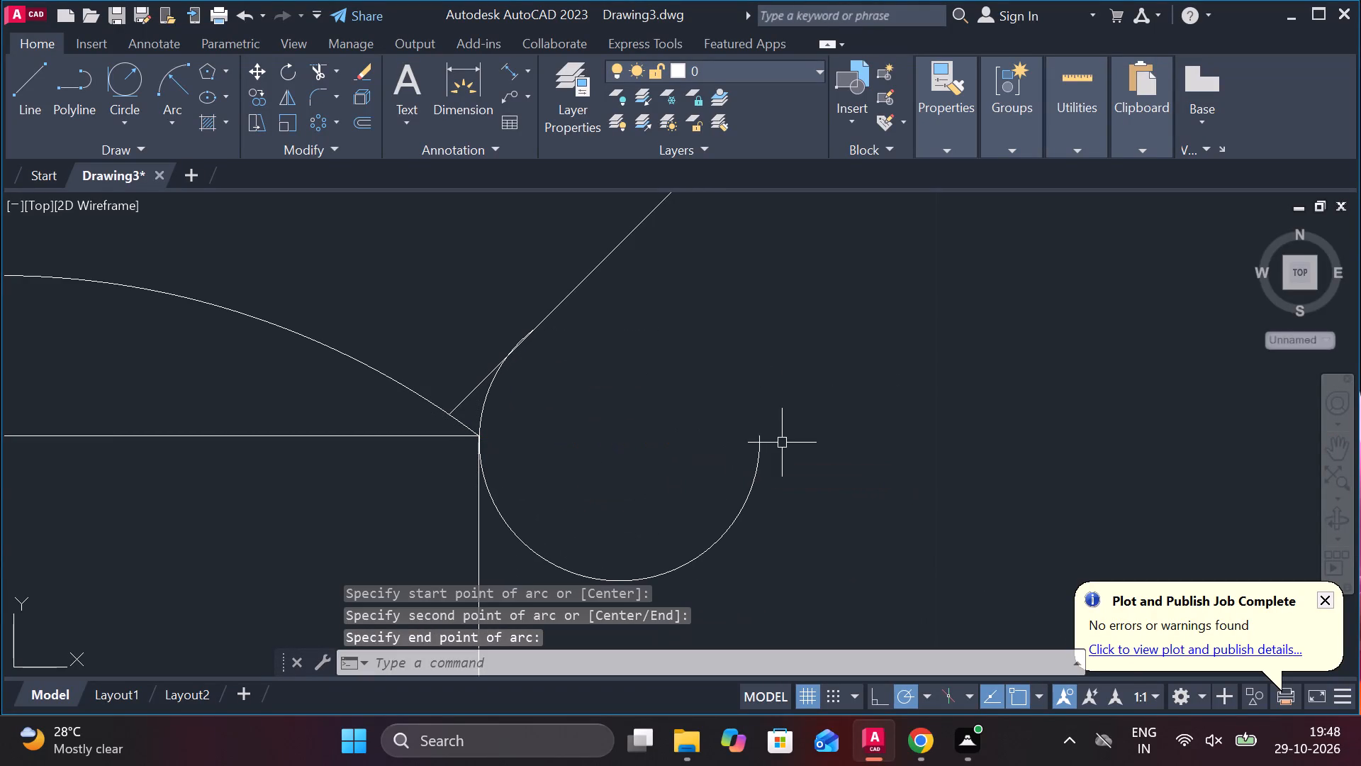
# Trim the diagonal edge's end and the arc's excess at both ends, leaving a rounded transition to the lower nut's corner.
pyautogui.write('TR')
pyautogui.press('space')
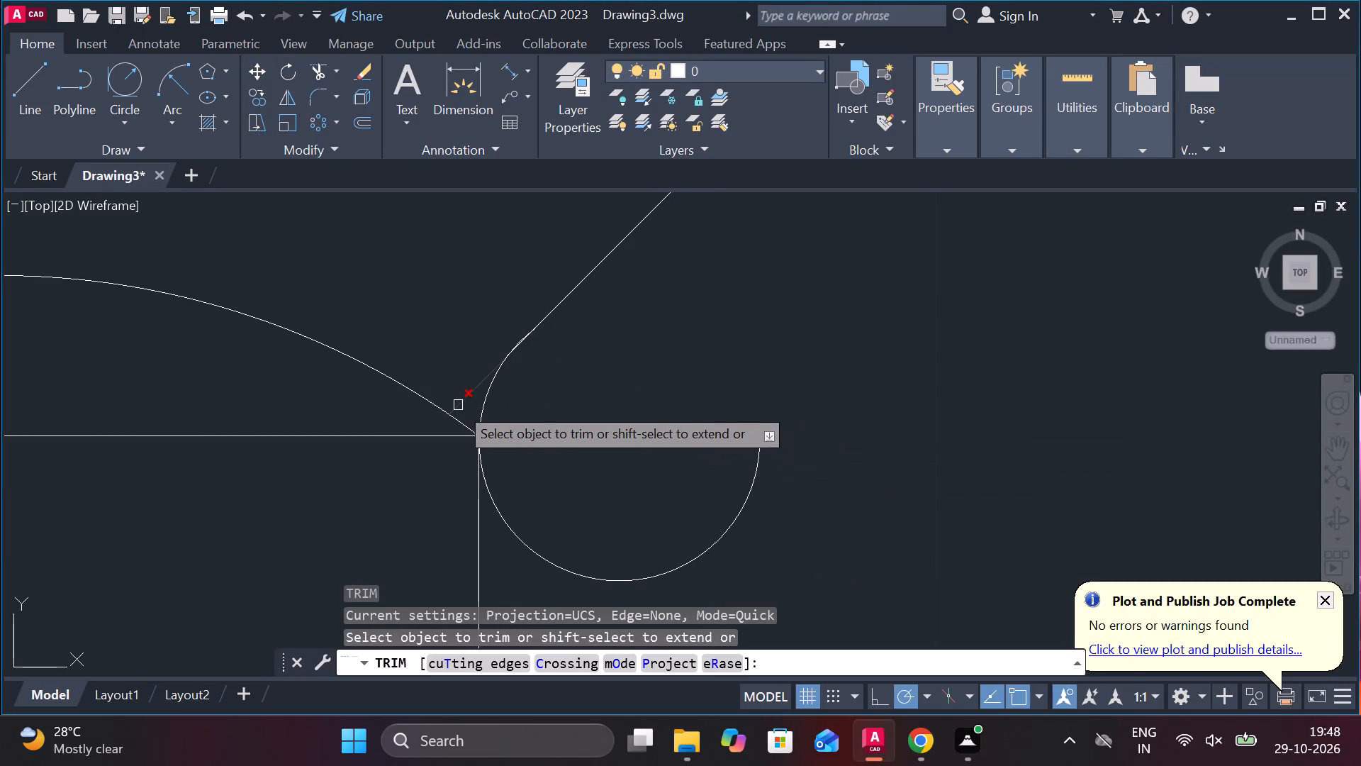
pyautogui.click(458, 405)
pyautogui.click(491, 477)
pyautogui.click(493, 496)
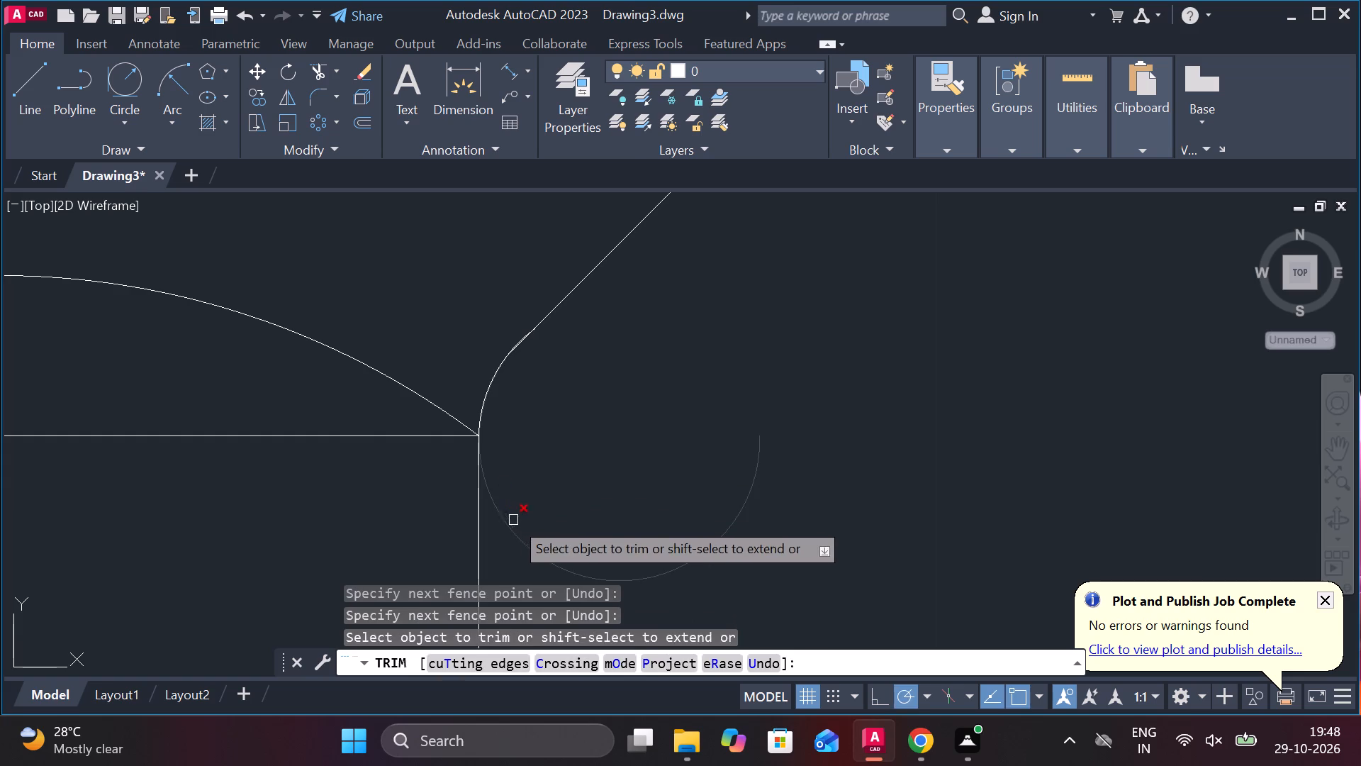
pyautogui.click(513, 520)
pyautogui.click(508, 547)
pyautogui.scroll(-2, 561, 506)
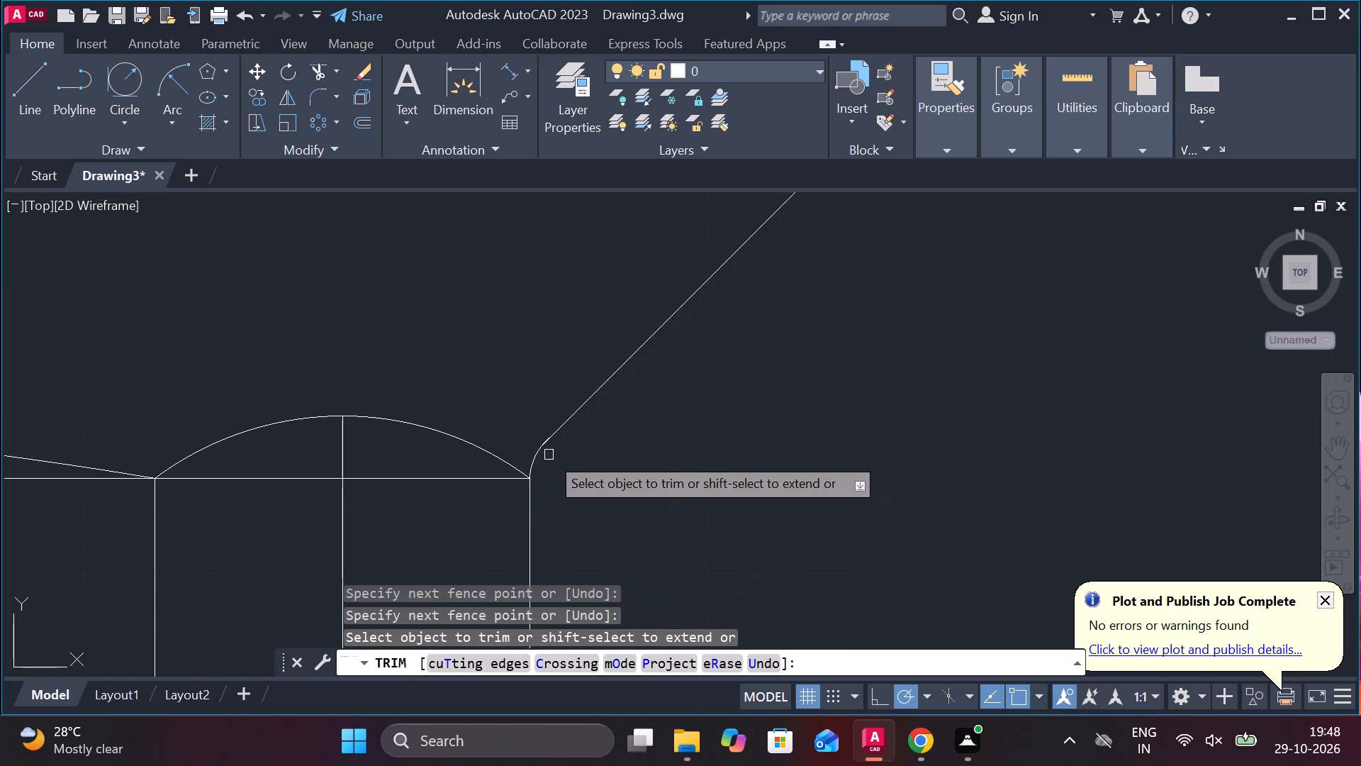
pyautogui.scroll(3, 547, 452)
pyautogui.click(514, 417)
pyautogui.scroll(-3, 817, 436)
pyautogui.press('Escape')
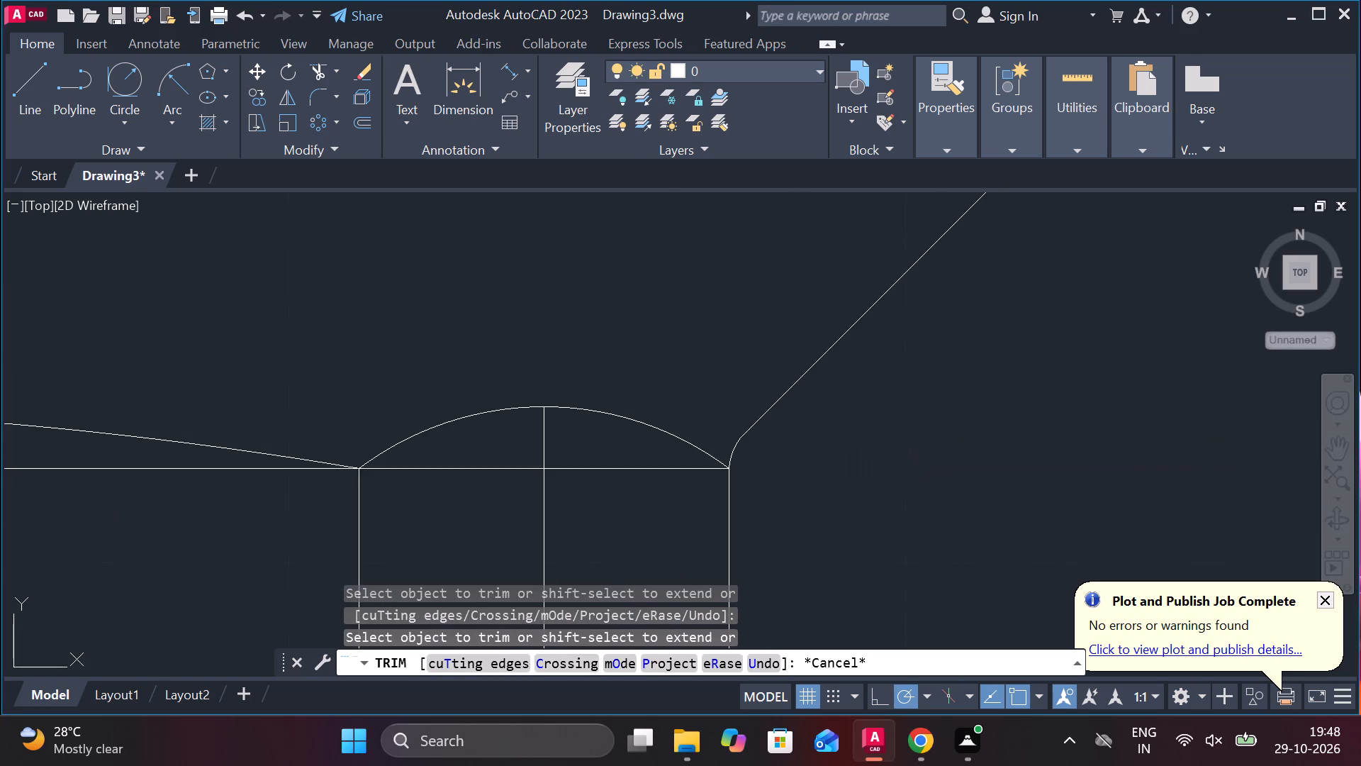
# Measure the aligned distance between the branch's two parallel diagonal edges where they meet the lower collar's face.
pyautogui.scroll(-4, 924, 424)
pyautogui.moveTo(1009, 420); pyautogui.dragTo(935, 494, button='middle')
pyautogui.moveTo(1030, 438); pyautogui.dragTo(844, 472, button='middle')
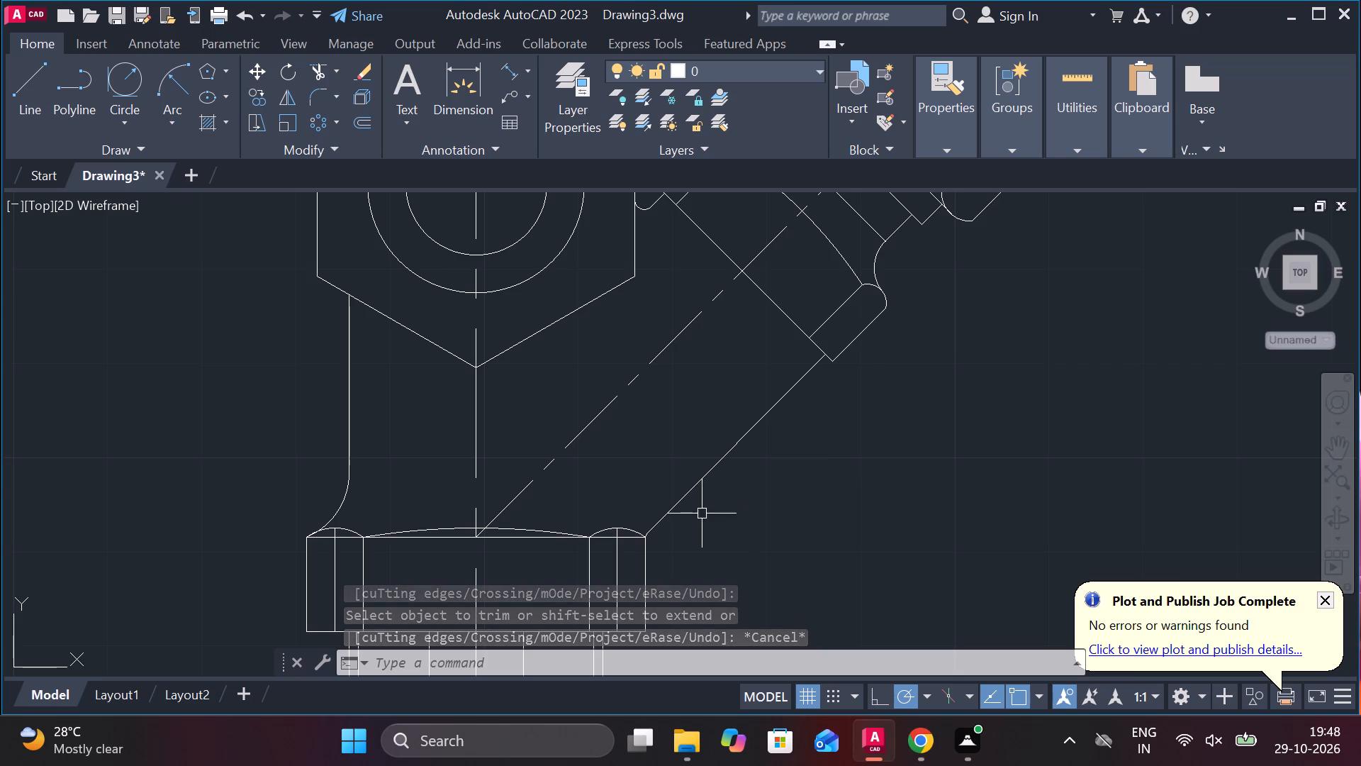
pyautogui.scroll(1, 715, 534)
pyautogui.moveTo(766, 473); pyautogui.dragTo(730, 626, button='middle')
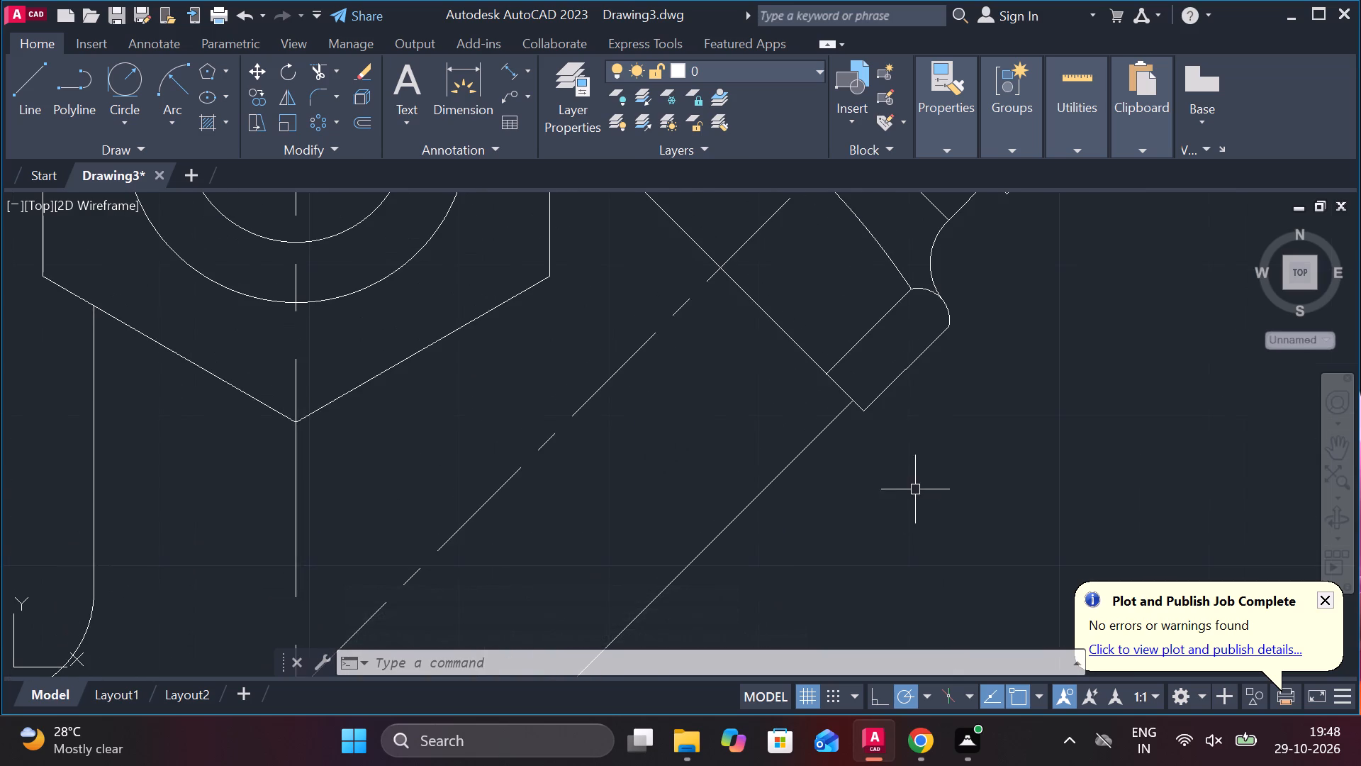
pyautogui.scroll(-1, 932, 454)
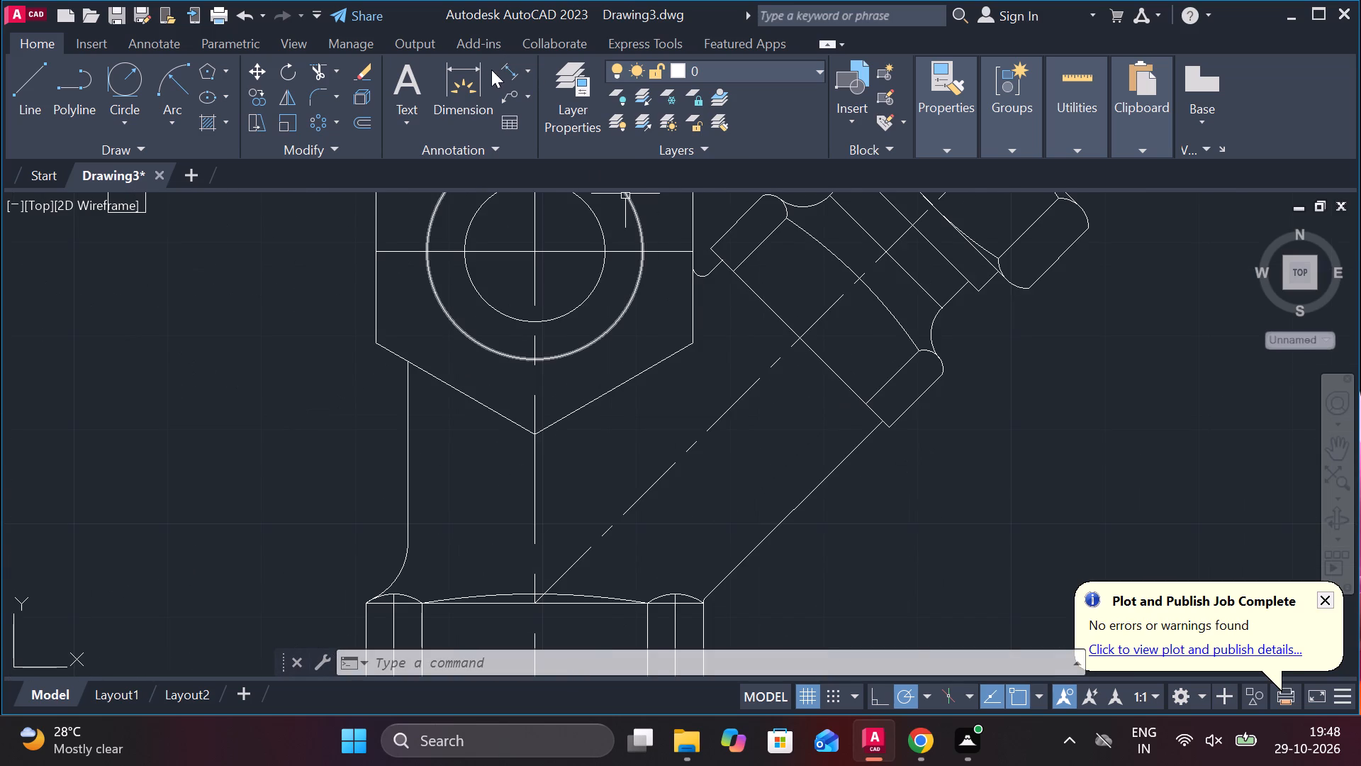
pyautogui.click(514, 70)
pyautogui.scroll(3, 791, 289)
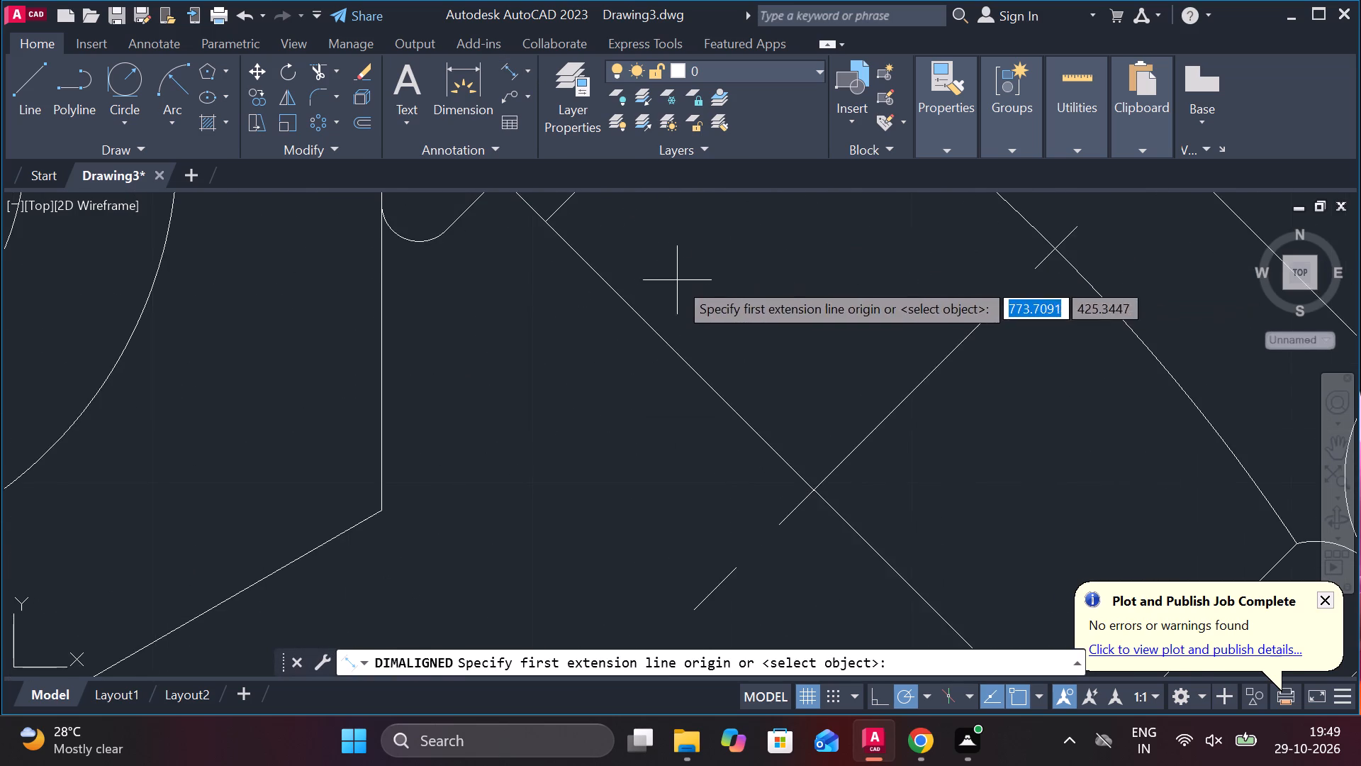
pyautogui.moveTo(724, 390); pyautogui.dragTo(727, 423, button='middle')
pyautogui.moveTo(611, 309); pyautogui.dragTo(628, 394, button='middle')
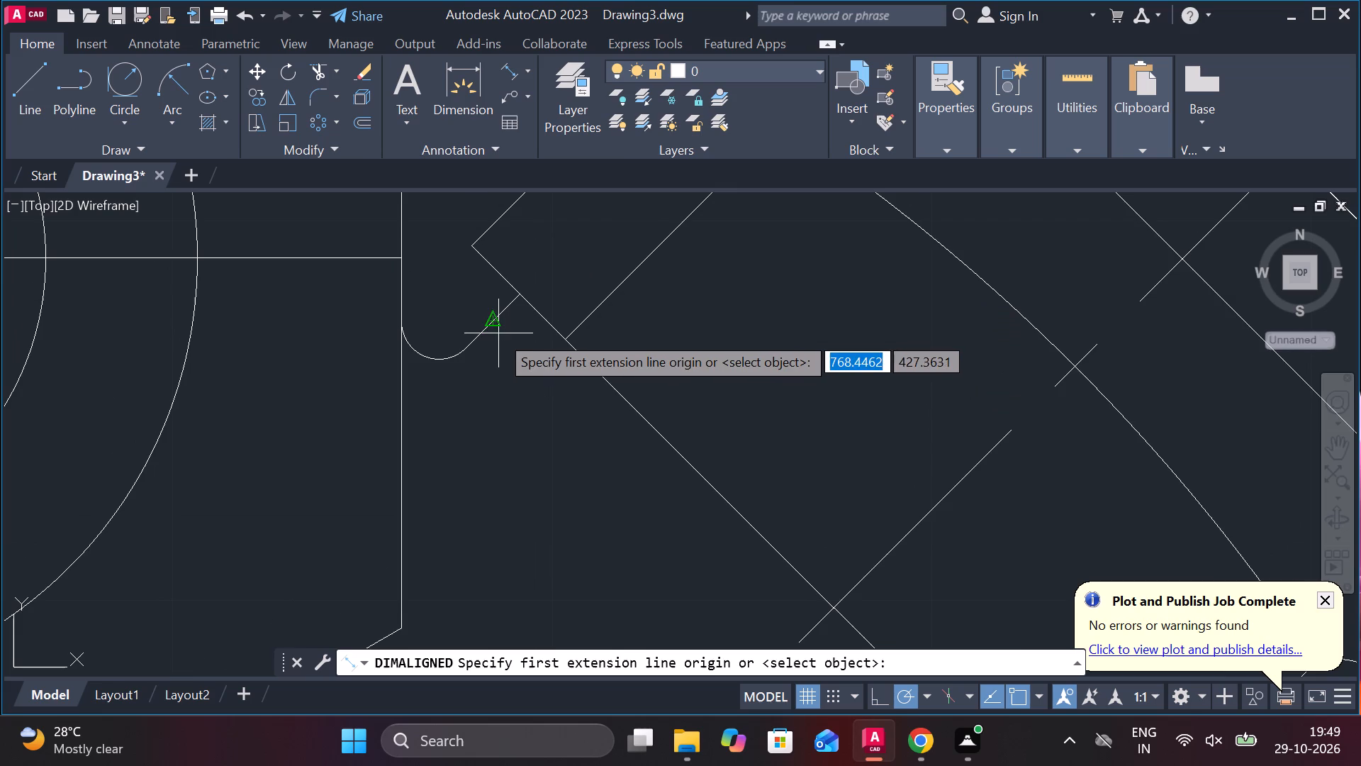
pyautogui.click(498, 333)
pyautogui.scroll(-3, 498, 333)
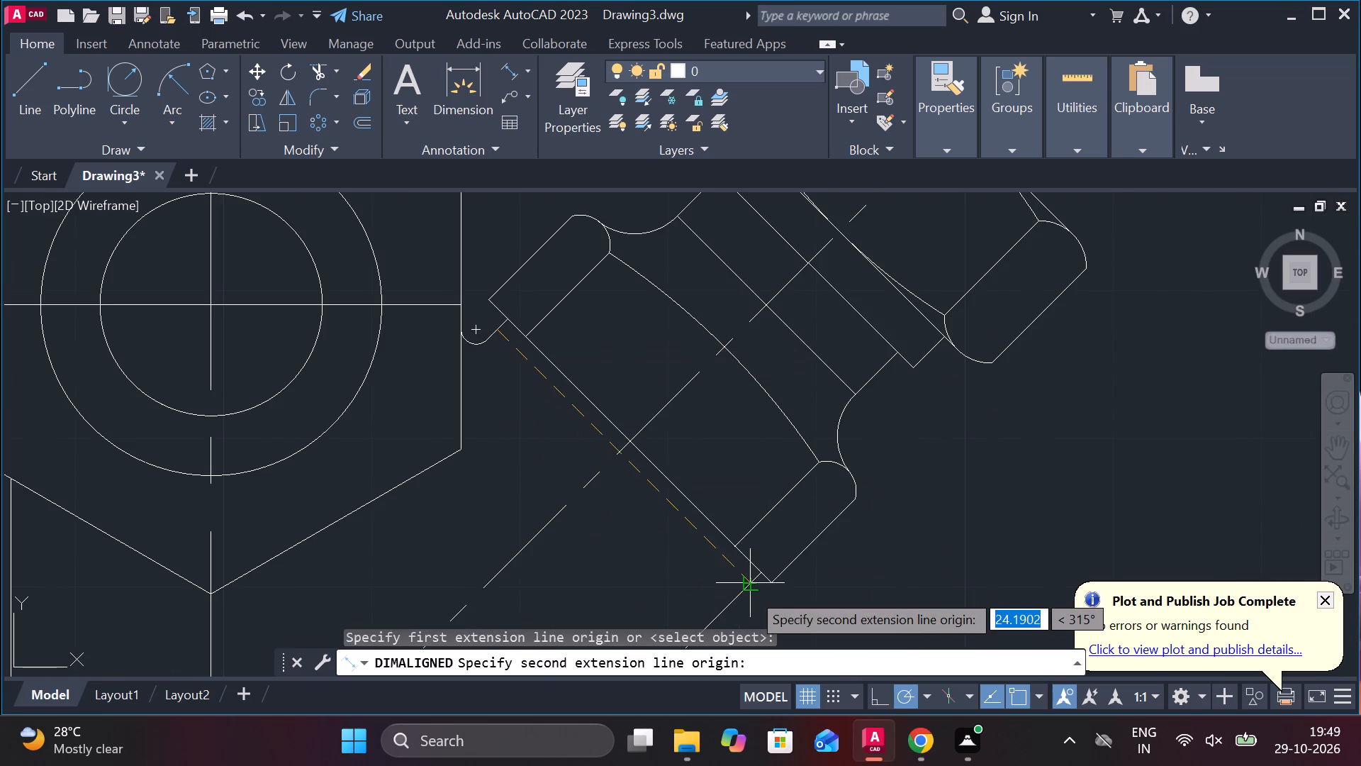
pyautogui.click(750, 591)
pyautogui.moveTo(673, 570); pyautogui.dragTo(674, 570, button='middle')
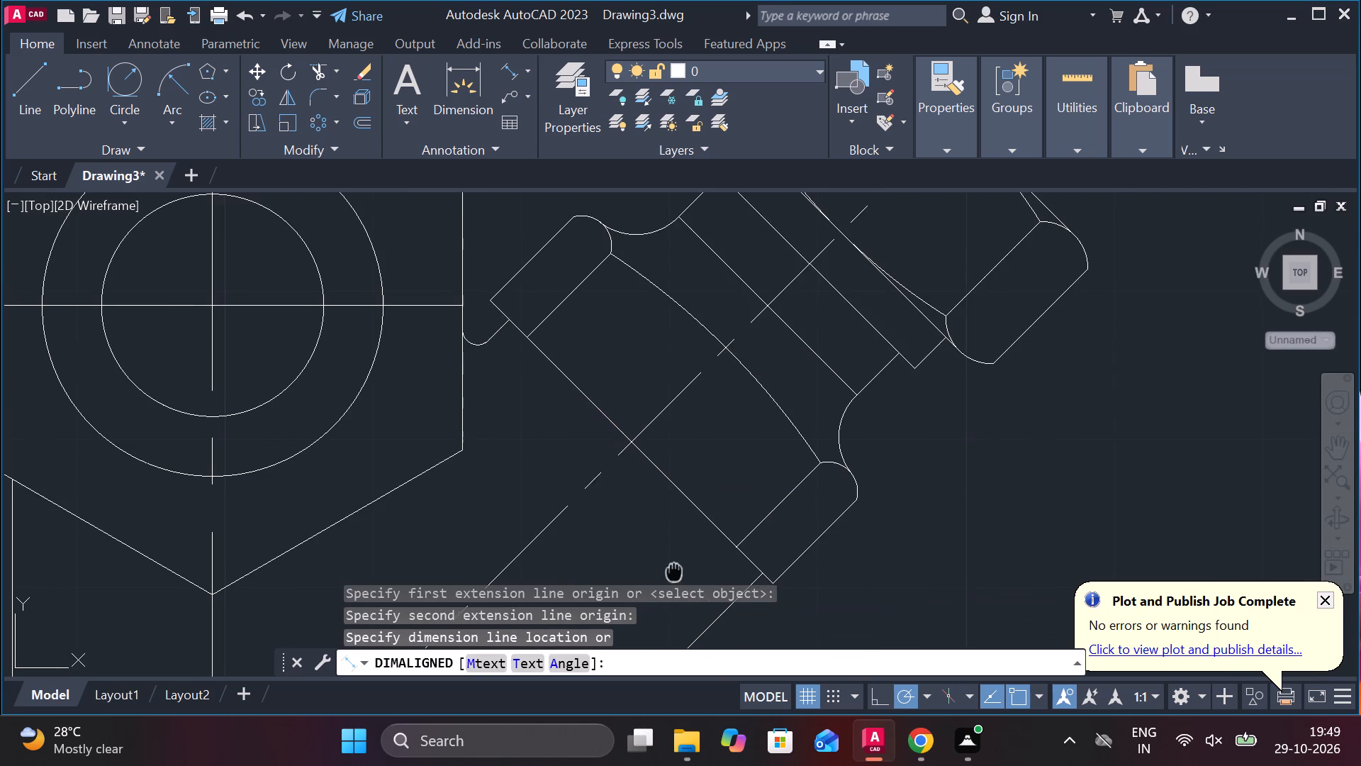
pyautogui.moveTo(674, 570); pyautogui.dragTo(678, 538, button='middle')
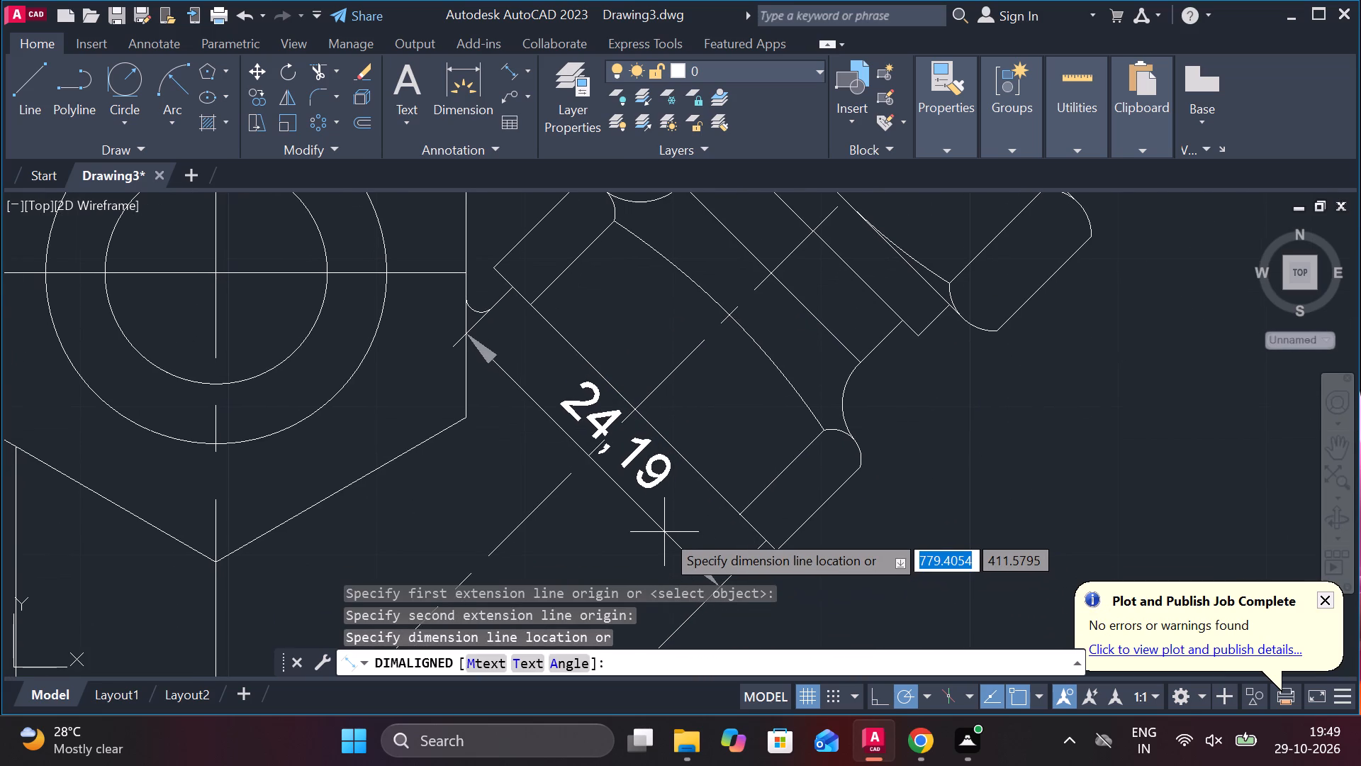
pyautogui.press('Escape')
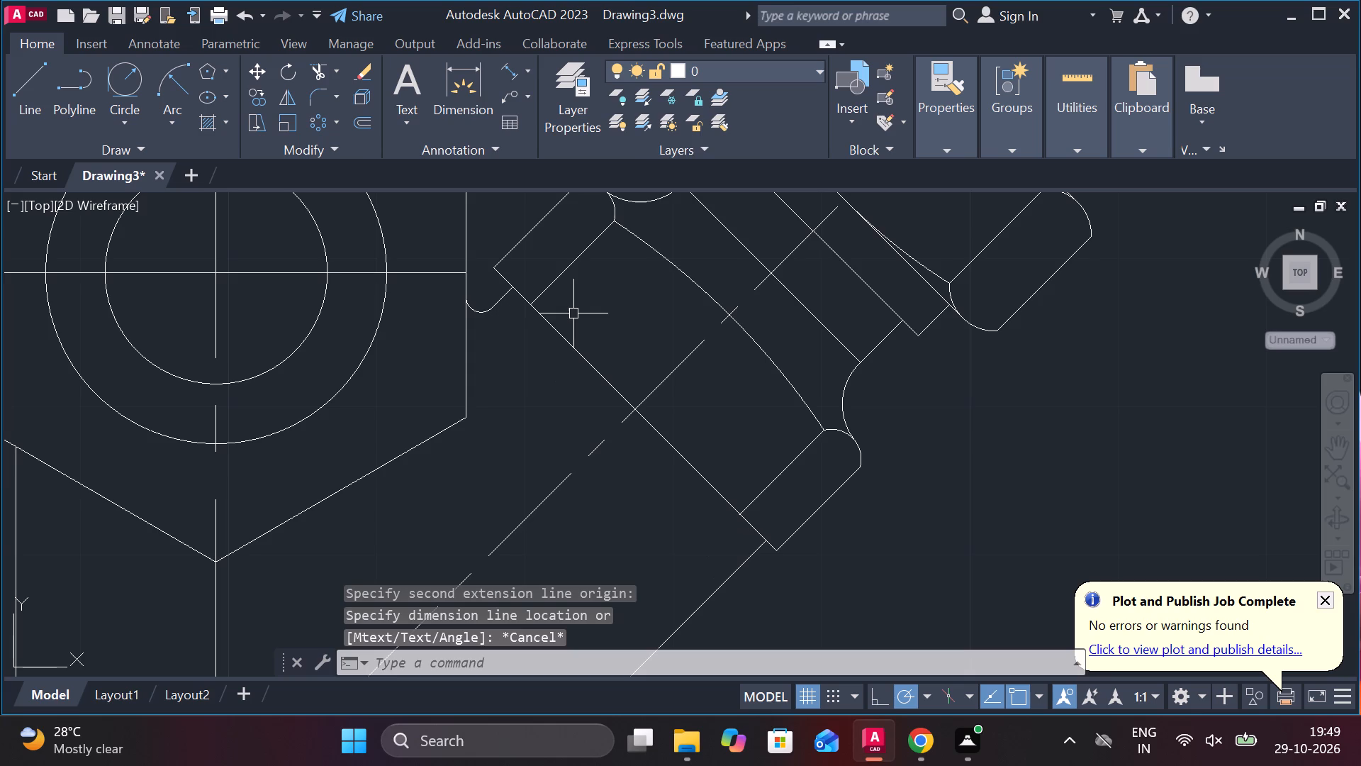
# Measure the aligned distance from the branch's short diagonal edge to its centreline along the lower collar's face.
pyautogui.click(513, 66)
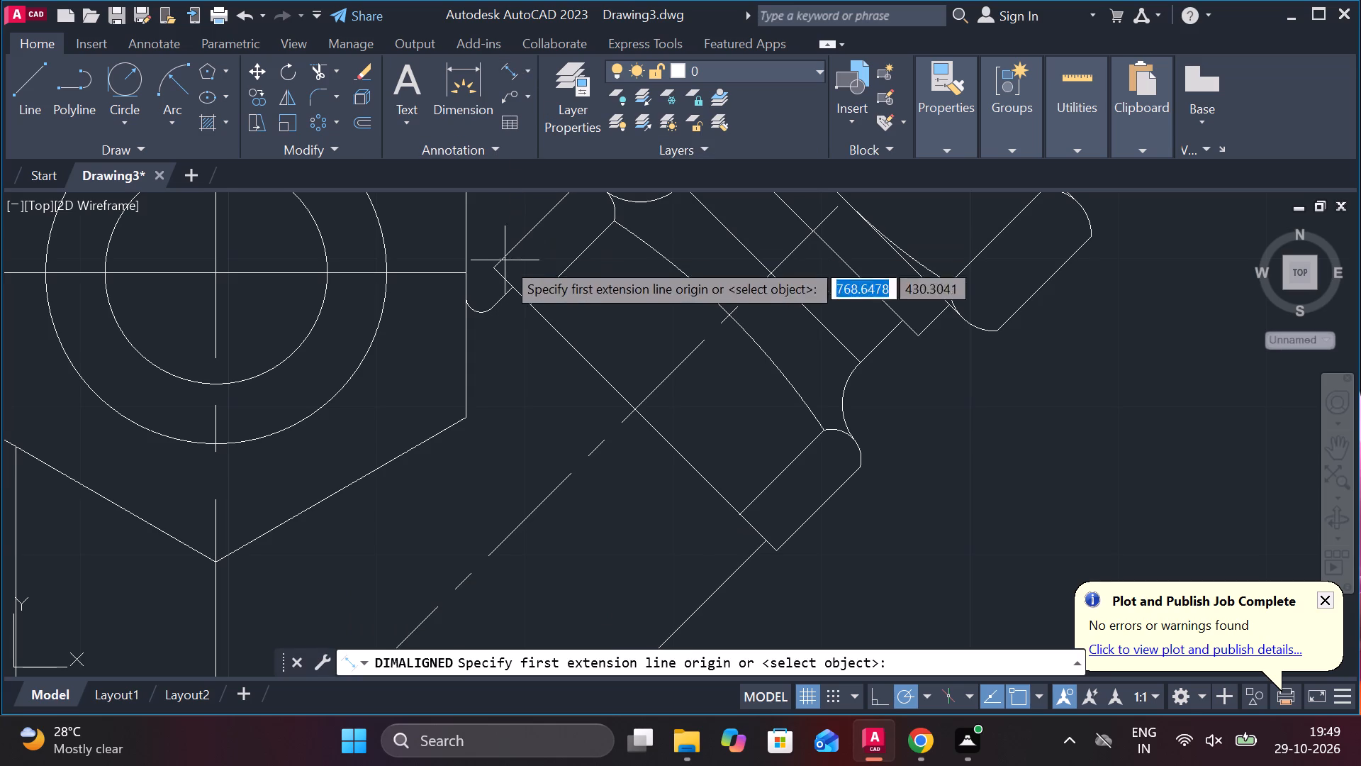
pyautogui.click(513, 291)
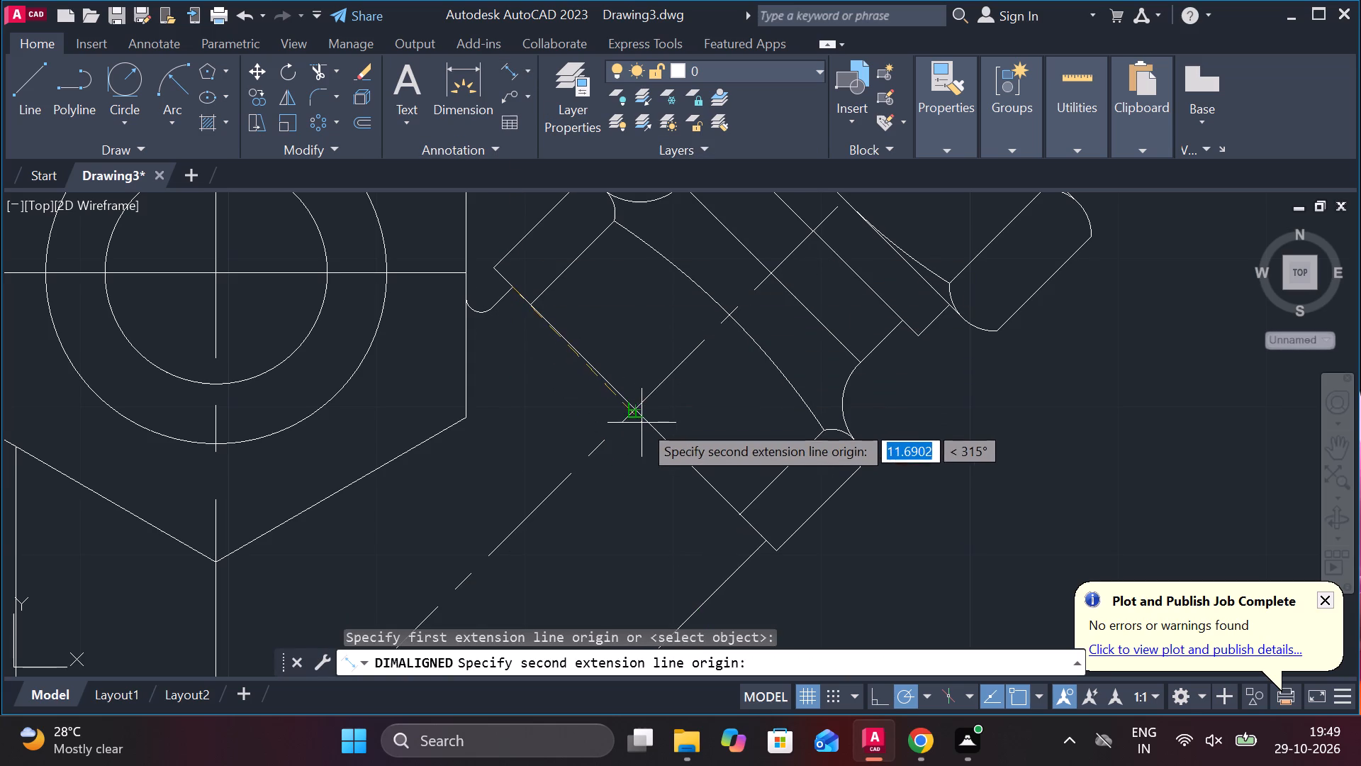
pyautogui.click(635, 413)
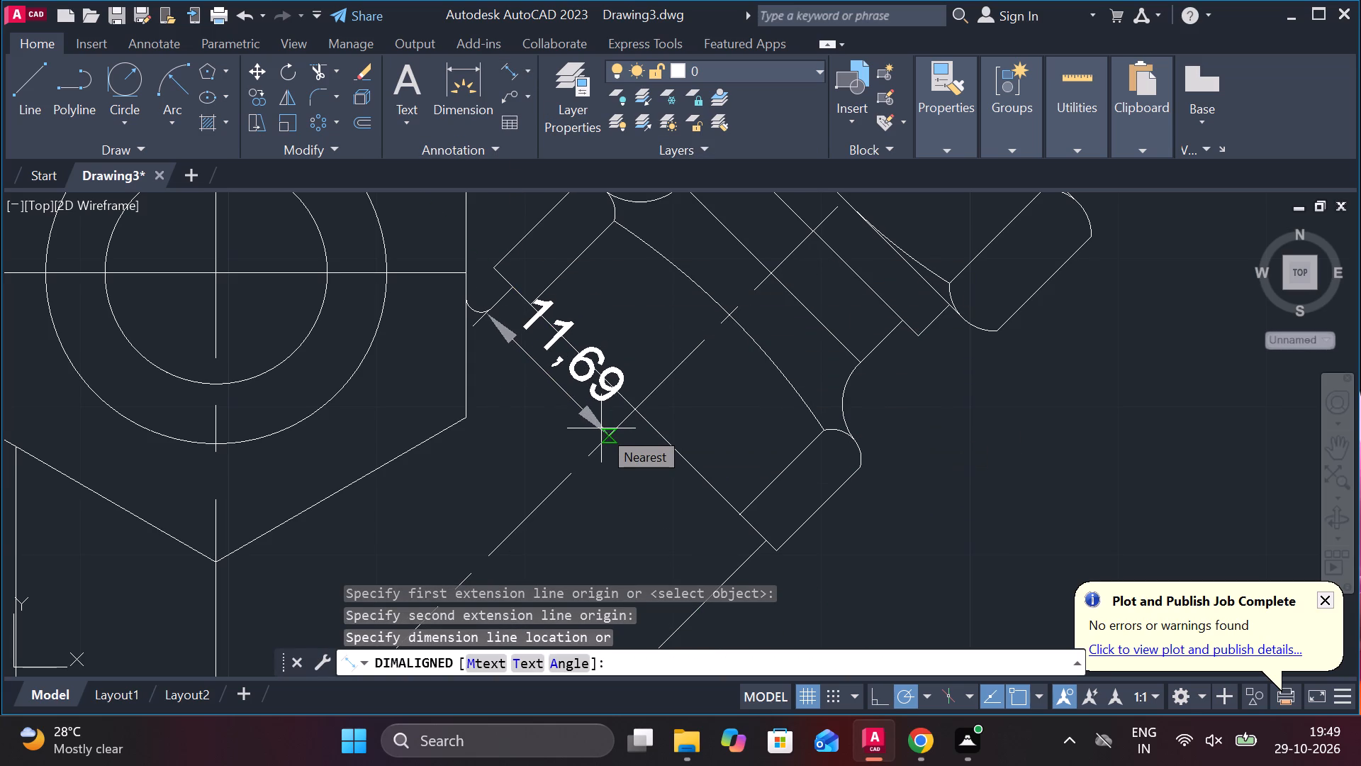
pyautogui.scroll(-1, 620, 428)
pyautogui.press('Escape')
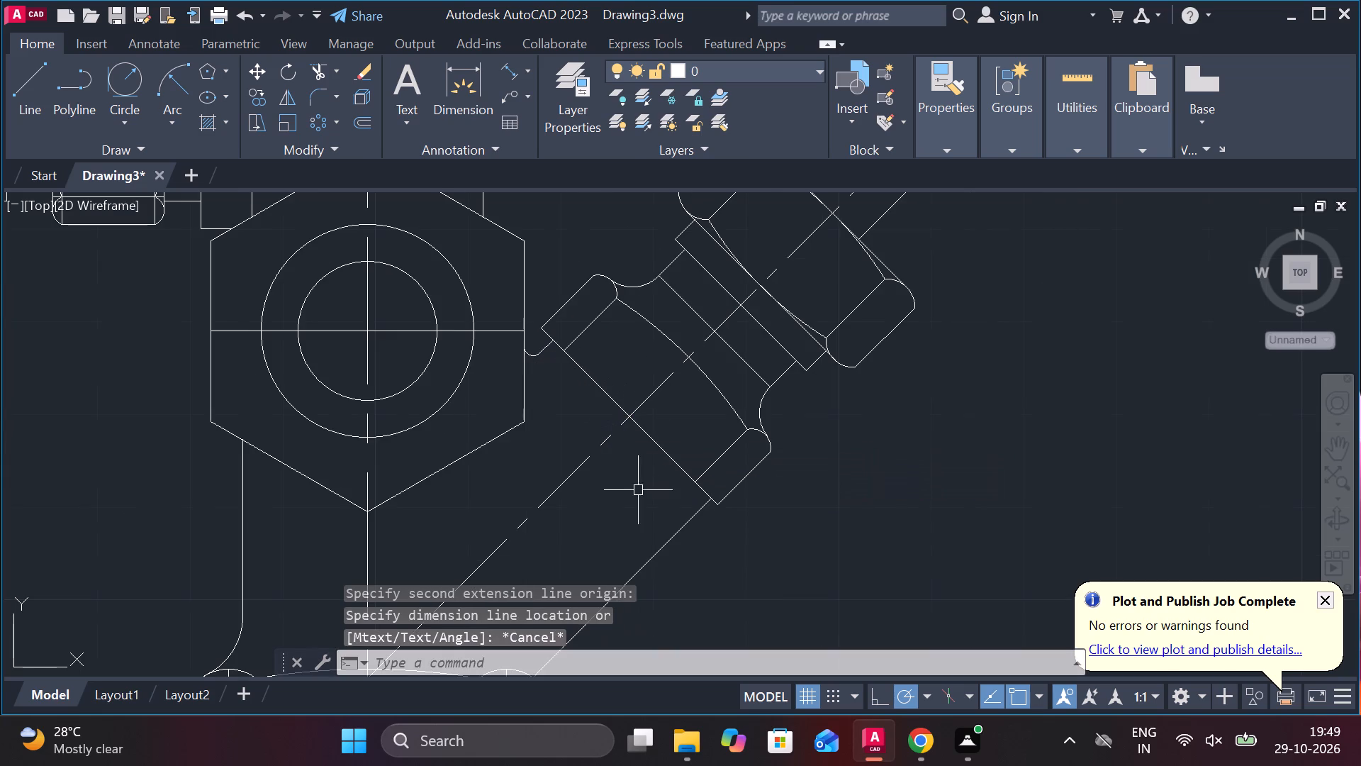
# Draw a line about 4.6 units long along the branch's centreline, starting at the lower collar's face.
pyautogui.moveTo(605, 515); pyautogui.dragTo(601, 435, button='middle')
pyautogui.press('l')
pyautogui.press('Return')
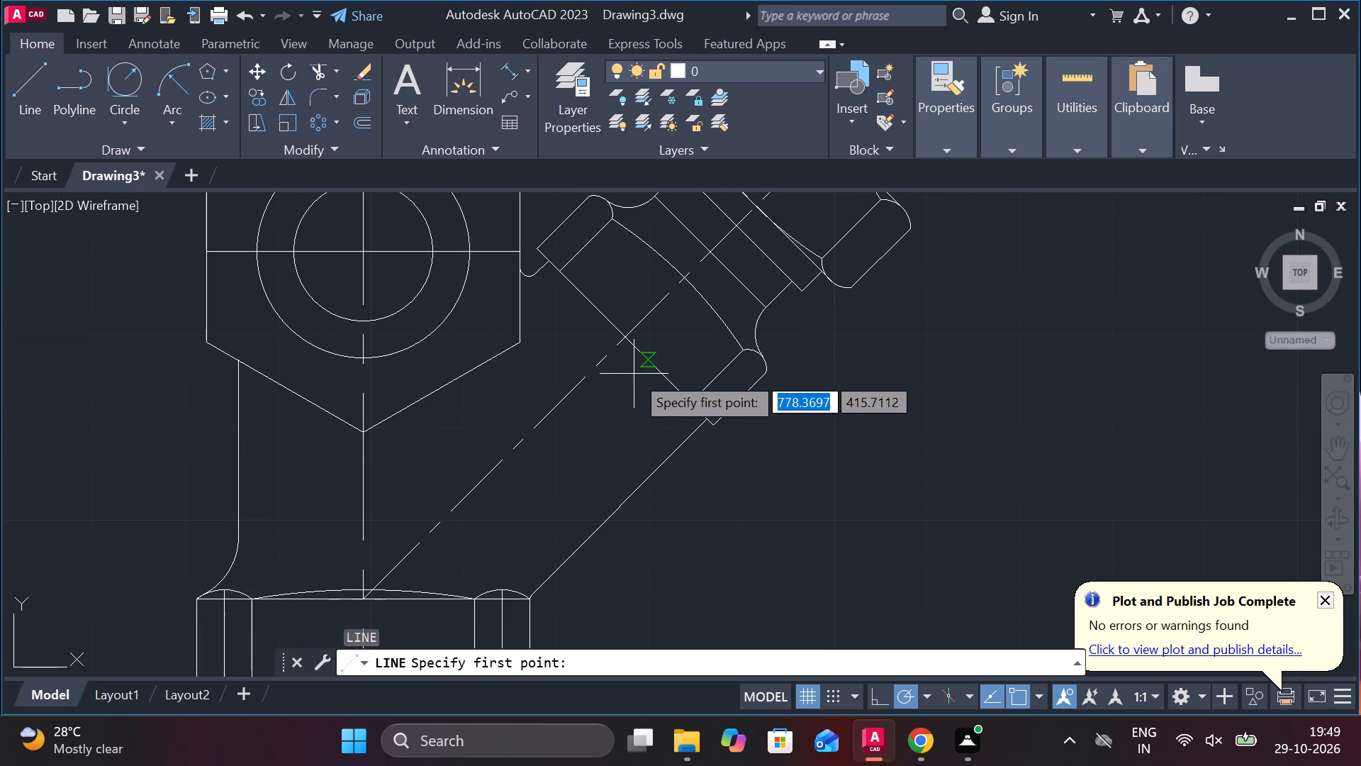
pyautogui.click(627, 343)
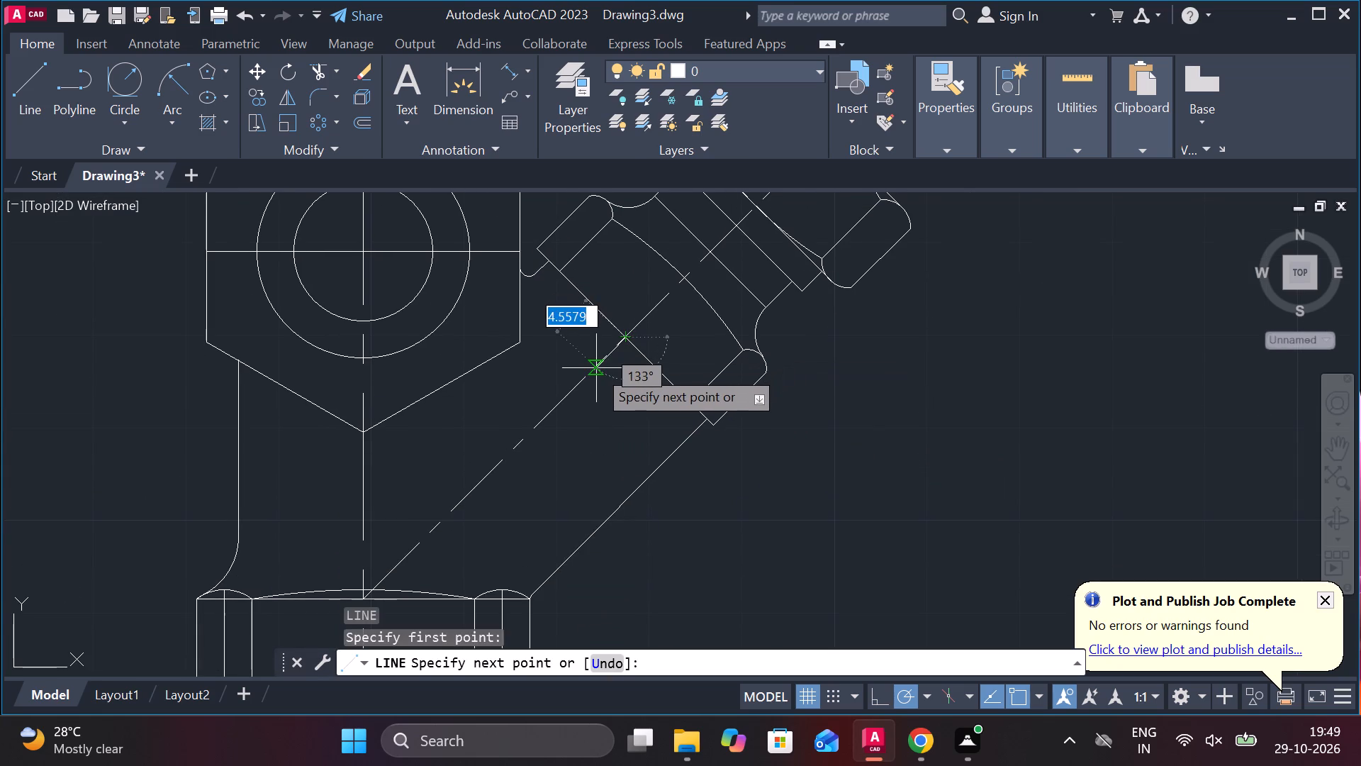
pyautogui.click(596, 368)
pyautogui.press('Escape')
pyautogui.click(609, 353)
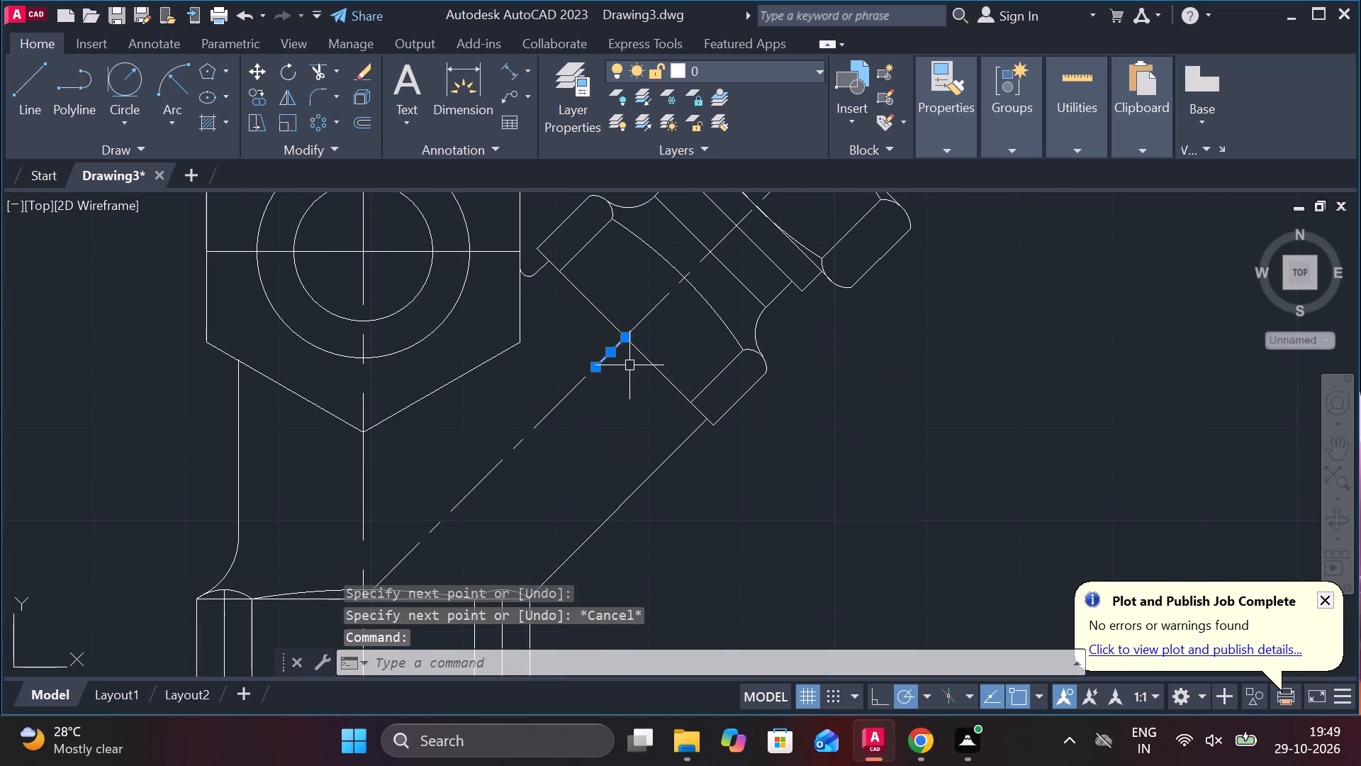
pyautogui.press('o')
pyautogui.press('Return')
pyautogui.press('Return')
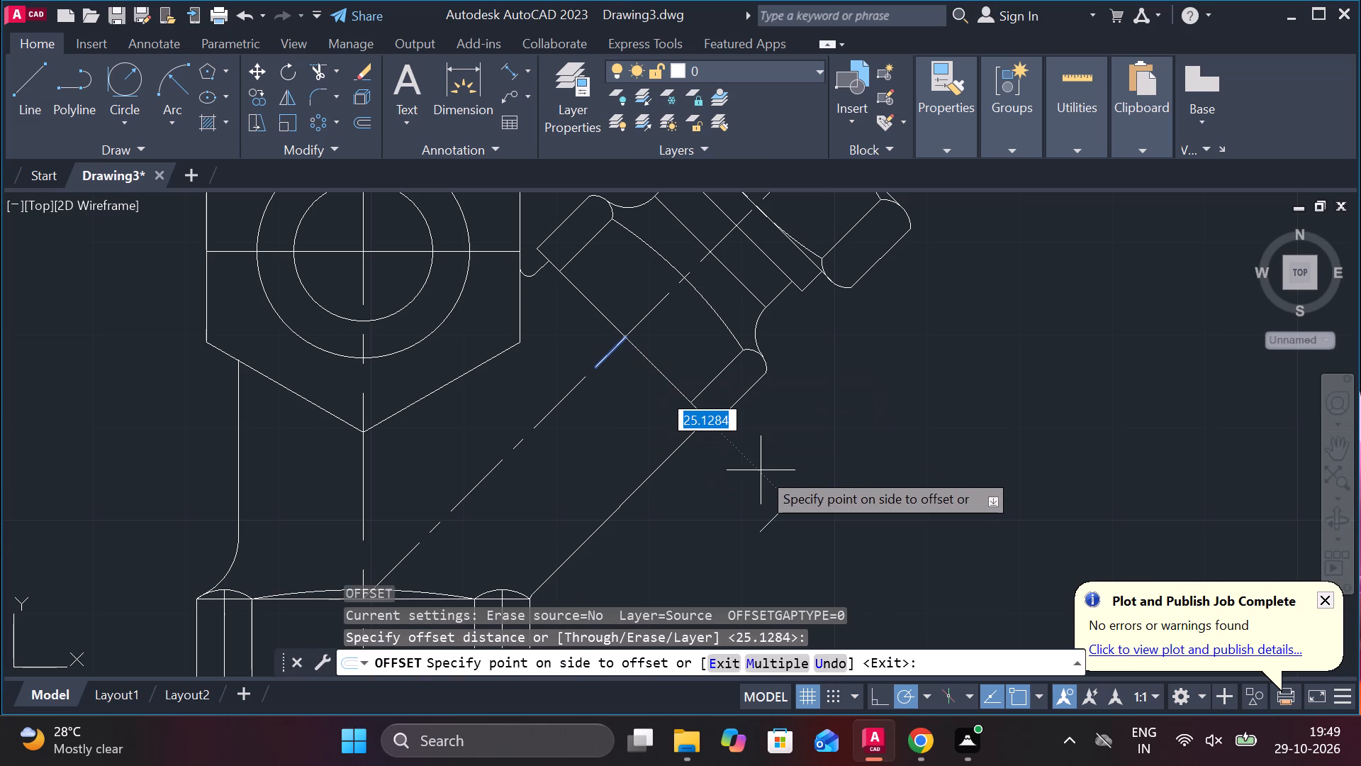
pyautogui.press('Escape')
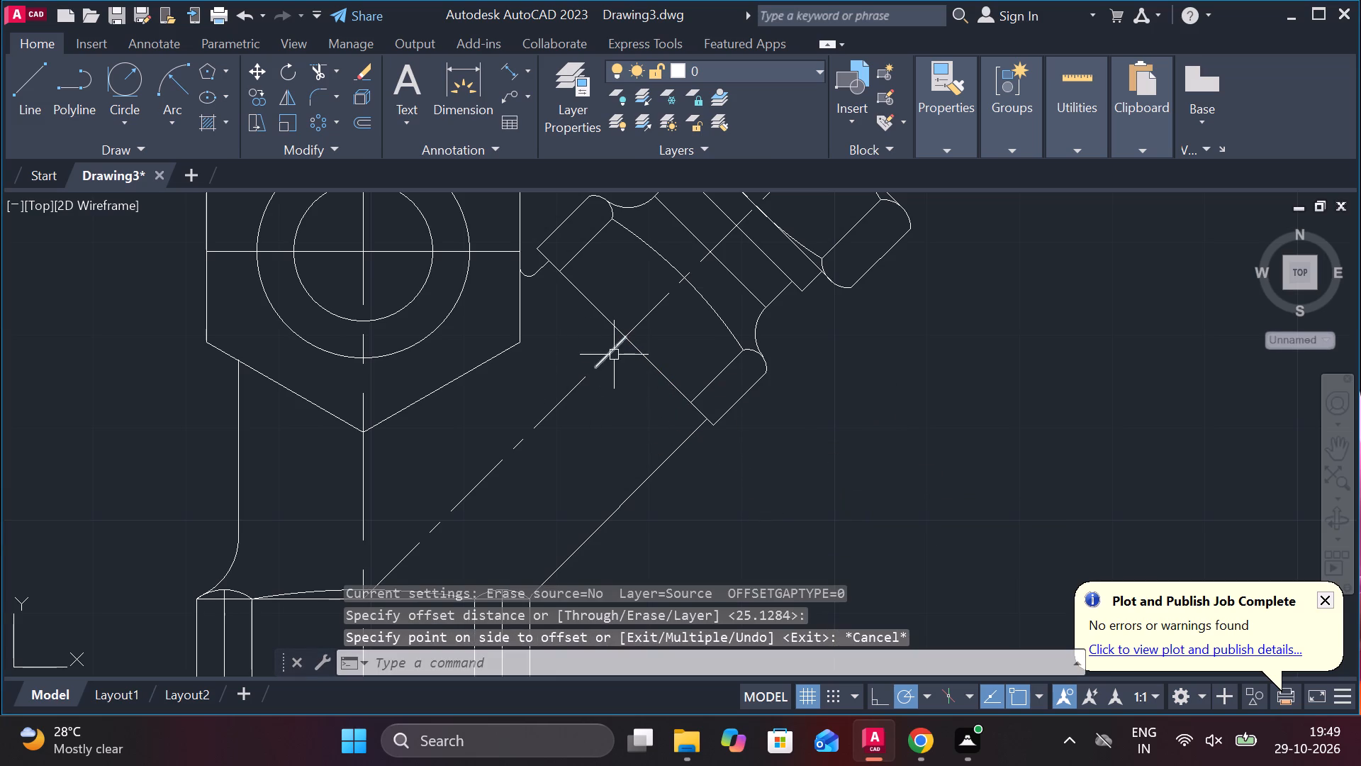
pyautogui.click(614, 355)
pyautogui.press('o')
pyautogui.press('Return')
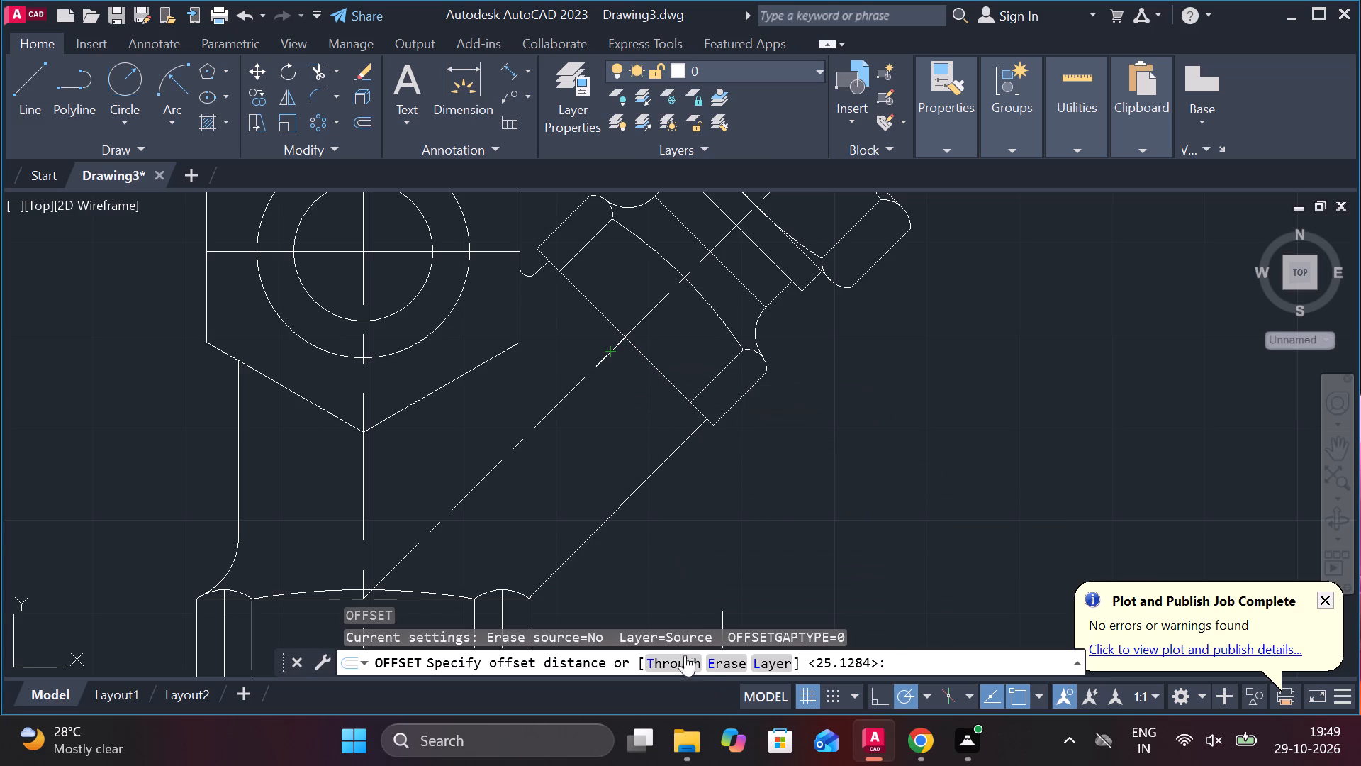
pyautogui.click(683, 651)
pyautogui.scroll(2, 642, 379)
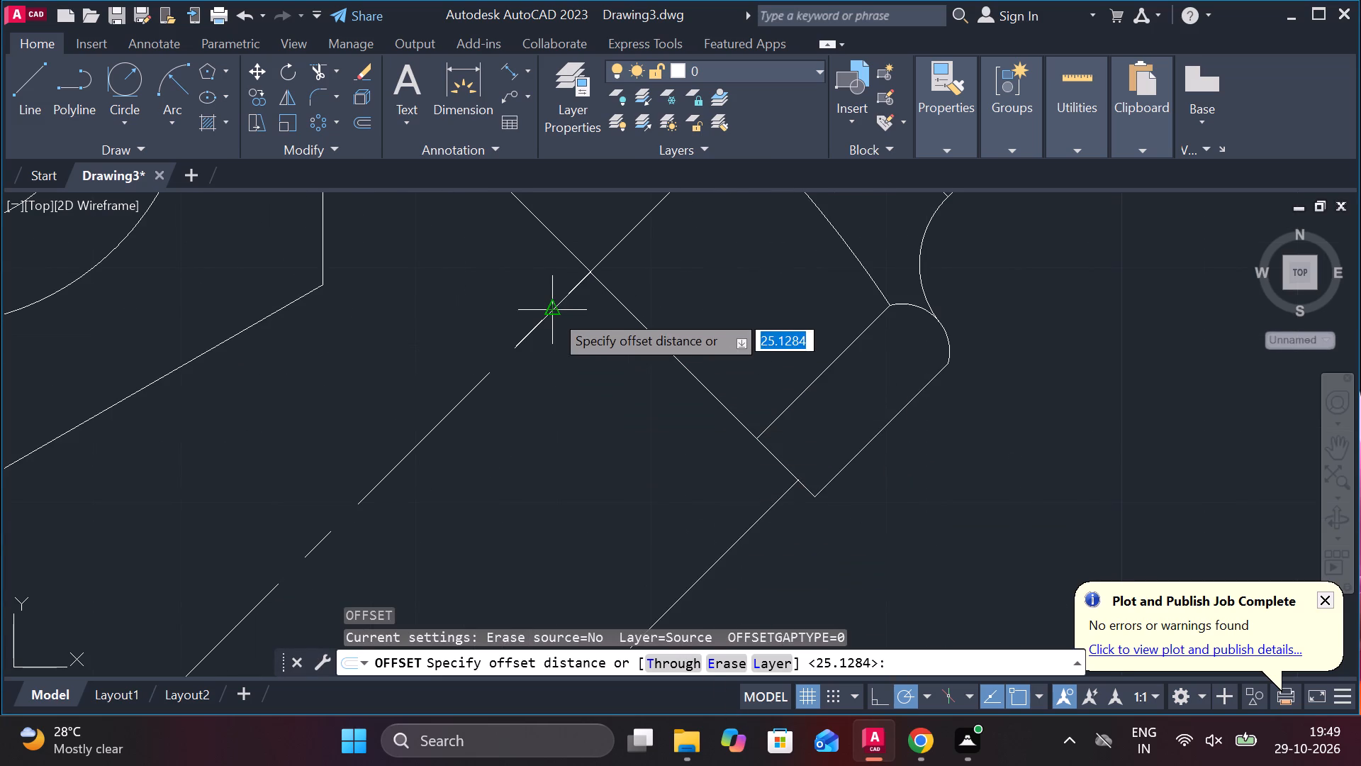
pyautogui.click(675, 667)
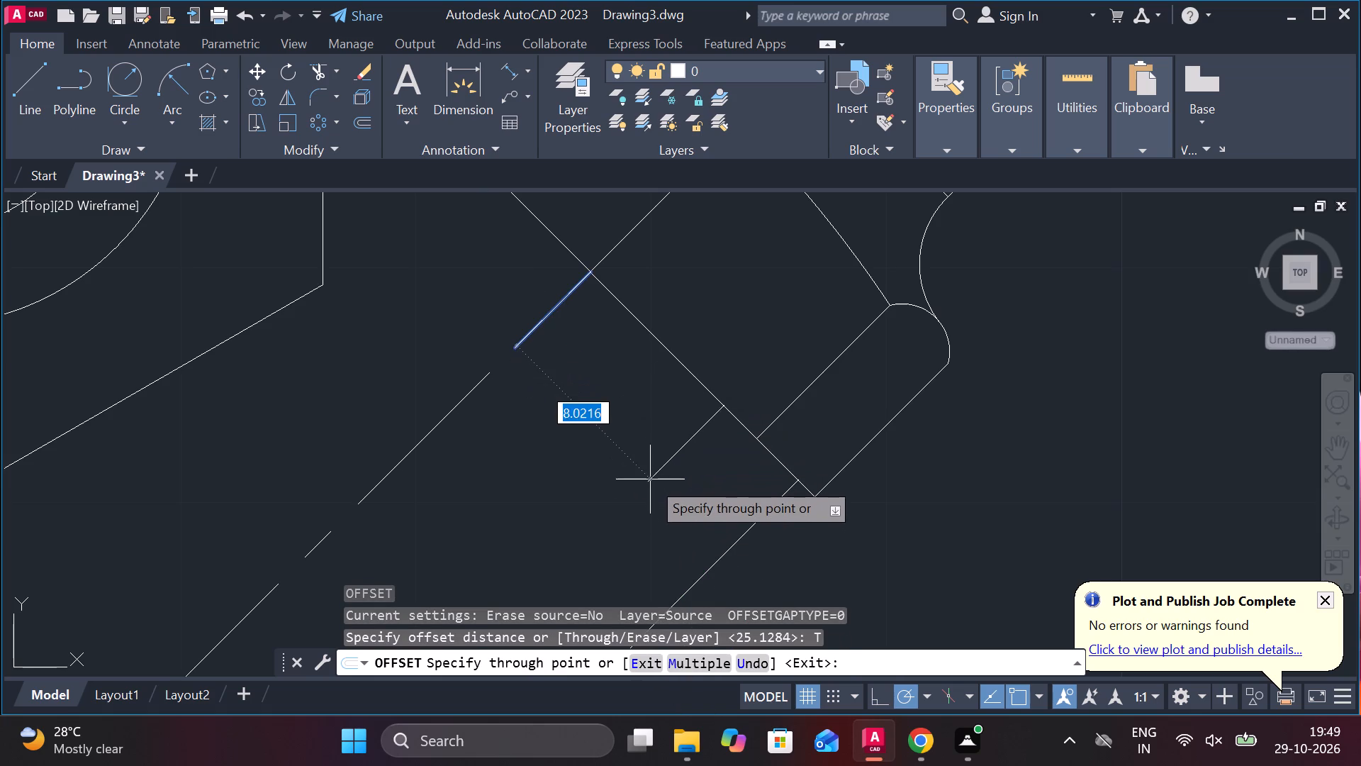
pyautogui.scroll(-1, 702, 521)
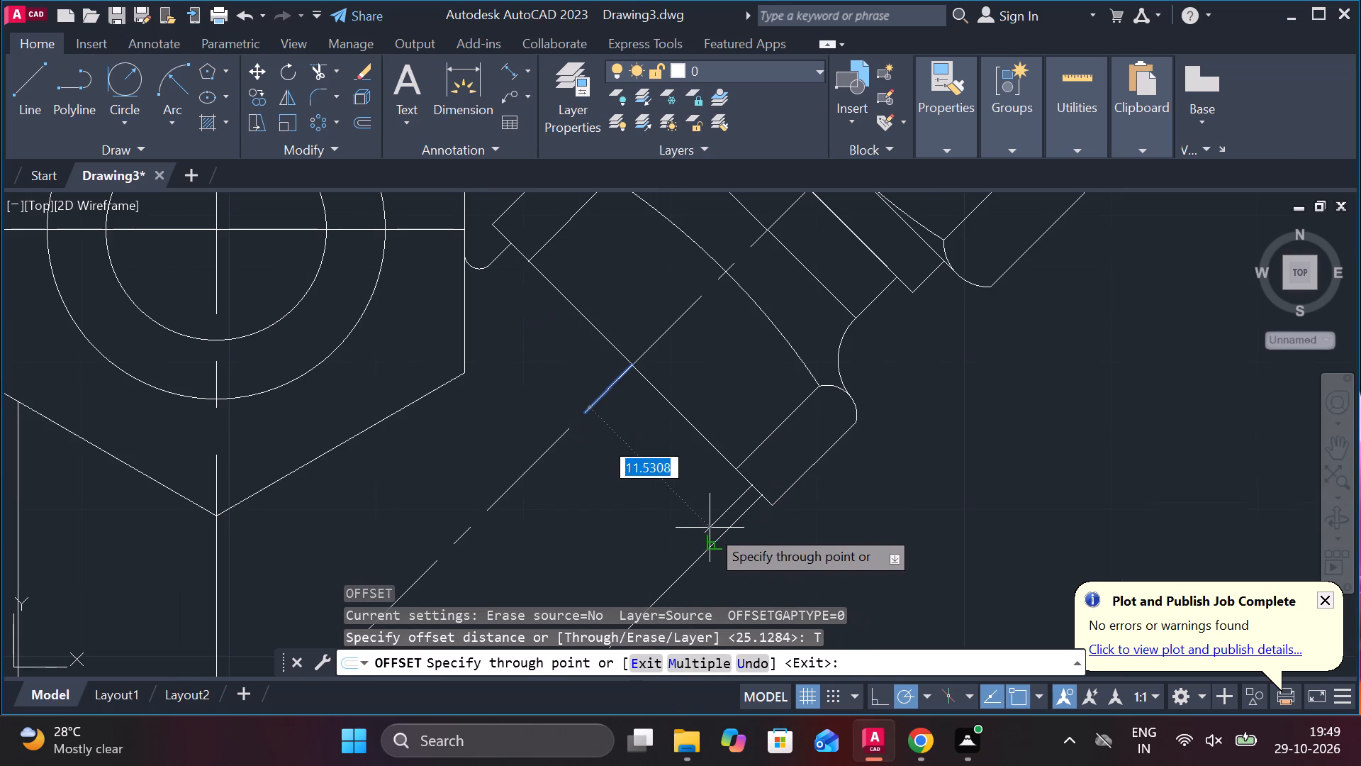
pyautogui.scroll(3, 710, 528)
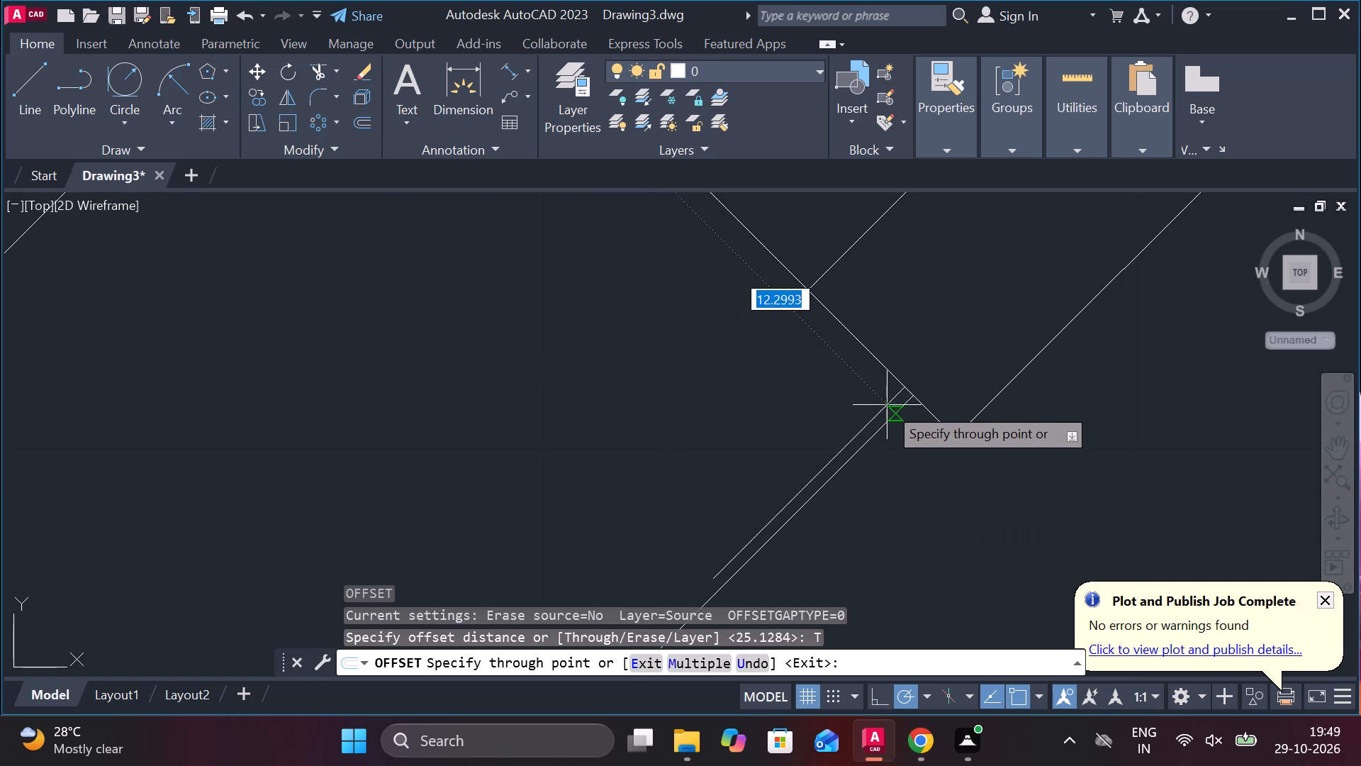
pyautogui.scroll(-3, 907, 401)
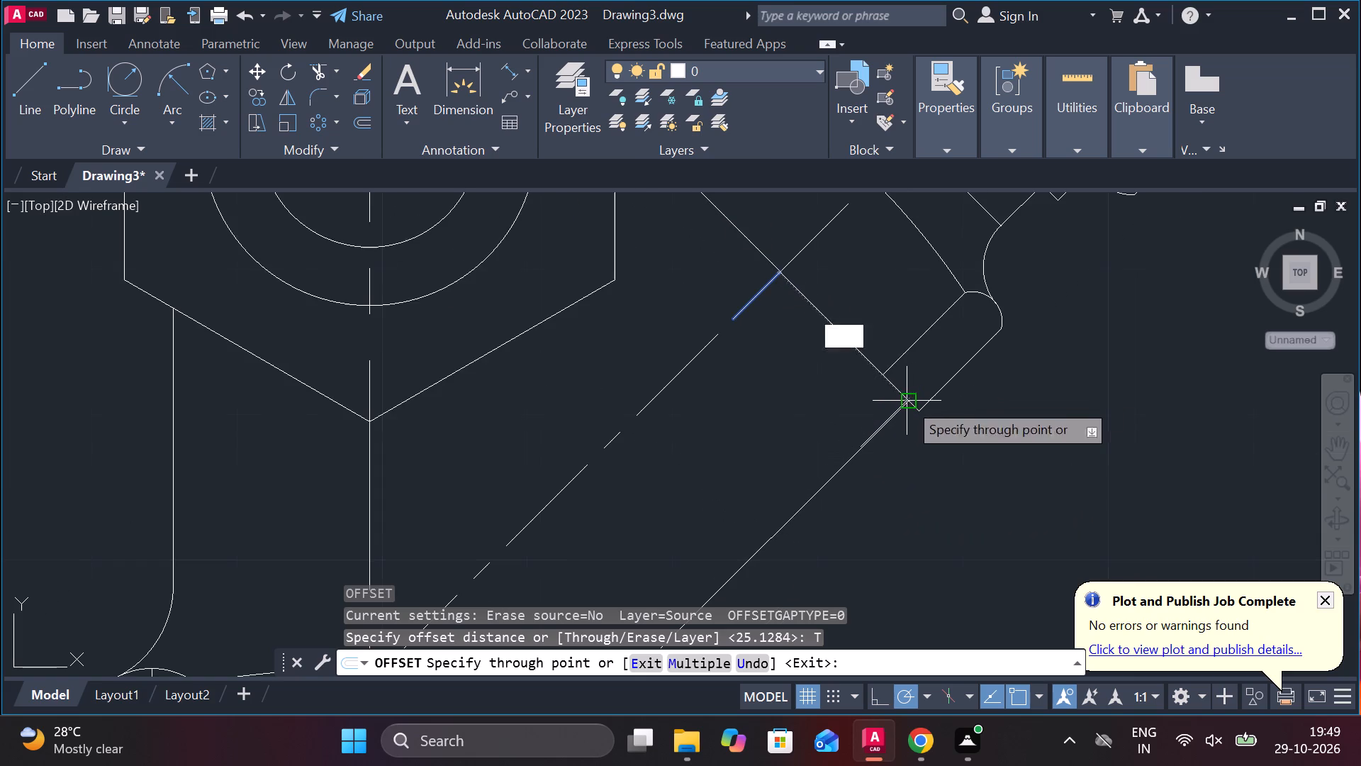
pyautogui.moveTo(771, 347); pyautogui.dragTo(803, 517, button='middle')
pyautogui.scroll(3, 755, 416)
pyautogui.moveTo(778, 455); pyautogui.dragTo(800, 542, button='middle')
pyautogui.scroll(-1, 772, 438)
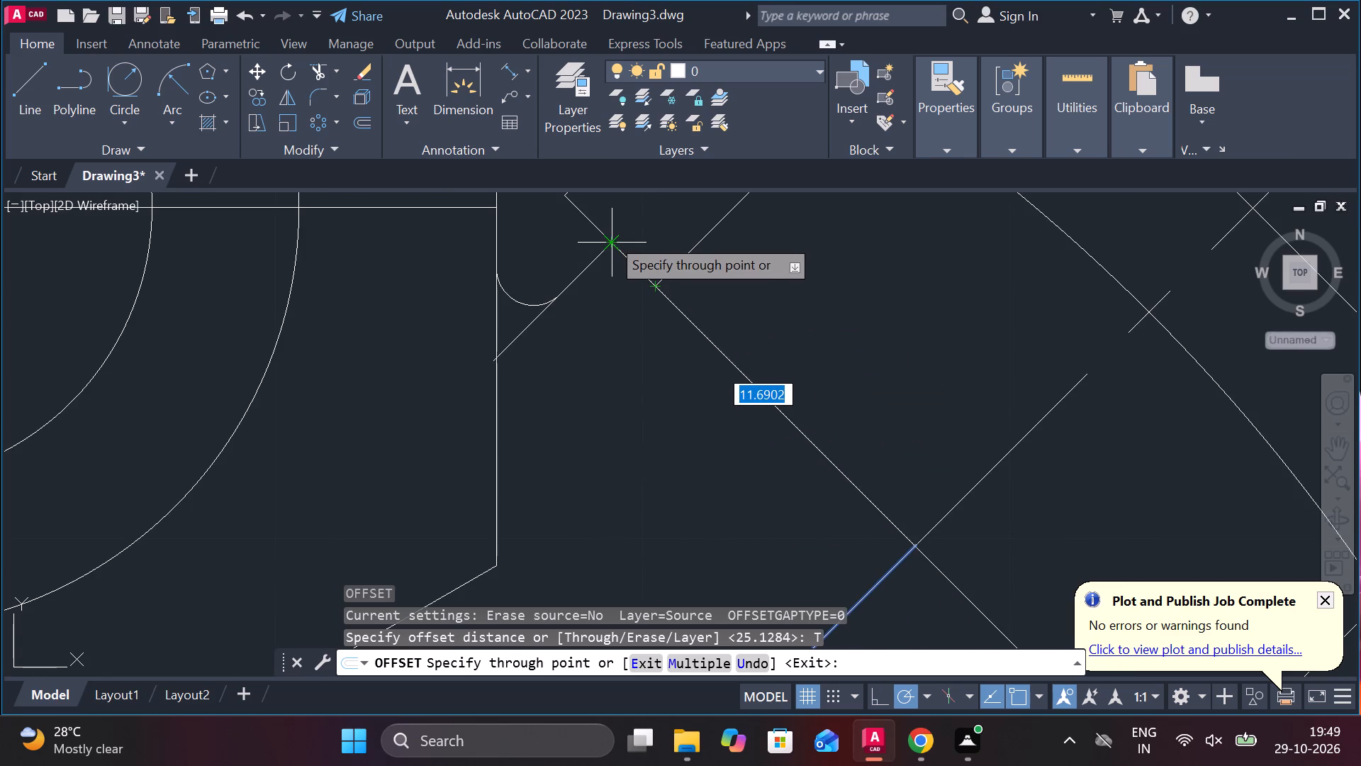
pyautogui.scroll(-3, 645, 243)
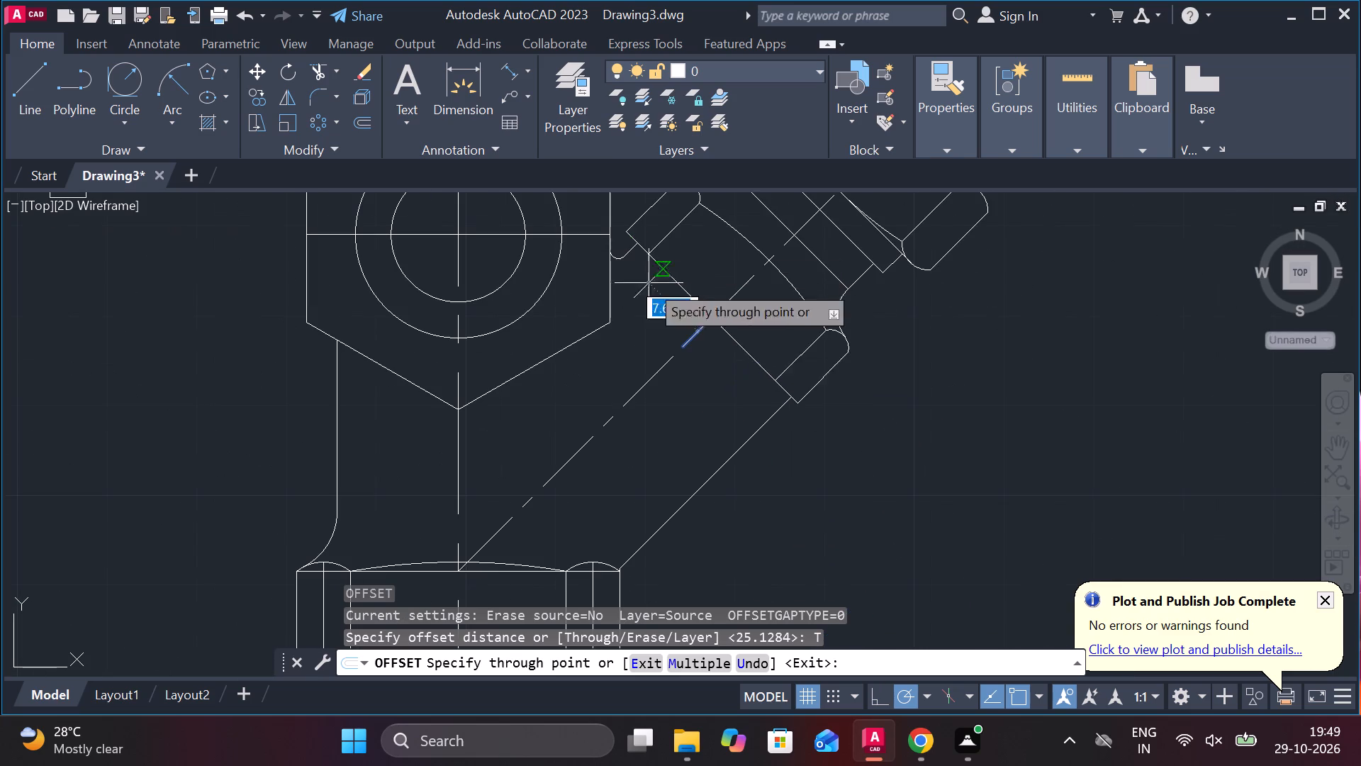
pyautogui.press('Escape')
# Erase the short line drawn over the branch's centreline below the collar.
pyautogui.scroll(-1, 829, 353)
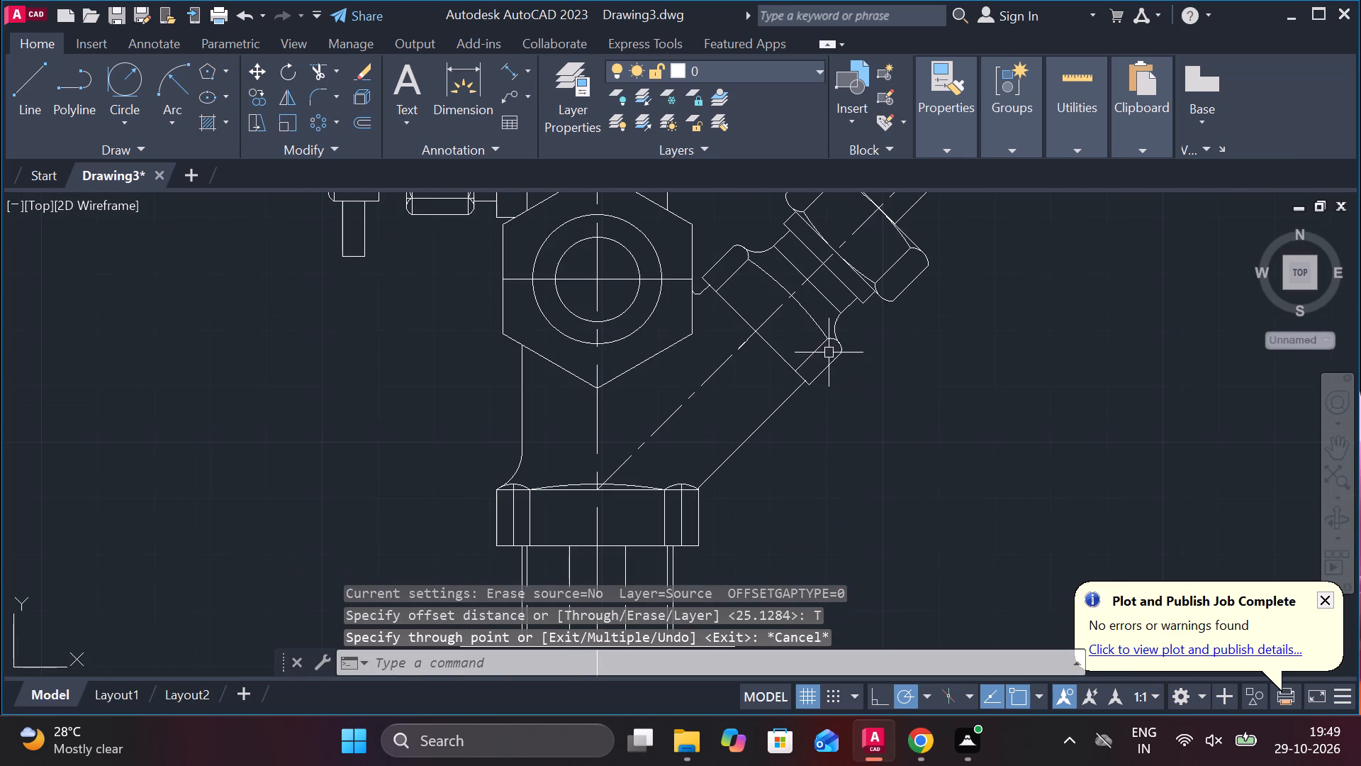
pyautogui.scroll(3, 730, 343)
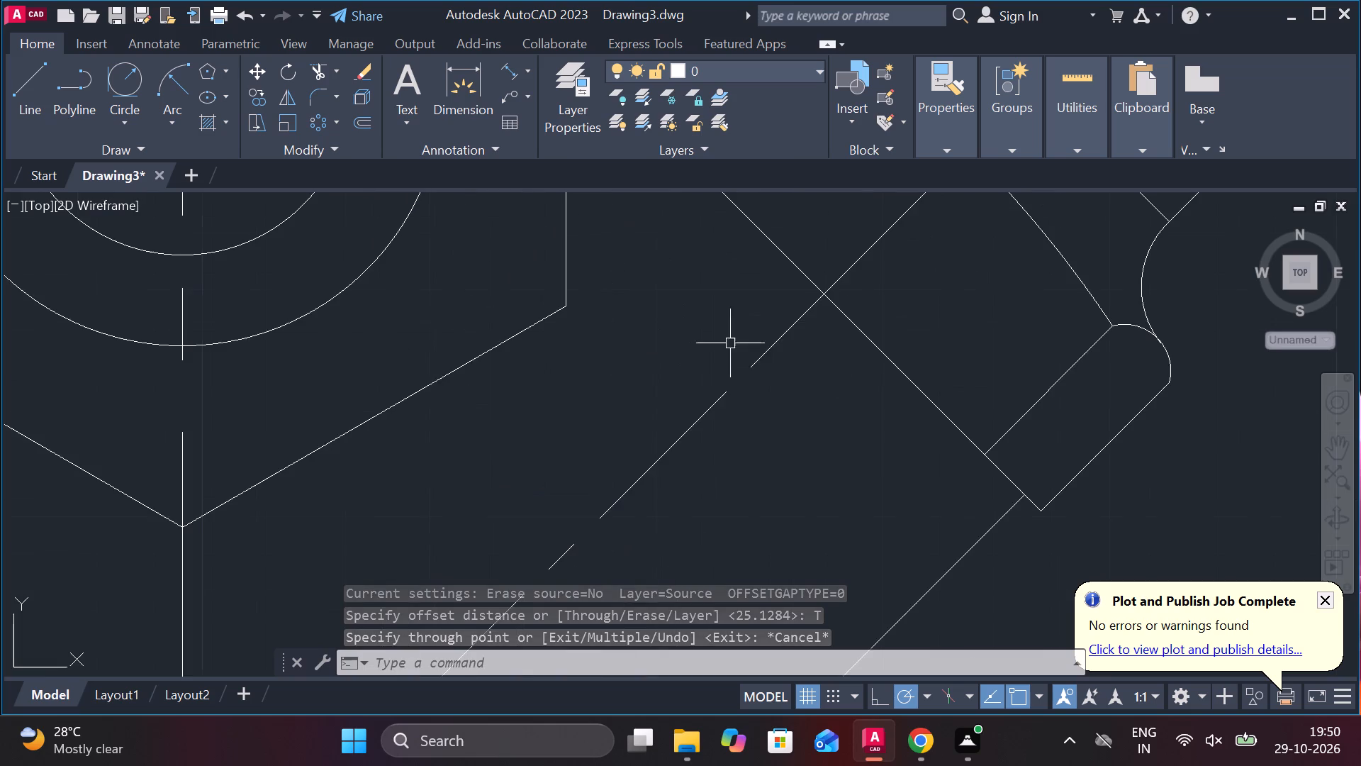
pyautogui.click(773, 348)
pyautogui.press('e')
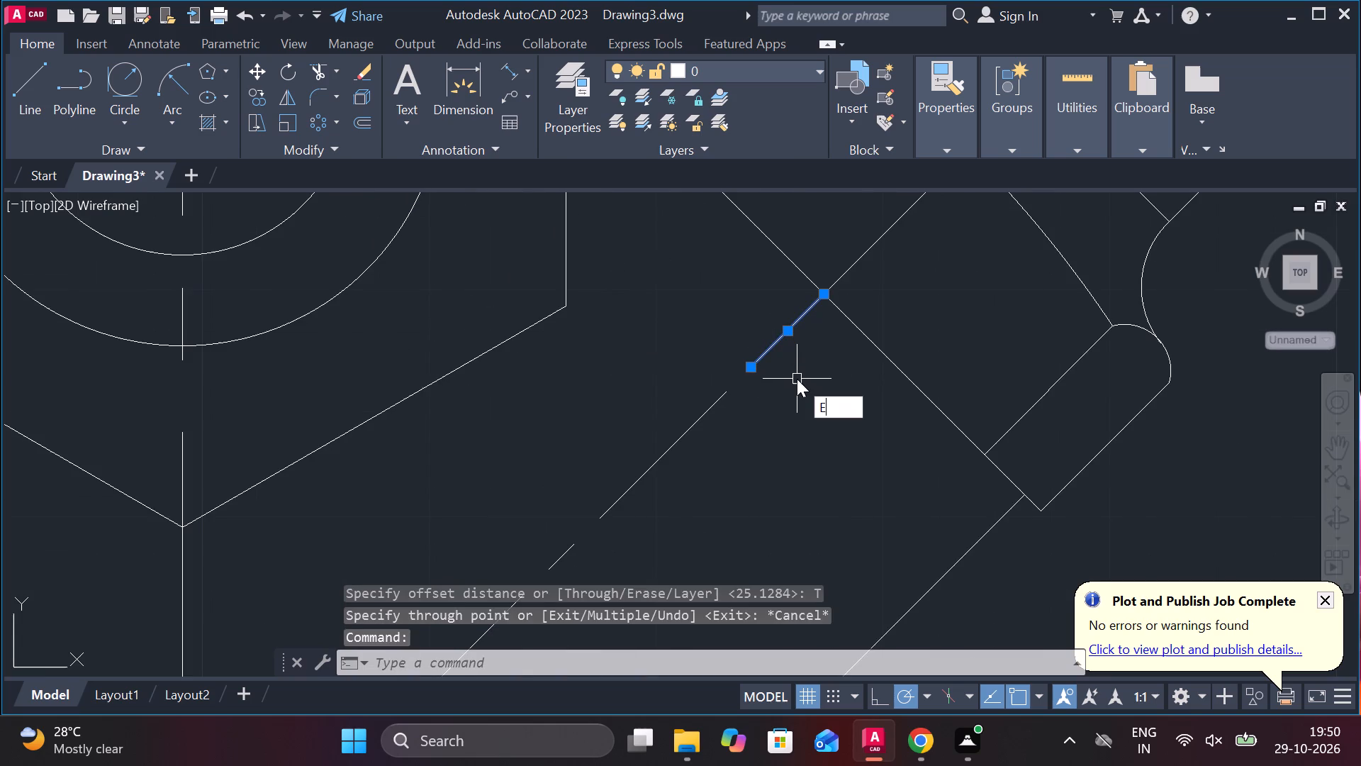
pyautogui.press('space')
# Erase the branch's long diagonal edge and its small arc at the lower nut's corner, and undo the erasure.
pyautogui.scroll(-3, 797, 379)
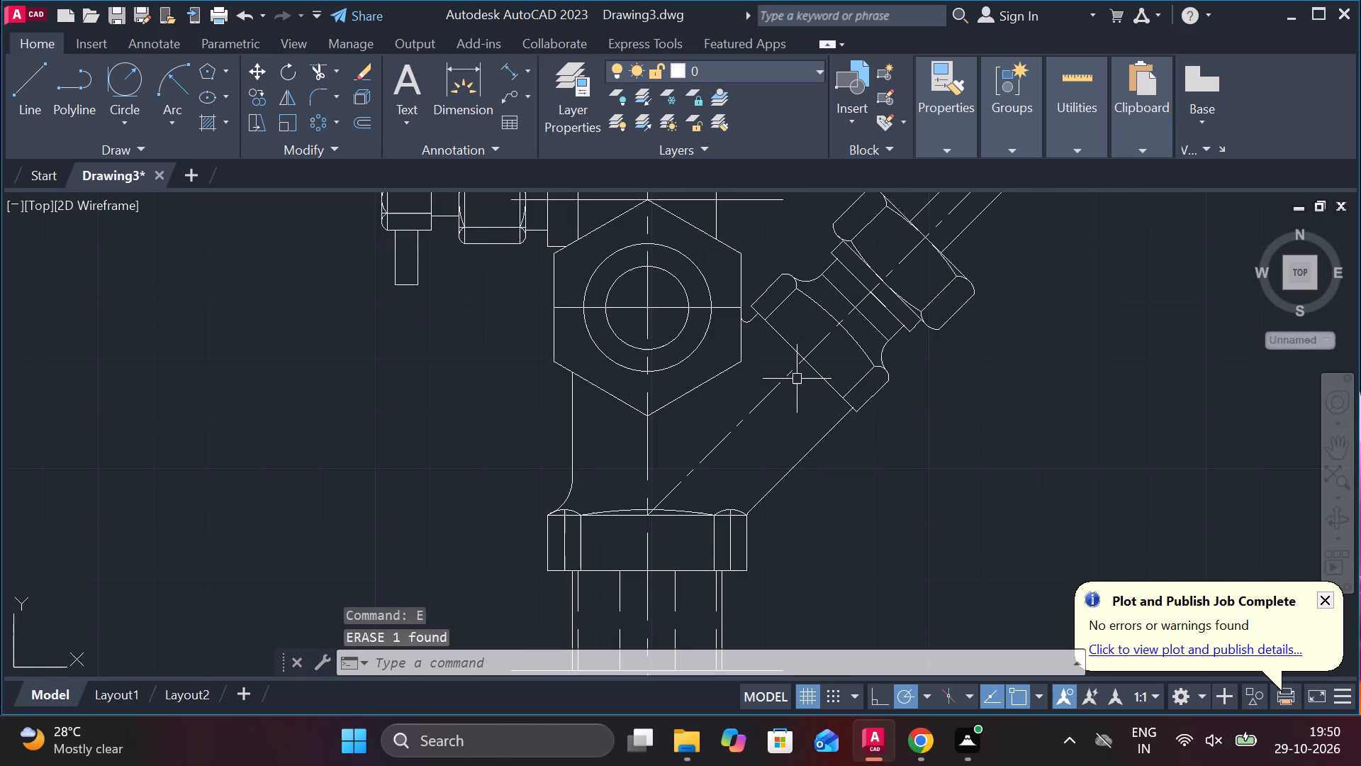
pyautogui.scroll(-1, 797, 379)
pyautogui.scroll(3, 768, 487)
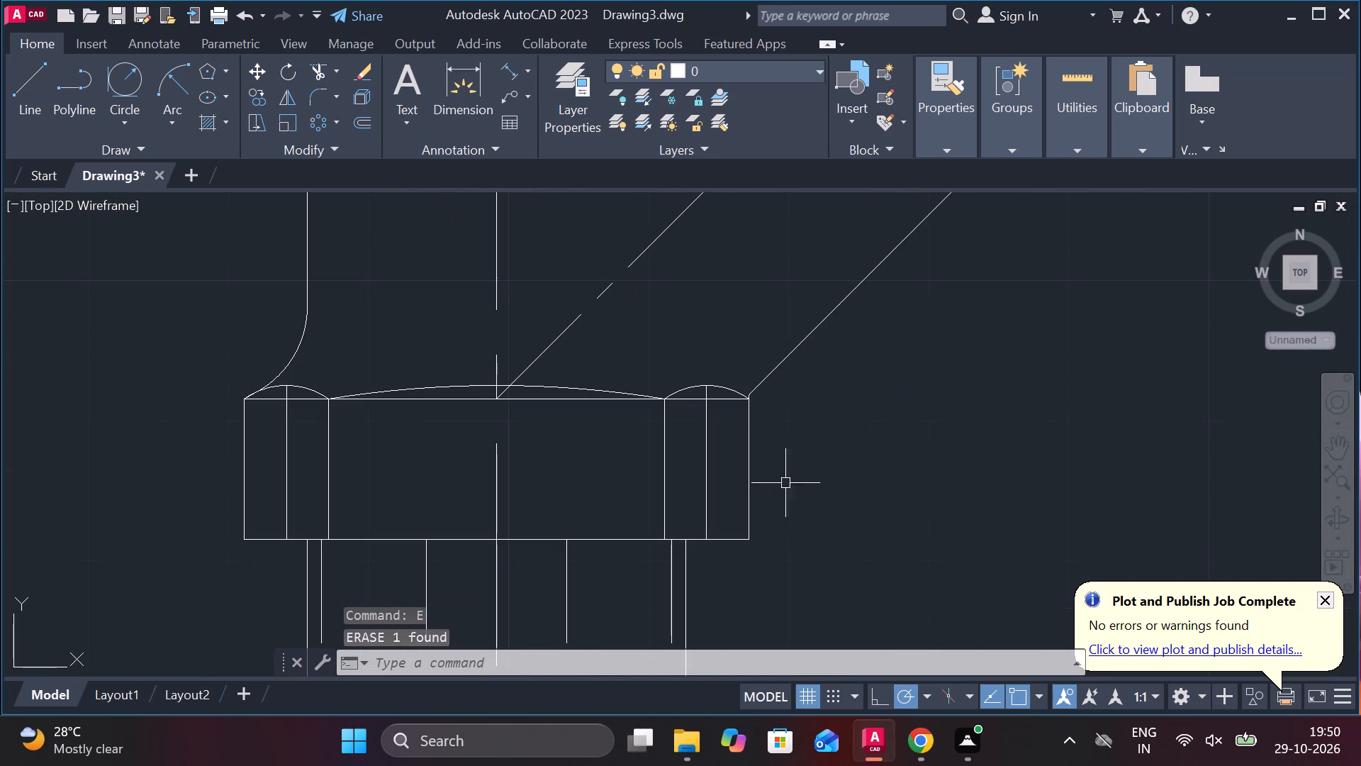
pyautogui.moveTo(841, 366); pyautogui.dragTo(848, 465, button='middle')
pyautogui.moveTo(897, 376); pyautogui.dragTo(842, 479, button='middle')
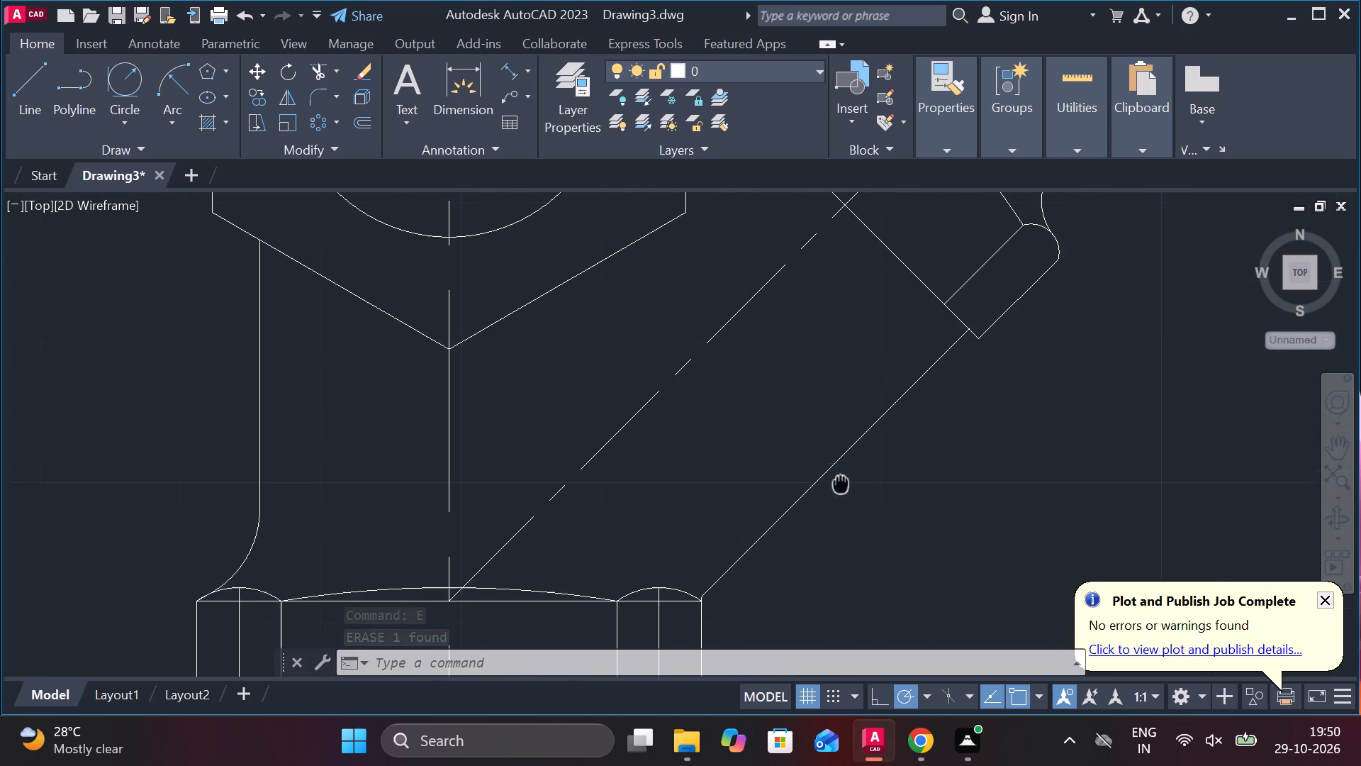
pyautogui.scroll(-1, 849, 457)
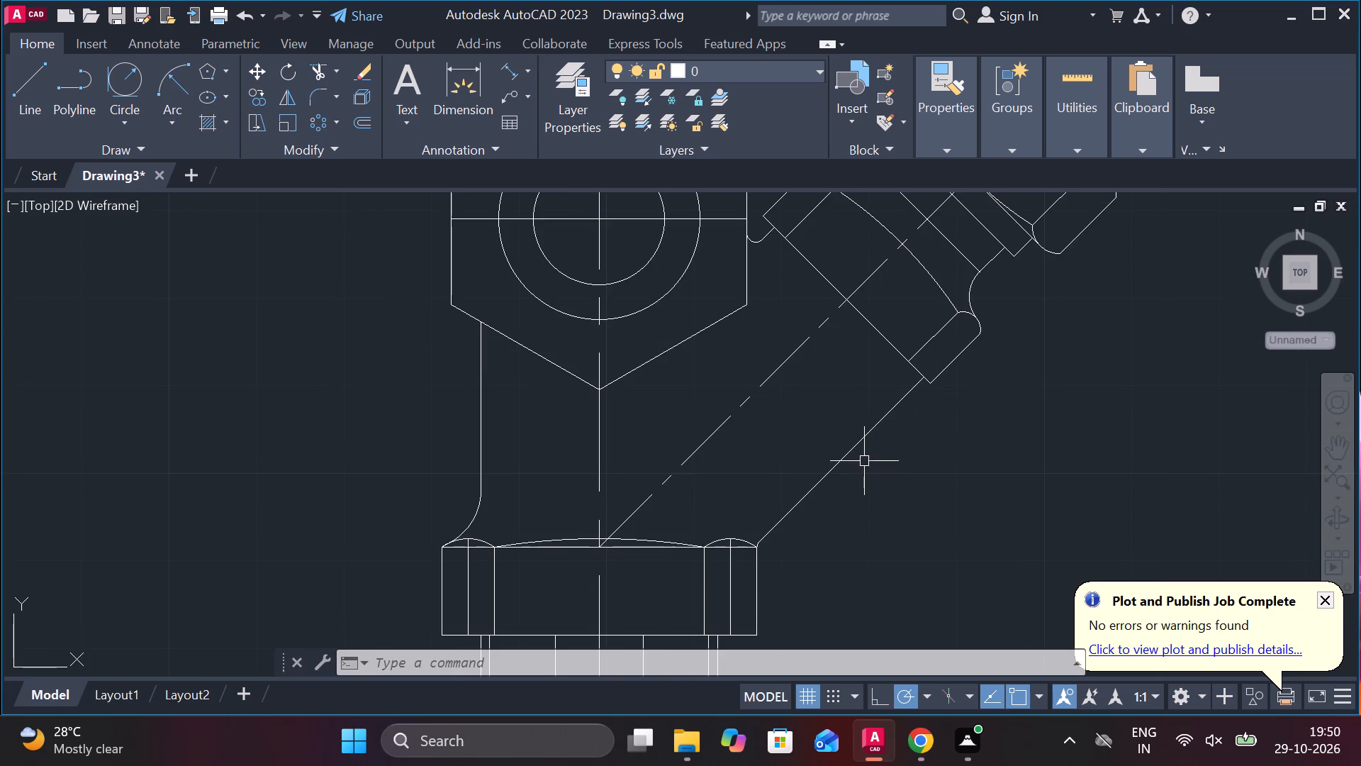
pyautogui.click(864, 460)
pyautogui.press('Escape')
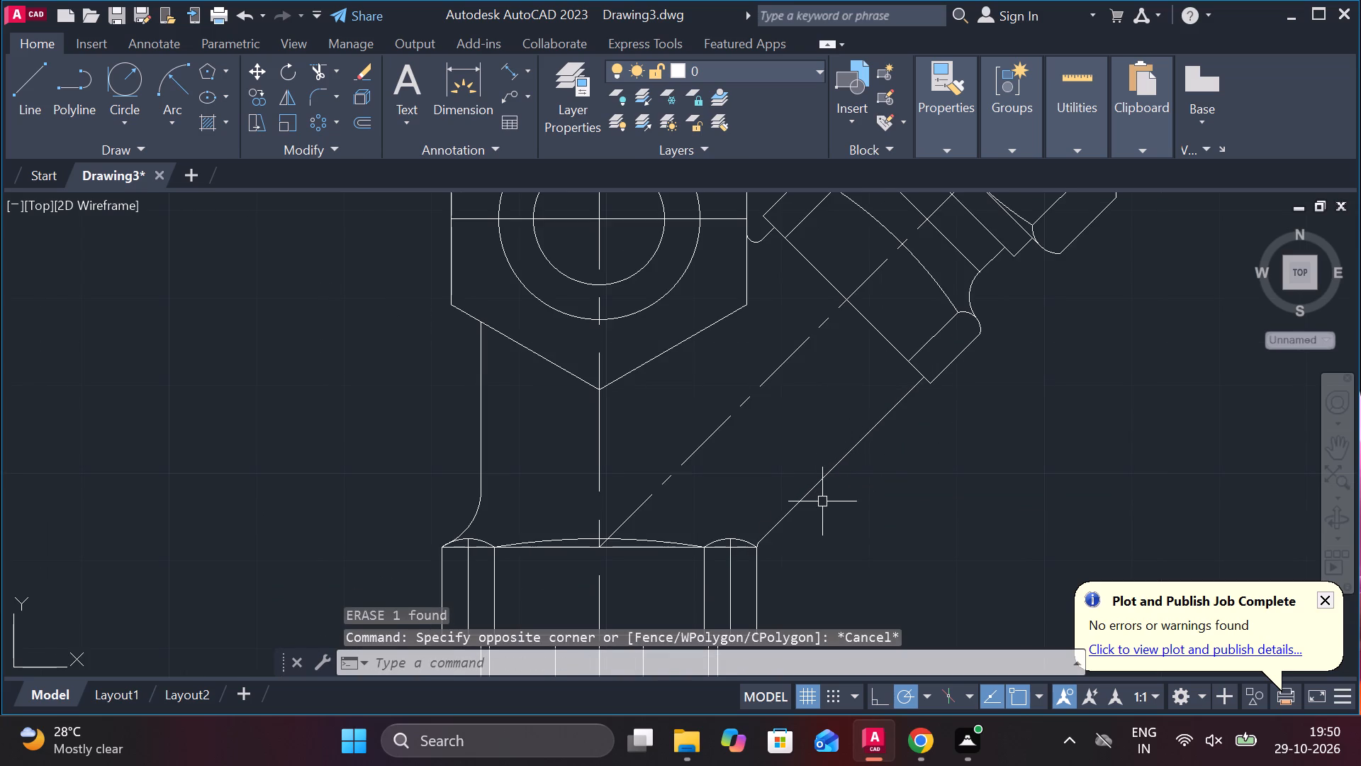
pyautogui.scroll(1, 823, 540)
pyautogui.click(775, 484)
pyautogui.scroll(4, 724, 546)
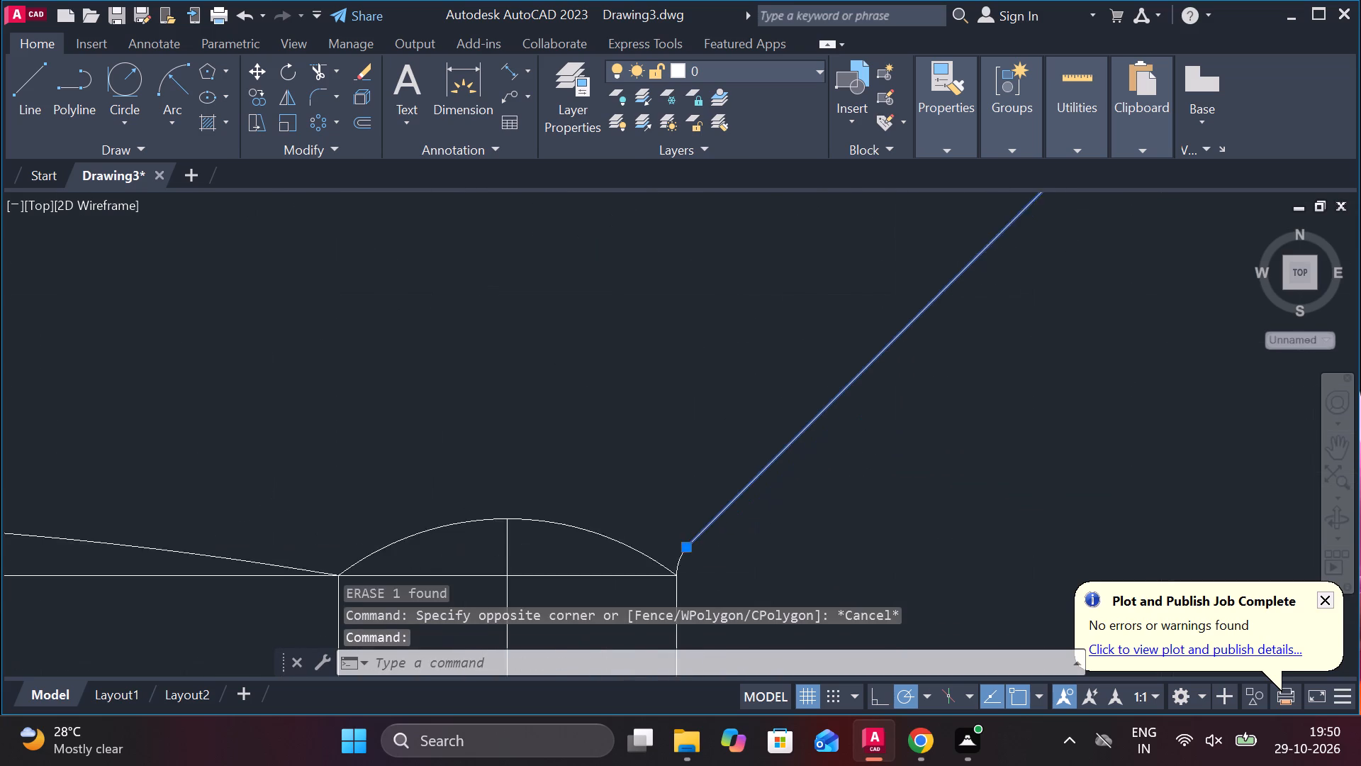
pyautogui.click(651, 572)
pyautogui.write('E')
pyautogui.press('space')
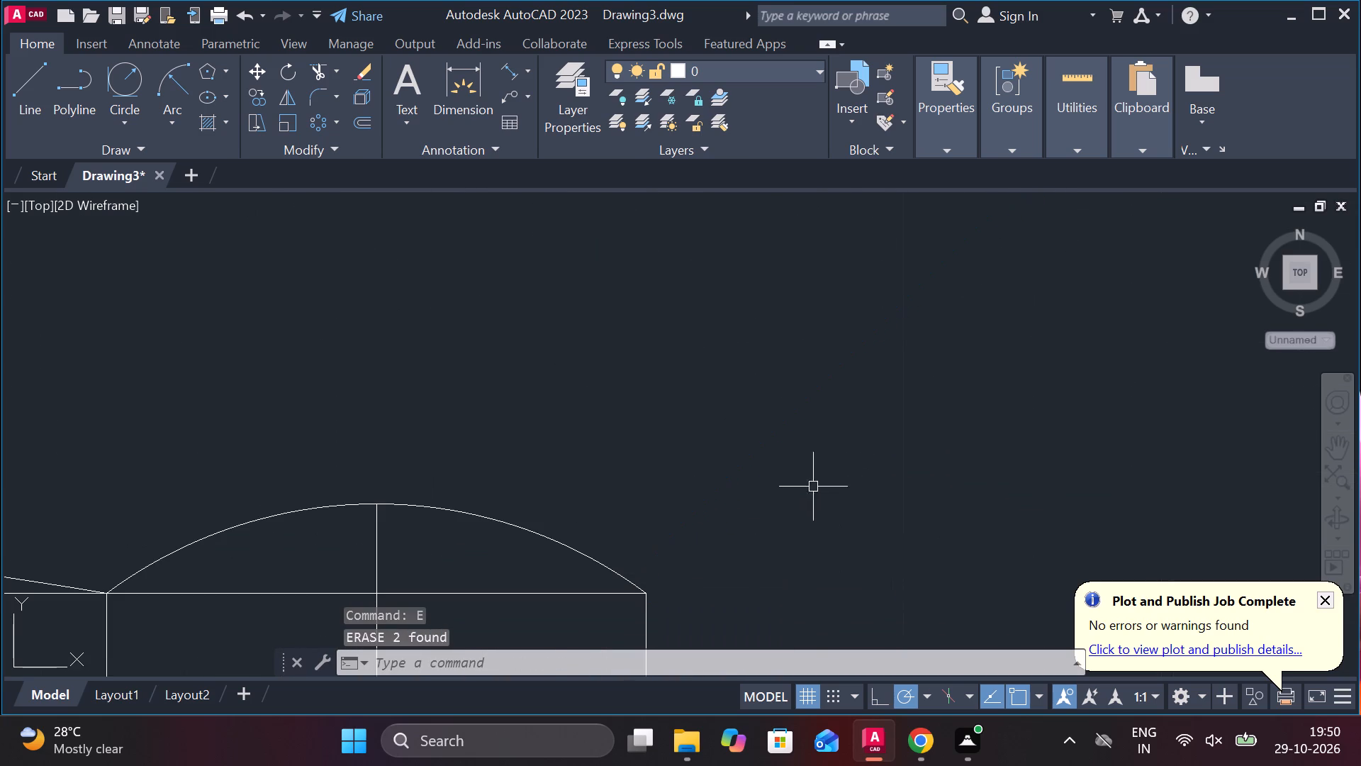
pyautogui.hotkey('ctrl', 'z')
# Trim away the small transition arc between the long diagonal edge and the lower nut's upper corner.
pyautogui.write('TR')
pyautogui.press('space')
pyautogui.click(657, 563)
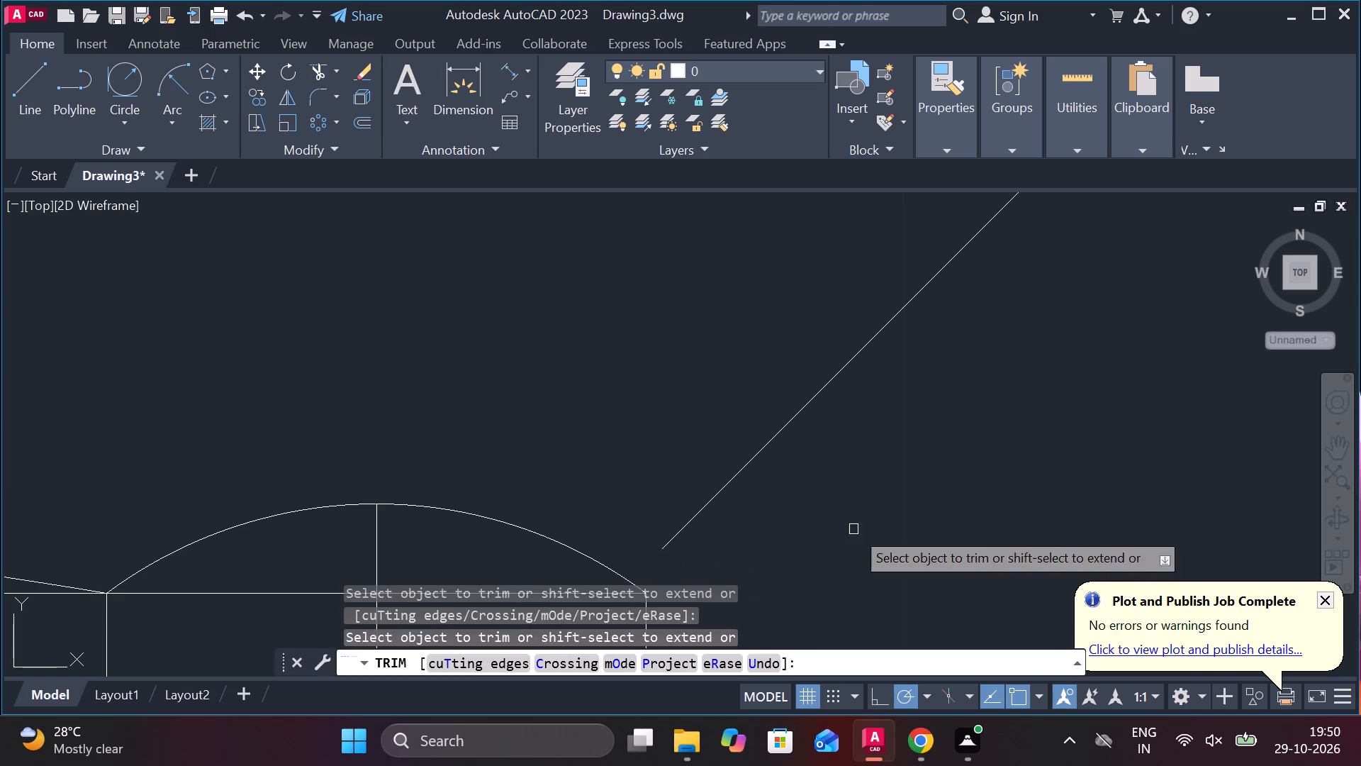
pyautogui.press('Escape')
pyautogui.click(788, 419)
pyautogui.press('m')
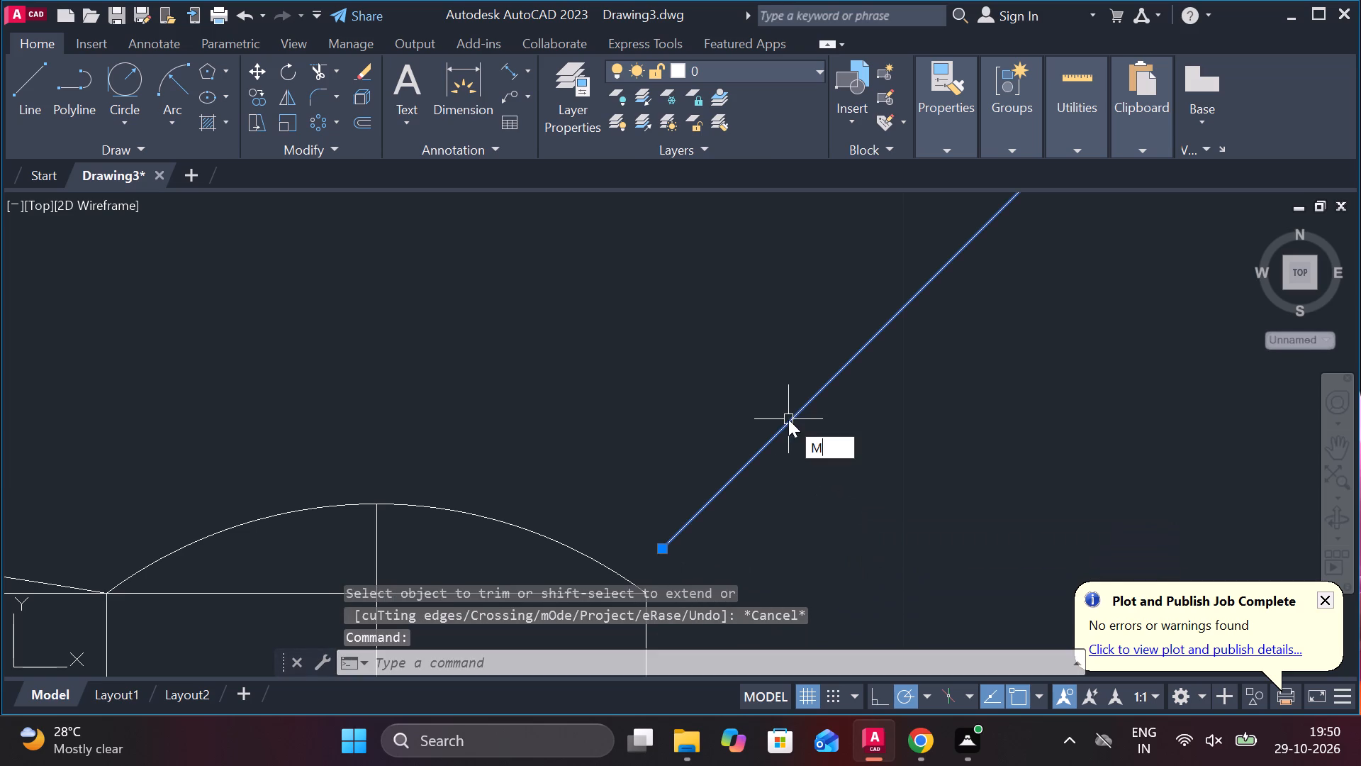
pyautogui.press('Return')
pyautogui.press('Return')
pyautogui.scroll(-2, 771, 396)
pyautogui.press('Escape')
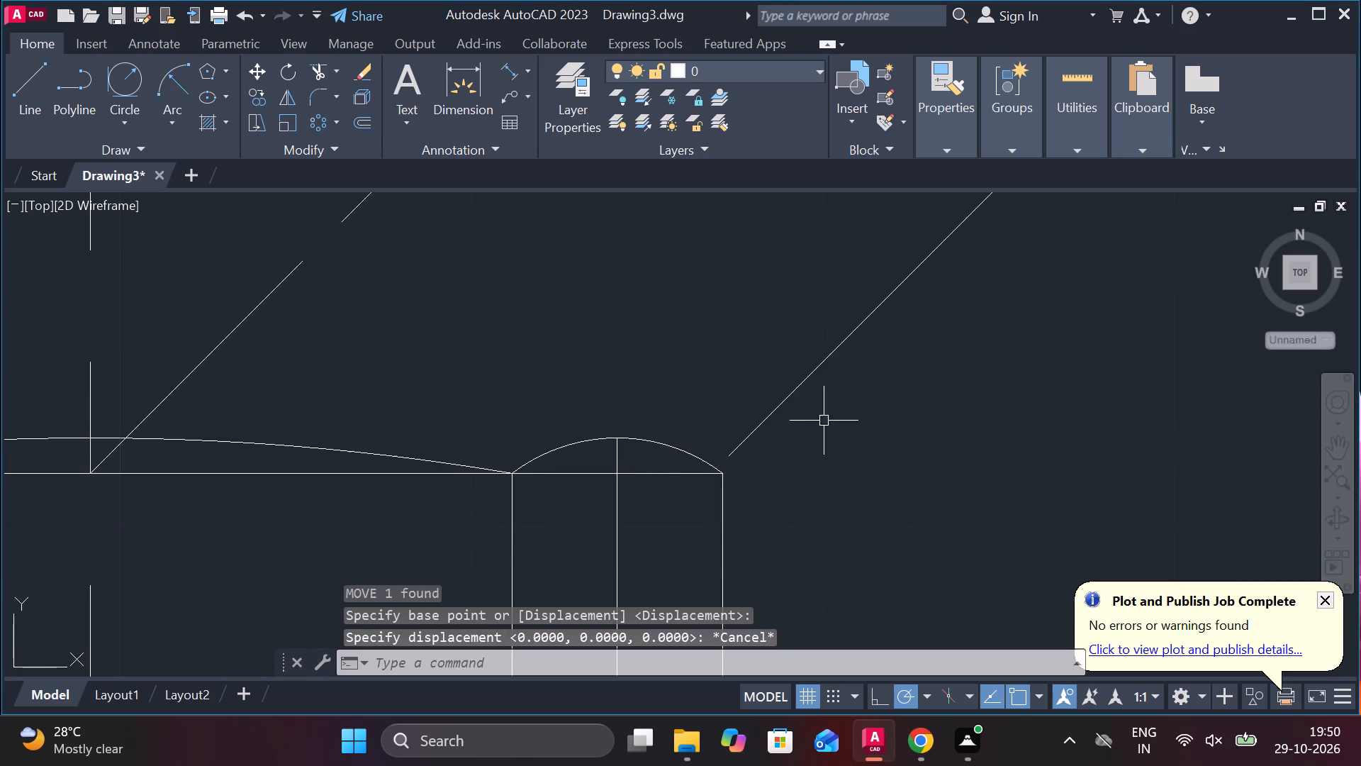
# Offset the branch's long diagonal edge by 2 units towards the branch's centreline.
pyautogui.click(822, 370)
pyautogui.scroll(-3, 827, 370)
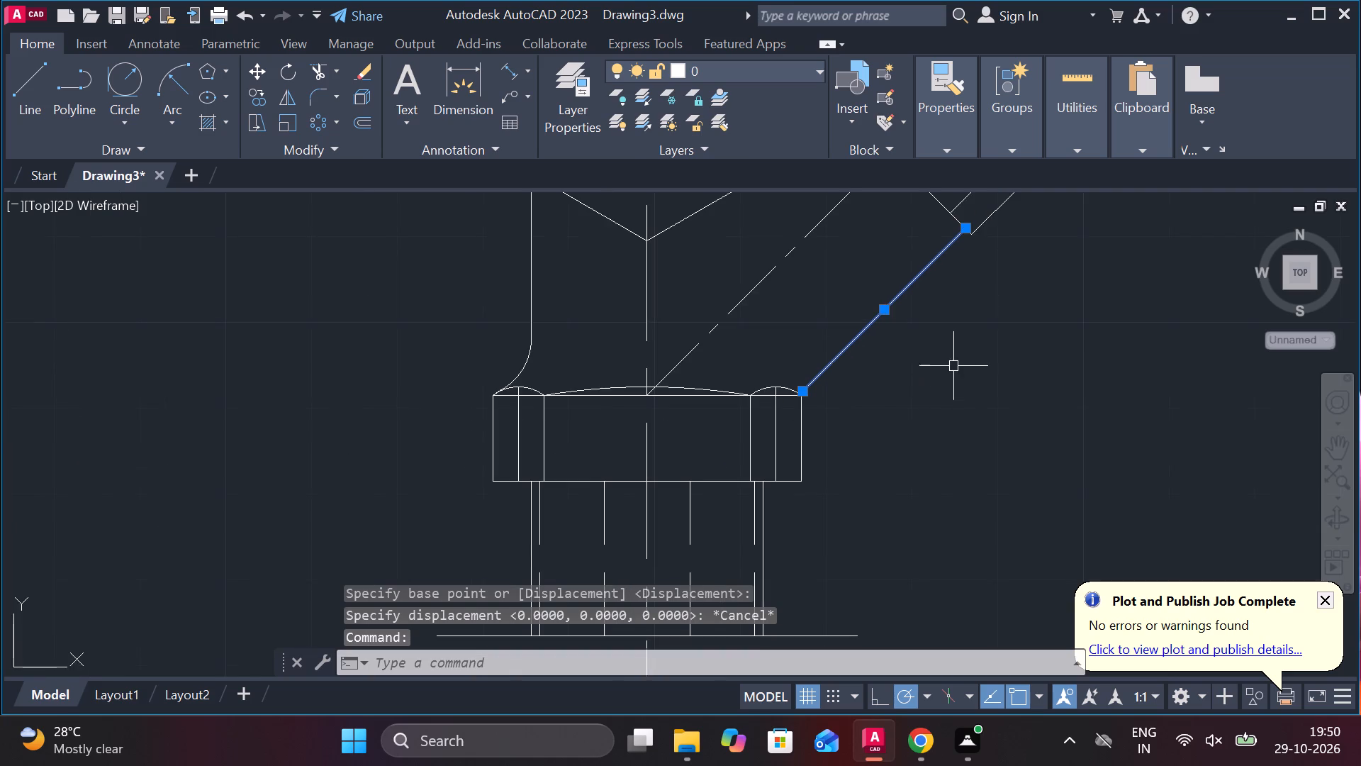
pyautogui.moveTo(953, 363); pyautogui.dragTo(946, 428, button='middle')
pyautogui.press('c')
pyautogui.press('BackSpace')
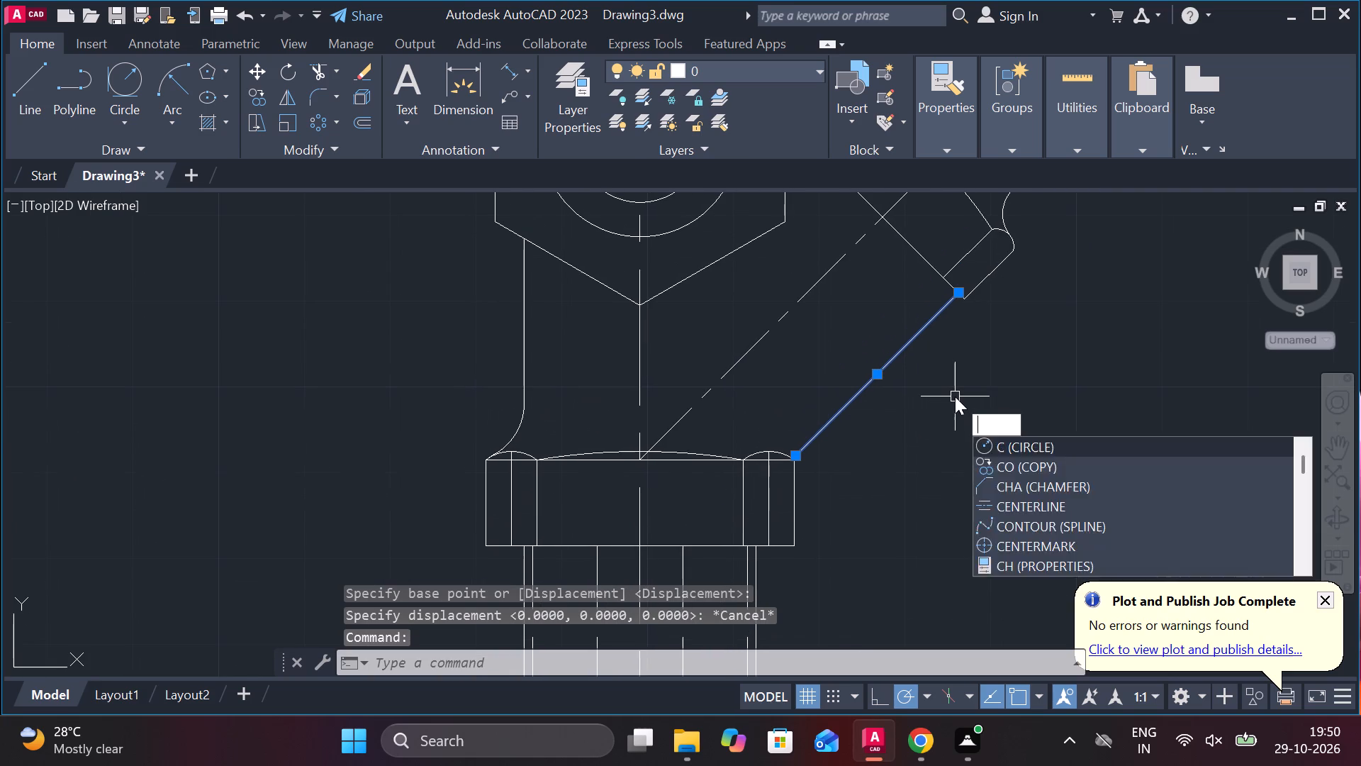
pyautogui.press('o')
pyautogui.press('Return')
pyautogui.press('Return')
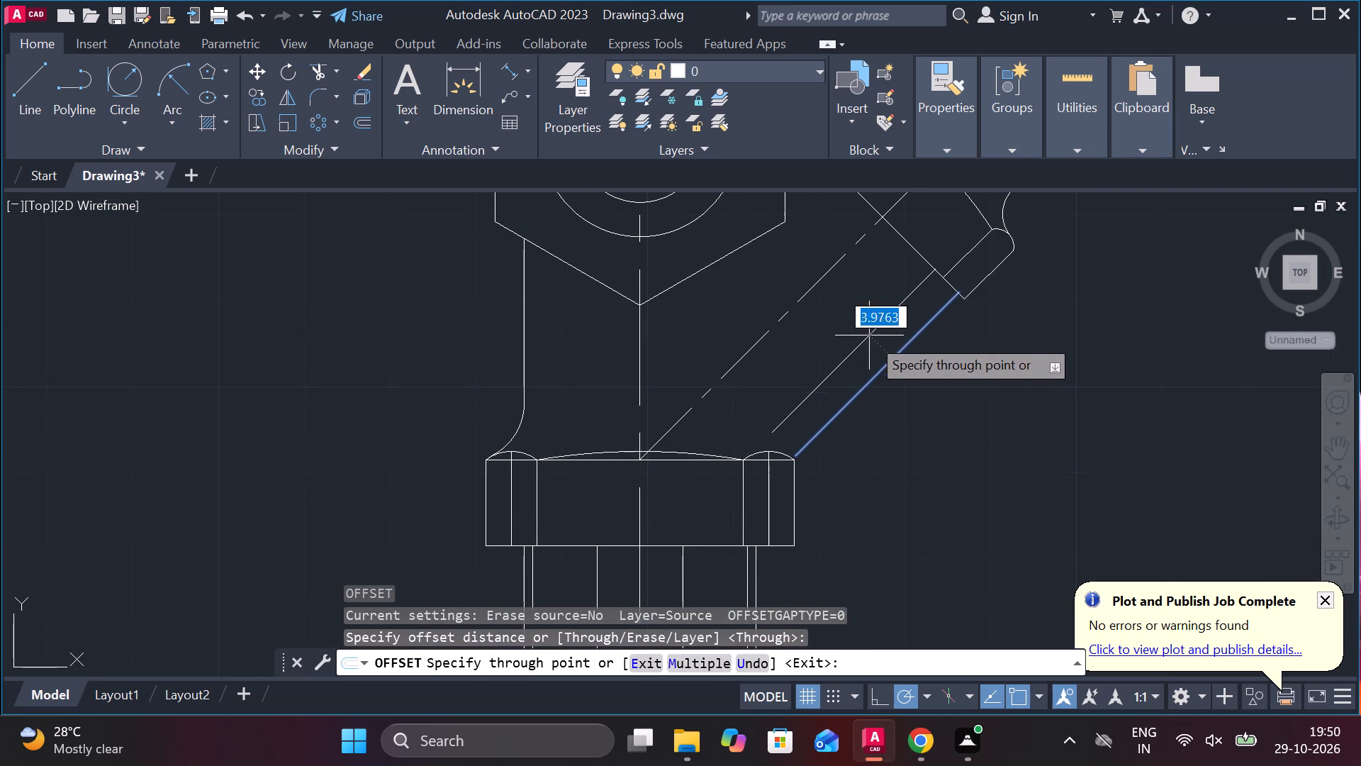
pyautogui.scroll(2, 870, 336)
pyautogui.press('2')
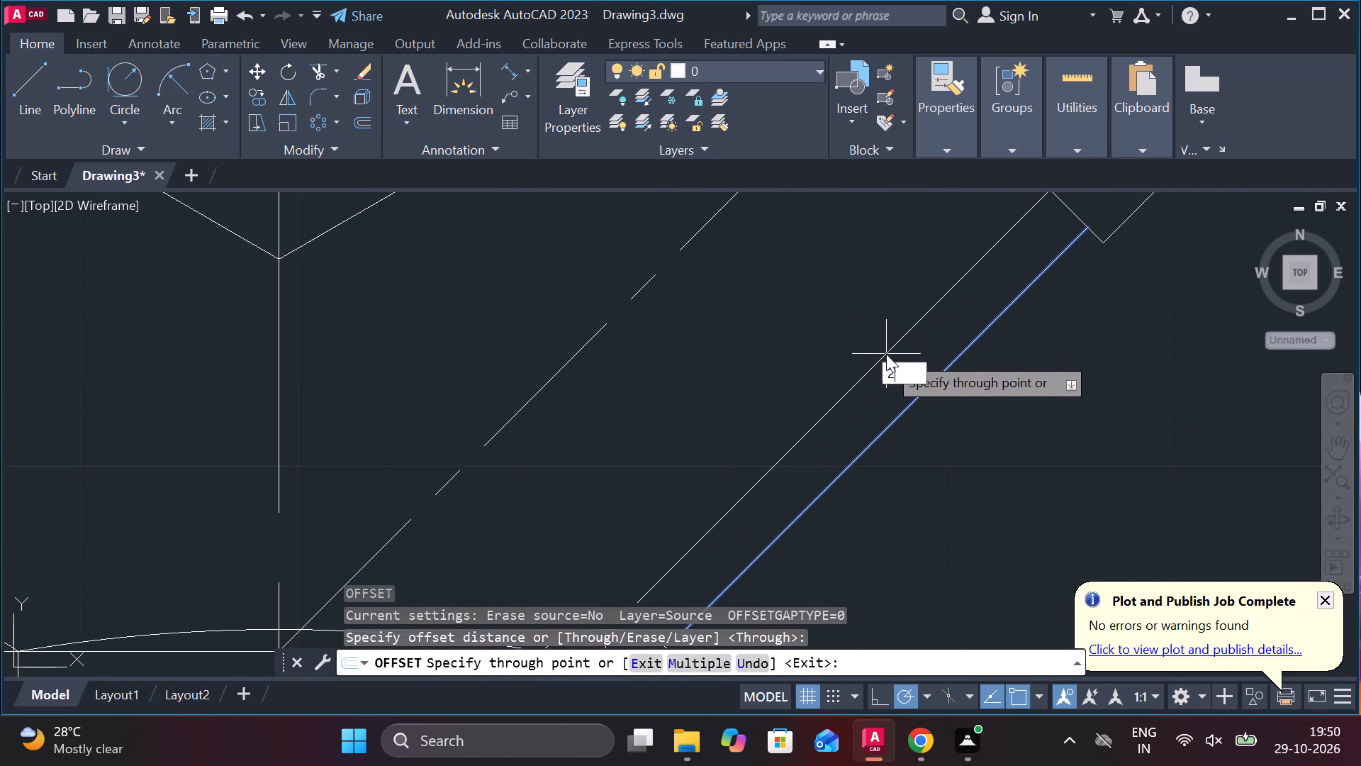
pyautogui.press('Return')
pyautogui.scroll(-1, 886, 354)
pyautogui.press('Escape')
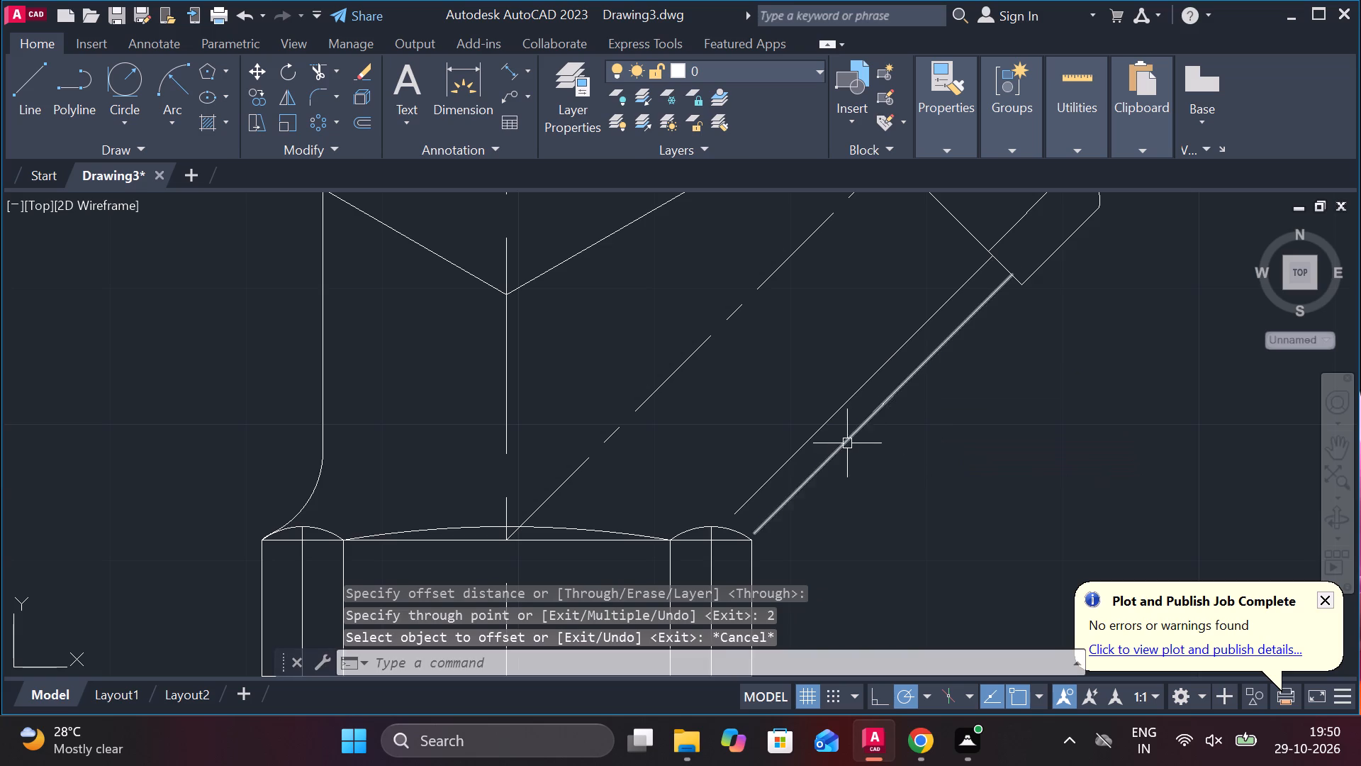
# Erase the original outer diagonal edge of the branch, leaving its inward offset copy.
pyautogui.click(847, 443)
pyautogui.write('E')
pyautogui.press('space')
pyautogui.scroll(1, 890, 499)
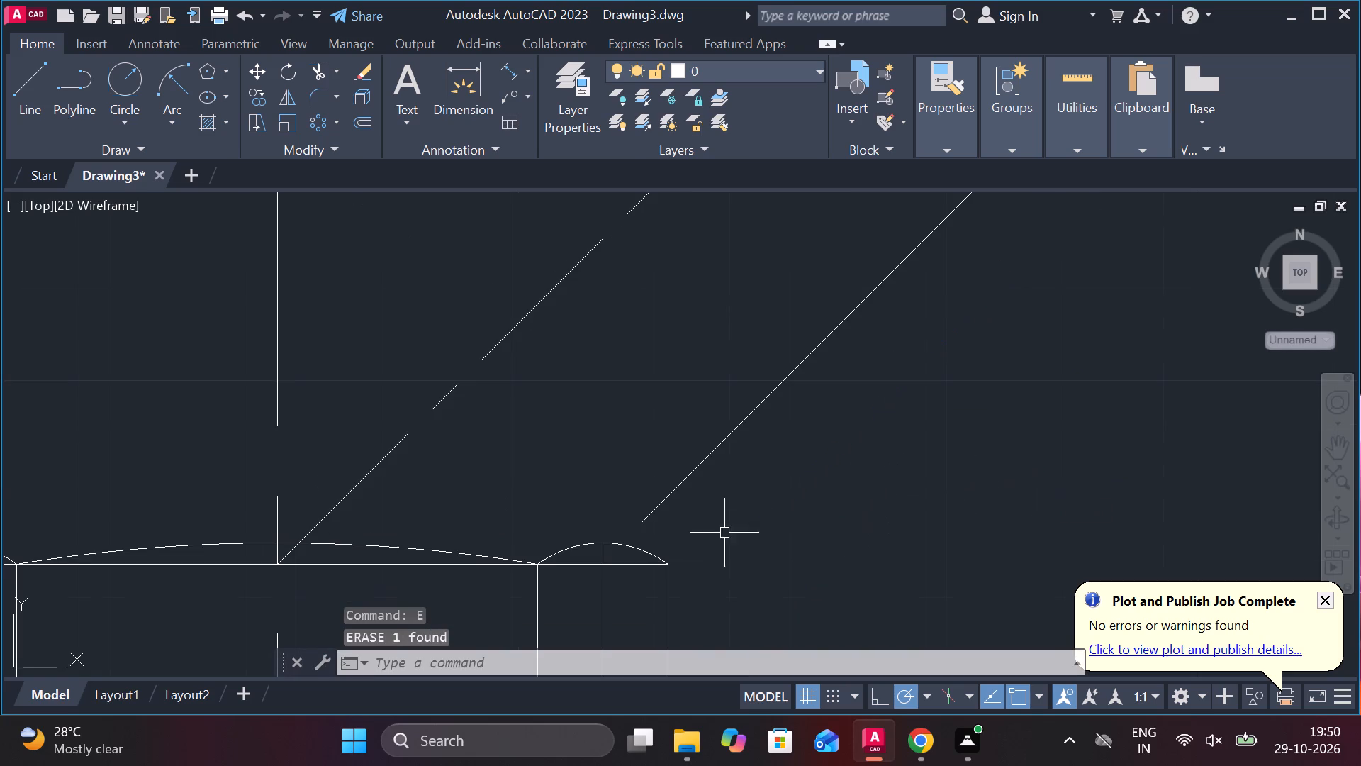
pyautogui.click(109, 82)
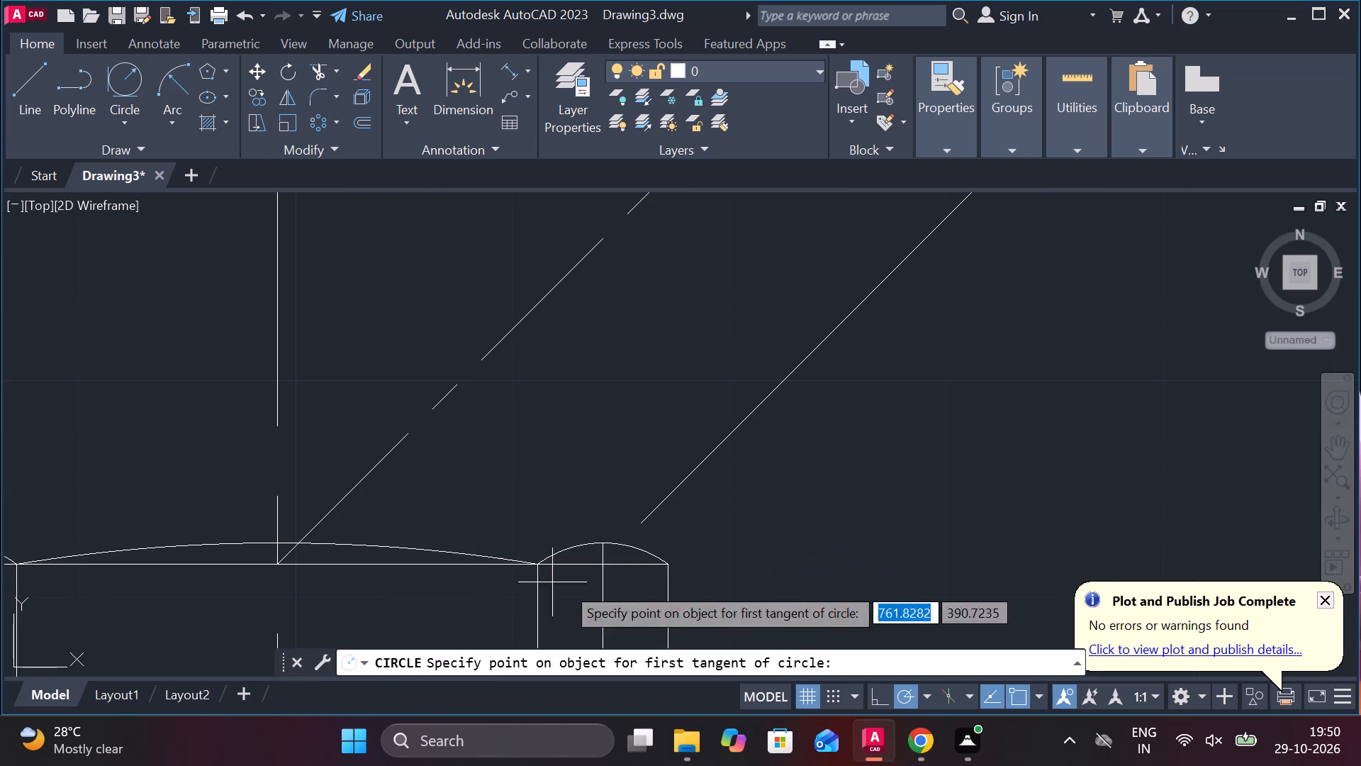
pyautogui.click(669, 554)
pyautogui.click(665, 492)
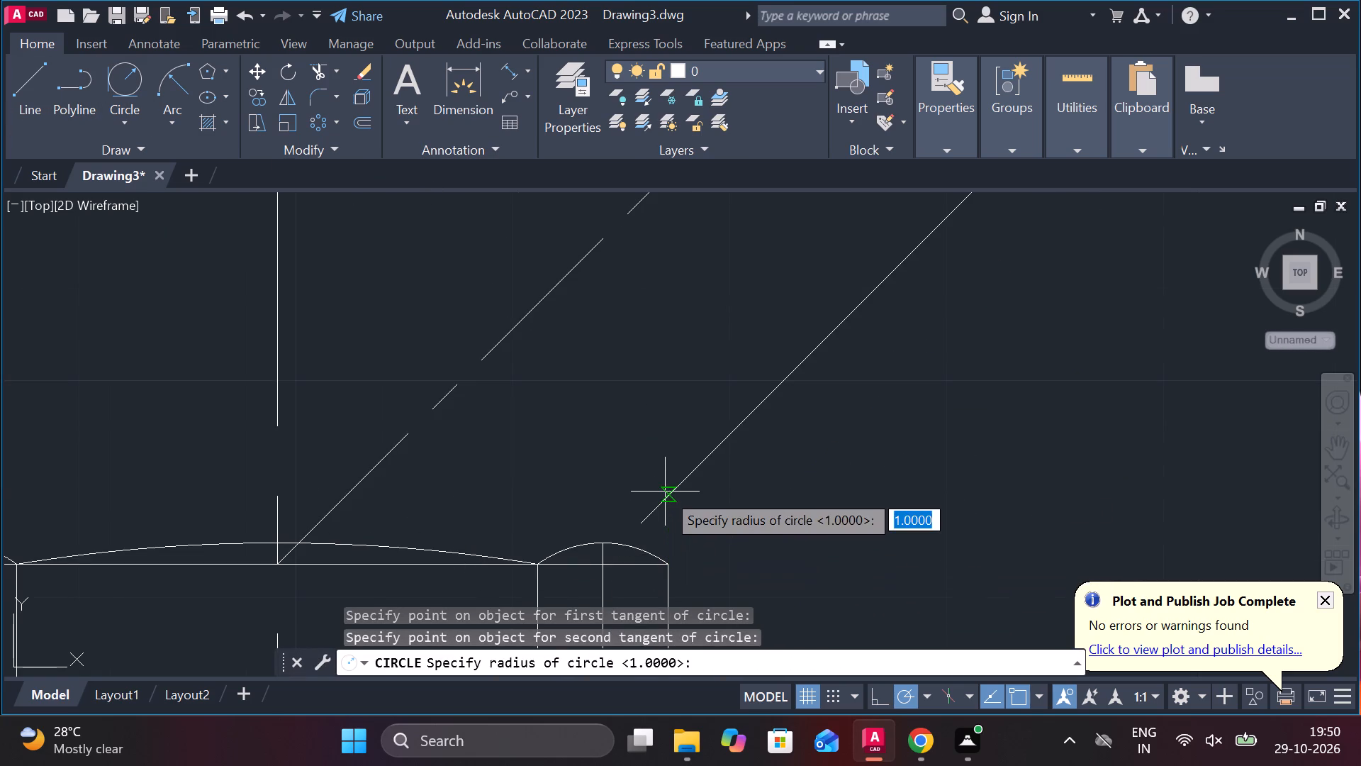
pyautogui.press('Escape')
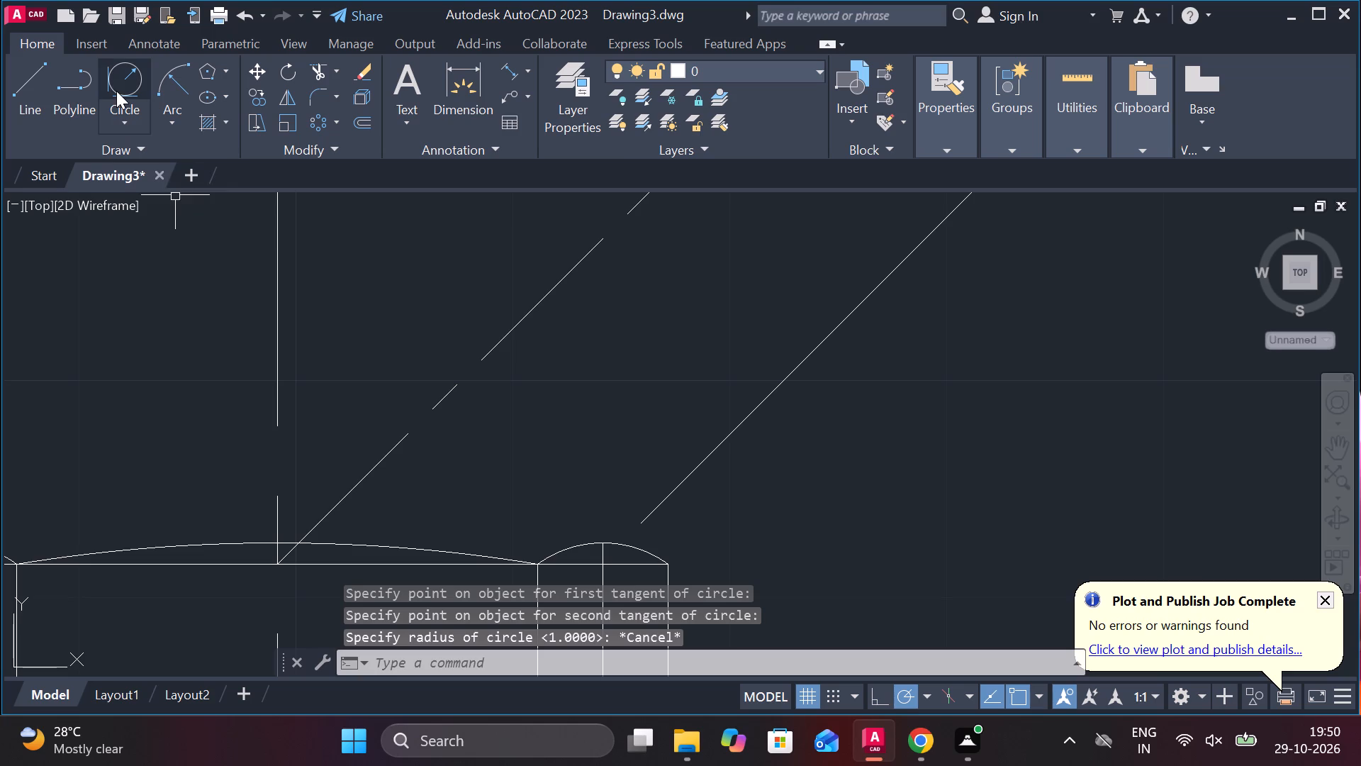
# Extend the branch's offset diagonal edge down to the lower nut's side arc.
pyautogui.click(116, 91)
pyautogui.press('Escape')
pyautogui.write('EX')
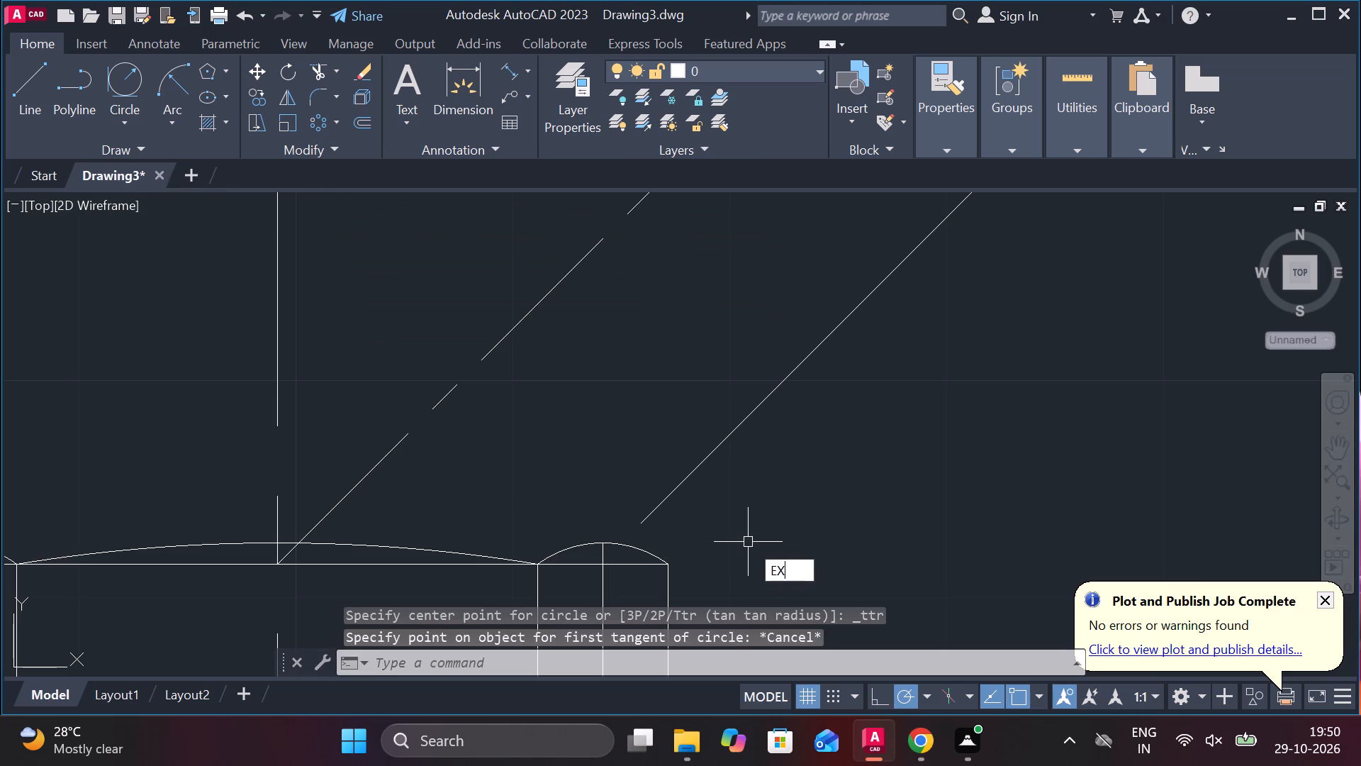
pyautogui.press('space')
pyautogui.click(661, 512)
pyautogui.press('Escape')
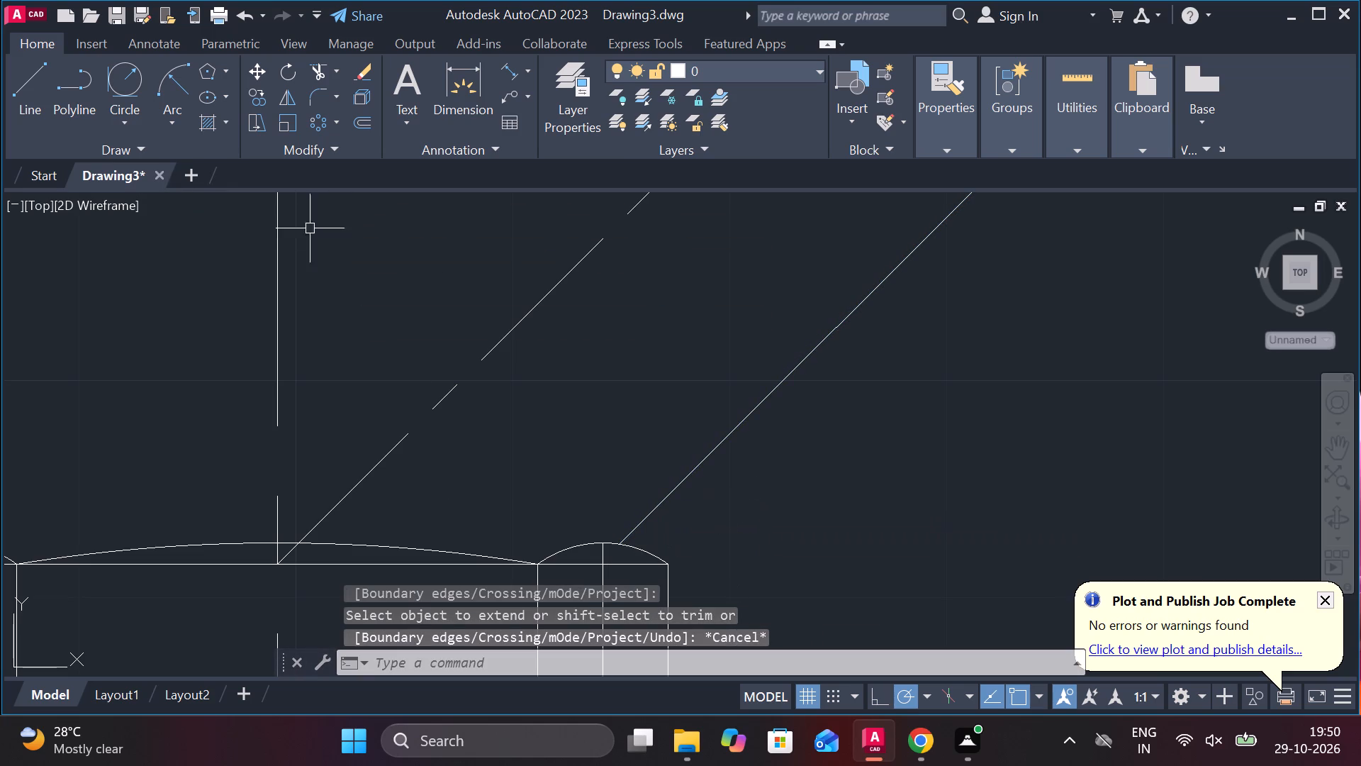
# Draw a circle of radius 1 tangent to the branch's diagonal edge and the lower nut's side arc.
pyautogui.click(121, 87)
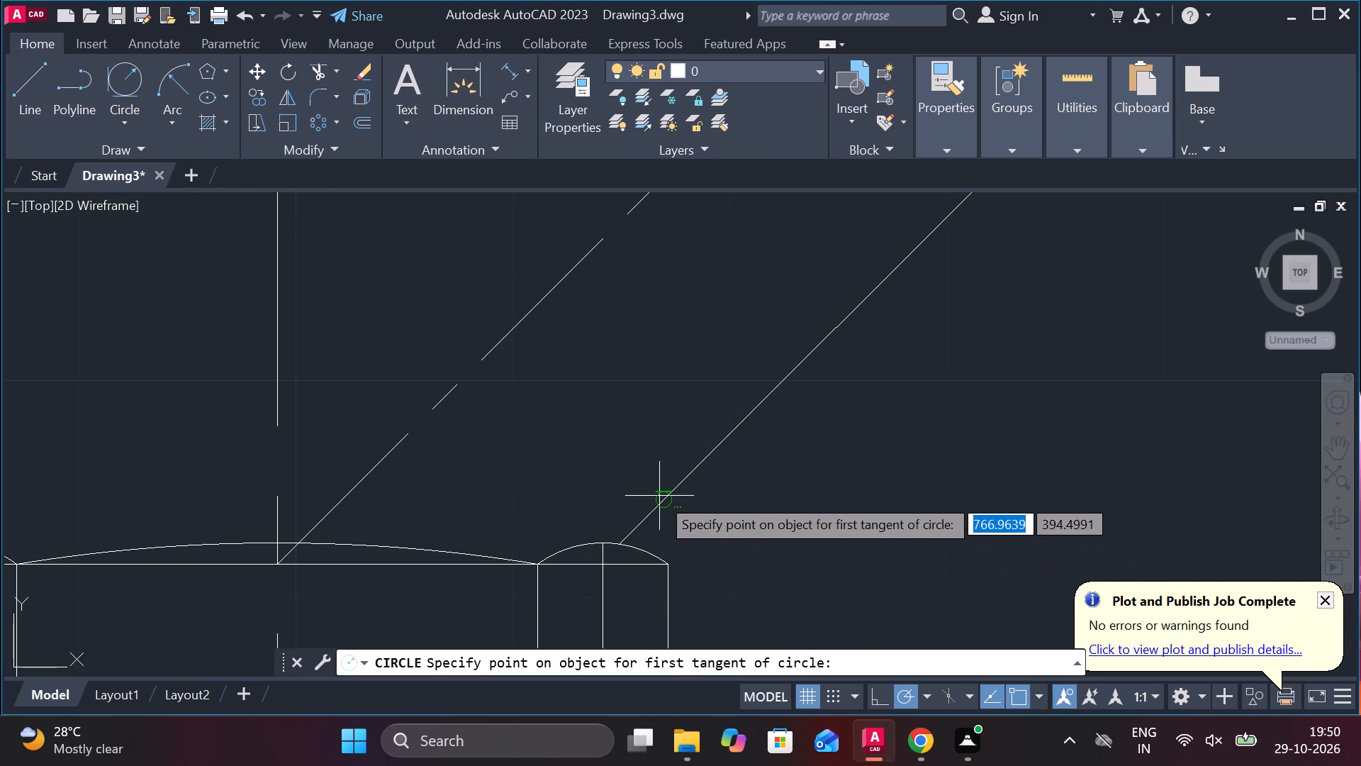
pyautogui.click(659, 496)
pyautogui.click(649, 548)
pyautogui.write('1')
pyautogui.press('space')
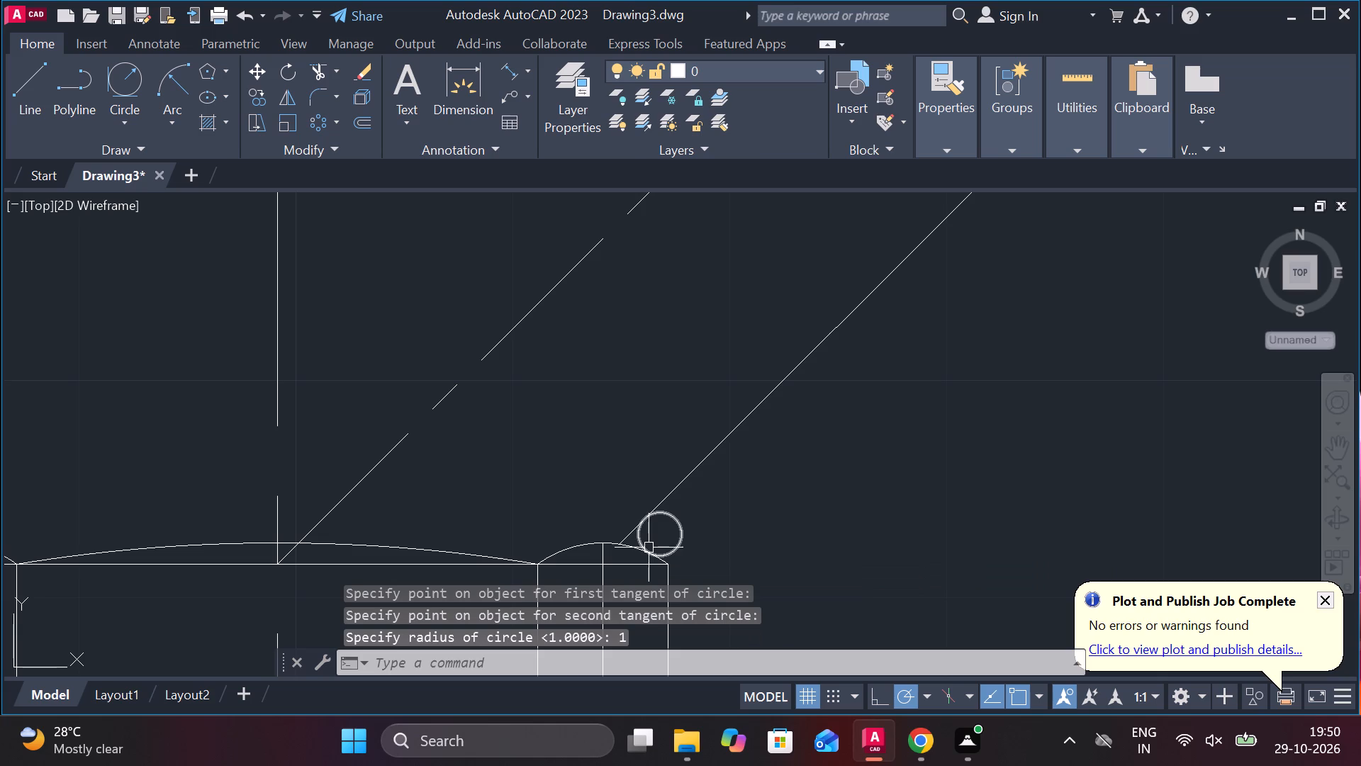
# Trim the tangent circle to its inner transition arc and remove the diagonal edge's stub below the tangent point.
pyautogui.write('TR')
pyautogui.press('space')
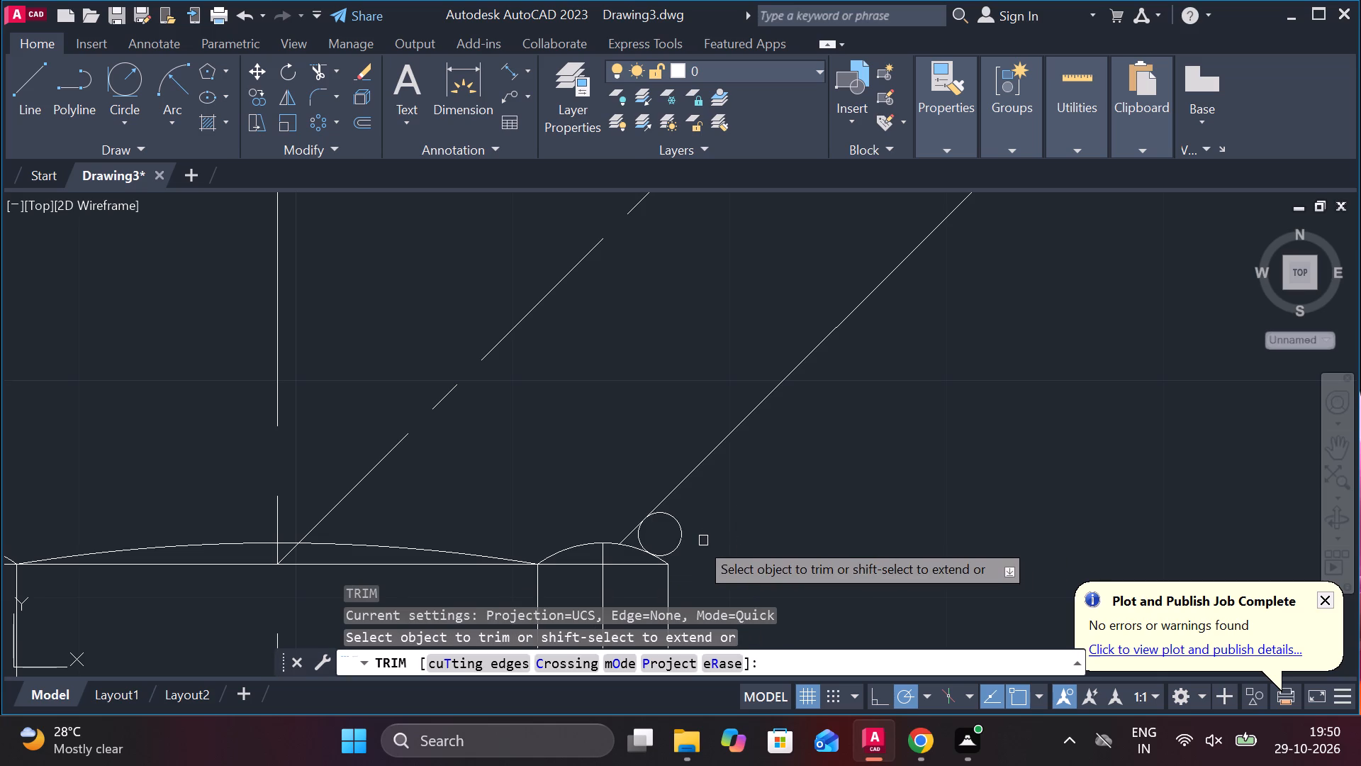
pyautogui.click(685, 529)
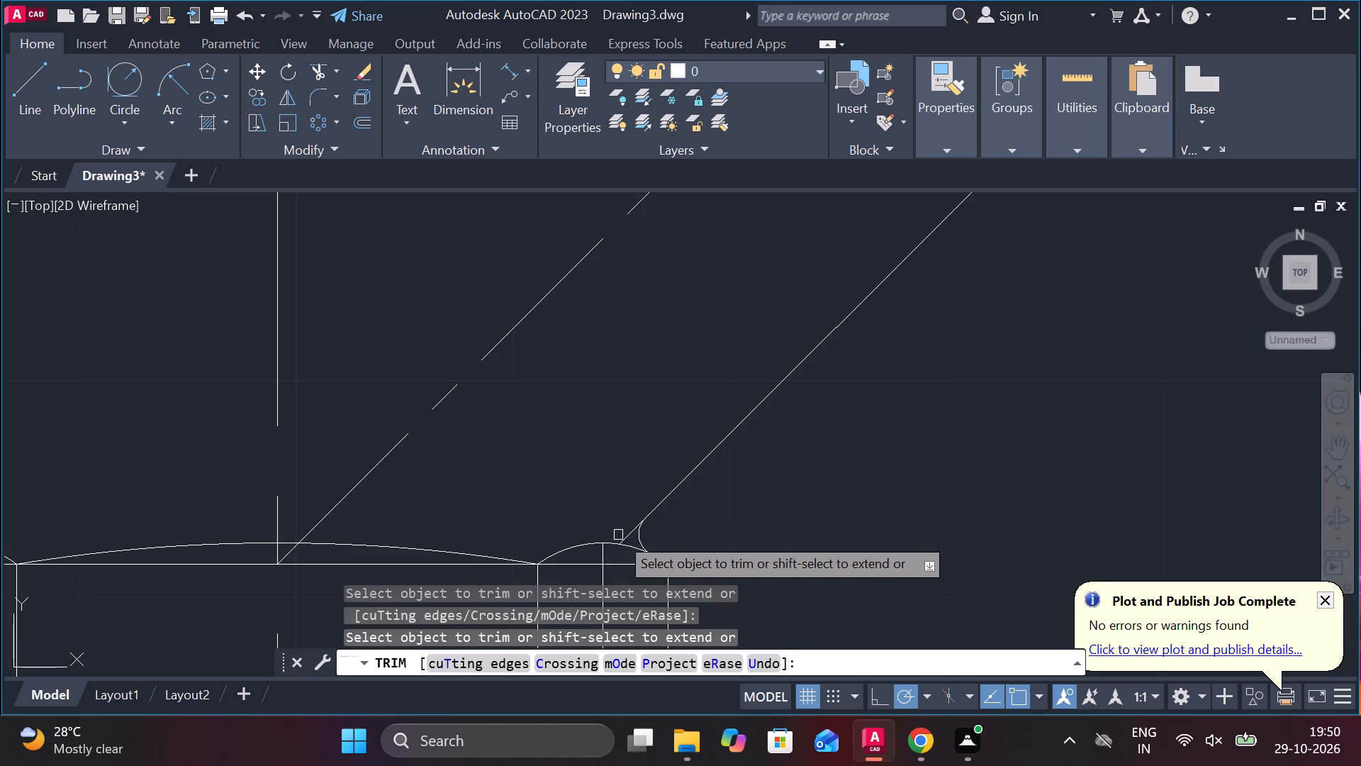
pyautogui.click(623, 535)
pyautogui.scroll(-1, 717, 531)
pyautogui.press('Escape')
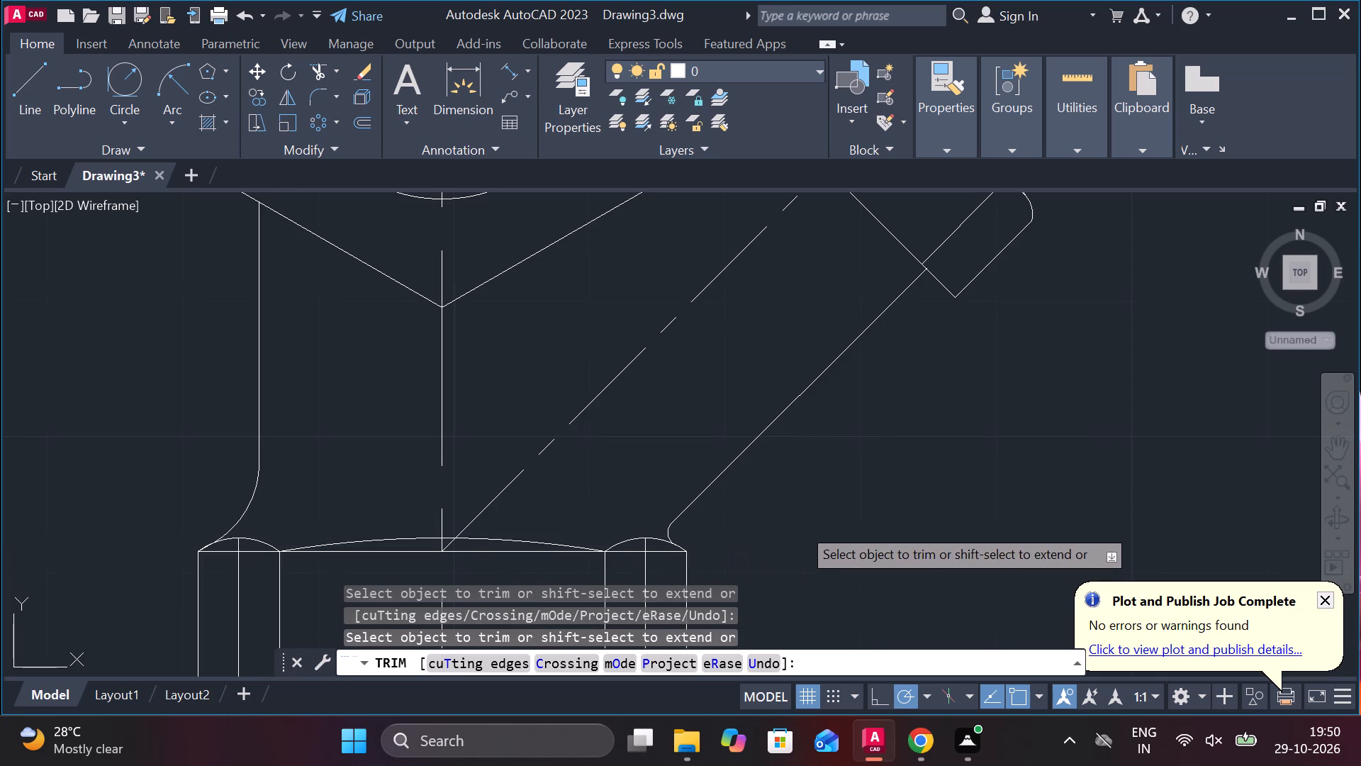
# Trim away the straight horizontal line beneath the three top arcs of the lower nut.
pyautogui.write('TR')
pyautogui.press('space')
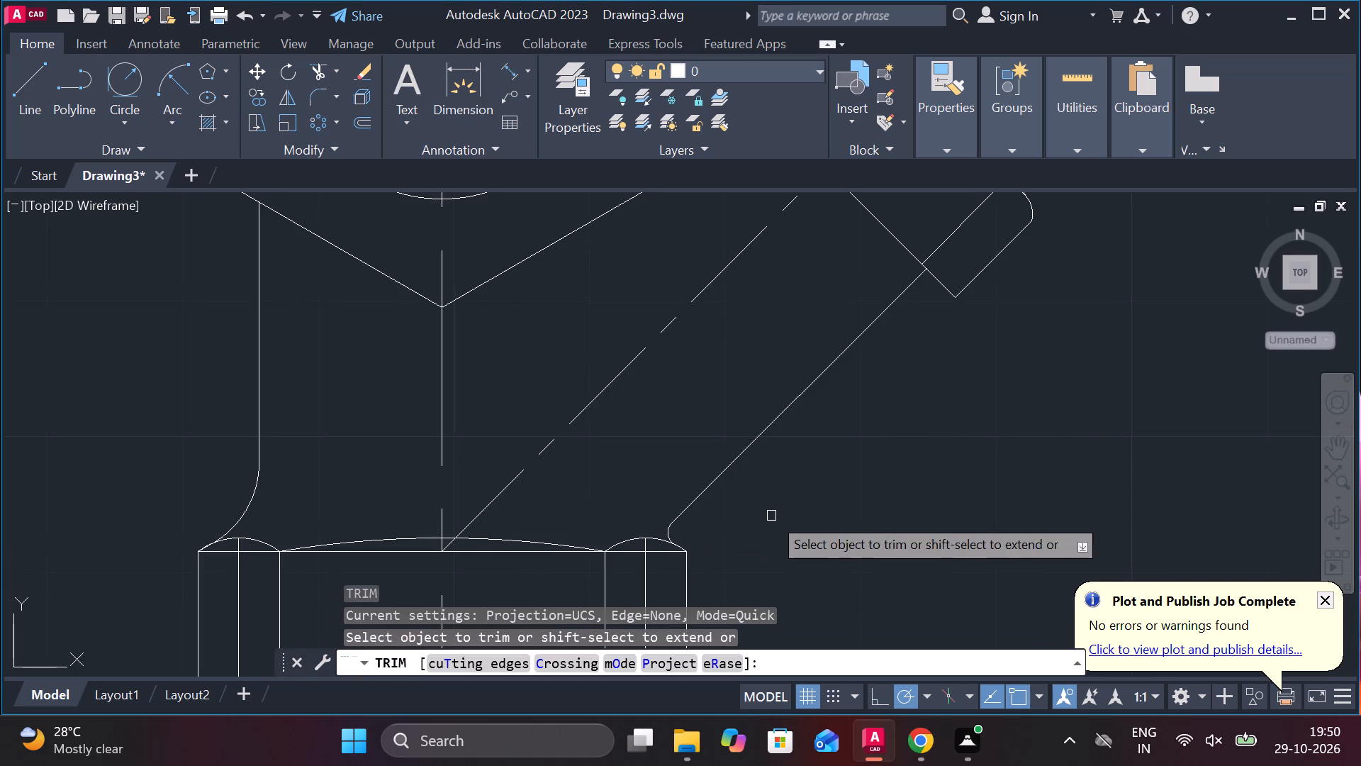
pyautogui.click(468, 556)
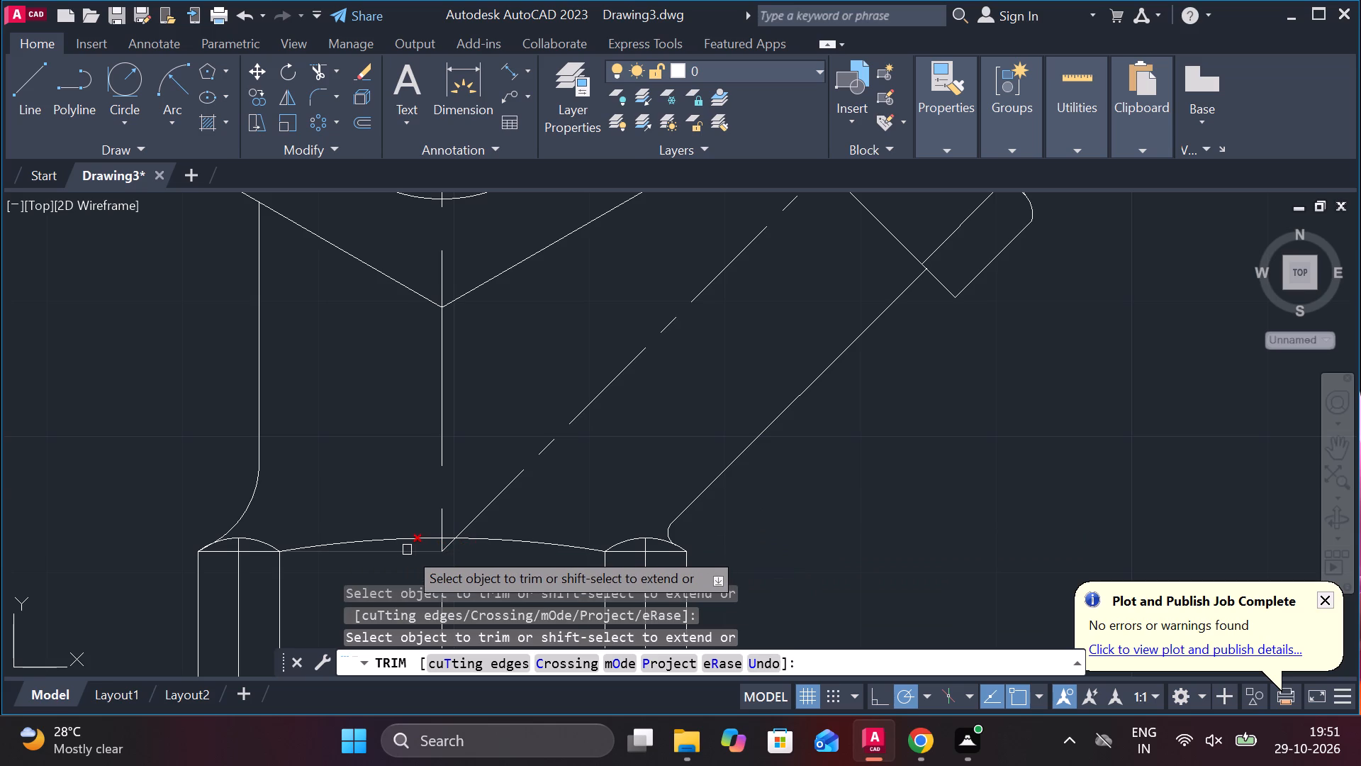
pyautogui.click(407, 550)
pyautogui.scroll(-1, 420, 553)
pyautogui.scroll(2, 420, 553)
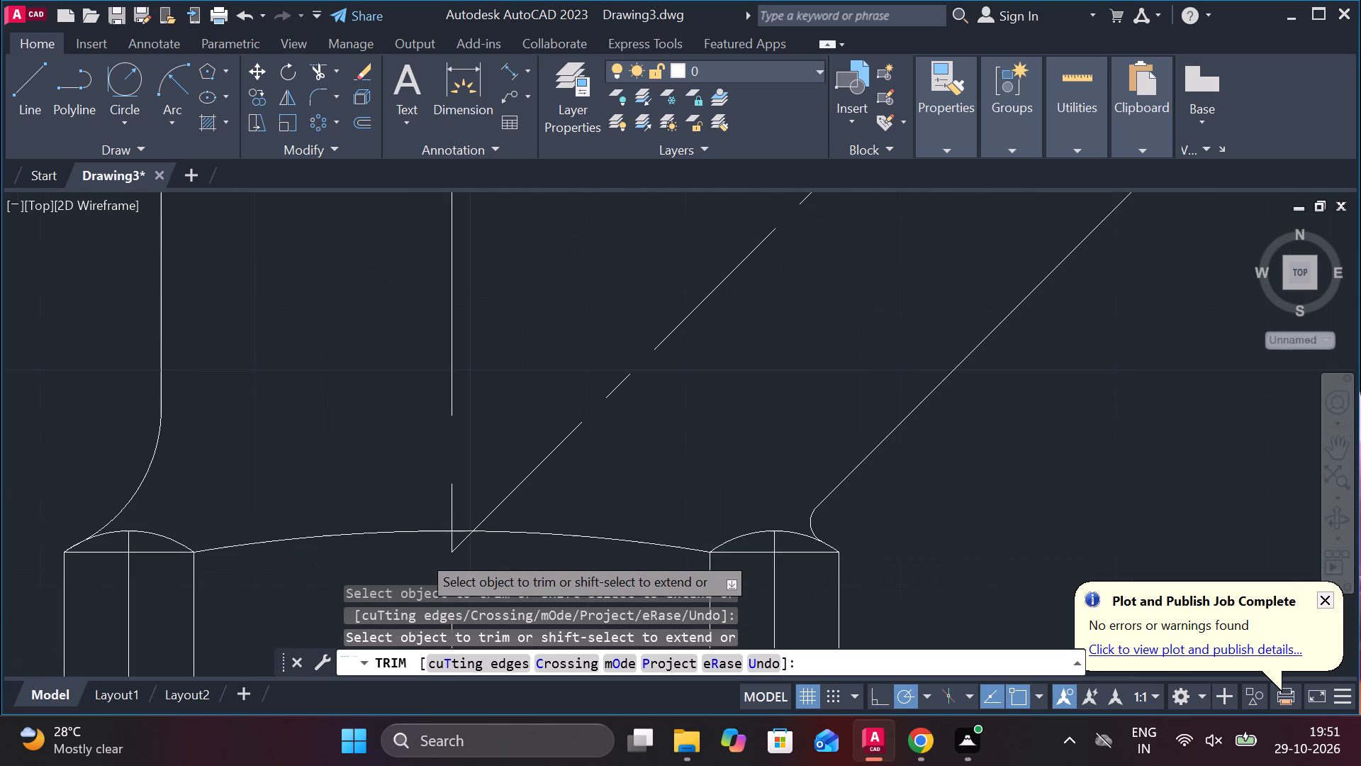
pyautogui.click(788, 554)
pyautogui.click(758, 555)
pyautogui.scroll(-3, 769, 551)
pyautogui.scroll(4, 631, 550)
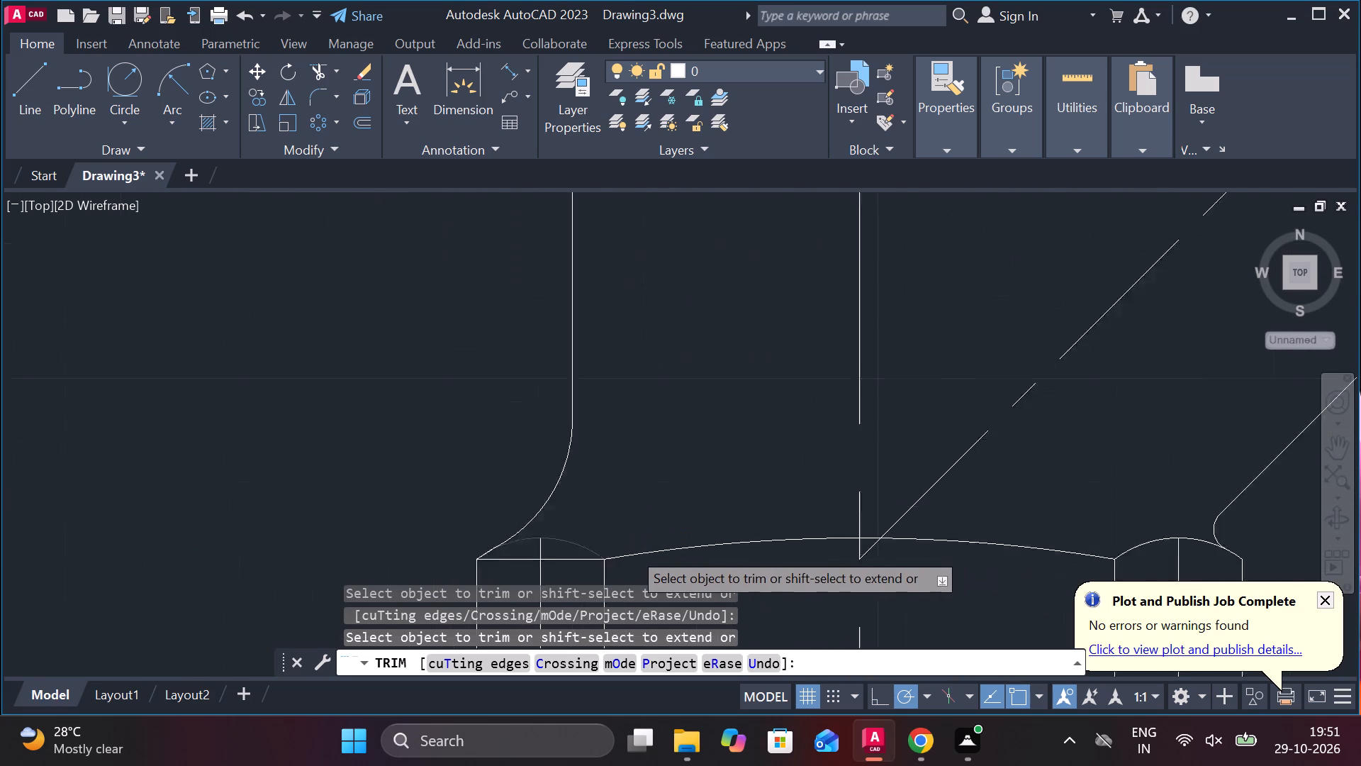
pyautogui.click(547, 562)
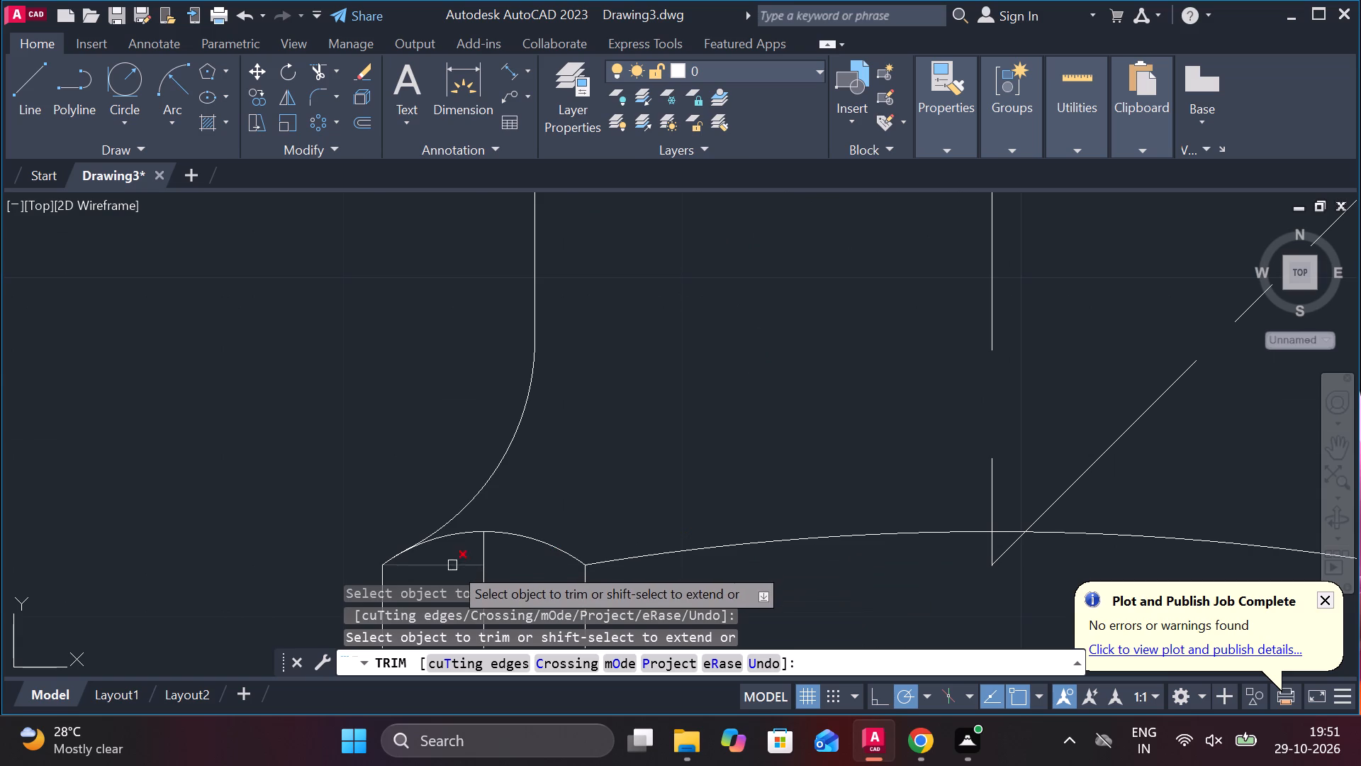
pyautogui.click(452, 565)
# Trim away the middle vertical line in each of the lower nut's two narrow side faces.
pyautogui.scroll(-3, 895, 583)
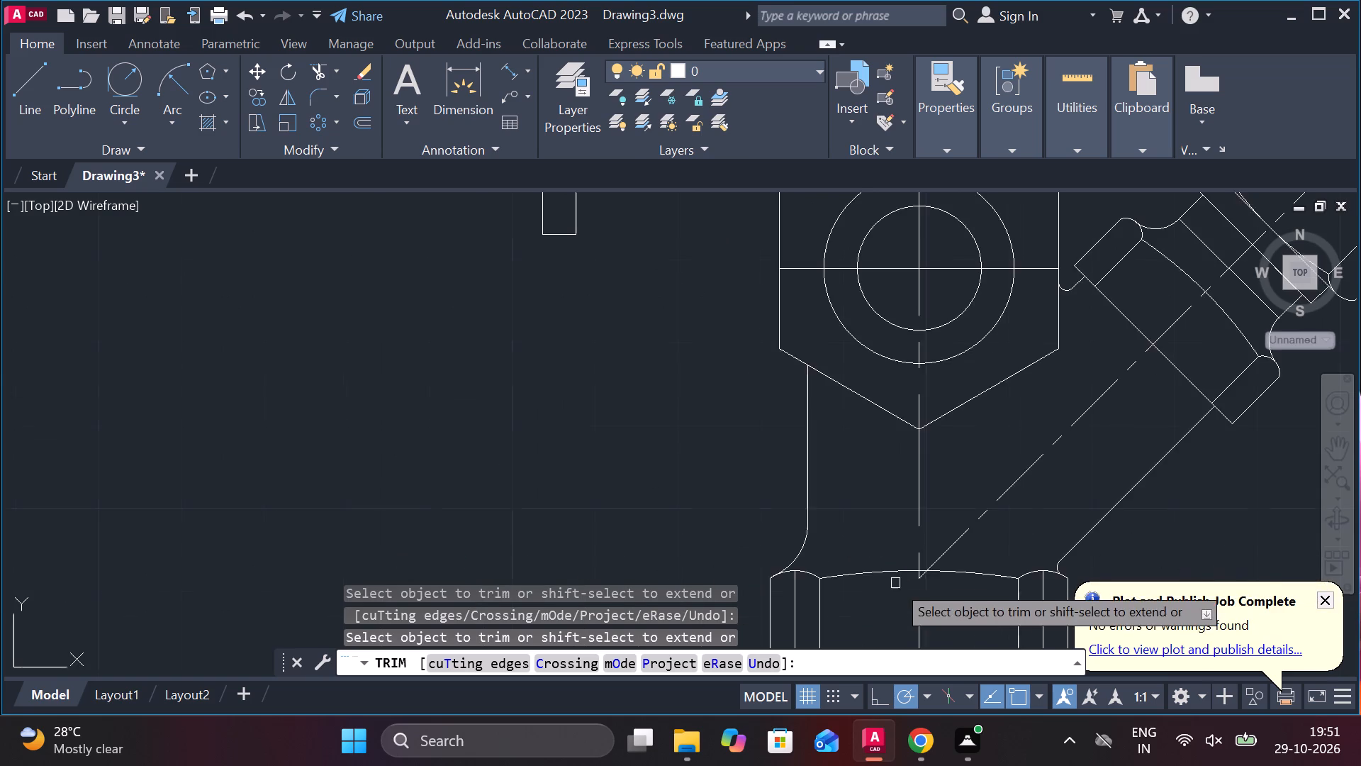
pyautogui.scroll(-1, 934, 567)
pyautogui.click(846, 598)
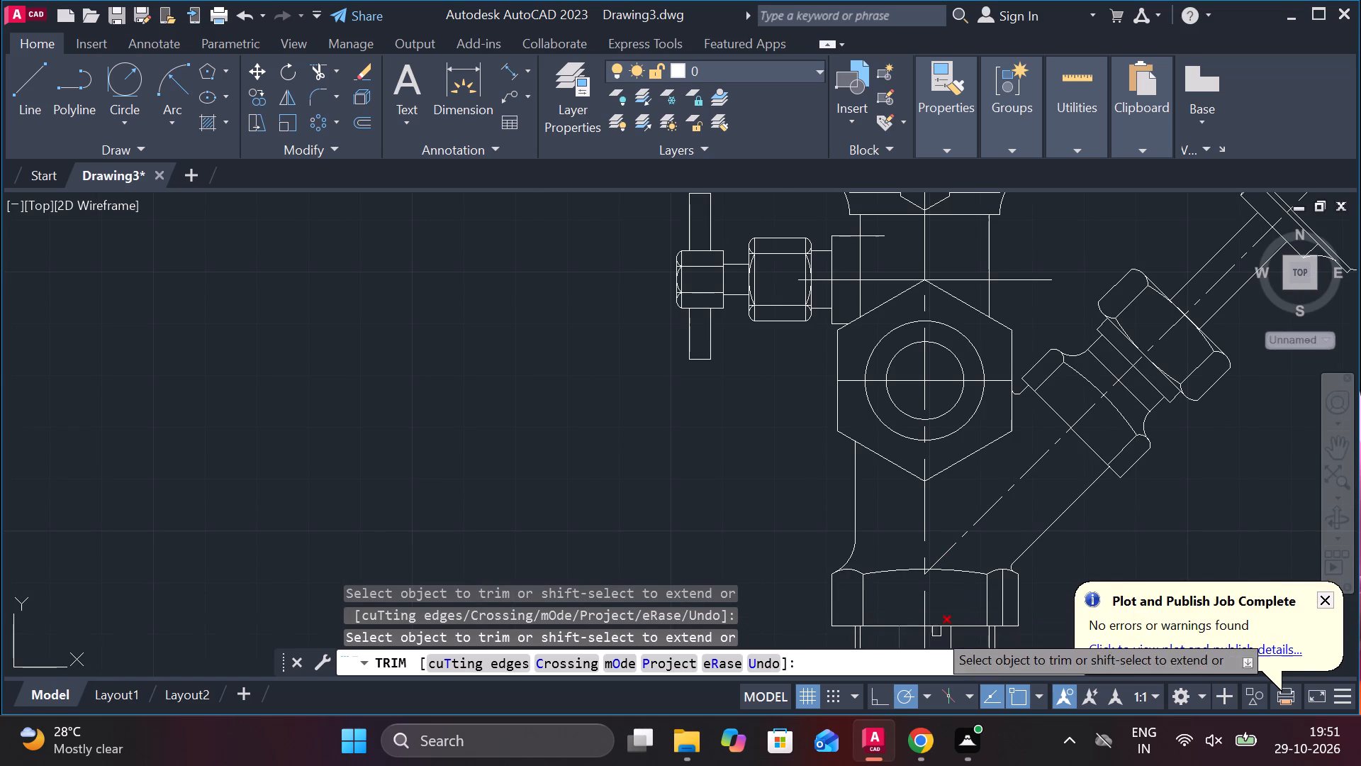
pyautogui.click(1004, 614)
# Trim both overhanging ends of the horizontal base line at the bottom of the pipe below the nut.
pyautogui.scroll(-2, 1000, 594)
pyautogui.moveTo(839, 540); pyautogui.dragTo(604, 355, button='middle')
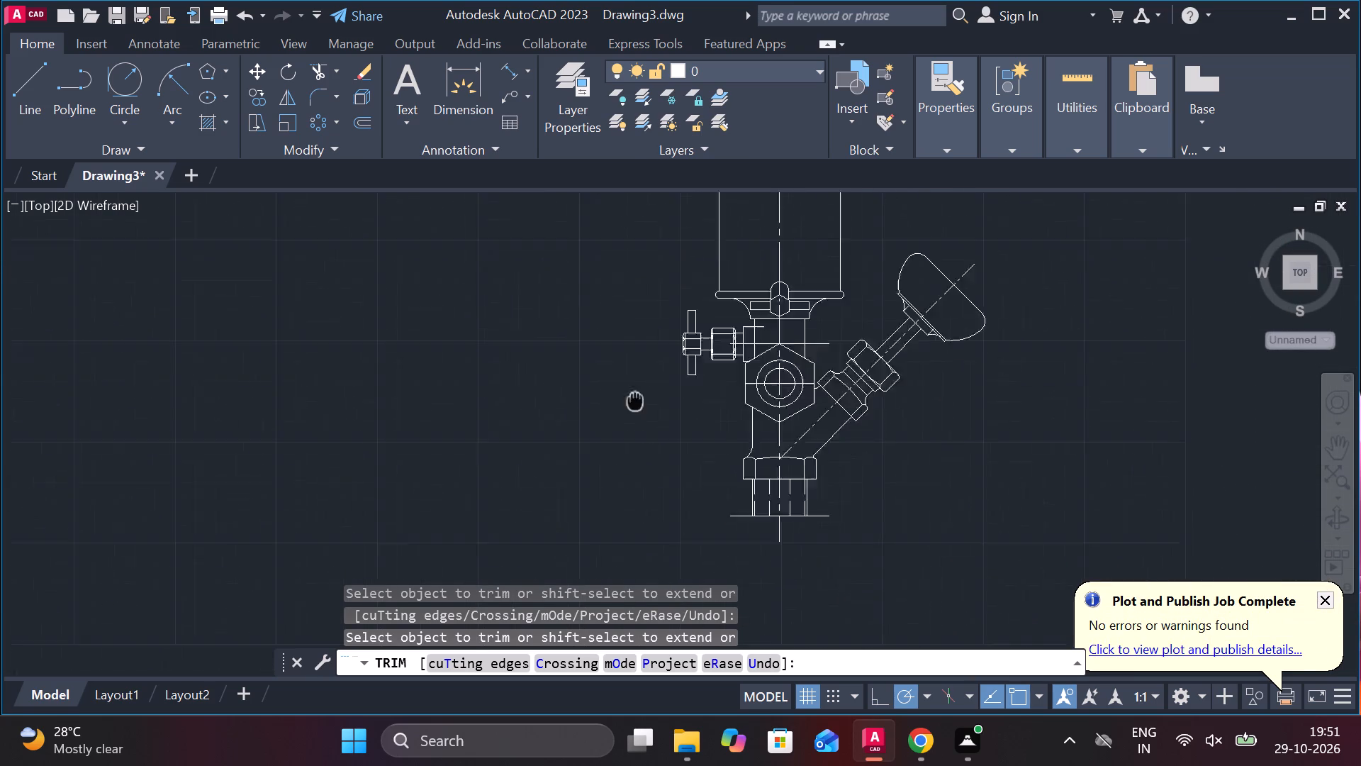
pyautogui.moveTo(604, 355); pyautogui.dragTo(556, 267, button='middle')
pyautogui.scroll(3, 629, 316)
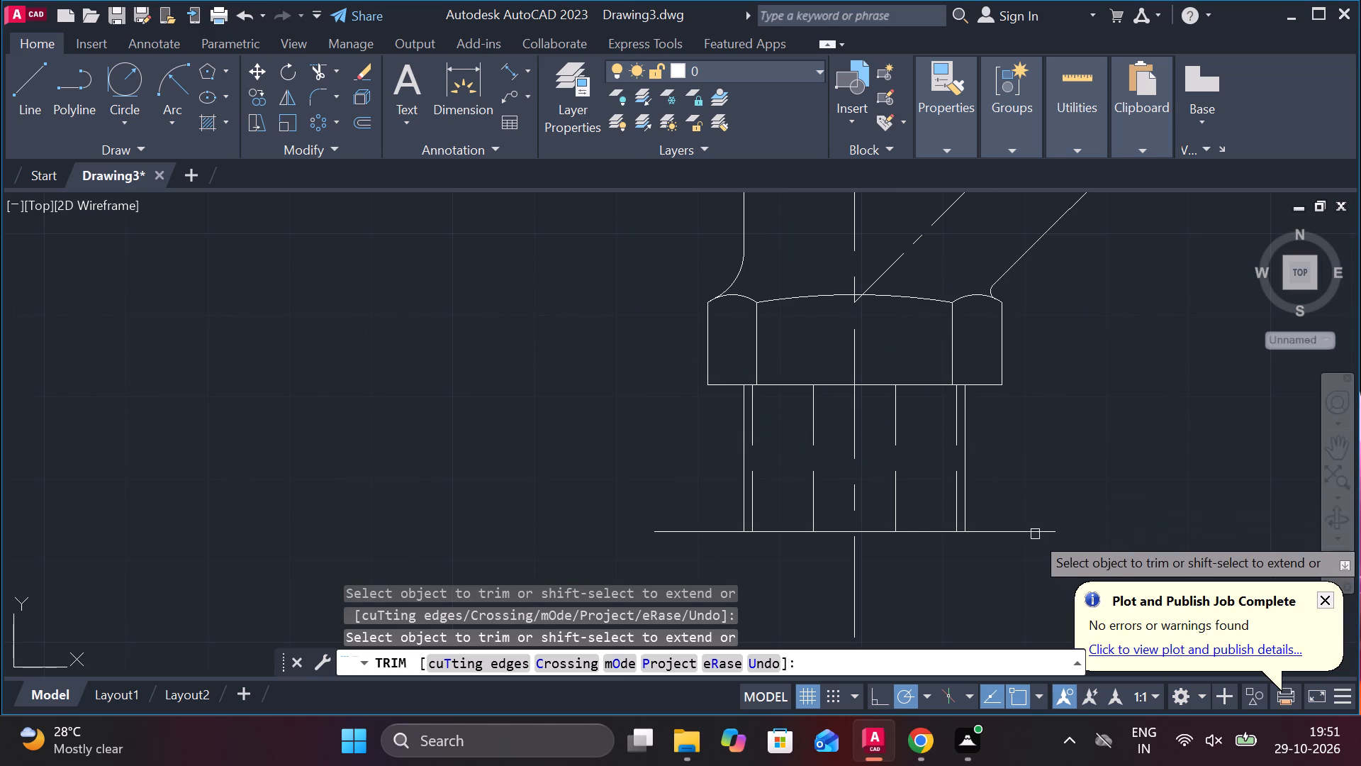
pyautogui.click(1029, 533)
pyautogui.click(690, 528)
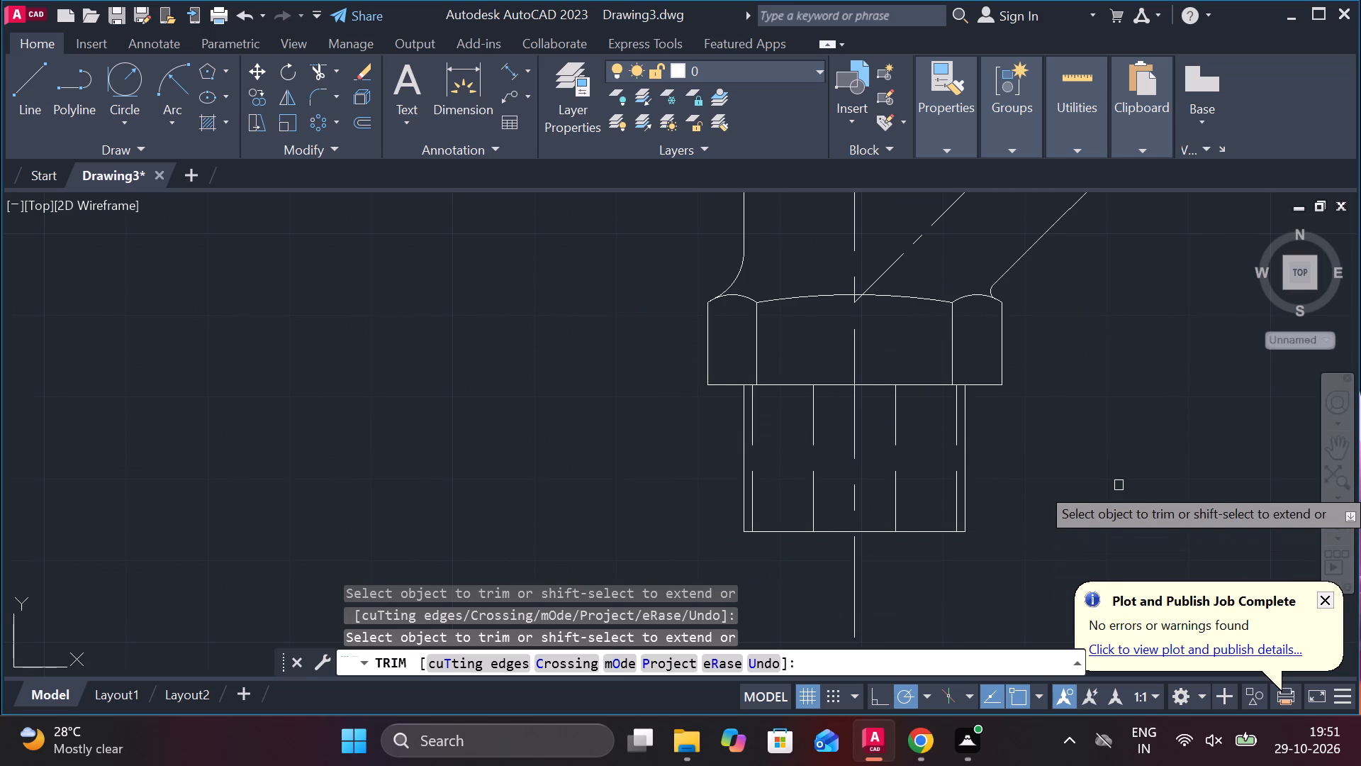
pyautogui.moveTo(1119, 472); pyautogui.dragTo(1112, 473, button='middle')
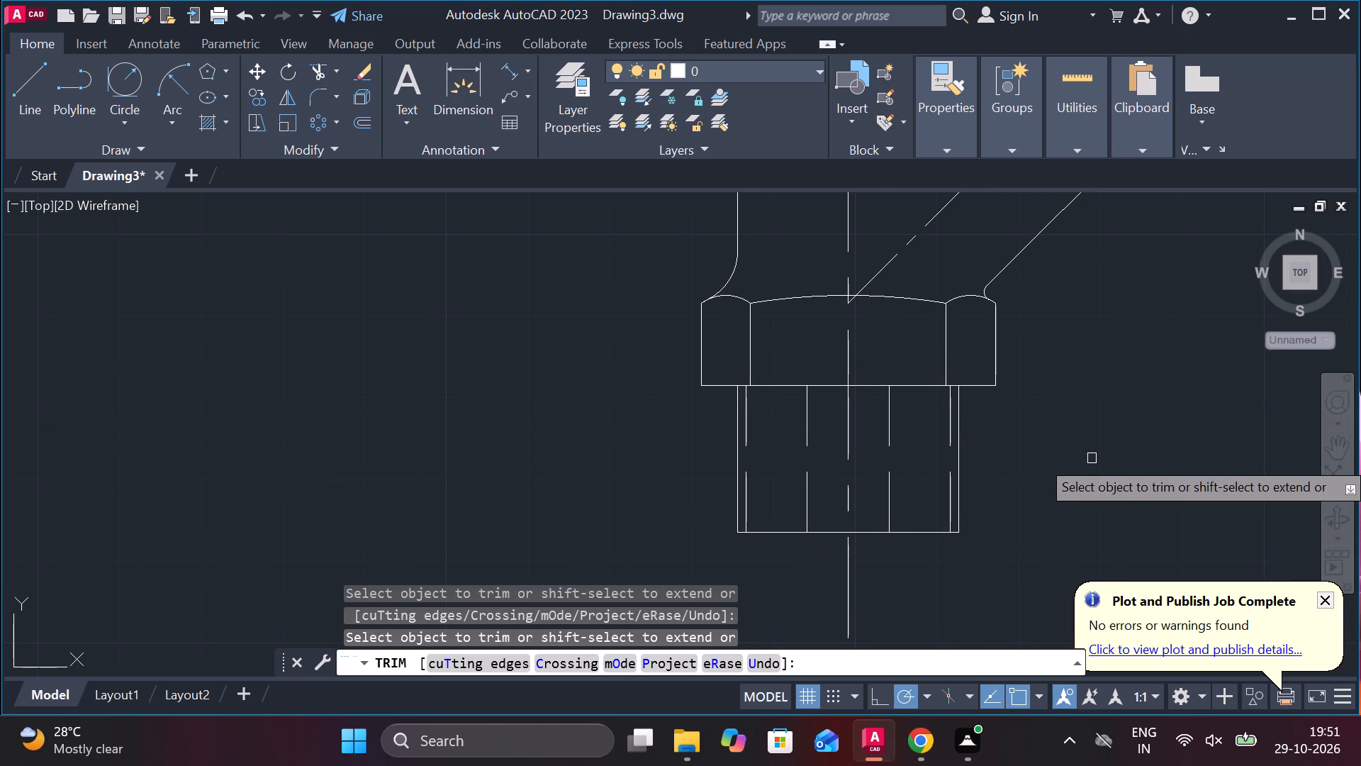
pyautogui.scroll(-1, 1099, 404)
pyautogui.moveTo(1114, 379); pyautogui.dragTo(1014, 467, button='middle')
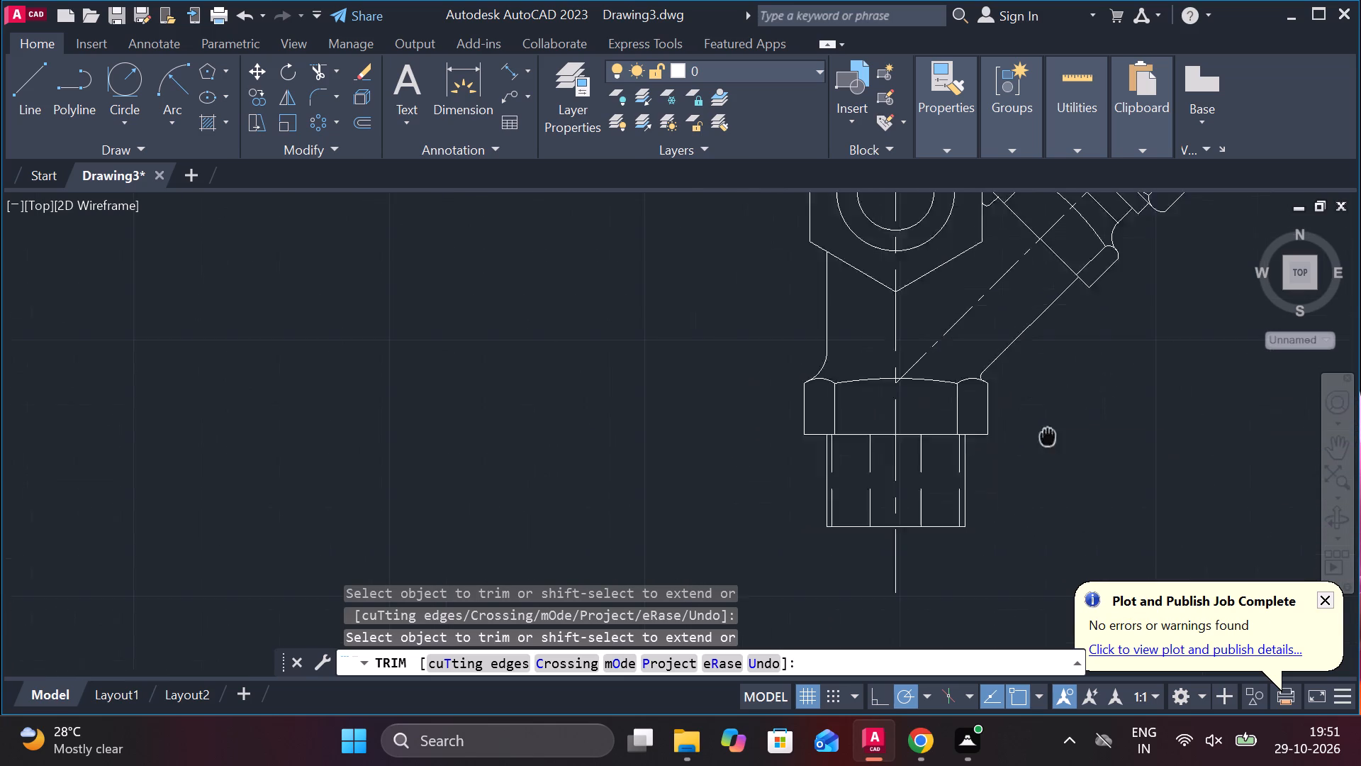
pyautogui.moveTo(1014, 467); pyautogui.dragTo(956, 509, button='middle')
pyautogui.moveTo(1020, 420); pyautogui.dragTo(1011, 484, button='middle')
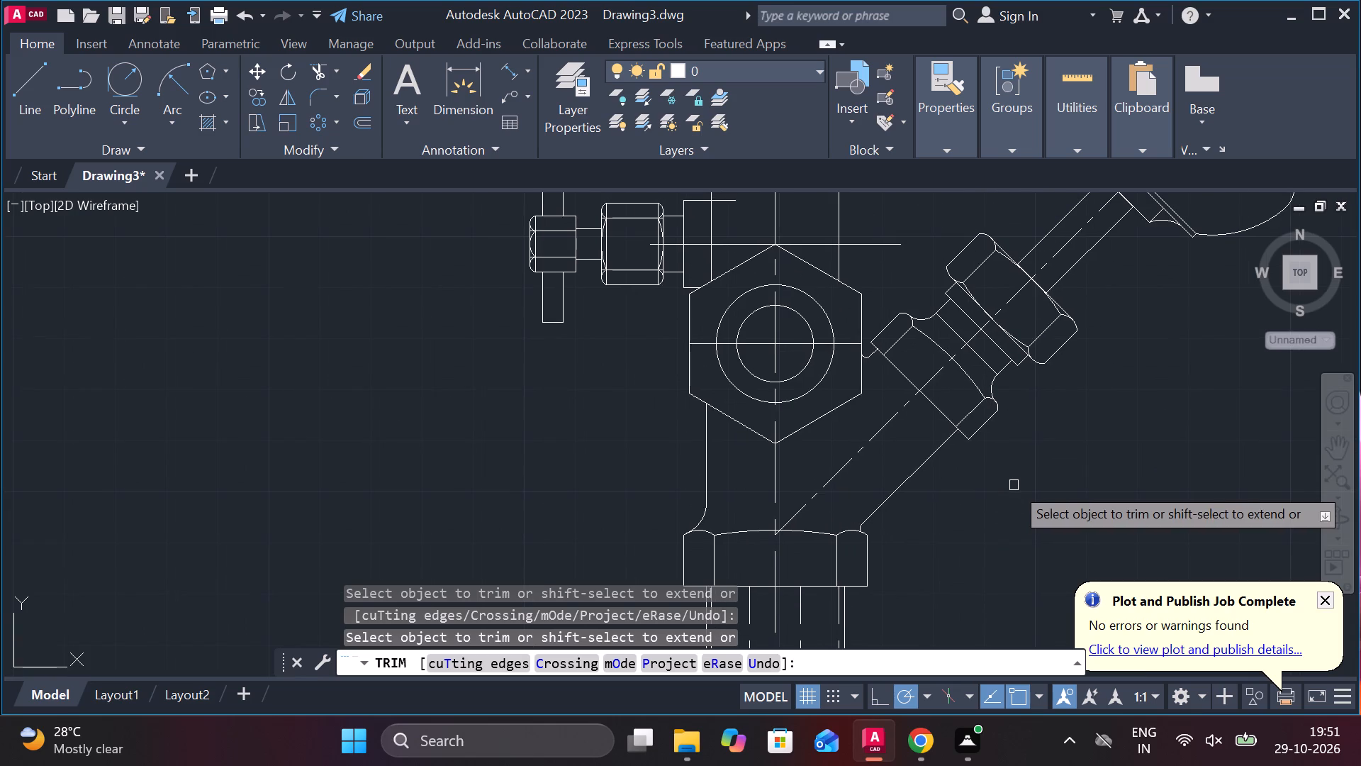
pyautogui.press('Escape')
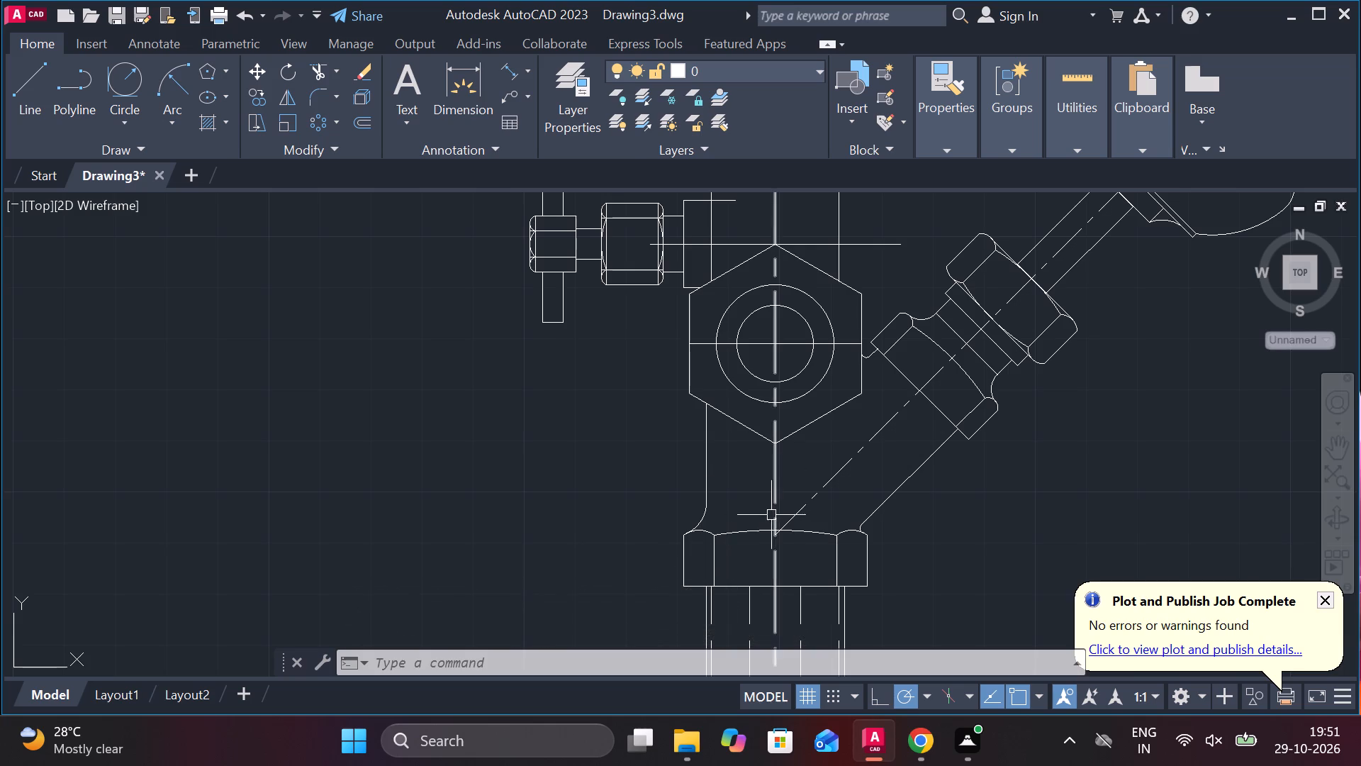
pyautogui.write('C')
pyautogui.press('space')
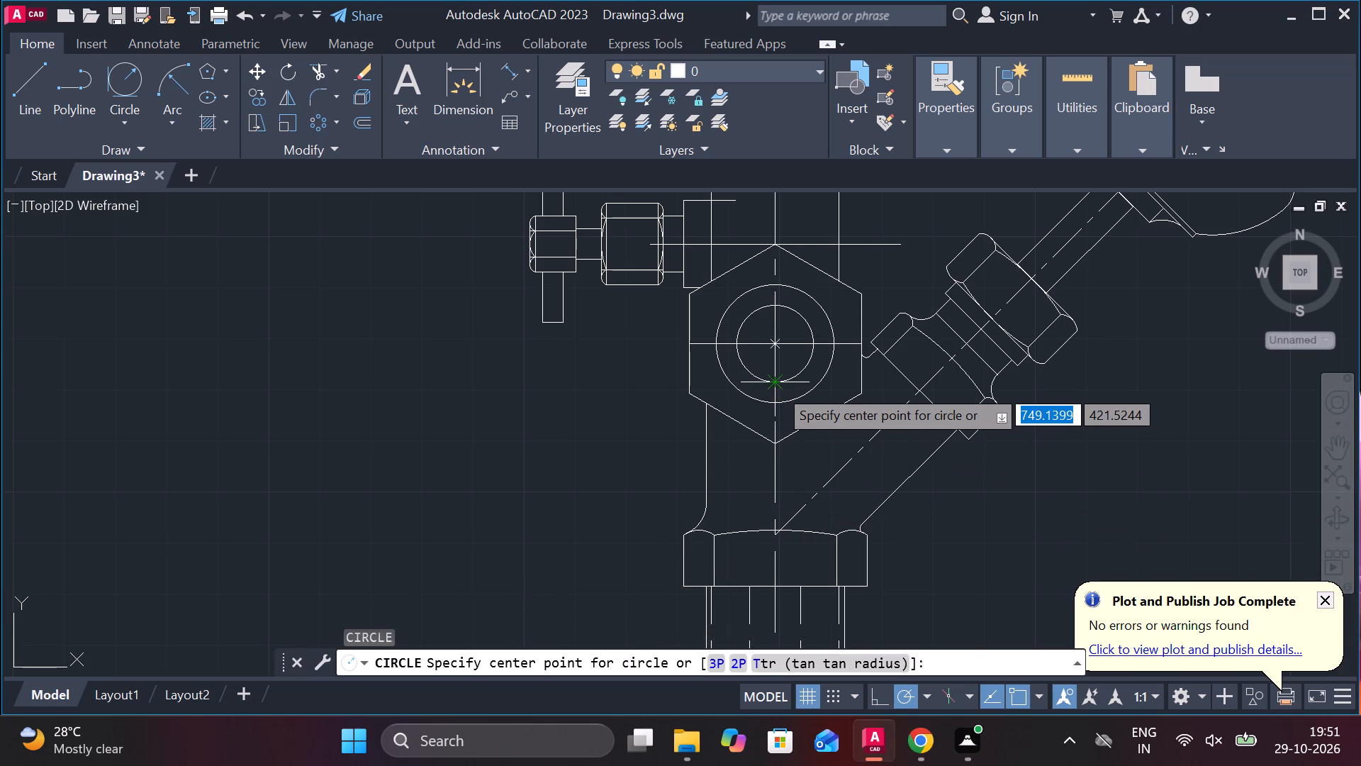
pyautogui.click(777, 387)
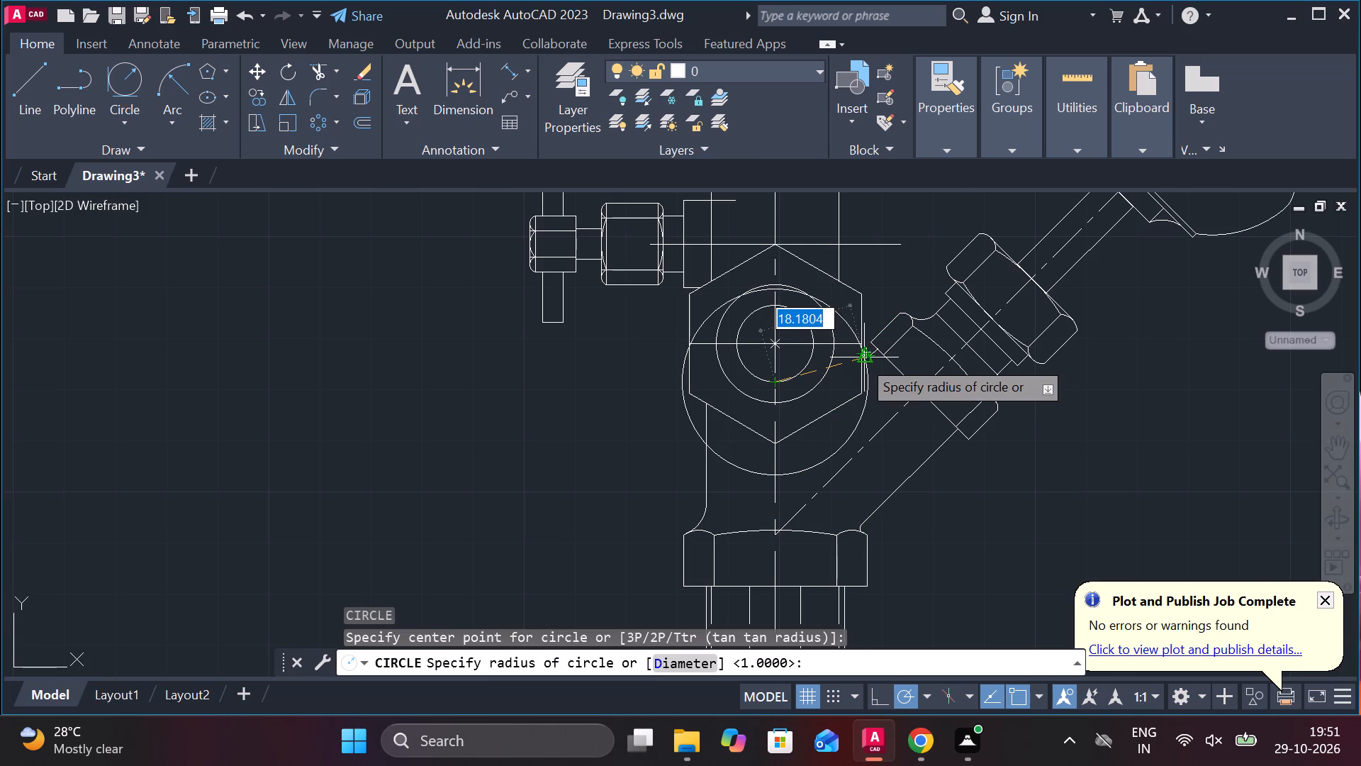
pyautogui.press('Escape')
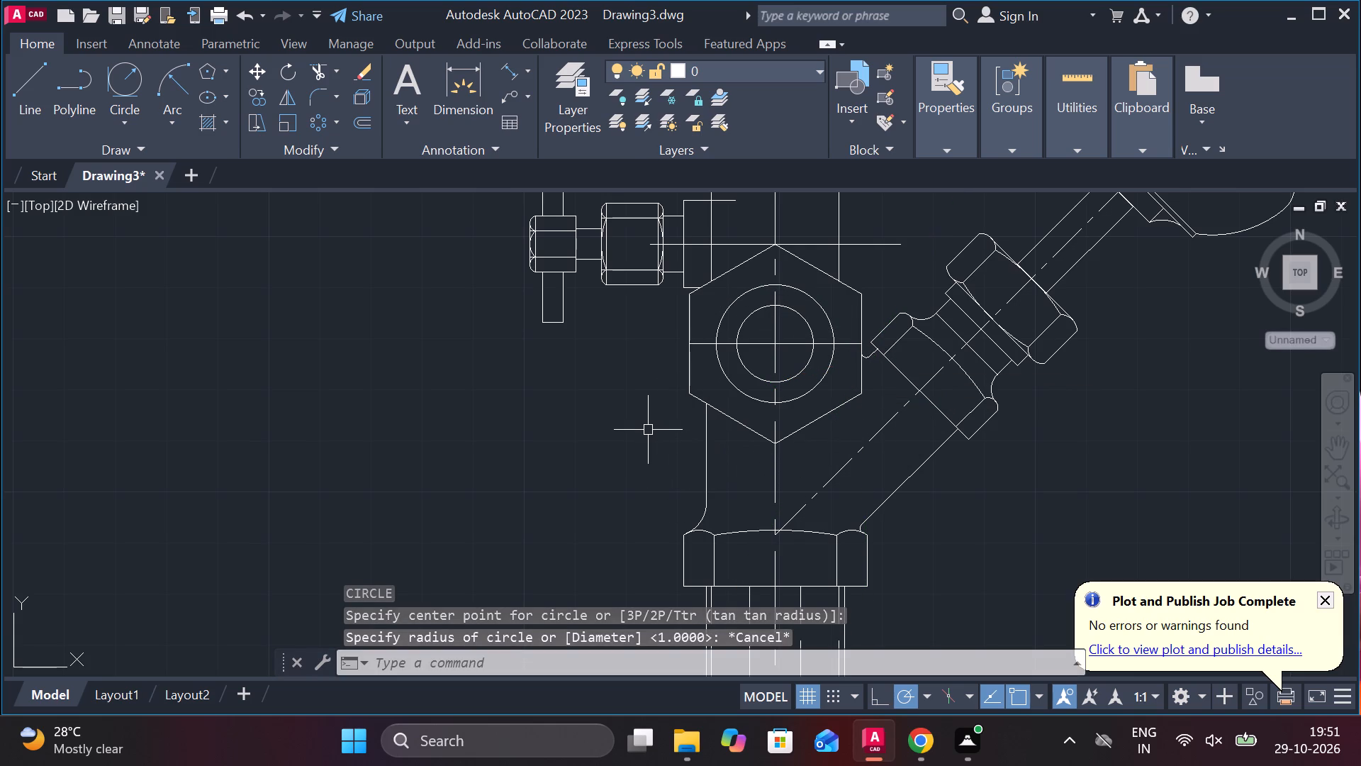
# Offset the body's left vertical edge between the hexagon and the lower nut outward by 7 units.
pyautogui.click(712, 453)
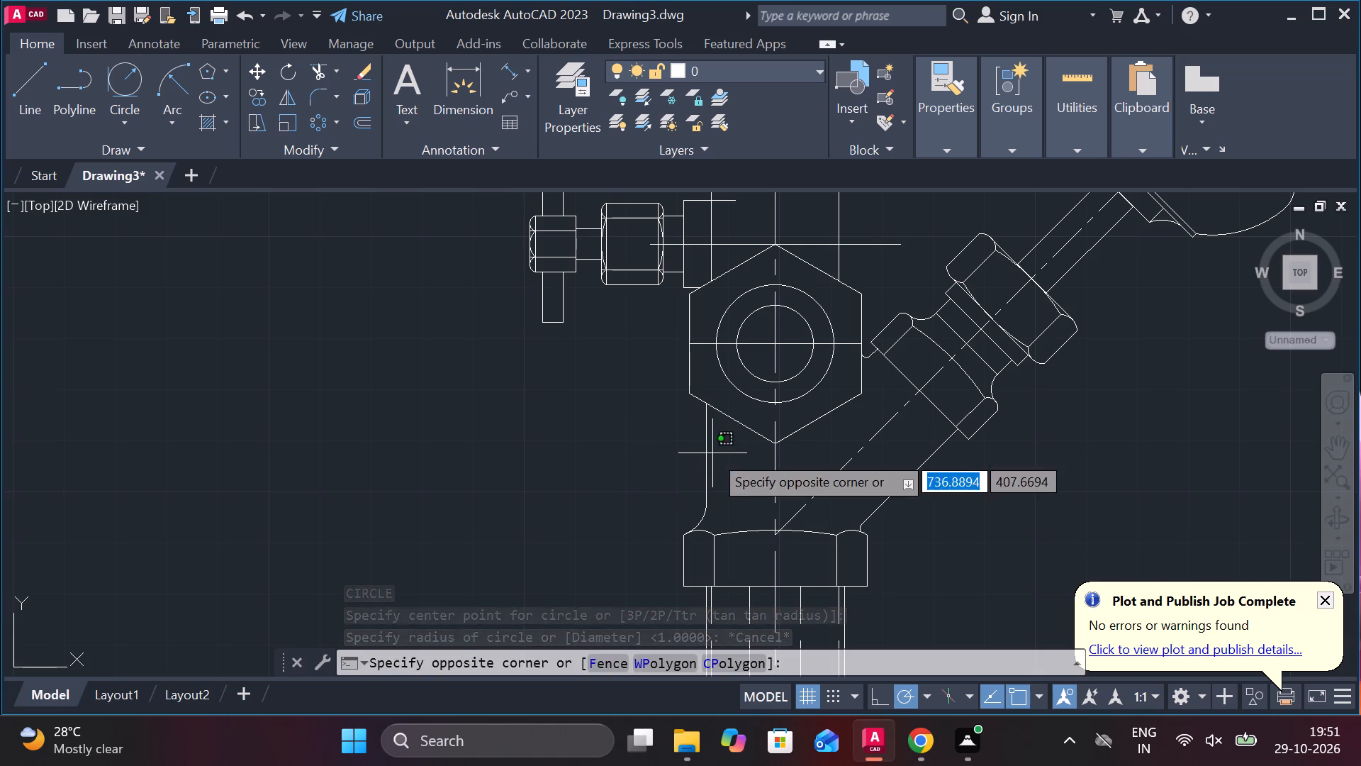
pyautogui.press('Escape')
pyautogui.click(709, 438)
pyautogui.press('o')
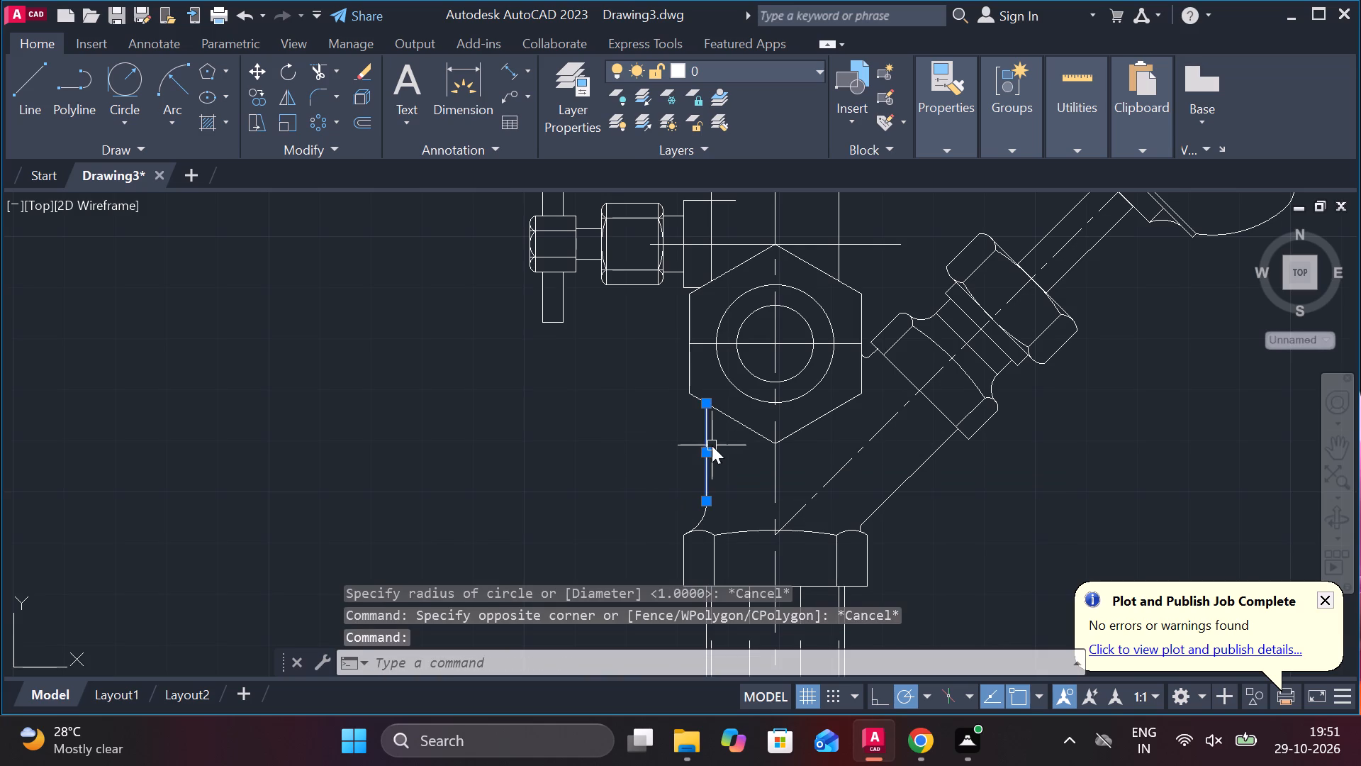
pyautogui.press('Return')
pyautogui.press('Return')
pyautogui.press('7')
pyautogui.press('Return')
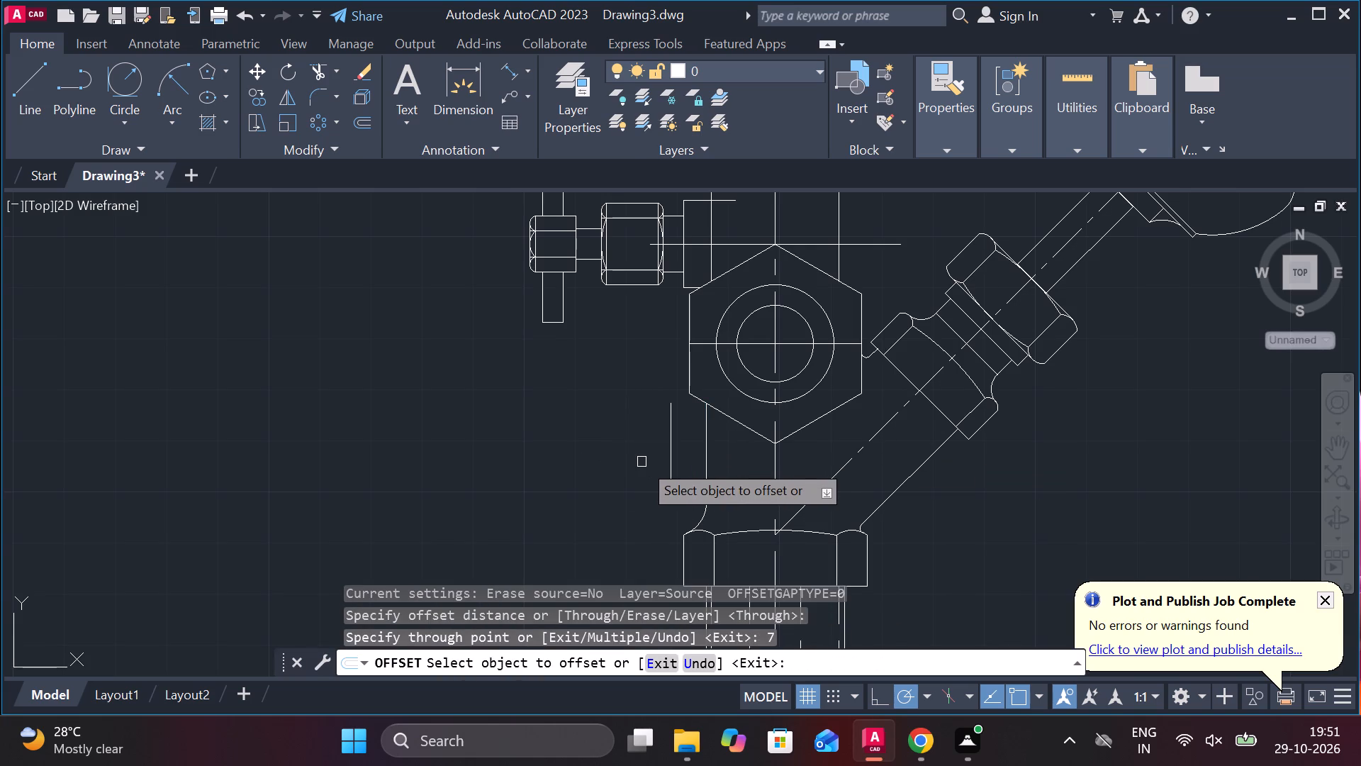
pyautogui.press('Escape')
# Stretch the offset line's upper end vertically past the hexagon's horizontal centreline, stopping just below its upper side corner.
pyautogui.click(672, 429)
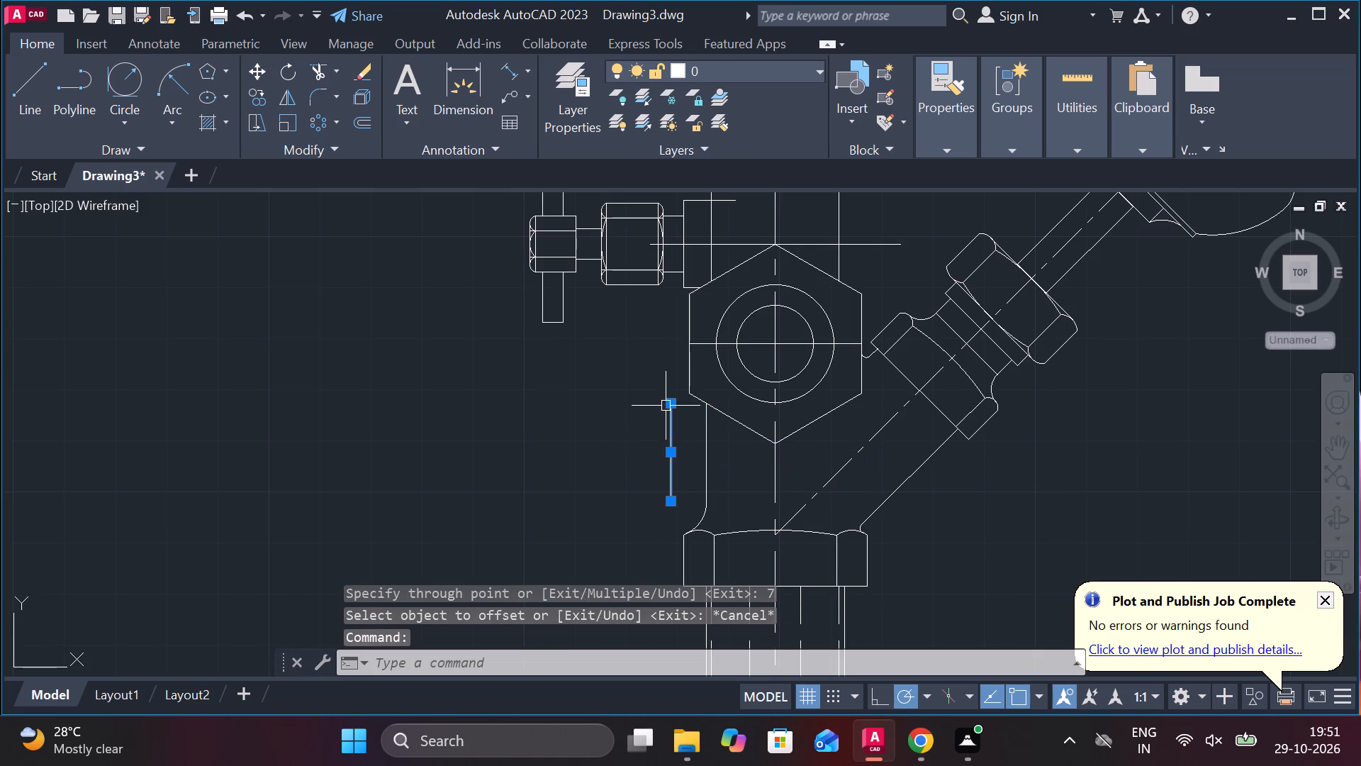
pyautogui.click(666, 406)
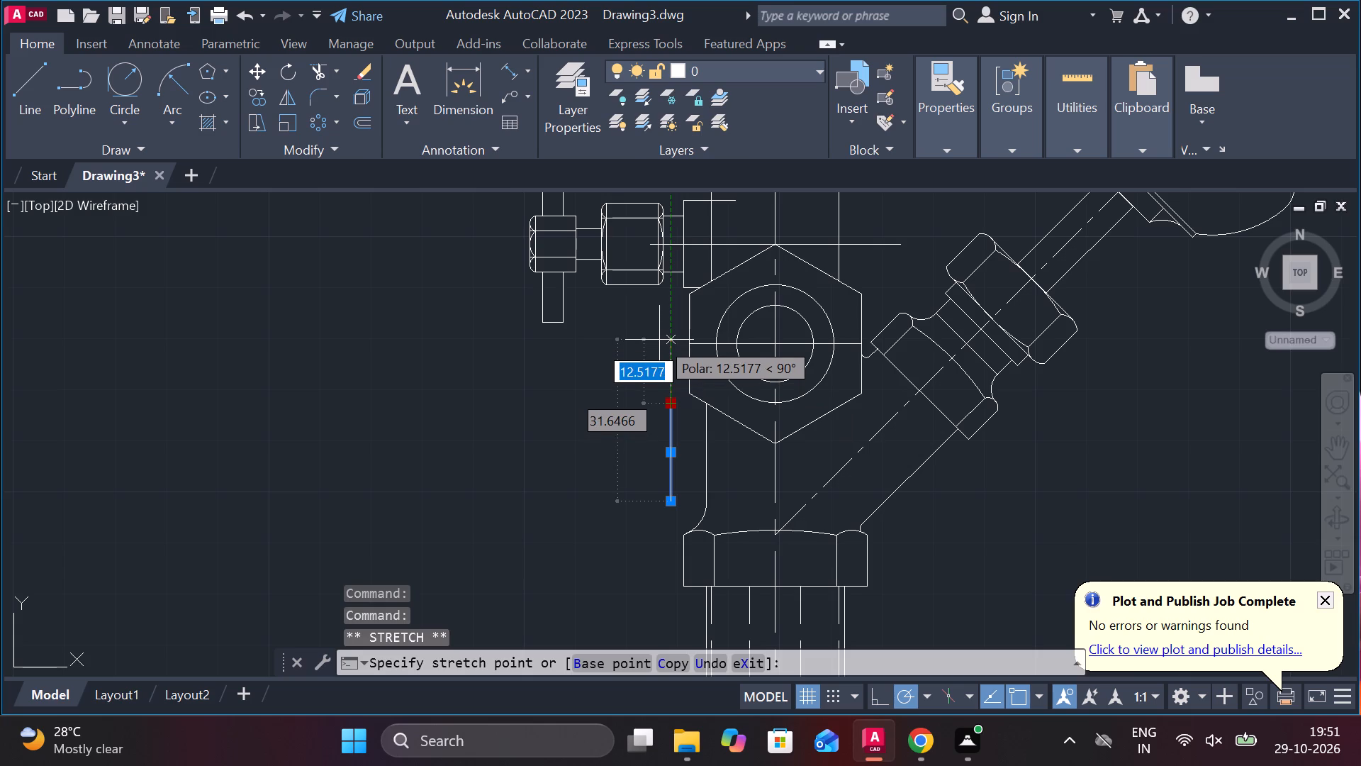
pyautogui.click(659, 340)
pyautogui.press('Escape')
pyautogui.click(672, 364)
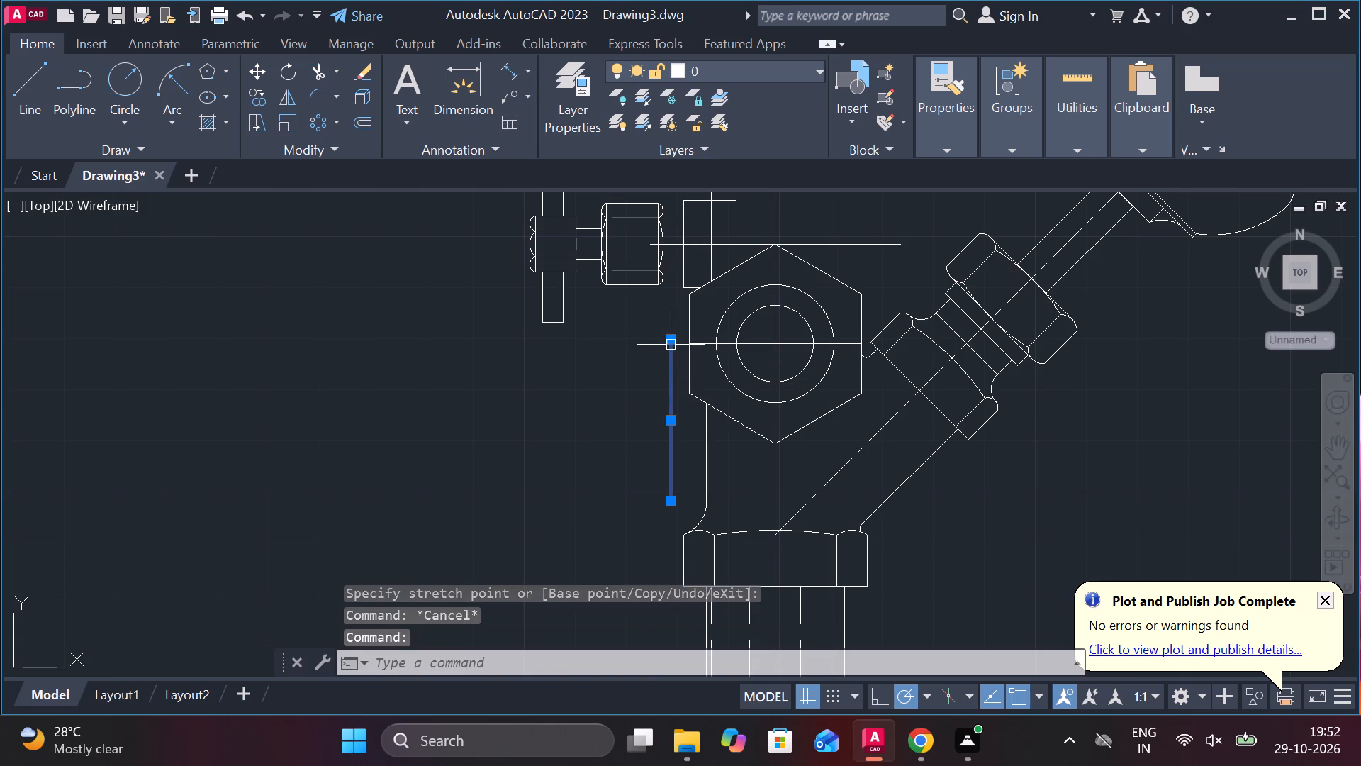
pyautogui.click(672, 340)
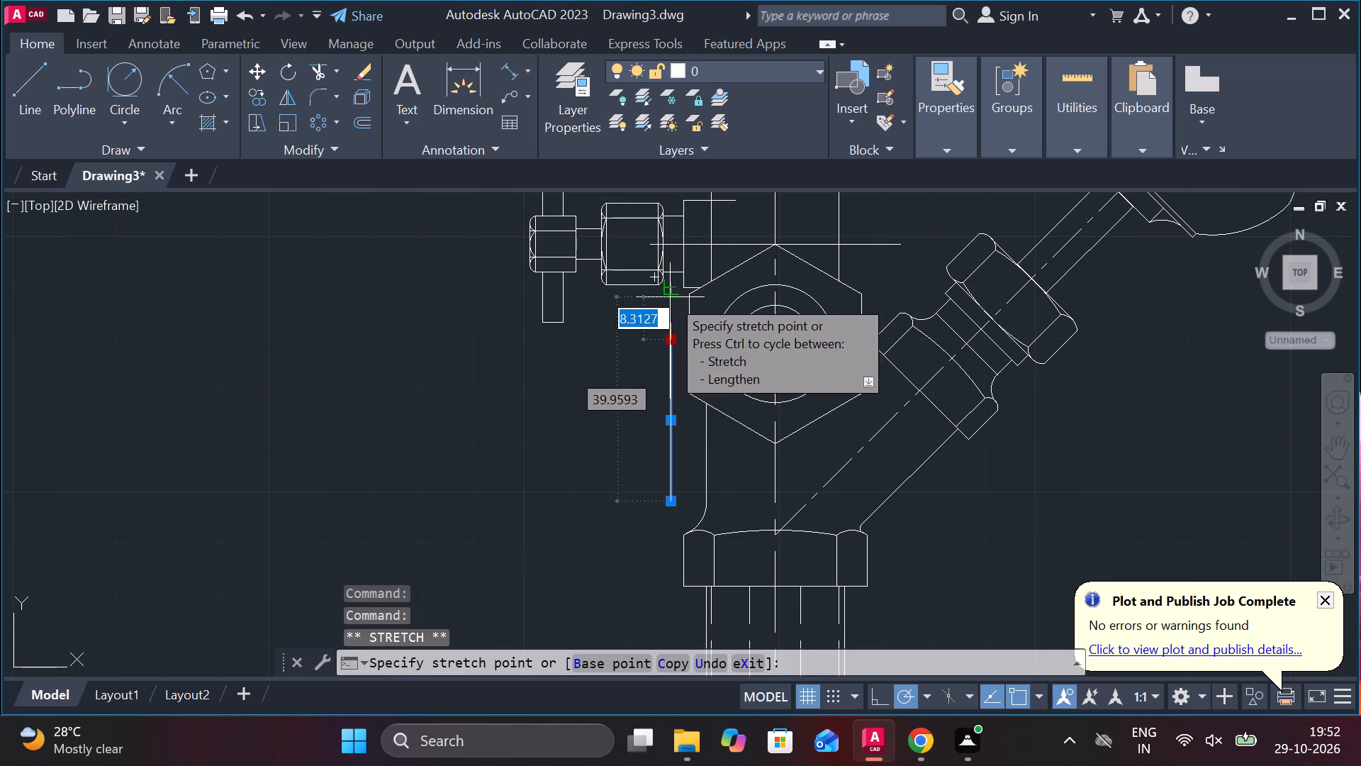
pyautogui.click(671, 310)
pyautogui.press('Escape')
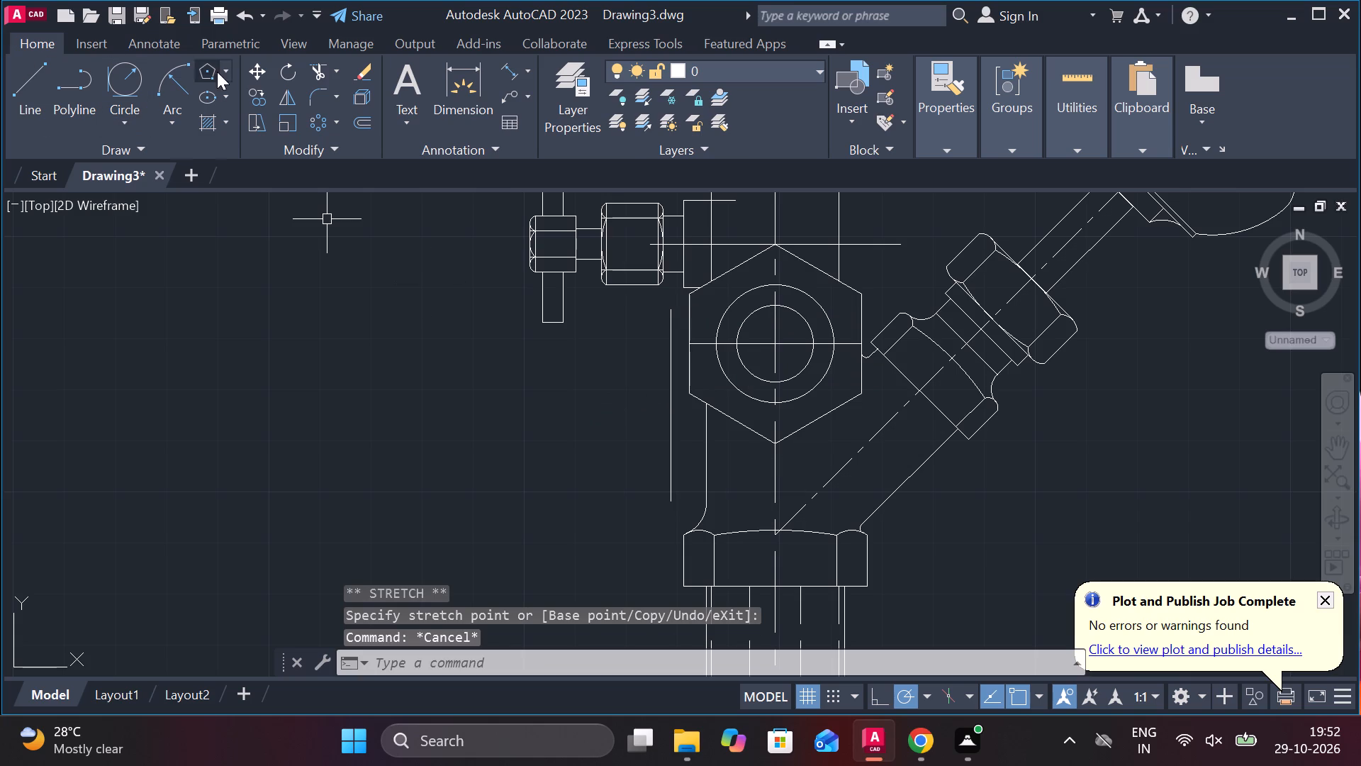
# Draw a circle of radius about 21, centred where the hexagon's innermost circle meets the vertical centreline at its bottom.
pyautogui.write('C')
pyautogui.press('space')
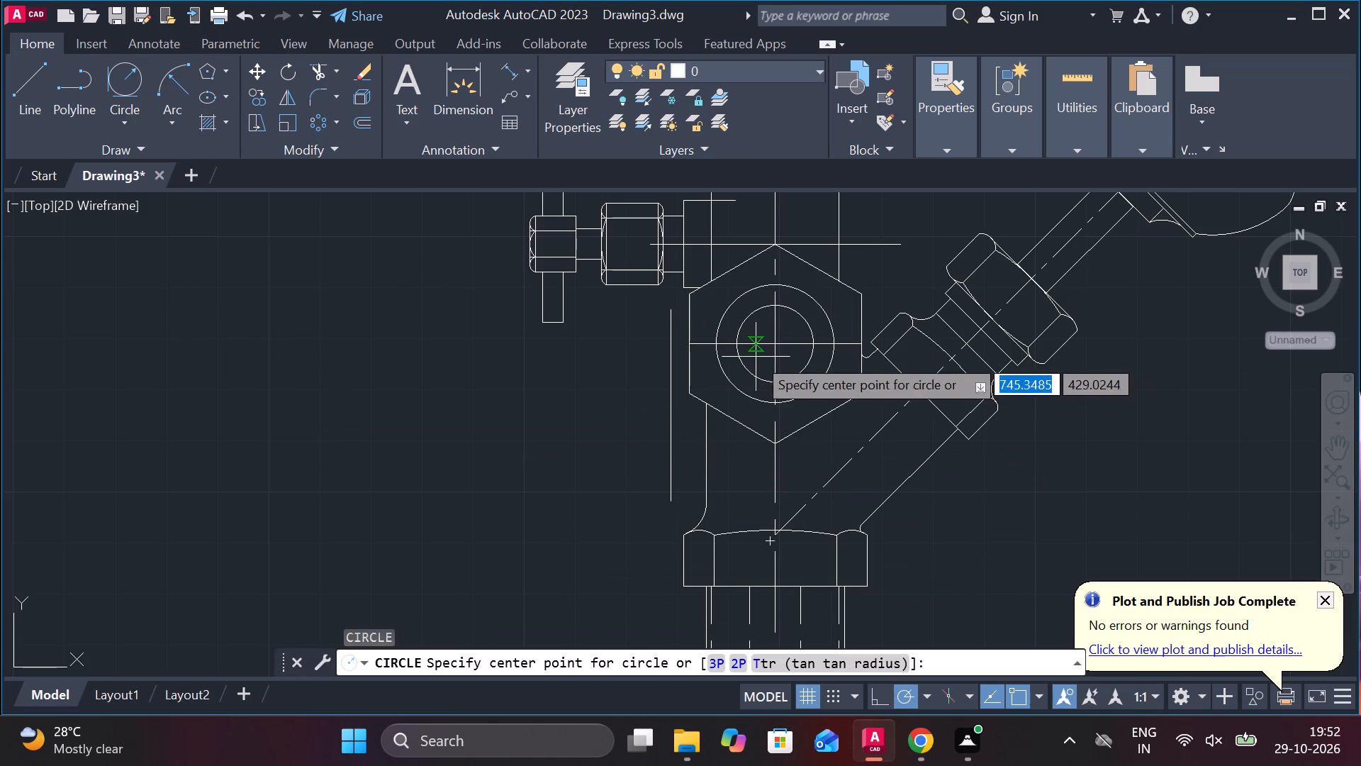
pyautogui.click(781, 377)
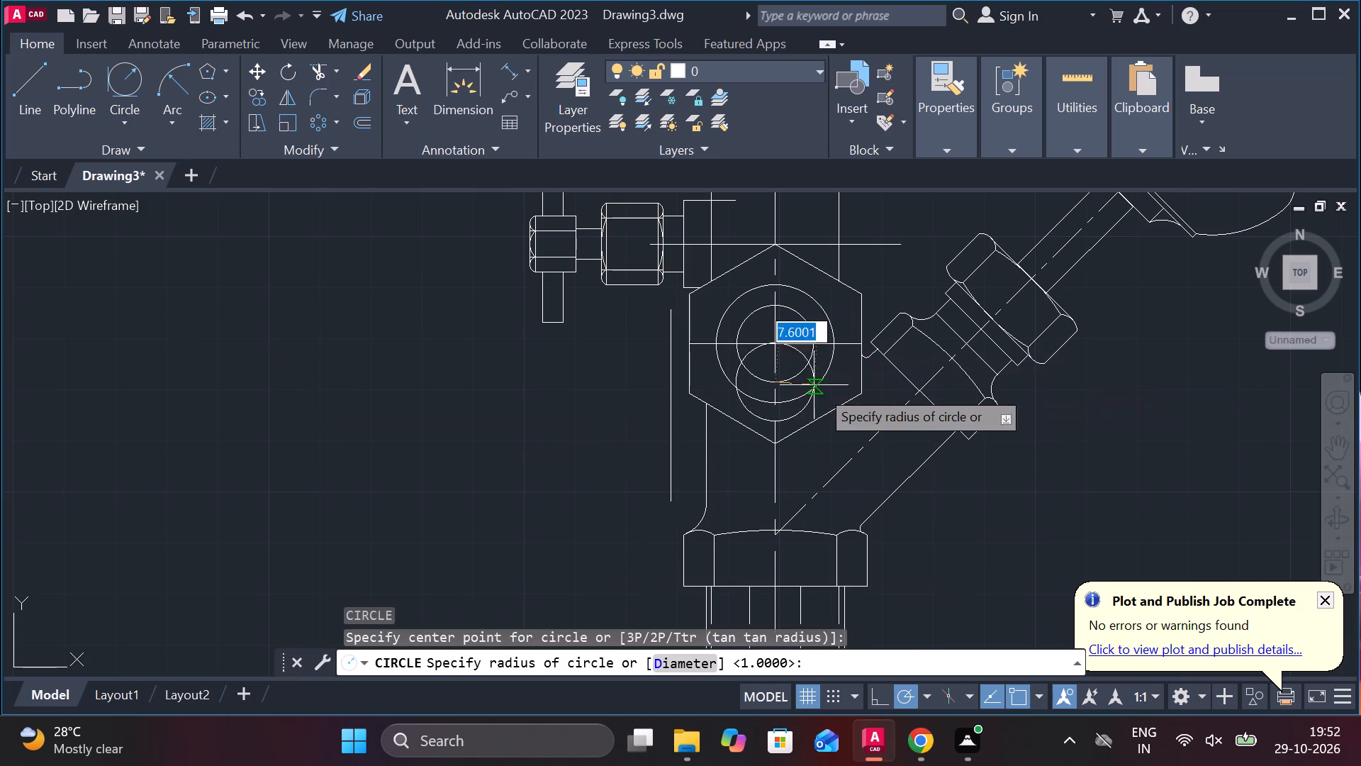
pyautogui.click(853, 451)
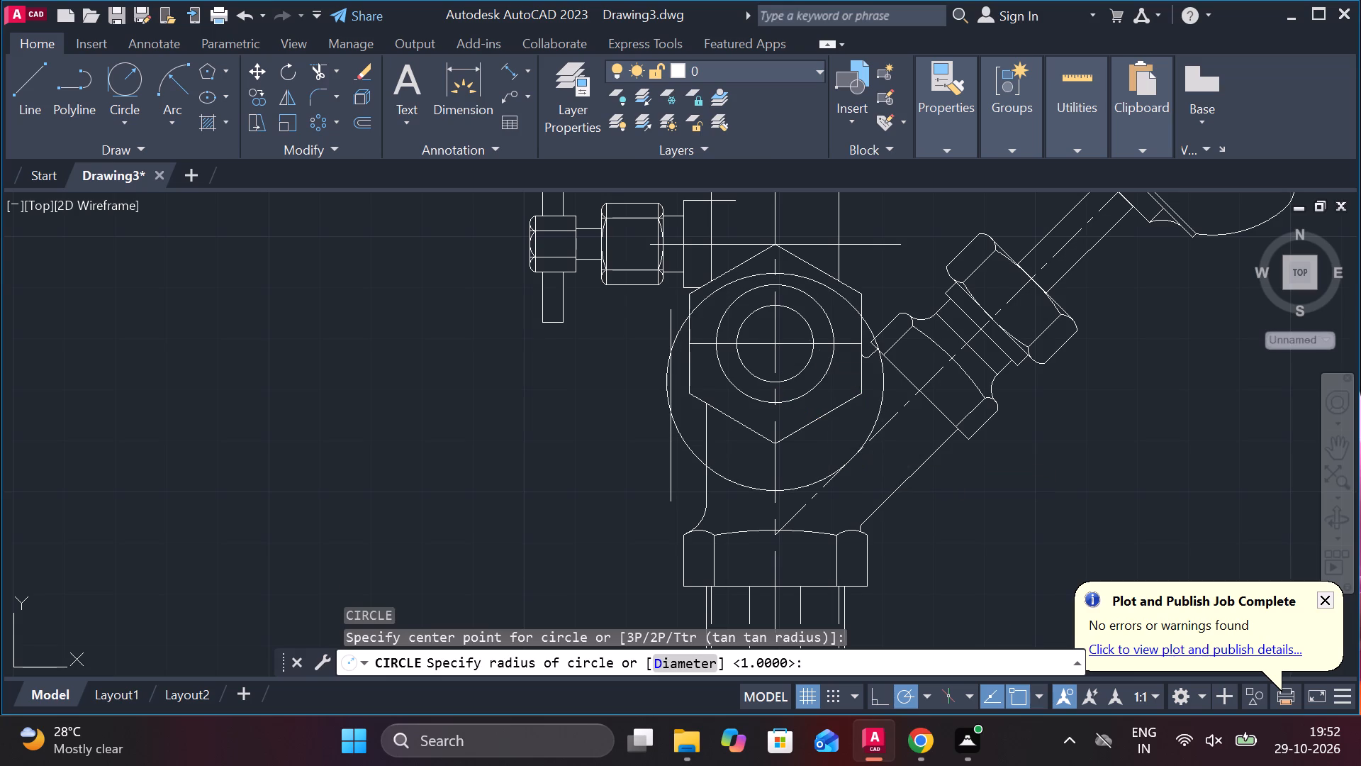
# Move the circle so its leftmost quadrant point sits on the offset vertical line beside the hexagon.
pyautogui.scroll(2, 669, 436)
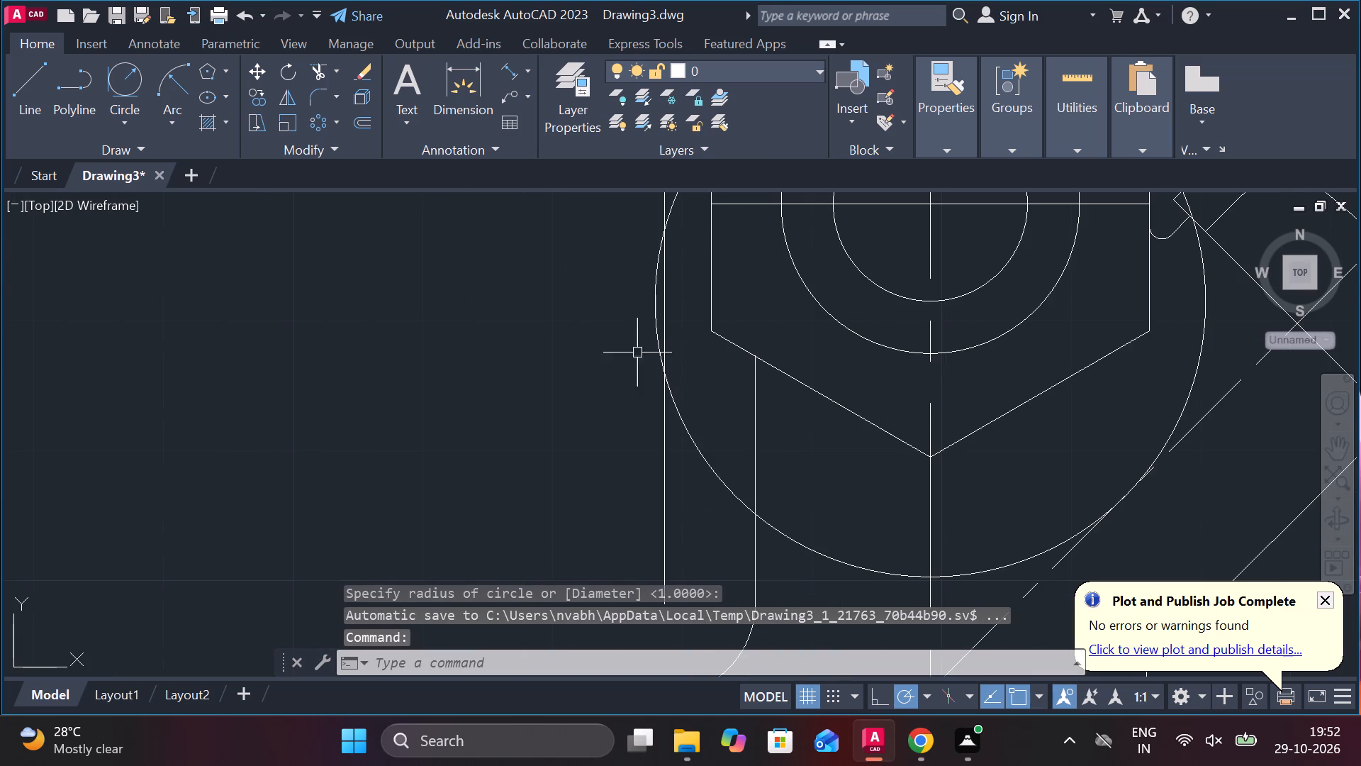
pyautogui.click(653, 303)
pyautogui.press('m')
pyautogui.press('Return')
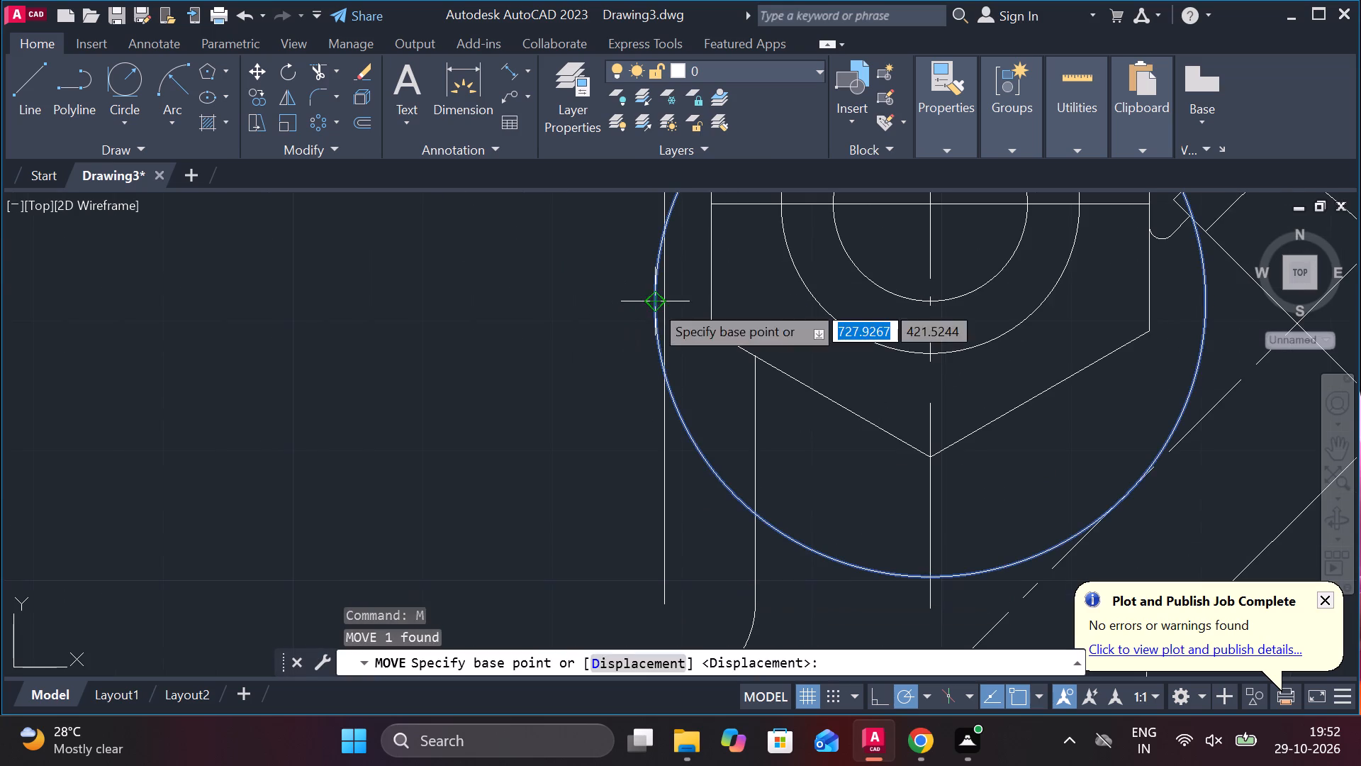
pyautogui.click(653, 303)
pyautogui.click(668, 294)
pyautogui.scroll(-1, 687, 325)
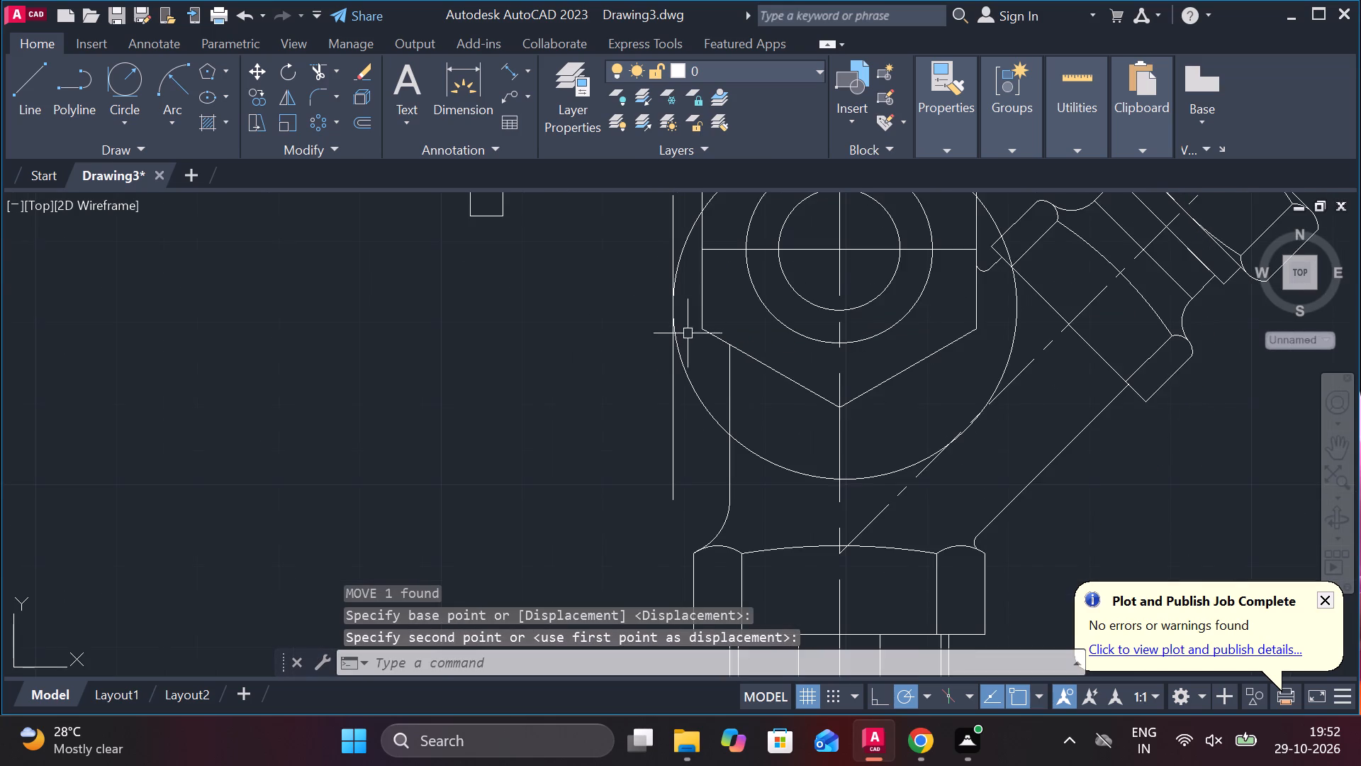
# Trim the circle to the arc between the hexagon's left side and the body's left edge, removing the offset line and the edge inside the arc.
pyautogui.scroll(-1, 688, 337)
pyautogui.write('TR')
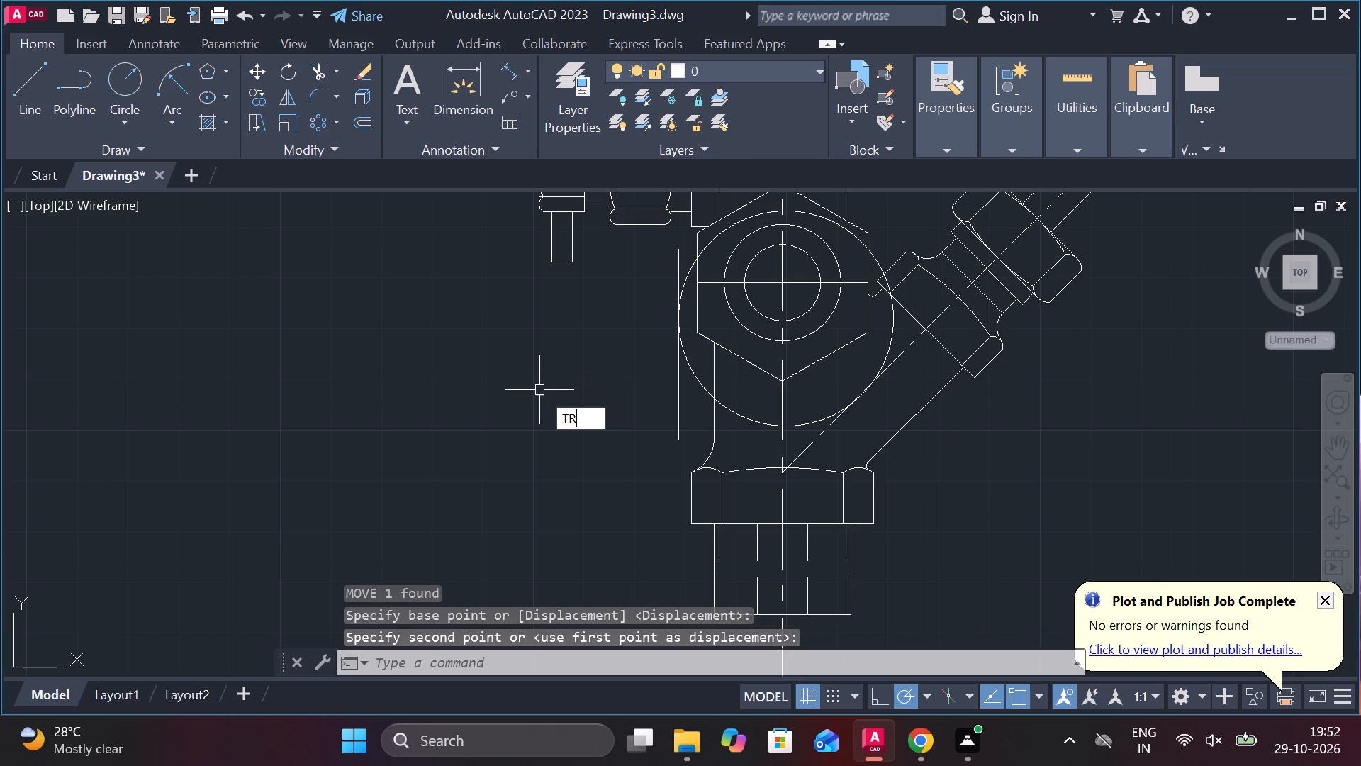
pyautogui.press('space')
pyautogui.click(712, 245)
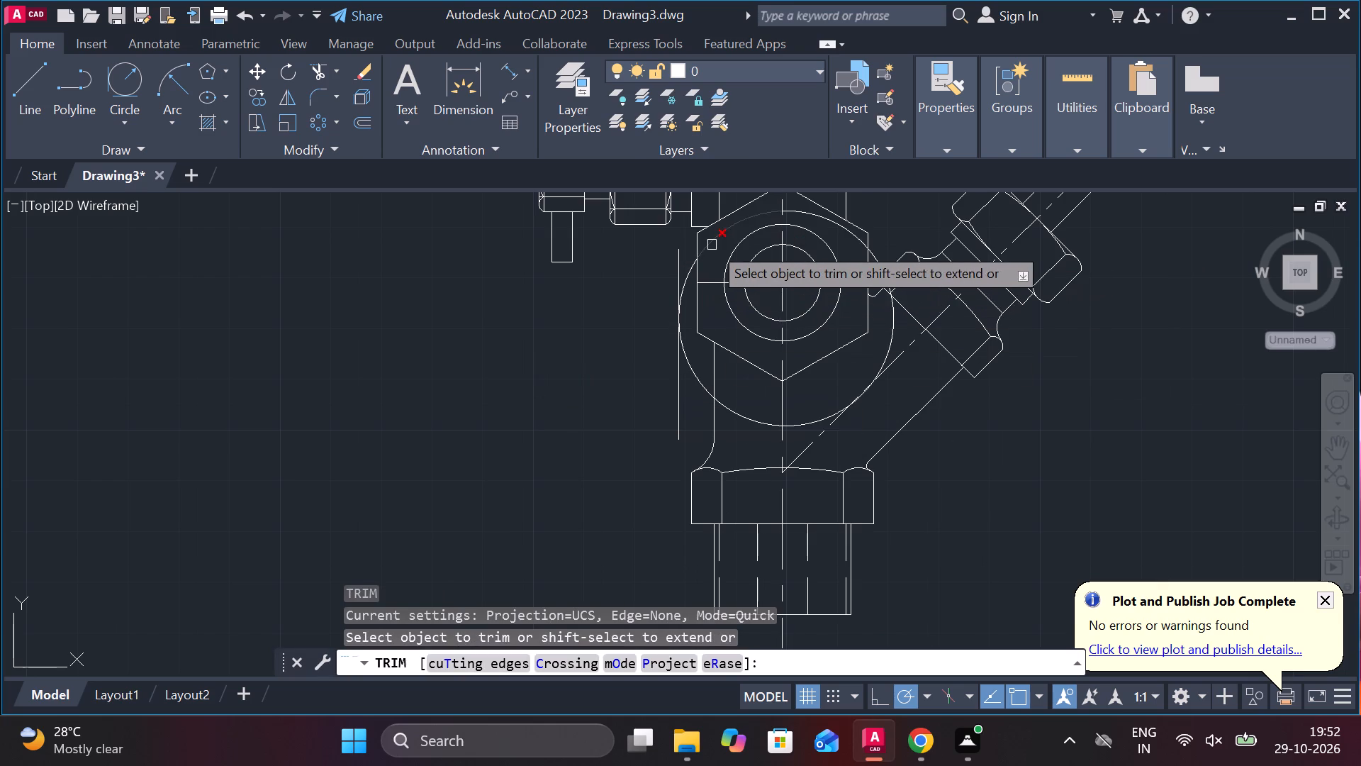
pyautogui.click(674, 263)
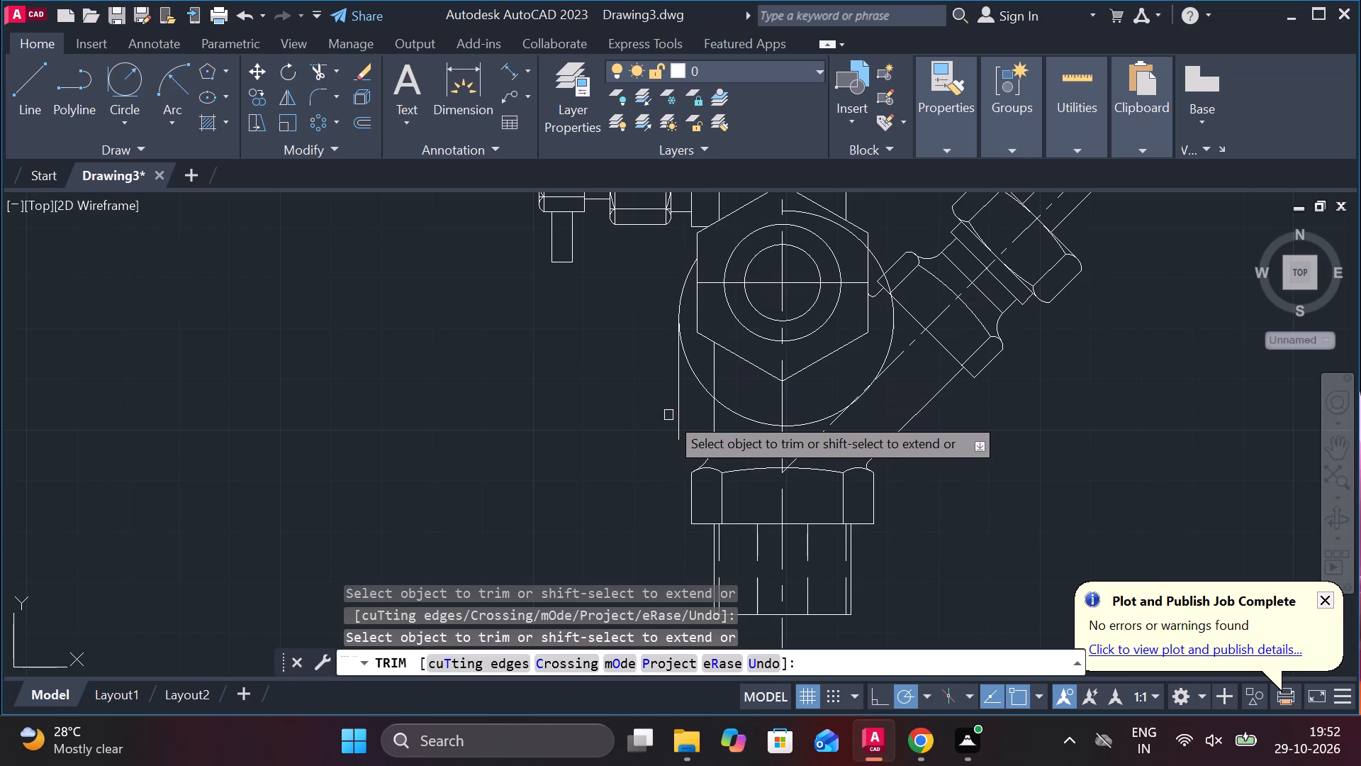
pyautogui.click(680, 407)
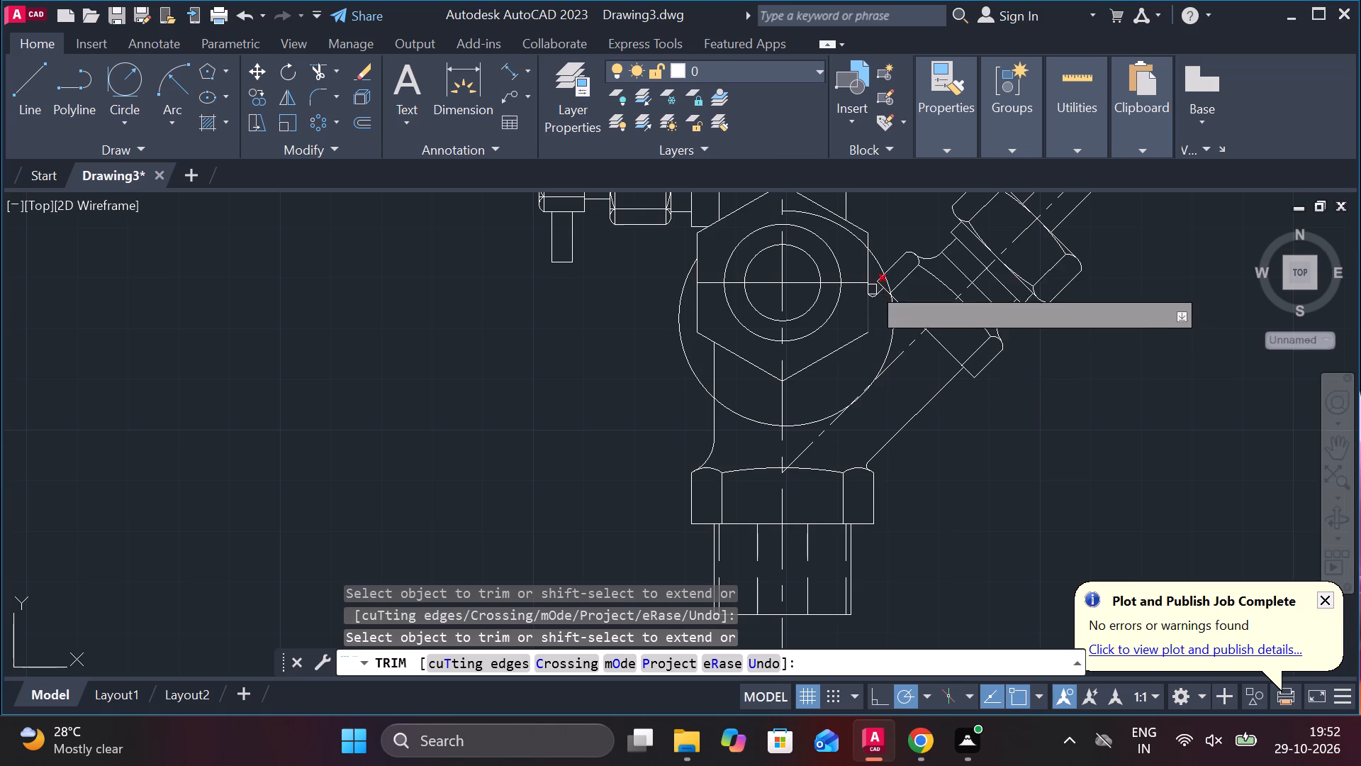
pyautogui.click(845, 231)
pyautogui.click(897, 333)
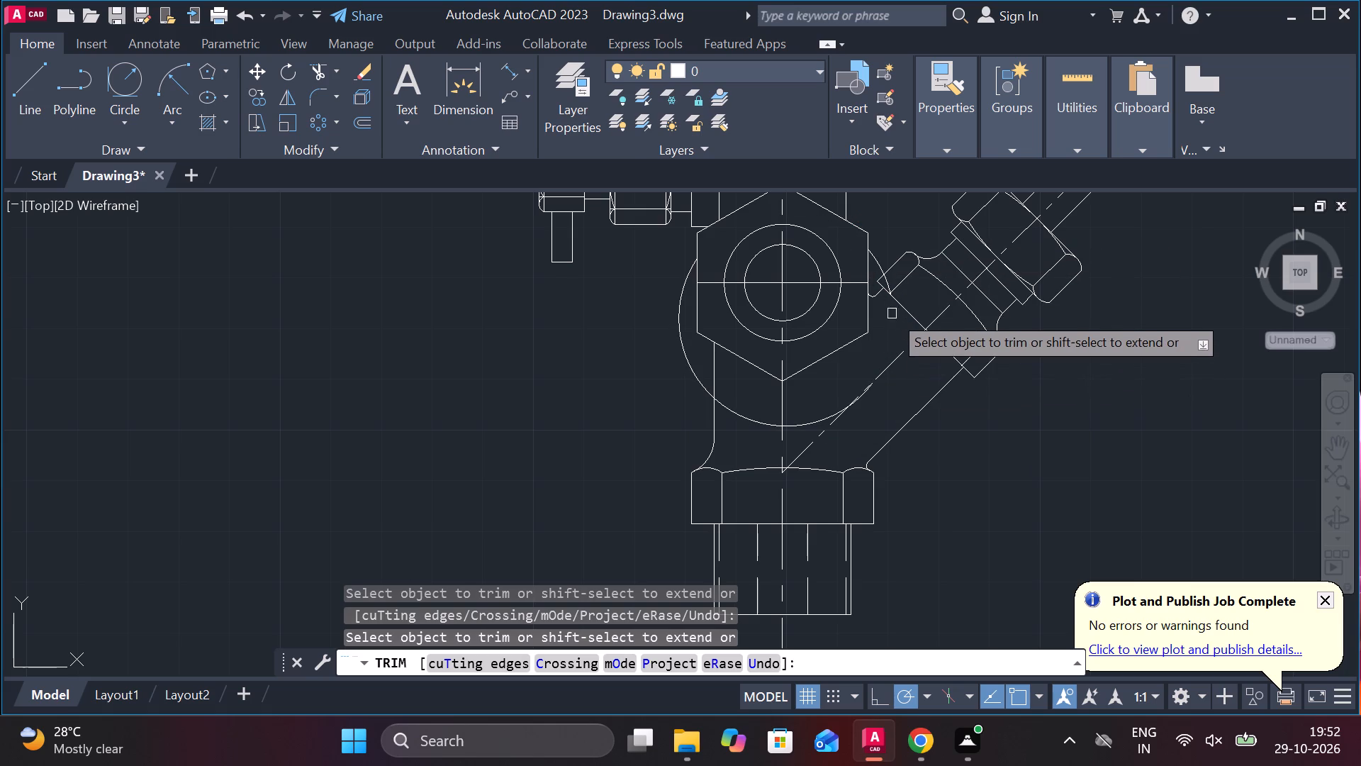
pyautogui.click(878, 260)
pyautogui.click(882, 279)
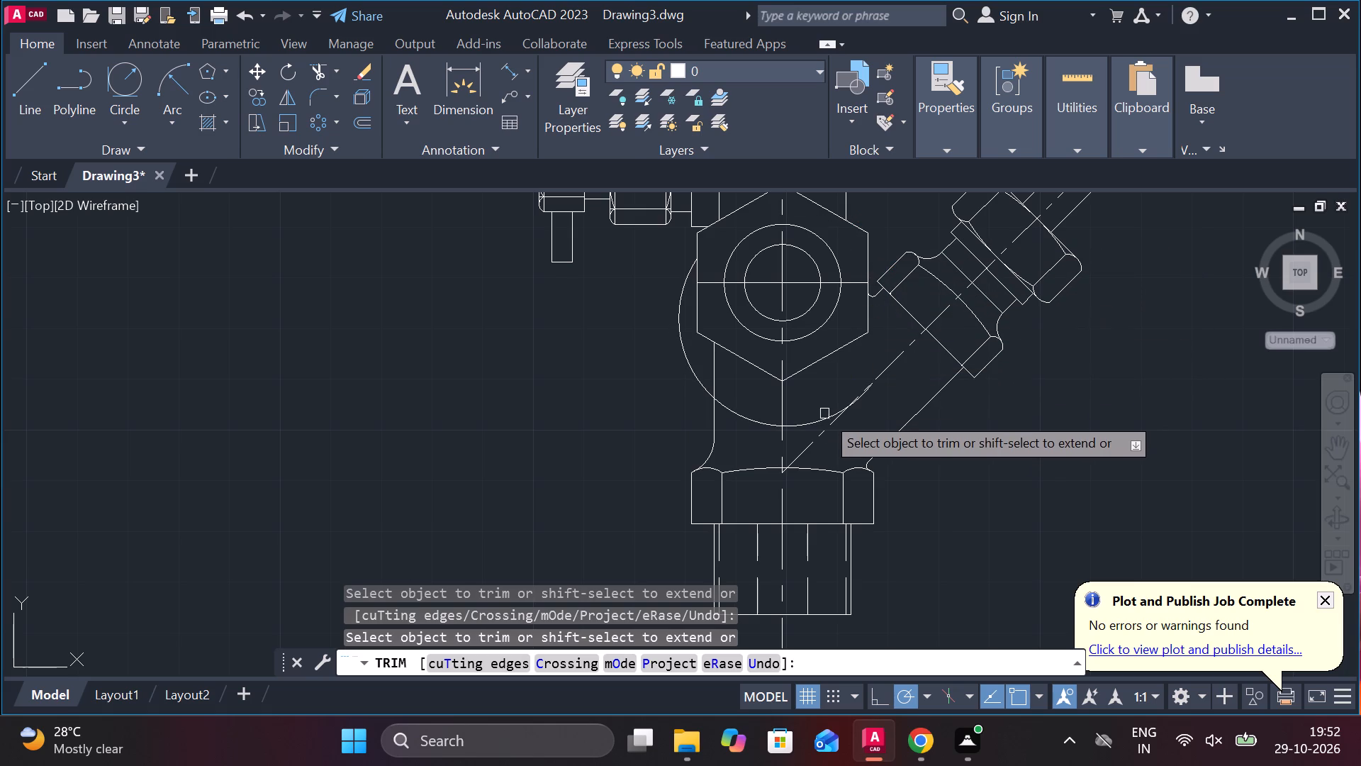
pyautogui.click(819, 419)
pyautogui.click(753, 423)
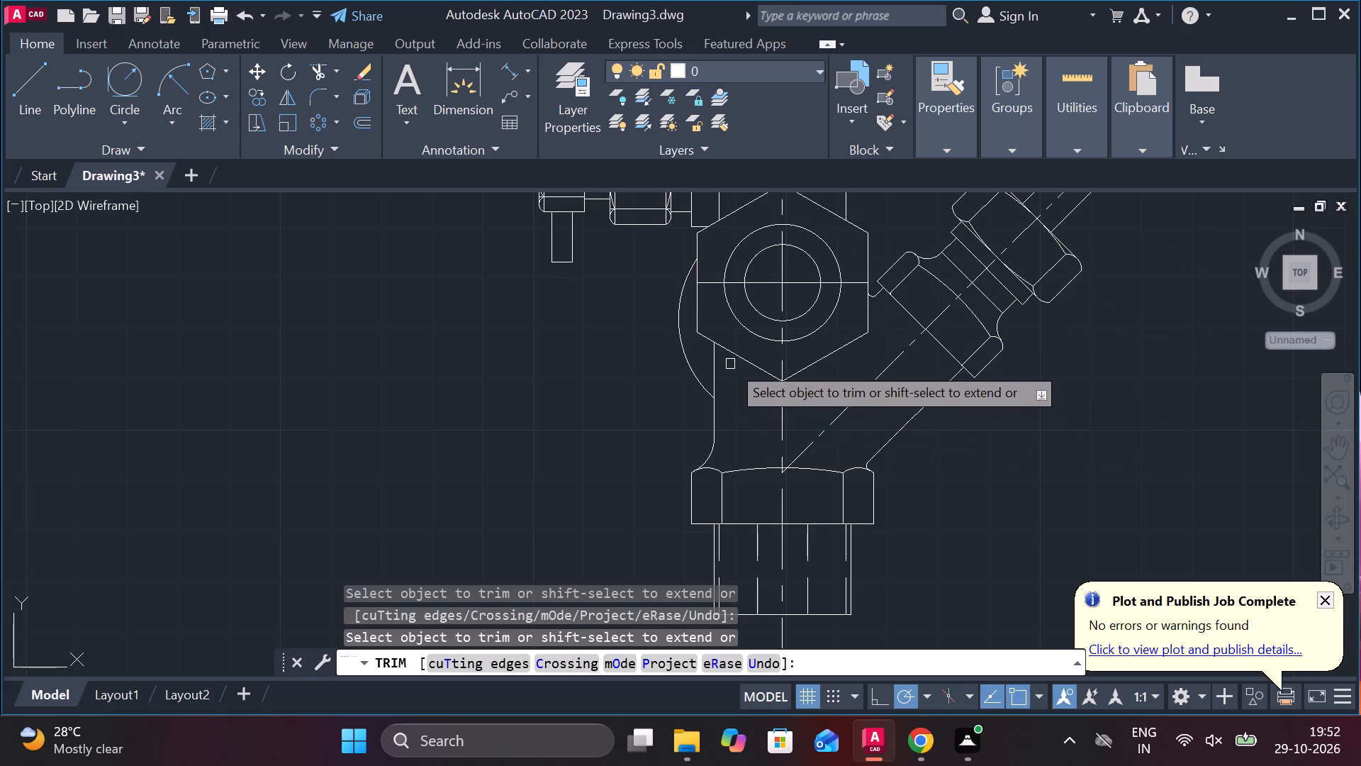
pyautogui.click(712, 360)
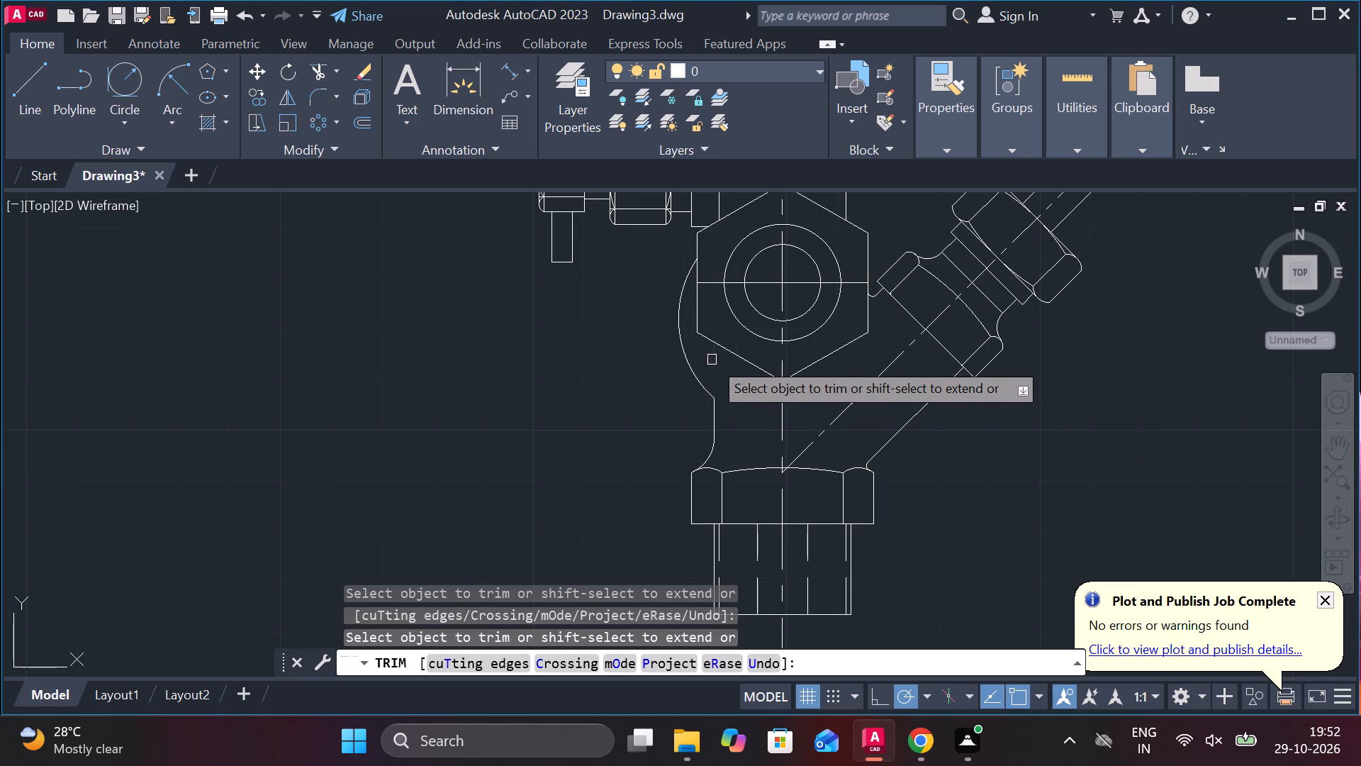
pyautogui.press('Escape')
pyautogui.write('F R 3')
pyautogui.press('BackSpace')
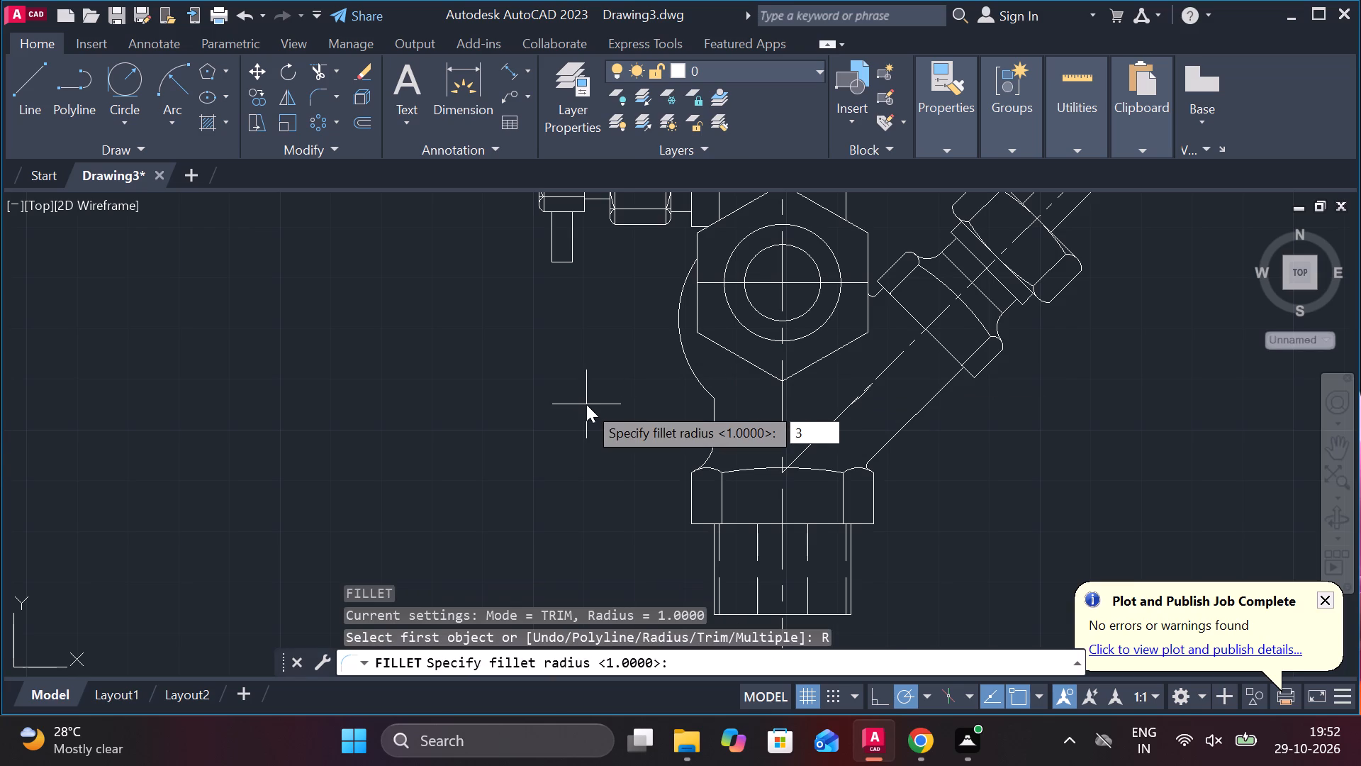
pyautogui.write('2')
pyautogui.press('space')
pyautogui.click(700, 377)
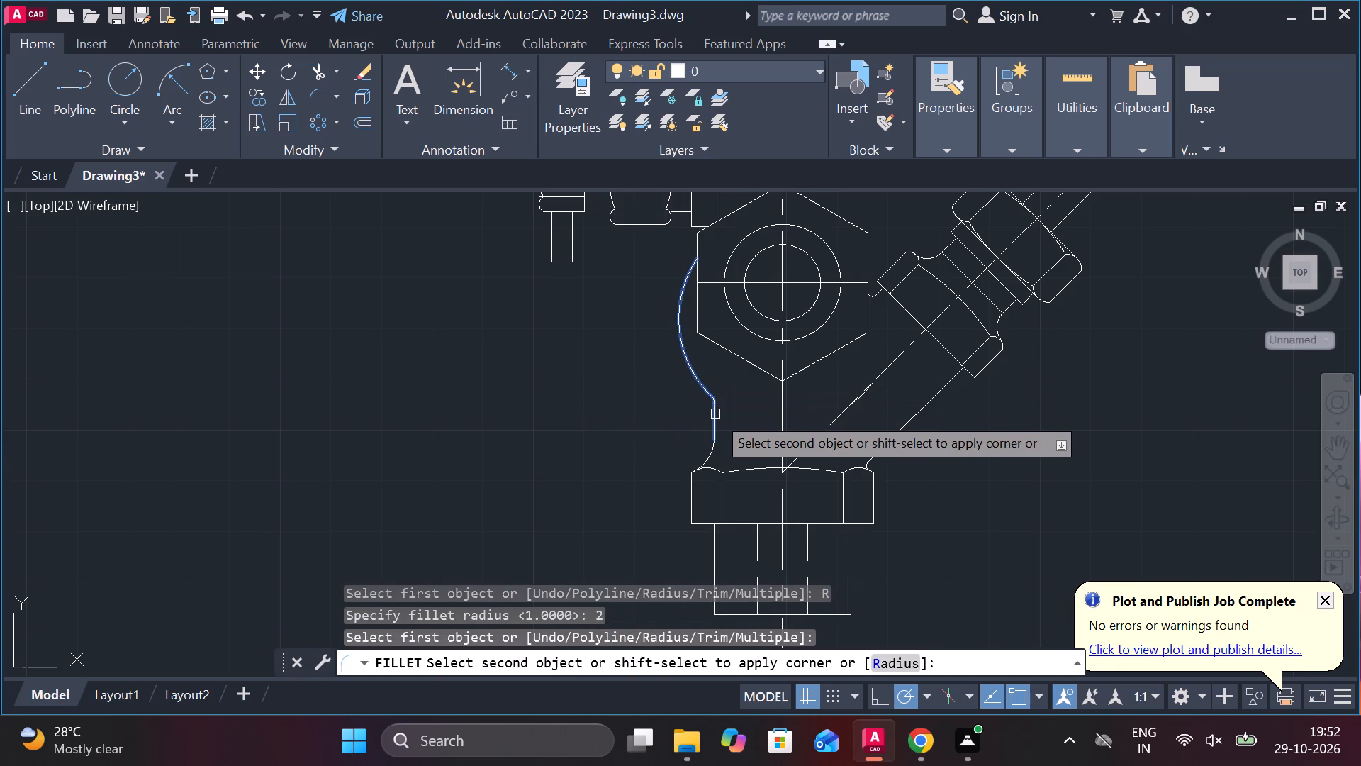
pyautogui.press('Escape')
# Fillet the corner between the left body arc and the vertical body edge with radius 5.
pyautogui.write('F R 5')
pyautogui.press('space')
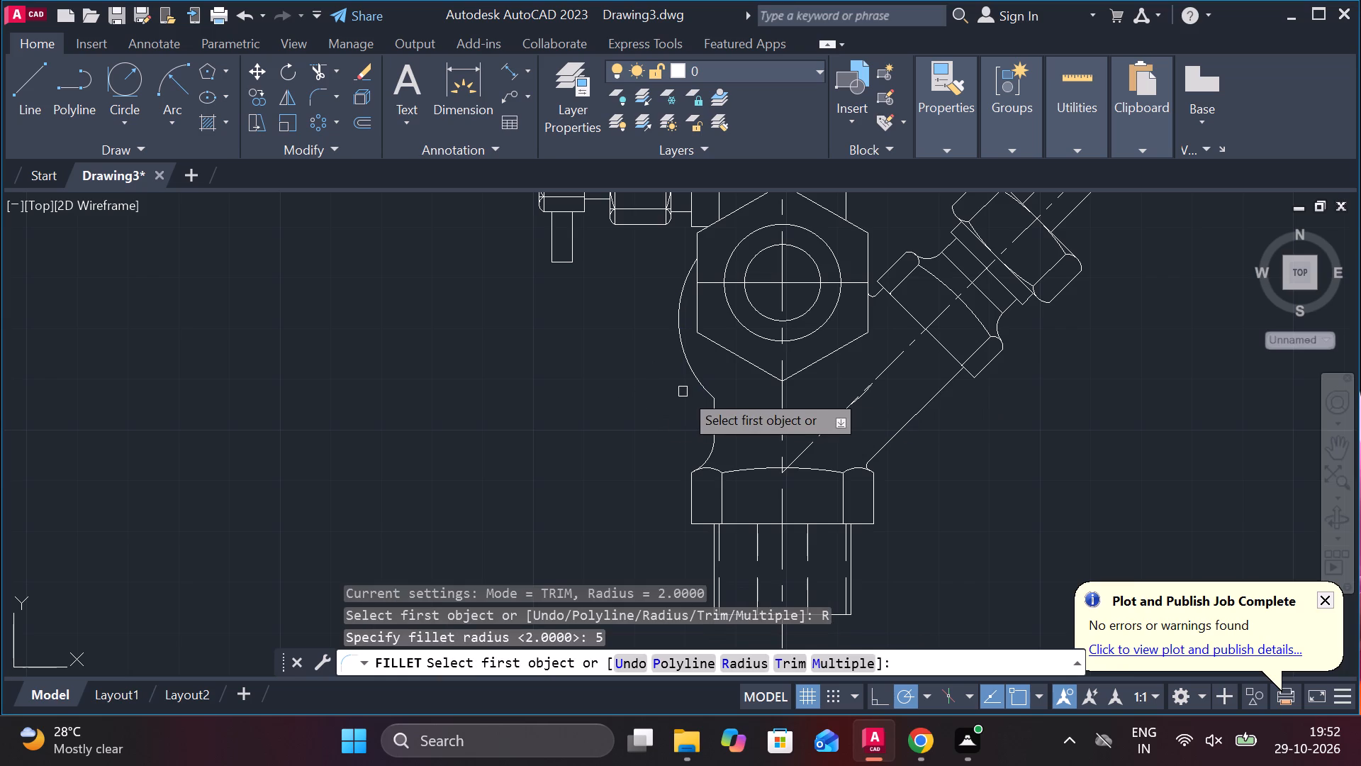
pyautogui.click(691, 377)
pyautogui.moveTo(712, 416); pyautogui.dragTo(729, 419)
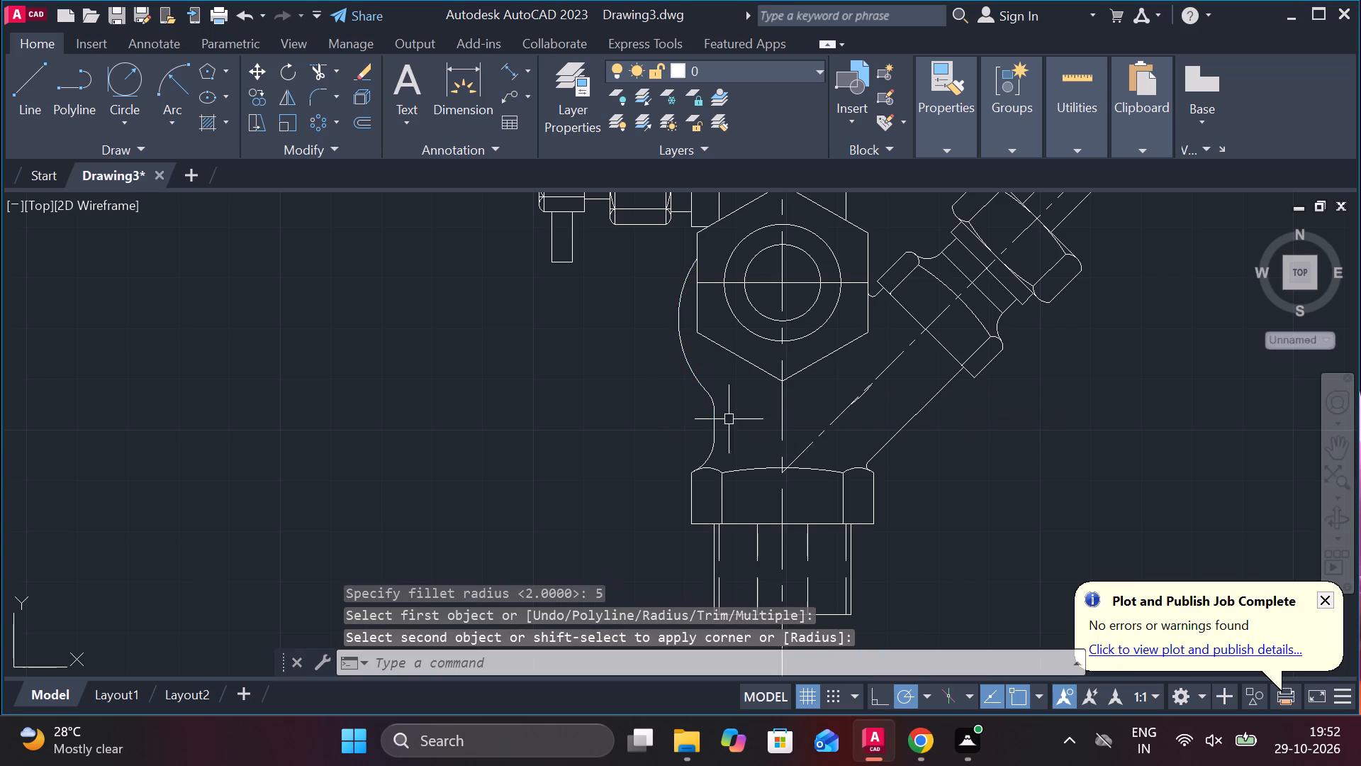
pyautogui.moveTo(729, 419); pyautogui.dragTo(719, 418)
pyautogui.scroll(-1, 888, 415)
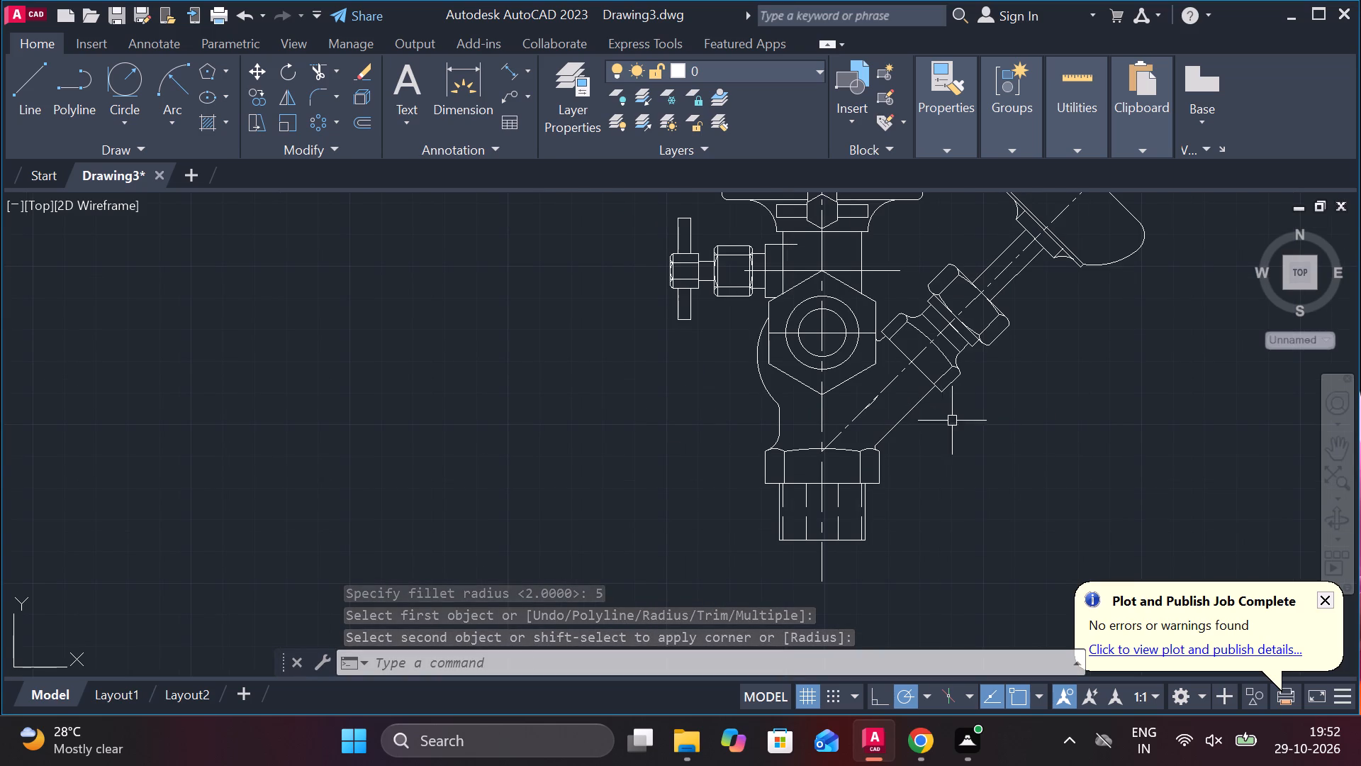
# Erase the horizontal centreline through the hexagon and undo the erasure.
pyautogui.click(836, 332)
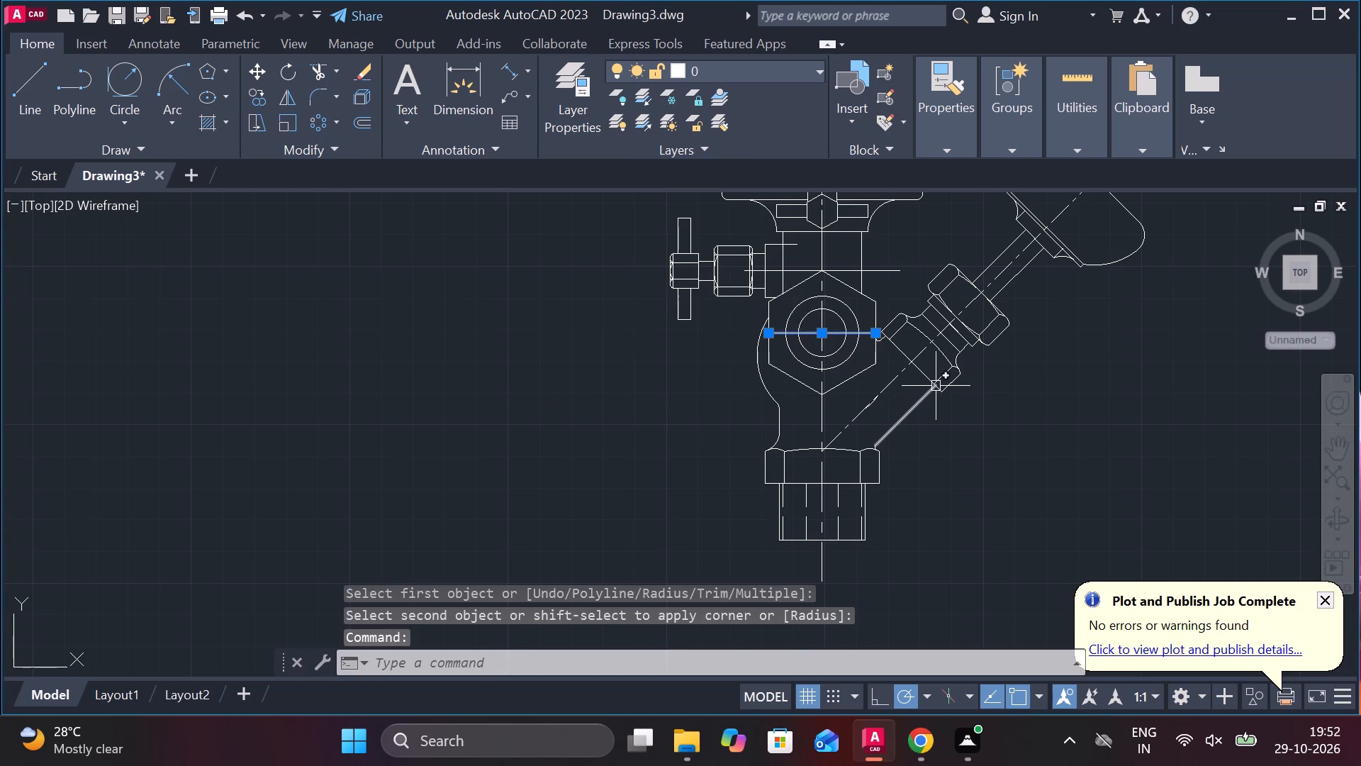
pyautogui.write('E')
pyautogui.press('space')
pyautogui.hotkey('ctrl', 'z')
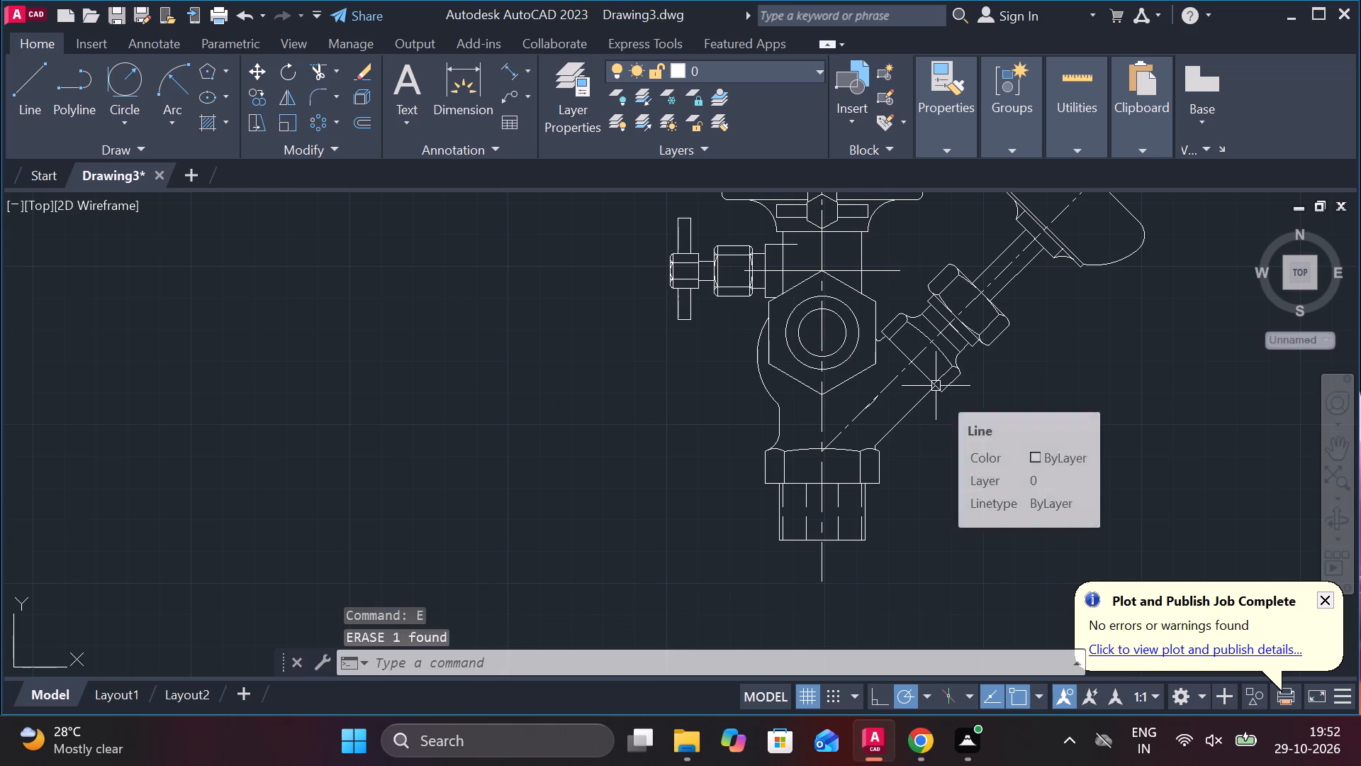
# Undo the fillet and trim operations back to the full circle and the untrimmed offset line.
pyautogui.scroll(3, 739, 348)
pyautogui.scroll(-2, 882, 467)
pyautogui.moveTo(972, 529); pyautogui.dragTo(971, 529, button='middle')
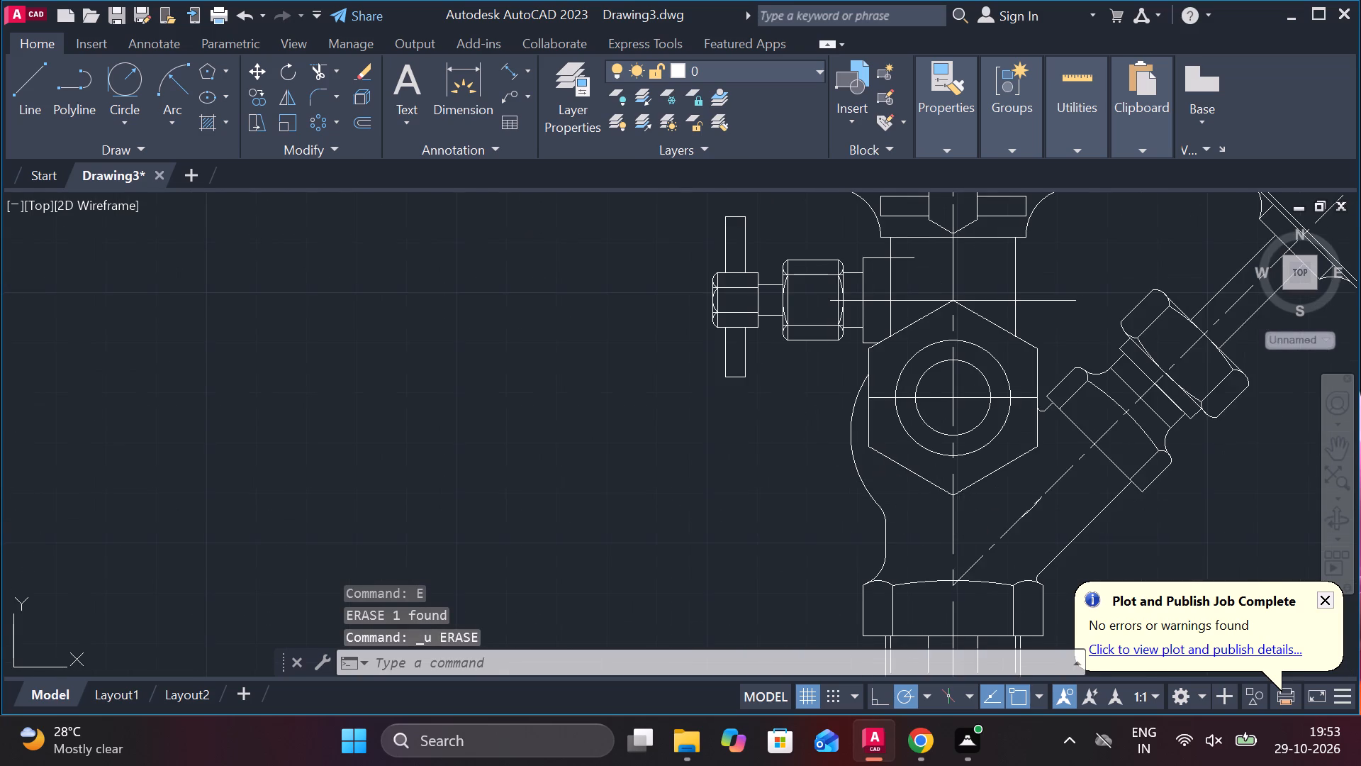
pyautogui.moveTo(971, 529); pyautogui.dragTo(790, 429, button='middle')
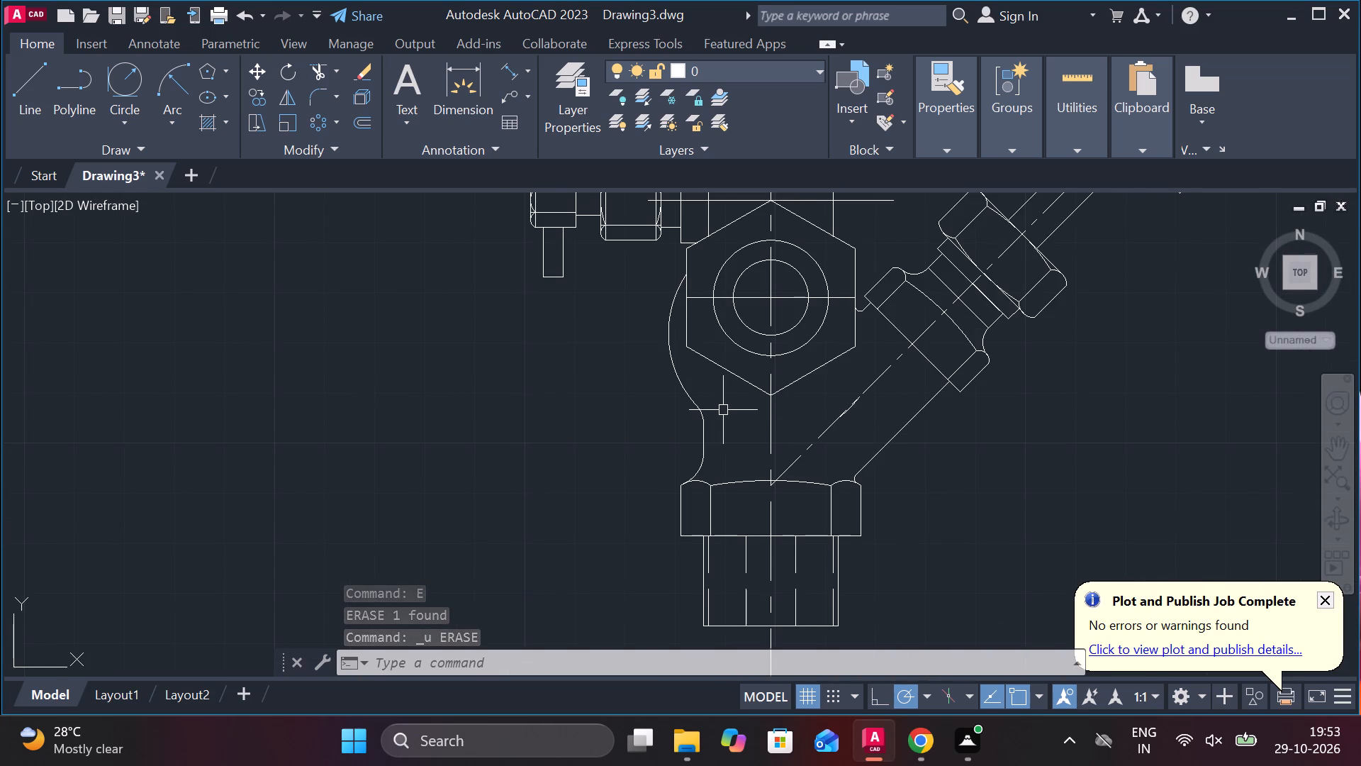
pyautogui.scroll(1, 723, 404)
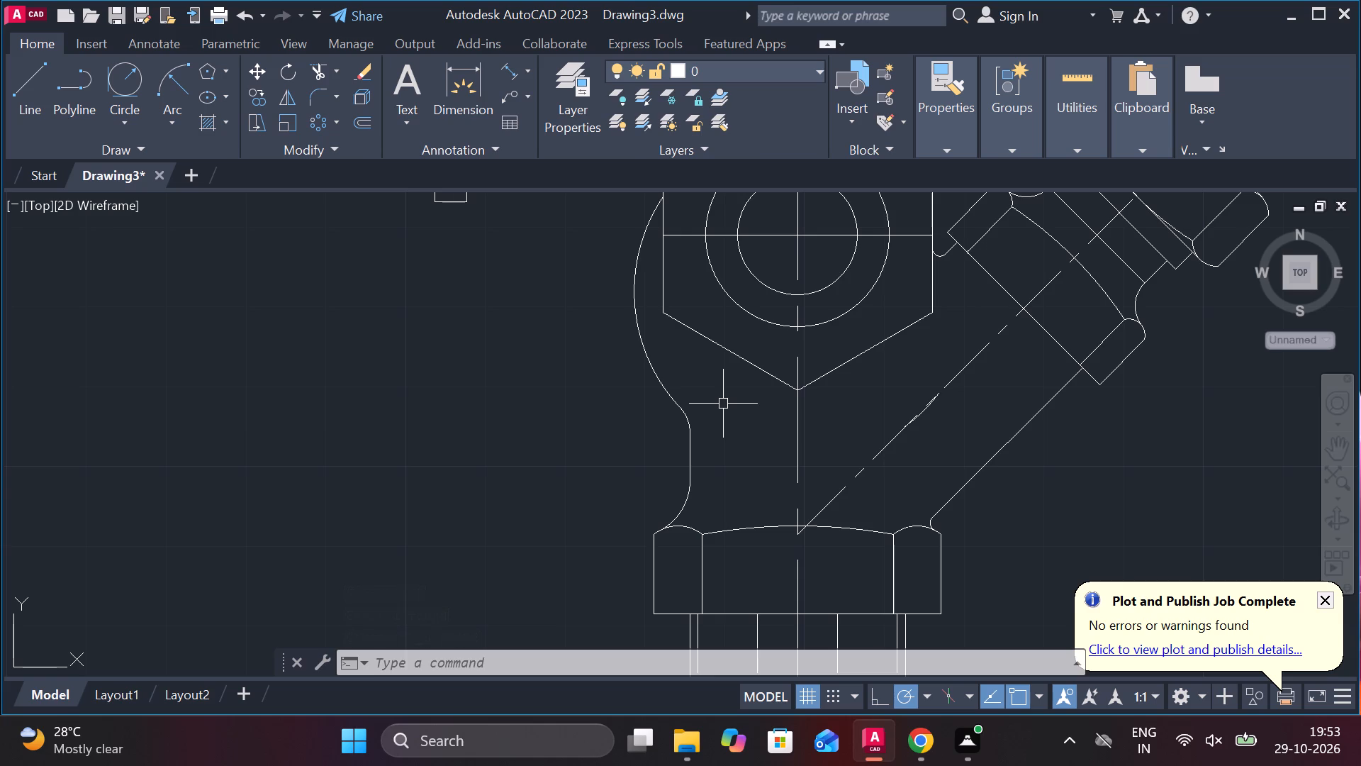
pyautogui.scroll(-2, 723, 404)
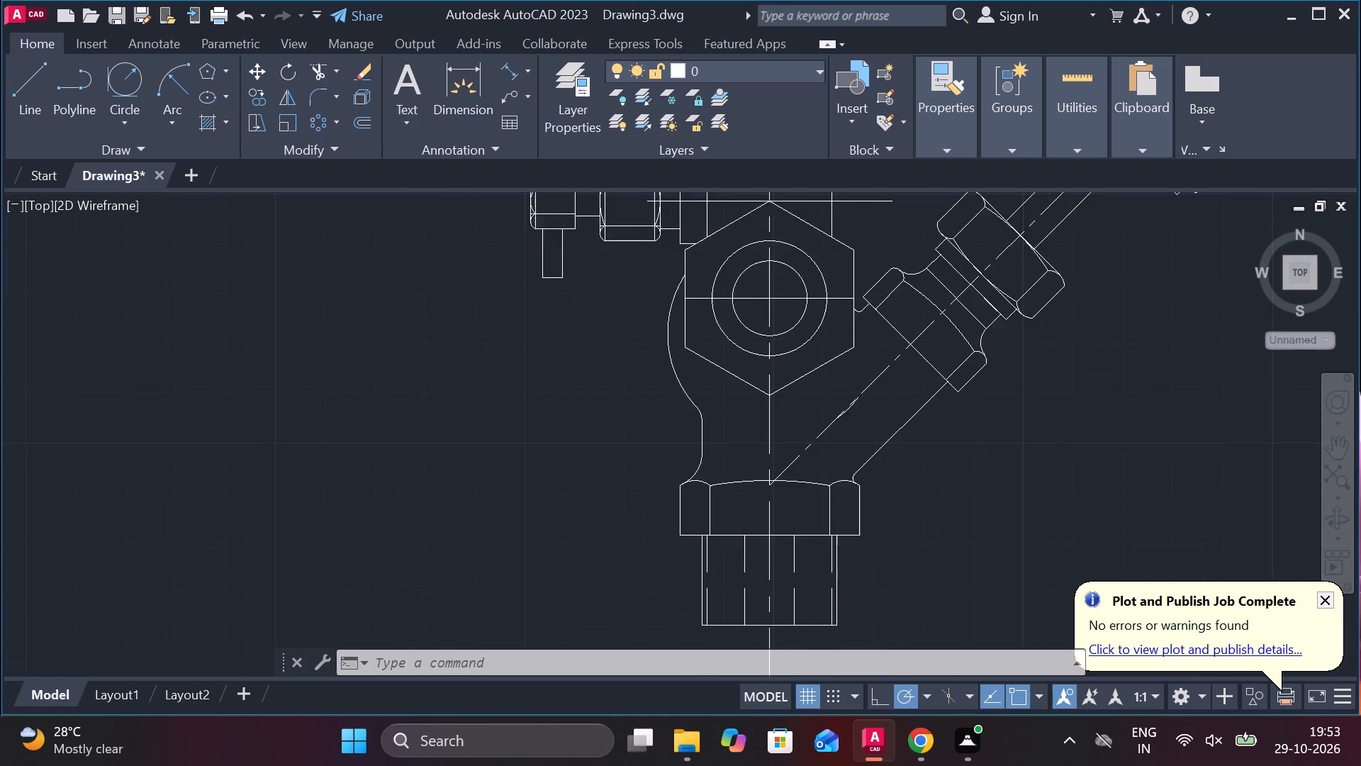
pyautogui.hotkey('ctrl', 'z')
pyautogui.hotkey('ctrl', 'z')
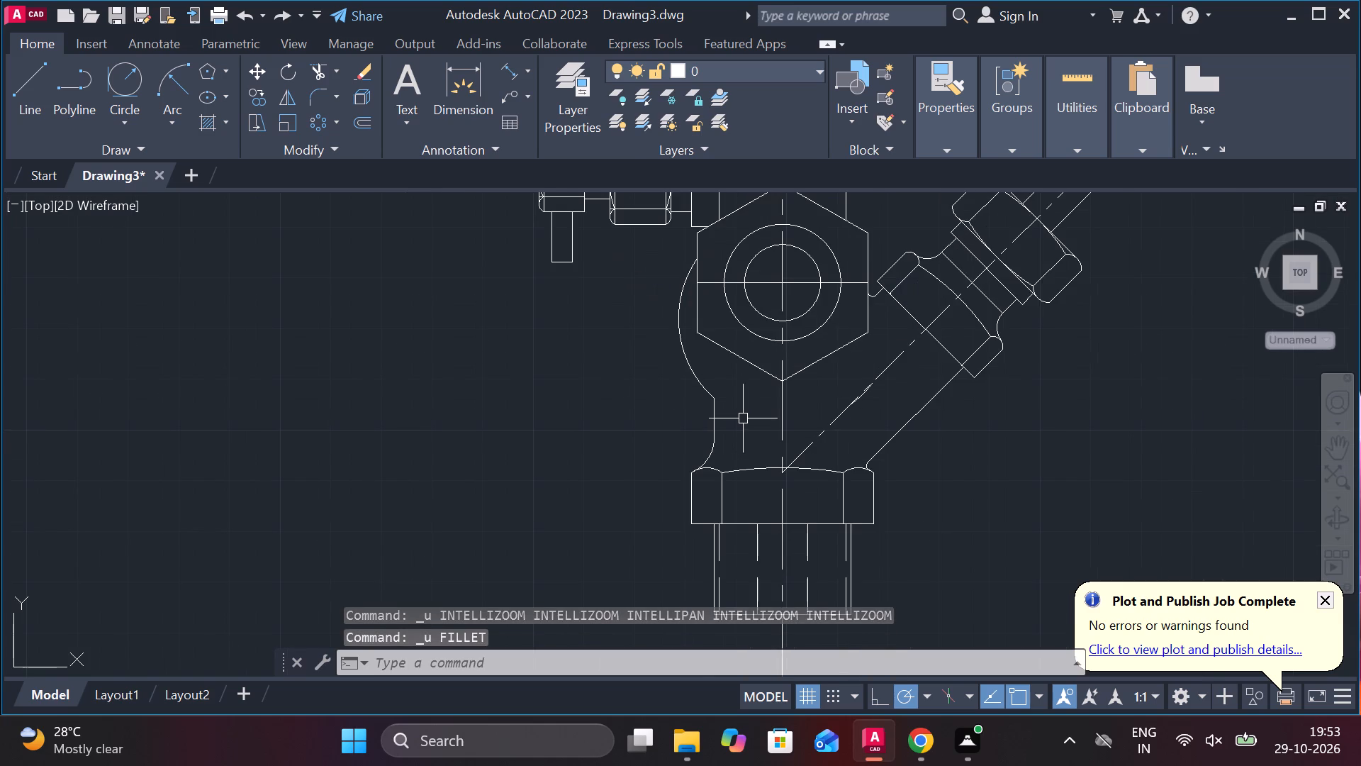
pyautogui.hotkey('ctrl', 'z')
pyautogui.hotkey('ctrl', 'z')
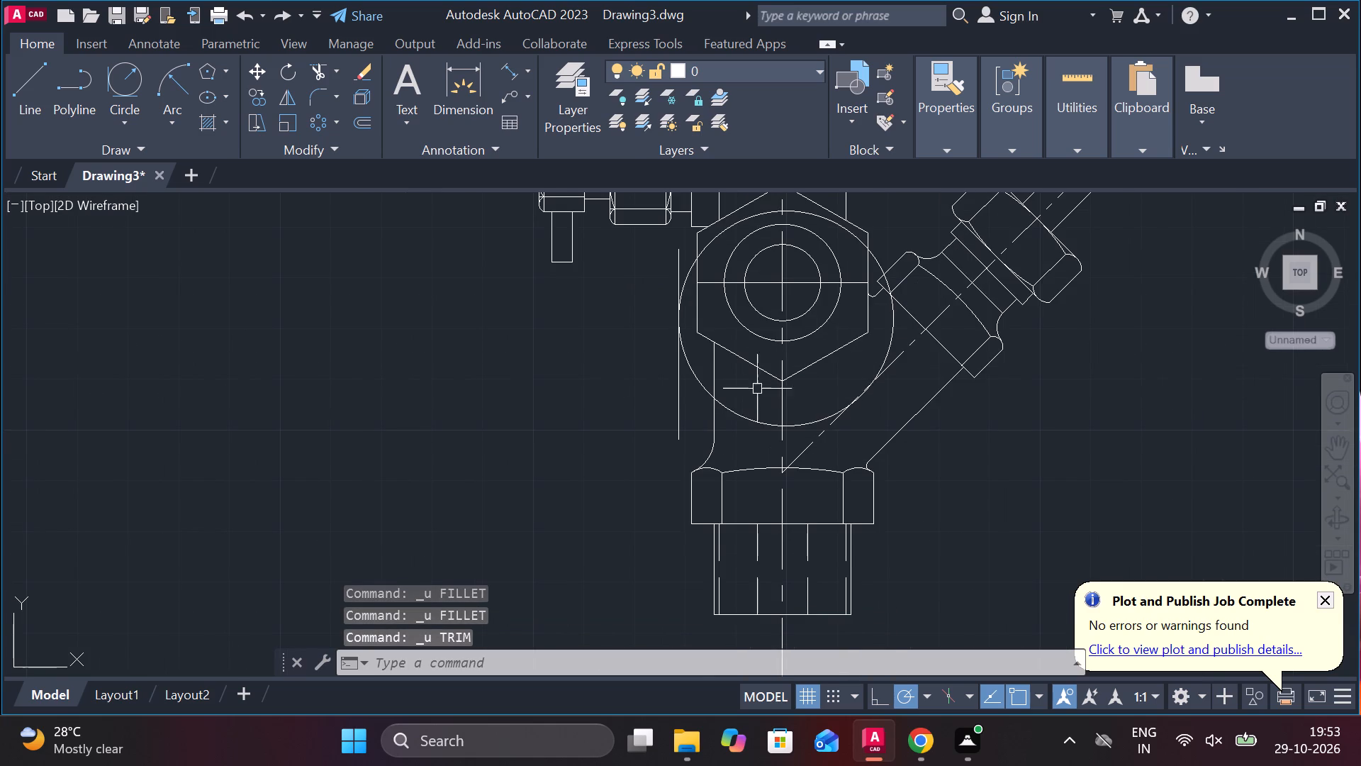
# Move the circle slightly up along the vertical centreline, using its bottom as the base point.
pyautogui.click(739, 415)
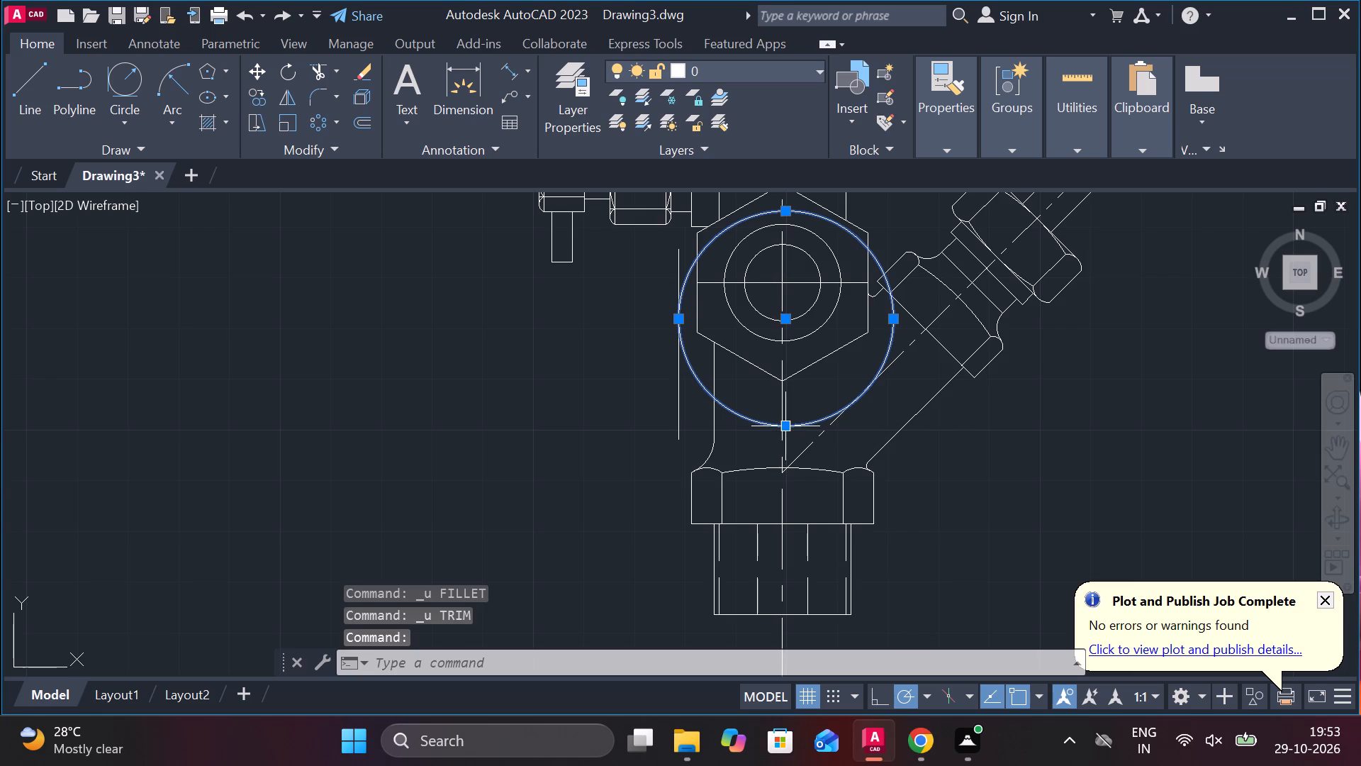
pyautogui.click(788, 429)
pyautogui.press('Escape')
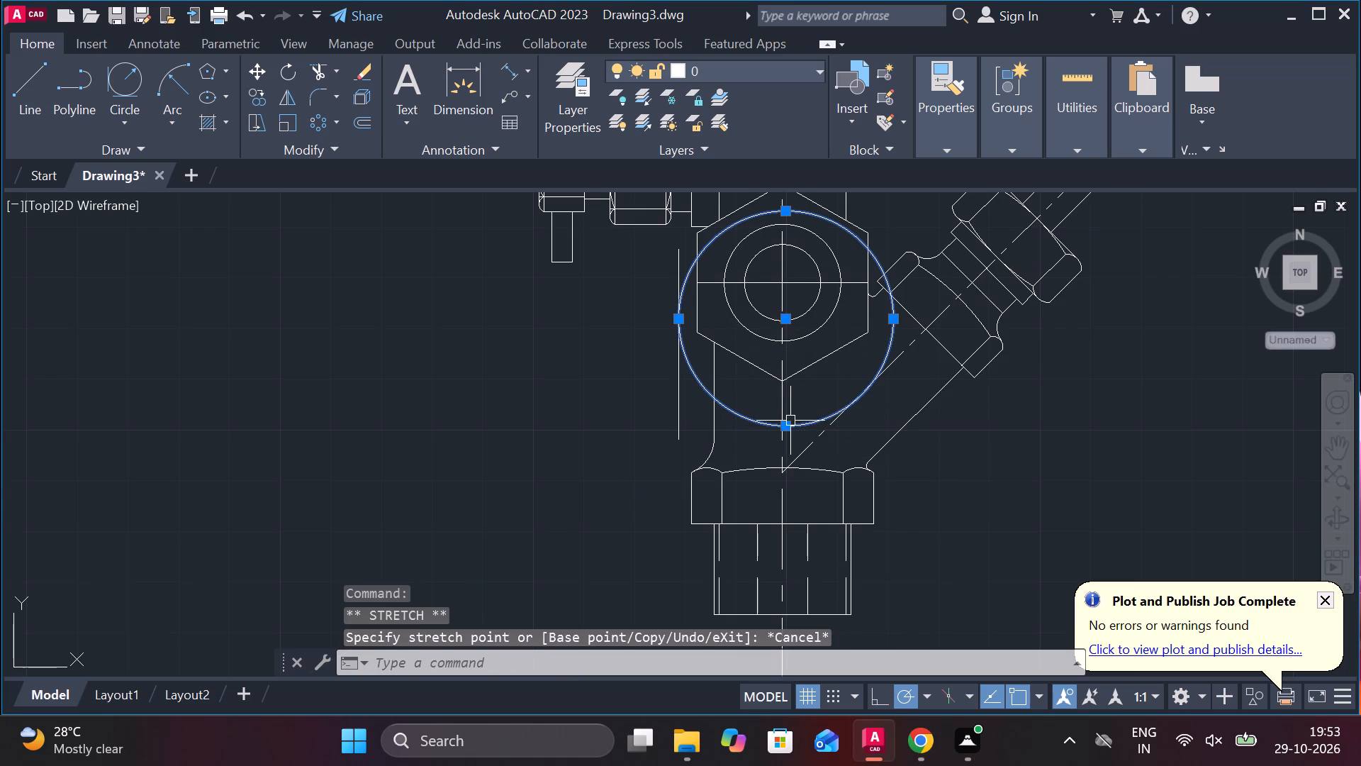
pyautogui.press('m')
pyautogui.press('Return')
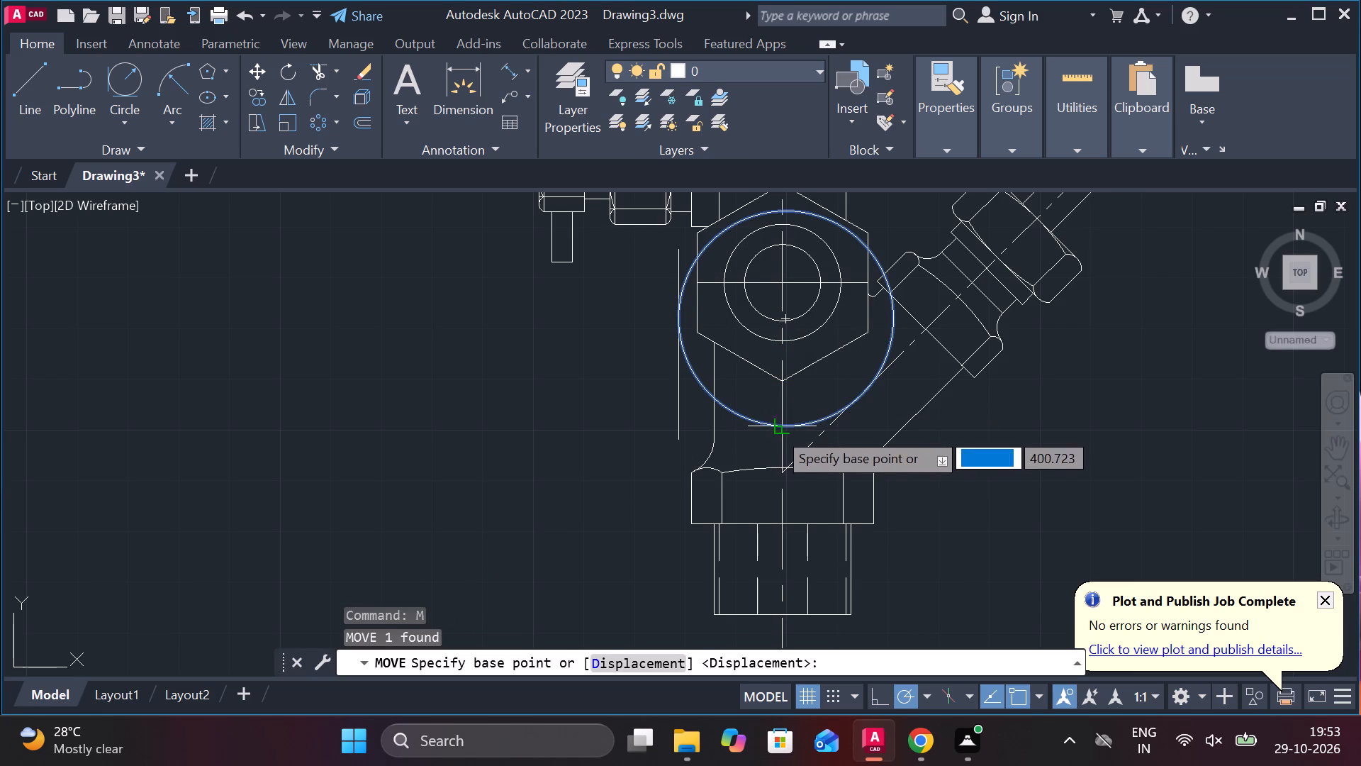
pyautogui.click(779, 426)
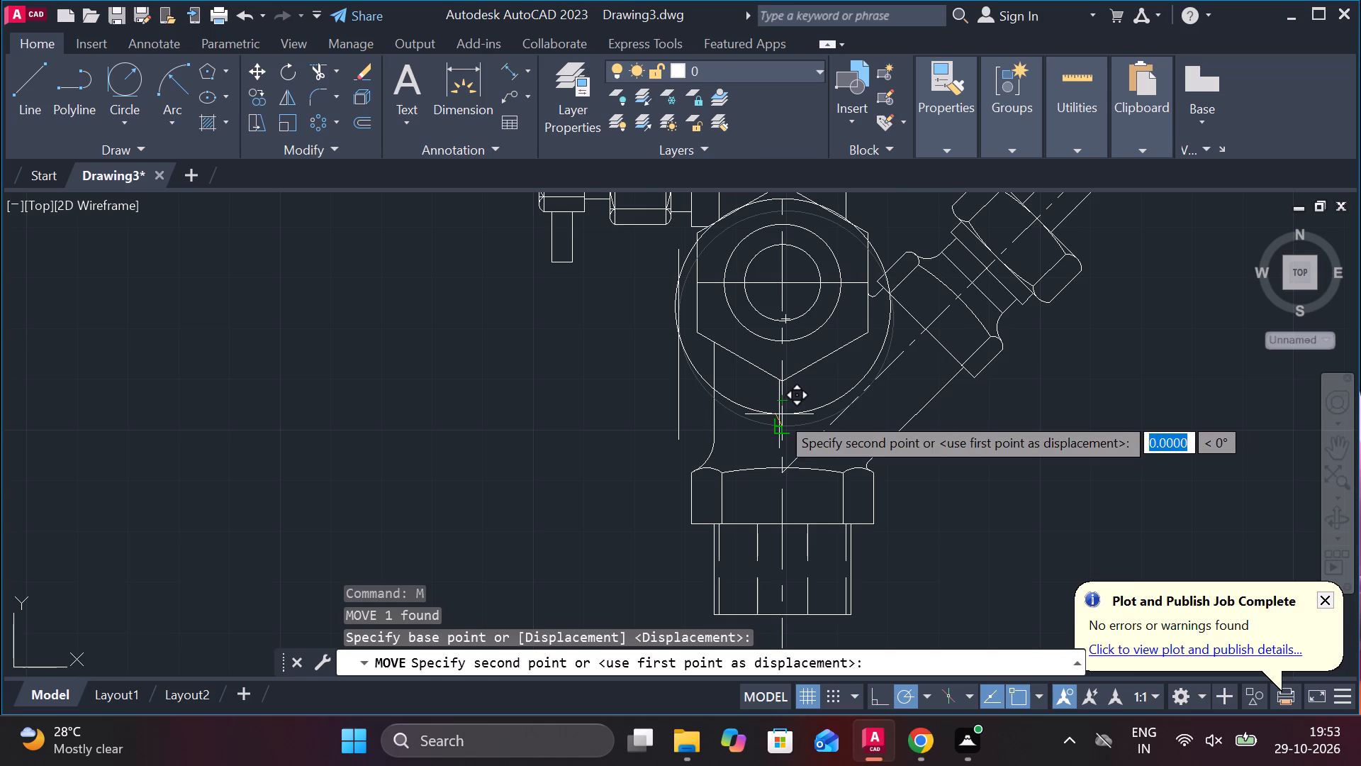
pyautogui.scroll(3, 779, 414)
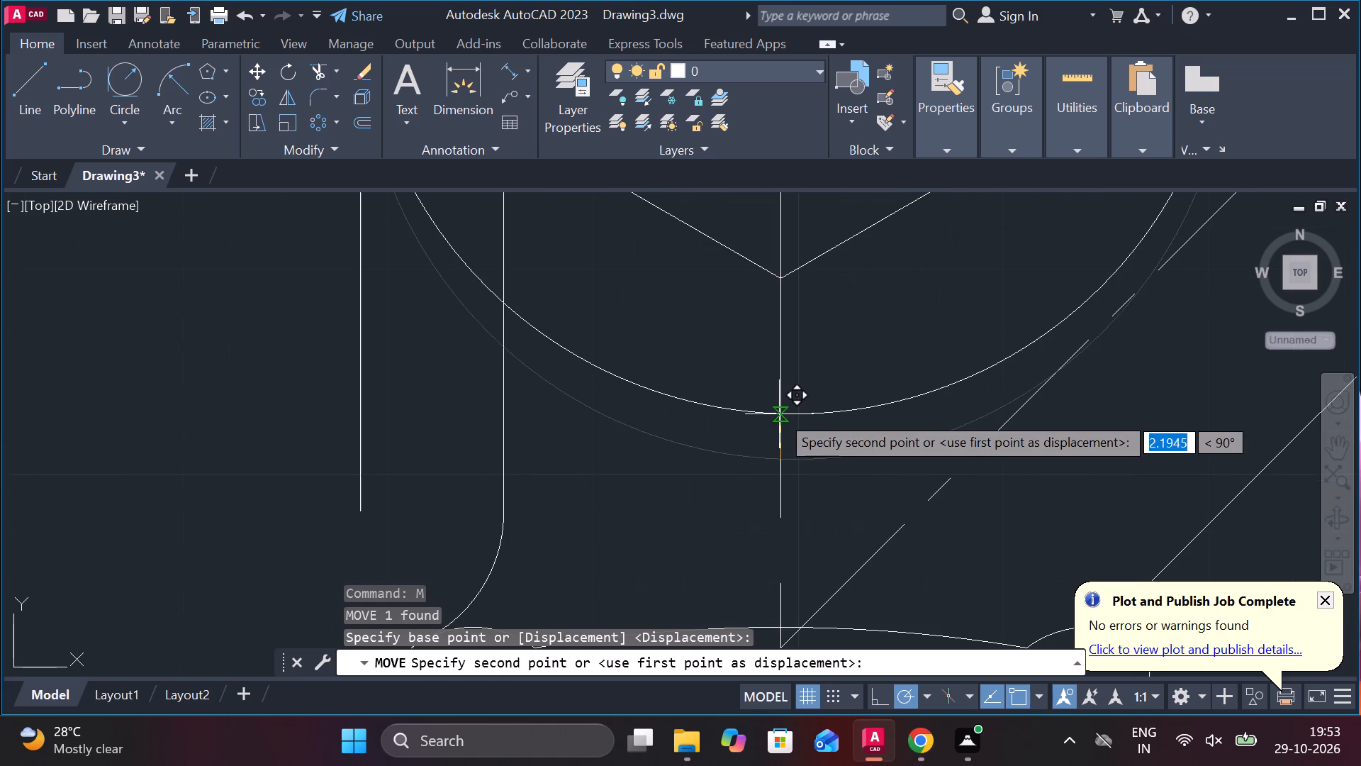
pyautogui.click(779, 405)
pyautogui.scroll(-3, 787, 406)
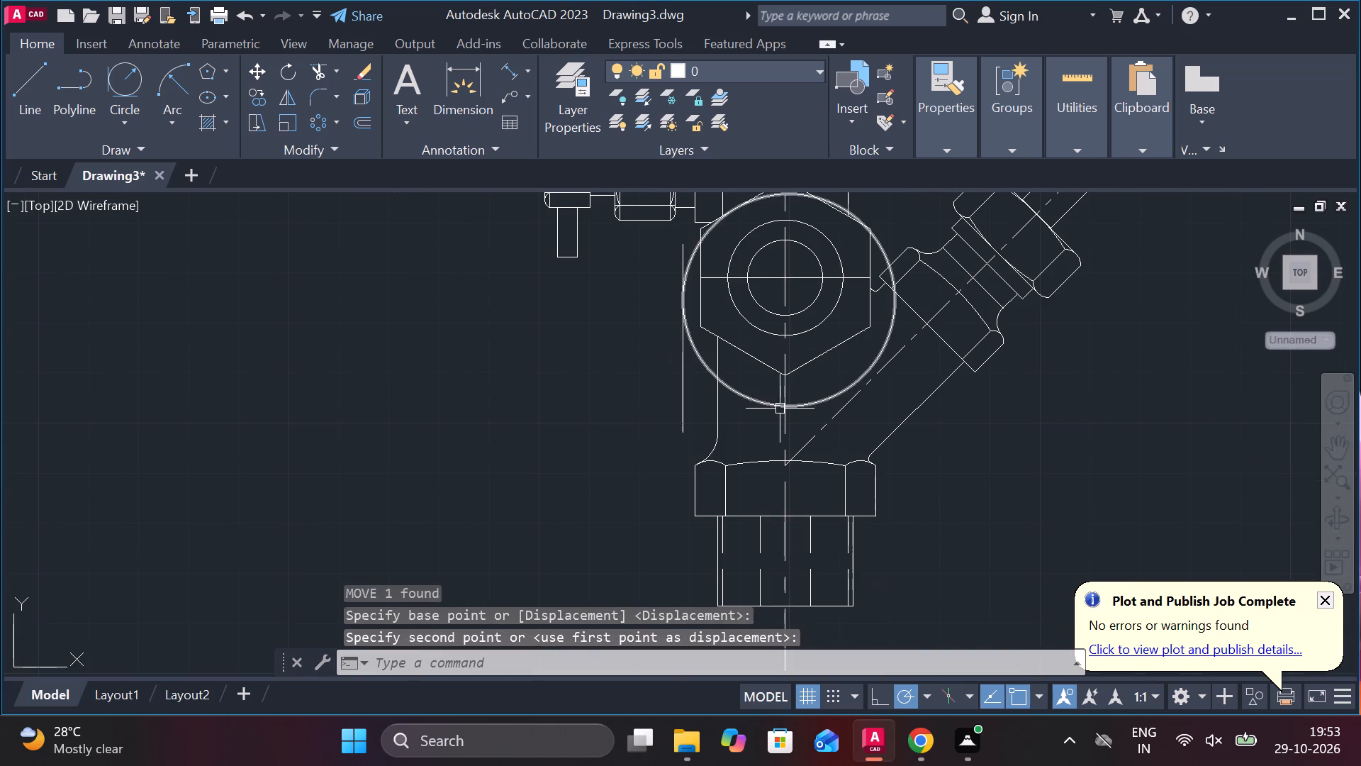
# Trim away the offset line, the body edge inside the circle, and the circle's lower-left and upper-left portions, leaving the left body arc.
pyautogui.write('TR')
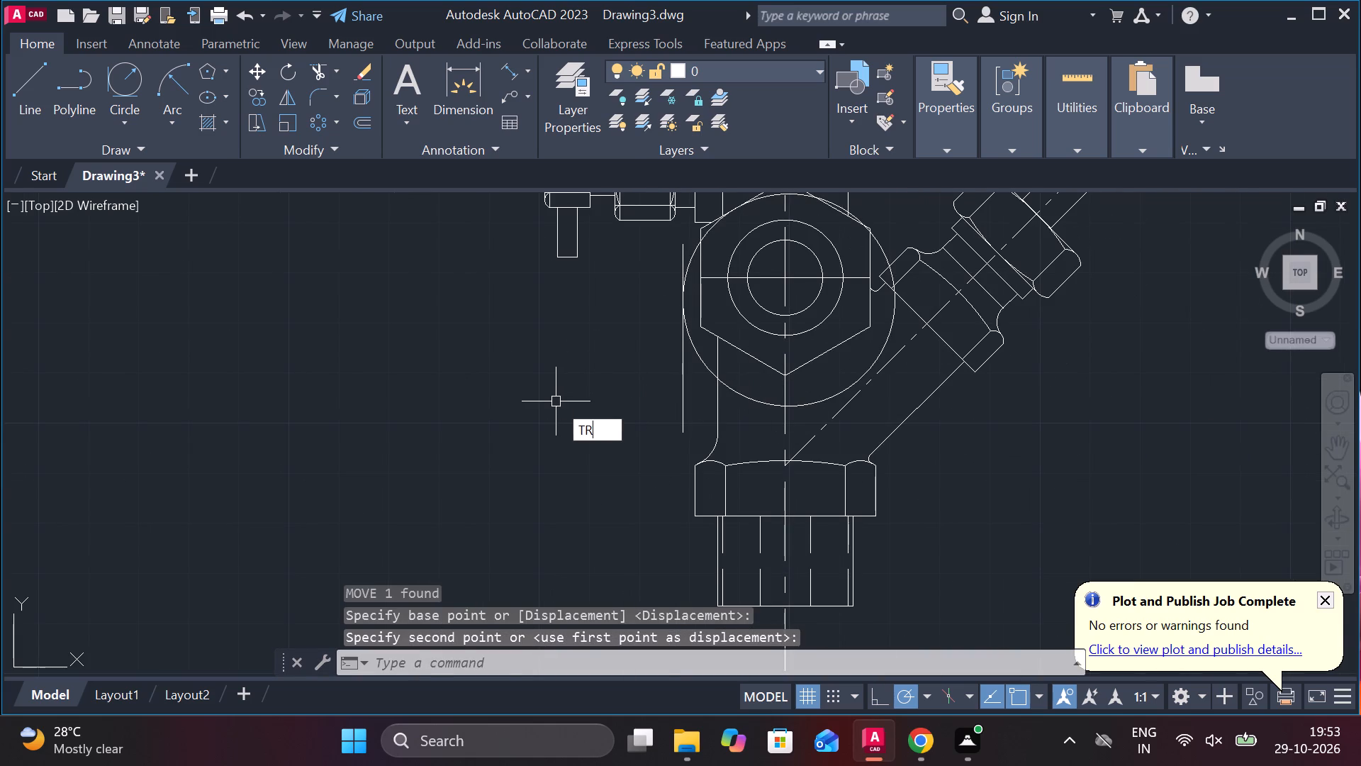
pyautogui.press('space')
pyautogui.click(680, 258)
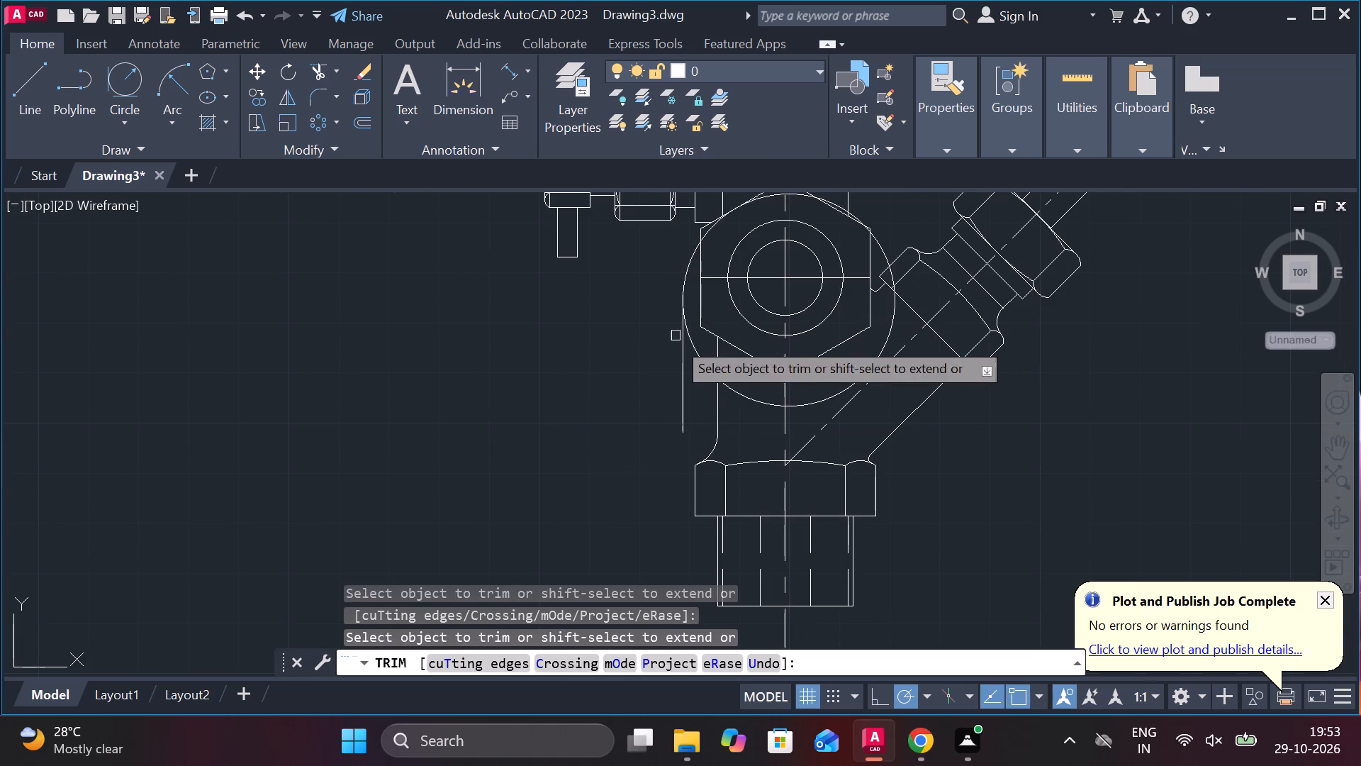
pyautogui.click(685, 384)
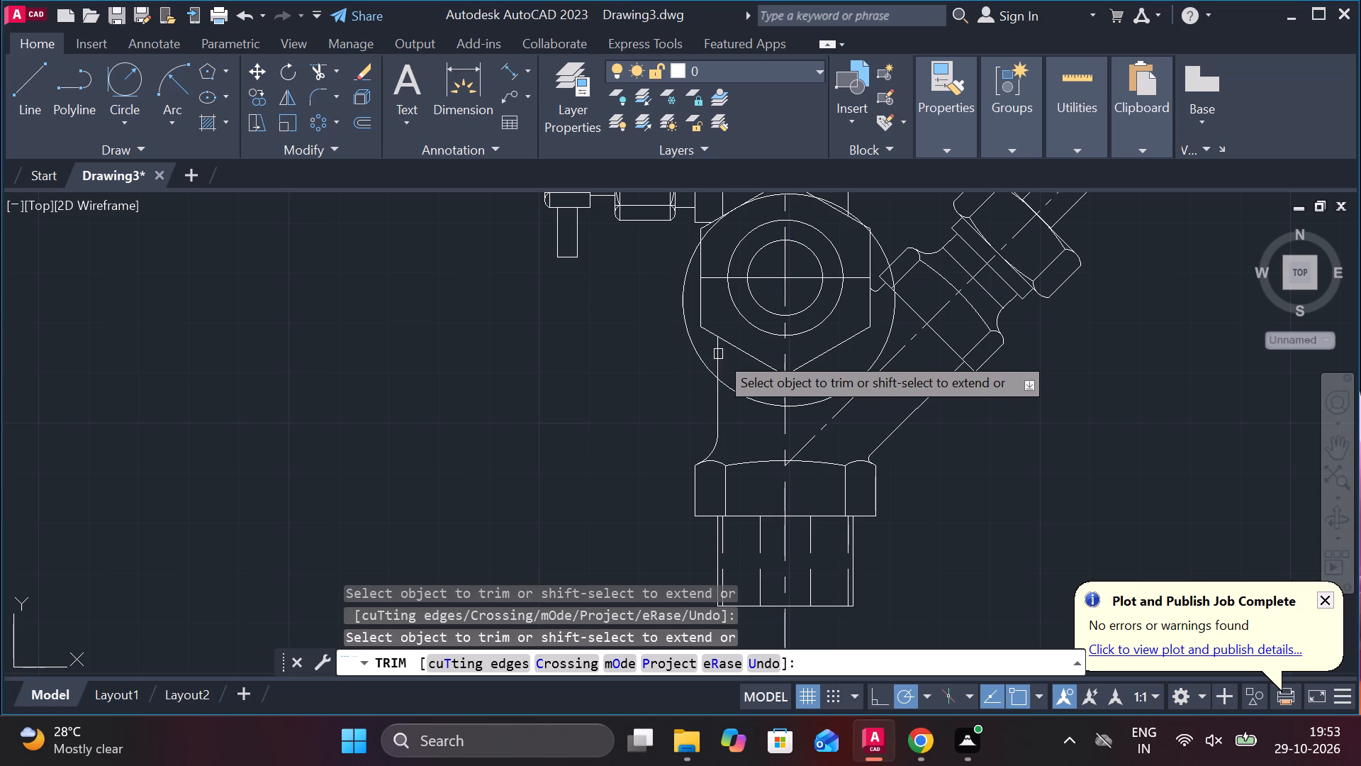
pyautogui.click(718, 354)
pyautogui.click(739, 394)
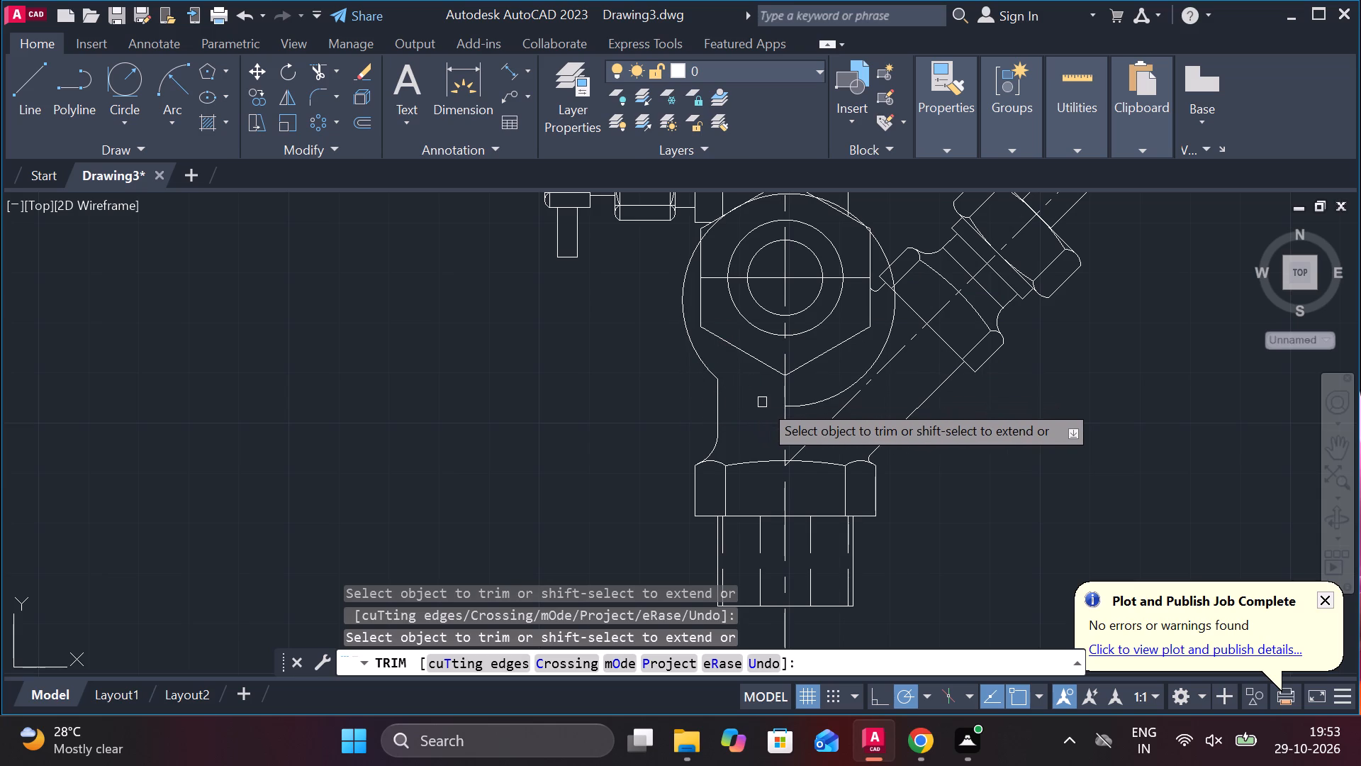
pyautogui.moveTo(623, 387); pyautogui.dragTo(615, 418, button='middle')
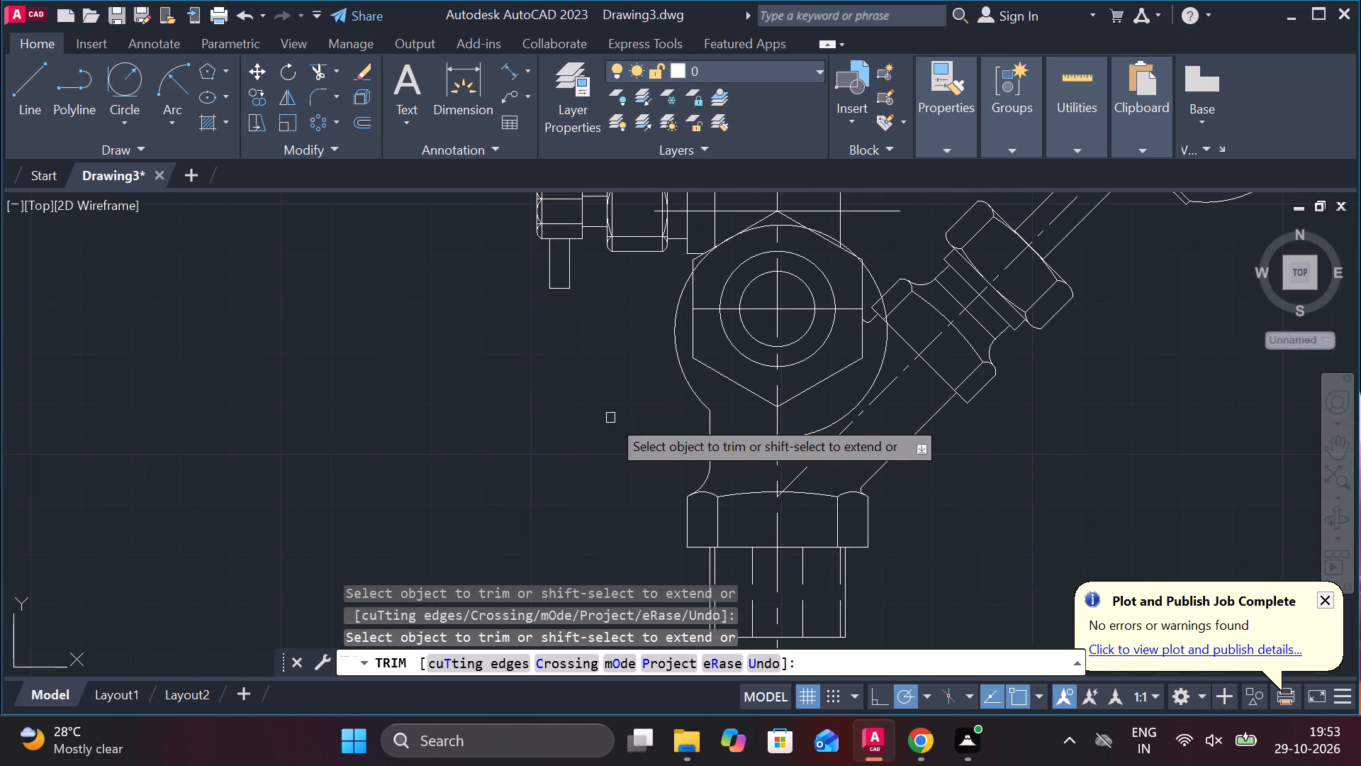
pyautogui.moveTo(610, 418); pyautogui.dragTo(578, 464, button='middle')
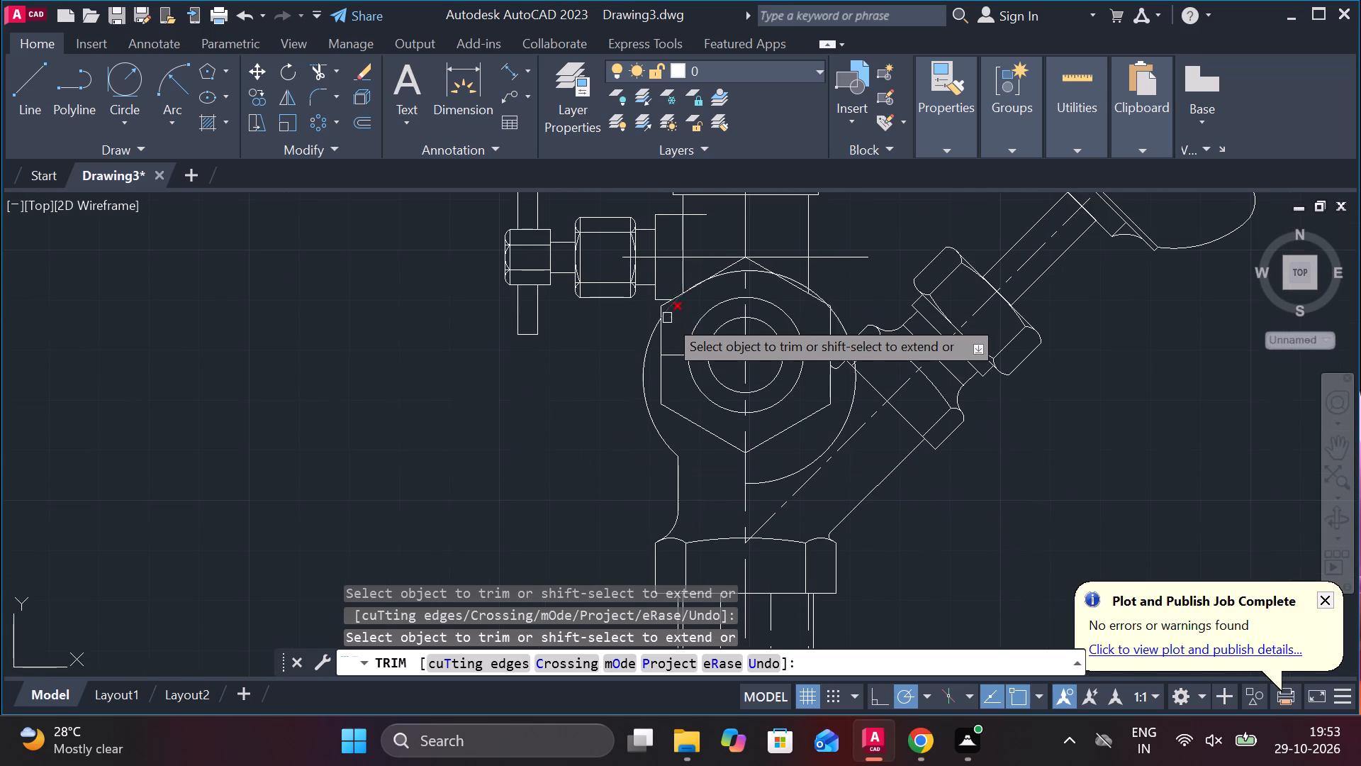
pyautogui.scroll(3, 667, 318)
pyautogui.click(652, 290)
pyautogui.scroll(-2, 652, 290)
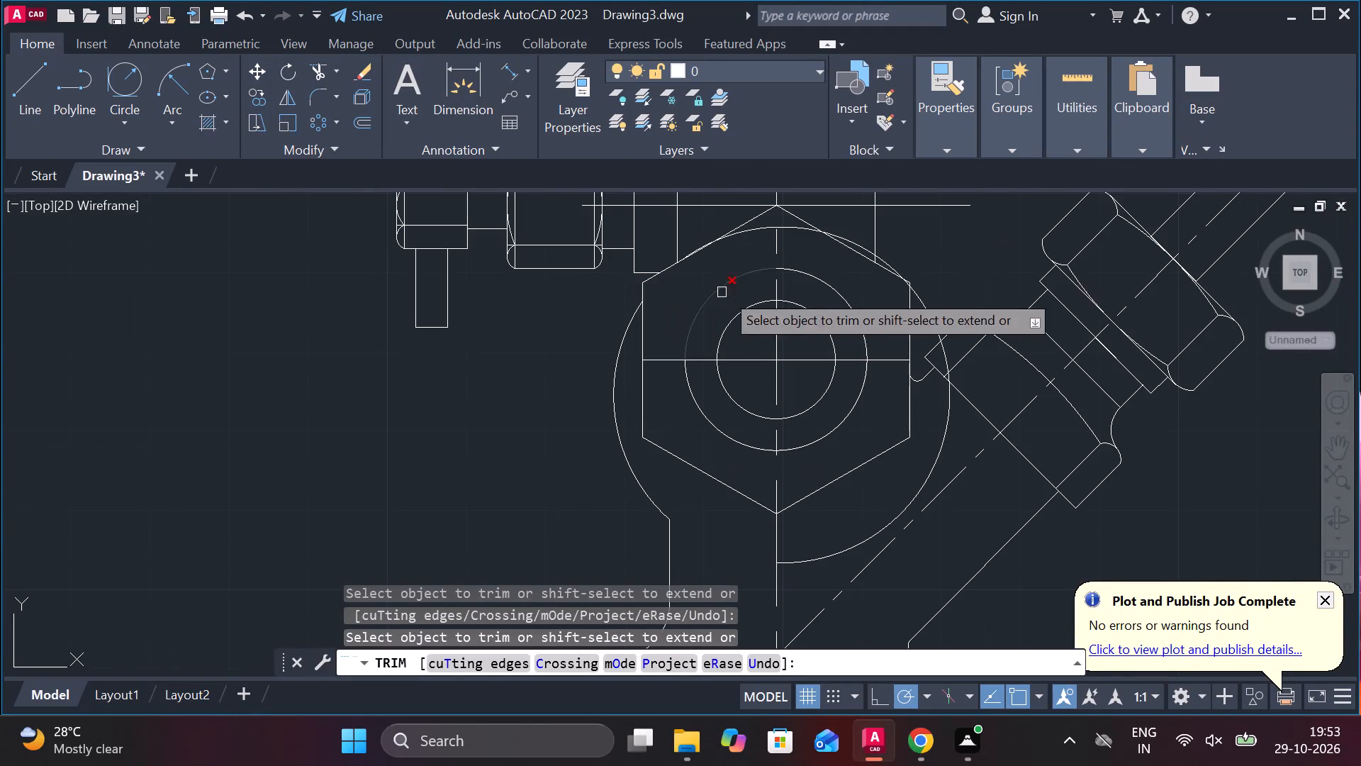
pyautogui.click(699, 247)
pyautogui.click(749, 236)
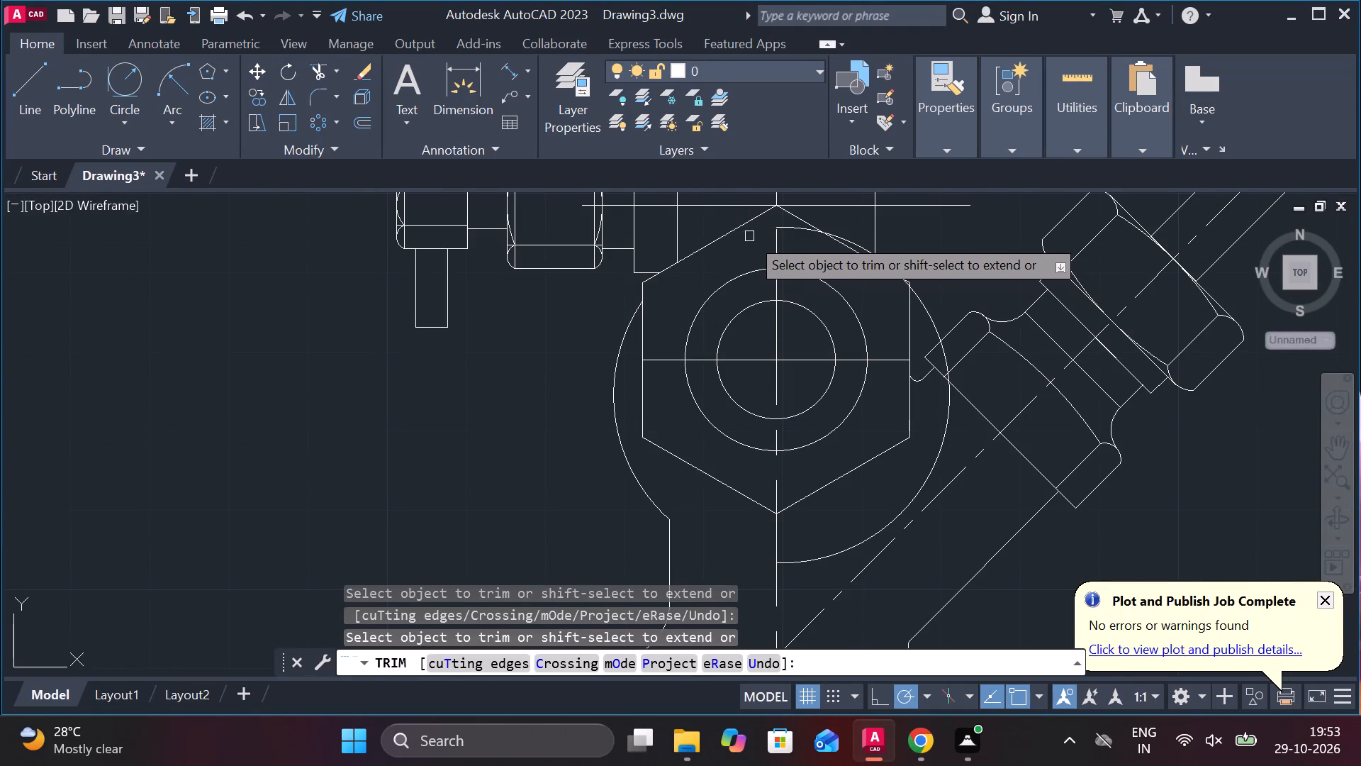
pyautogui.press('Escape')
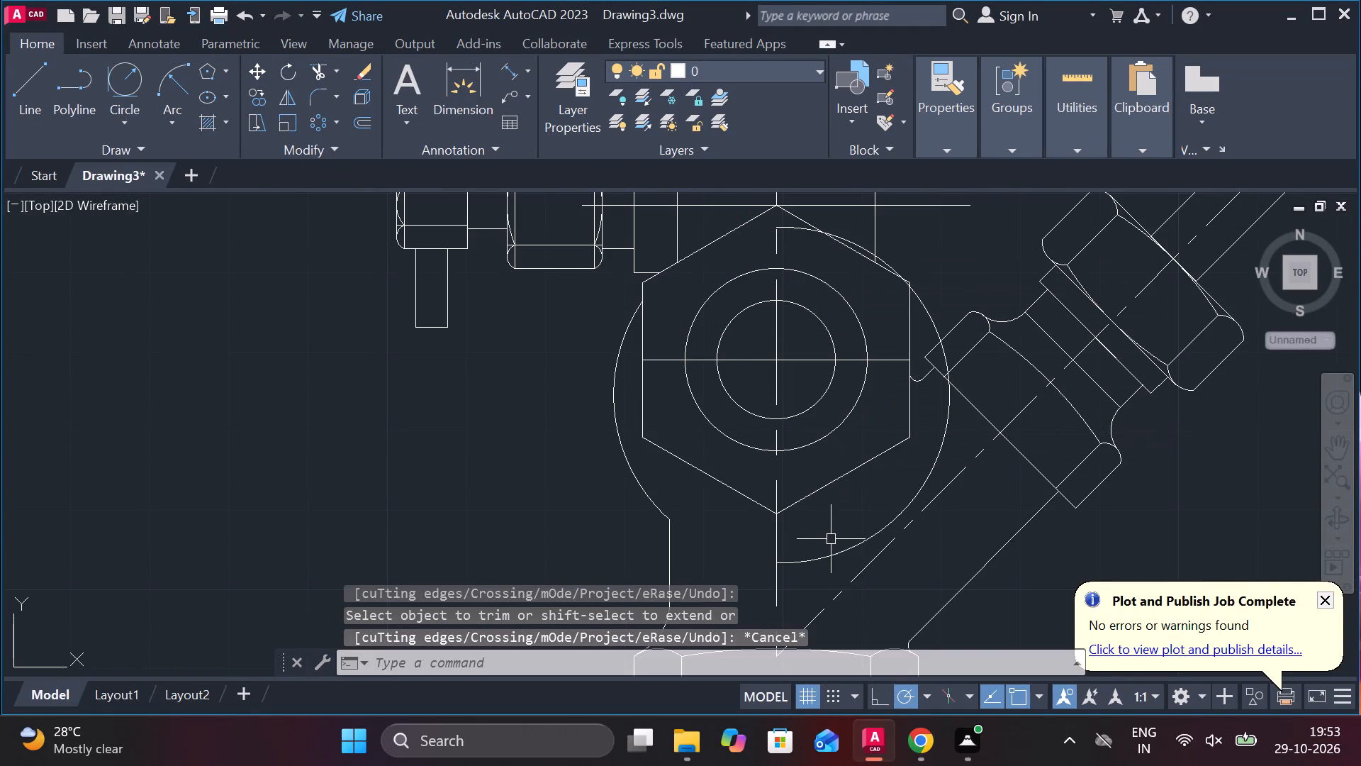
# Erase the leftover right half of the circle around the hexagon.
pyautogui.click(829, 554)
pyautogui.write('E')
pyautogui.press('space')
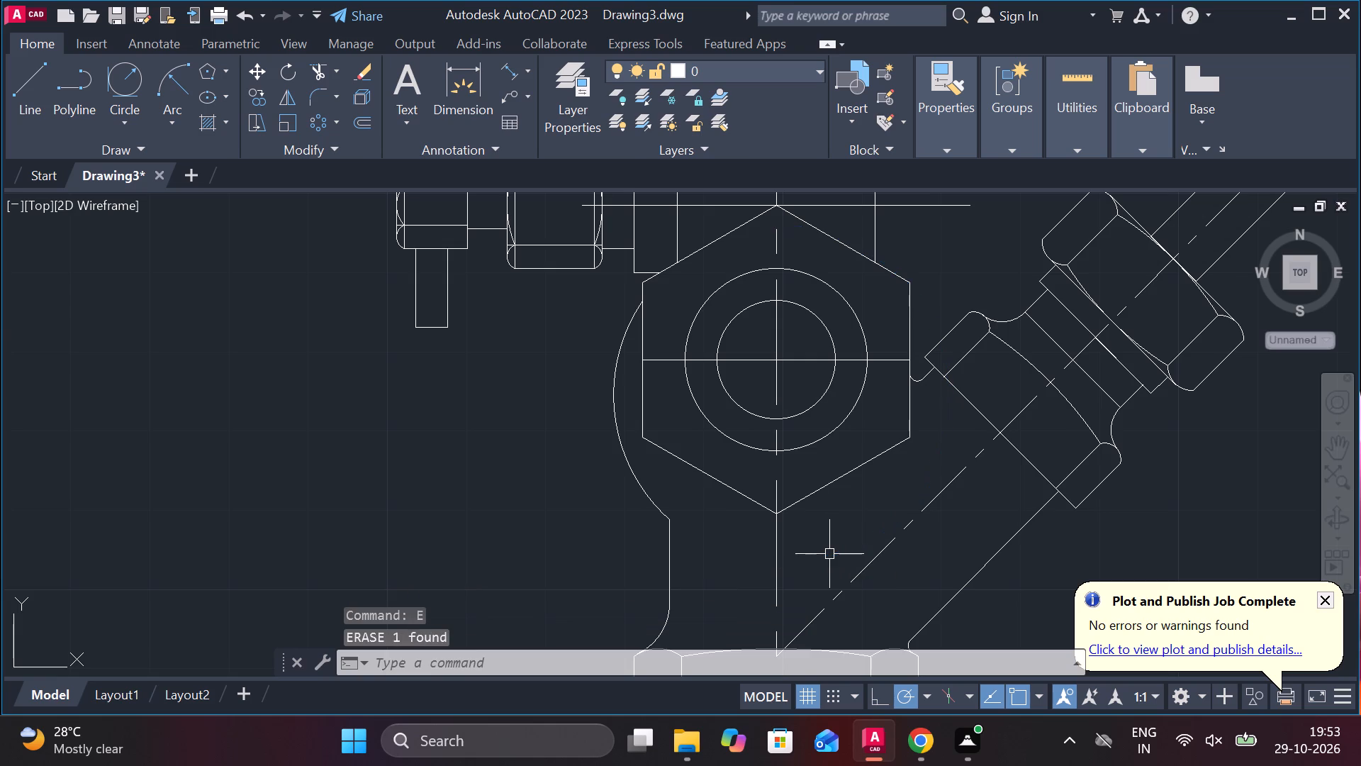
# Fillet the corner between the left body arc and the vertical body edge with radius 5.
pyautogui.scroll(-2, 829, 554)
pyautogui.moveTo(846, 565); pyautogui.dragTo(712, 393, button='middle')
pyautogui.scroll(2, 636, 375)
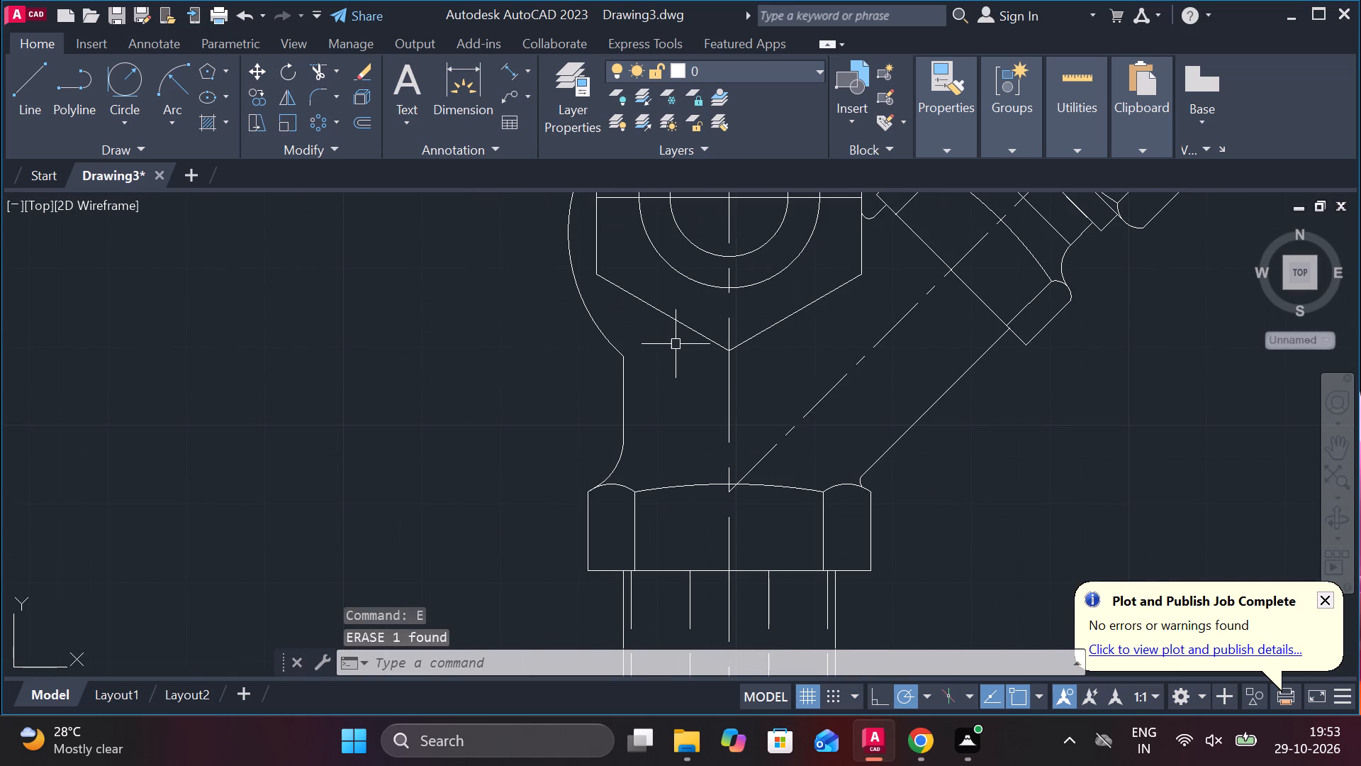
pyautogui.write('F R 5')
pyautogui.press('space')
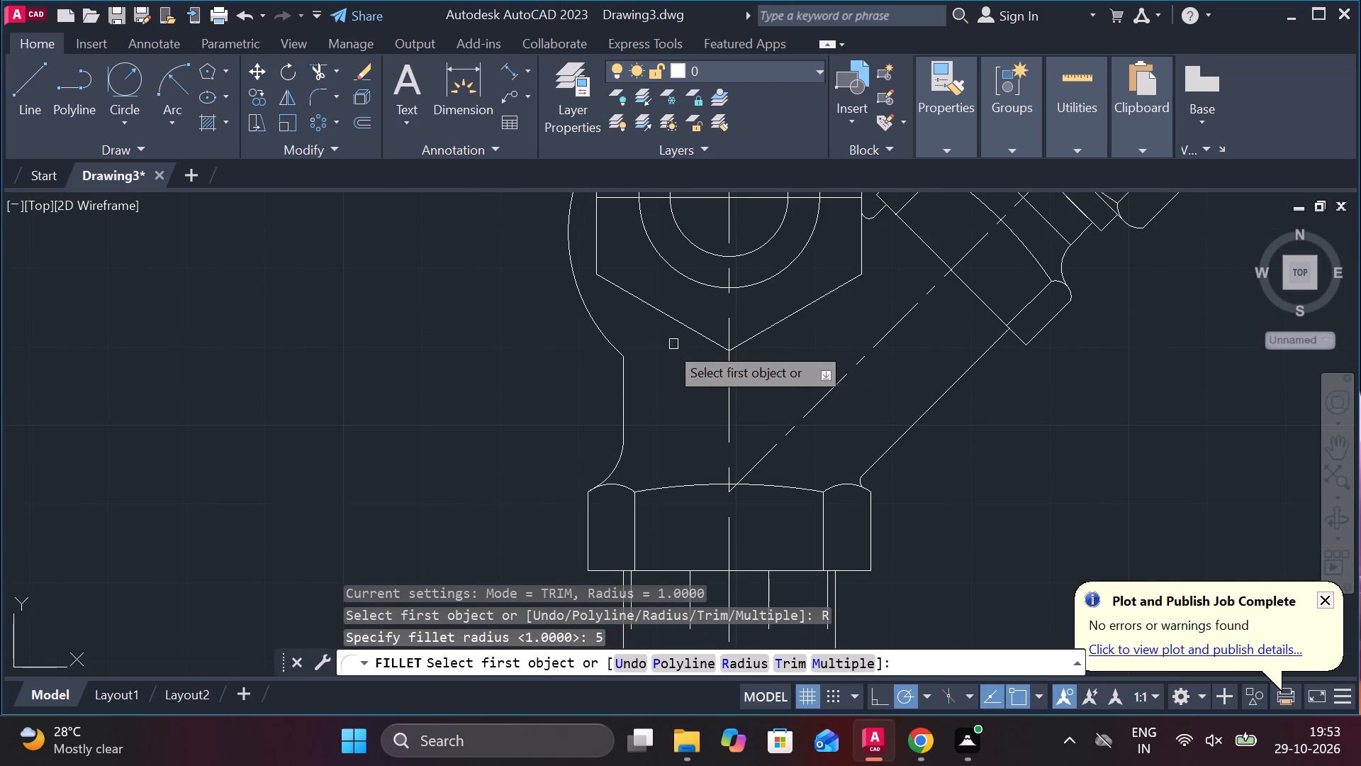
pyautogui.click(601, 330)
pyautogui.click(622, 384)
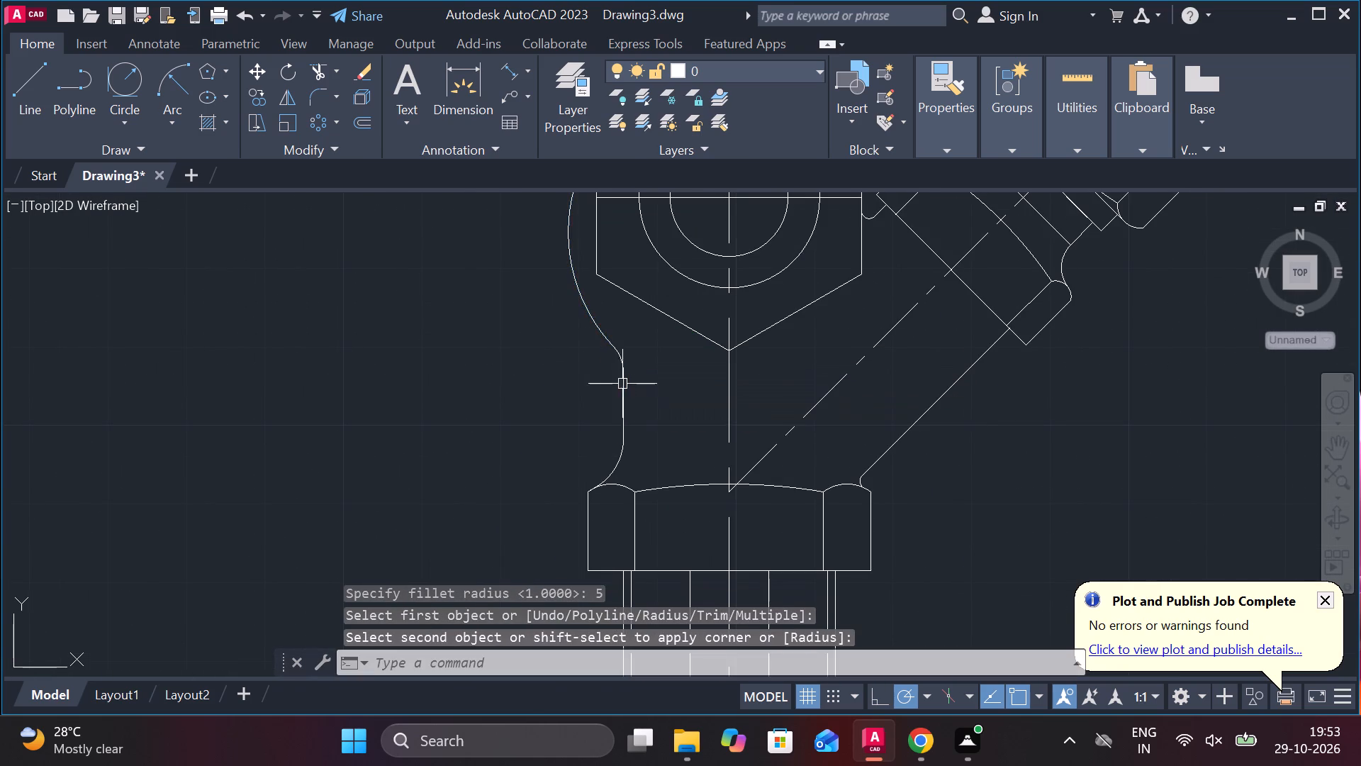
pyautogui.scroll(-3, 663, 379)
pyautogui.press('Escape')
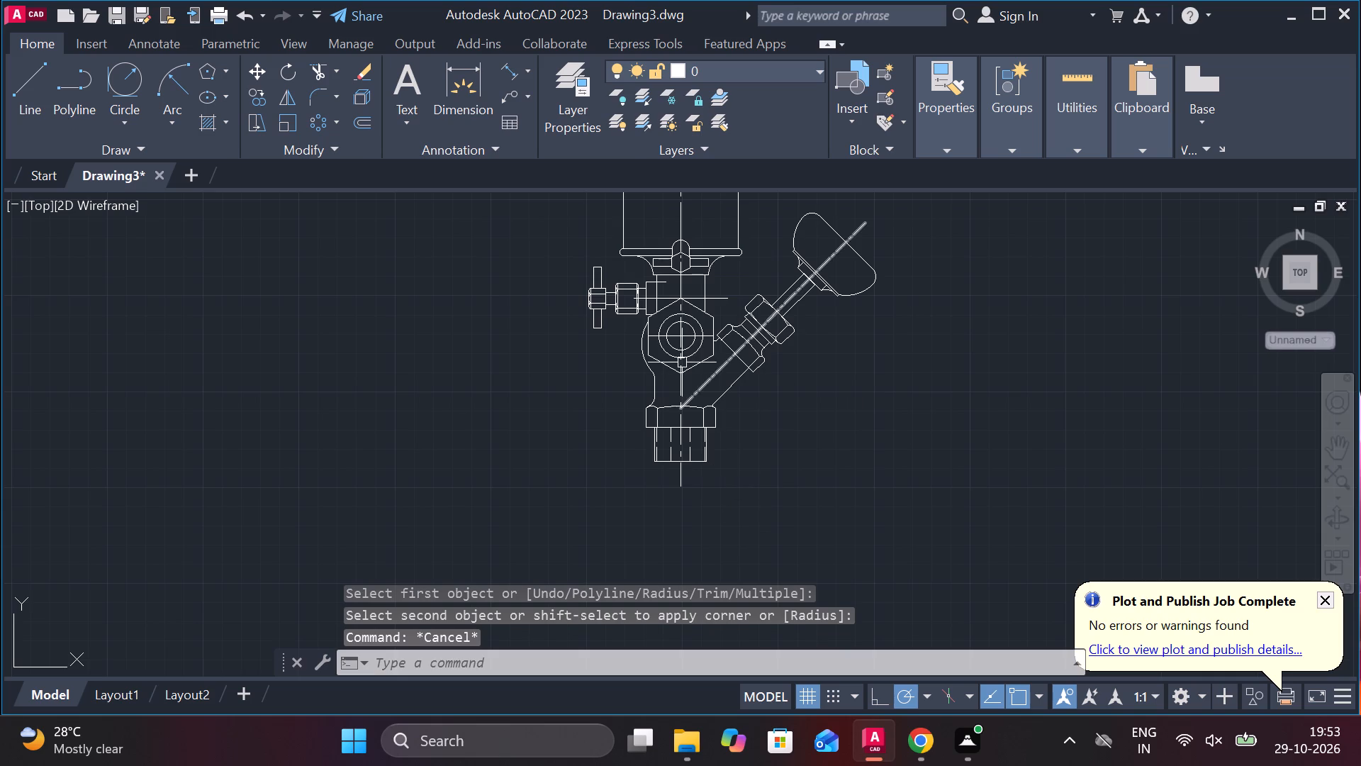
# Stretch the left end of the horizontal line at the hexagon's top vertex about 33 units left, past the side valve's handle.
pyautogui.scroll(2, 688, 345)
pyautogui.moveTo(687, 353); pyautogui.dragTo(700, 455, button='middle')
pyautogui.click(721, 332)
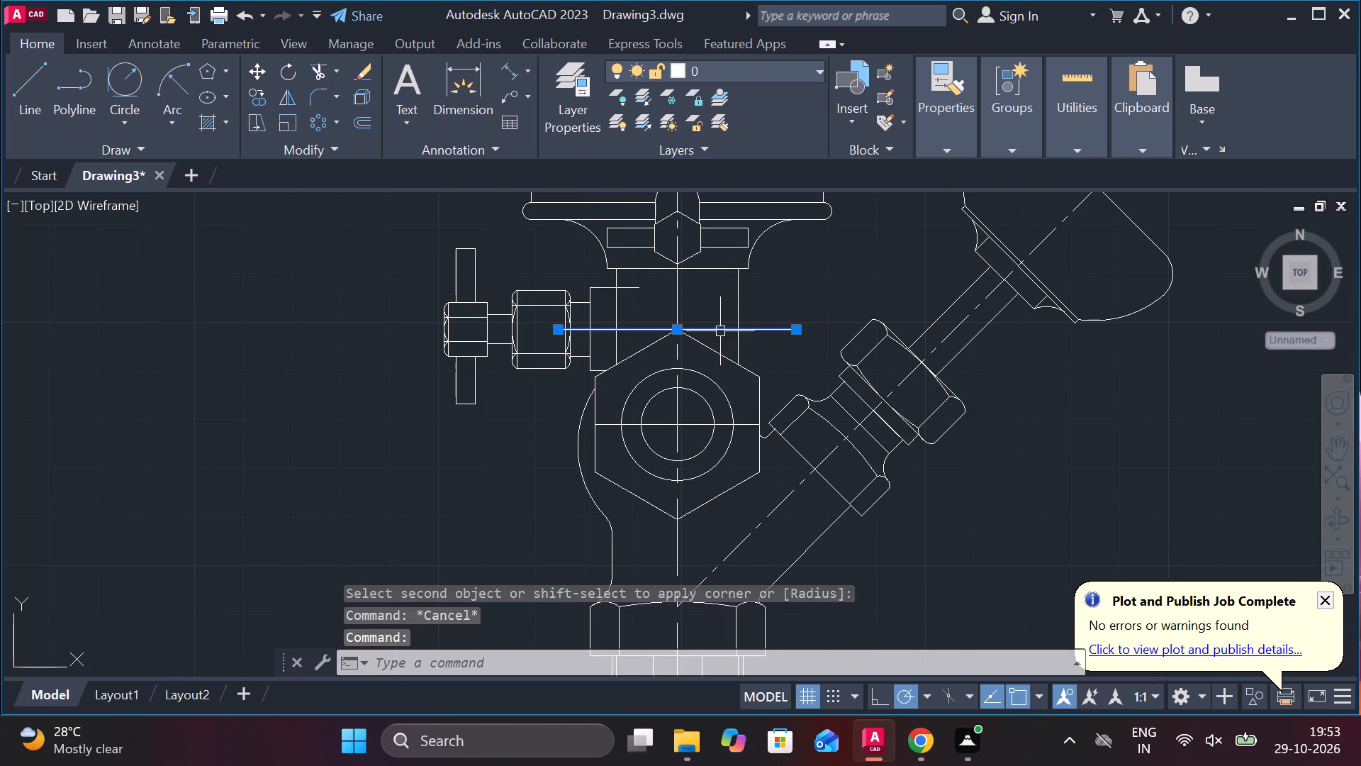
pyautogui.click(560, 333)
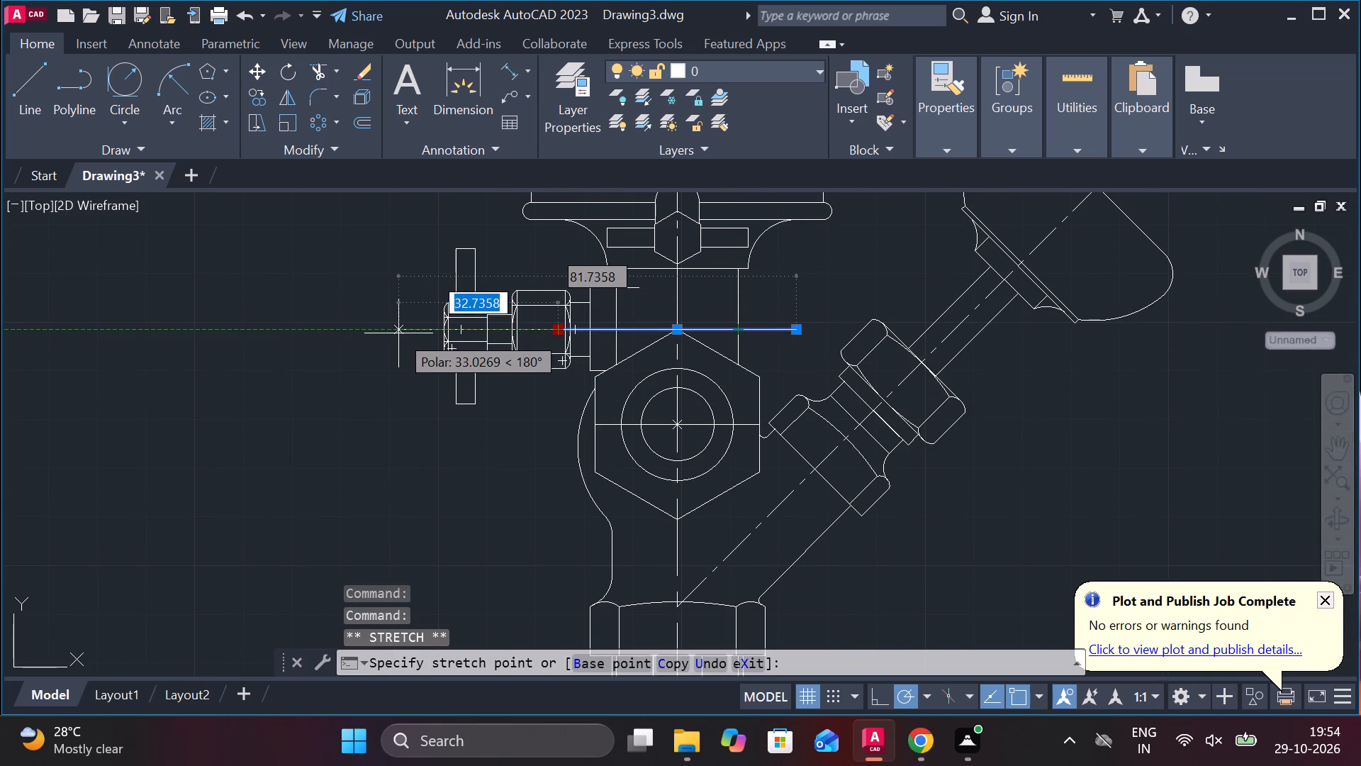
pyautogui.click(398, 333)
pyautogui.press('Escape')
# Change the linetype of the lengthened horizontal line through the side valve to the dash-dot centreline style.
pyautogui.click(642, 326)
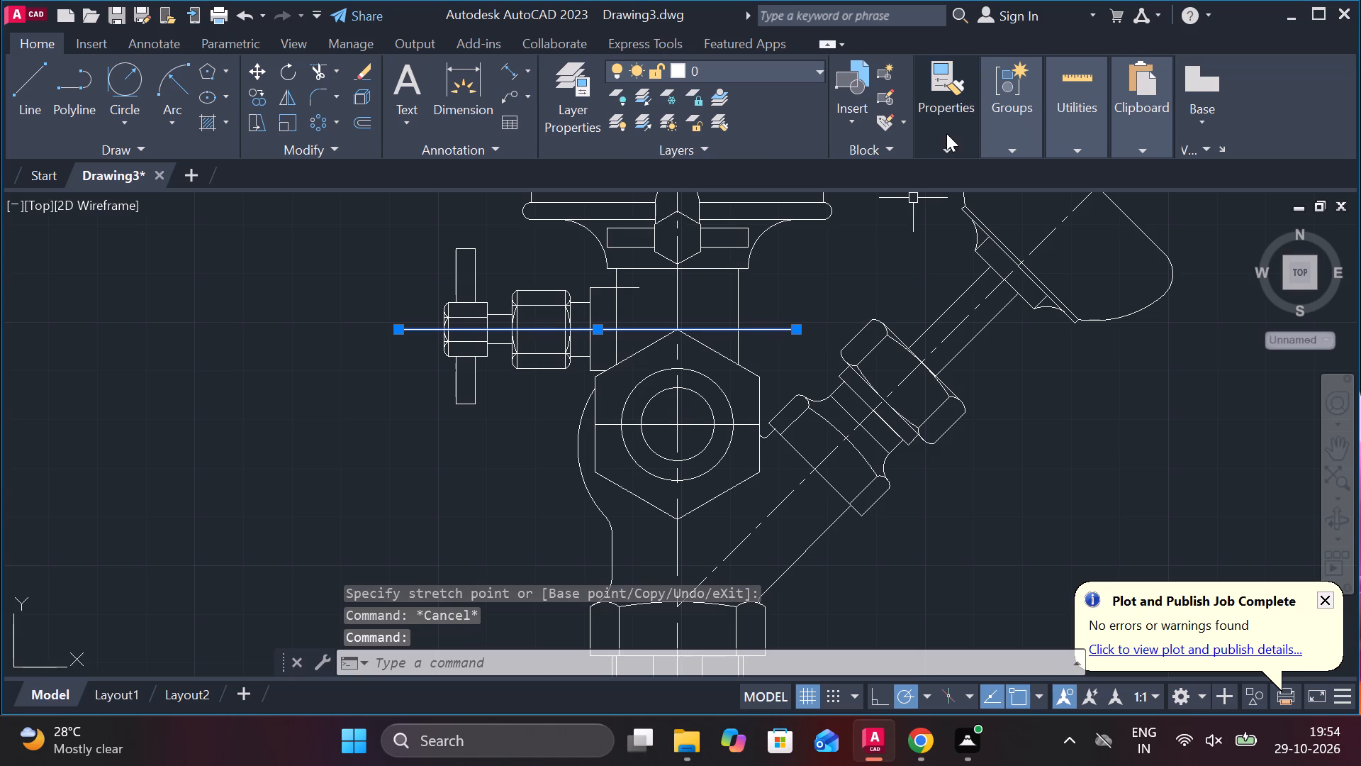
pyautogui.click(959, 148)
pyautogui.click(1095, 233)
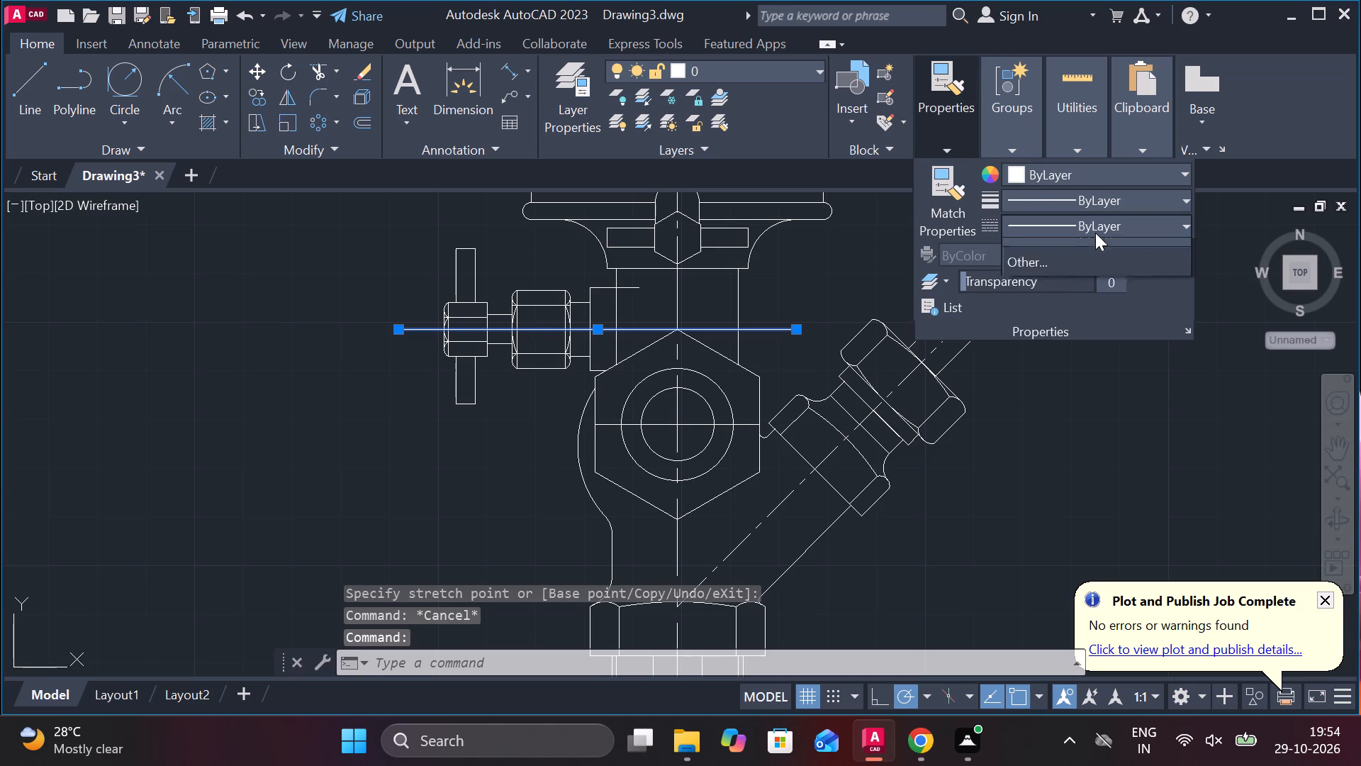
pyautogui.click(1064, 304)
pyautogui.press('Escape')
pyautogui.press('Escape')
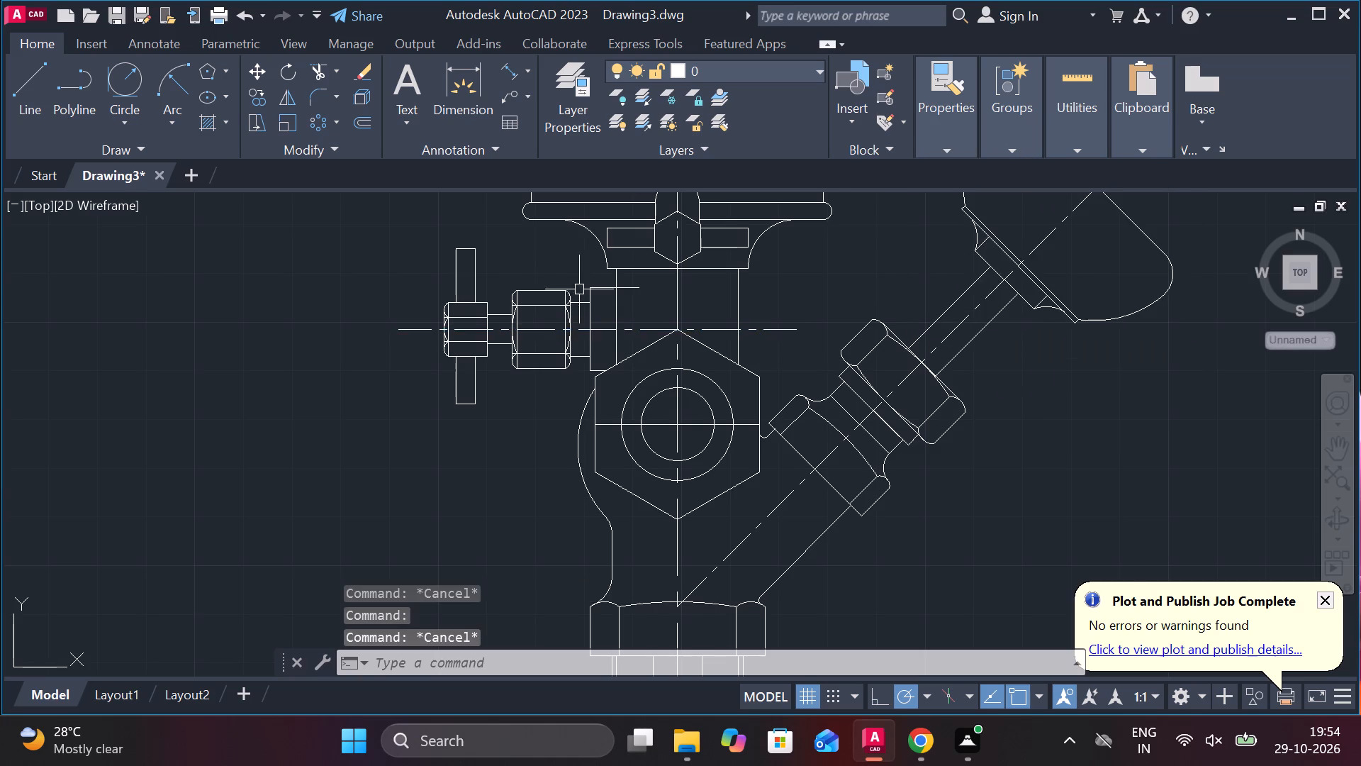
# Trim away the vertical chamfer construction line inside the left end of the side valve's larger nut.
pyautogui.scroll(2, 590, 297)
pyautogui.write('TR')
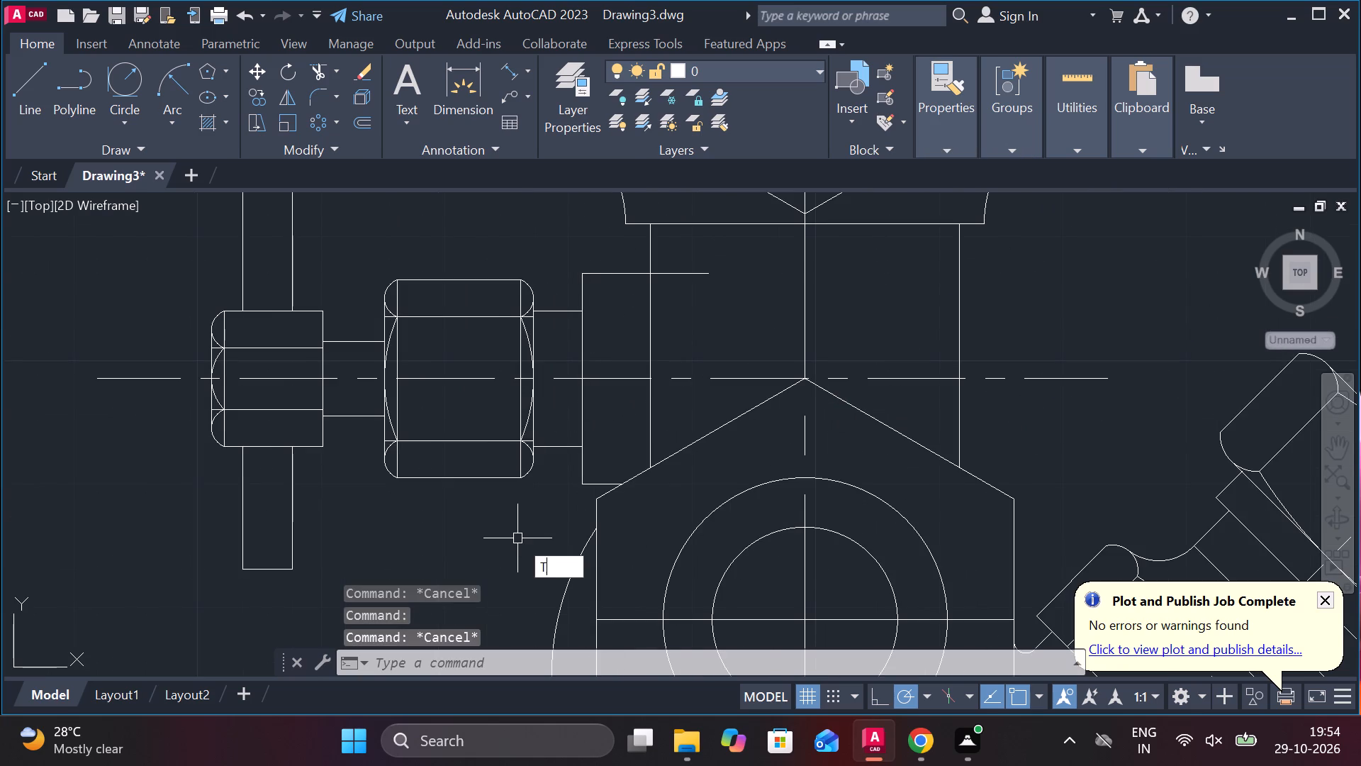
pyautogui.press('space')
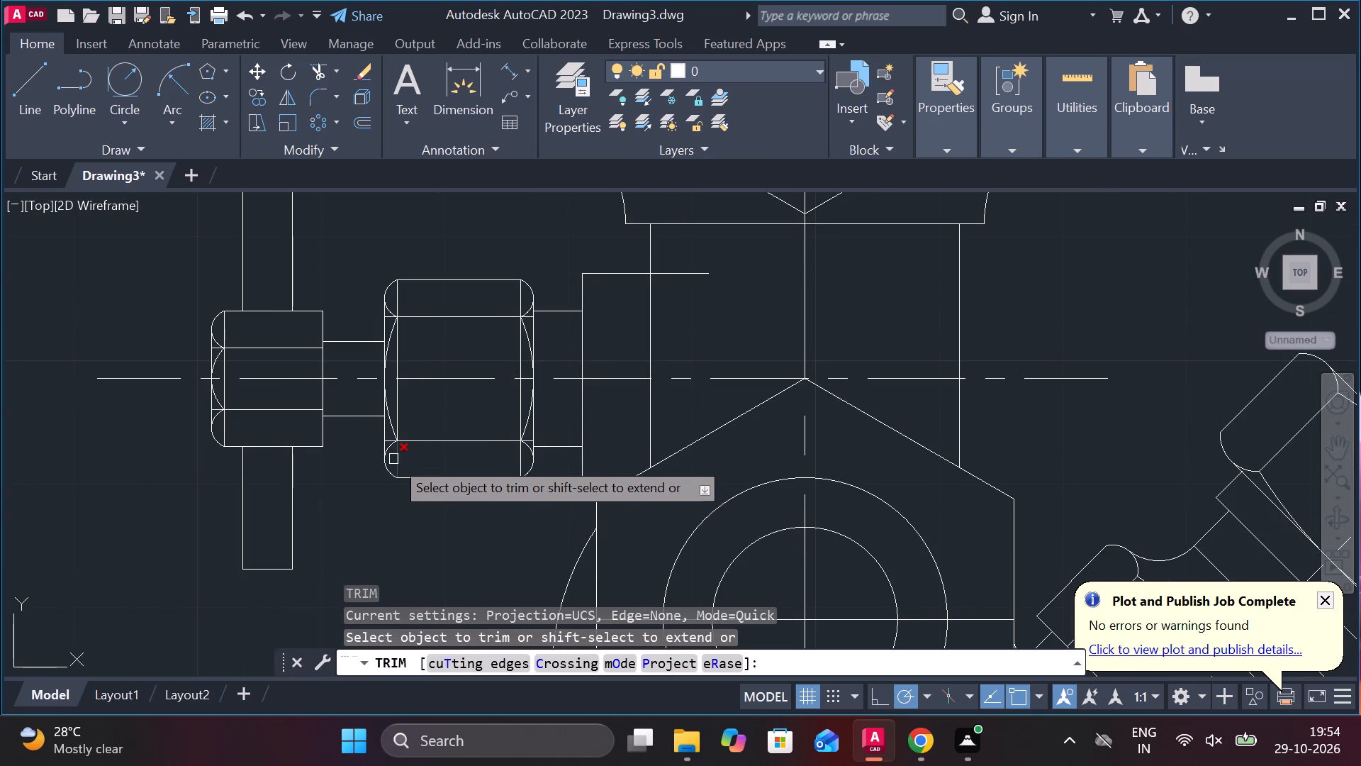
pyautogui.click(393, 459)
pyautogui.click(401, 413)
pyautogui.click(398, 362)
pyautogui.click(395, 304)
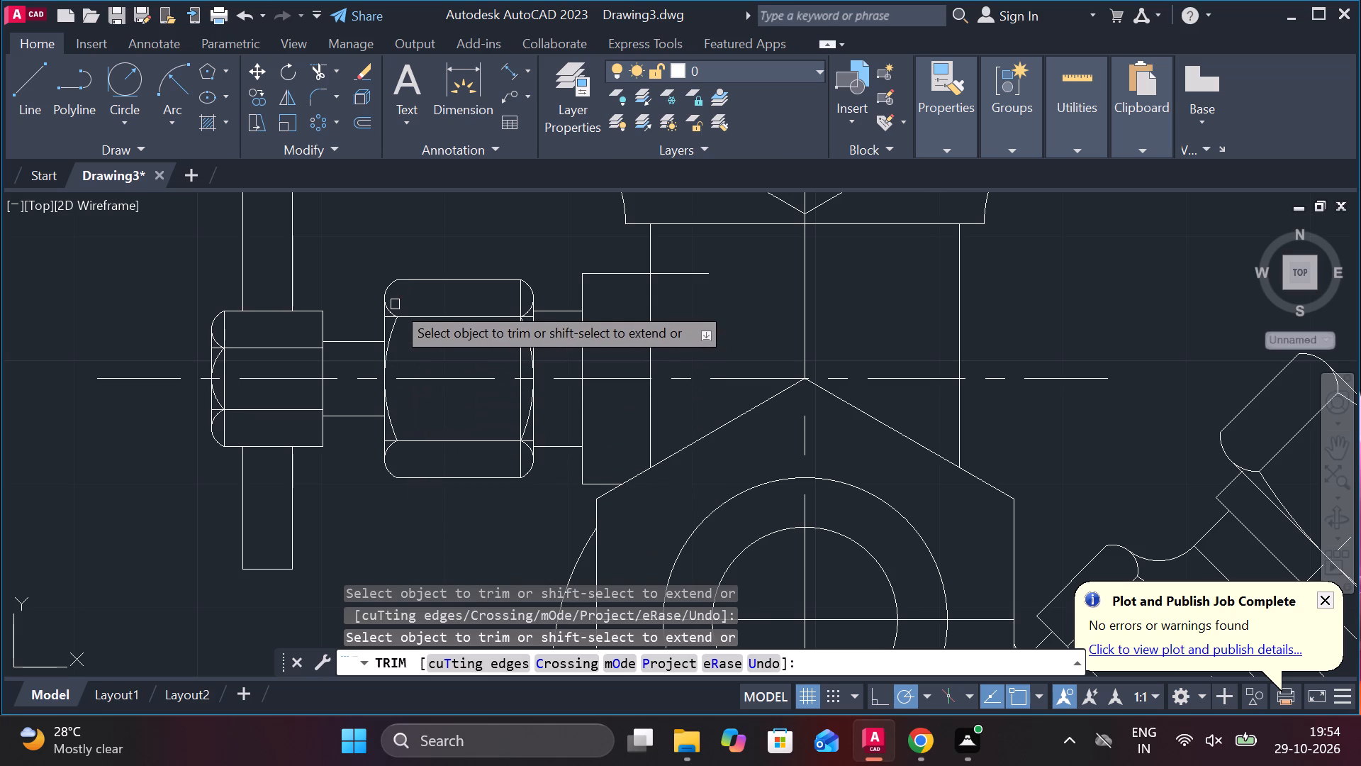
# Trim the horizontal stubs at the larger nut's lower corners and the lower half of its right chamfer construction line.
pyautogui.scroll(2, 525, 430)
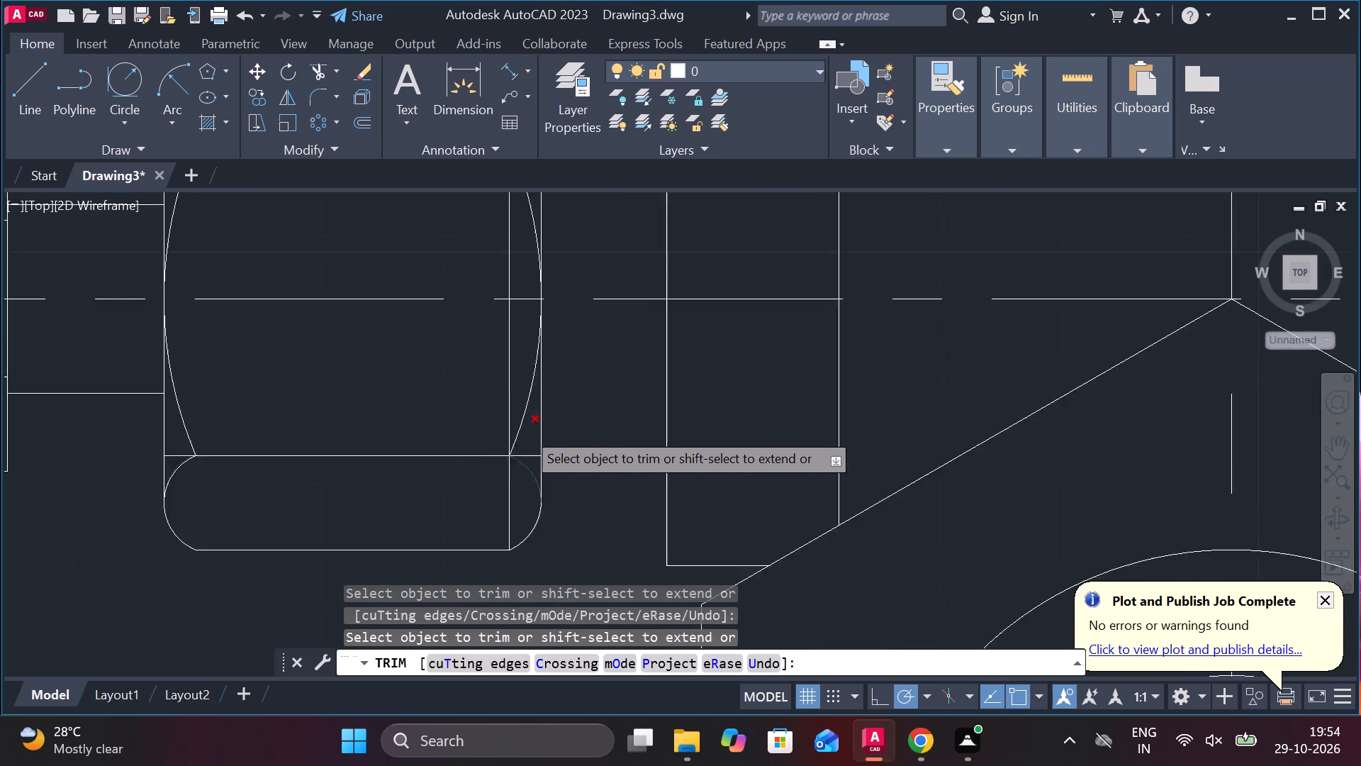
pyautogui.scroll(1, 525, 430)
pyautogui.click(530, 471)
pyautogui.click(502, 521)
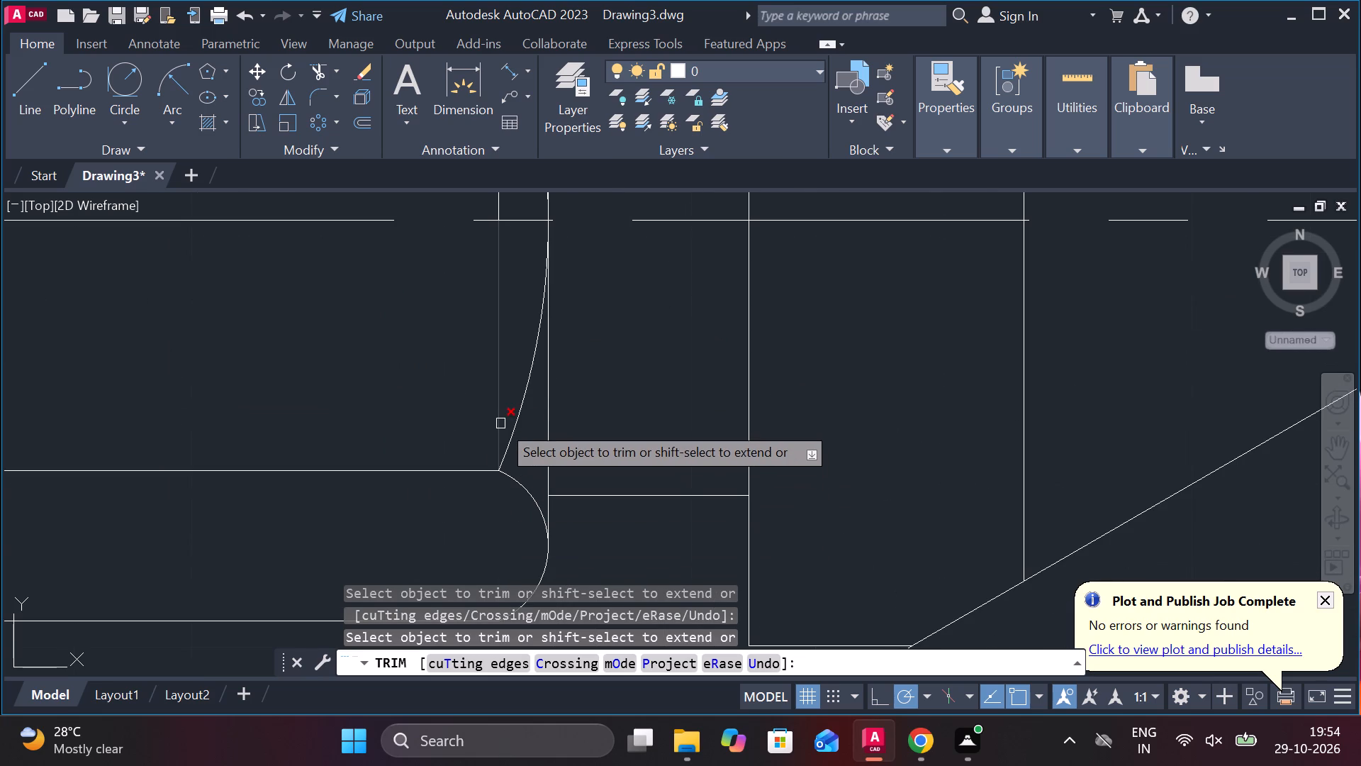
pyautogui.click(500, 423)
pyautogui.scroll(-3, 497, 423)
pyautogui.scroll(2, 284, 440)
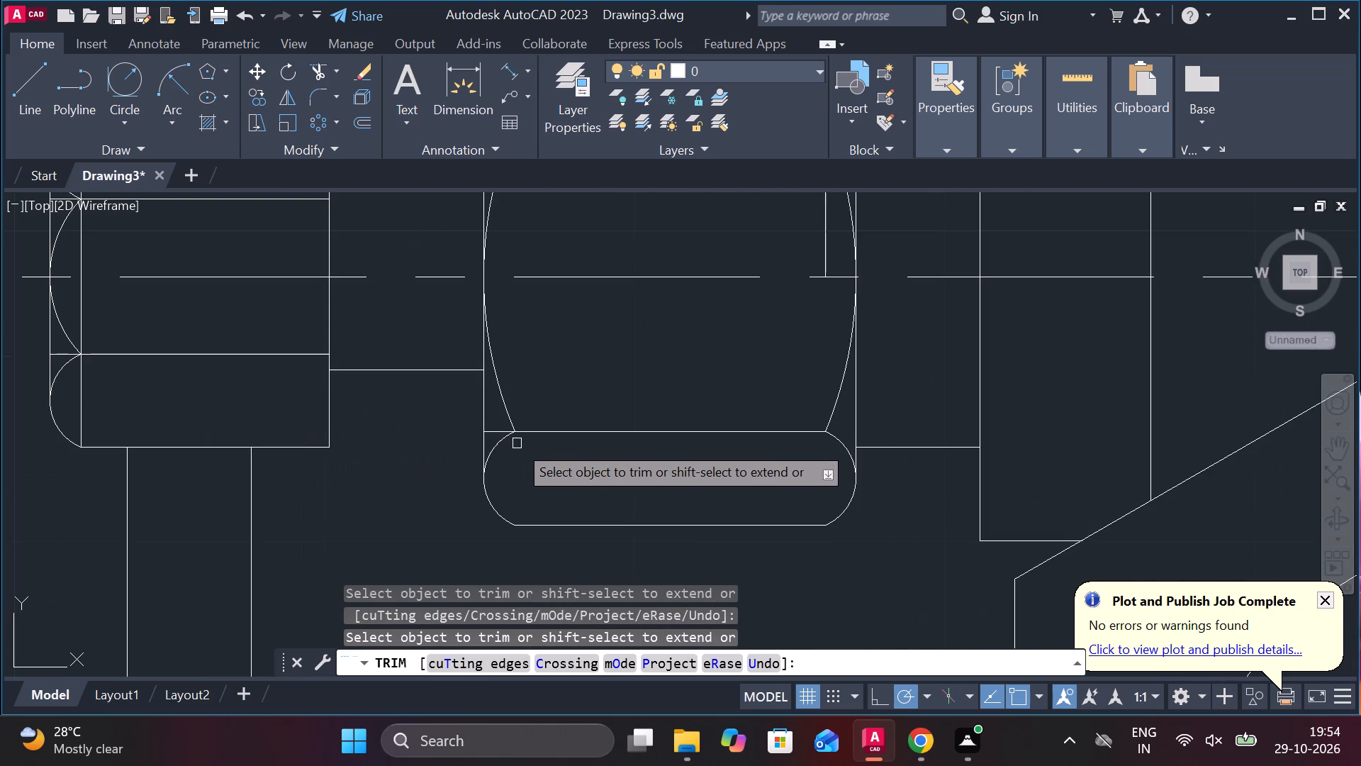
pyautogui.click(498, 433)
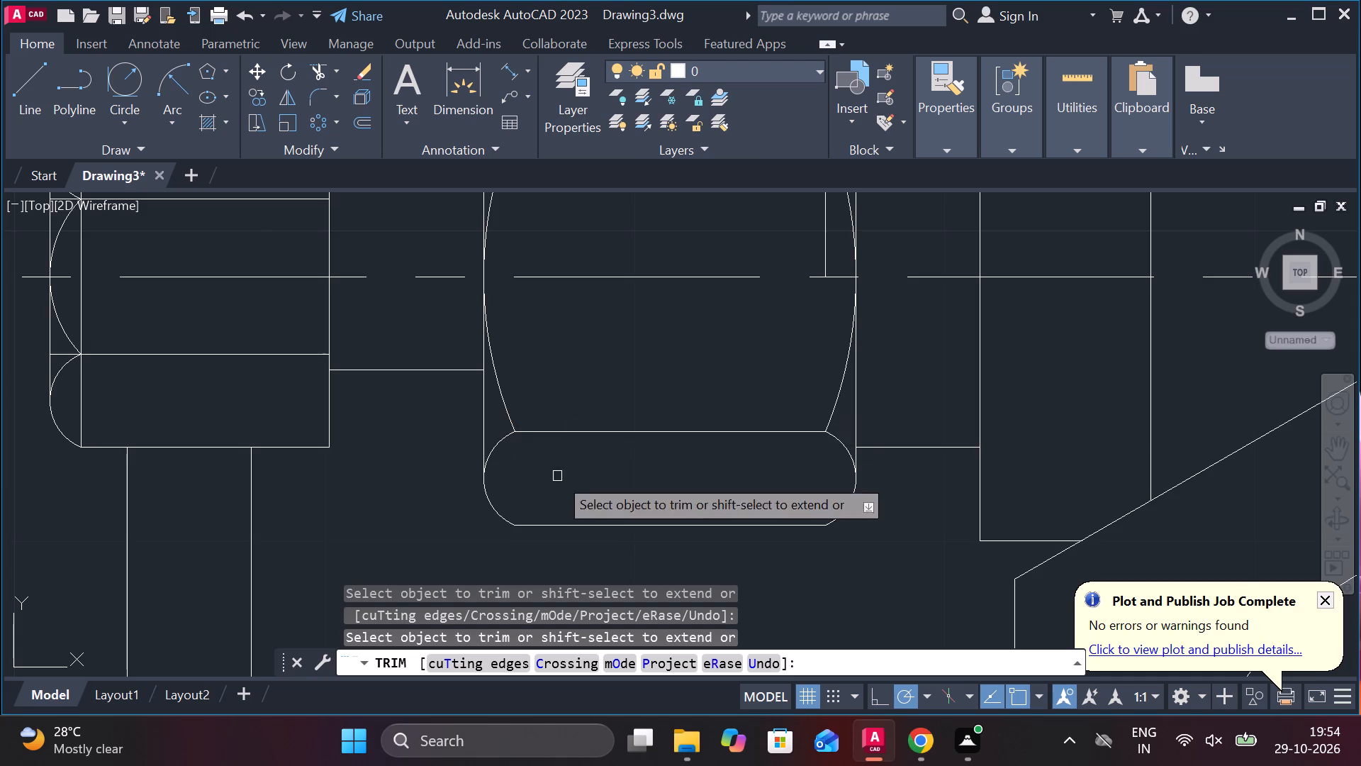
# Trim the horizontal stubs at the larger nut's upper corners and the upper part of its right chamfer construction line.
pyautogui.scroll(-2, 557, 396)
pyautogui.moveTo(557, 396); pyautogui.dragTo(551, 494, button='middle')
pyautogui.scroll(3, 522, 414)
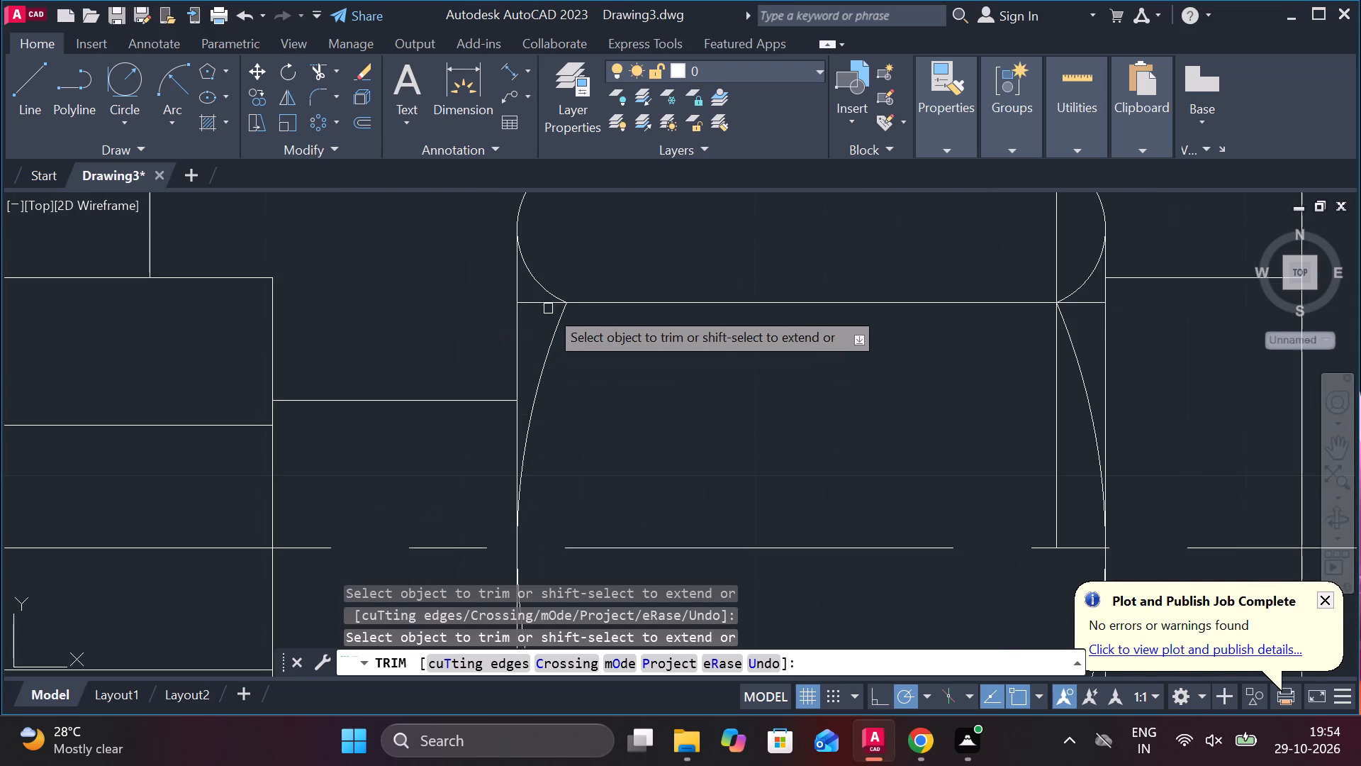
pyautogui.click(549, 307)
pyautogui.click(1082, 306)
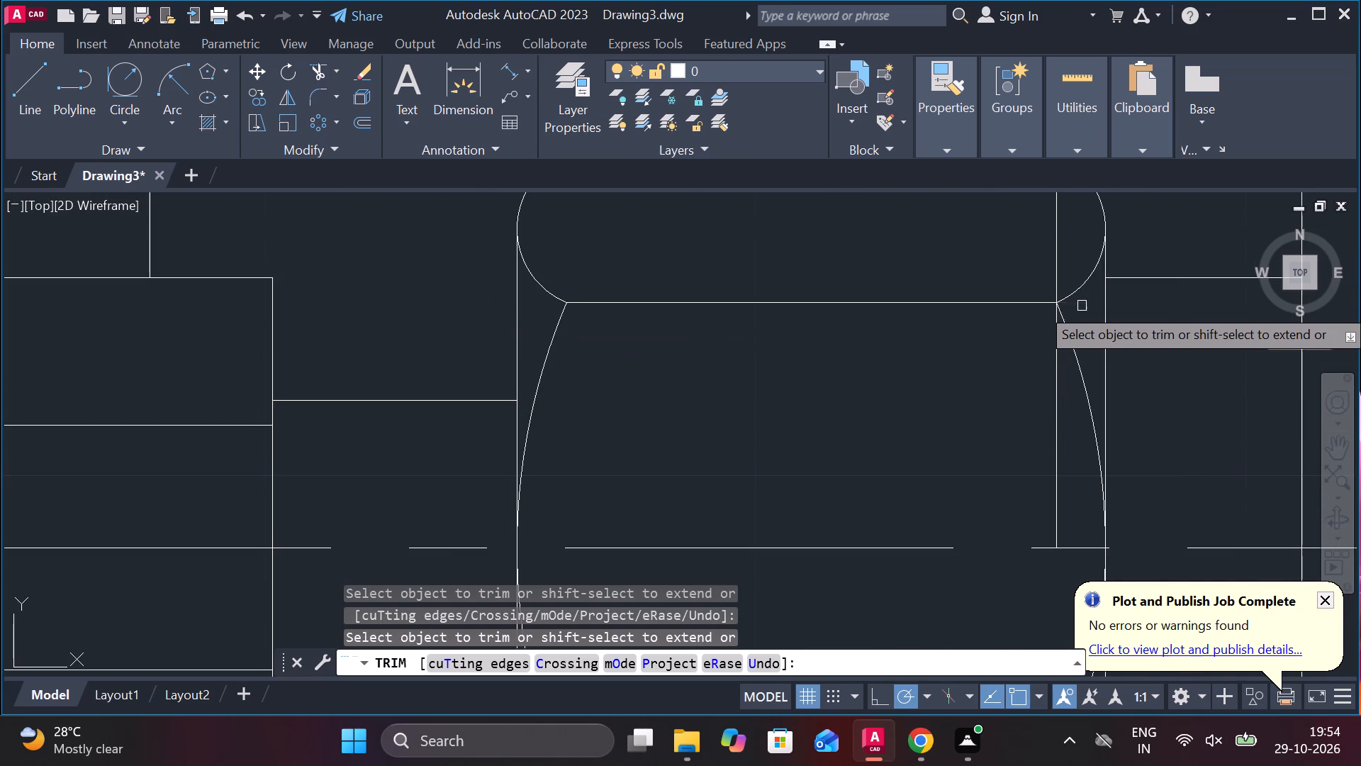
pyautogui.click(1056, 255)
pyautogui.click(1057, 425)
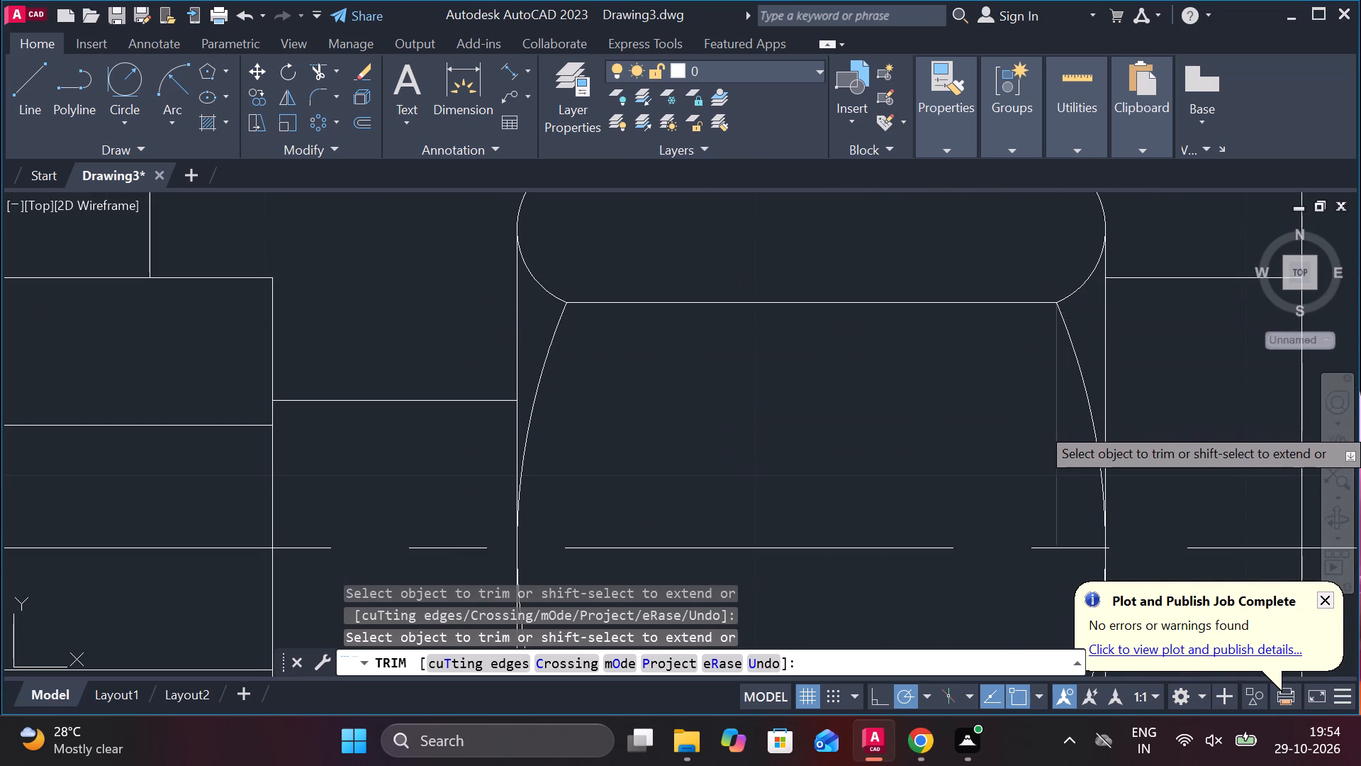
# Trim the two short horizontal stubs outside the chamfer arcs at the left end of the side valve's smaller nut.
pyautogui.scroll(-3, 926, 453)
pyautogui.scroll(2, 663, 460)
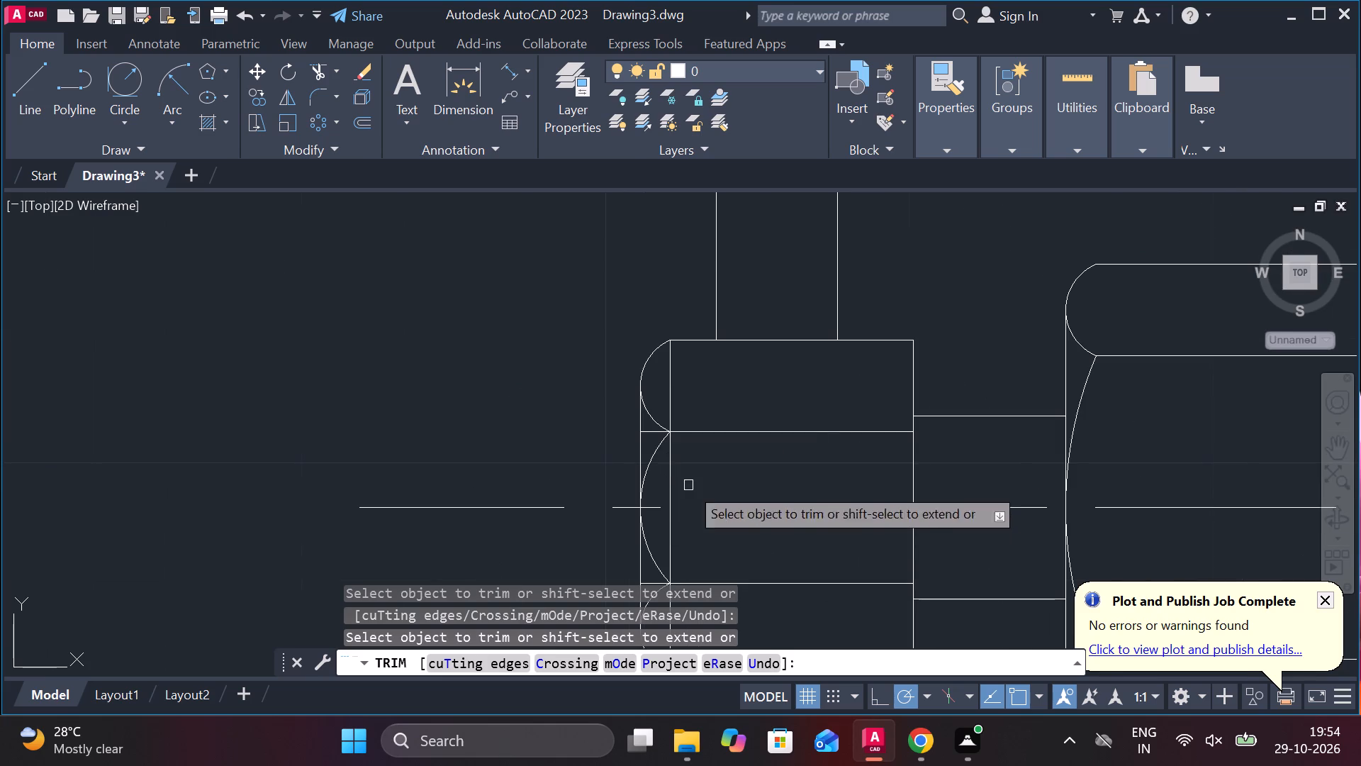
pyautogui.click(649, 433)
pyautogui.scroll(-2, 653, 465)
pyautogui.scroll(3, 656, 513)
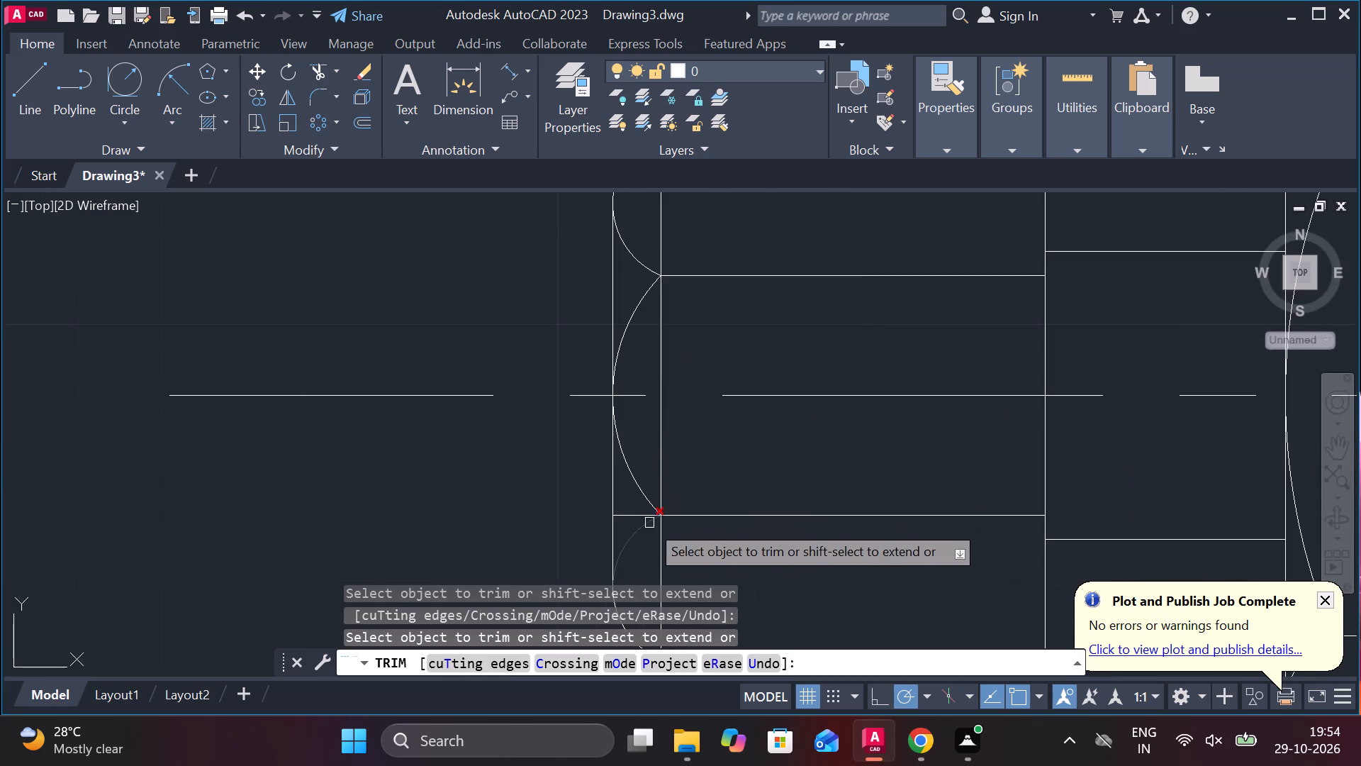
pyautogui.click(637, 520)
# Trim away the vertical chamfer construction line inside the left end of the side valve's smaller nut.
pyautogui.scroll(-2, 641, 518)
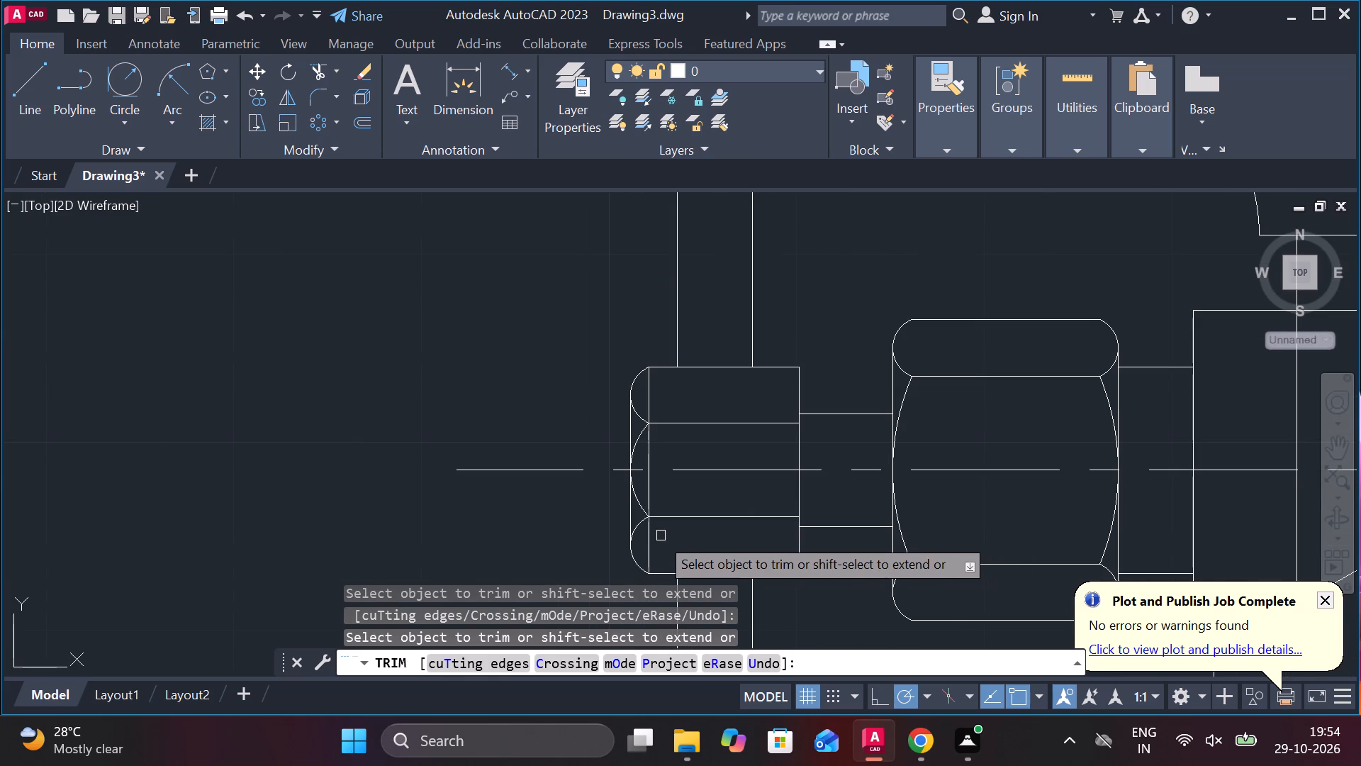
pyautogui.click(654, 543)
pyautogui.click(651, 497)
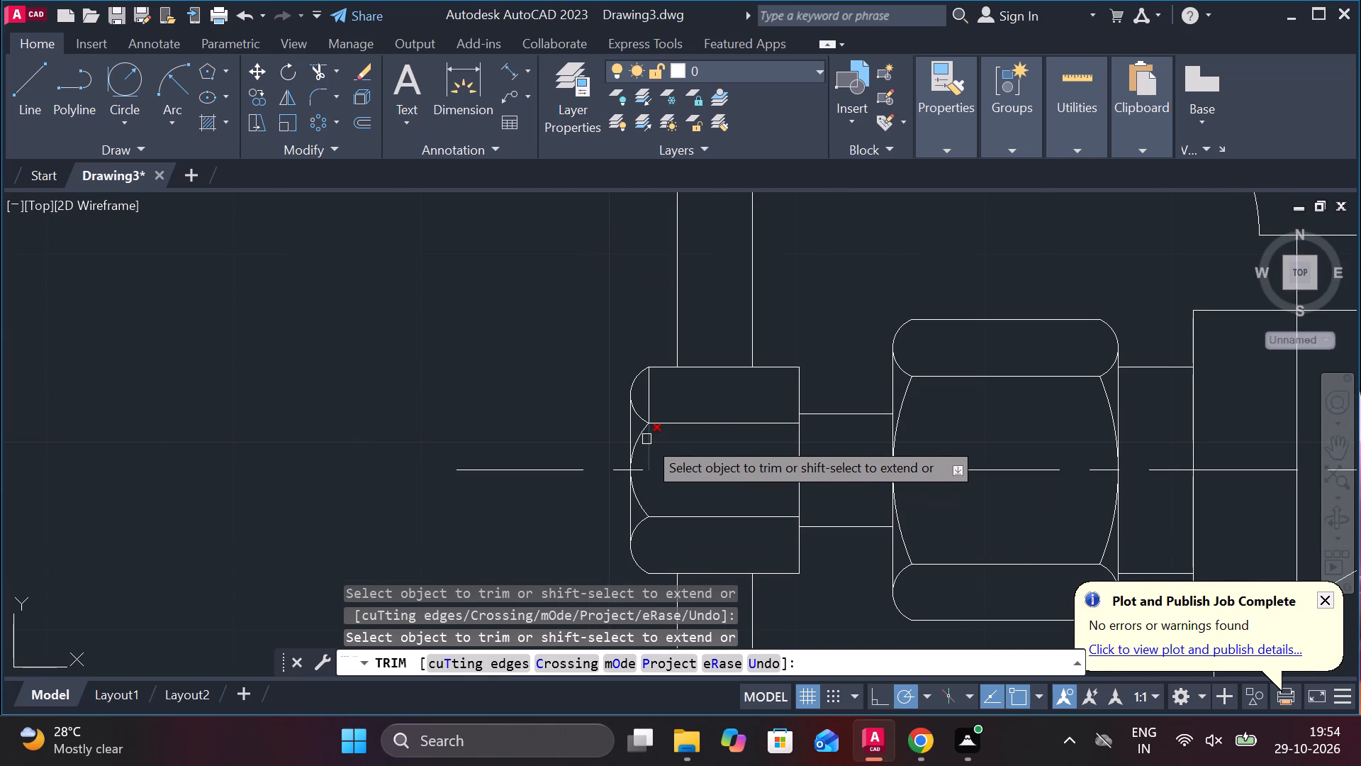
pyautogui.click(646, 440)
pyautogui.click(649, 416)
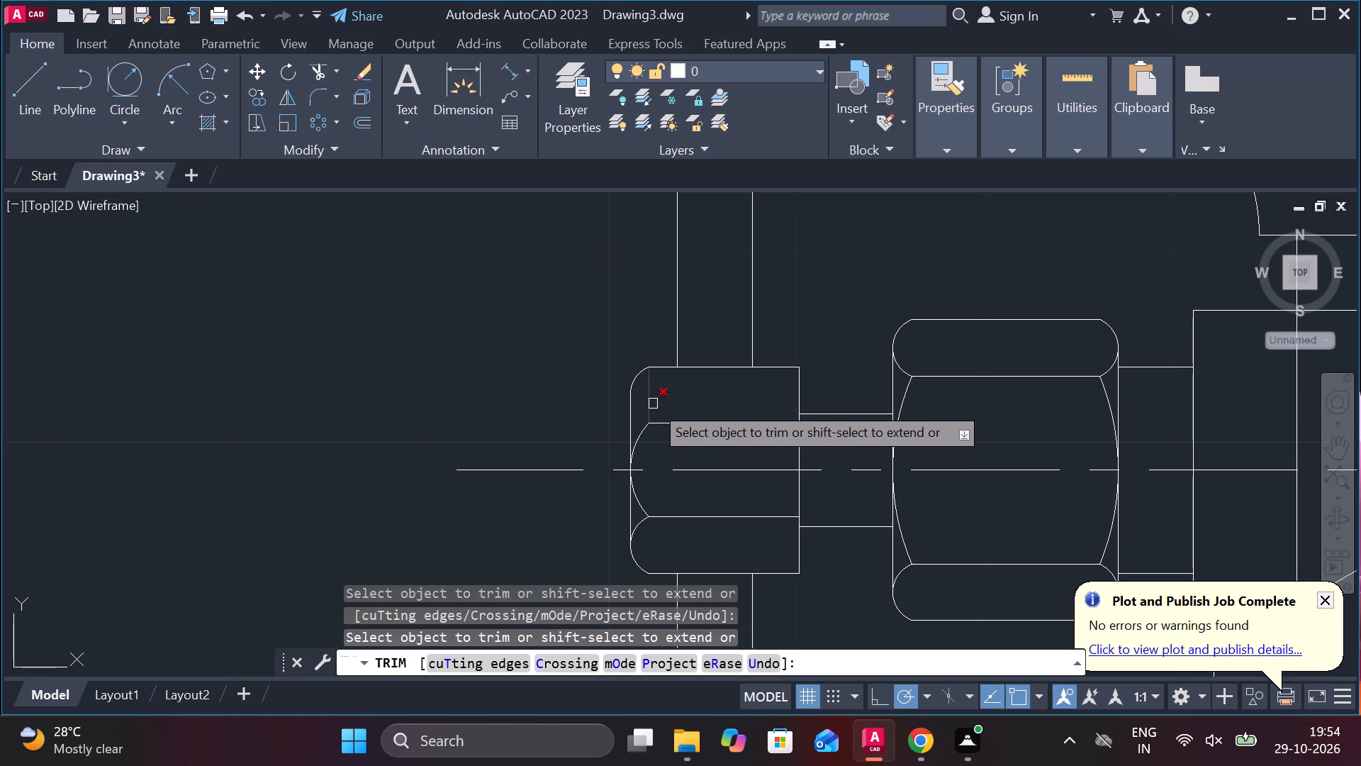
pyautogui.hotkey('ctrl', 'z')
pyautogui.click(653, 404)
pyautogui.press('Escape')
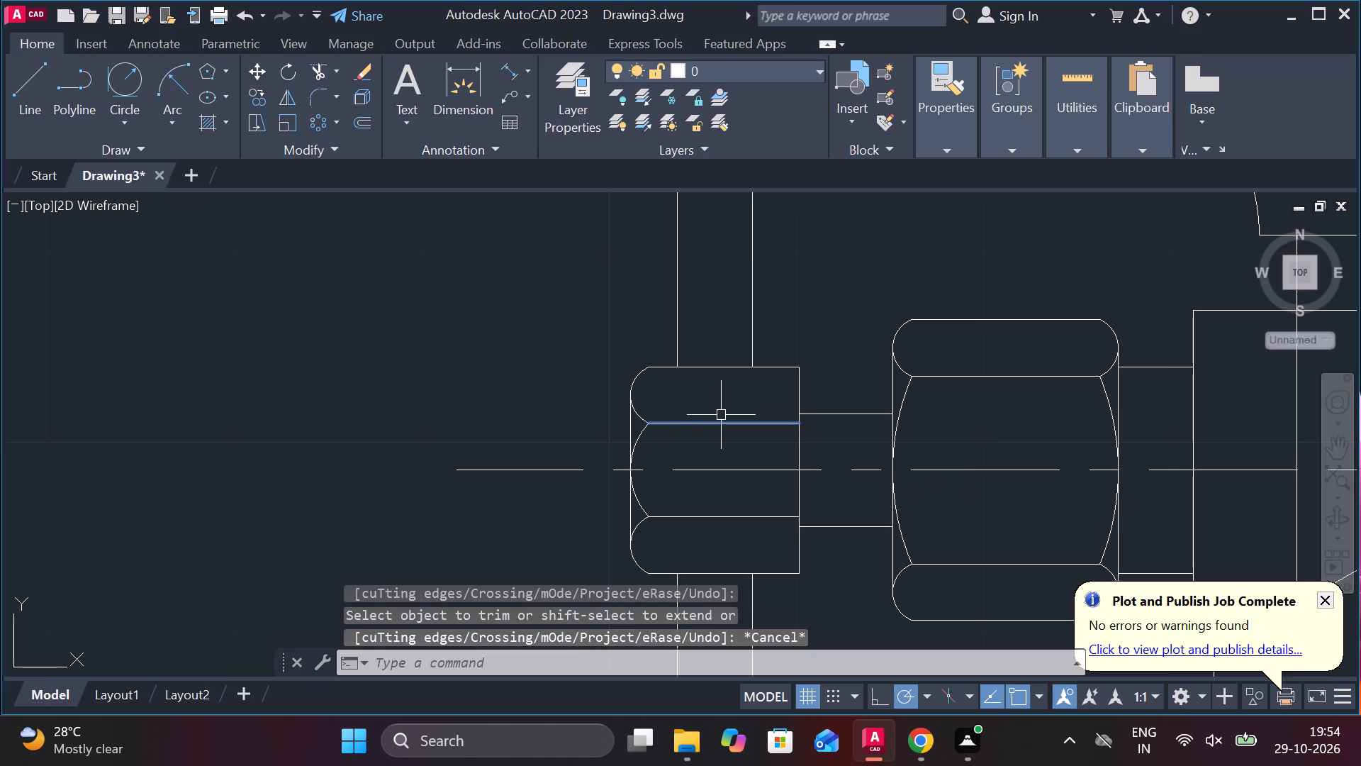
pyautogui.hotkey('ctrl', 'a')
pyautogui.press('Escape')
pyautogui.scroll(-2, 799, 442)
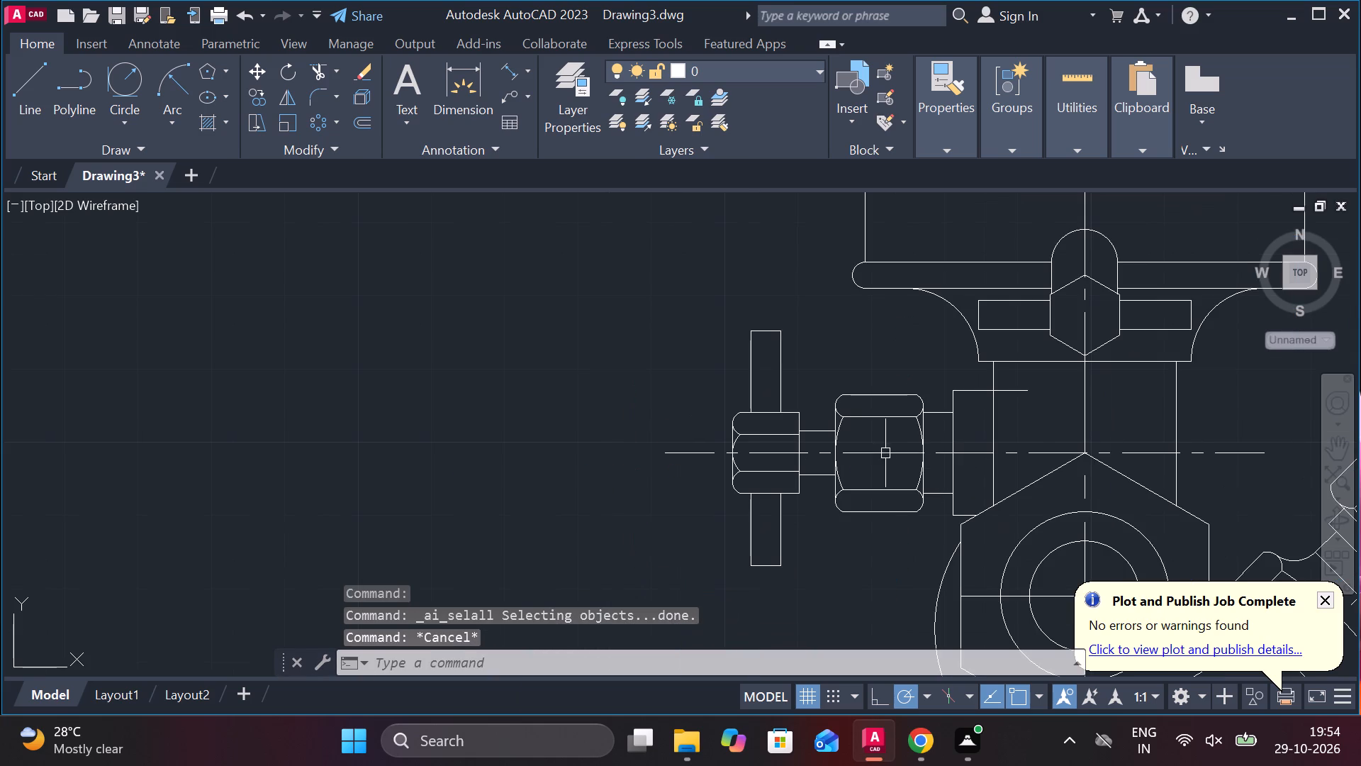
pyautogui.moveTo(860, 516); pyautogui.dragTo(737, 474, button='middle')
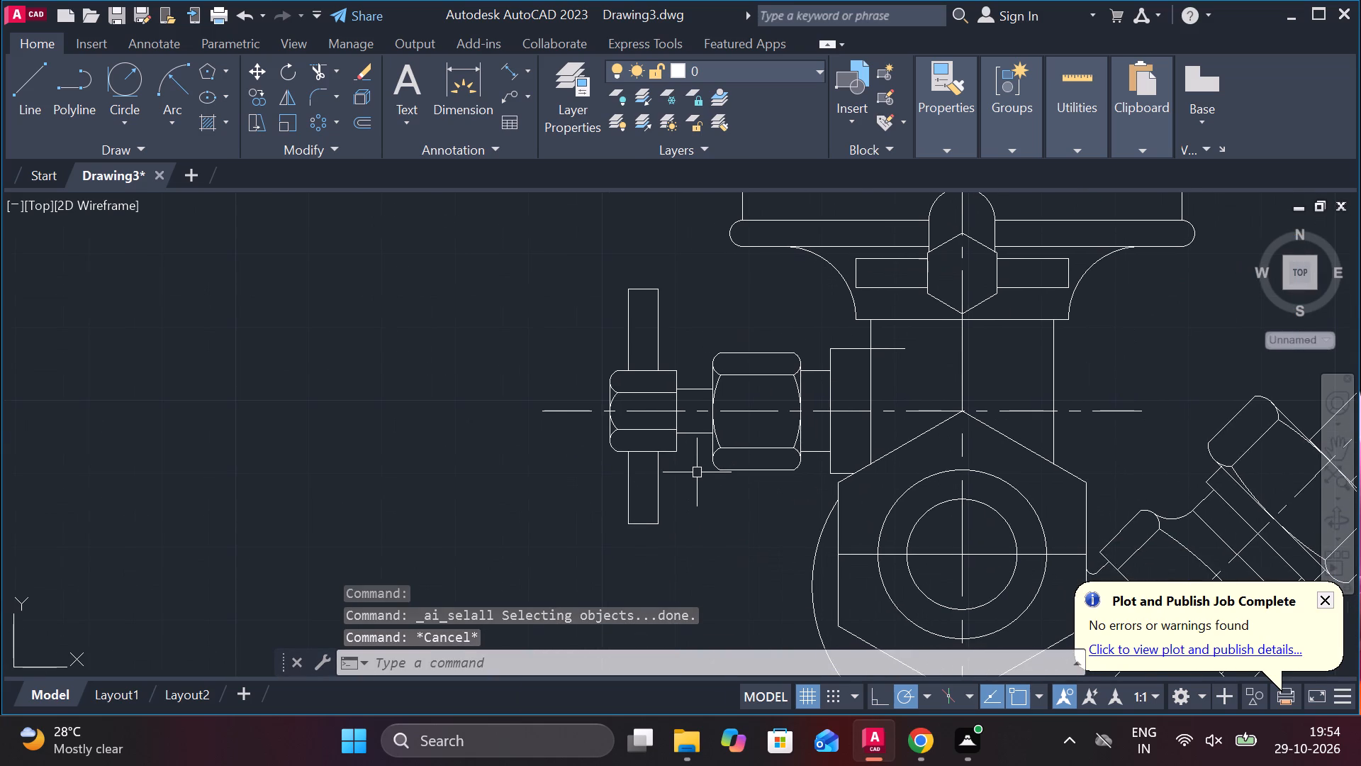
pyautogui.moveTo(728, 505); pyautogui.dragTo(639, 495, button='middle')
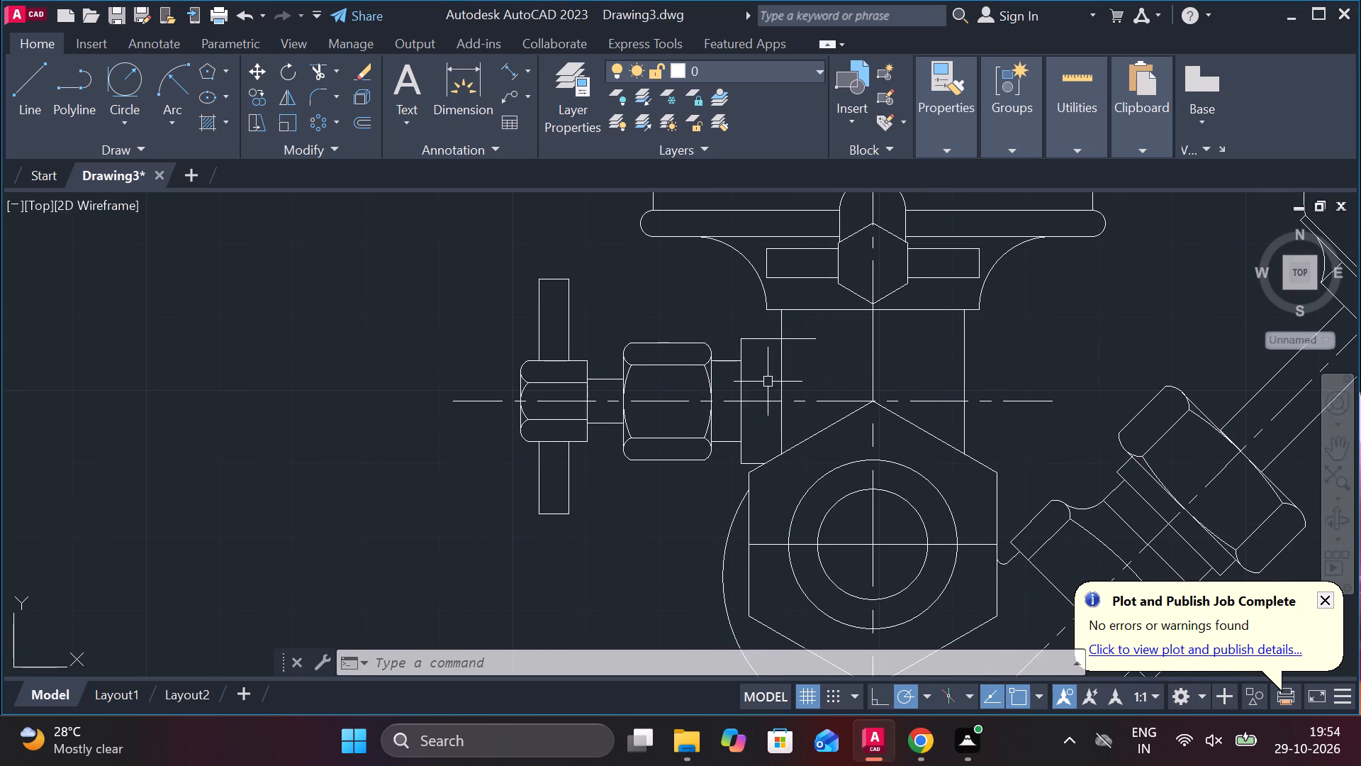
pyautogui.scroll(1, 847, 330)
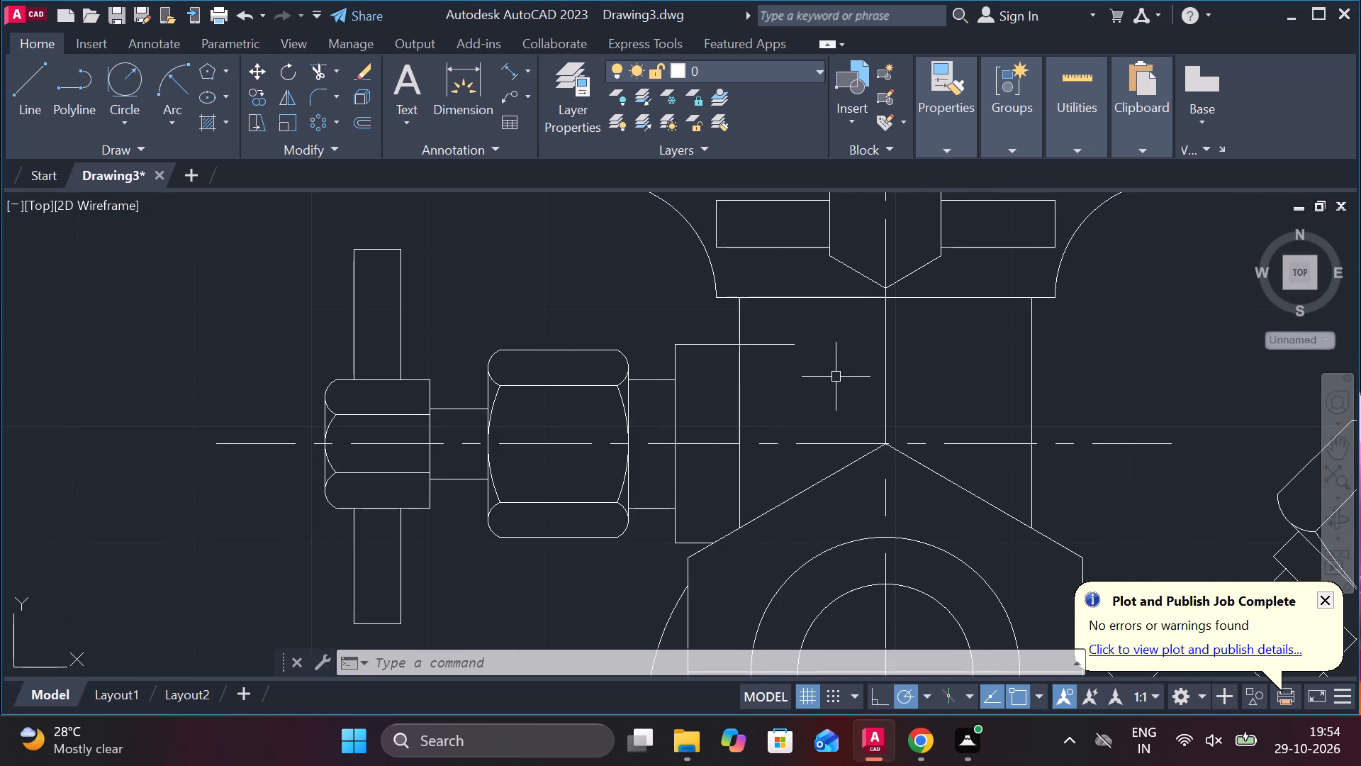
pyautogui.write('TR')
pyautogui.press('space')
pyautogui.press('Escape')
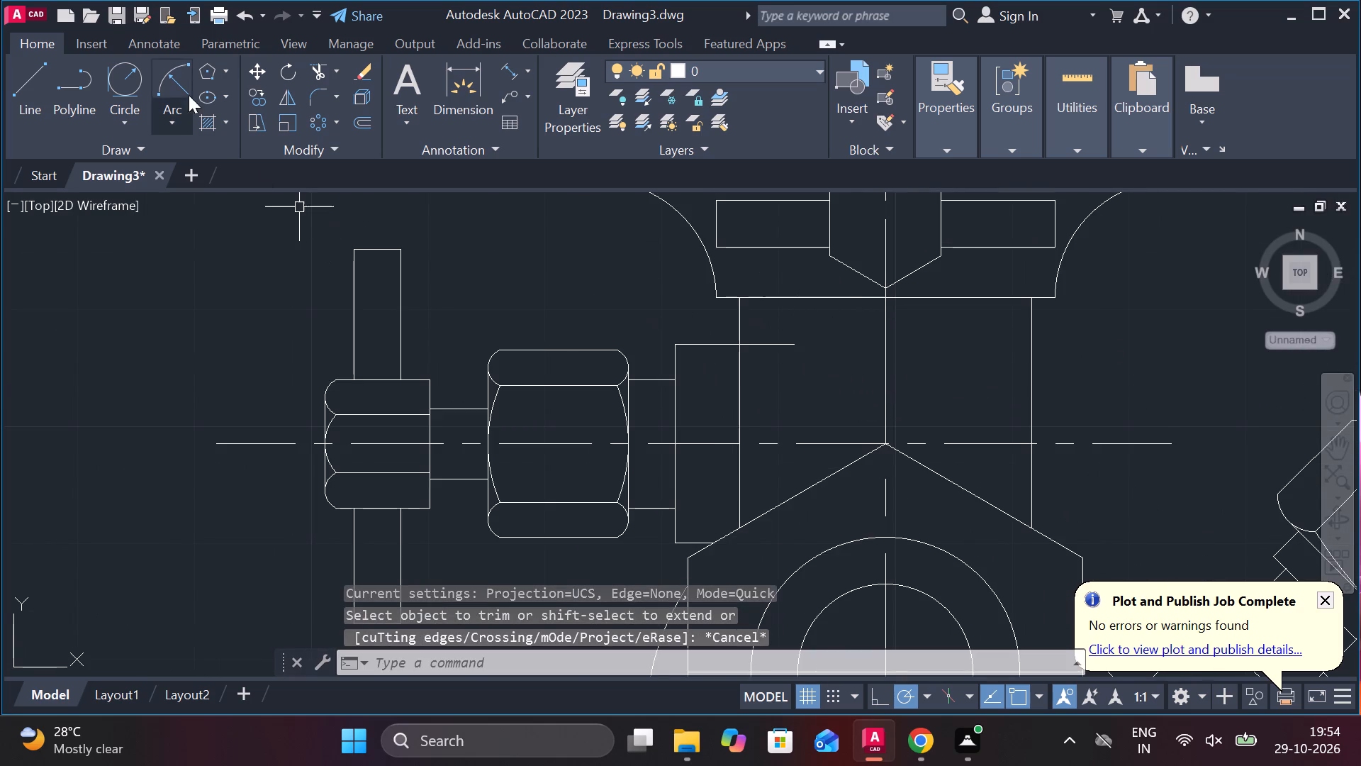
# Draw a radius 4 circle tangent to the body's left vertical edge and the side branch's upper horizontal line.
pyautogui.click(147, 86)
pyautogui.scroll(2, 931, 355)
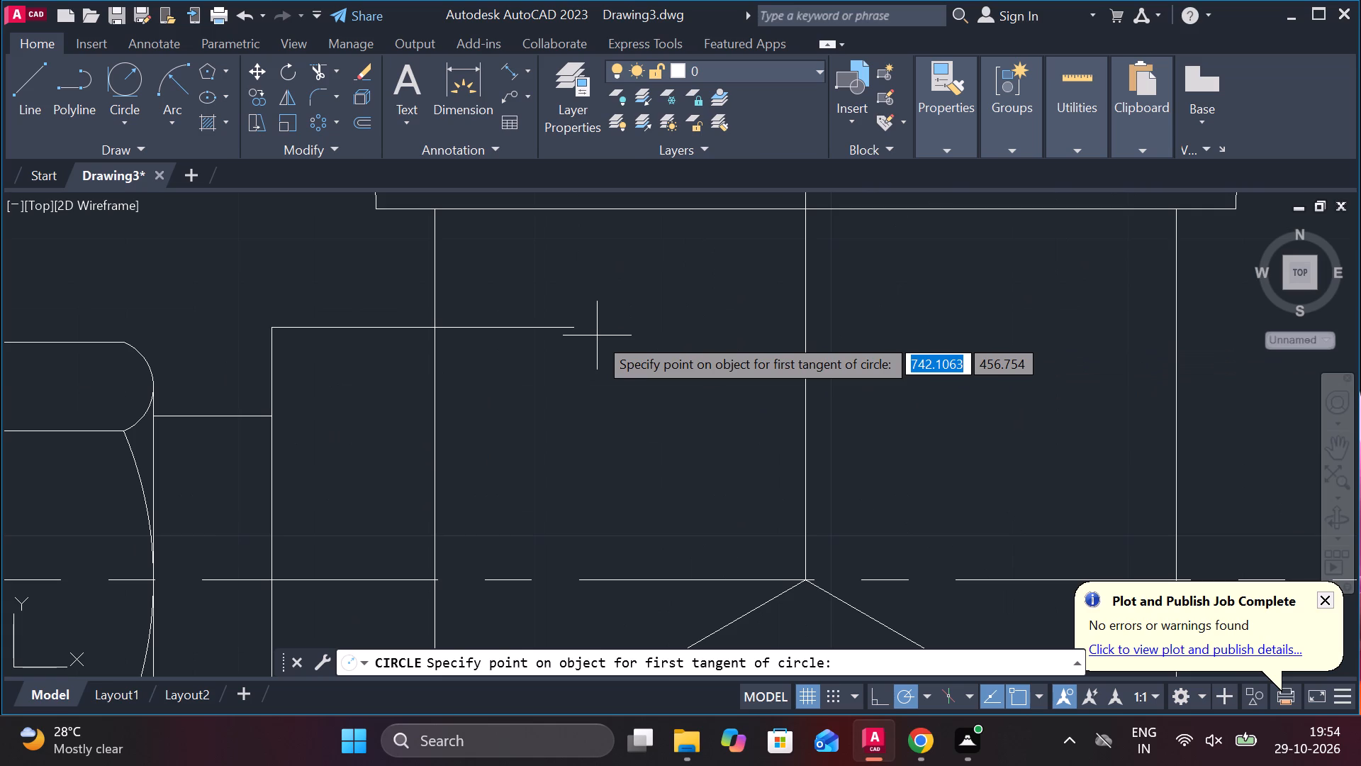
pyautogui.click(444, 256)
pyautogui.click(488, 331)
pyautogui.write('4')
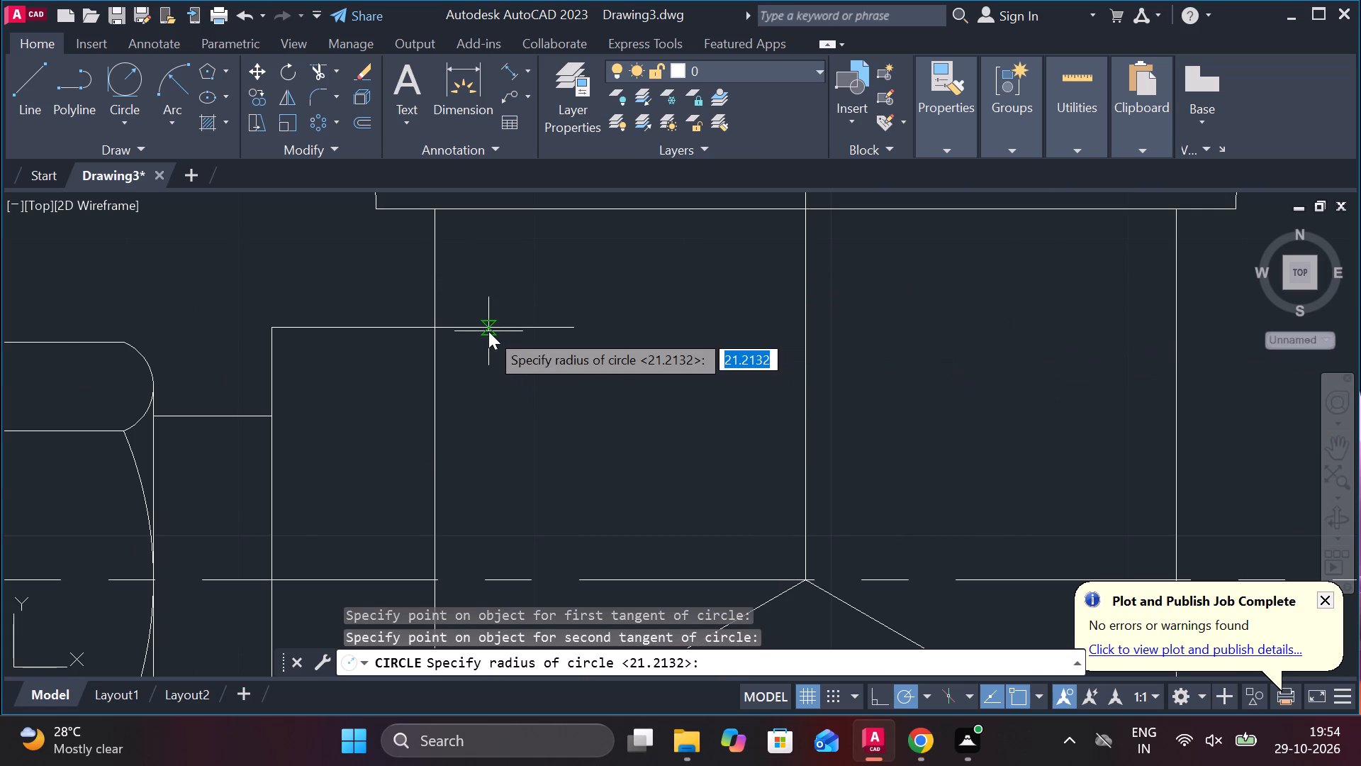
pyautogui.press('space')
# Trim the circle to its lower-left quarter arc and cut back the branch's horizontal line past the arc's end.
pyautogui.write('TR')
pyautogui.press('space')
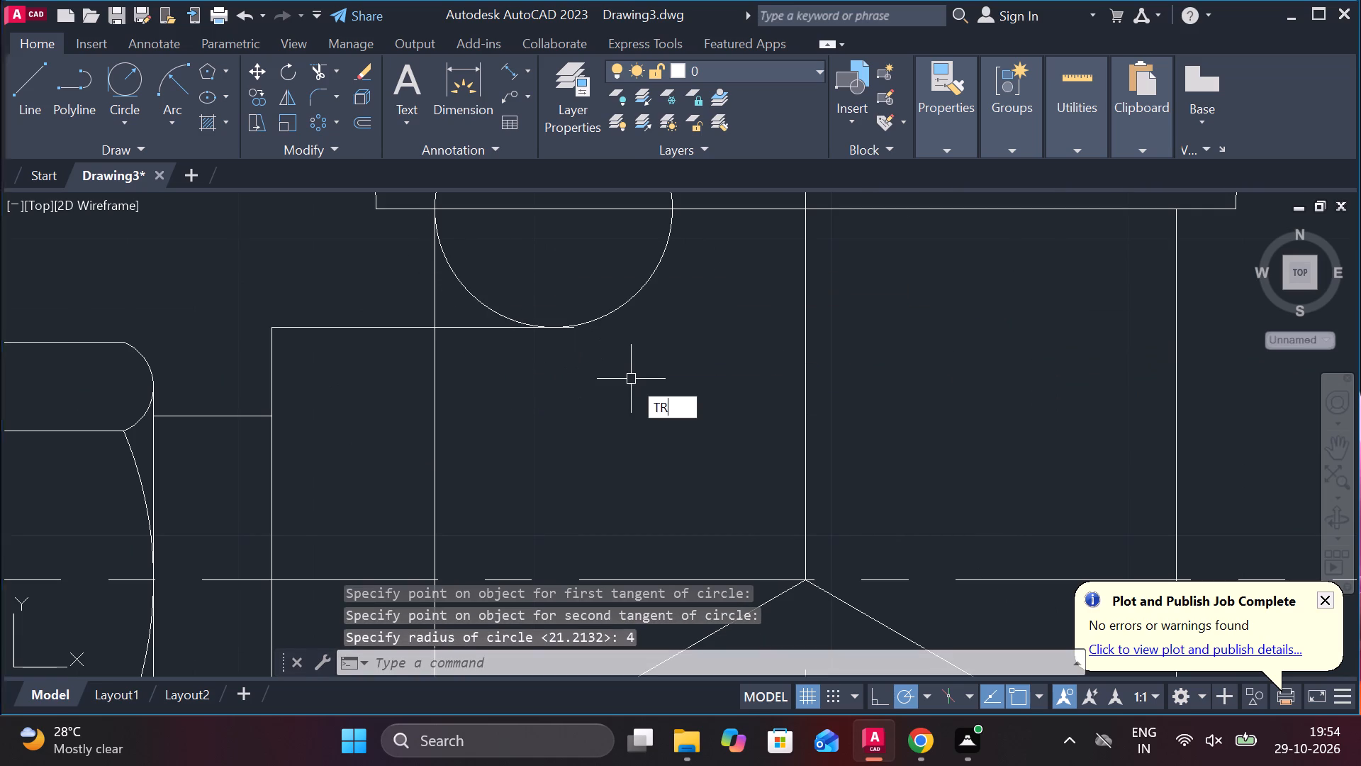
pyautogui.click(606, 316)
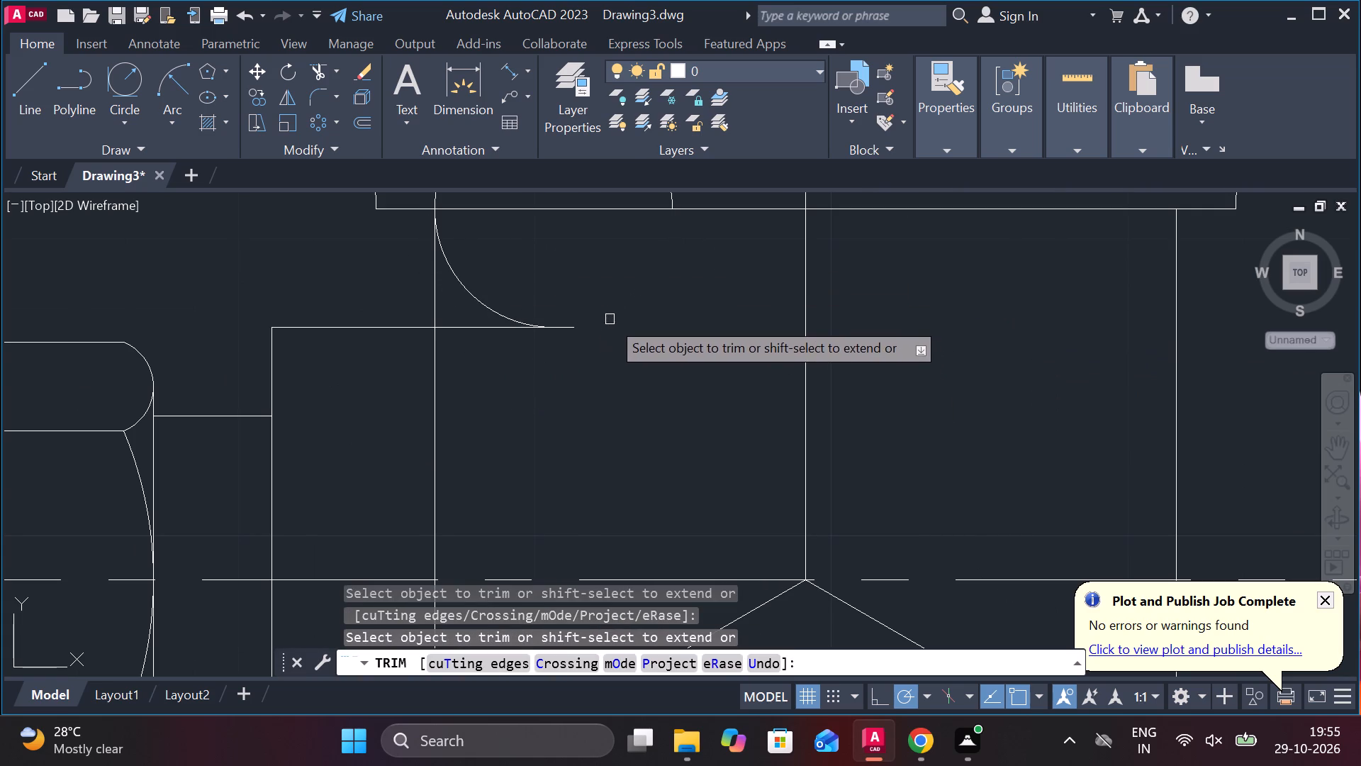
pyautogui.moveTo(506, 235); pyautogui.dragTo(536, 402, button='middle')
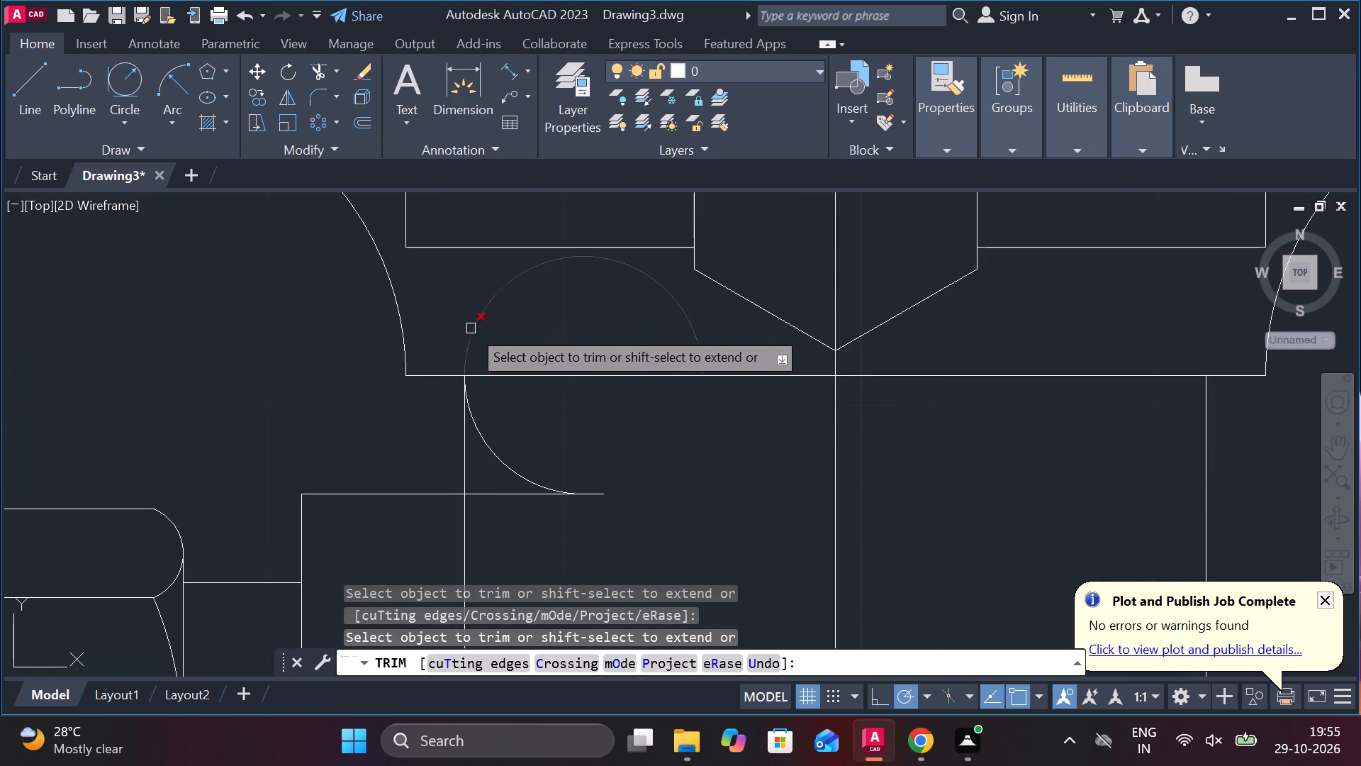
pyautogui.click(471, 328)
pyautogui.moveTo(634, 476); pyautogui.dragTo(599, 424, button='middle')
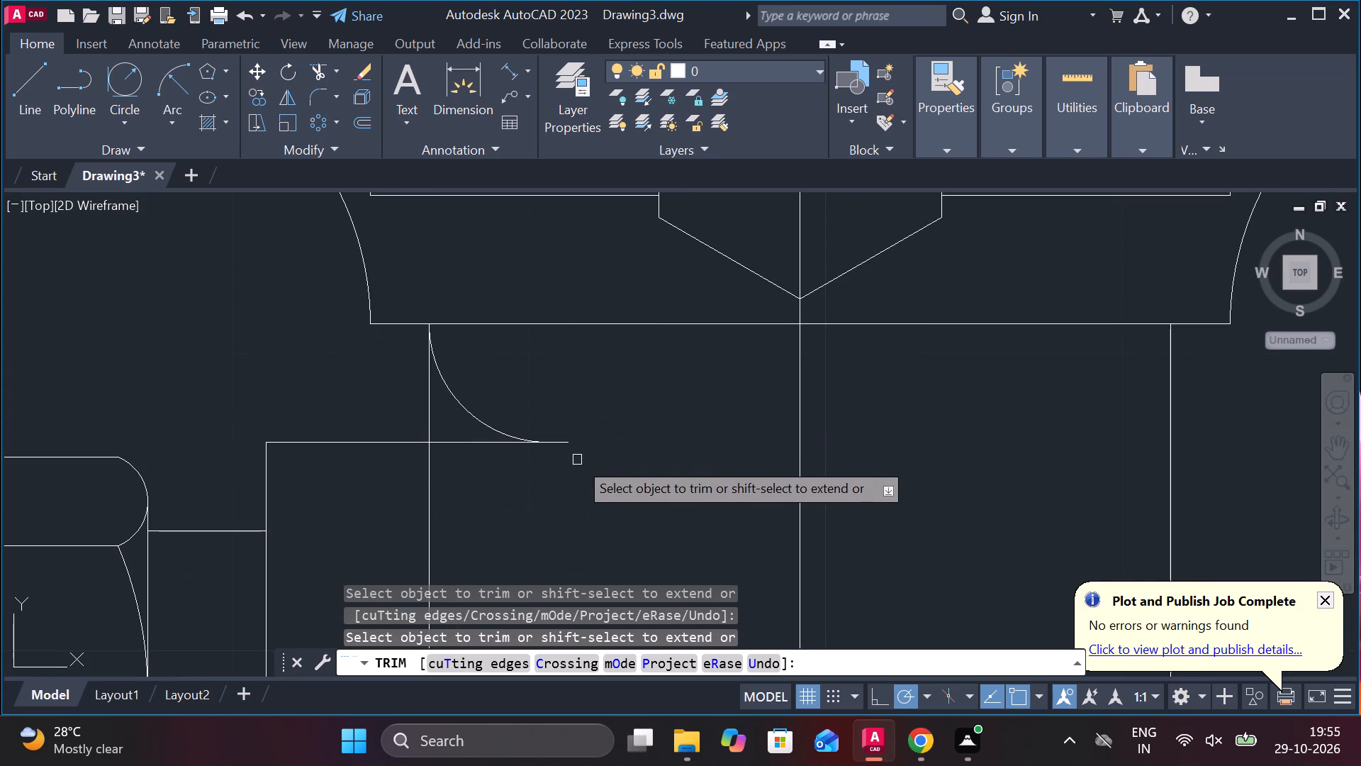
pyautogui.click(564, 440)
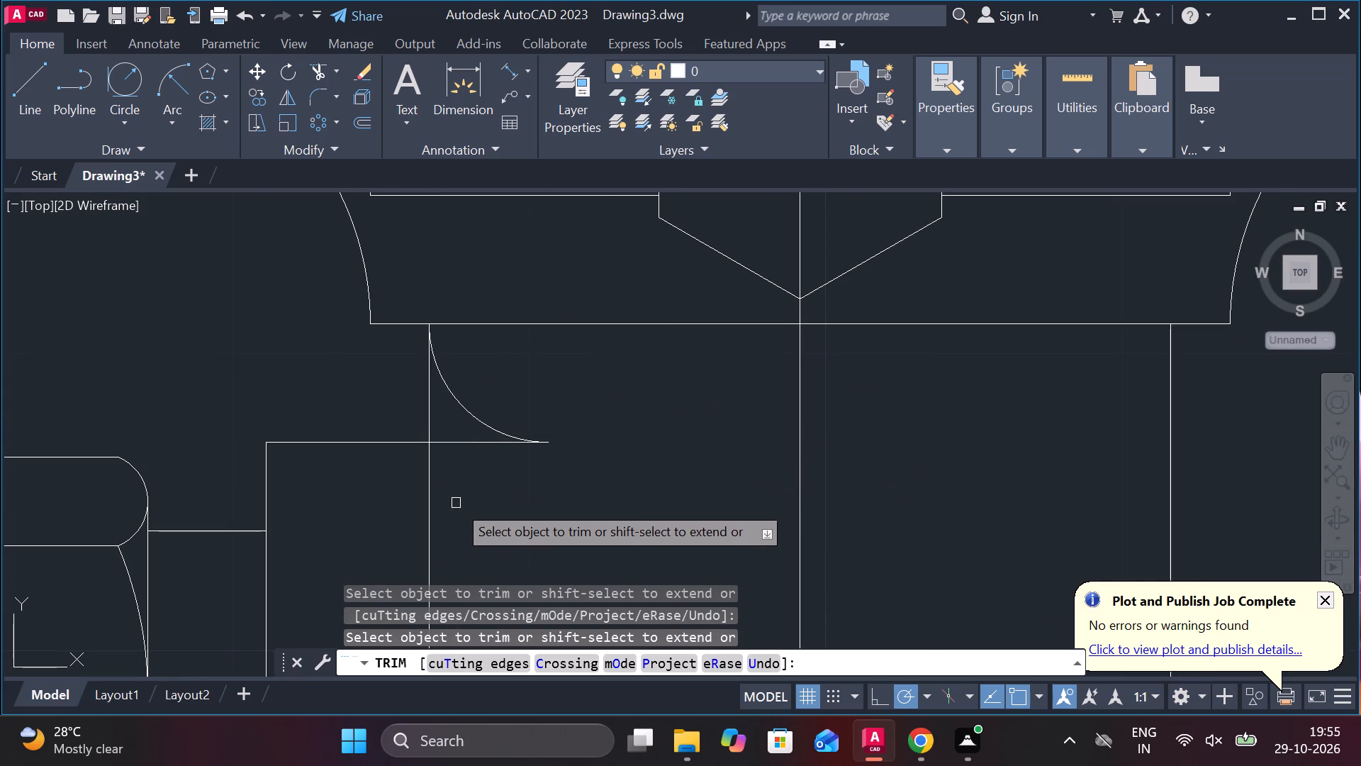
# Trim away the body's left vertical edge beside the new arc and inside the side branch down to the hexagon.
pyautogui.click(427, 480)
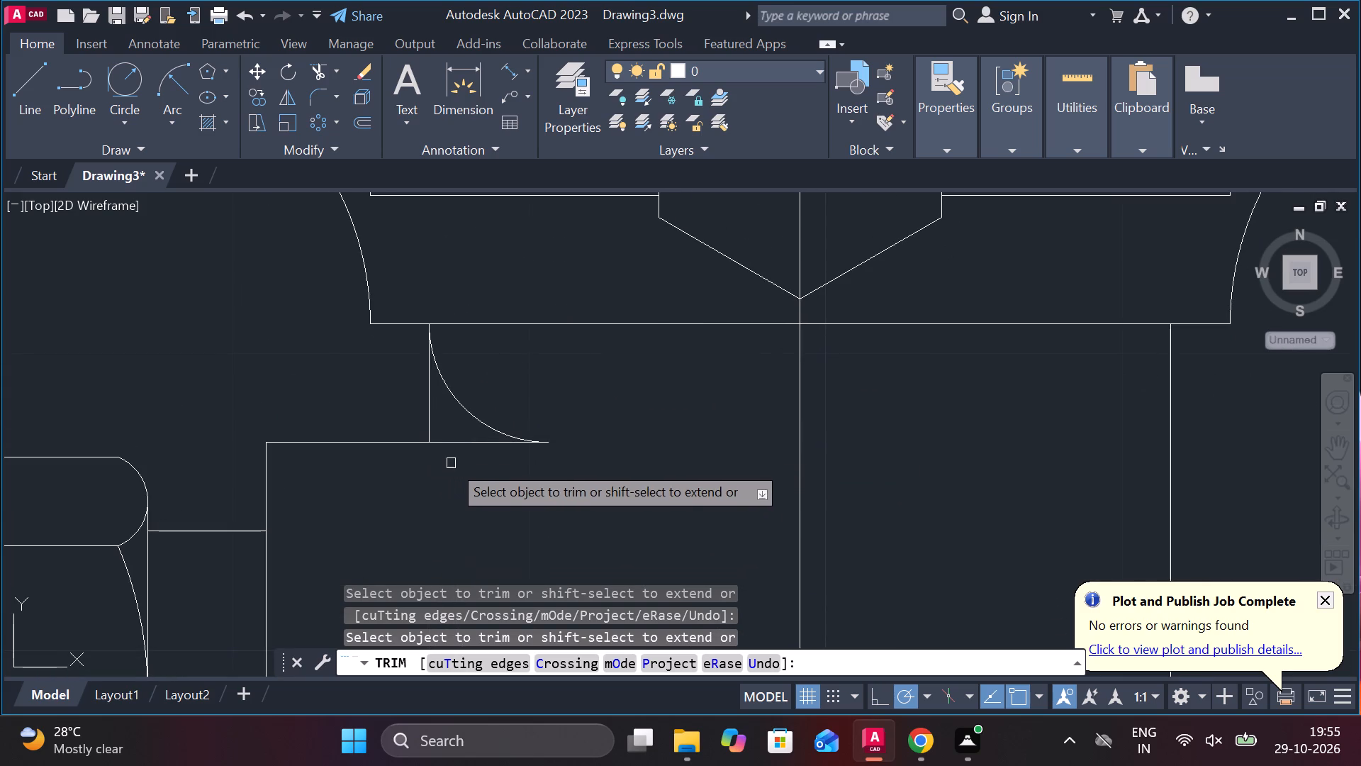
pyautogui.hotkey('ctrl', 'z')
pyautogui.click(428, 423)
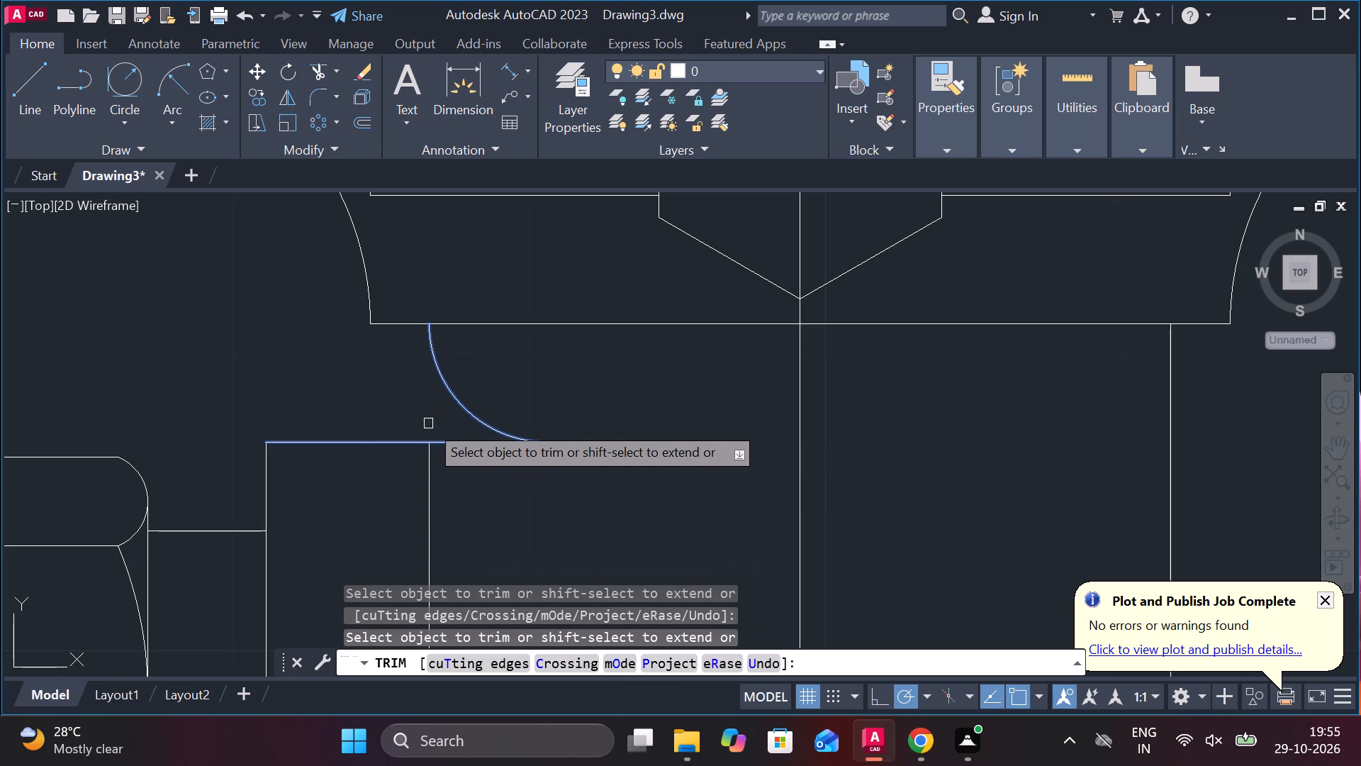
pyautogui.scroll(-2, 520, 426)
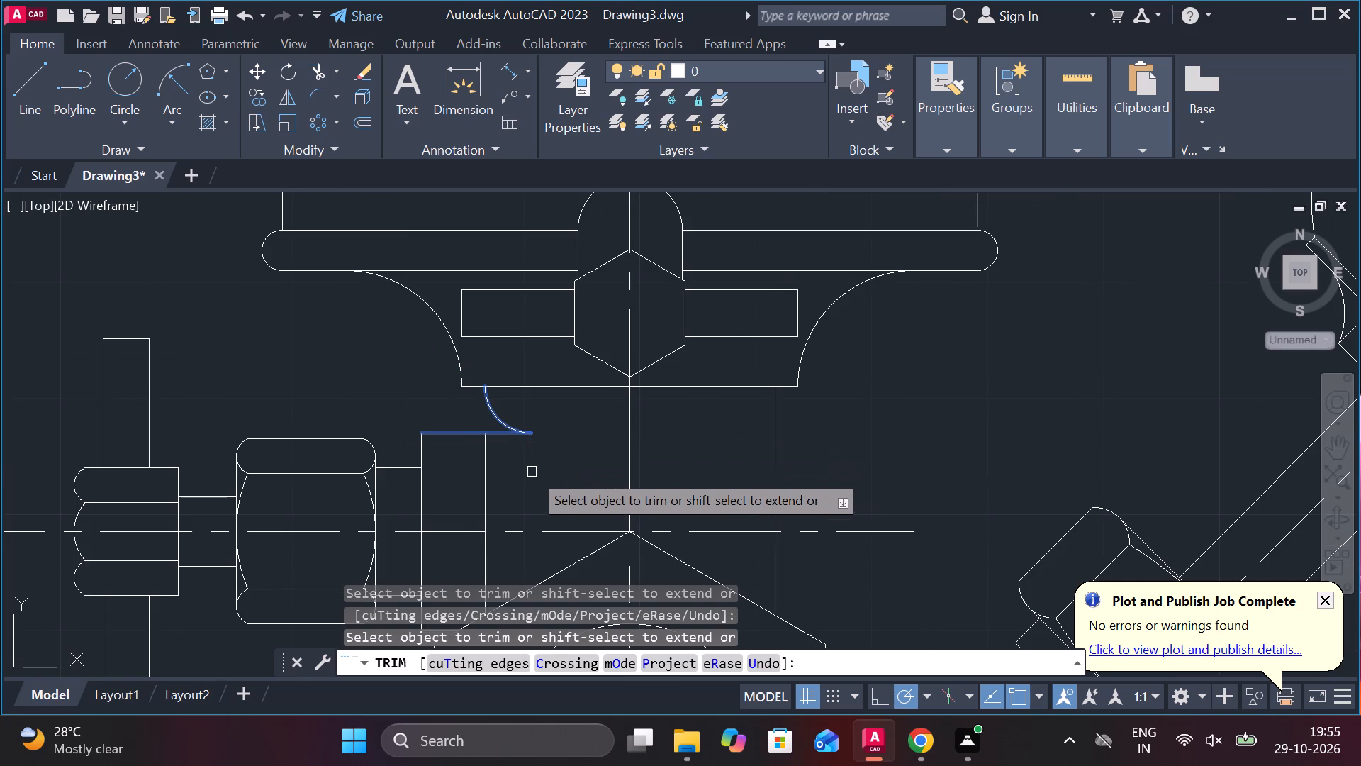
pyautogui.click(491, 489)
pyautogui.click(471, 471)
pyautogui.scroll(-2, 488, 477)
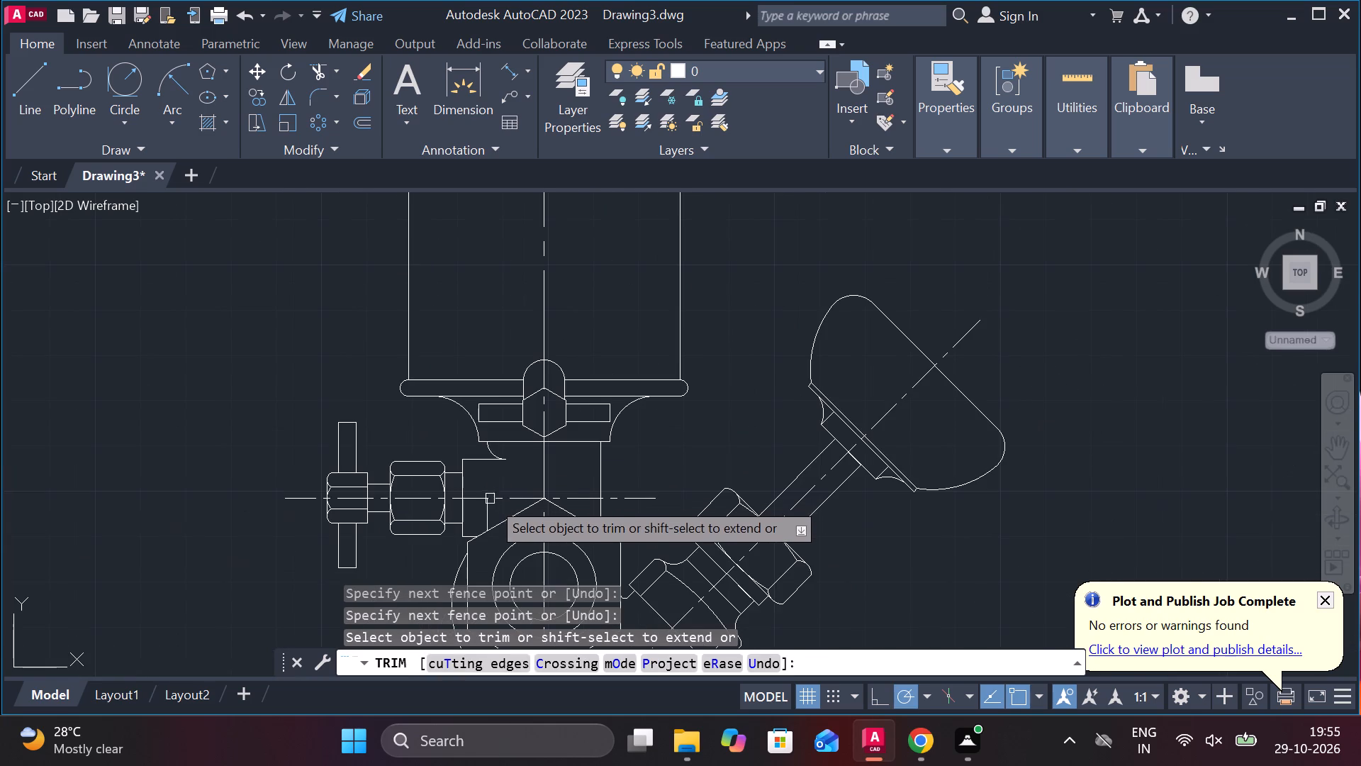
pyautogui.click(490, 503)
pyautogui.press('Escape')
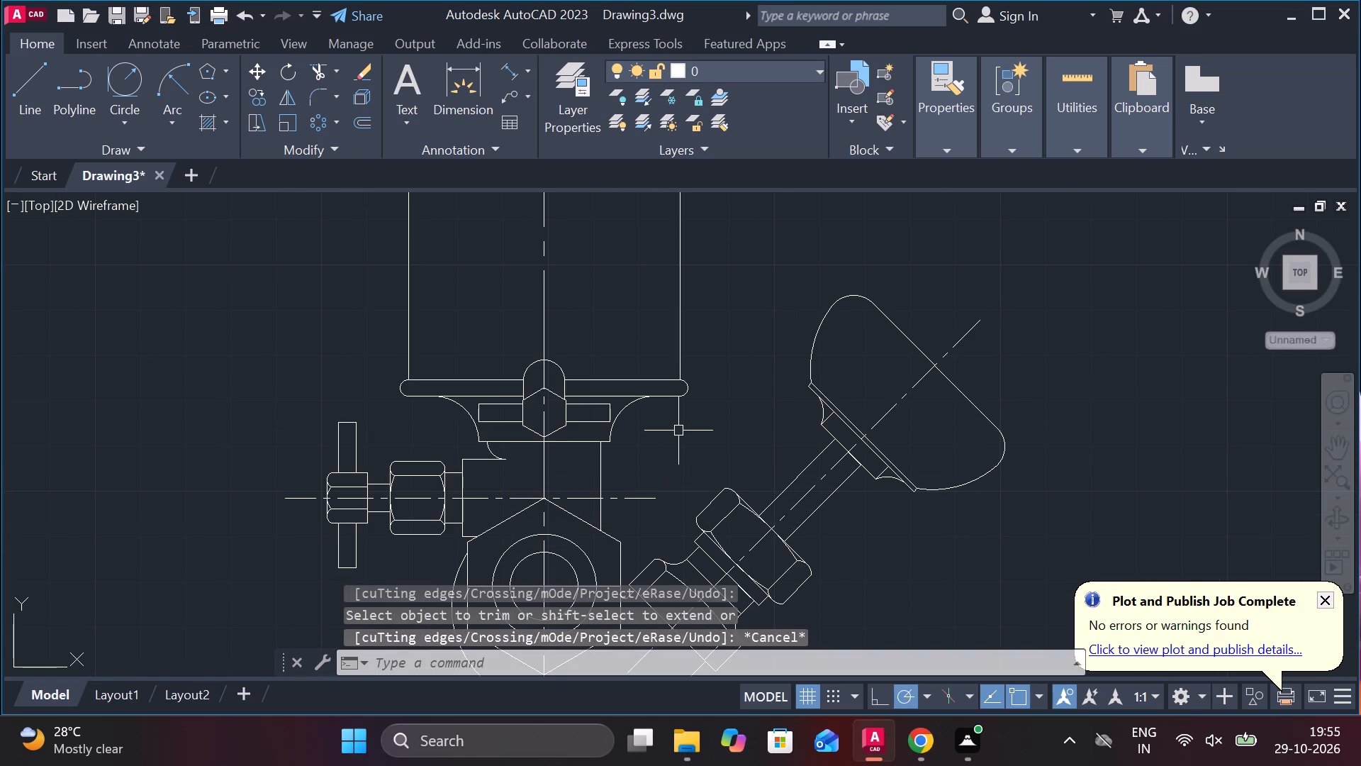
# Examine the junction of the side branch with the main body and the flange area above it.
pyautogui.hotkey('ctrl', 'a')
pyautogui.press('Escape')
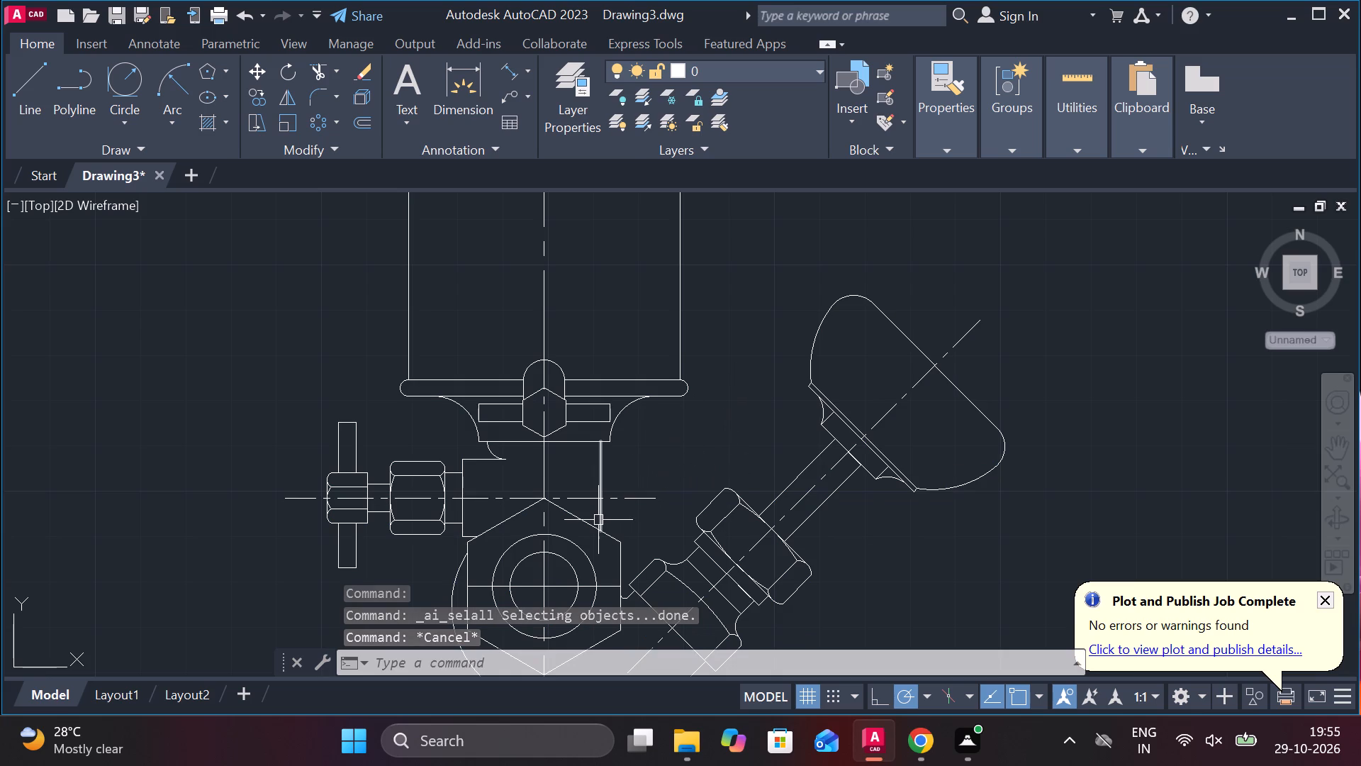
pyautogui.scroll(1, 500, 494)
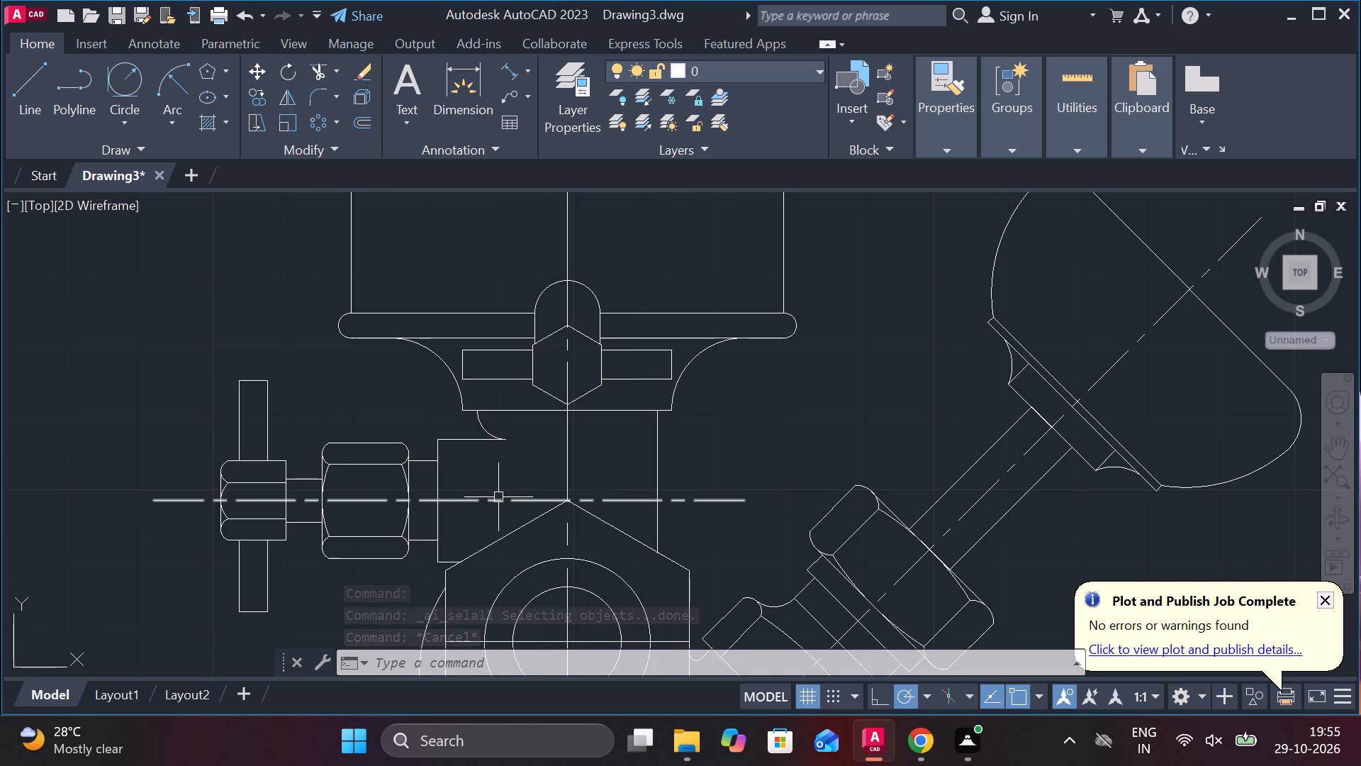
pyautogui.moveTo(501, 497); pyautogui.dragTo(561, 445, button='middle')
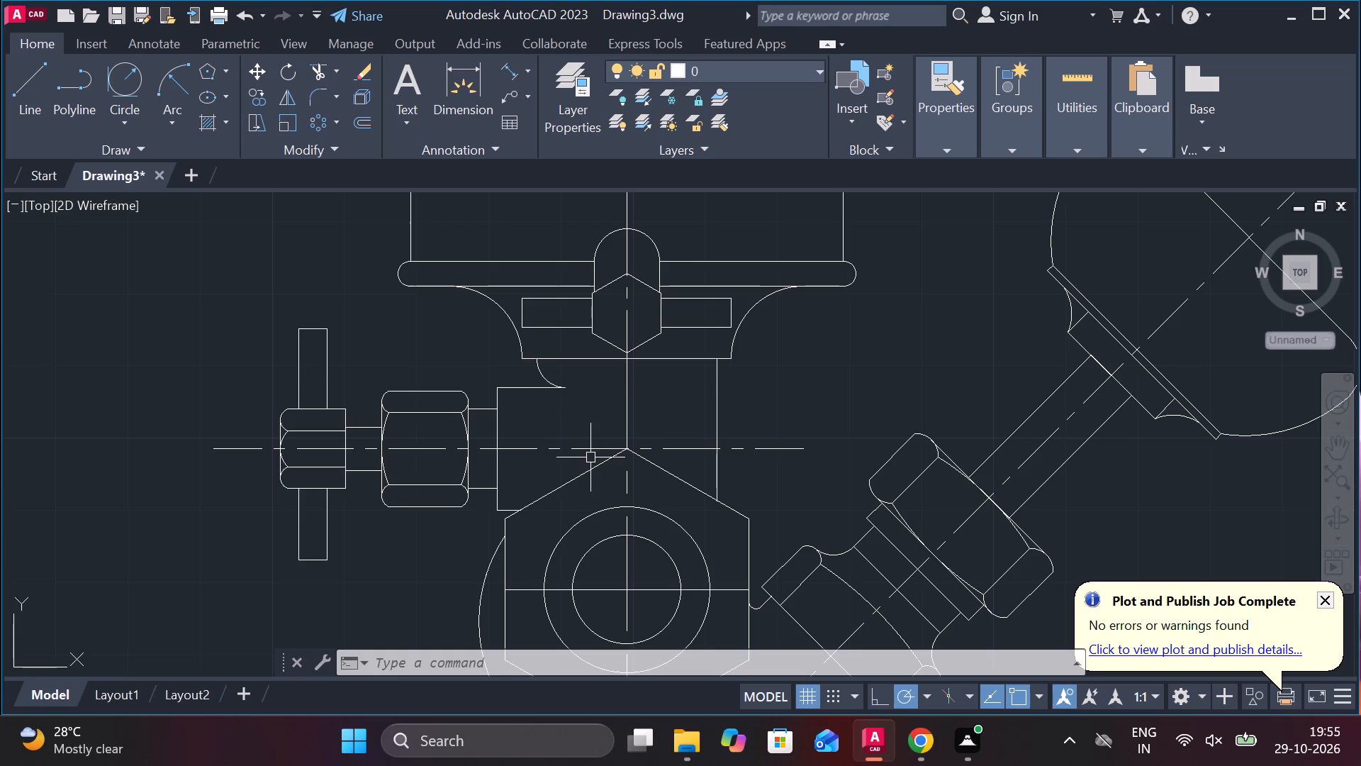
pyautogui.scroll(4, 571, 420)
pyautogui.scroll(-3, 566, 420)
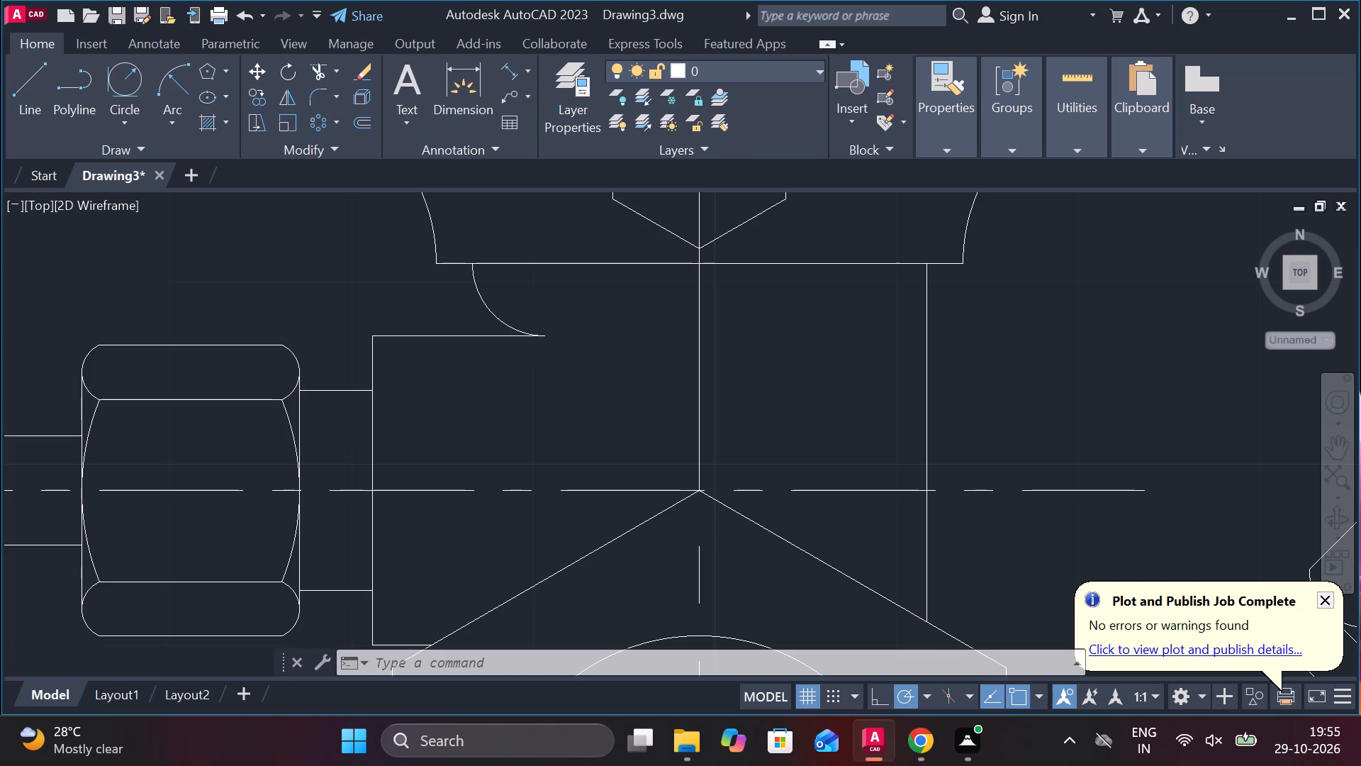
pyautogui.scroll(-1, 566, 420)
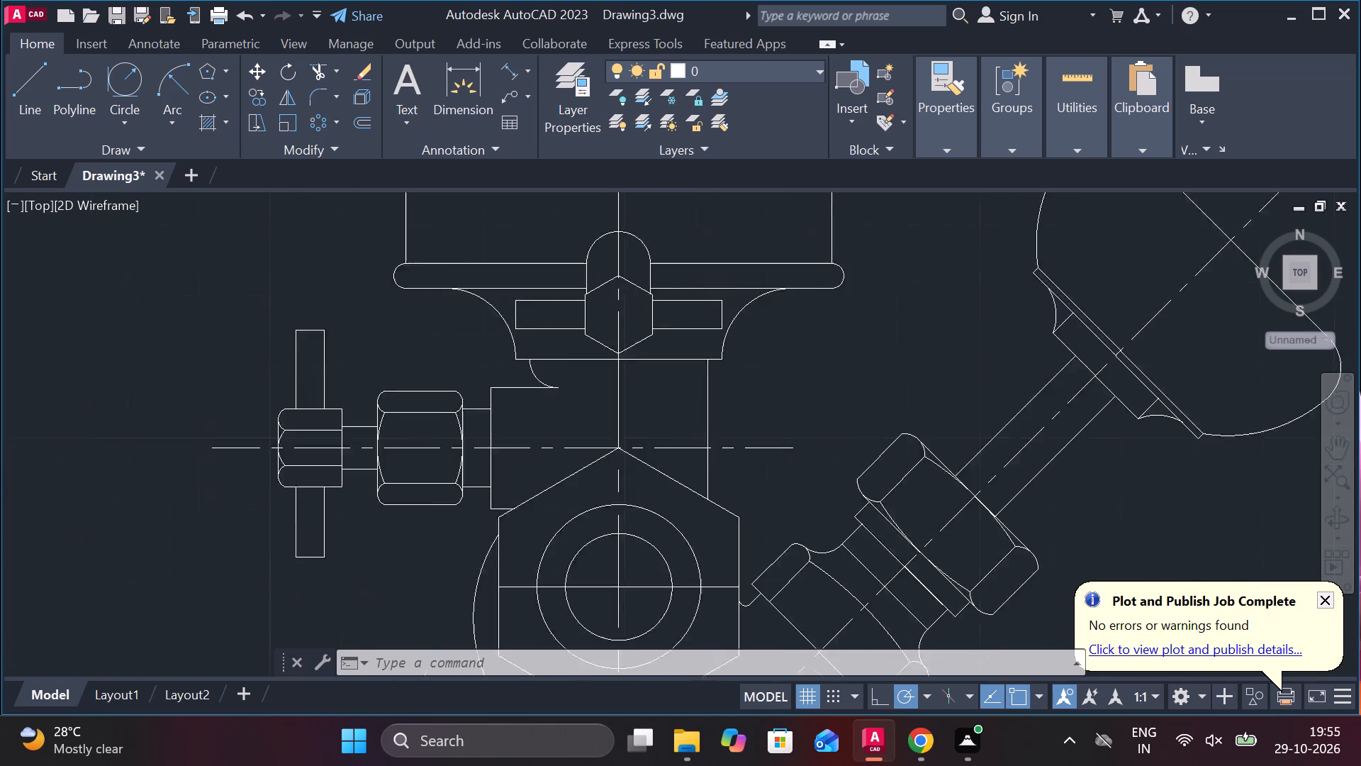
pyautogui.scroll(-2, 566, 420)
pyautogui.scroll(3, 572, 331)
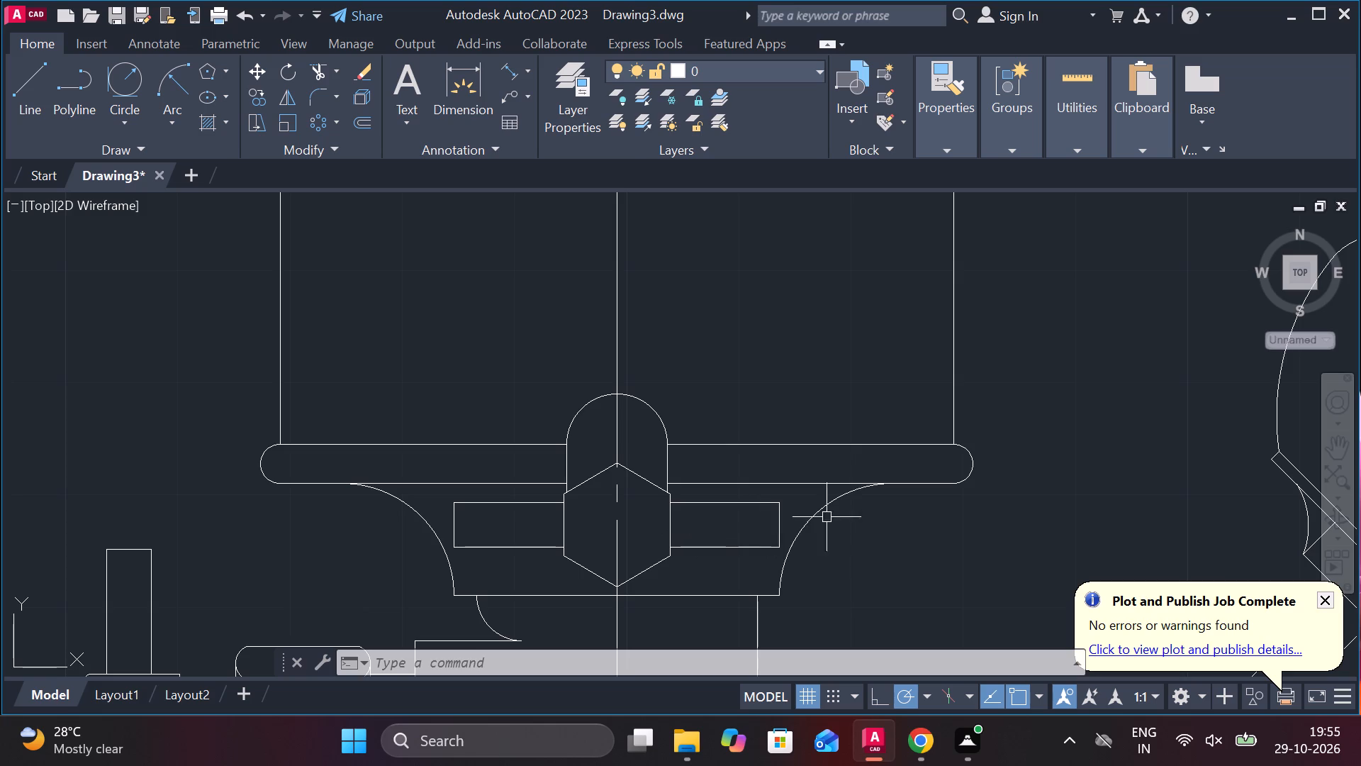
# Check the height of the narrow rectangle on the right of the small hexagon below the flange with a linear dimension.
pyautogui.click(525, 65)
pyautogui.click(536, 105)
pyautogui.click(744, 510)
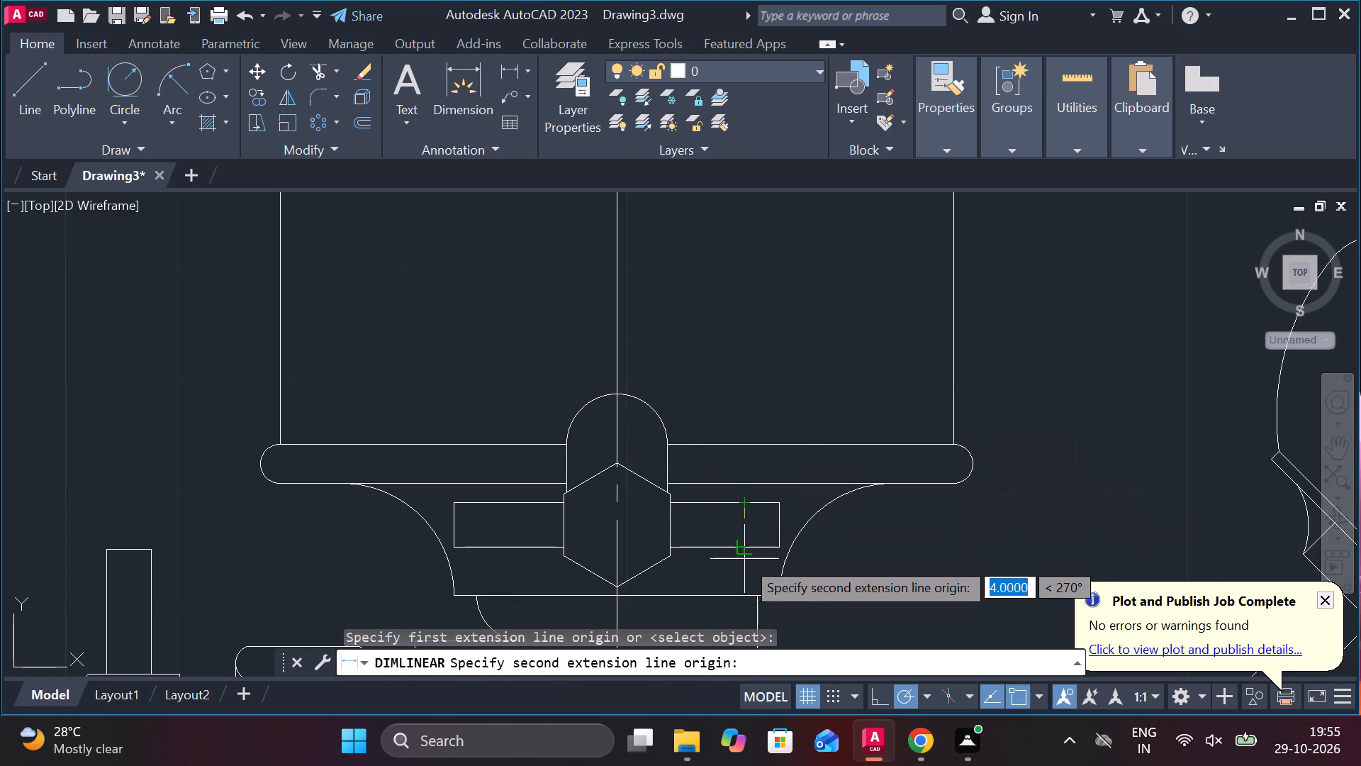
pyautogui.press('Escape')
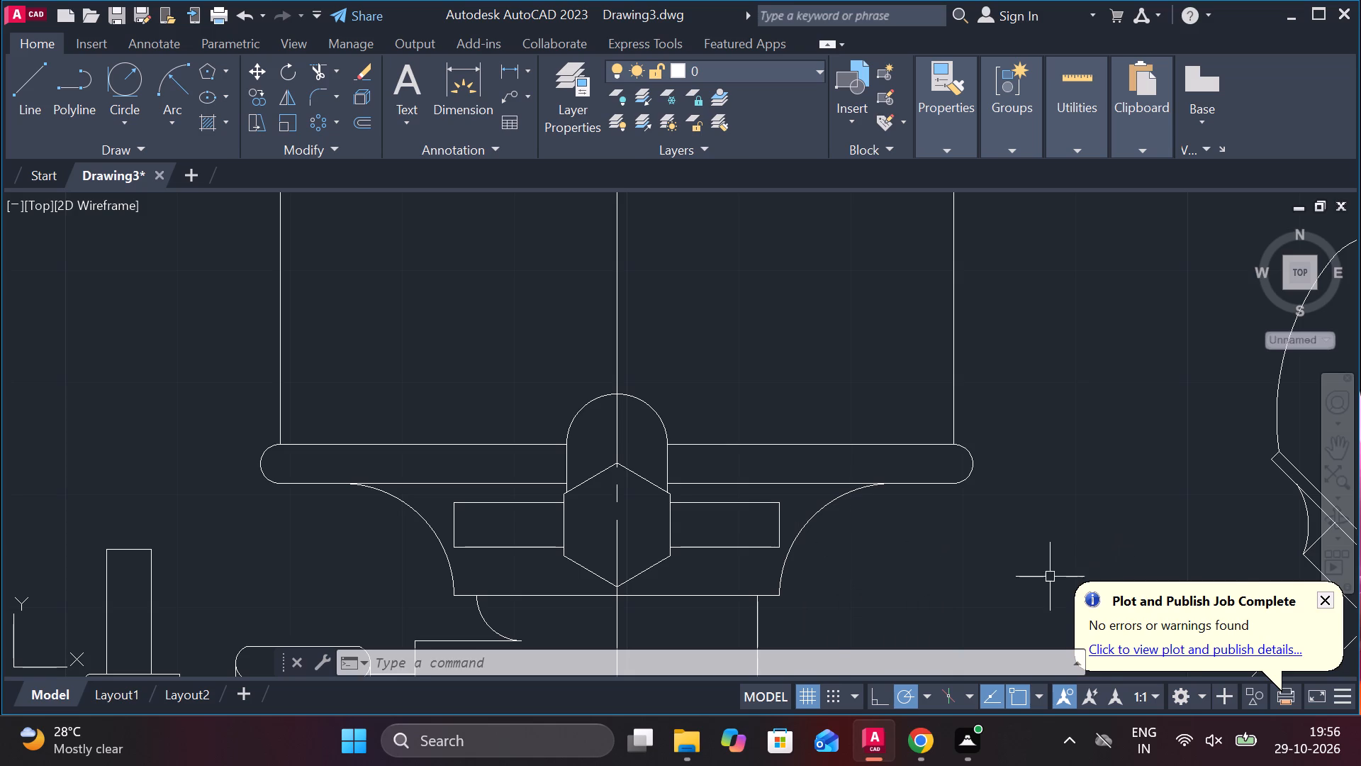
# Trim away the horizontal construction line beneath the chamfer arcs of the nut above the cylinder, across all three faces.
pyautogui.scroll(-1, 973, 575)
pyautogui.scroll(1, 931, 574)
pyautogui.moveTo(907, 574); pyautogui.dragTo(803, 493, button='middle')
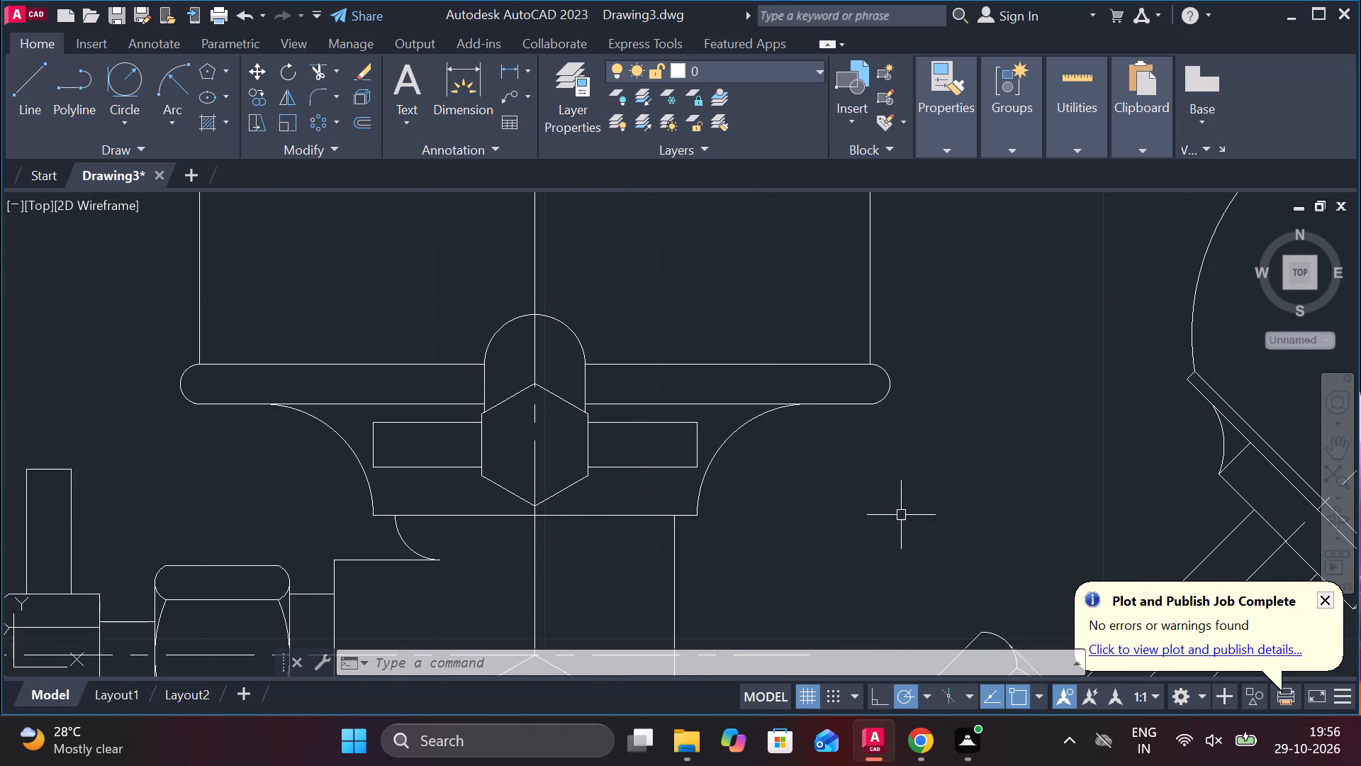
pyautogui.scroll(-2, 901, 514)
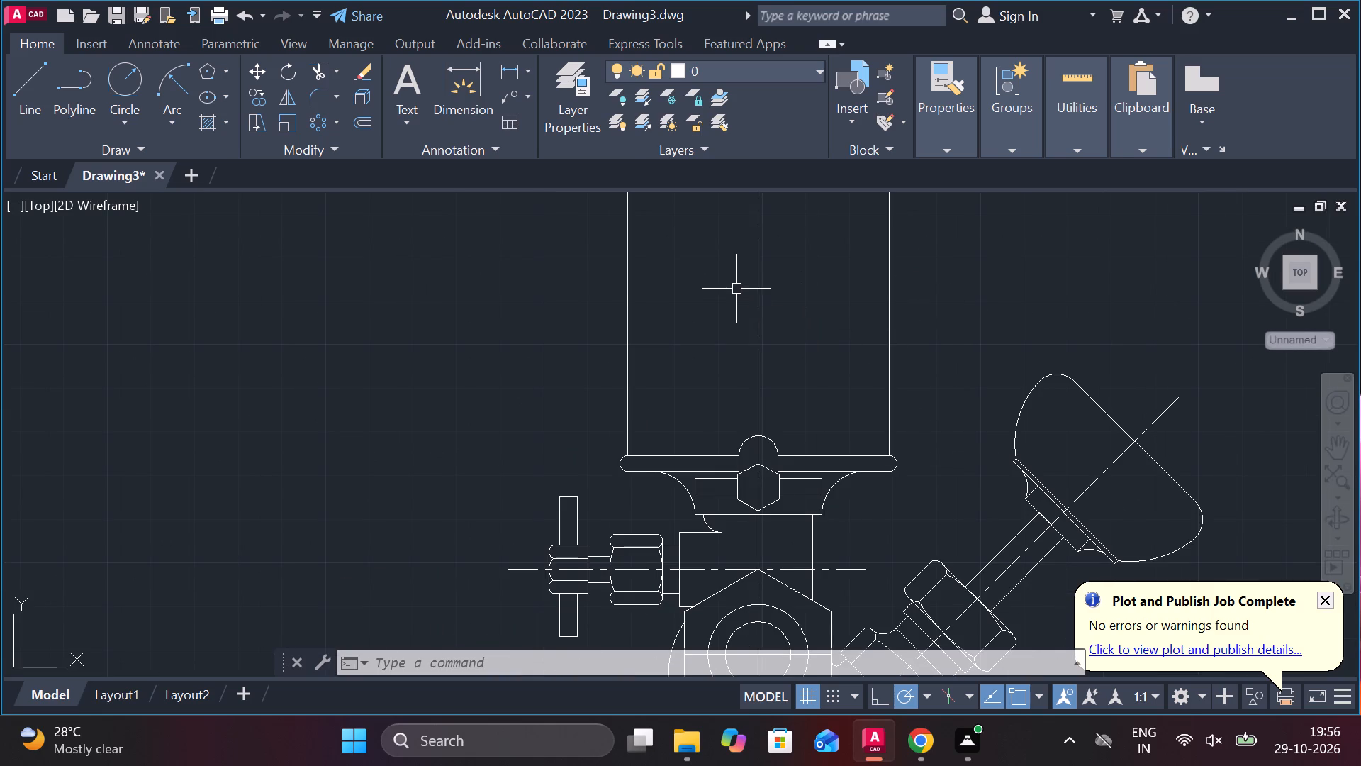
pyautogui.moveTo(778, 328); pyautogui.dragTo(725, 457, button='middle')
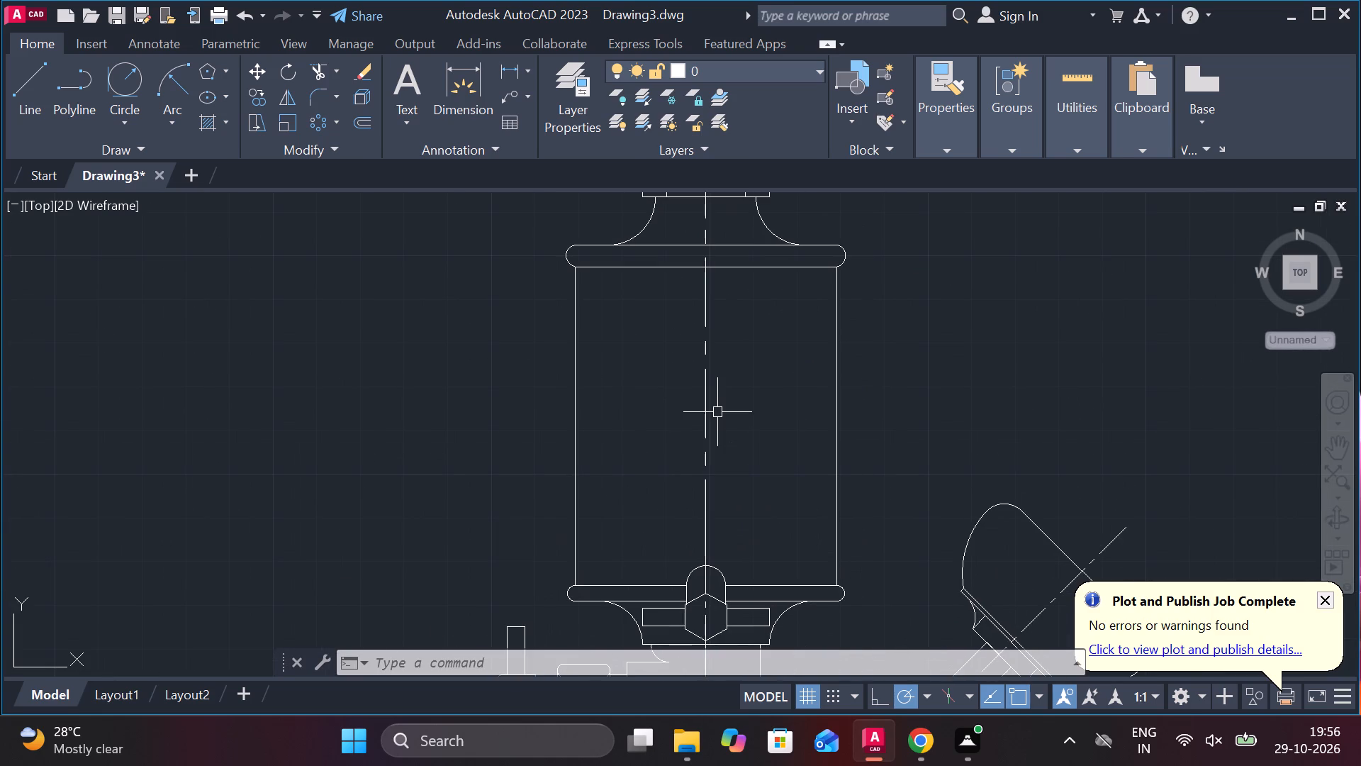
pyautogui.moveTo(746, 353); pyautogui.dragTo(713, 492, button='middle')
pyautogui.scroll(2, 683, 284)
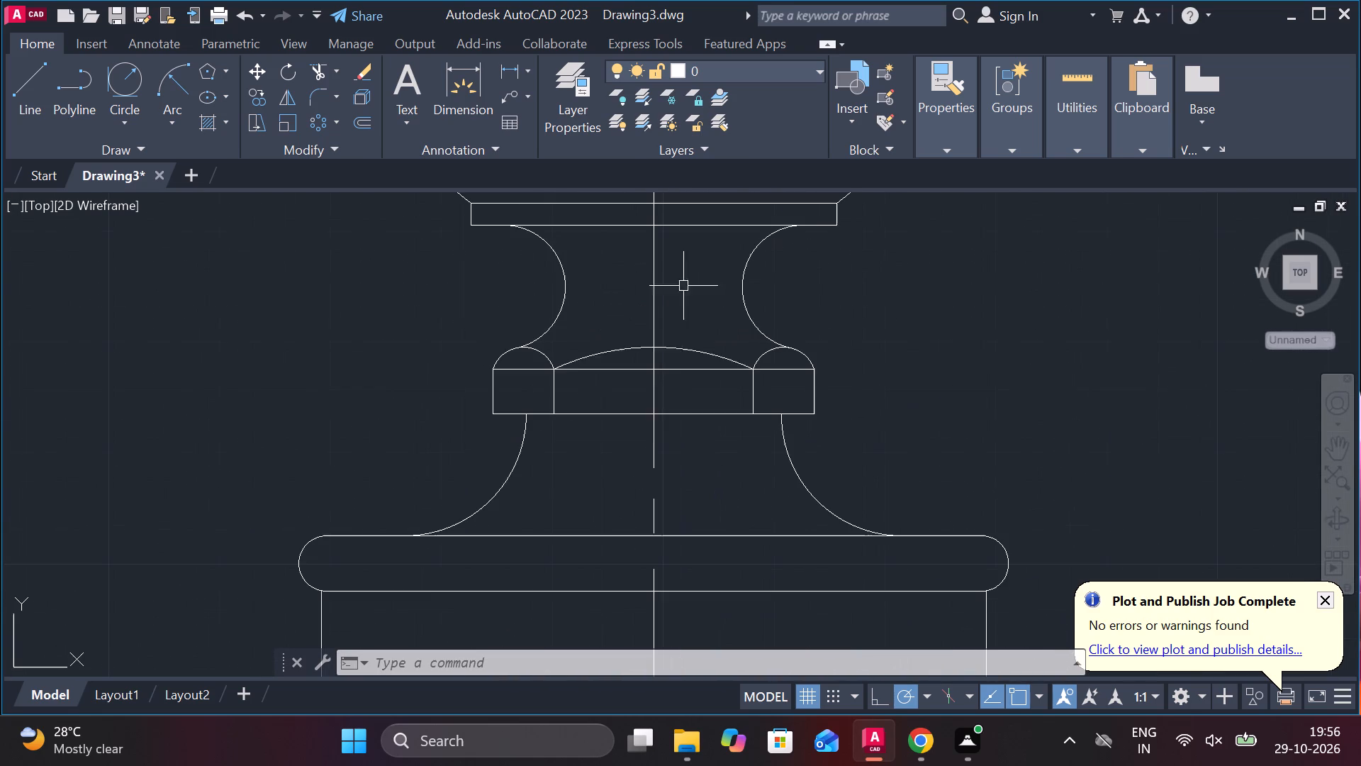
pyautogui.write('TR')
pyautogui.press('space')
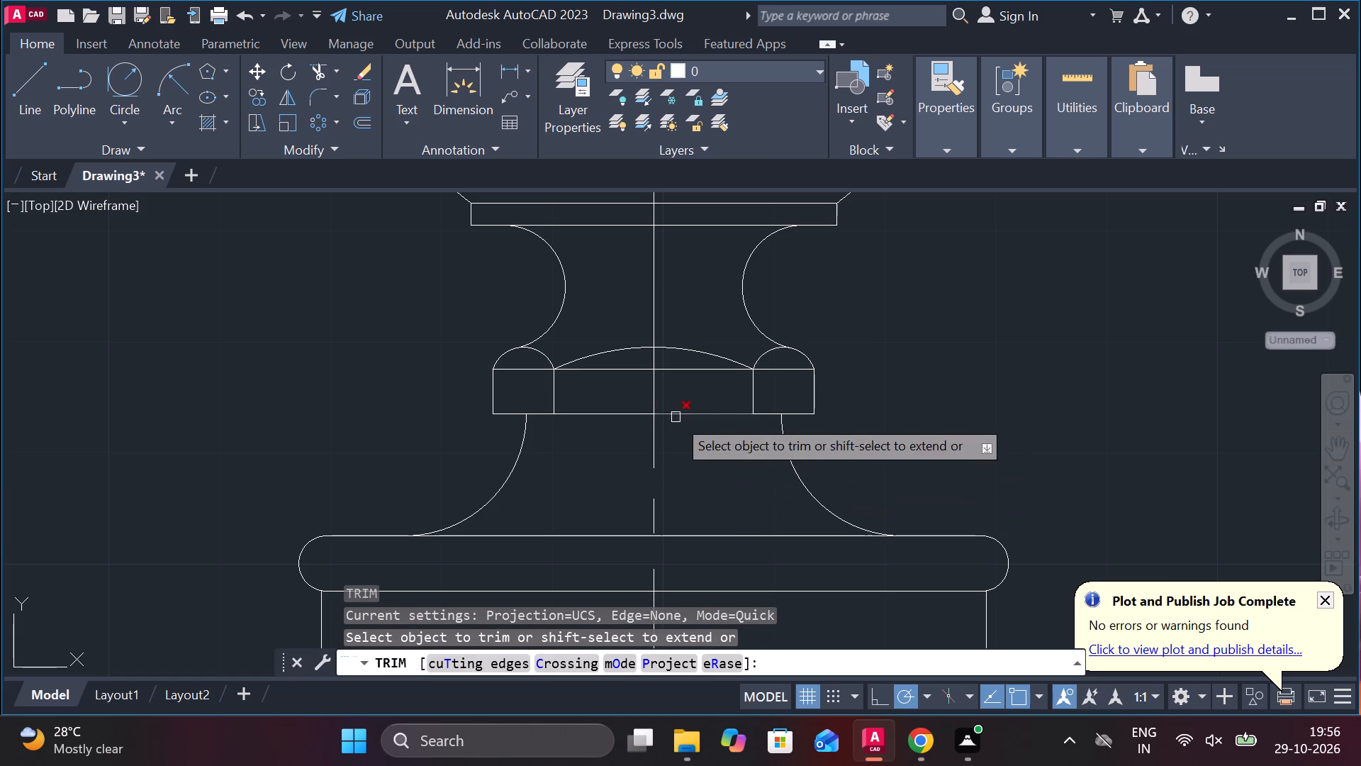
pyautogui.click(529, 362)
pyautogui.click(526, 382)
pyautogui.click(588, 372)
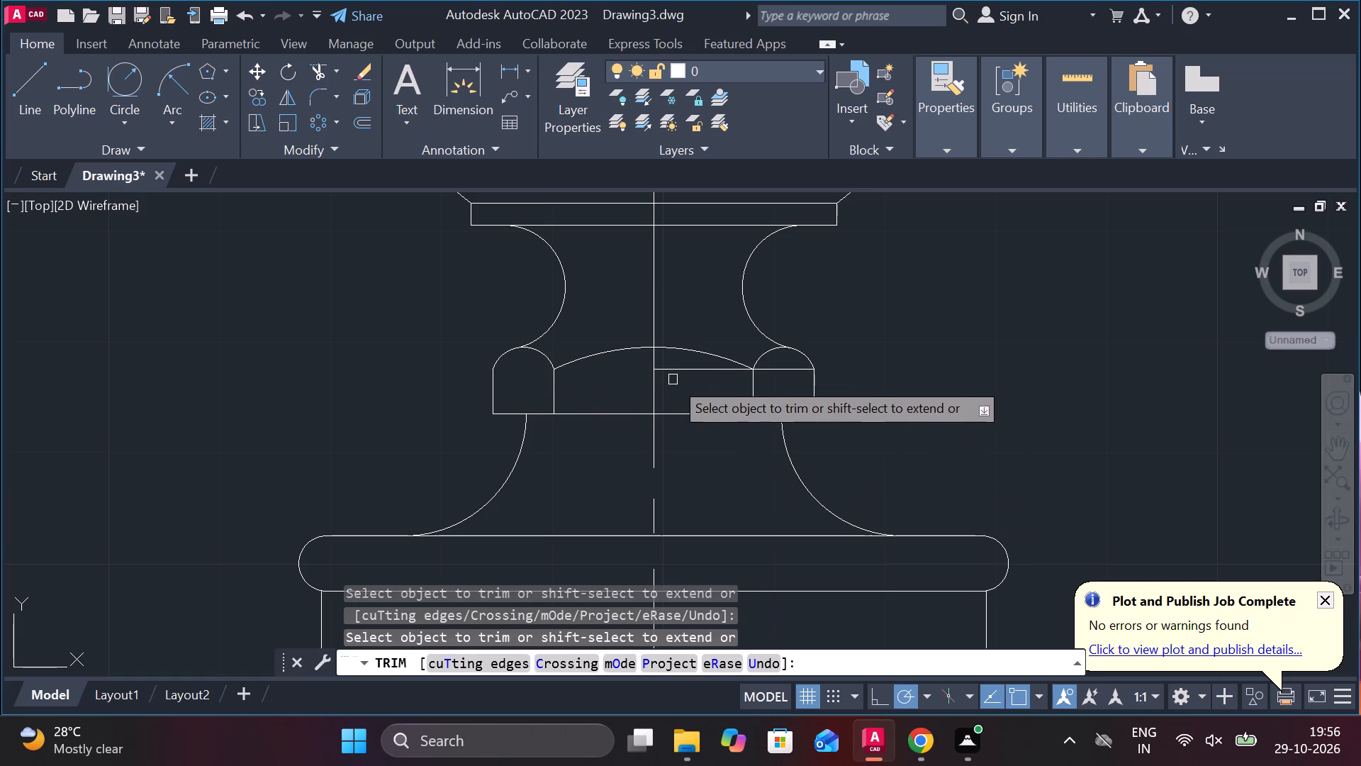
pyautogui.click(680, 374)
pyautogui.click(783, 372)
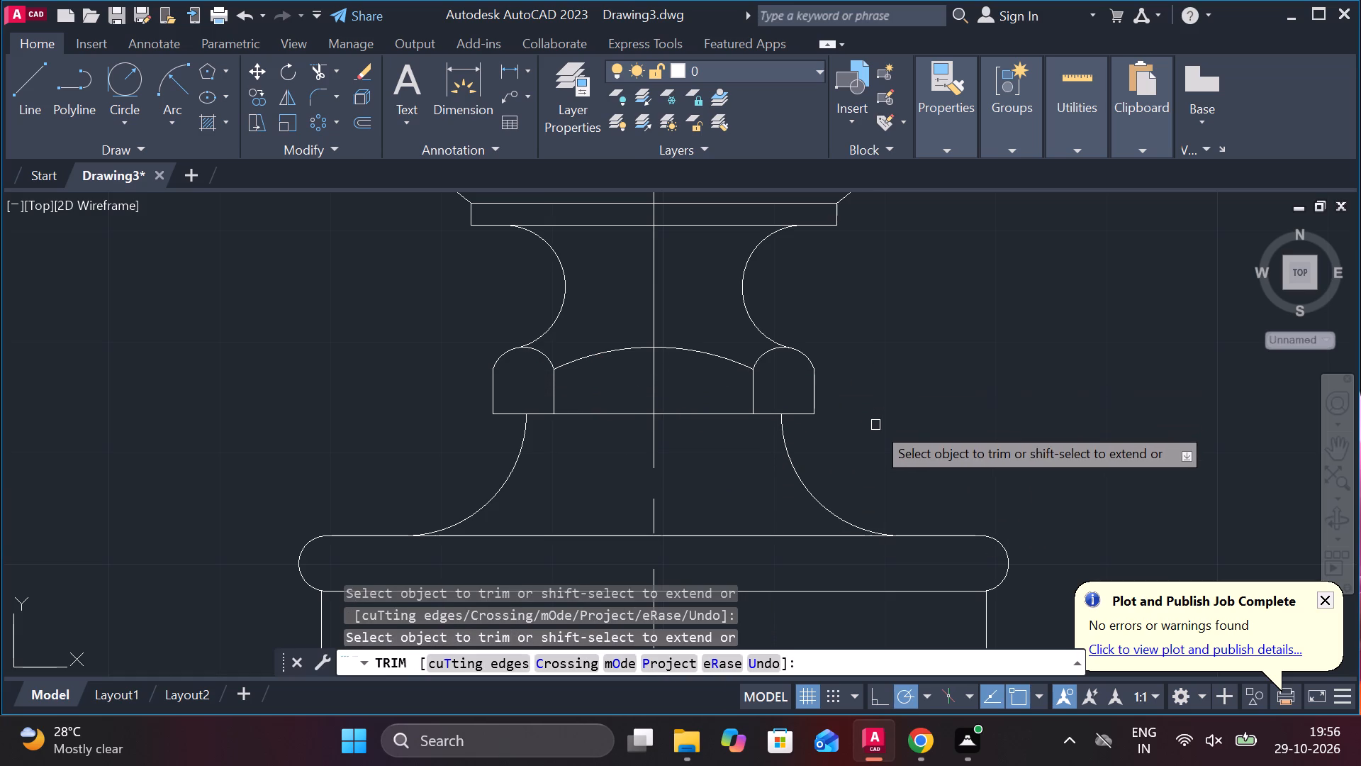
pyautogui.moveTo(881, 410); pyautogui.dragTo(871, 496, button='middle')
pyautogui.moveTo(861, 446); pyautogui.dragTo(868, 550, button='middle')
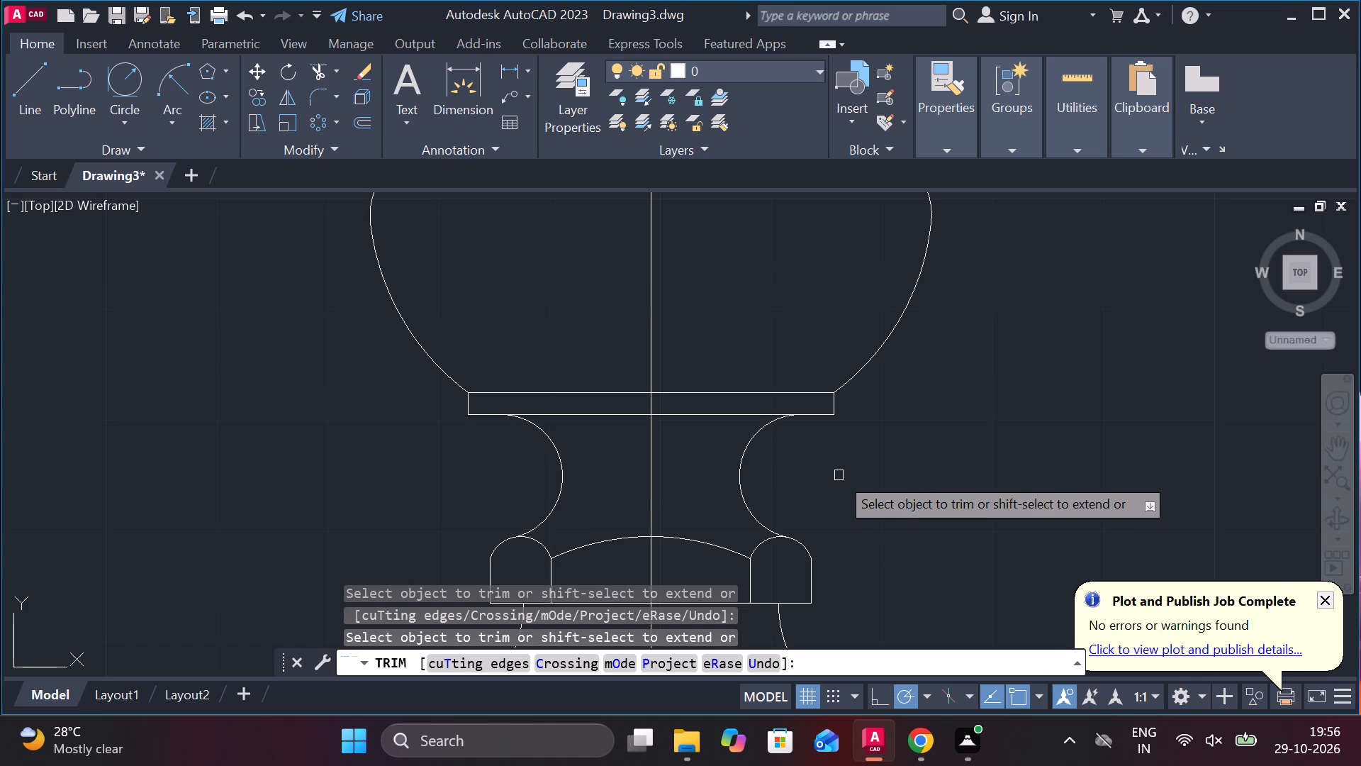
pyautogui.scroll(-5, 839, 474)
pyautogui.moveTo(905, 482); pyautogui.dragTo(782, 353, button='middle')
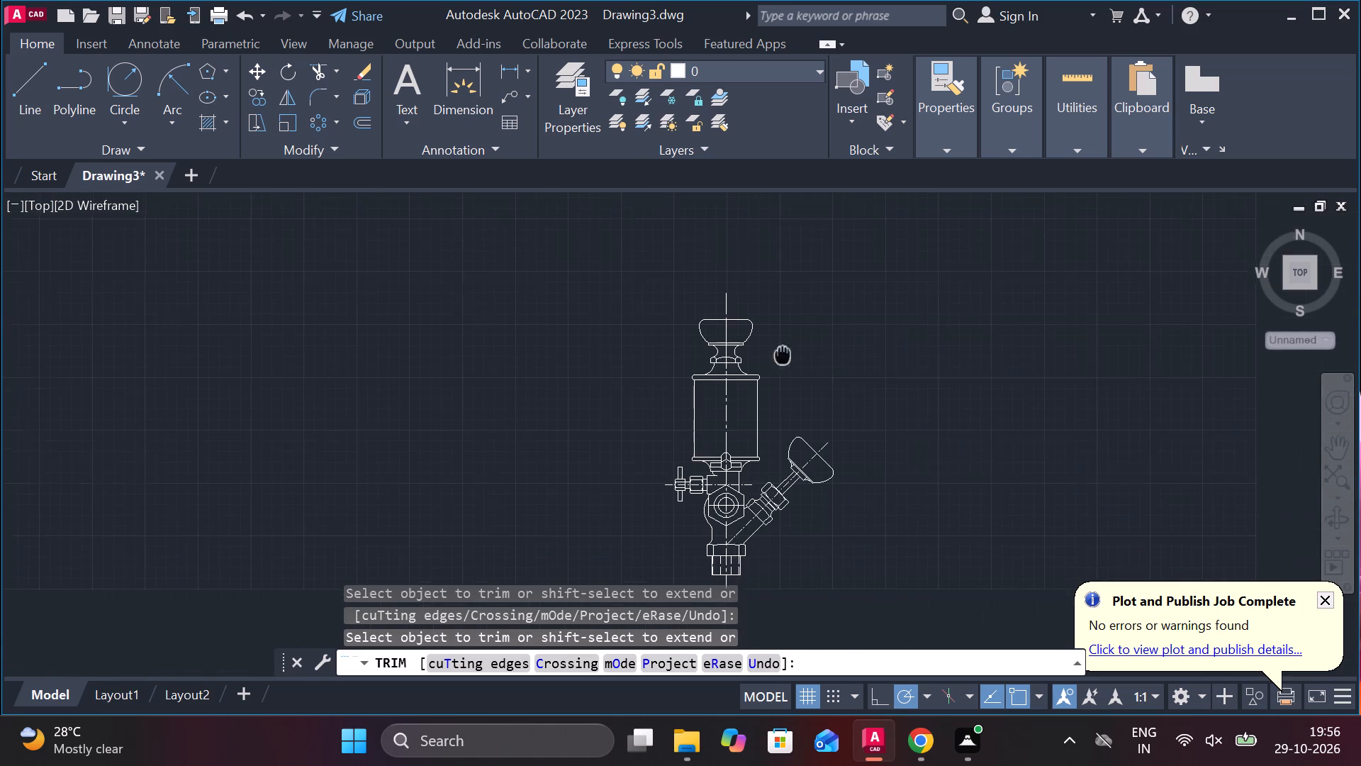
# Copy the entire valve assembly horizontally to the left, leaving a clear gap between the copy and the original.
pyautogui.press('Escape')
pyautogui.scroll(2, 771, 560)
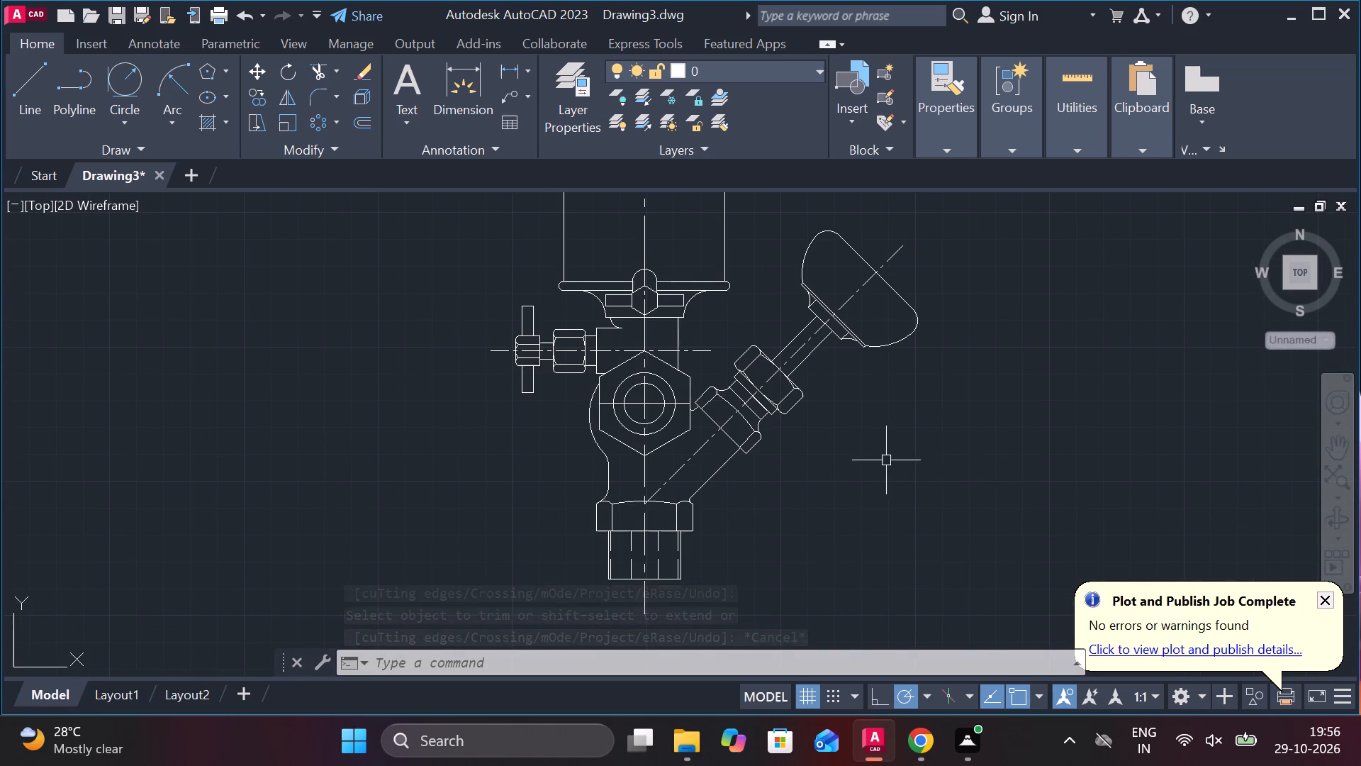
pyautogui.scroll(-2, 804, 470)
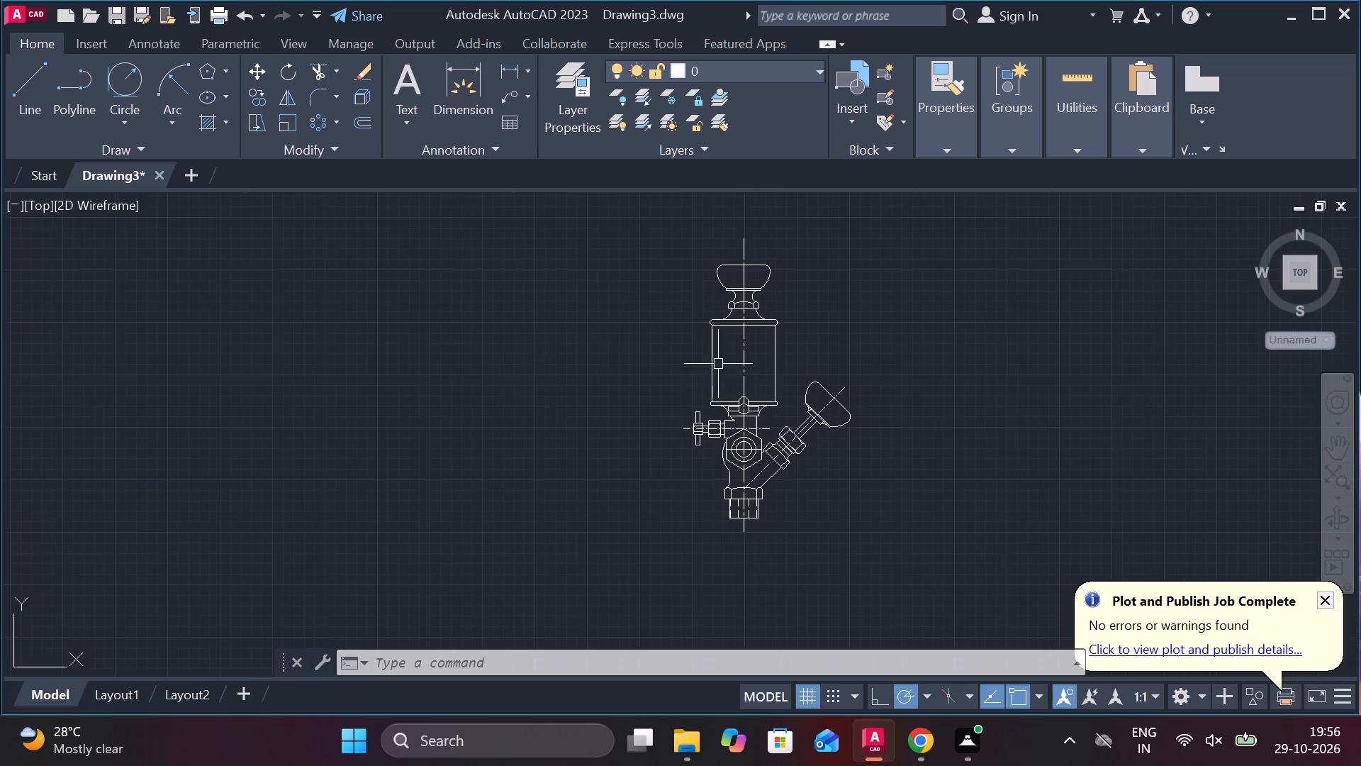
pyautogui.click(669, 218)
pyautogui.click(878, 571)
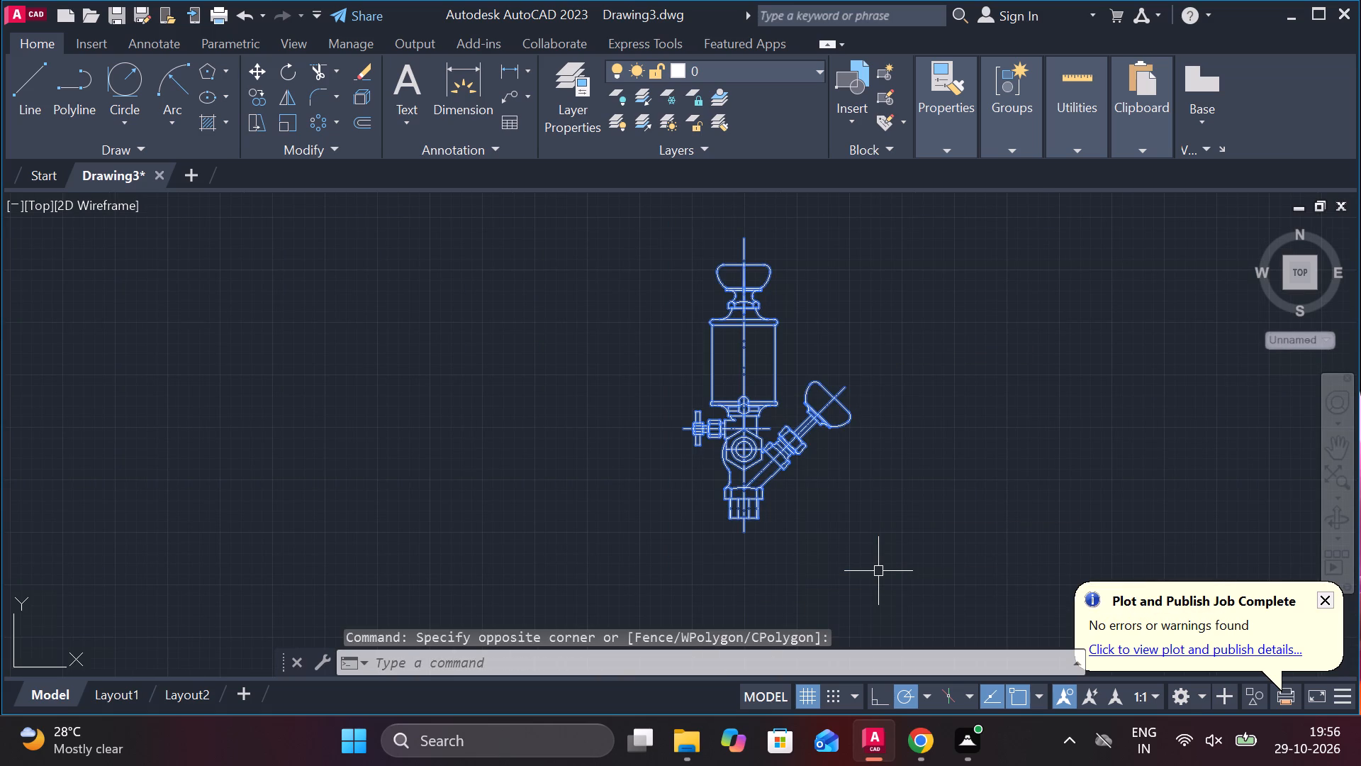
pyautogui.write('CO')
pyautogui.press('Return')
pyautogui.click(866, 525)
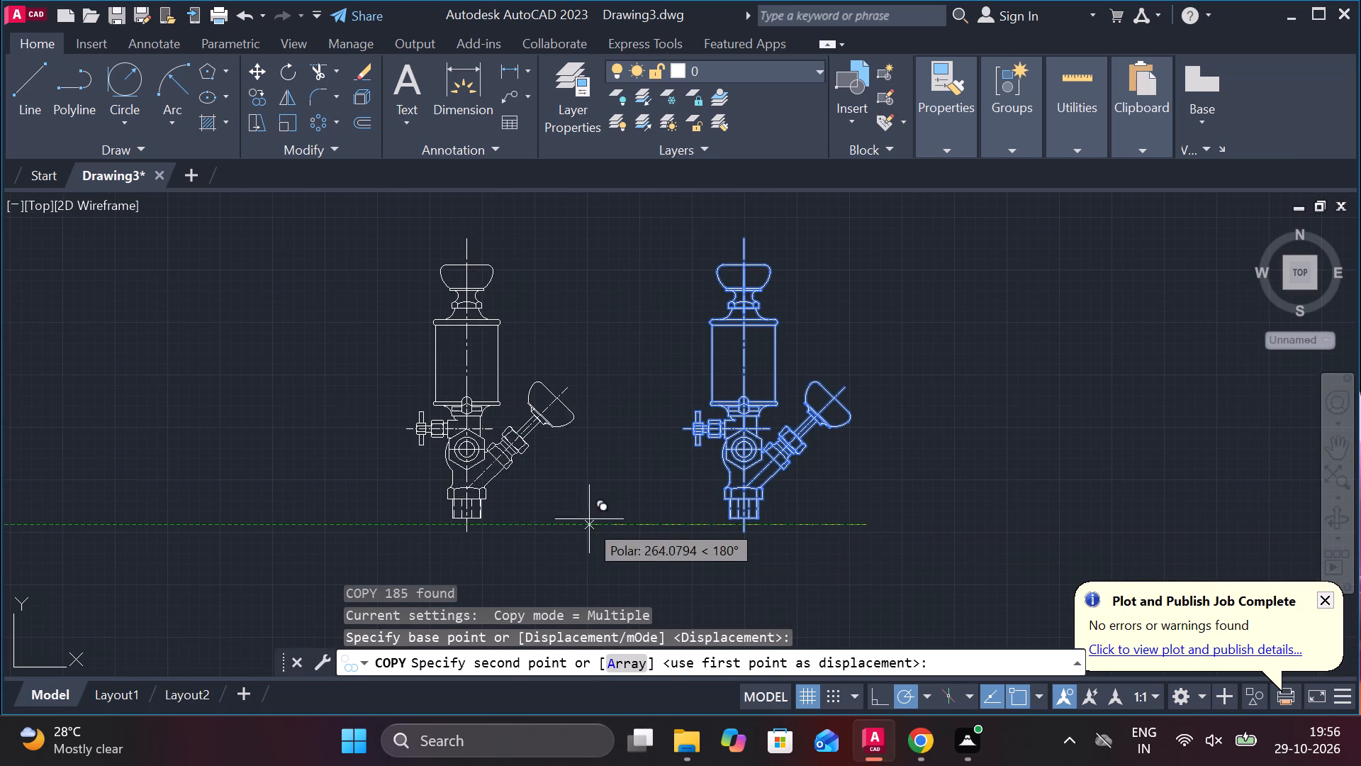
pyautogui.click(580, 528)
pyautogui.press('Escape')
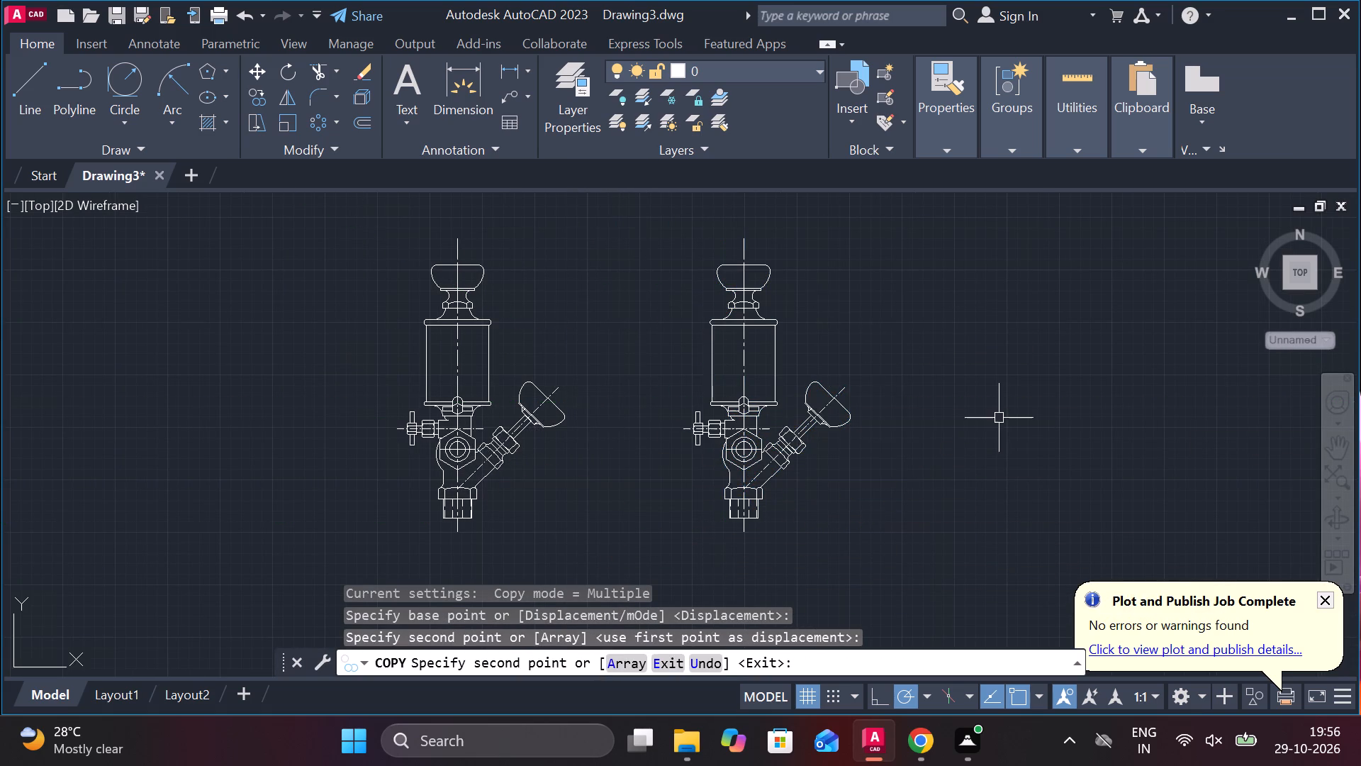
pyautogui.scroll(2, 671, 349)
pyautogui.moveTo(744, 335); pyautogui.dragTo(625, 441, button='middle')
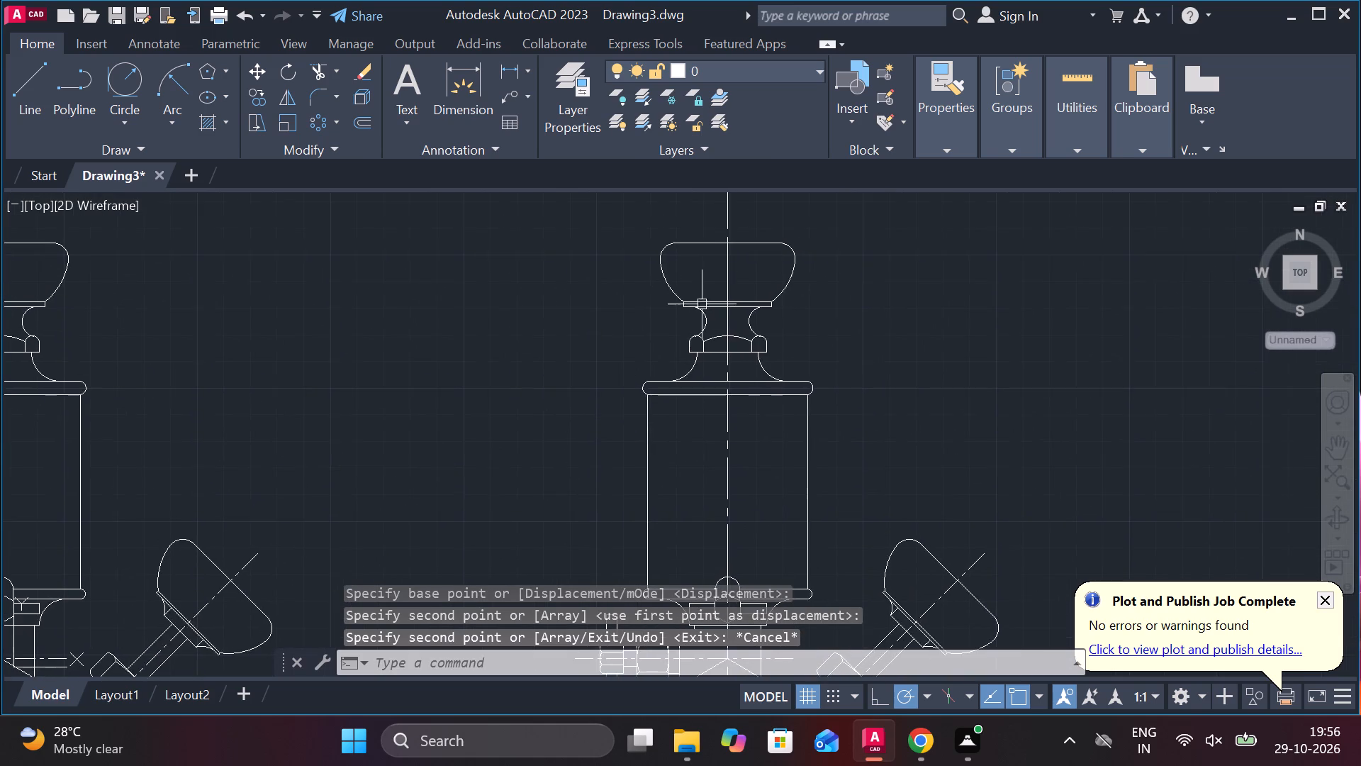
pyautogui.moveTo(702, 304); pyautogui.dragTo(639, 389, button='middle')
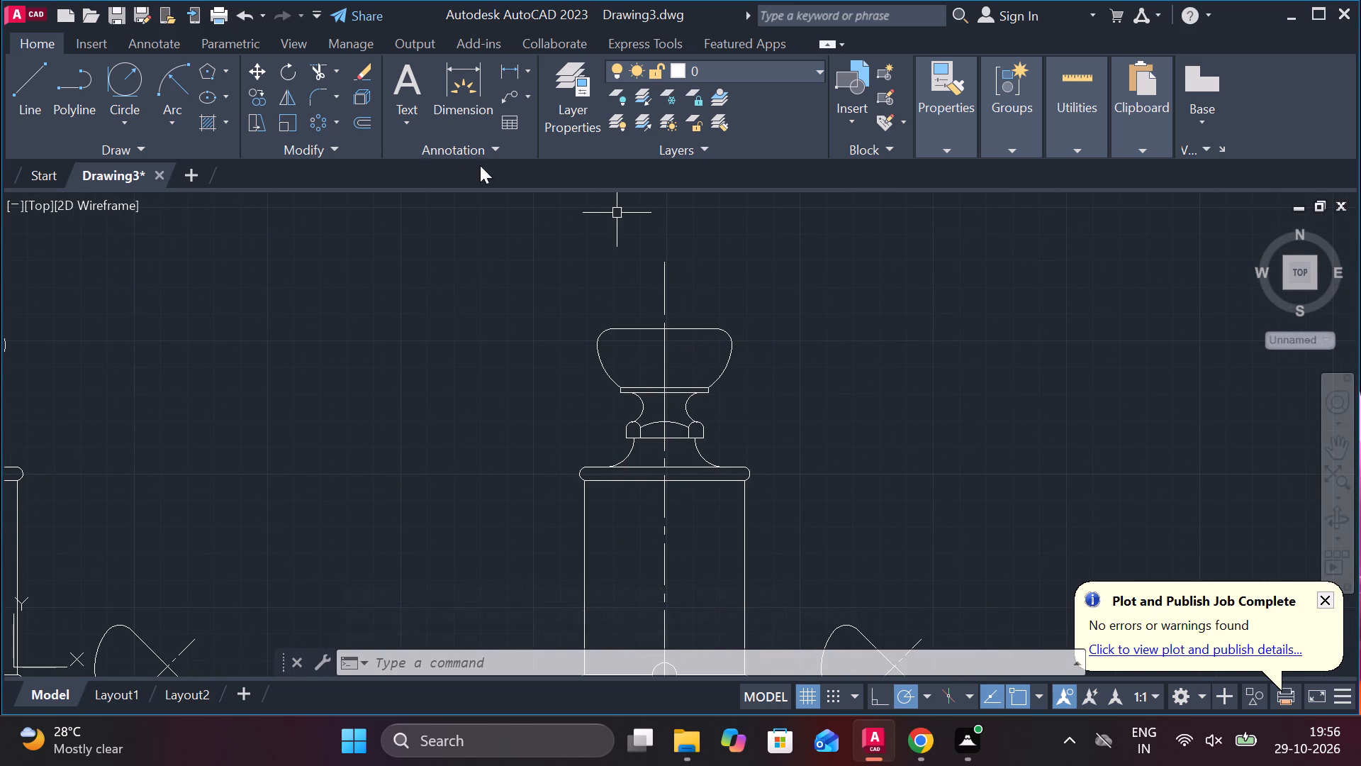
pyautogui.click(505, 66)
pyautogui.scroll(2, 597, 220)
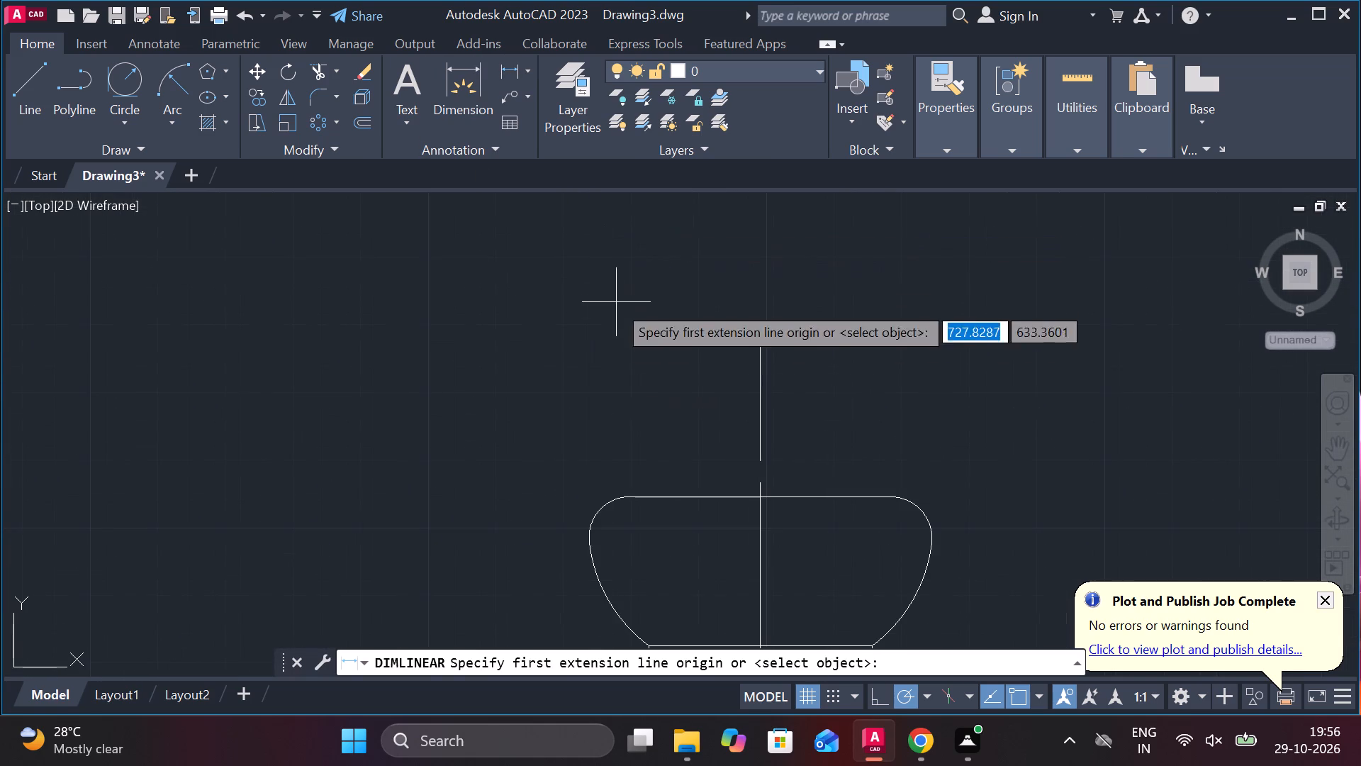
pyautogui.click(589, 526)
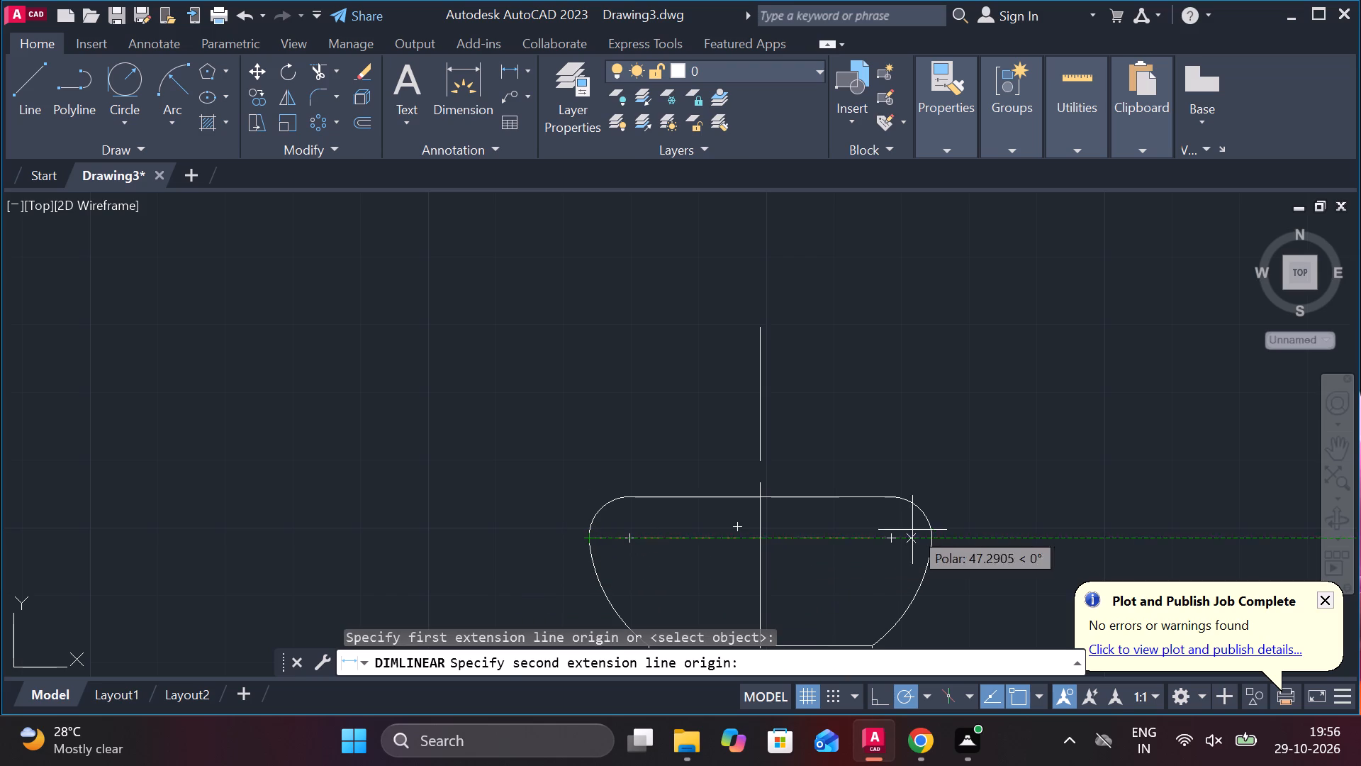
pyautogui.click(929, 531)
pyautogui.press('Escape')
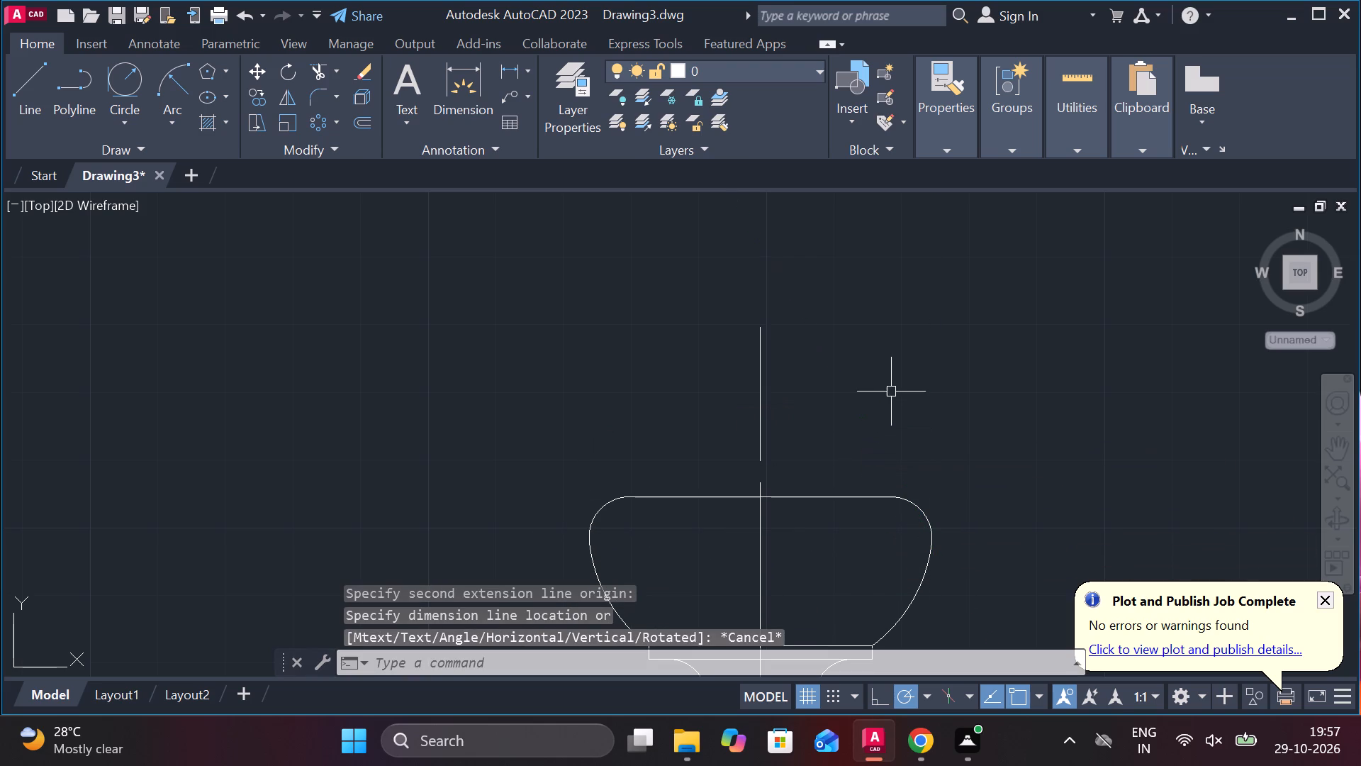
# Set the ISO-25 dimension style's linear precision to 0 decimal places and make the style current.
pyautogui.write('D')
pyautogui.press('space')
pyautogui.click(919, 324)
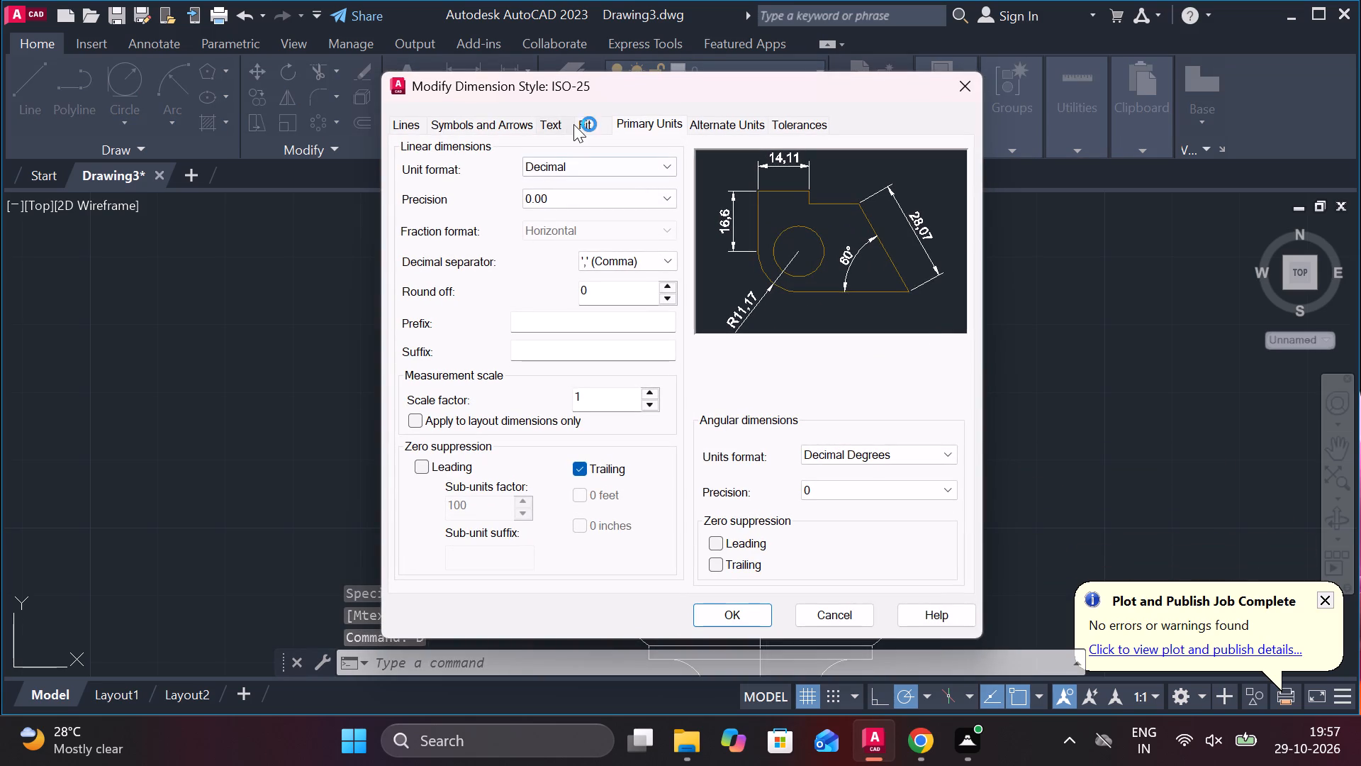
pyautogui.click(588, 119)
pyautogui.click(659, 128)
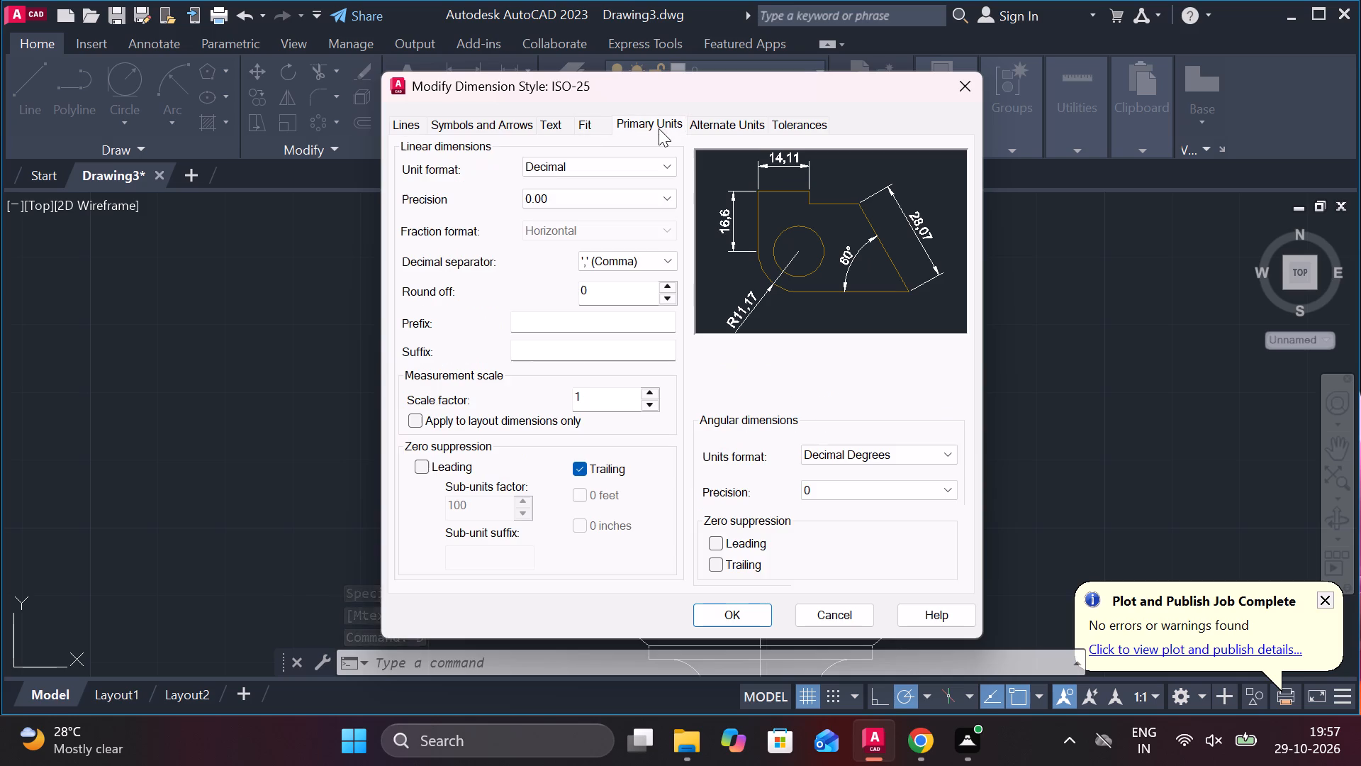
pyautogui.click(583, 191)
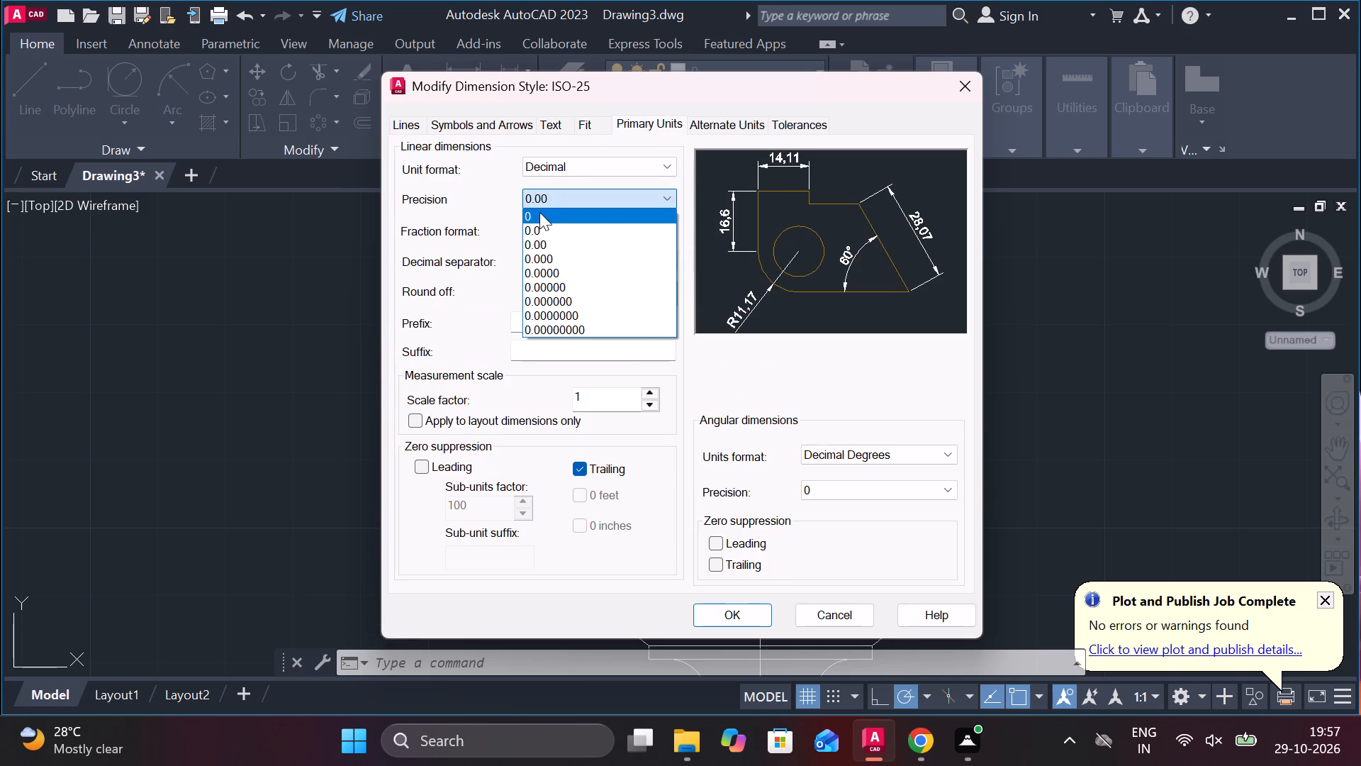
pyautogui.click(539, 212)
pyautogui.click(724, 621)
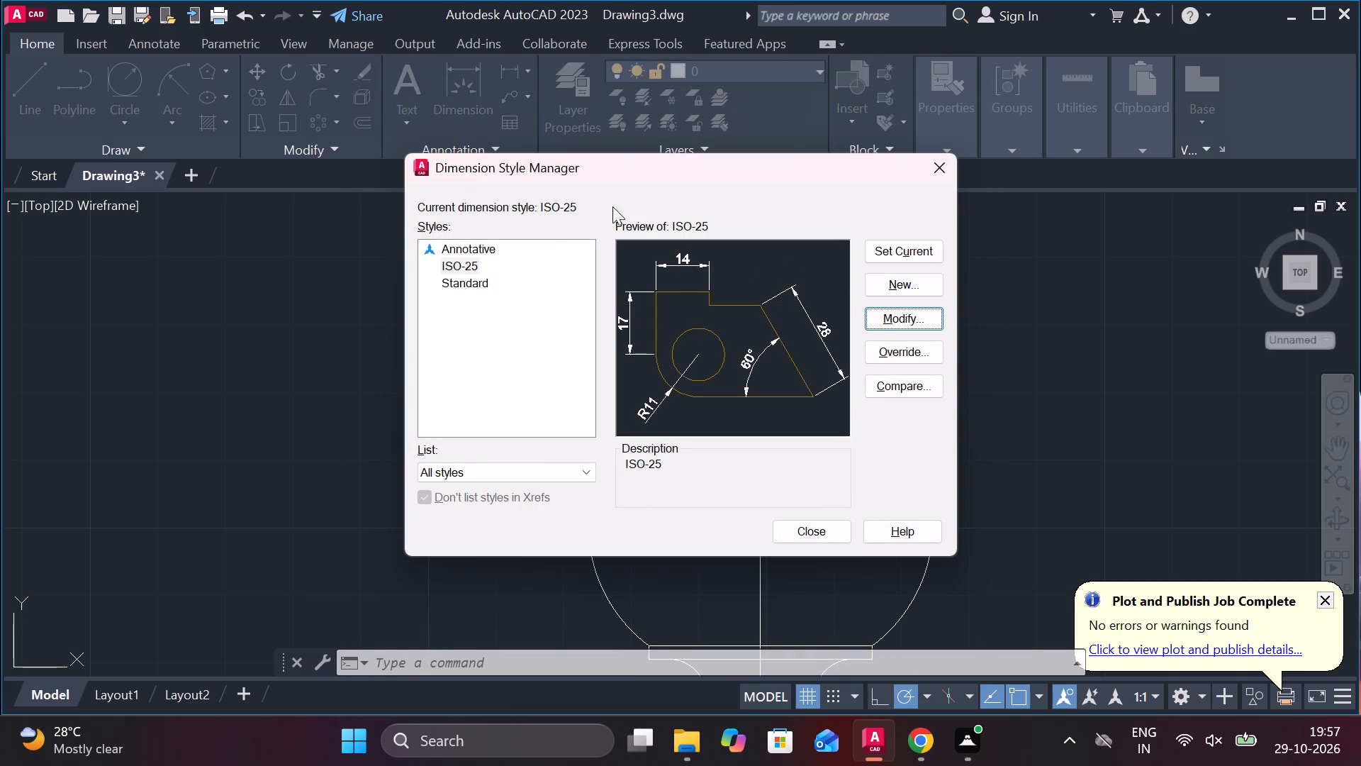
pyautogui.click(895, 252)
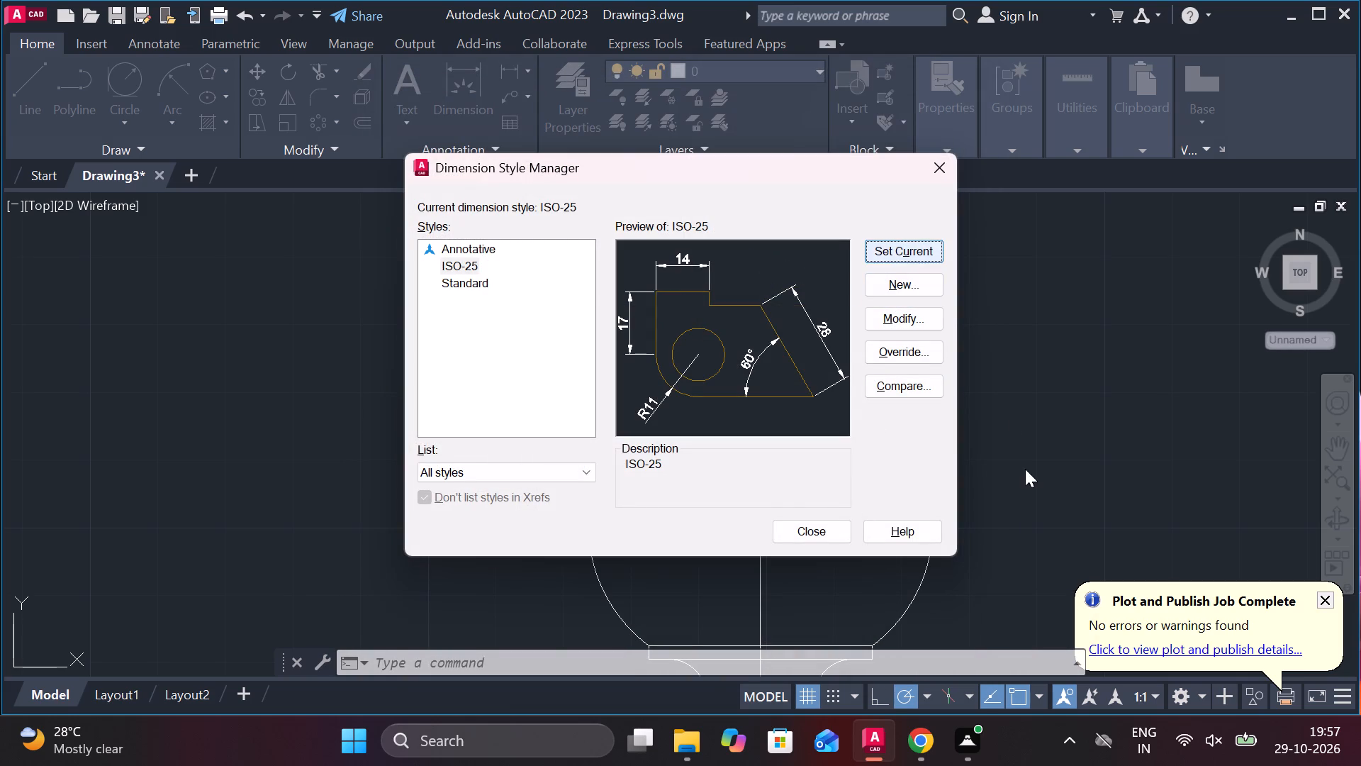
pyautogui.click(802, 533)
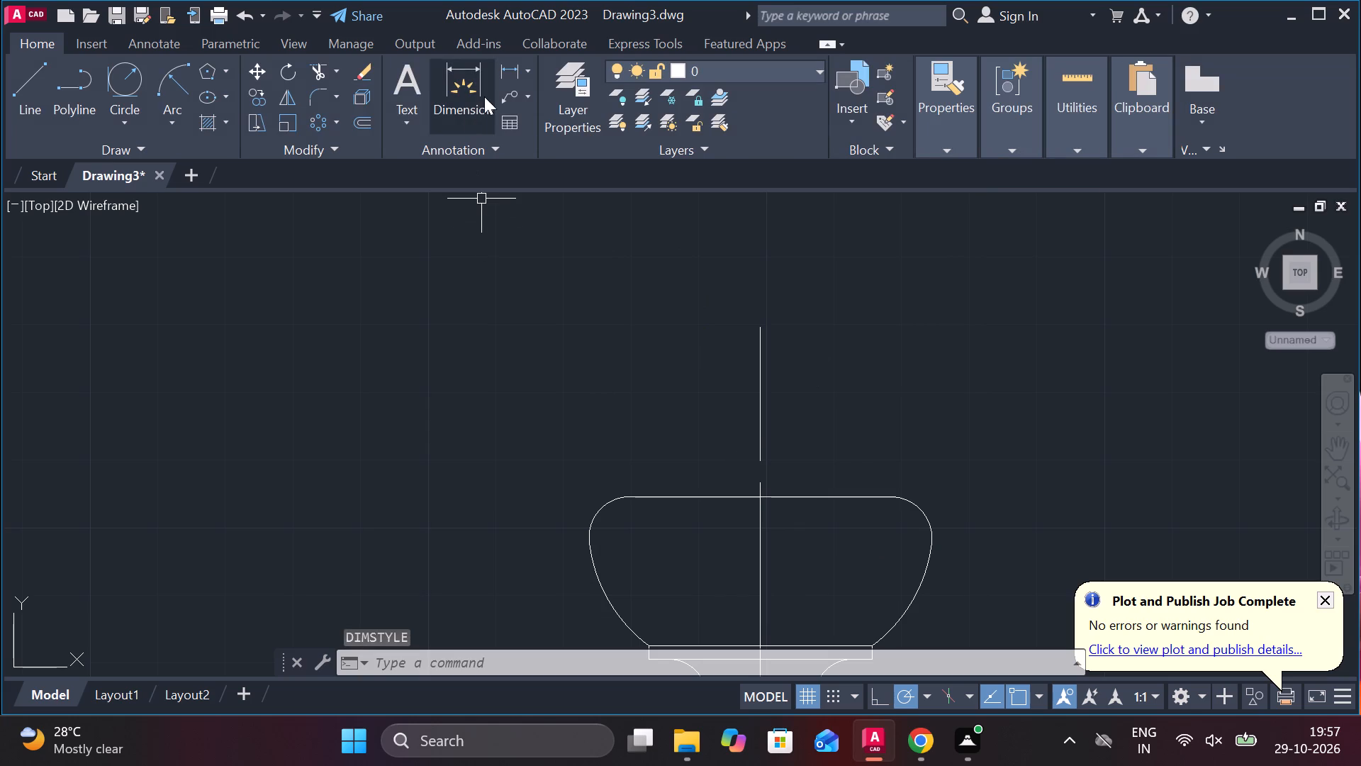
# Add a horizontal linear dimension across the full width of the original valve's top cap, placed above it.
pyautogui.click(500, 74)
pyautogui.click(577, 521)
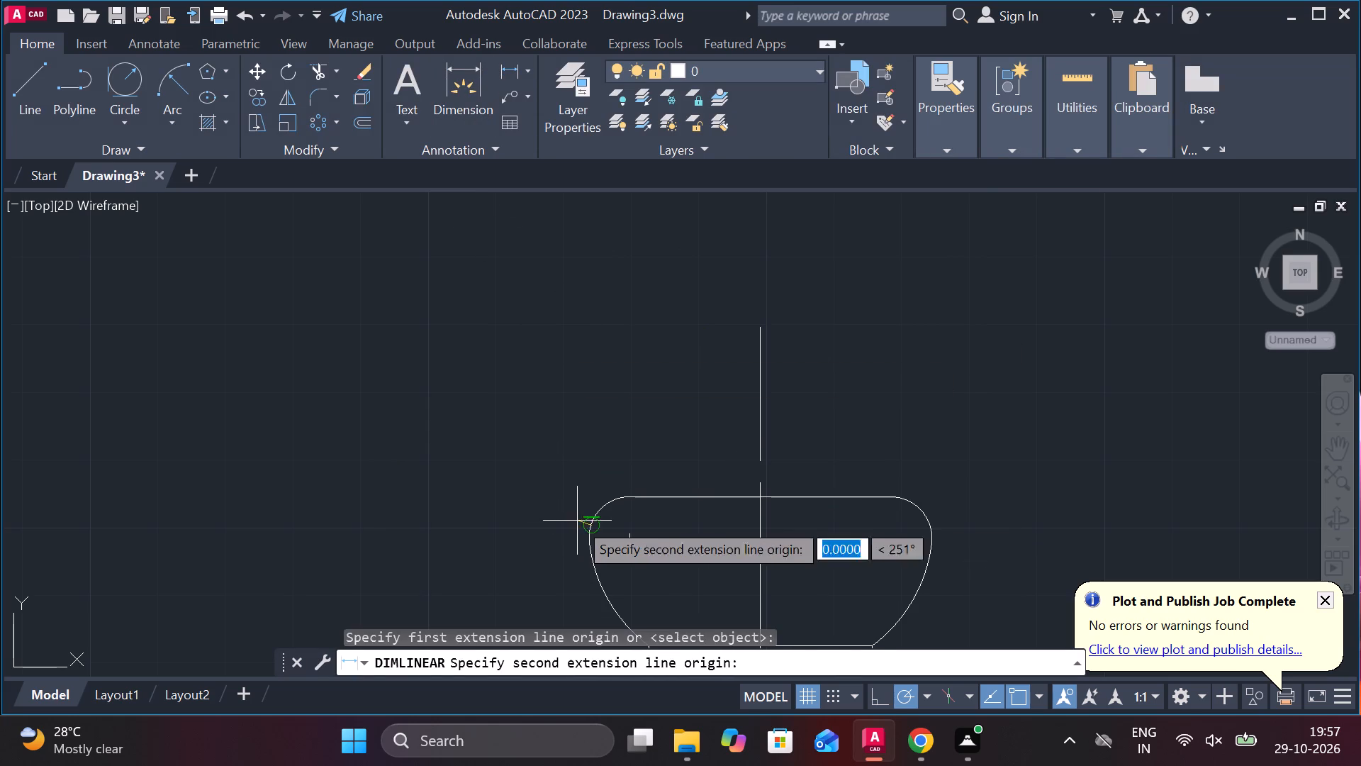
pyautogui.click(941, 536)
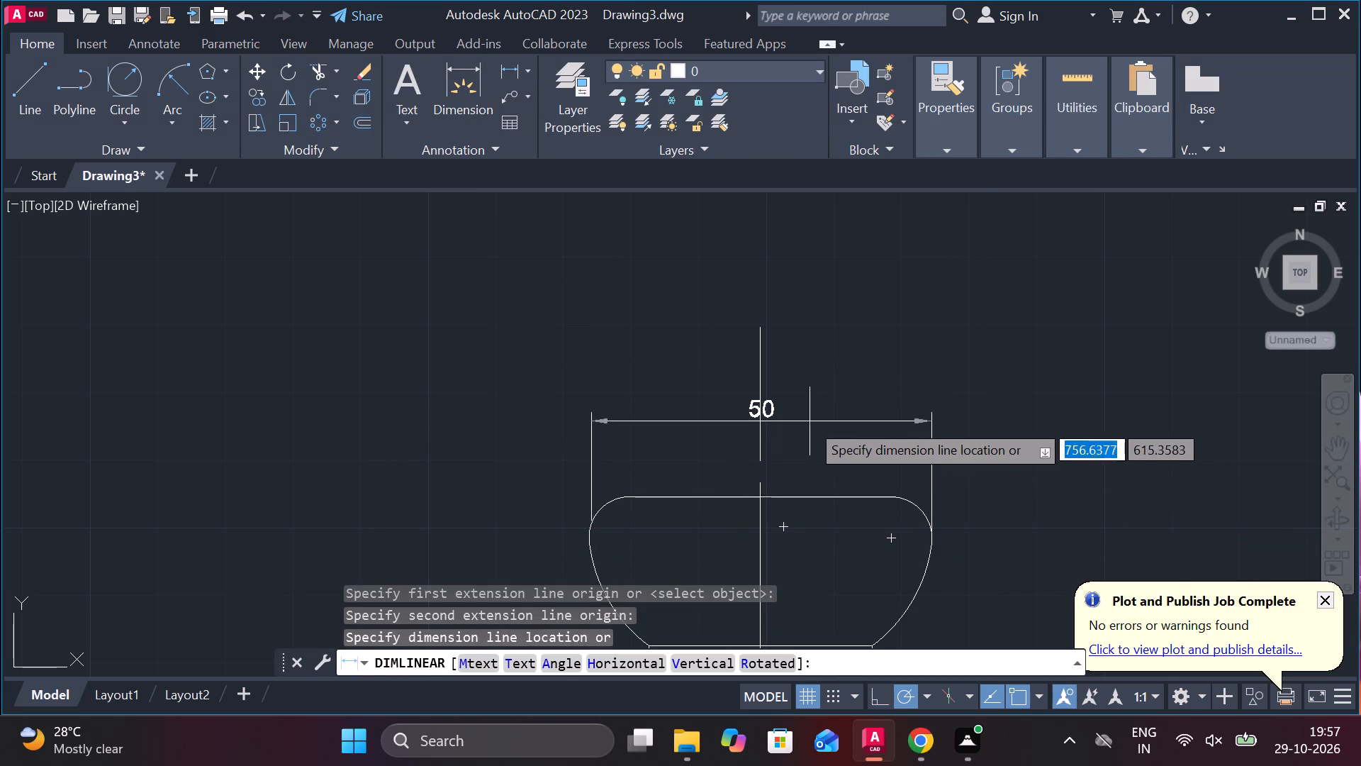
pyautogui.click(741, 411)
# Modify the ISO-25 dimension style to arrow size 4, text height 5 and ISO standard text alignment, and set it current.
pyautogui.scroll(-6, 743, 411)
pyautogui.scroll(2, 851, 512)
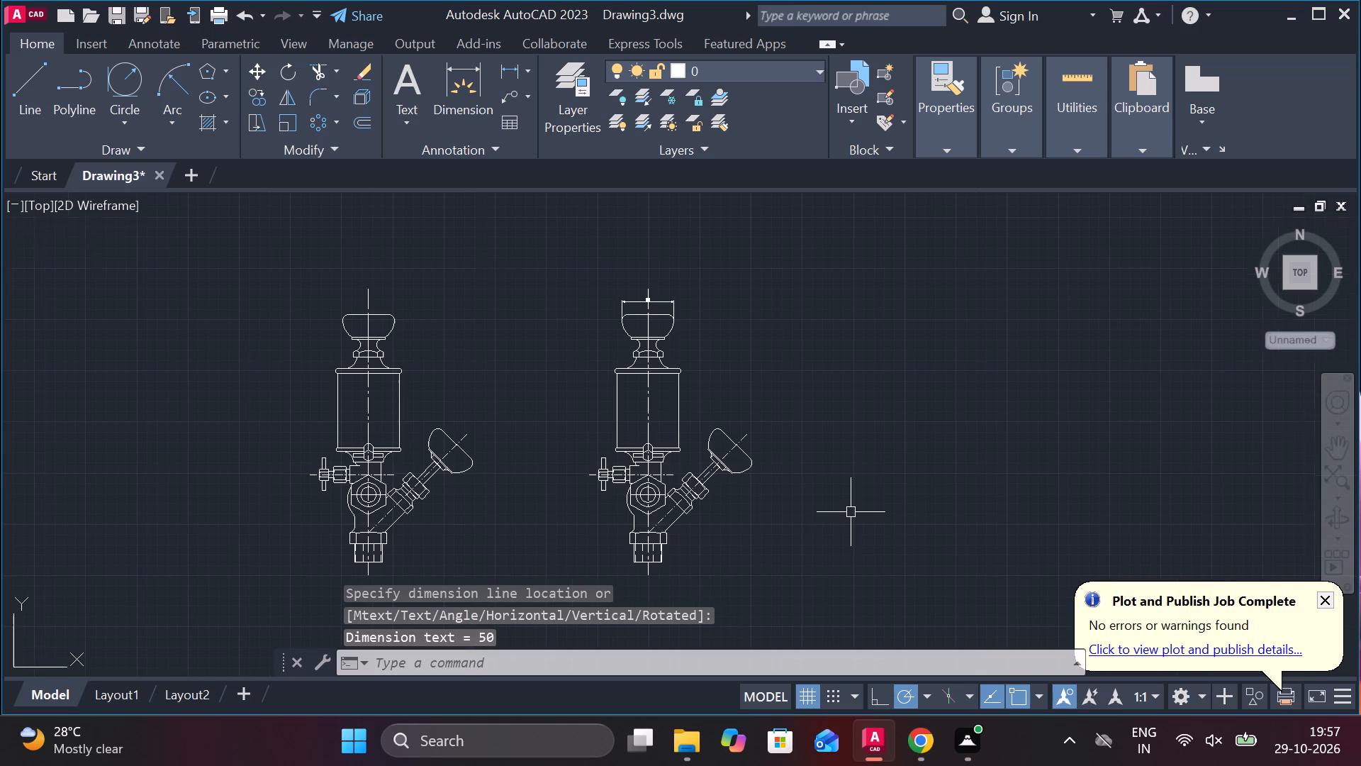
pyautogui.moveTo(784, 506); pyautogui.dragTo(766, 499, button='middle')
pyautogui.scroll(1, 762, 483)
pyautogui.middleClick(762, 483)
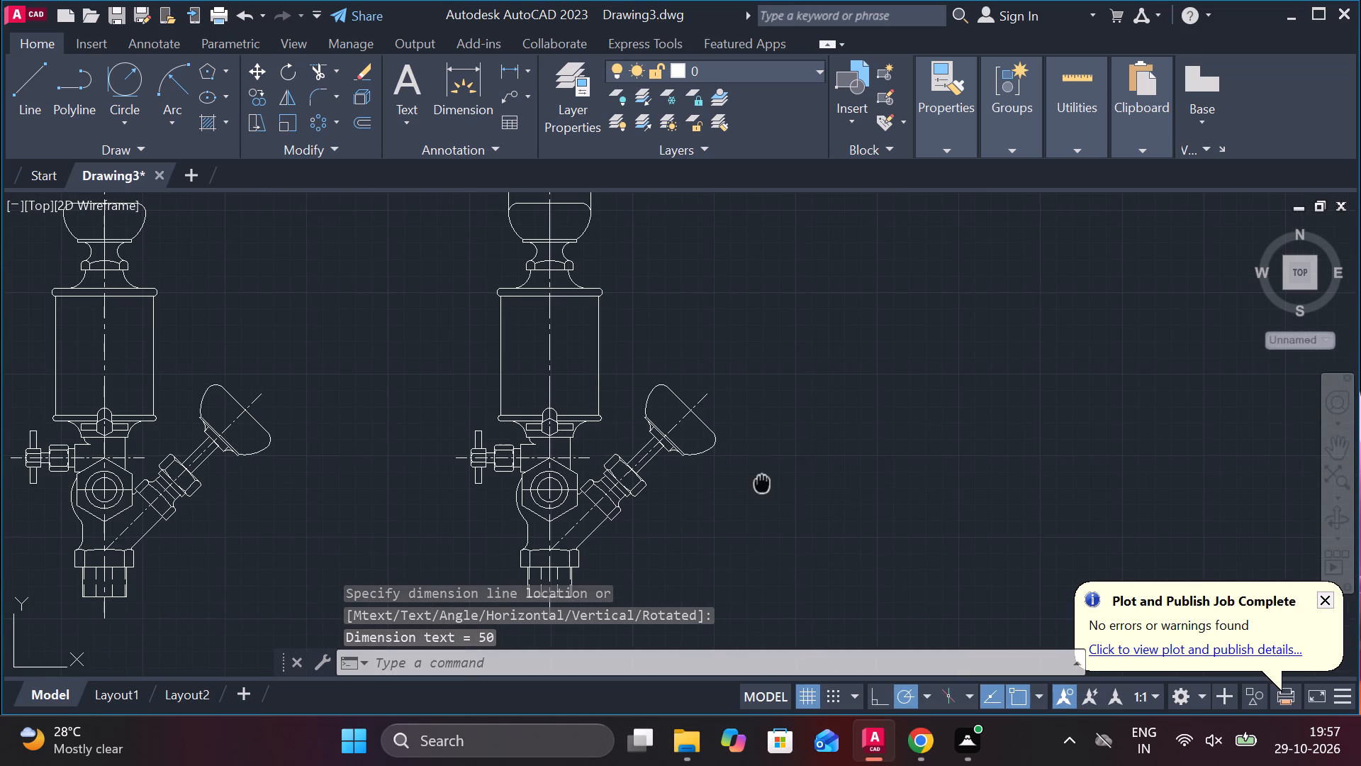
pyautogui.scroll(-1, 775, 446)
pyautogui.moveTo(787, 428); pyautogui.dragTo(799, 429, button='middle')
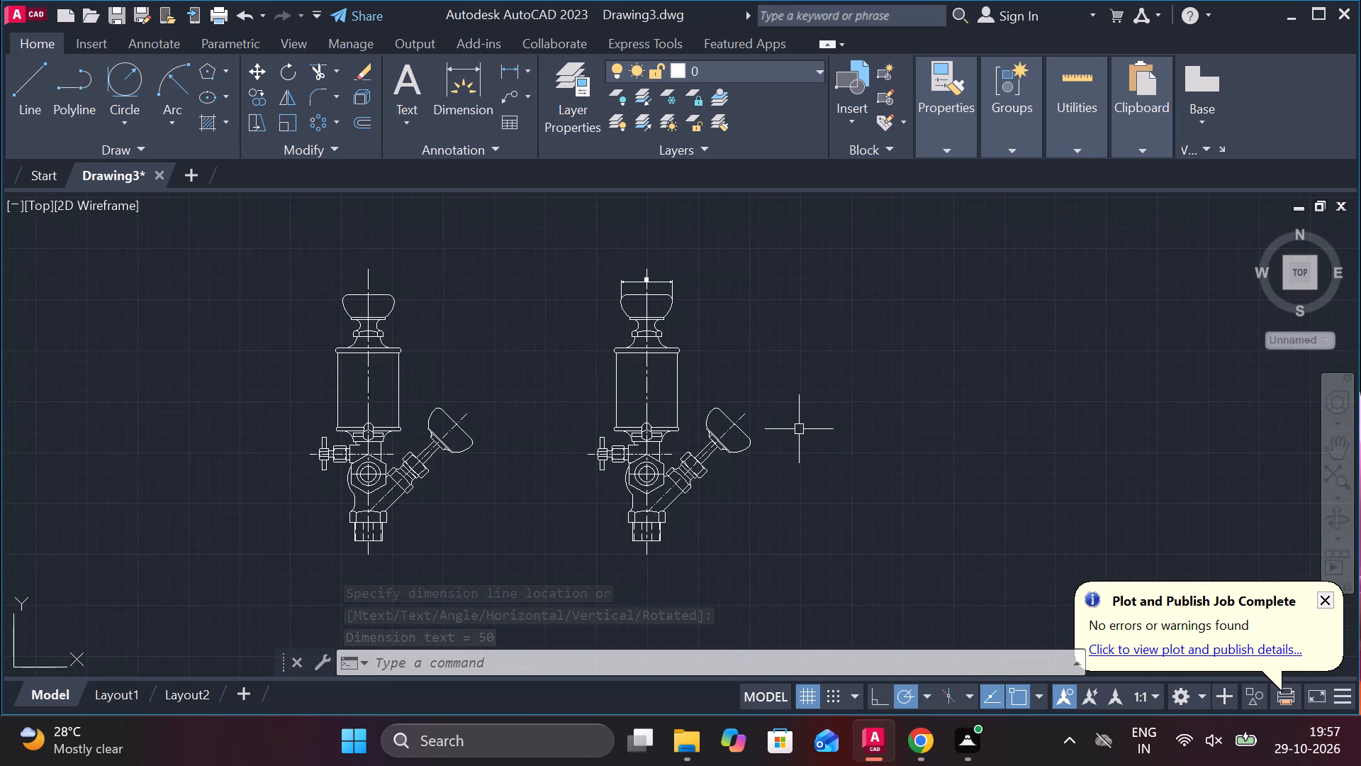
pyautogui.write('D')
pyautogui.press('space')
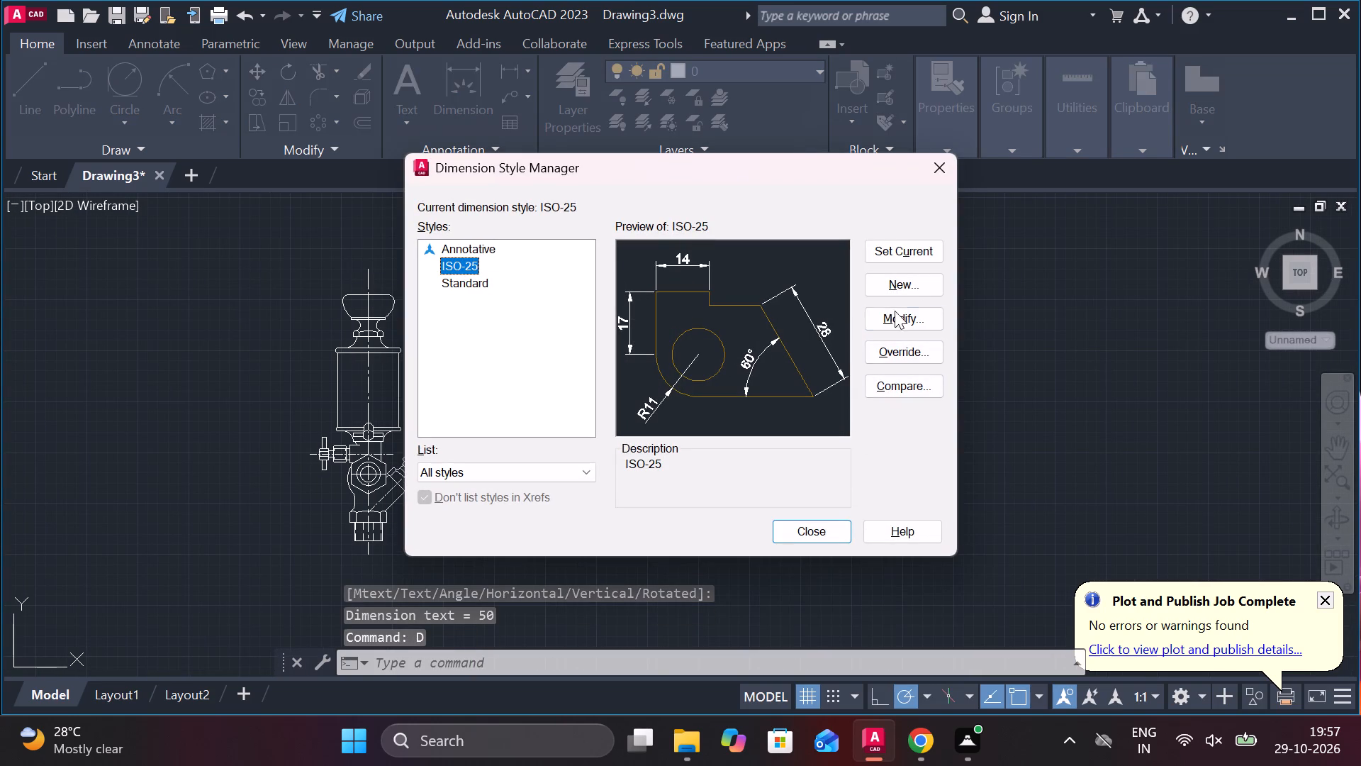
pyautogui.click(925, 311)
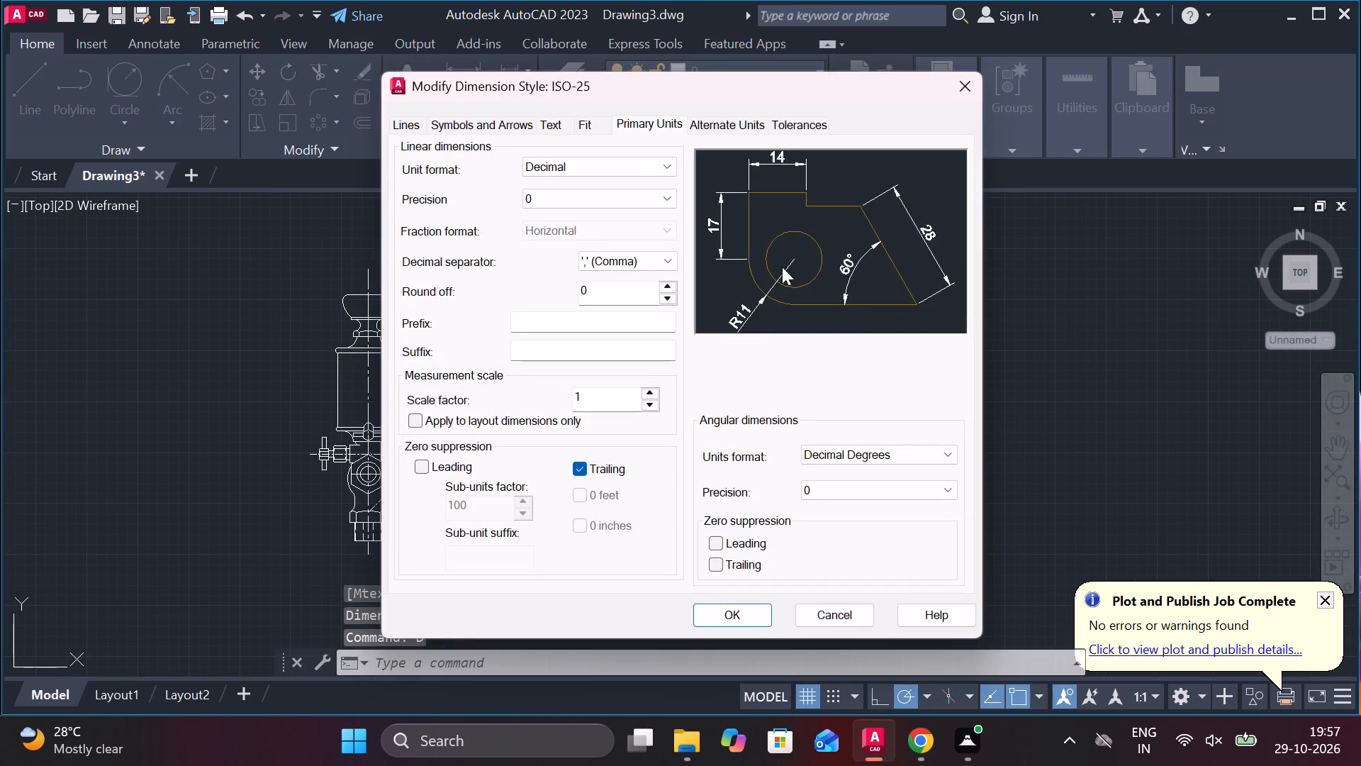
pyautogui.click(489, 133)
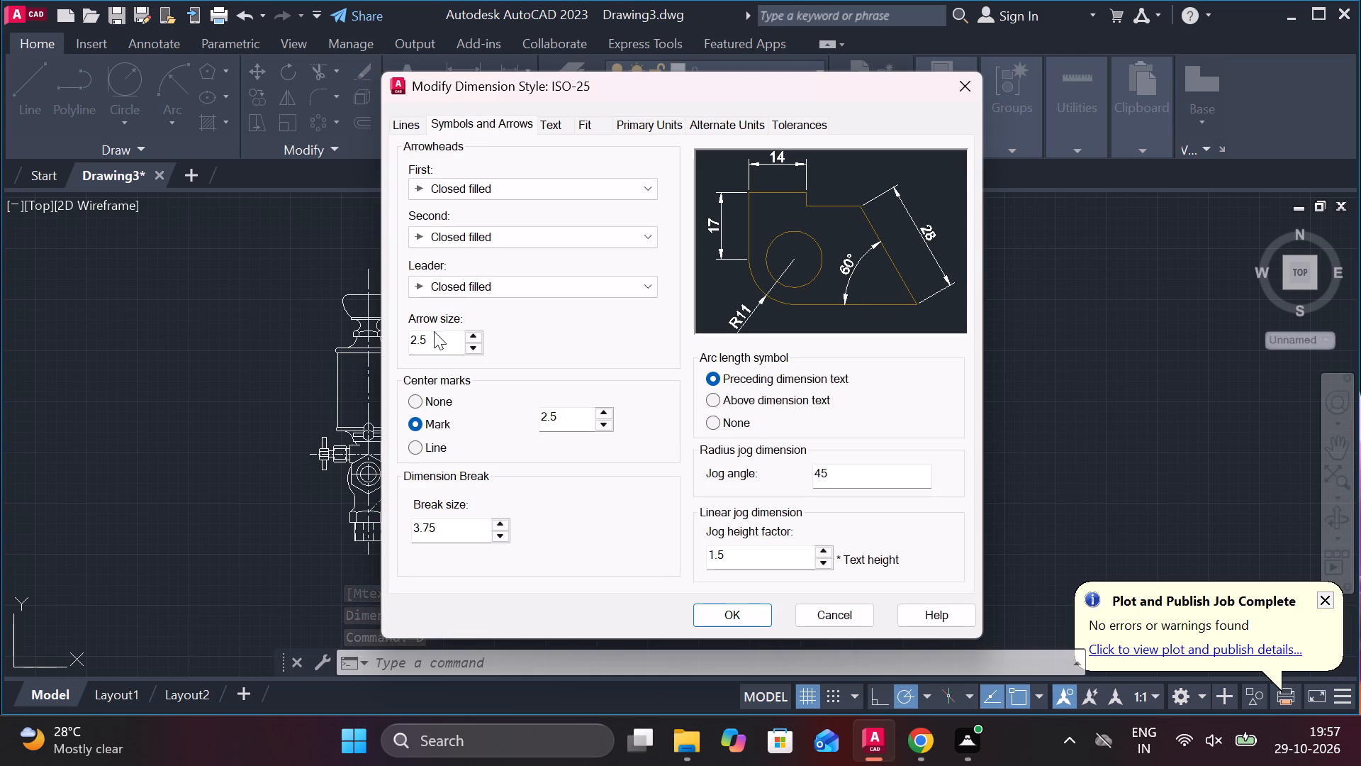
pyautogui.click(432, 344)
pyautogui.moveTo(427, 343); pyautogui.dragTo(351, 337)
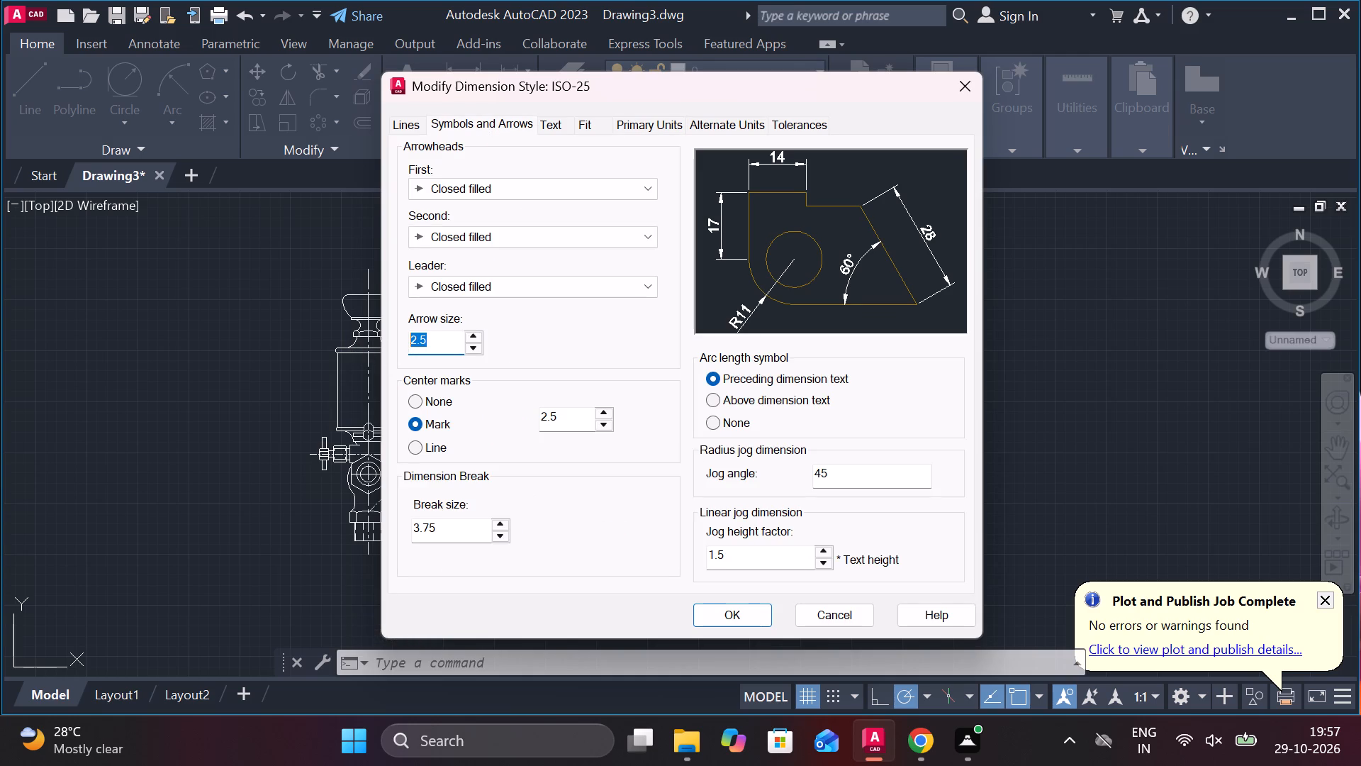
pyautogui.press('4')
pyautogui.click(546, 123)
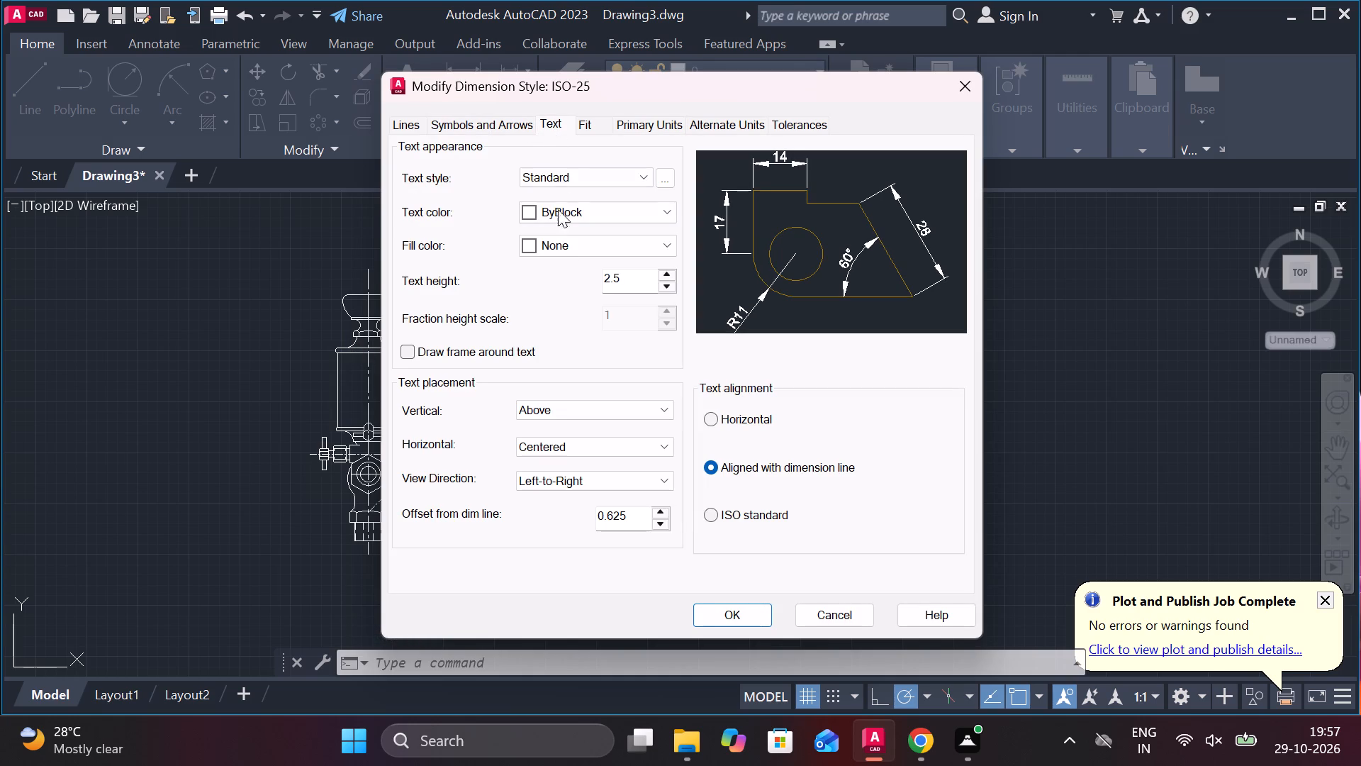
pyautogui.moveTo(633, 282); pyautogui.dragTo(578, 282)
pyautogui.press('5')
pyautogui.click(715, 514)
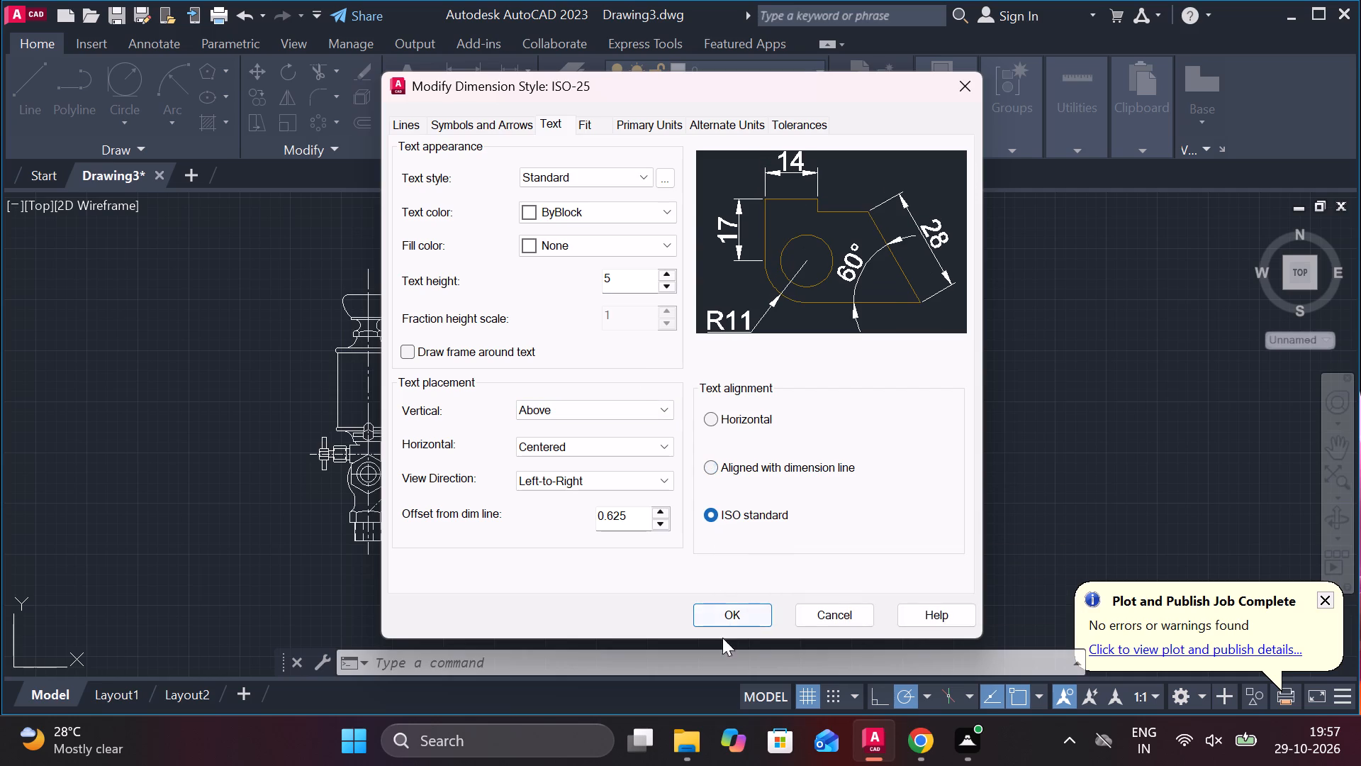
pyautogui.click(717, 623)
pyautogui.click(935, 243)
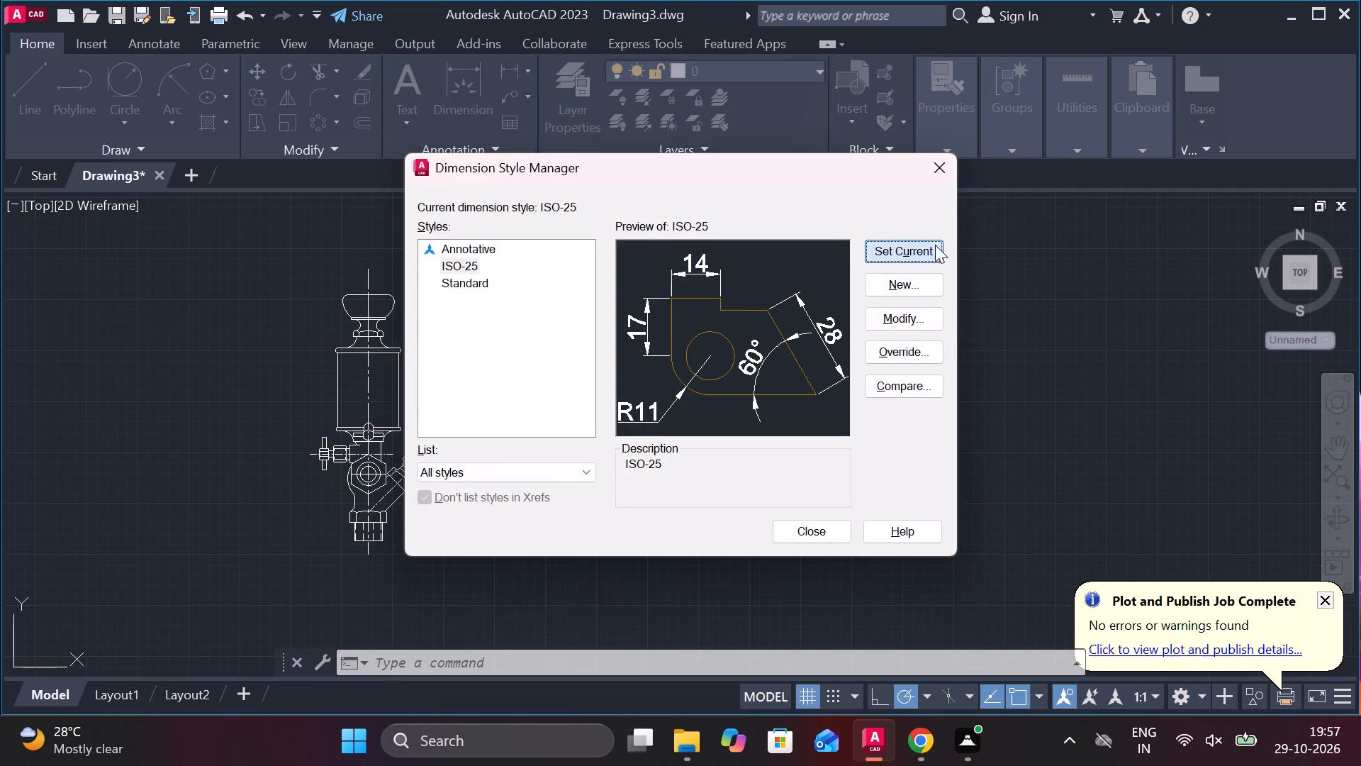
pyautogui.click(810, 543)
# Shorten the upper end of the original valve's vertical centreline so it stops below the top cap's dimension line.
pyautogui.scroll(2, 659, 372)
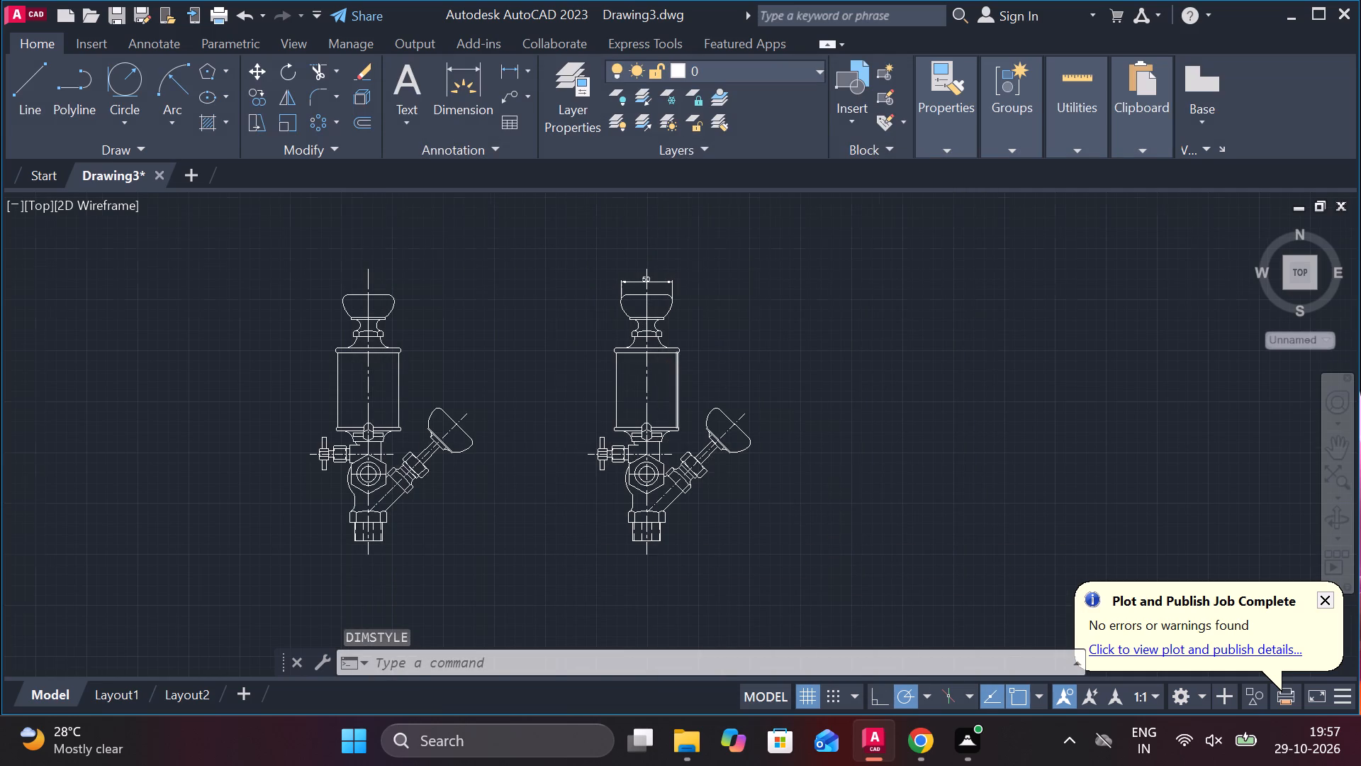
pyautogui.scroll(1, 659, 372)
pyautogui.scroll(-2, 659, 372)
pyautogui.moveTo(659, 372); pyautogui.dragTo(646, 427, button='middle')
pyautogui.scroll(3, 607, 284)
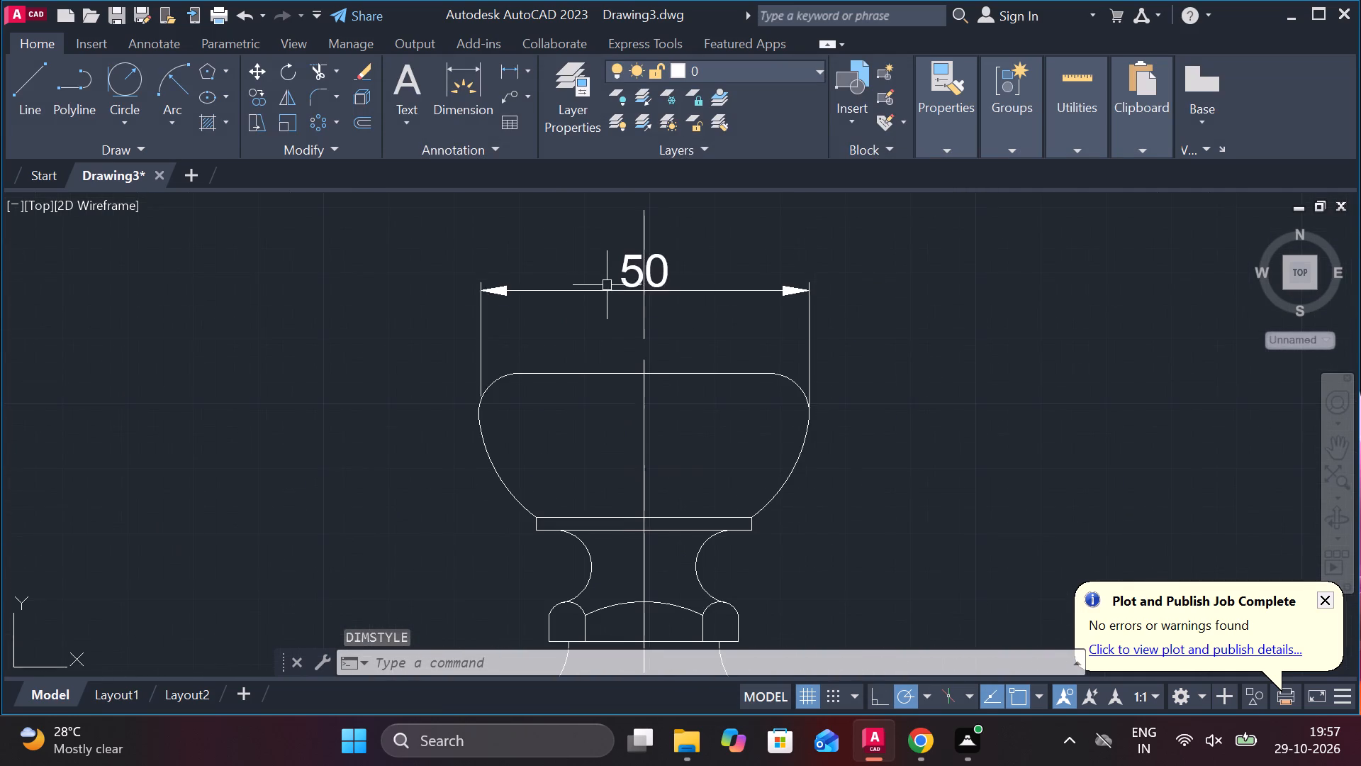
pyautogui.click(649, 220)
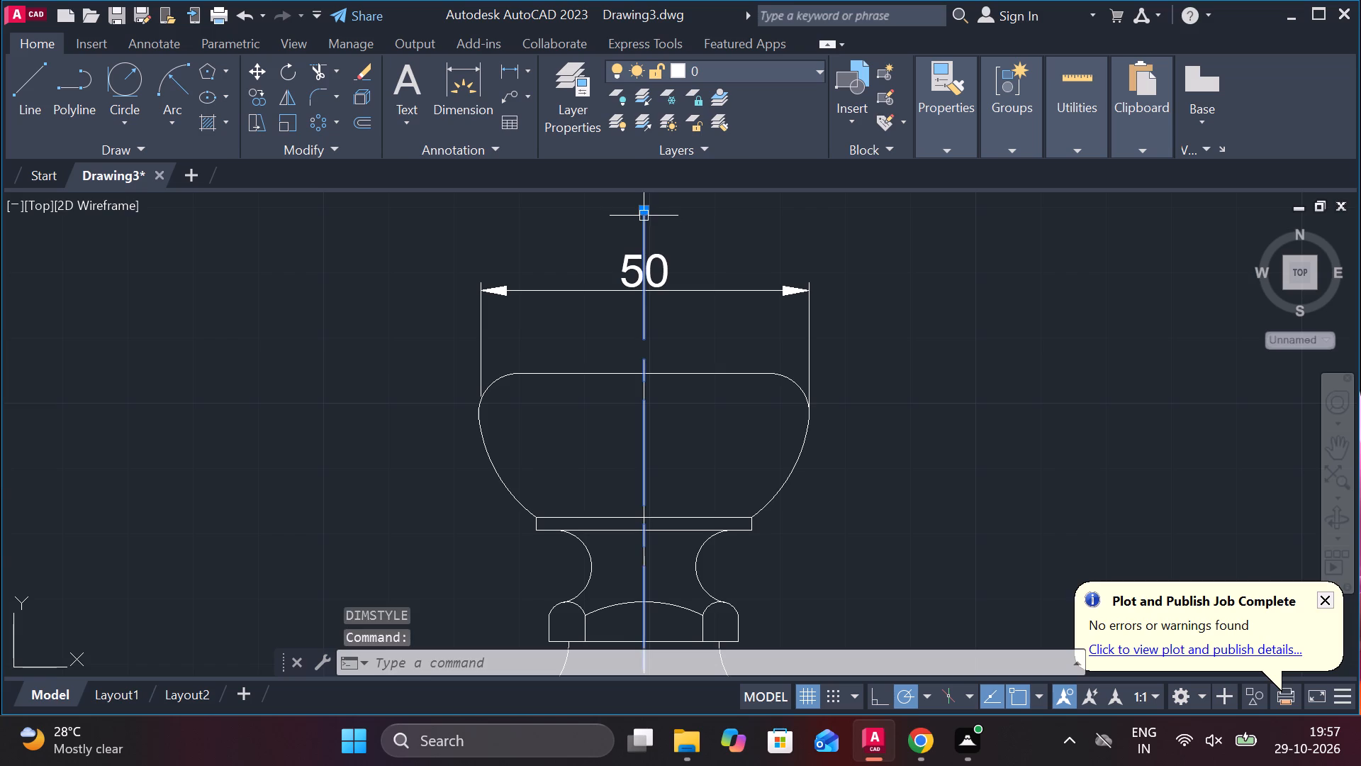
pyautogui.click(646, 209)
pyautogui.click(638, 306)
pyautogui.press('Escape')
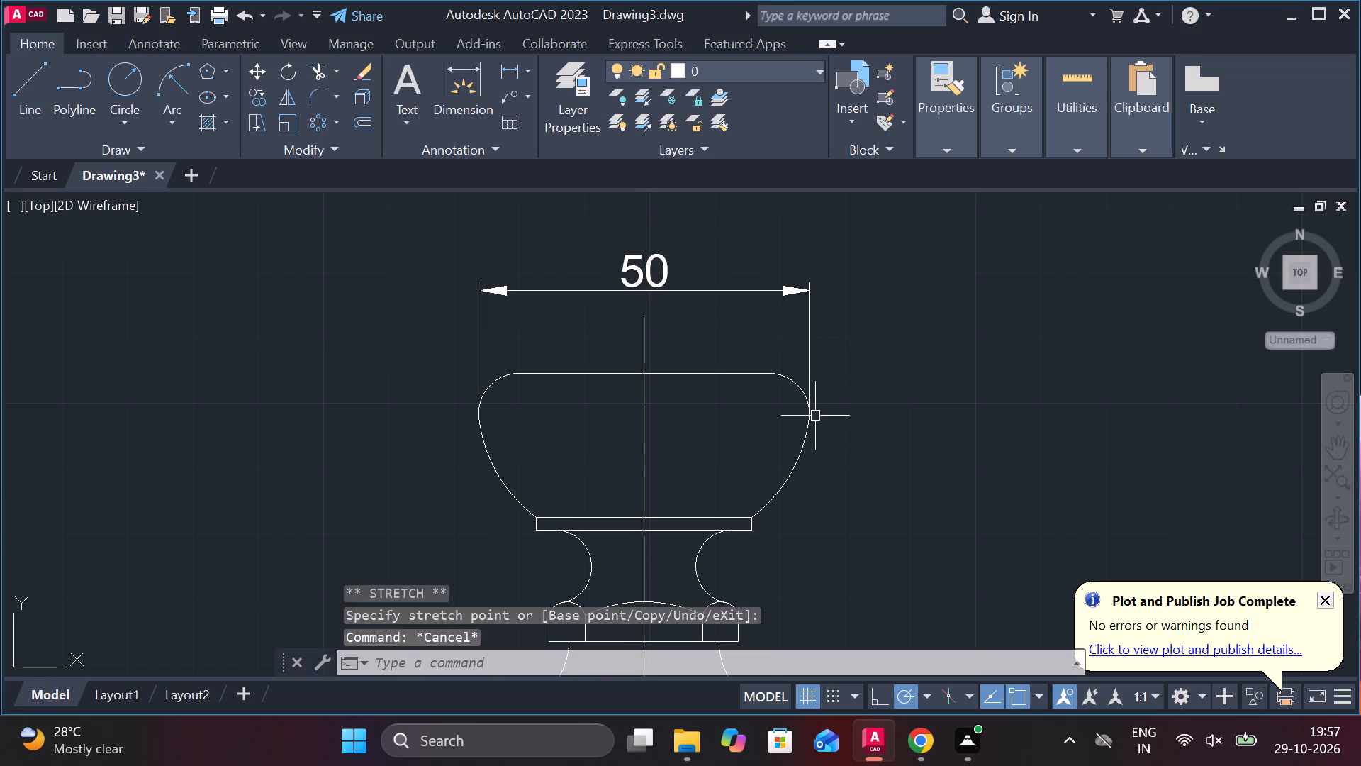
# Open the text of the top cap's width dimension for editing.
pyautogui.click(512, 64)
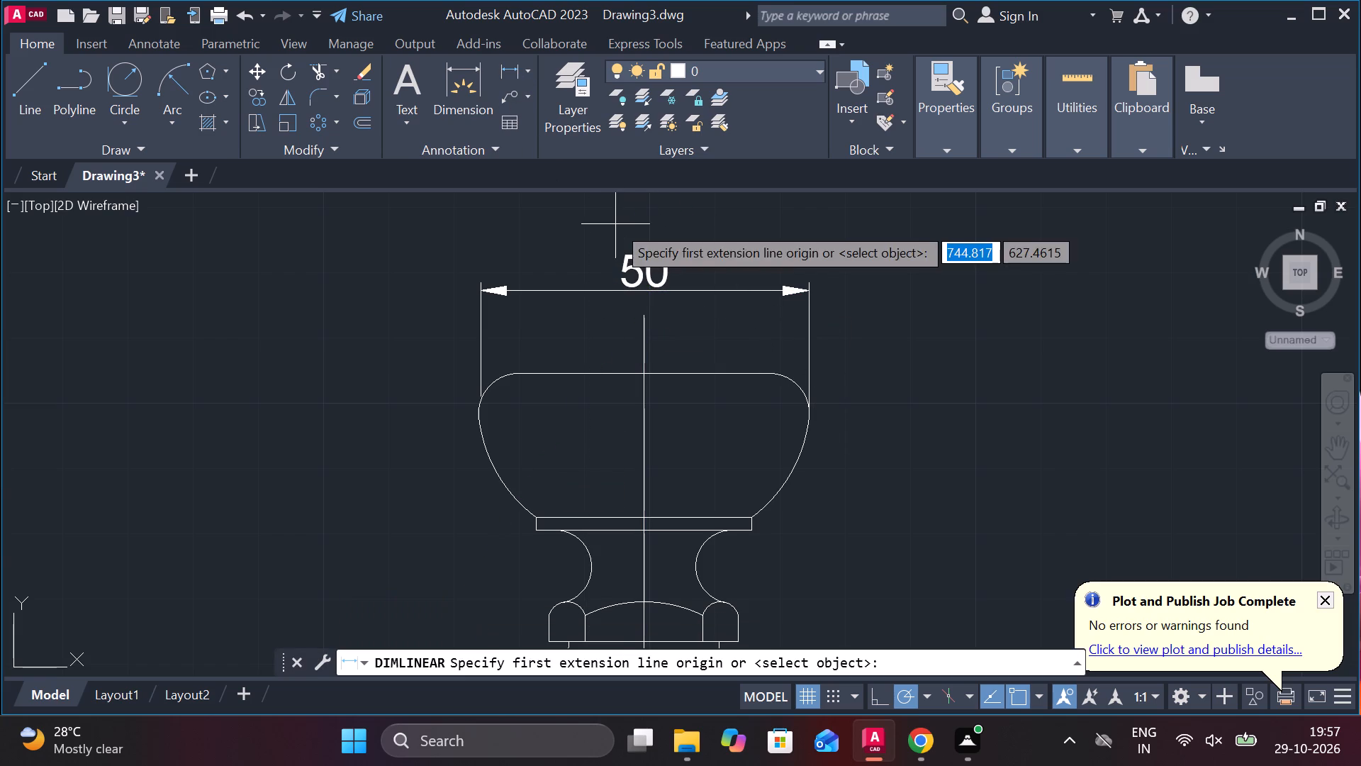
pyautogui.press('Escape')
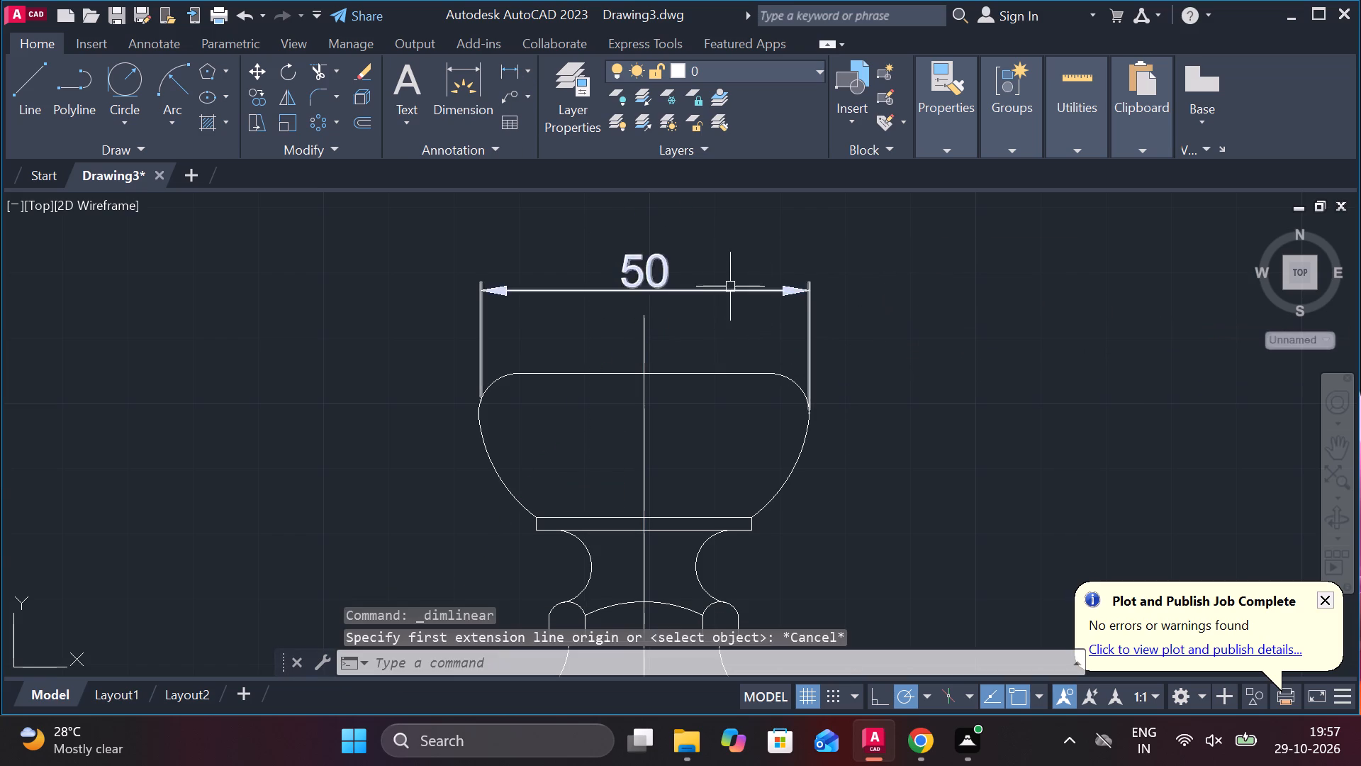
pyautogui.doubleClick(668, 268)
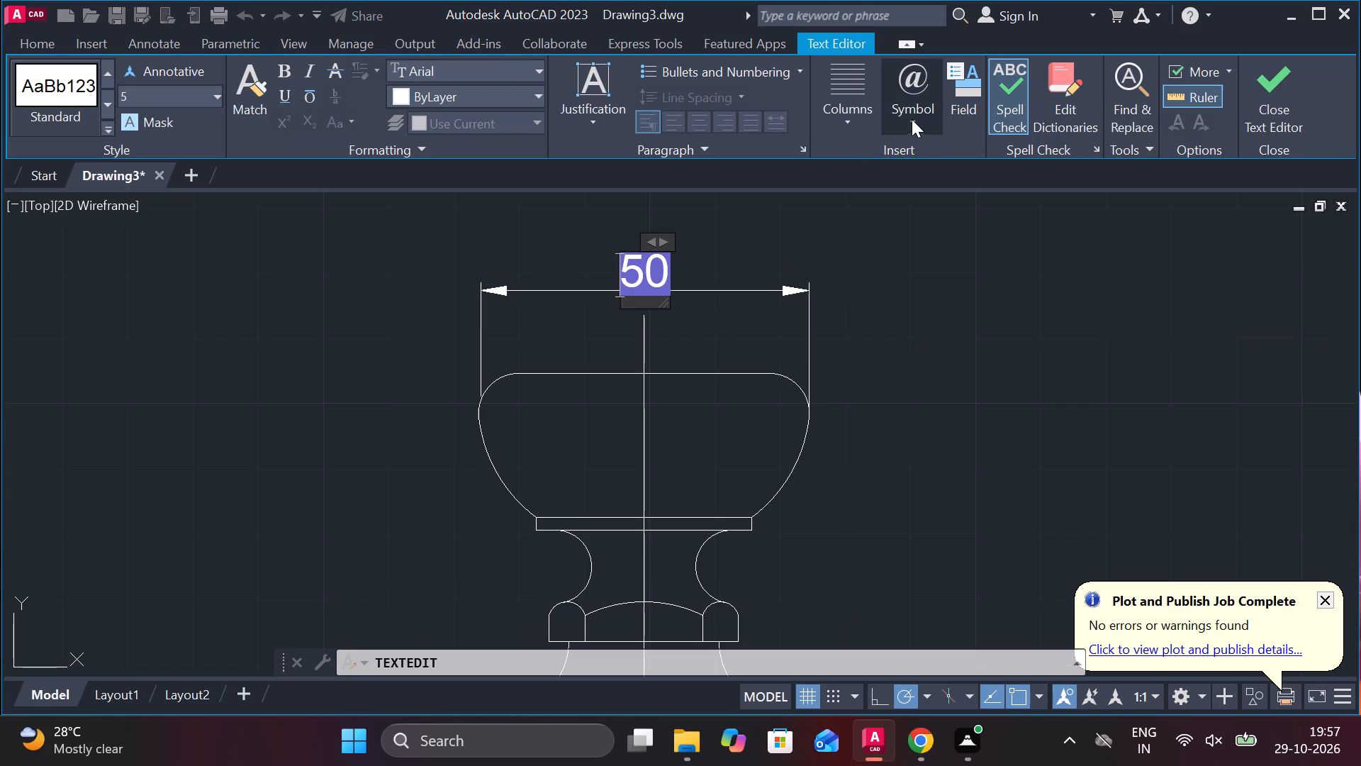
# Insert a diameter symbol before the value in the top cap's width dimension text and finish the text edit.
pyautogui.click(909, 118)
pyautogui.click(950, 208)
pyautogui.press('Escape')
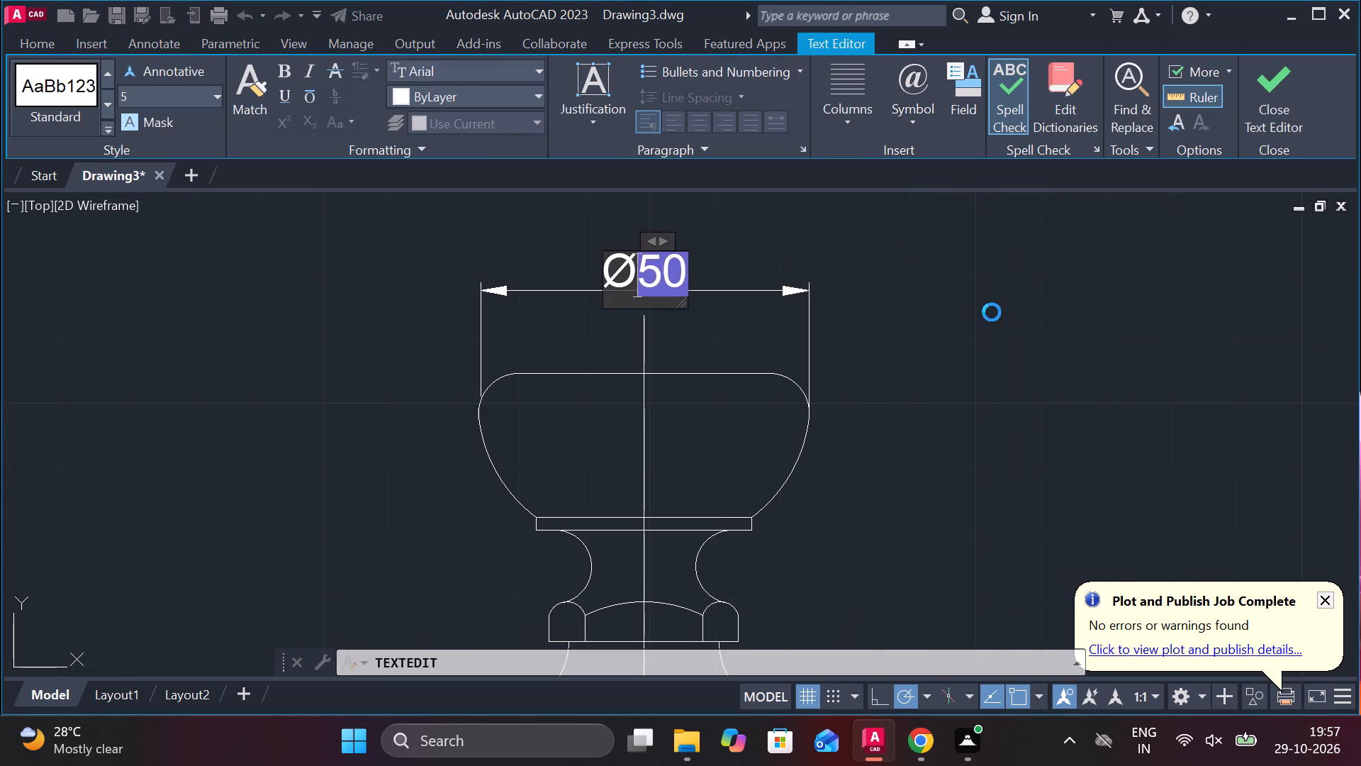
pyautogui.click(914, 274)
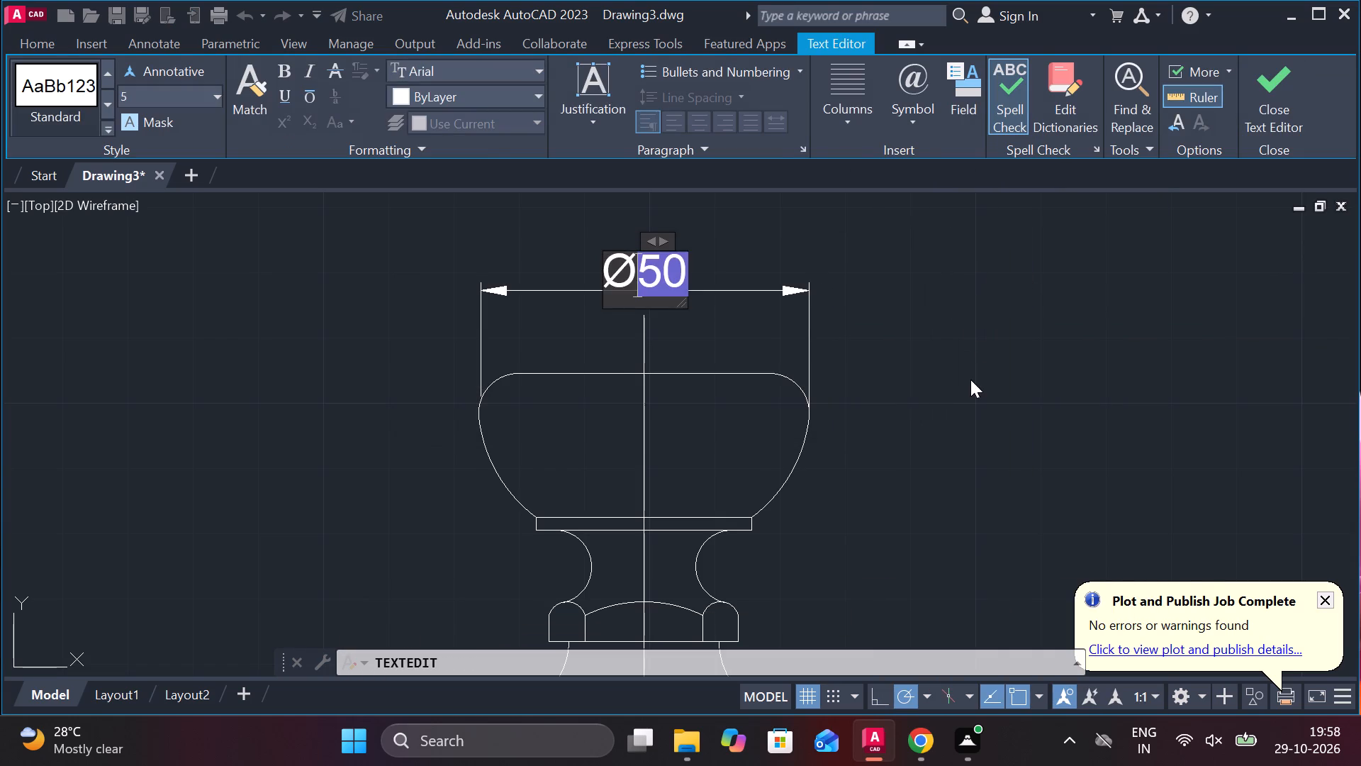
pyautogui.click(970, 379)
pyautogui.press('Escape')
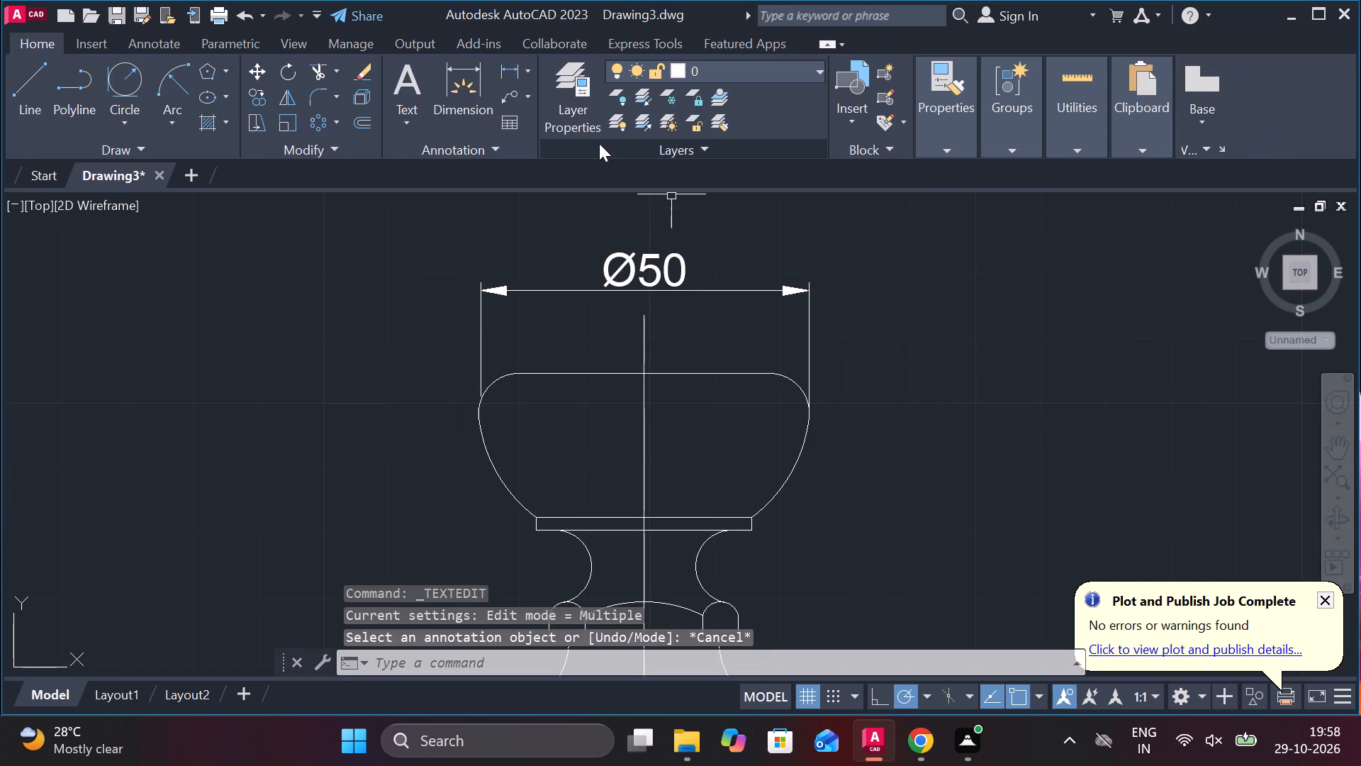
# Add a vertical linear dimension from the body flange's top edge to the top cap's upper edge, placed left of the valve.
pyautogui.click(508, 79)
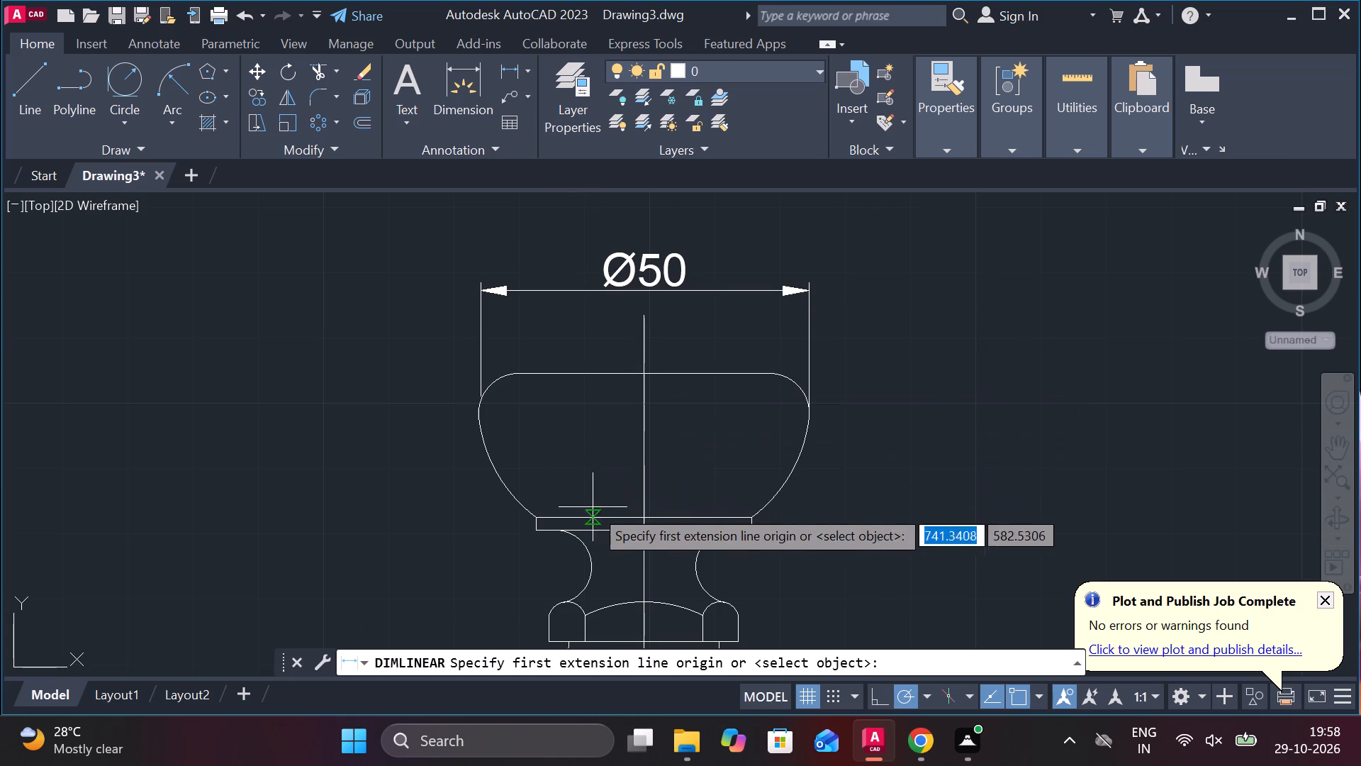
pyautogui.moveTo(614, 565); pyautogui.dragTo(593, 506, button='middle')
pyautogui.moveTo(612, 555); pyautogui.dragTo(608, 536, button='middle')
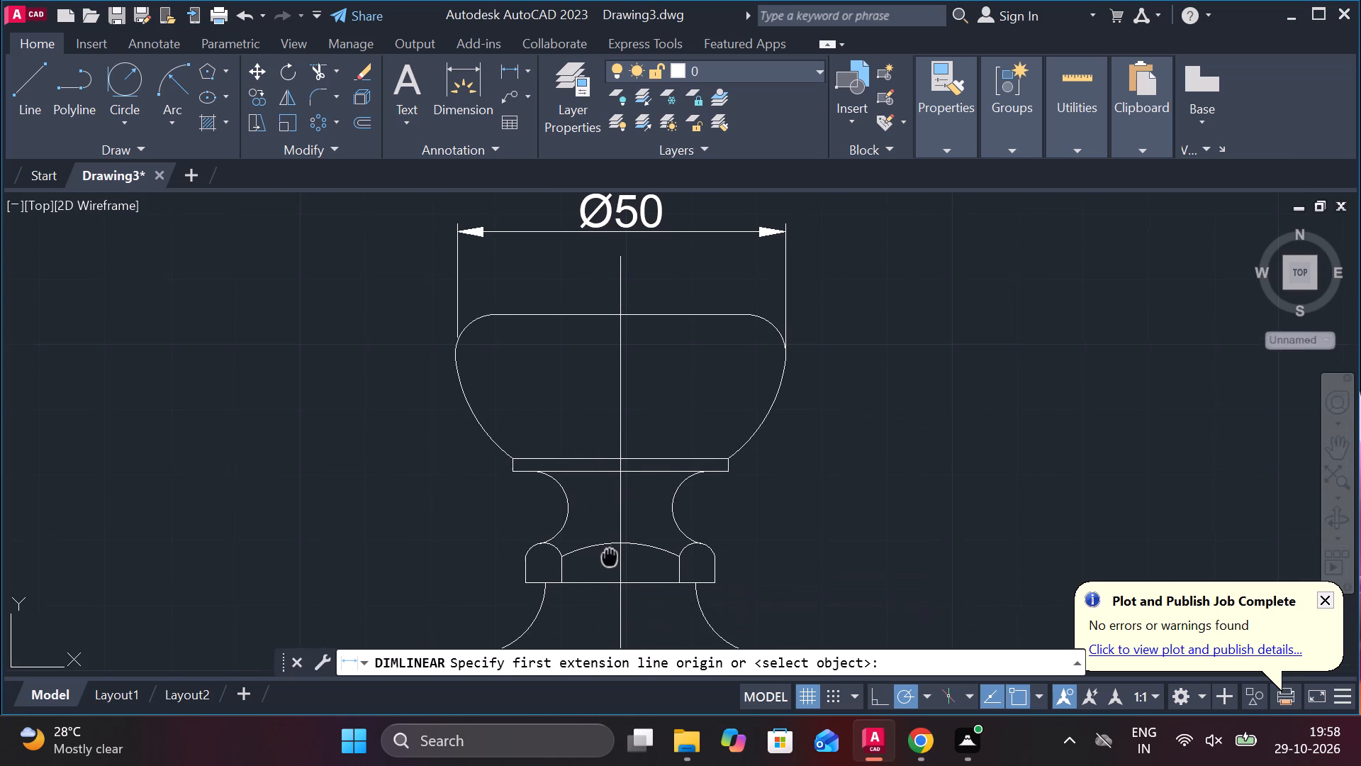
pyautogui.moveTo(608, 536); pyautogui.dragTo(603, 360, button='middle')
pyautogui.click(544, 457)
pyautogui.scroll(-2, 543, 443)
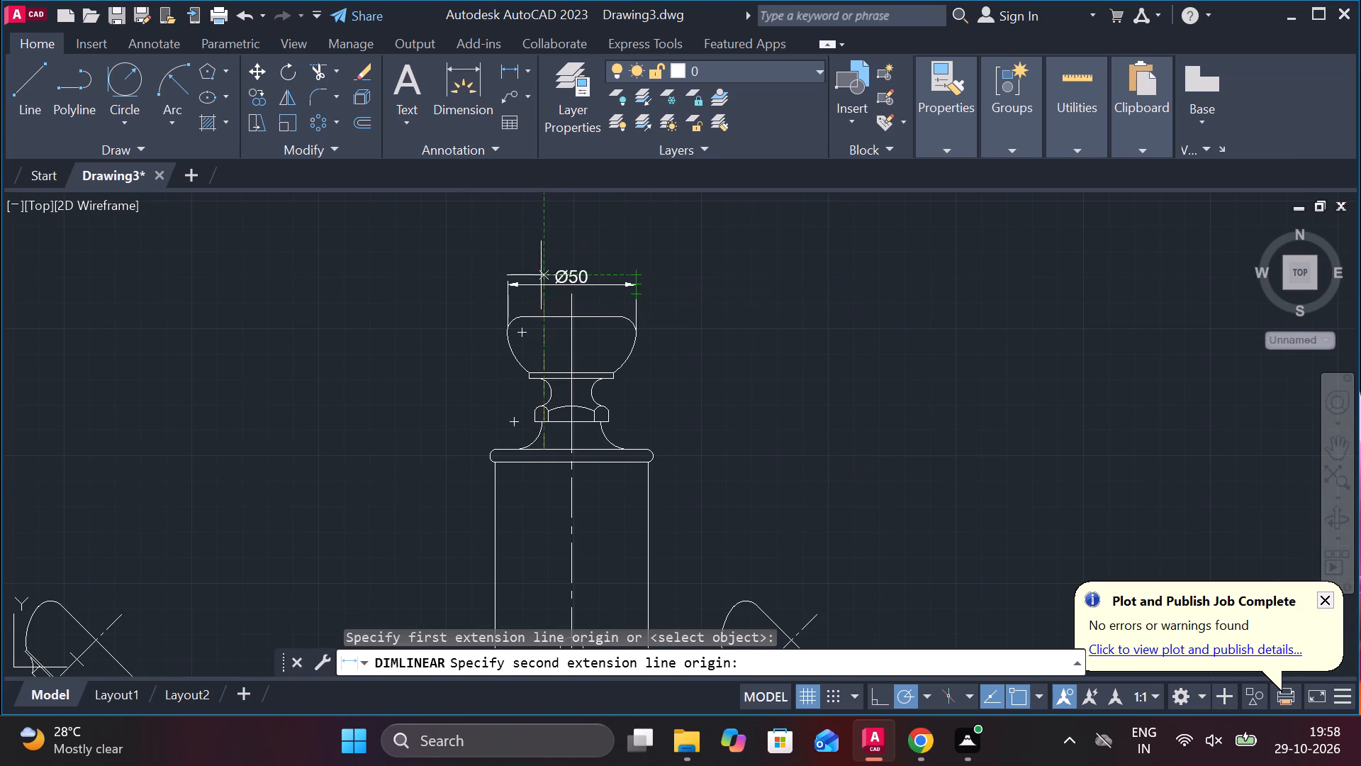
pyautogui.click(550, 323)
pyautogui.scroll(2, 487, 384)
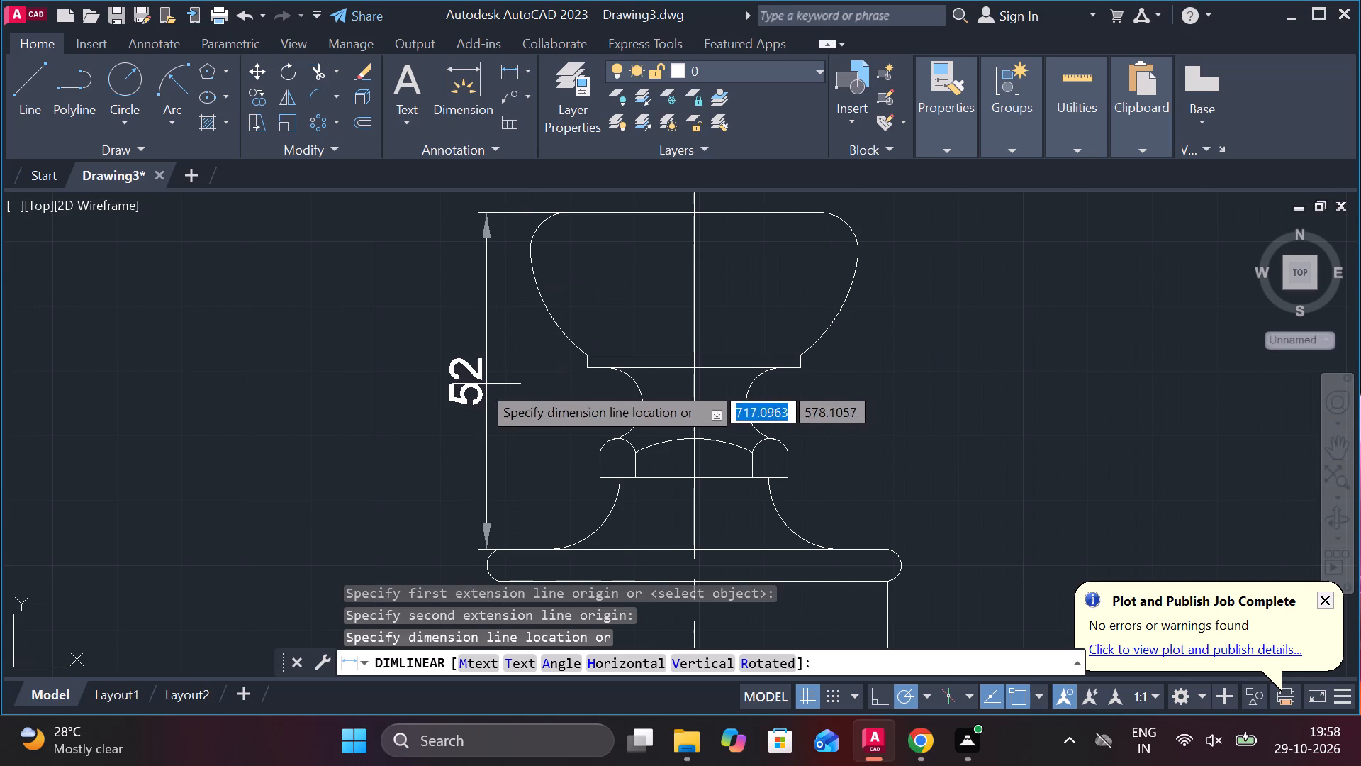
pyautogui.click(313, 412)
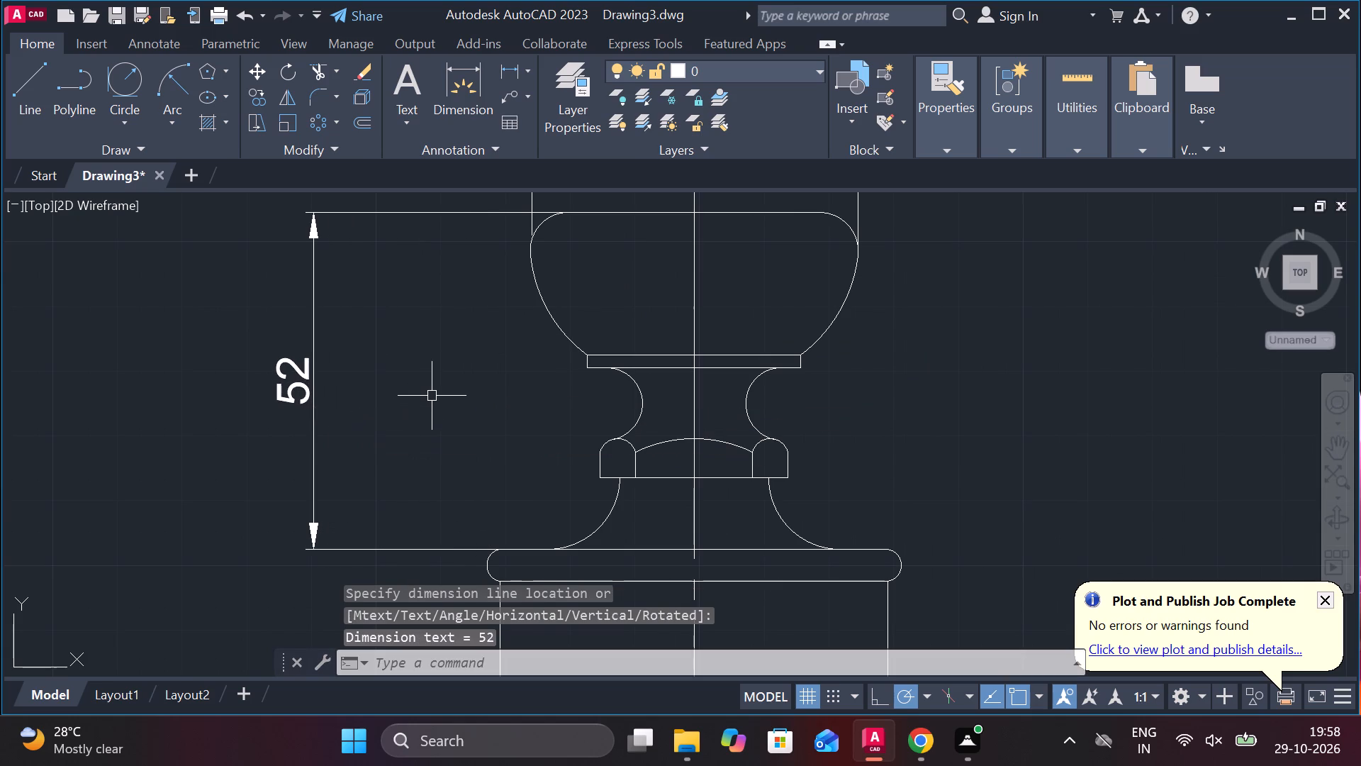
# Add a vertical linear dimension from the cap's top edge to the thin collar's upper edge, placed inside the overall vertical dimension.
pyautogui.press('space')
pyautogui.click(490, 215)
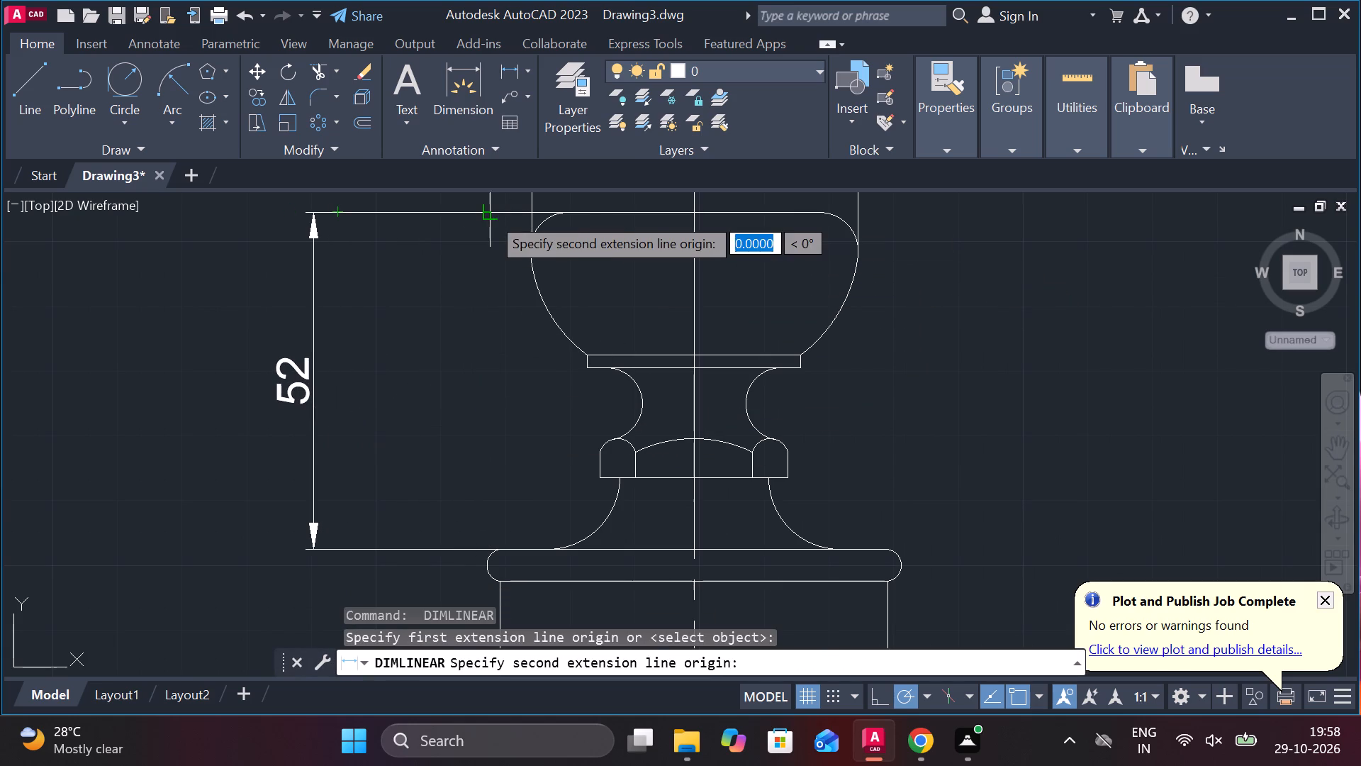
pyautogui.click(649, 342)
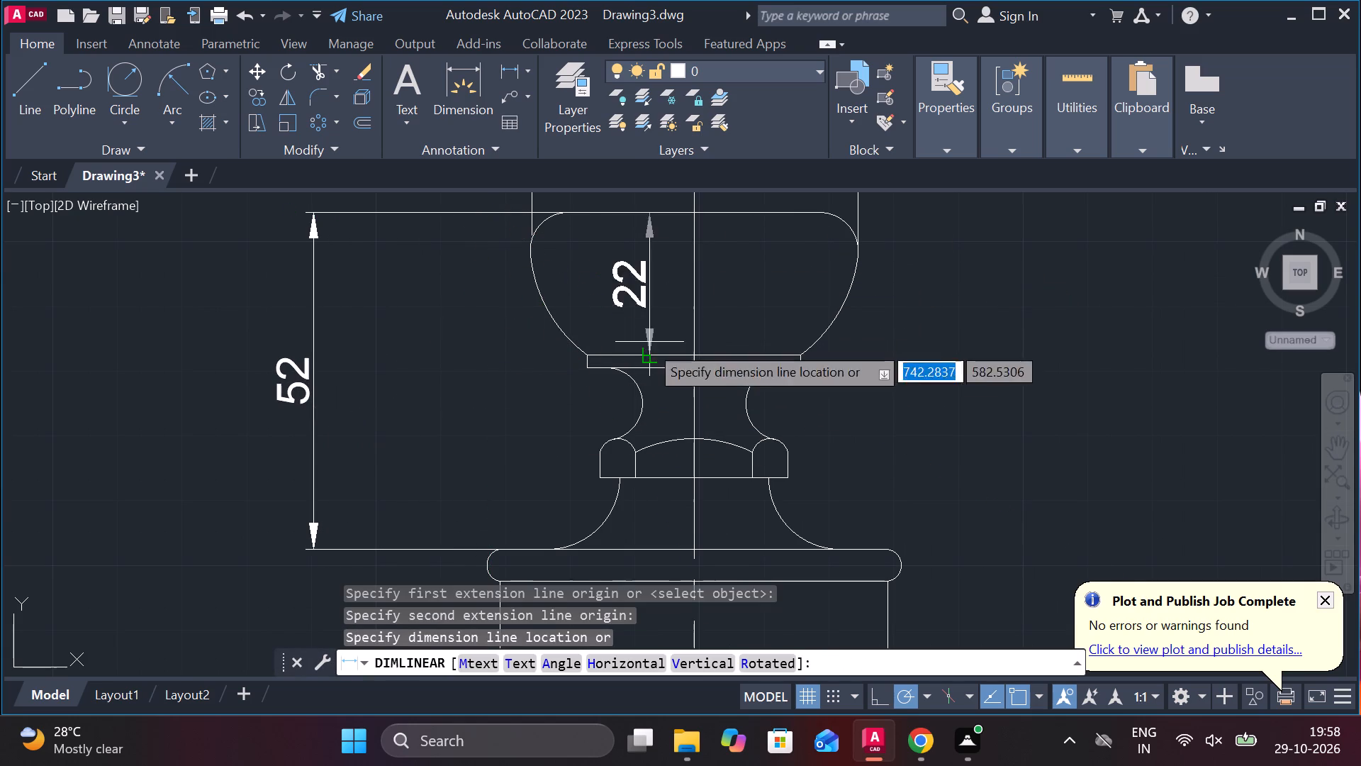
pyautogui.click(418, 311)
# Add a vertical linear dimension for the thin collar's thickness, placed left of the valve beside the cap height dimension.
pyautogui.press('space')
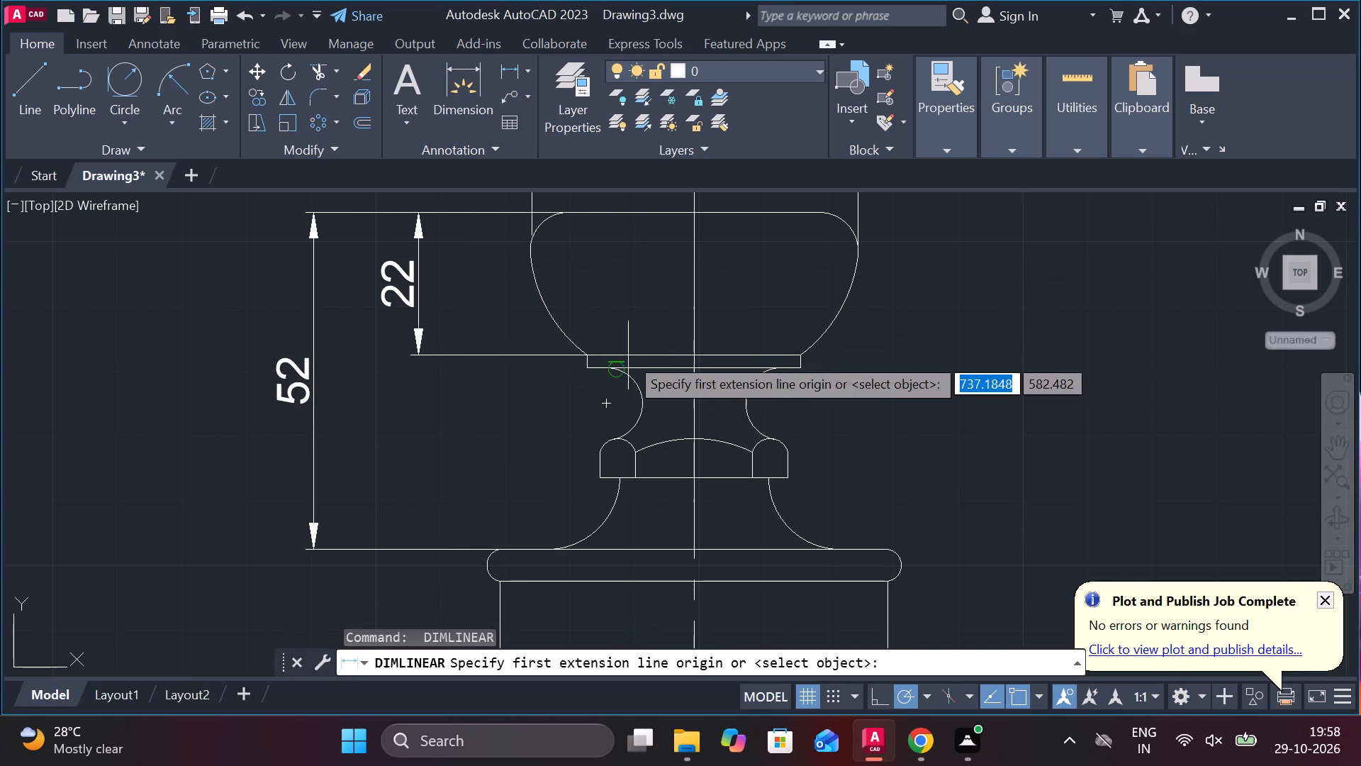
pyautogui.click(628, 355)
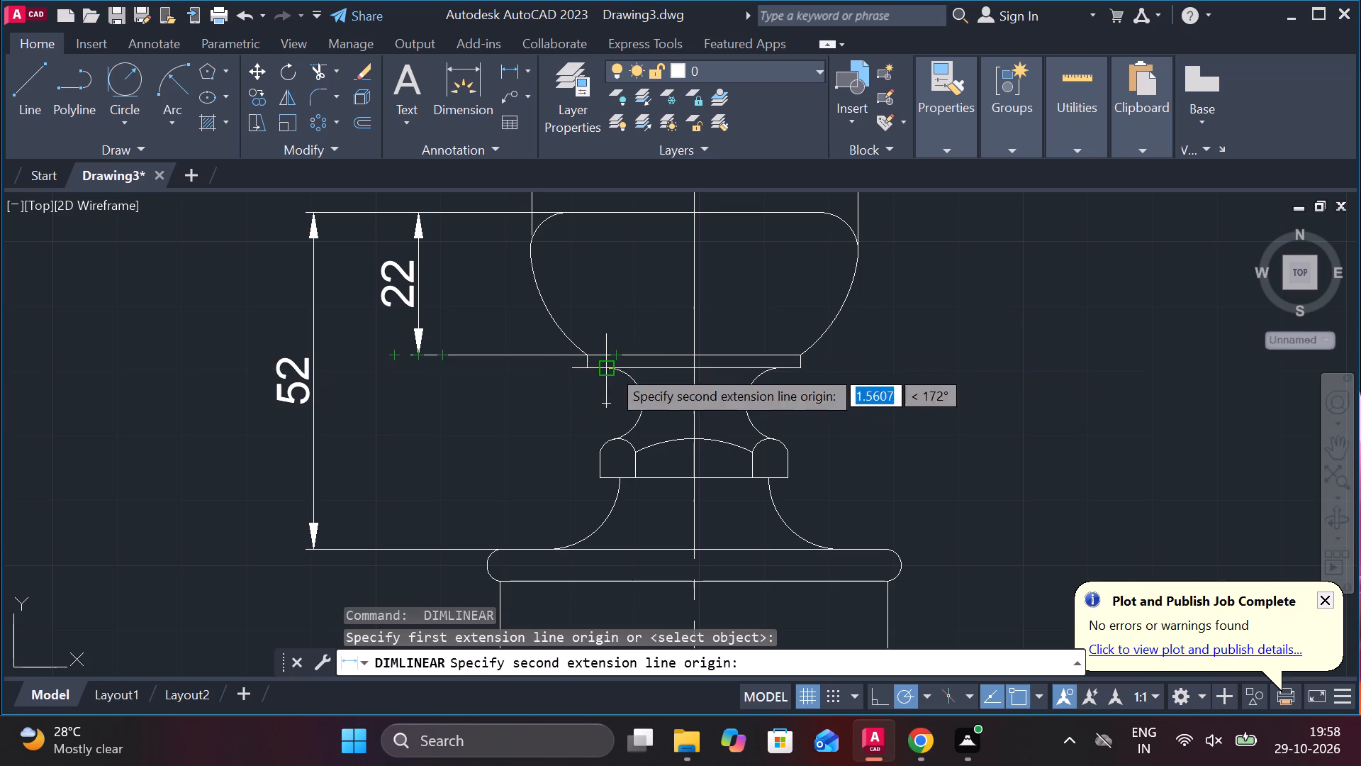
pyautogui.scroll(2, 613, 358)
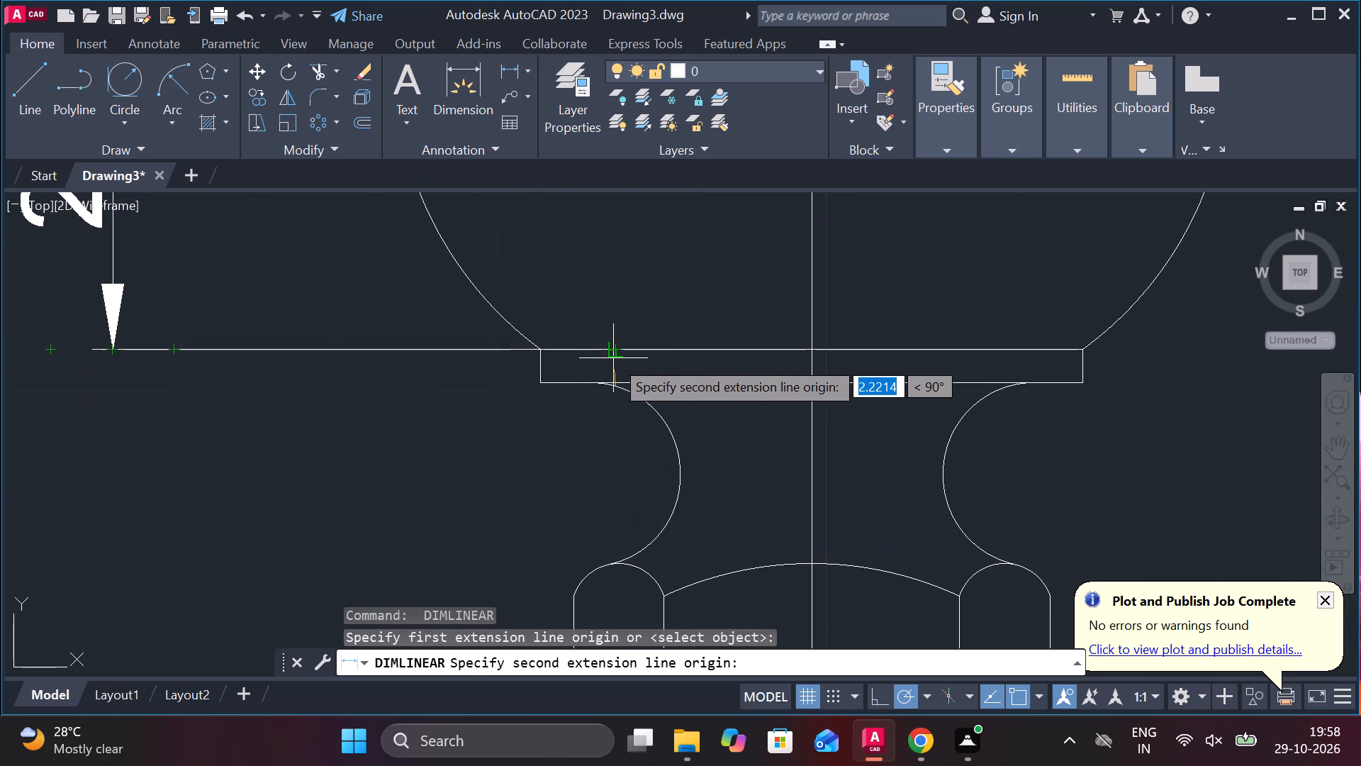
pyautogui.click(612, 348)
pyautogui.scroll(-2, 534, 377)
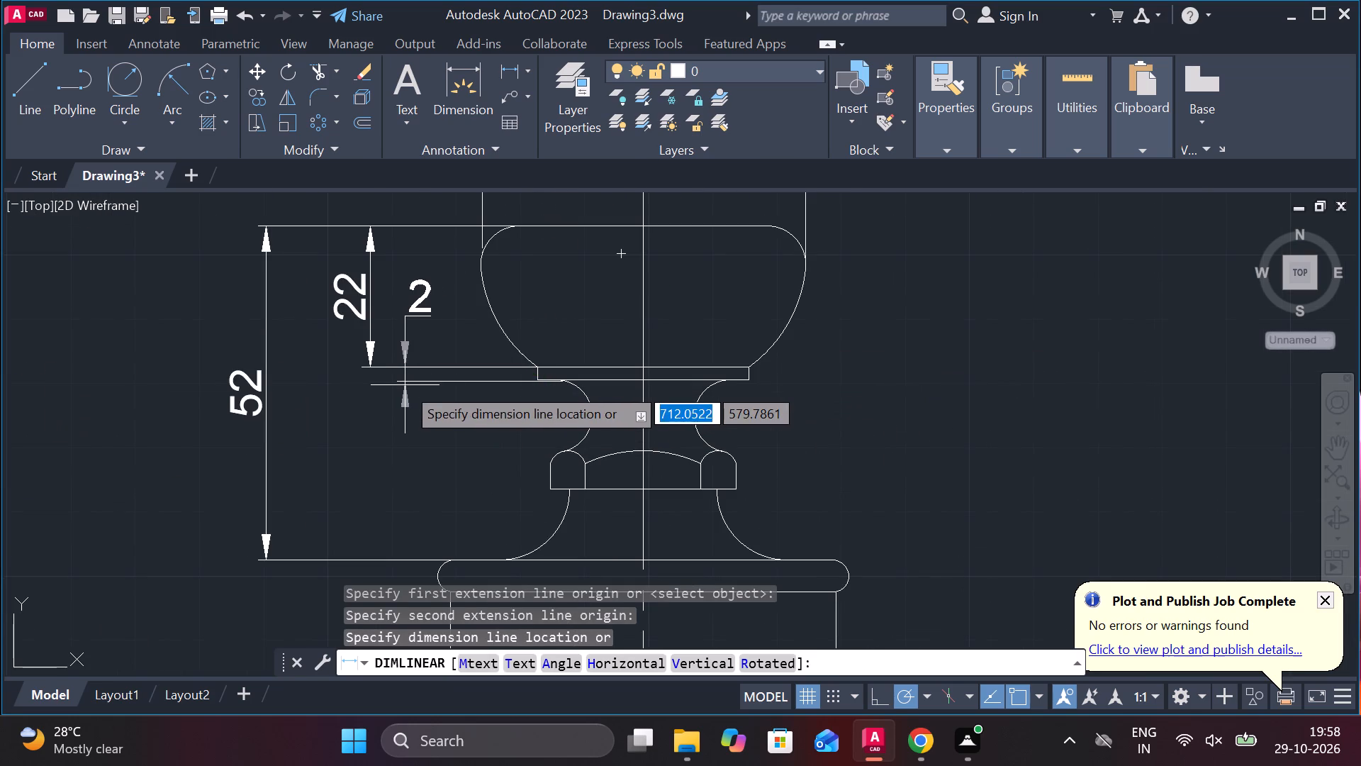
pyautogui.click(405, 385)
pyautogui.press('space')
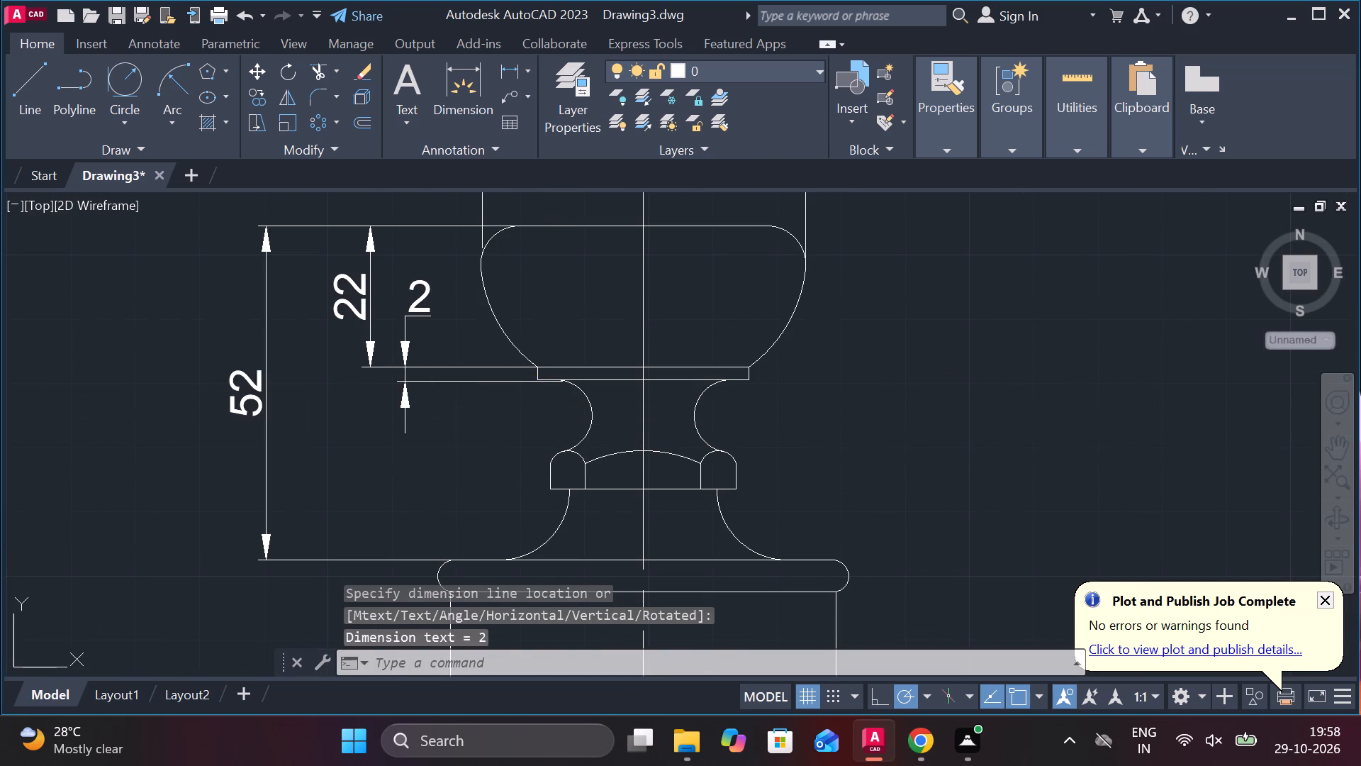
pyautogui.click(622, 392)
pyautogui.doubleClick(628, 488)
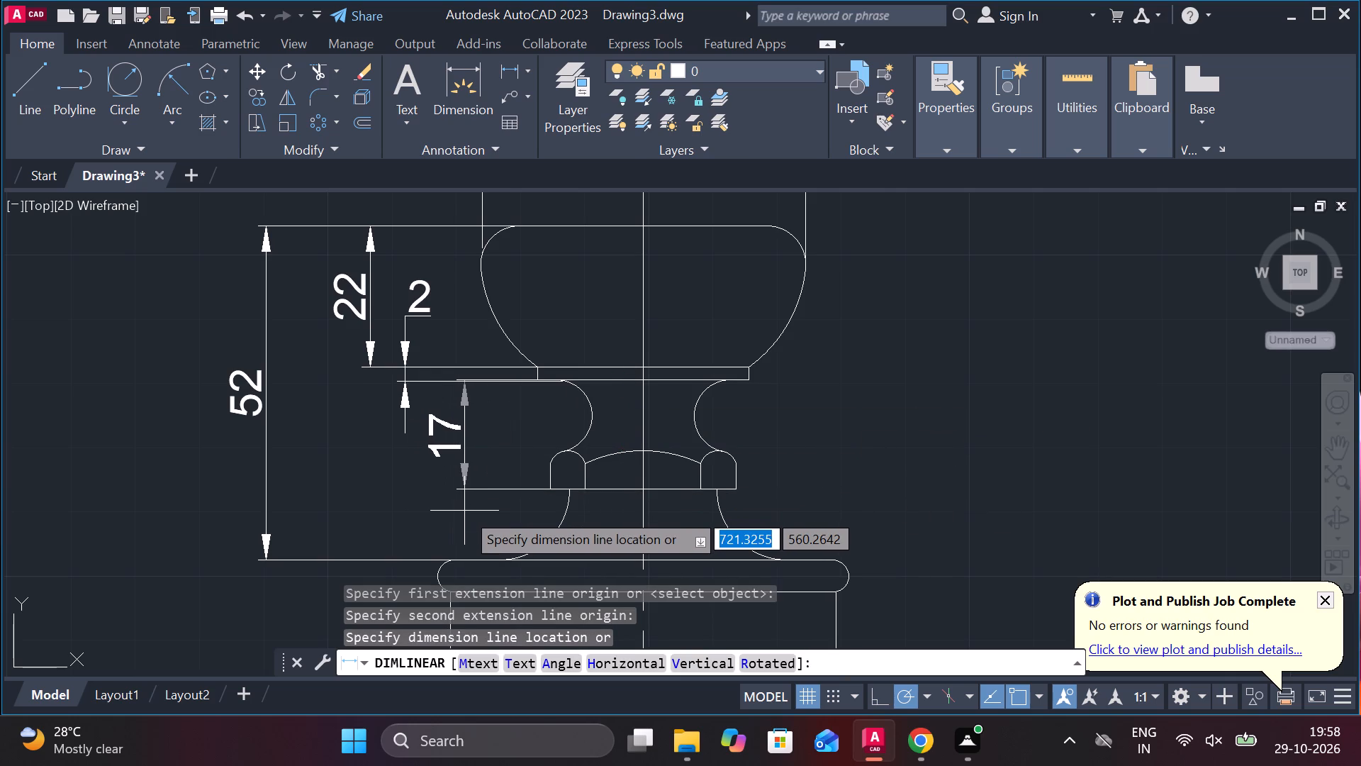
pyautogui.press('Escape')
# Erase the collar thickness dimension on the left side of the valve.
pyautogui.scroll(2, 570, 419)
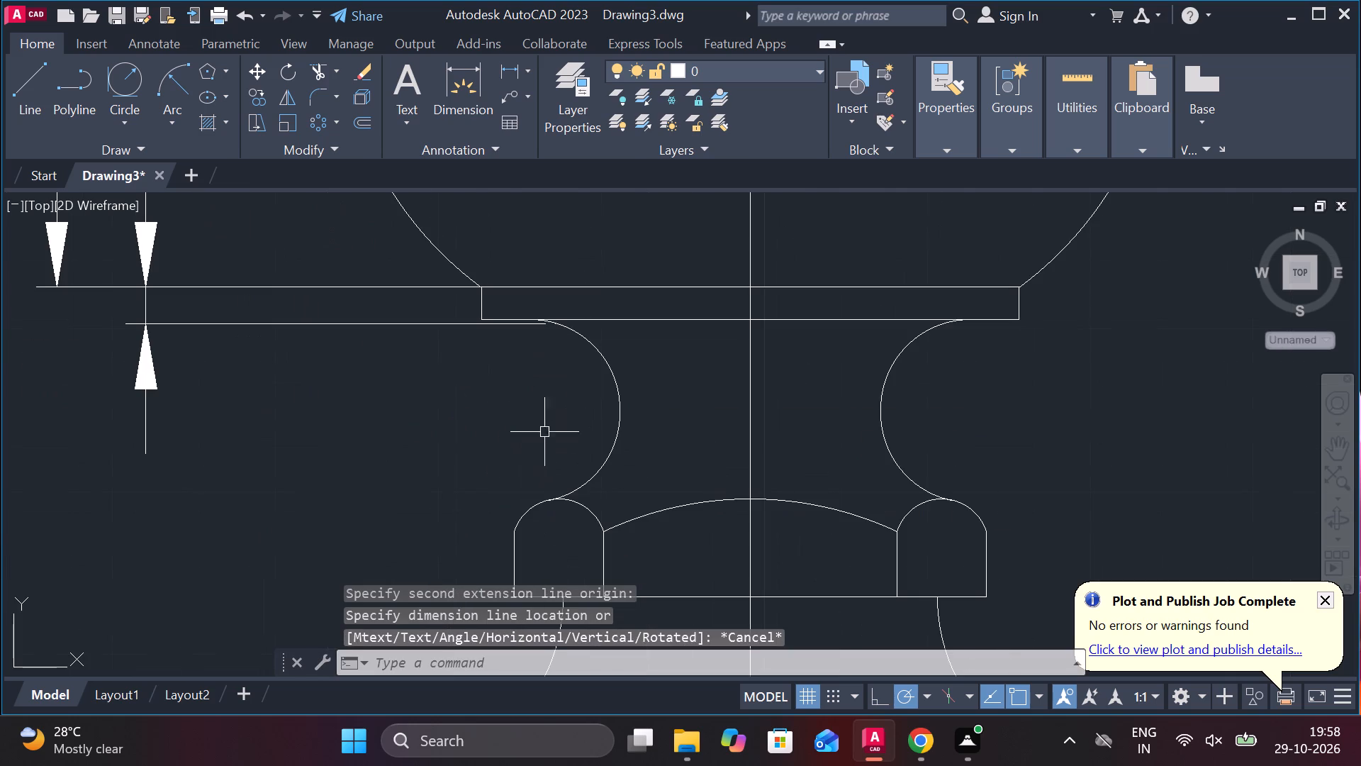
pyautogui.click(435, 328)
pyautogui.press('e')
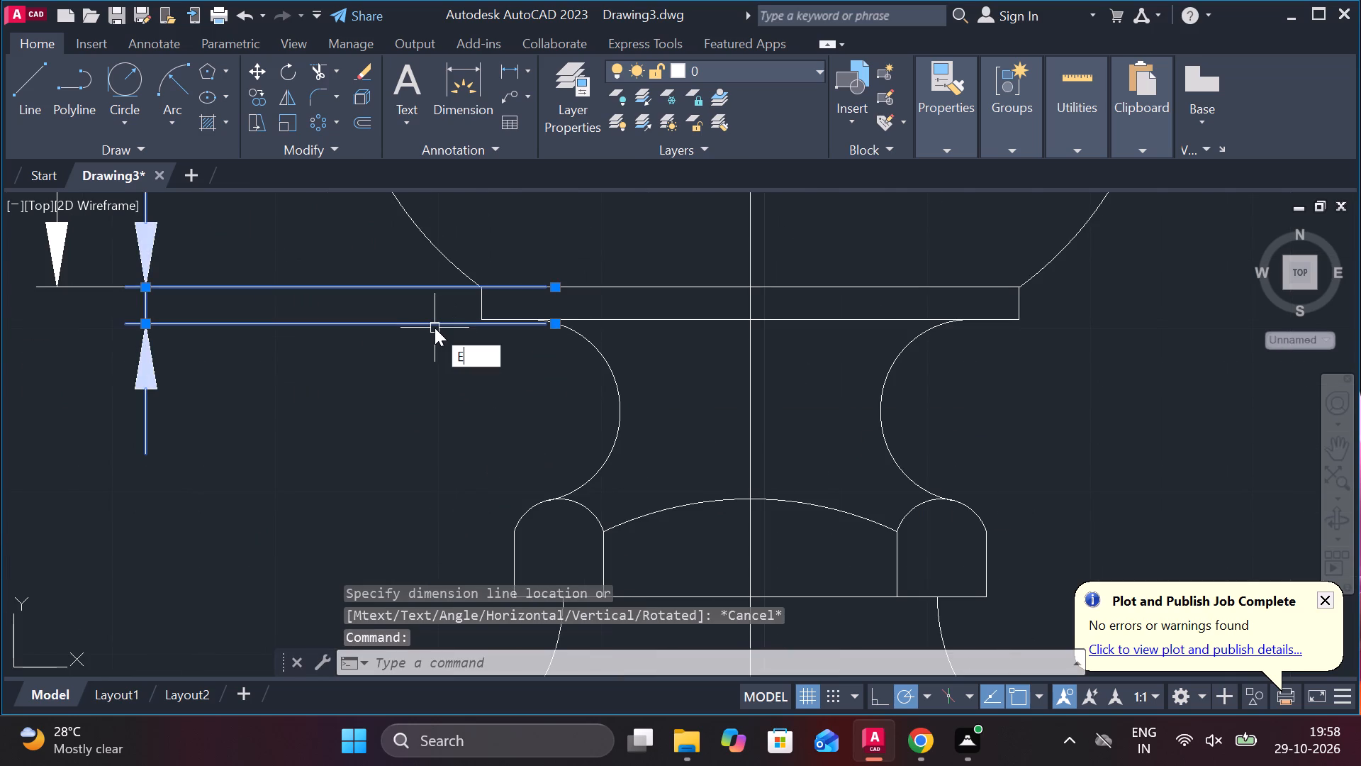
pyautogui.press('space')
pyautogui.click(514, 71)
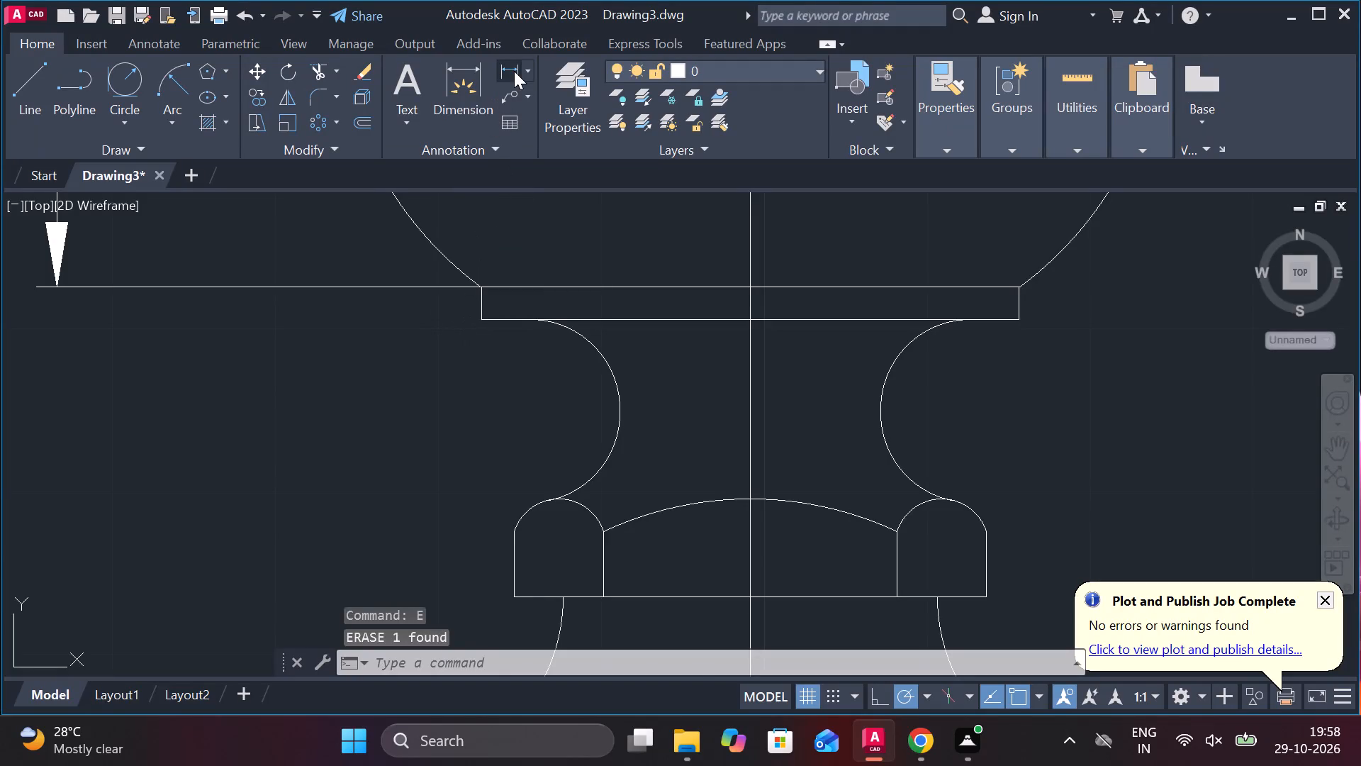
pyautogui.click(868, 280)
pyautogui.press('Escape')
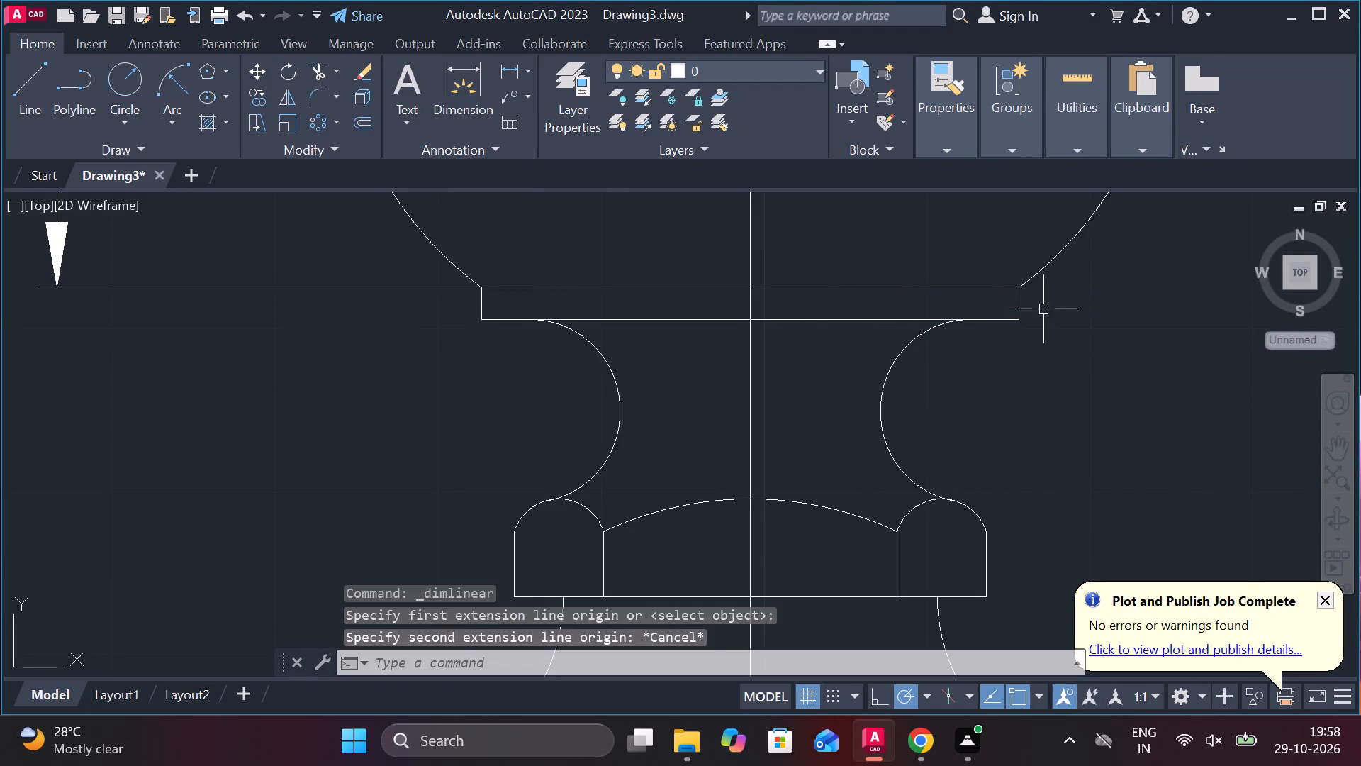
# Add a vertical linear dimension between the thin collar's two right-hand corners, placed right of the valve.
pyautogui.press('space')
pyautogui.click(1021, 288)
pyautogui.click(1021, 320)
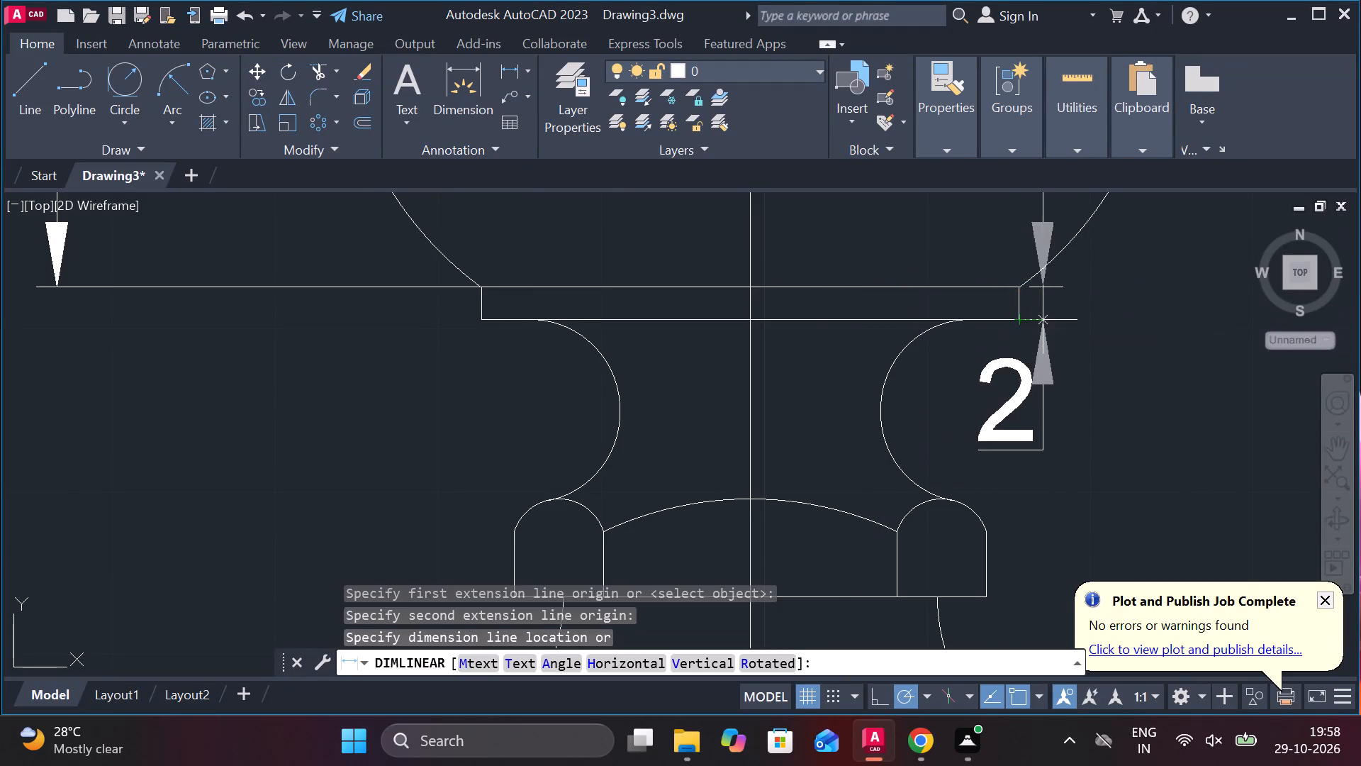
pyautogui.scroll(-2, 1077, 320)
pyautogui.click(1147, 315)
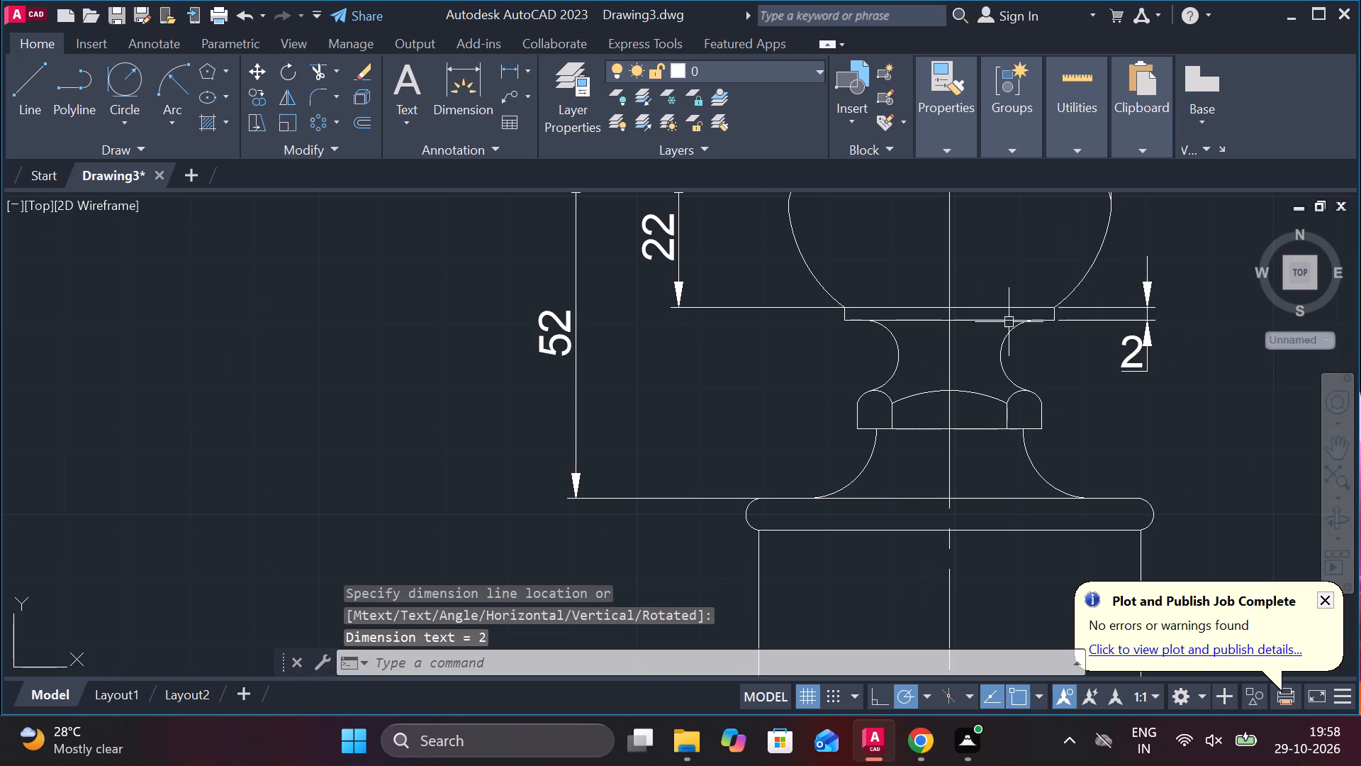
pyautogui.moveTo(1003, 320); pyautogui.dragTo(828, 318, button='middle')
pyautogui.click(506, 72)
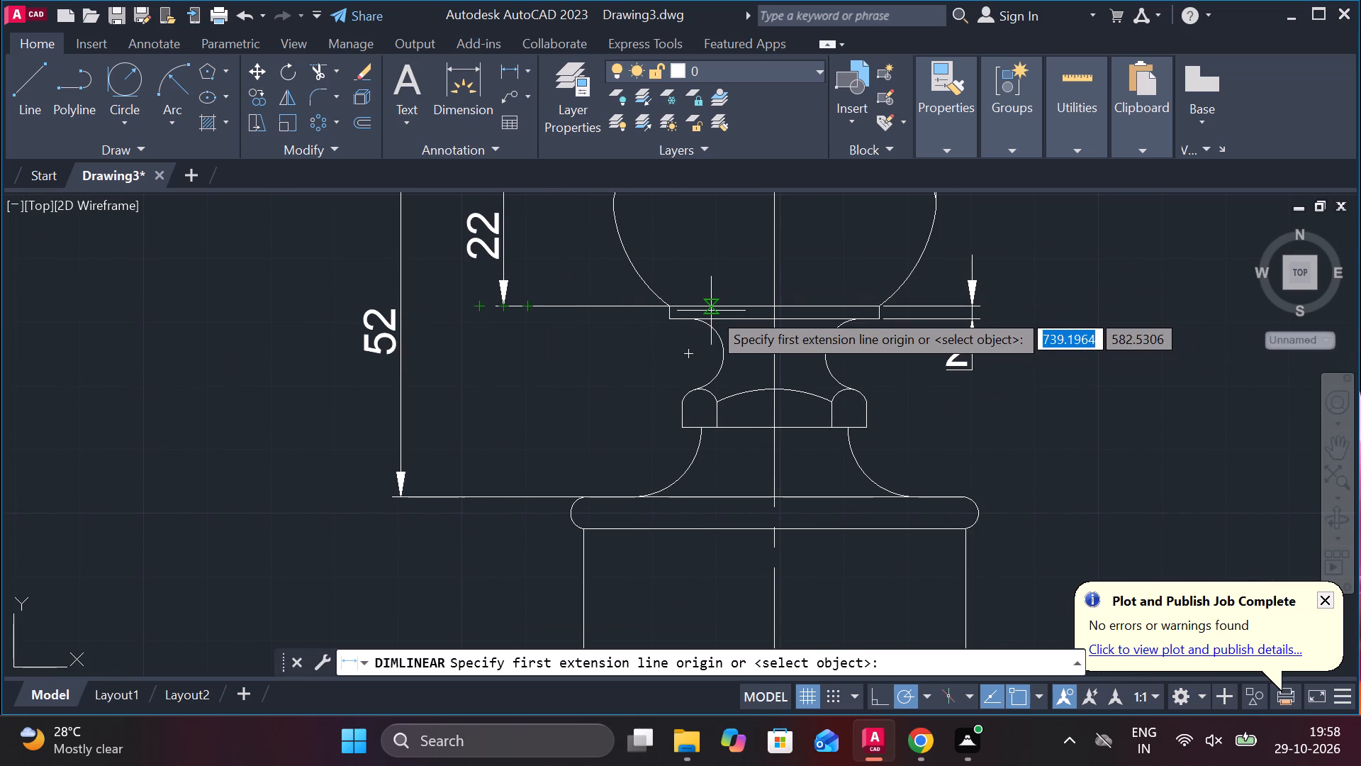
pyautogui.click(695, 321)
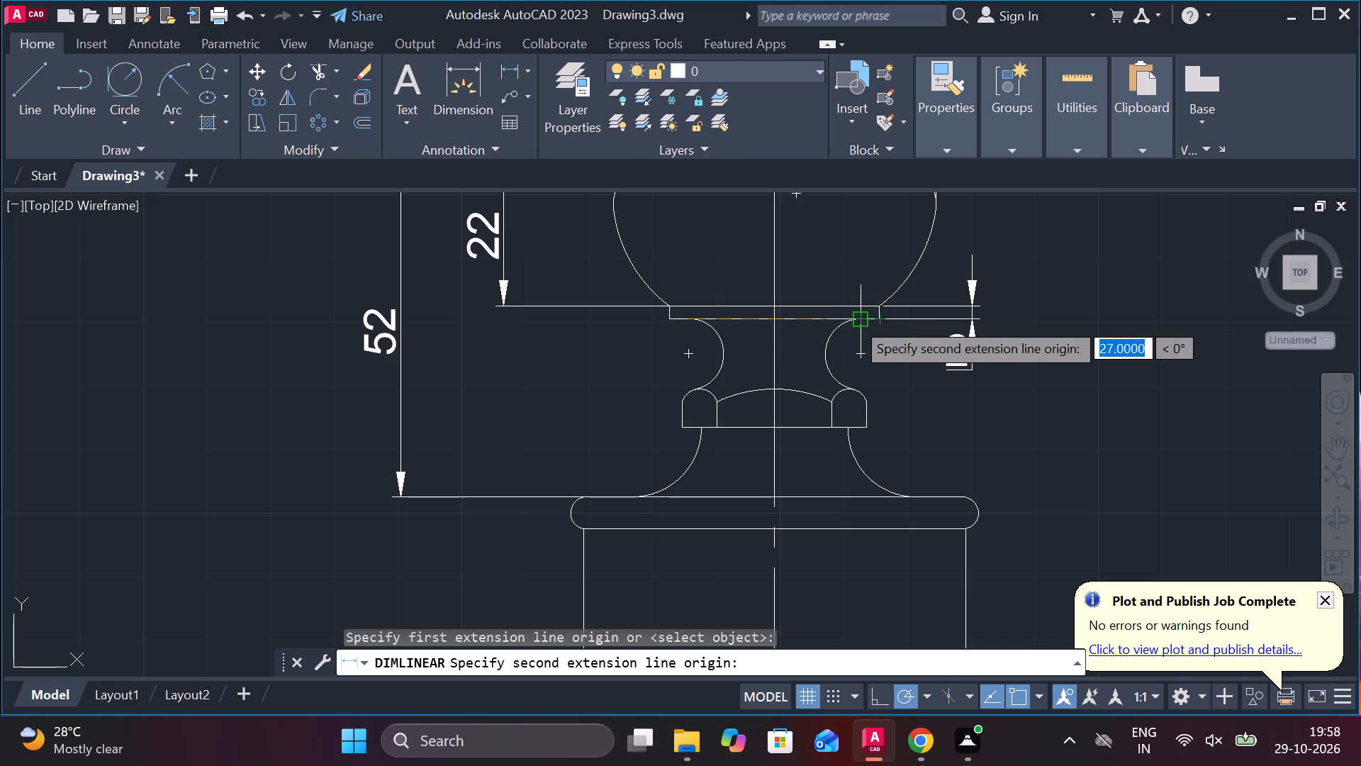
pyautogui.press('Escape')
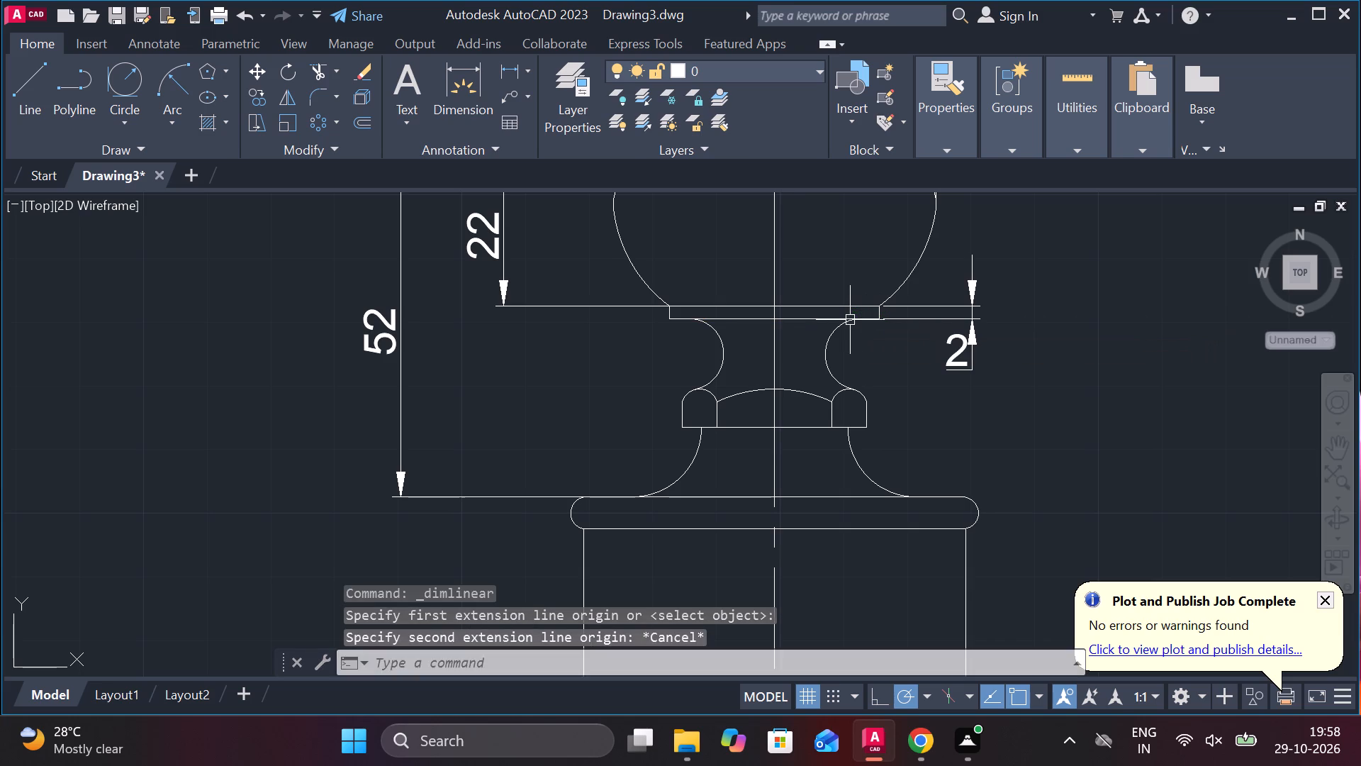
# Add a horizontal linear dimension across the neck's narrowest width below the collar, placed between the two concave arcs.
pyautogui.press('space')
pyautogui.click(724, 365)
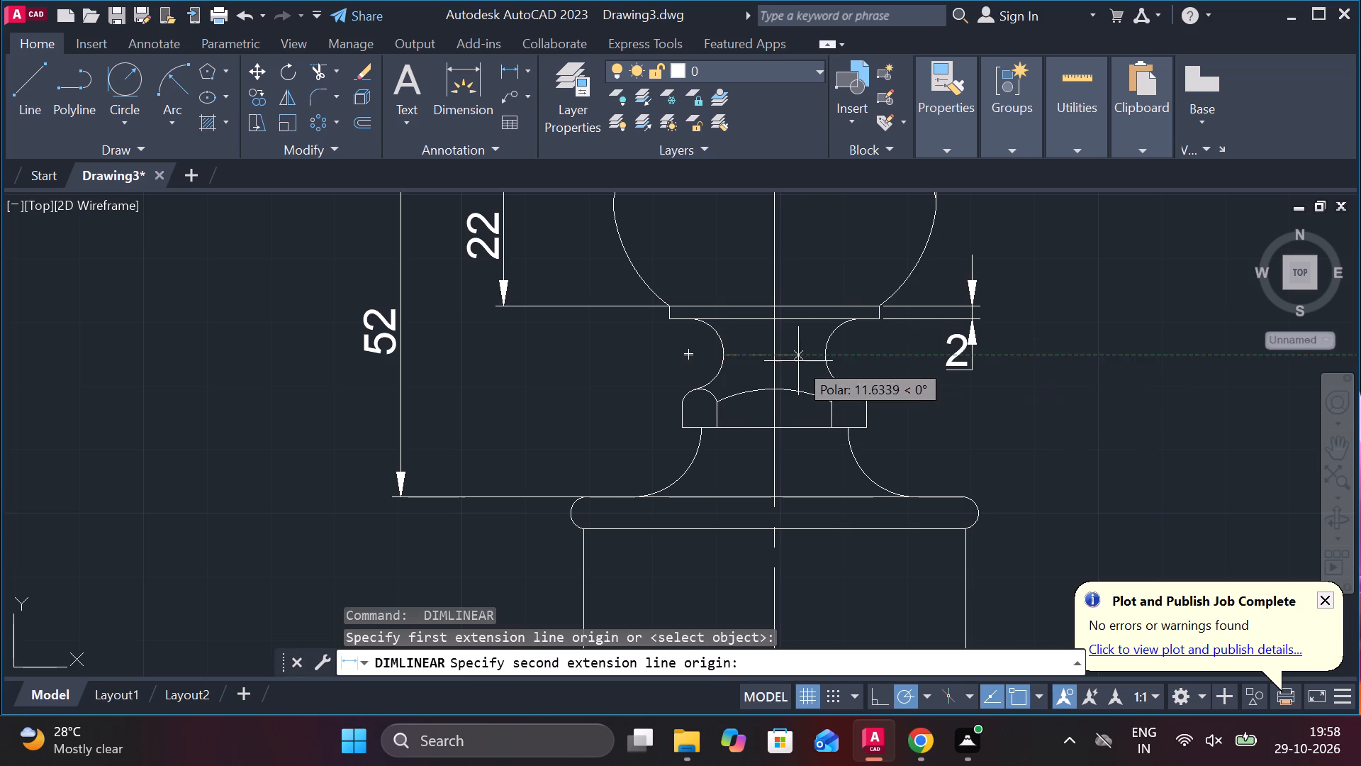
pyautogui.click(818, 359)
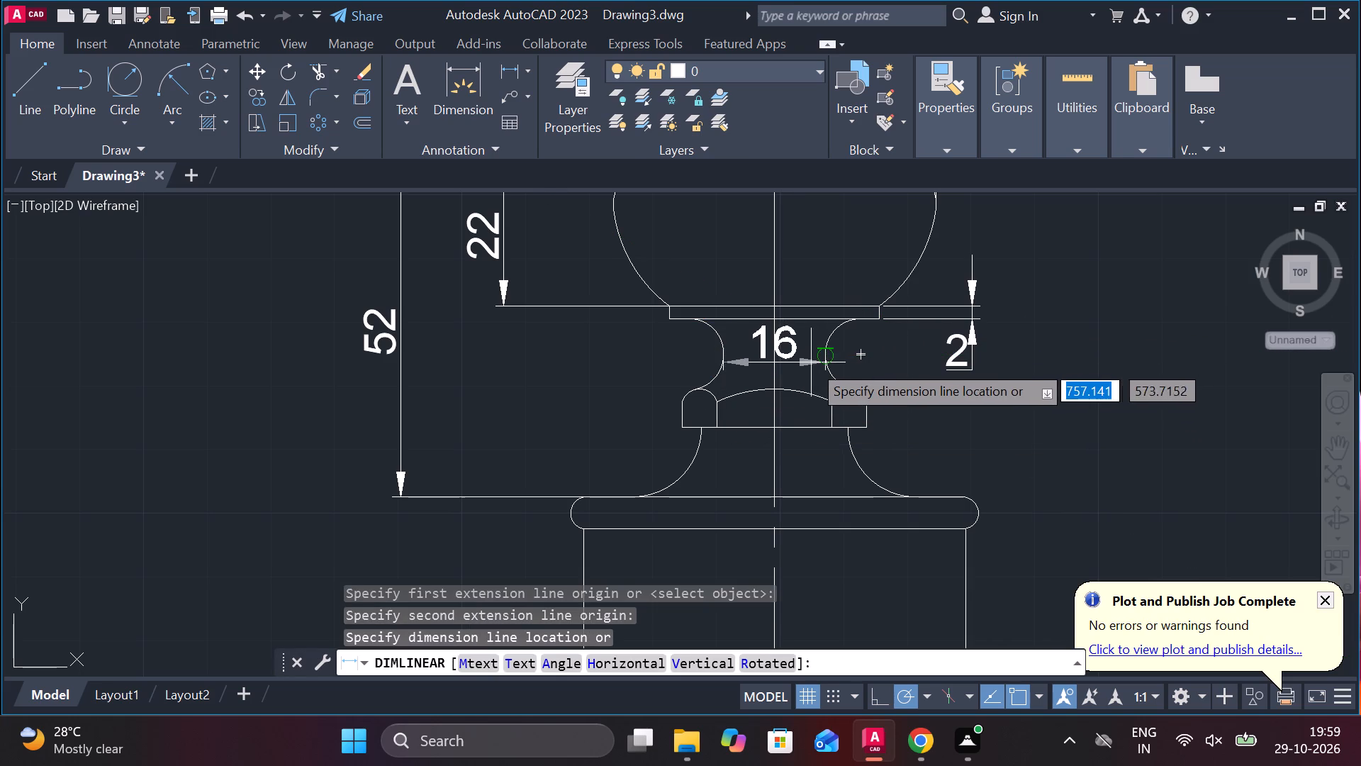
pyautogui.scroll(2, 811, 362)
pyautogui.click(794, 374)
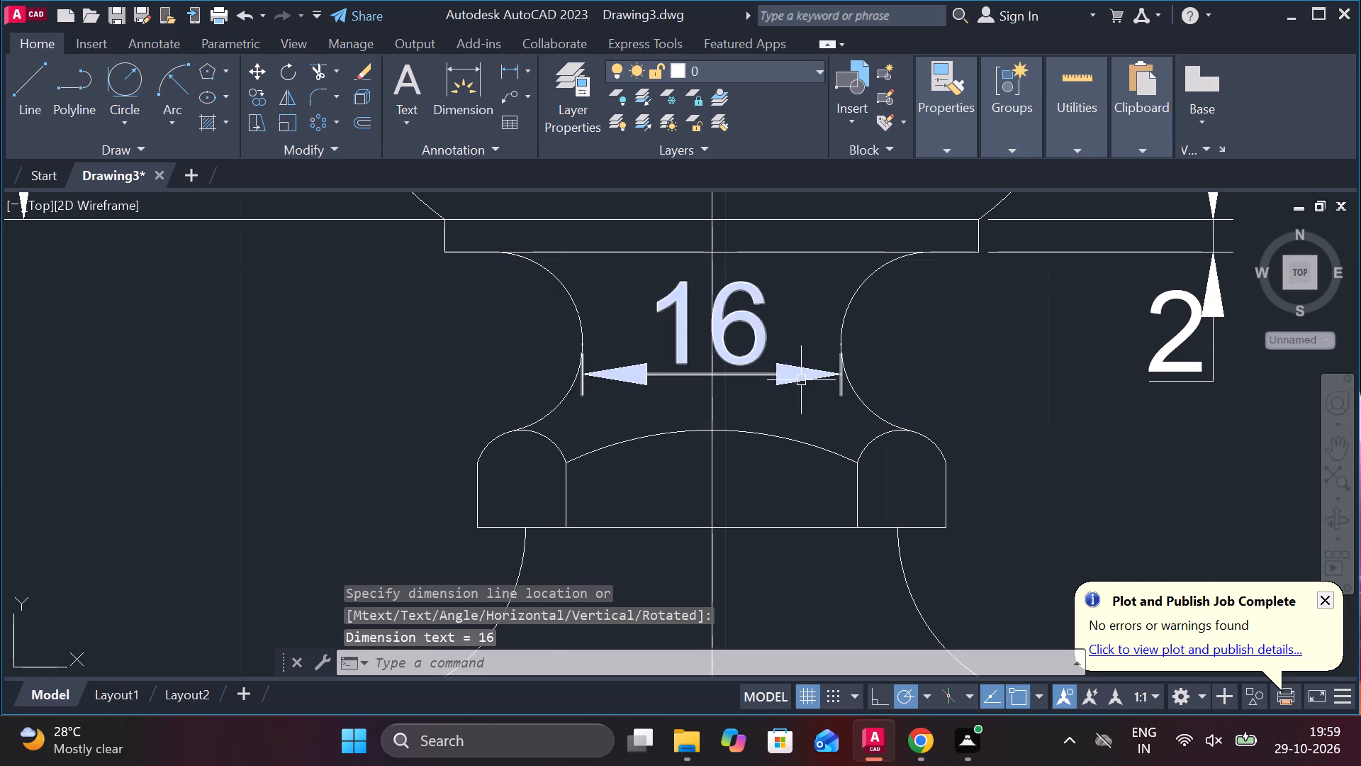
# Insert a diameter symbol before the value in the neck's width dimension text.
pyautogui.scroll(-2, 771, 320)
pyautogui.doubleClick(769, 320)
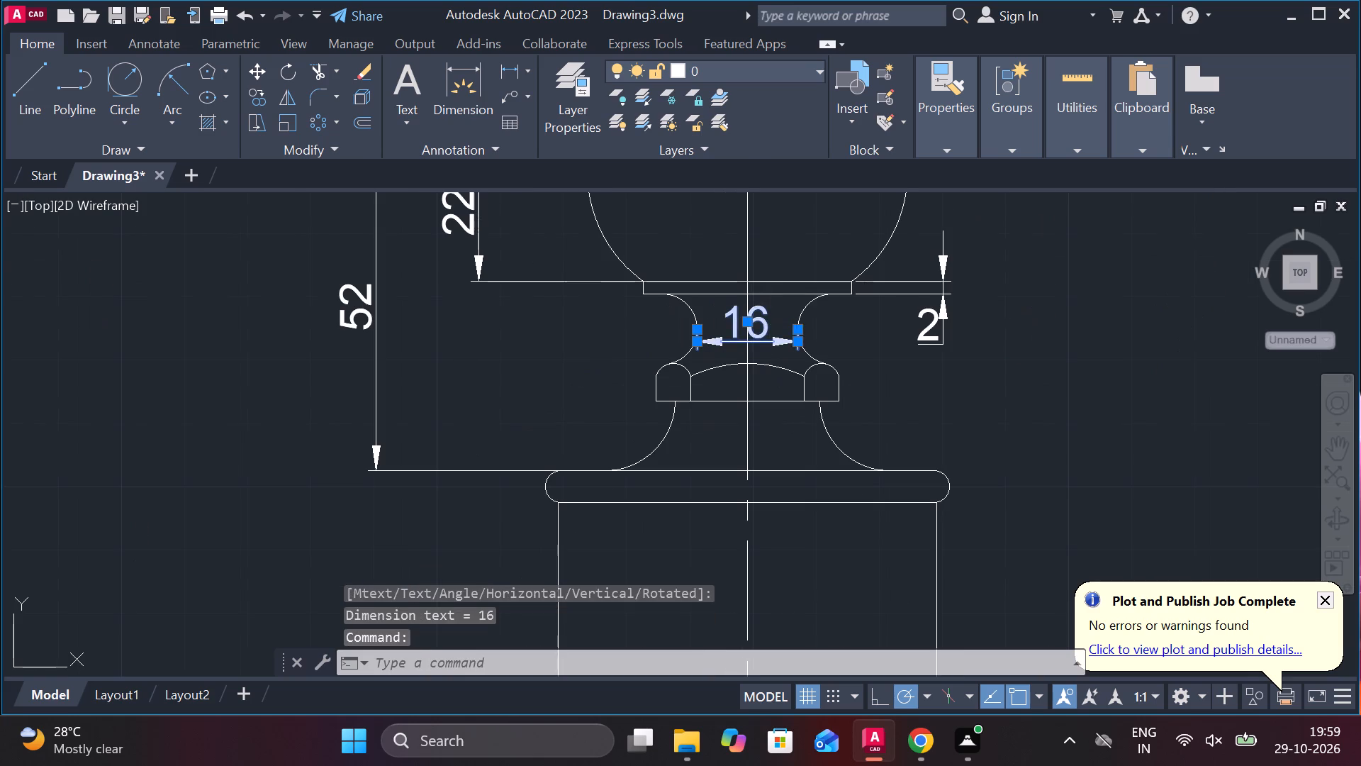
pyautogui.click(908, 128)
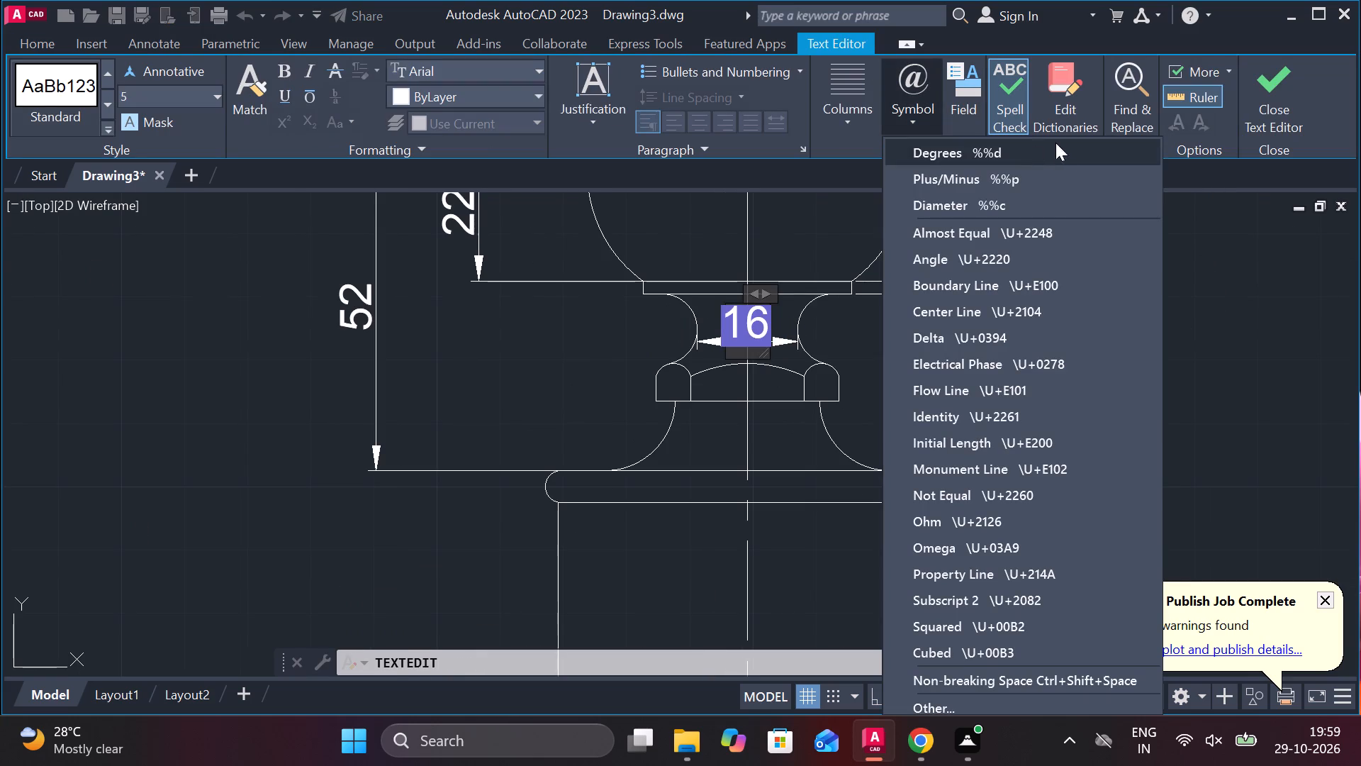
pyautogui.click(960, 203)
pyautogui.click(1074, 307)
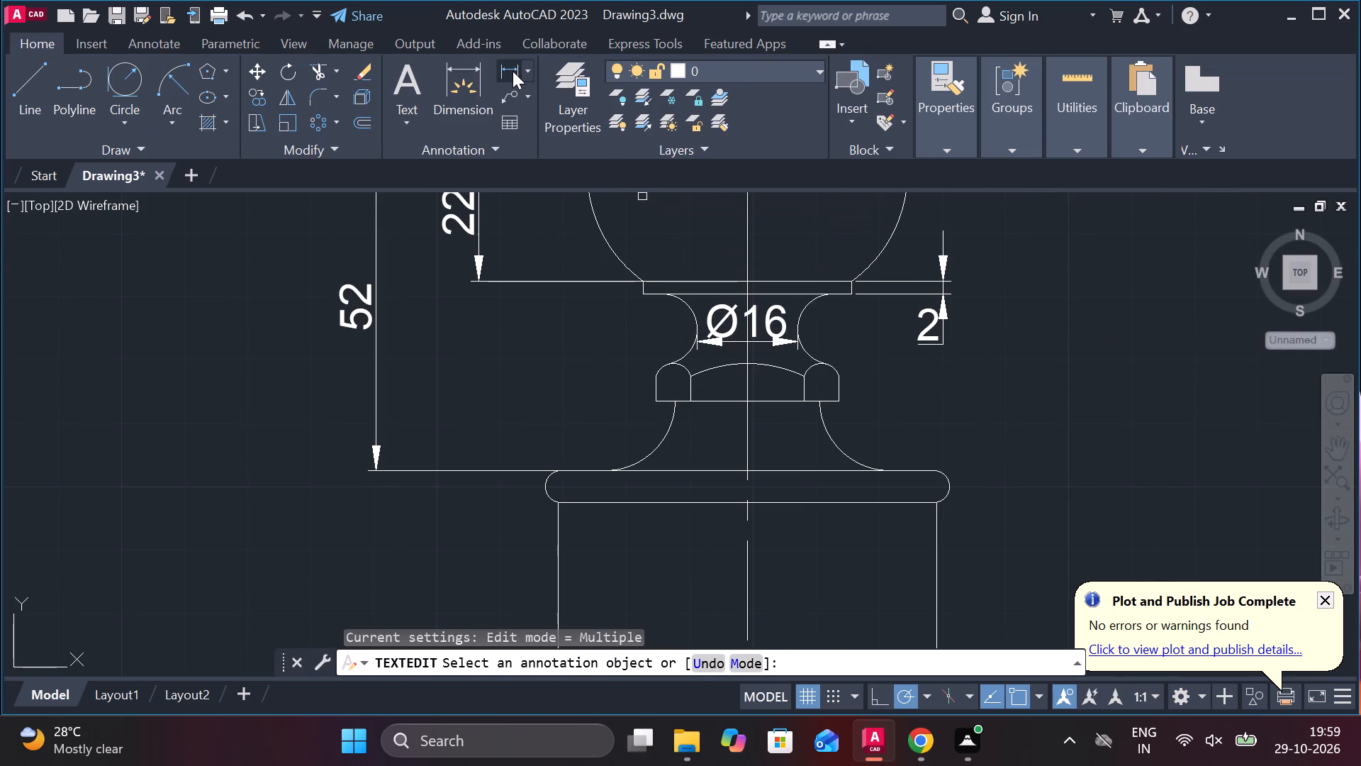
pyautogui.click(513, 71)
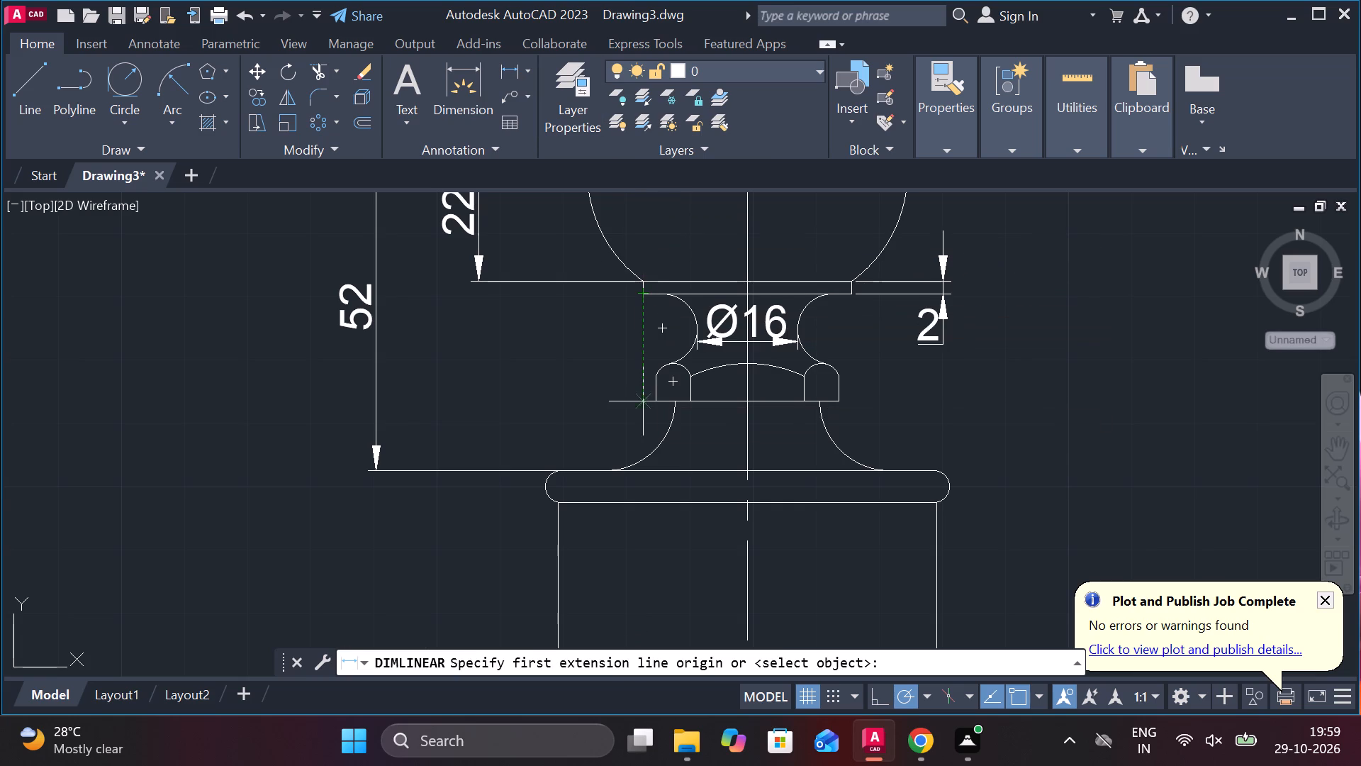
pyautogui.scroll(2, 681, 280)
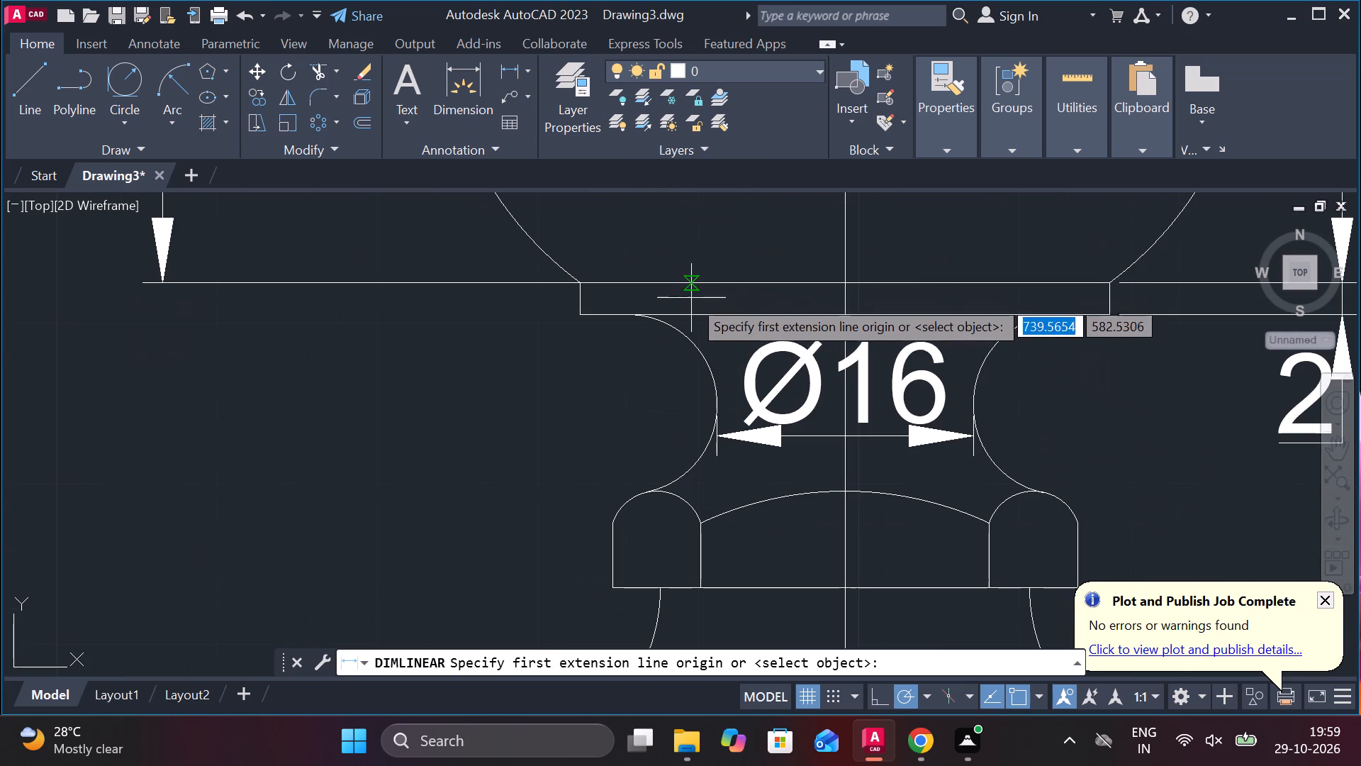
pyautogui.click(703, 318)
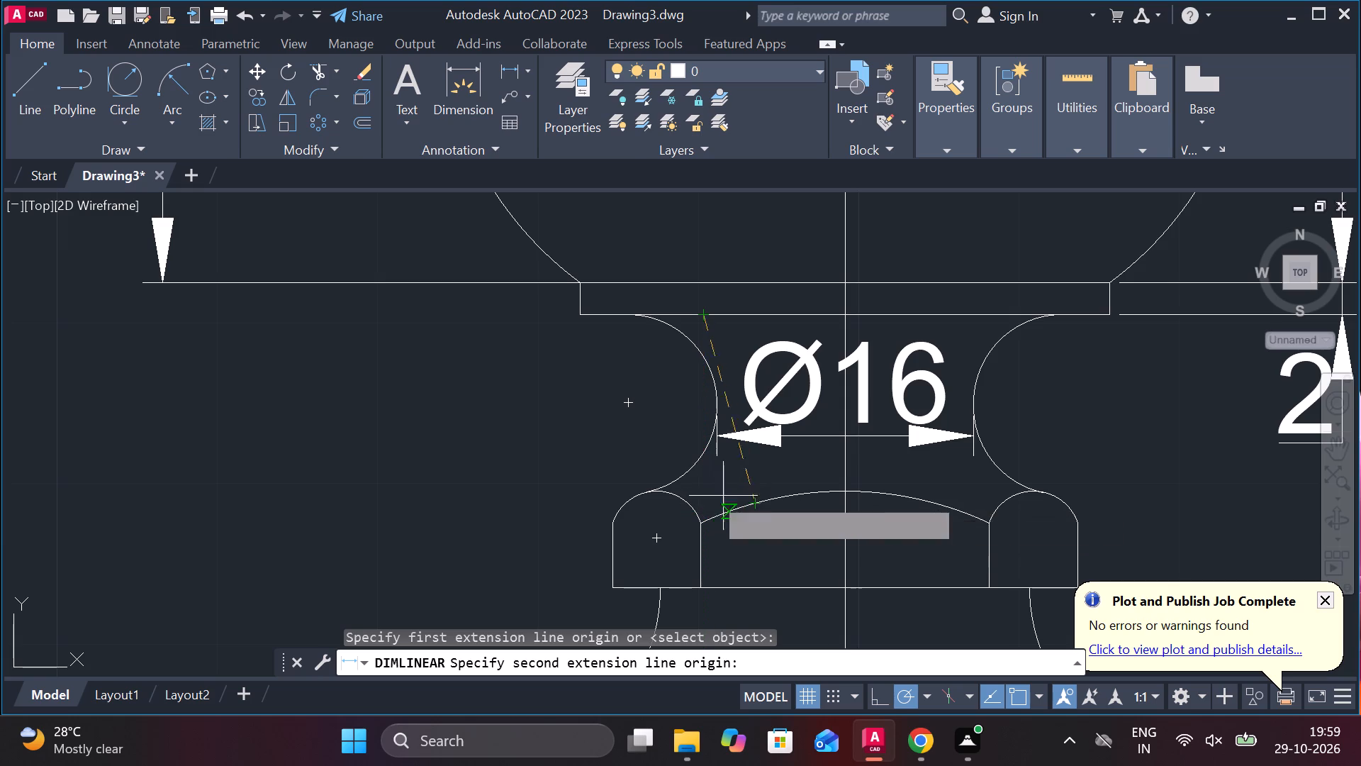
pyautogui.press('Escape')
# Add a vertical linear dimension from the collar's underside to the top of the nut, placed left of the neck.
pyautogui.press('space')
pyautogui.click(856, 314)
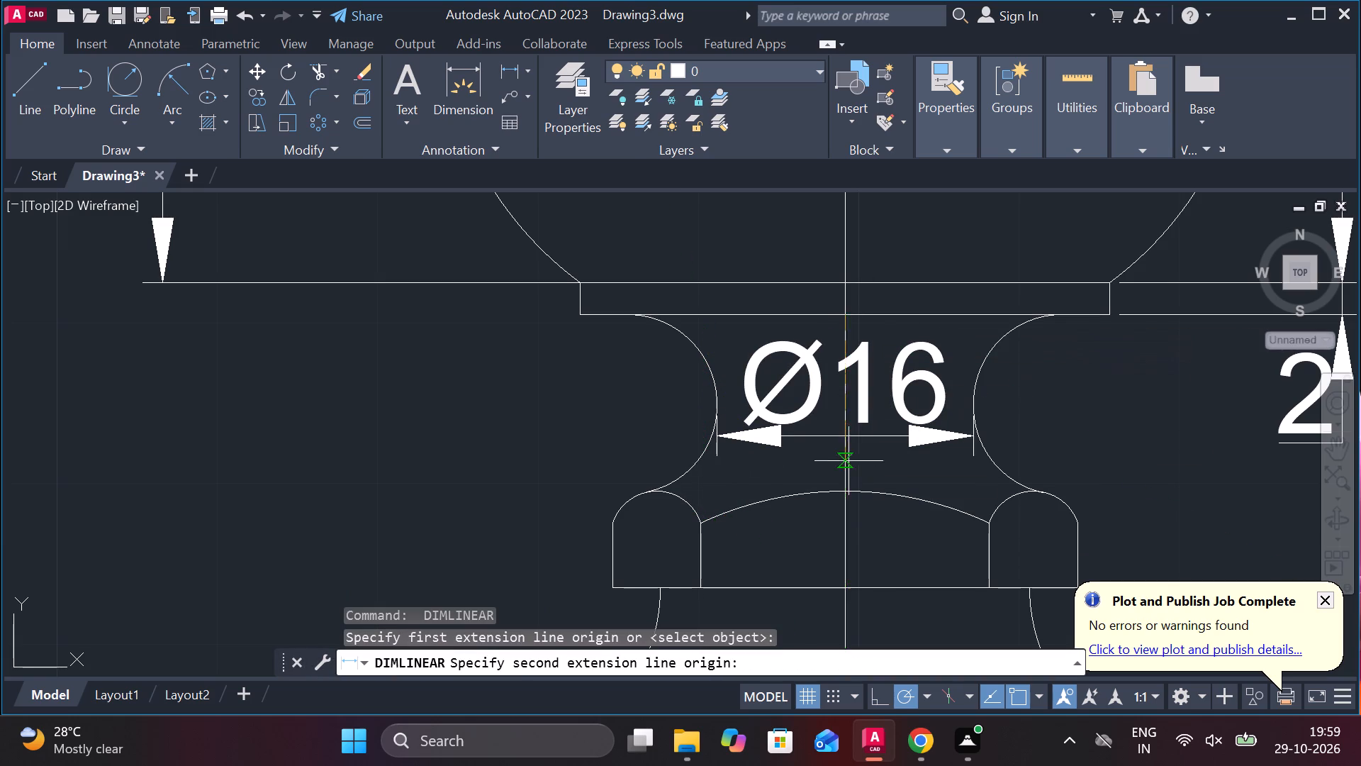
pyautogui.click(839, 487)
pyautogui.scroll(-2, 792, 487)
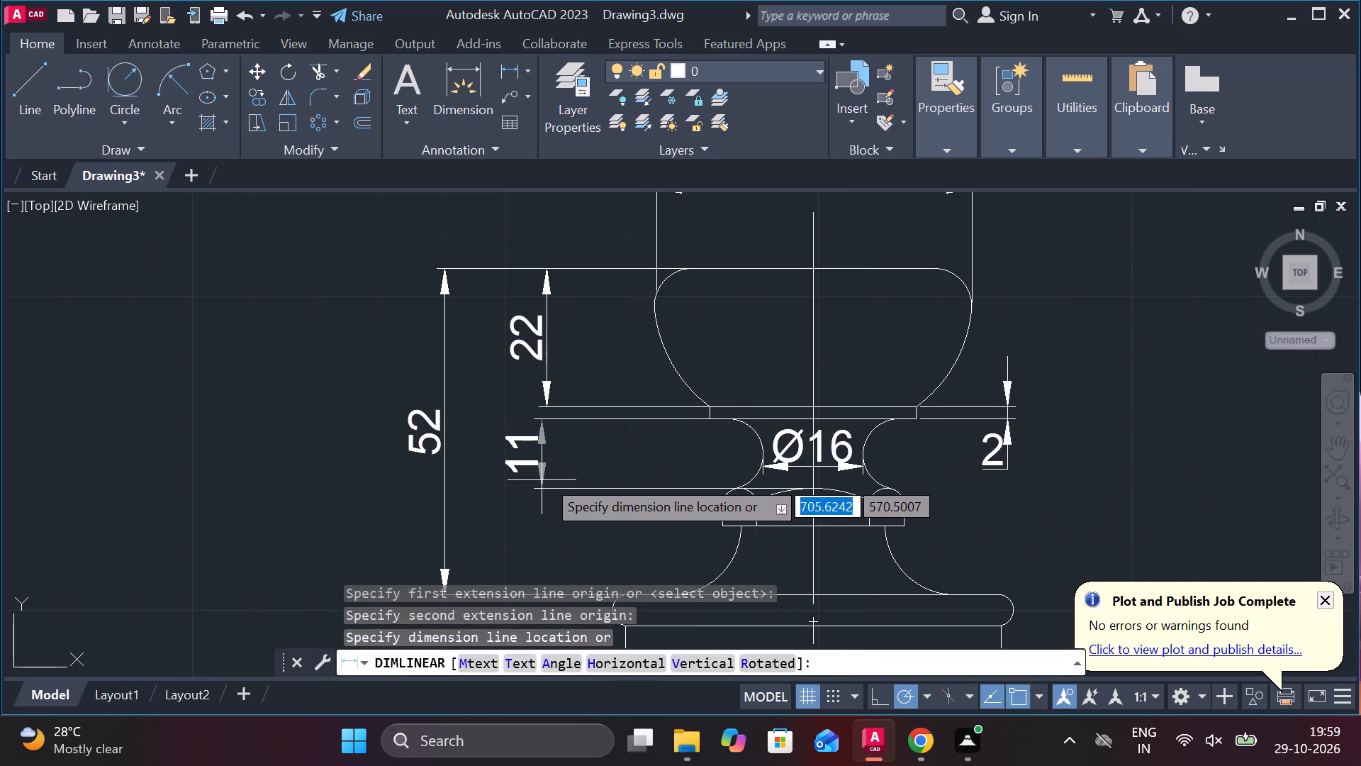
pyautogui.click(550, 471)
# Add a vertical linear dimension for the nut's height, from its top arc to its bottom edge, placed left of the valve.
pyautogui.moveTo(605, 472); pyautogui.dragTo(525, 364, button='middle')
pyautogui.press('space')
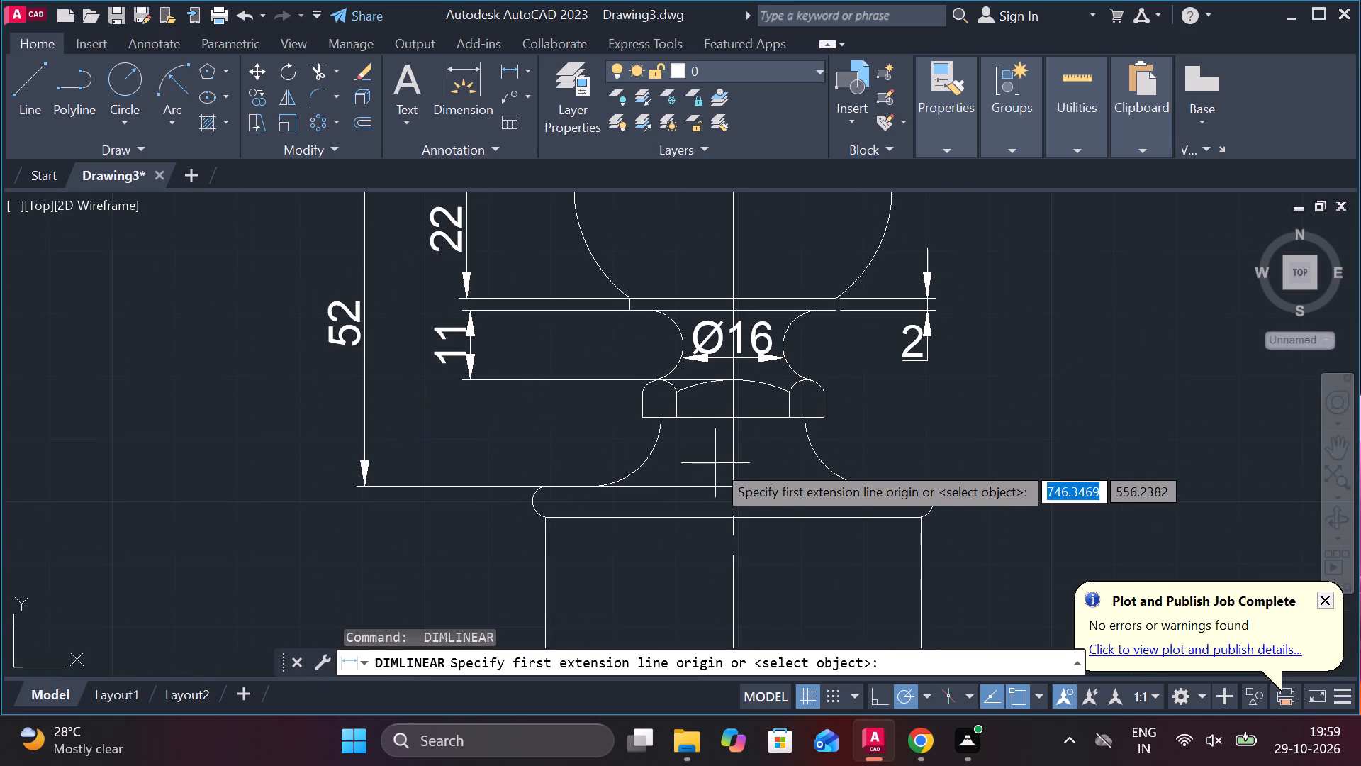
pyautogui.scroll(1, 693, 379)
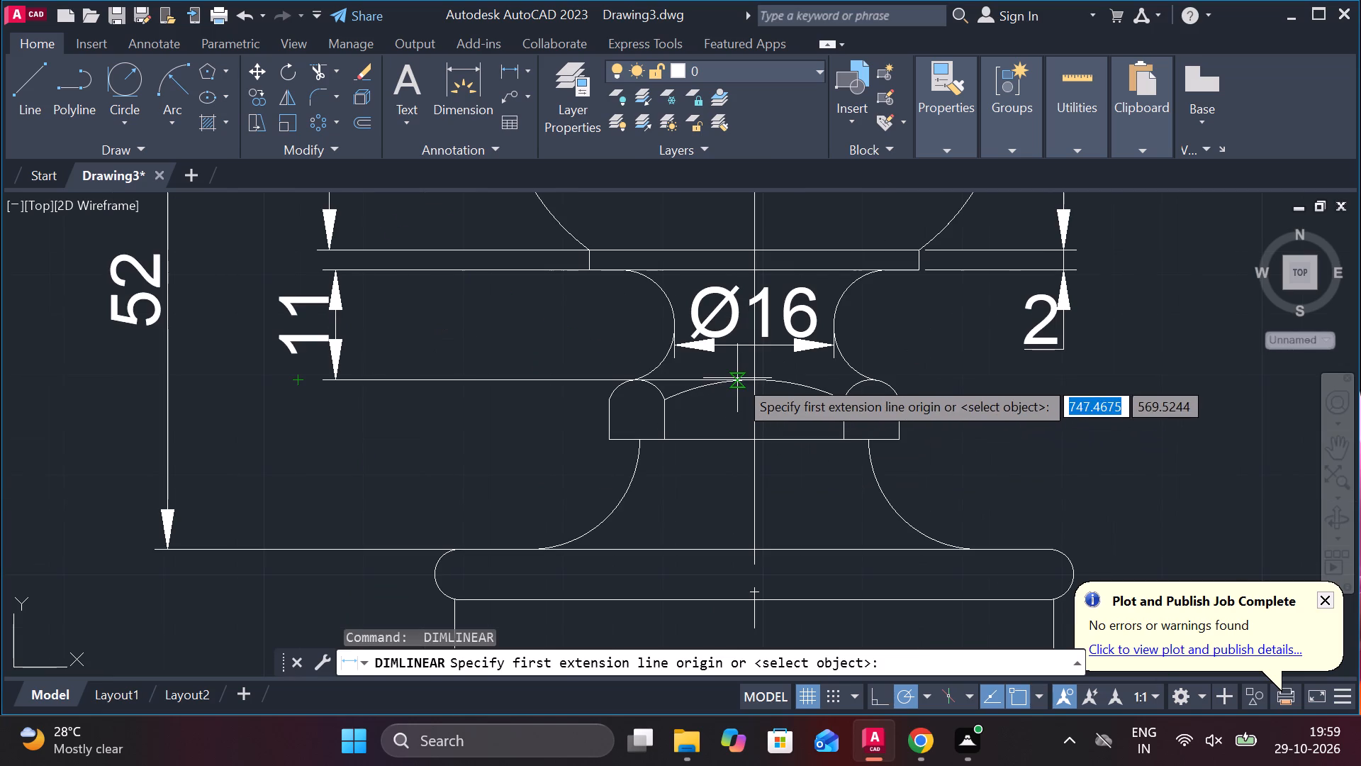
pyautogui.click(754, 379)
pyautogui.click(752, 442)
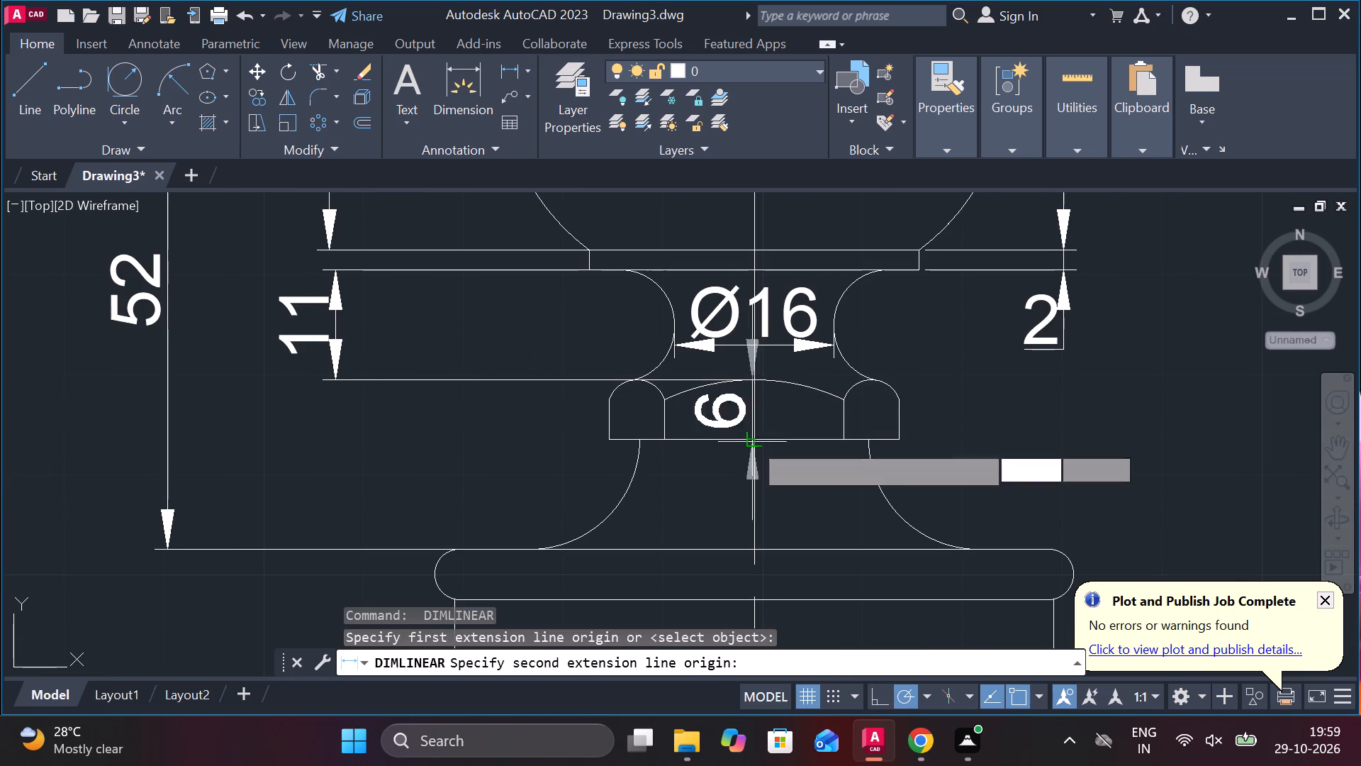
pyautogui.click(387, 420)
# Add a vertical linear dimension from the nut's bottom edge to the top of the rounded flange, placed right of the valve.
pyautogui.moveTo(442, 450); pyautogui.dragTo(423, 355, button='middle')
pyautogui.press('space')
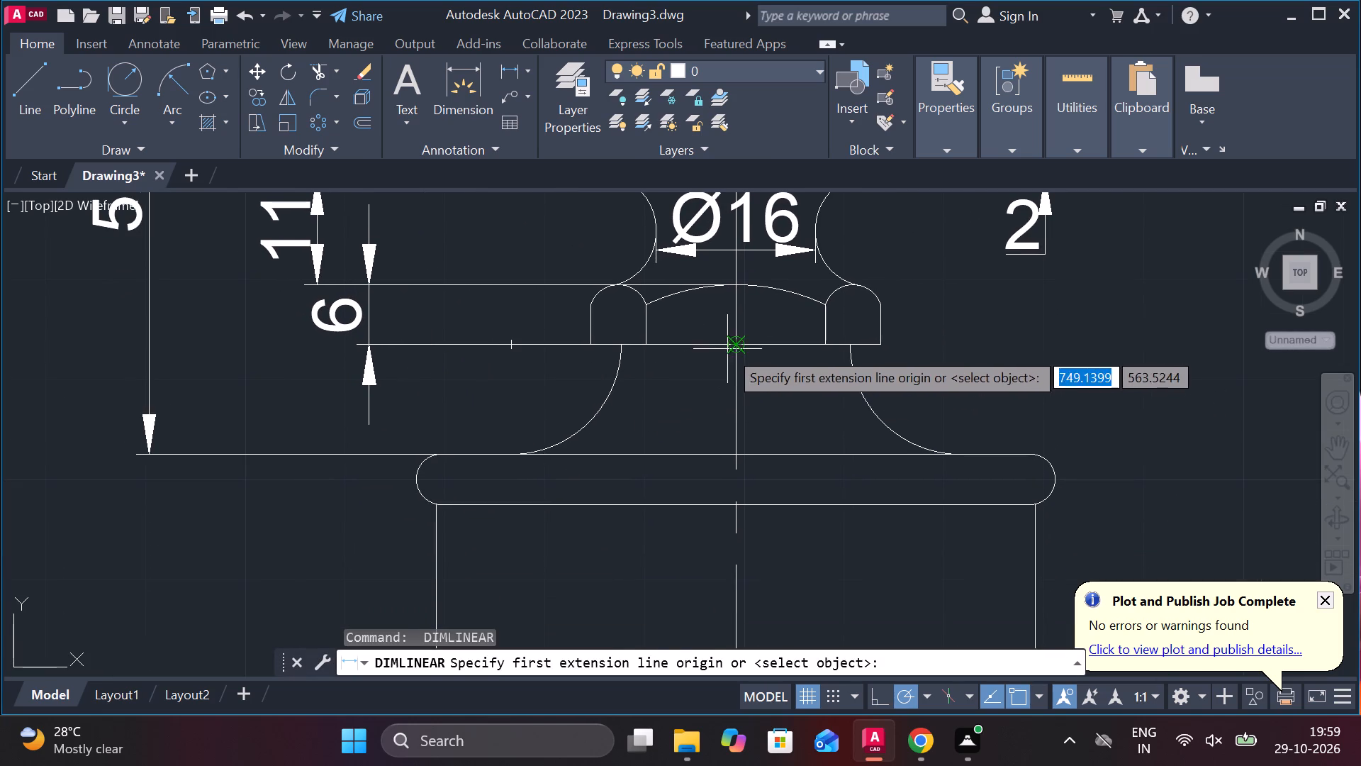
pyautogui.click(727, 349)
pyautogui.click(737, 448)
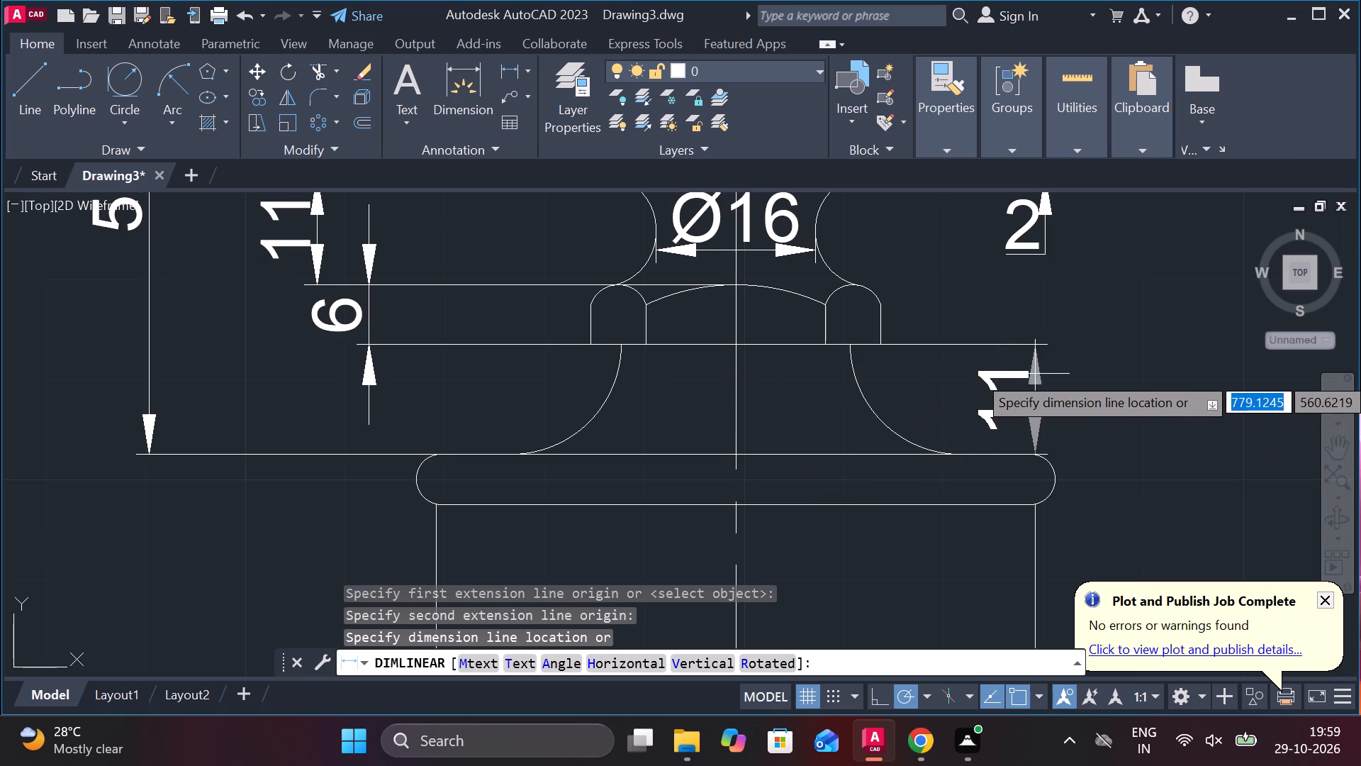
pyautogui.click(1041, 366)
# Add a horizontal linear dimension across the thin collar's top corners, placed just above the collar.
pyautogui.scroll(-1, 1035, 403)
pyautogui.moveTo(1029, 471); pyautogui.dragTo(717, 426, button='middle')
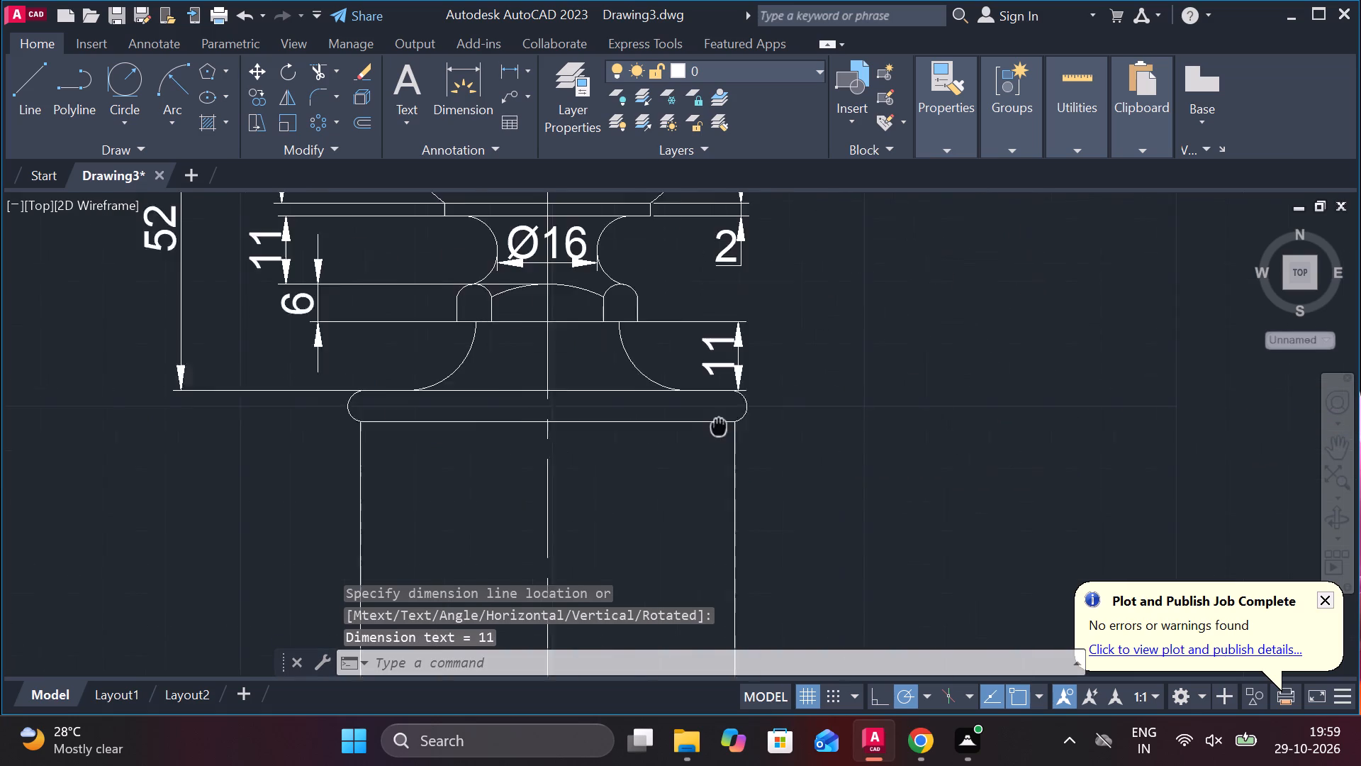
pyautogui.moveTo(717, 426); pyautogui.dragTo(627, 410, button='middle')
pyautogui.moveTo(597, 376); pyautogui.dragTo(657, 495, button='middle')
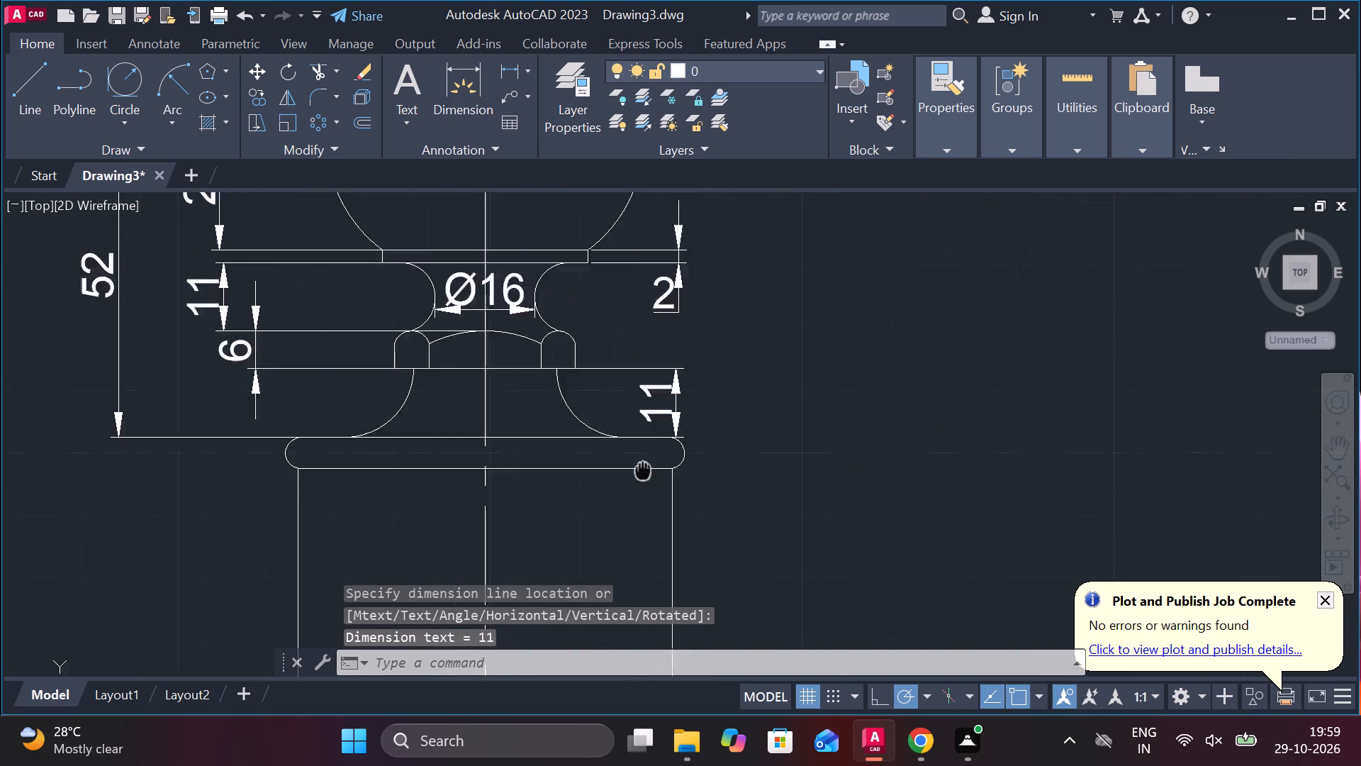
pyautogui.moveTo(657, 495); pyautogui.dragTo(651, 501, button='middle')
pyautogui.scroll(2, 516, 361)
pyautogui.moveTo(492, 362); pyautogui.dragTo(528, 508, button='middle')
pyautogui.press('space')
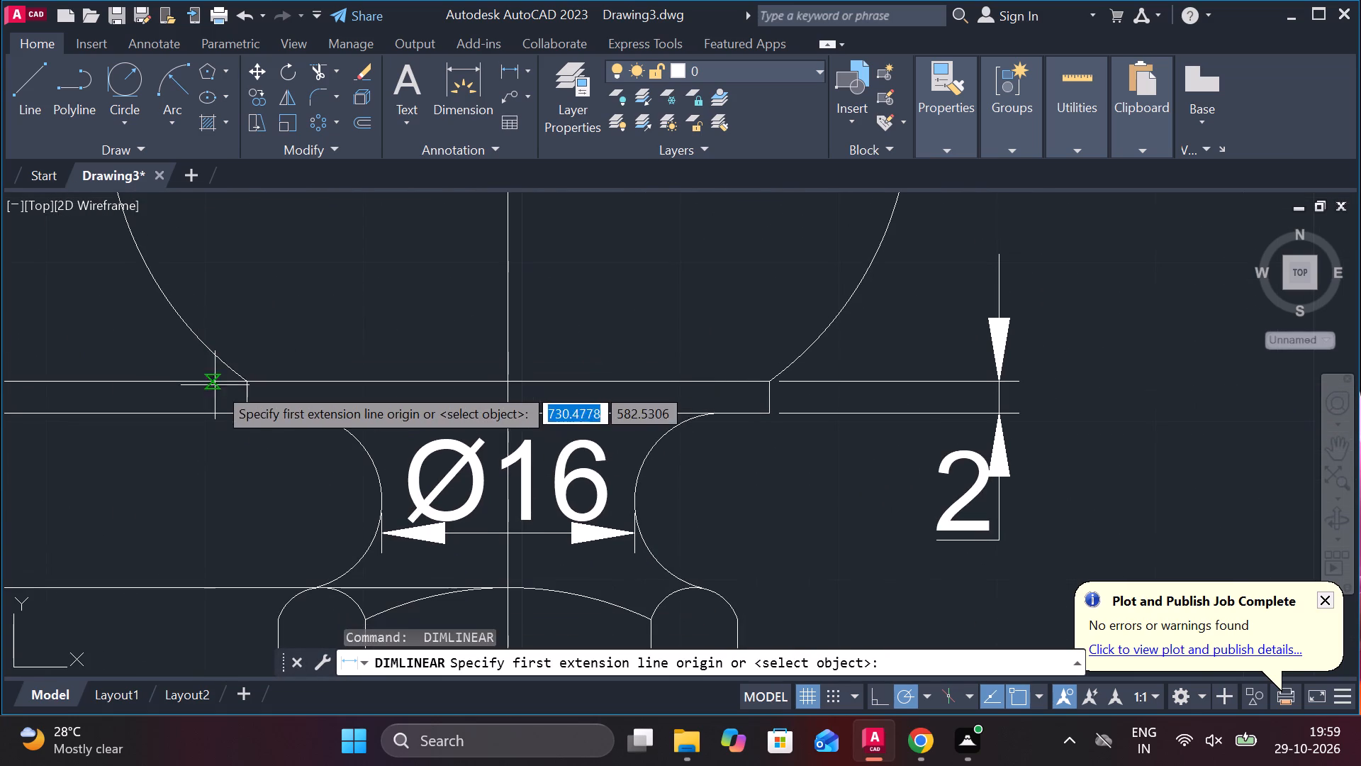
pyautogui.click(257, 384)
pyautogui.click(772, 384)
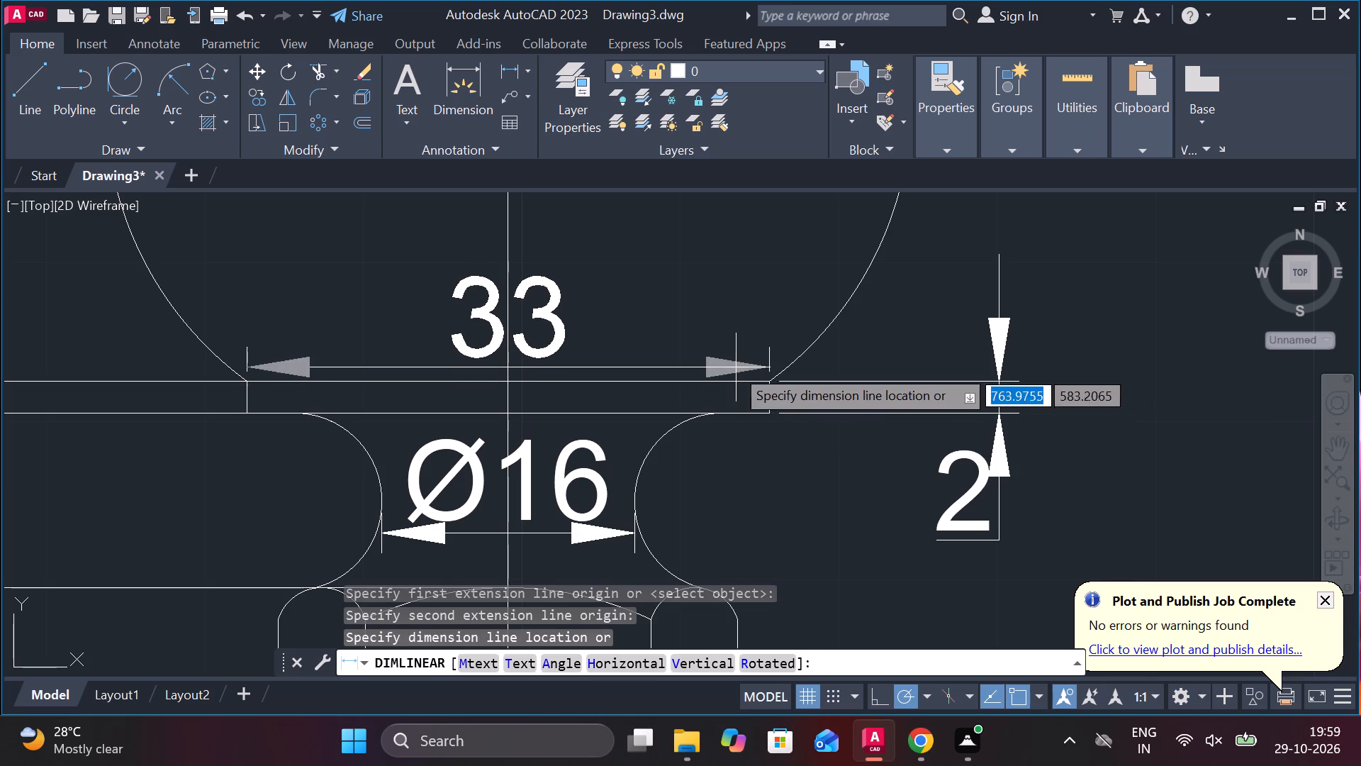
pyautogui.click(693, 362)
# Insert a diameter symbol before the value in the collar's width dimension text.
pyautogui.doubleClick(561, 294)
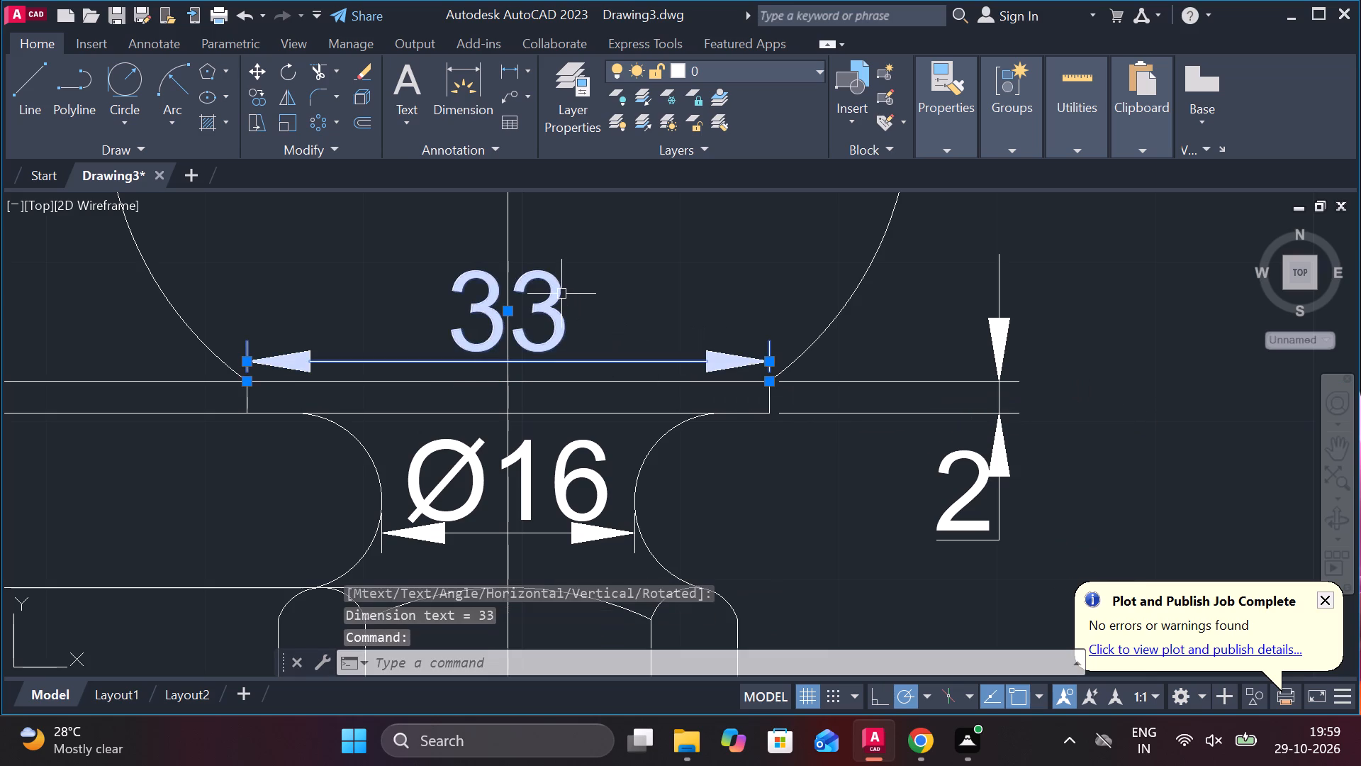
pyautogui.click(917, 123)
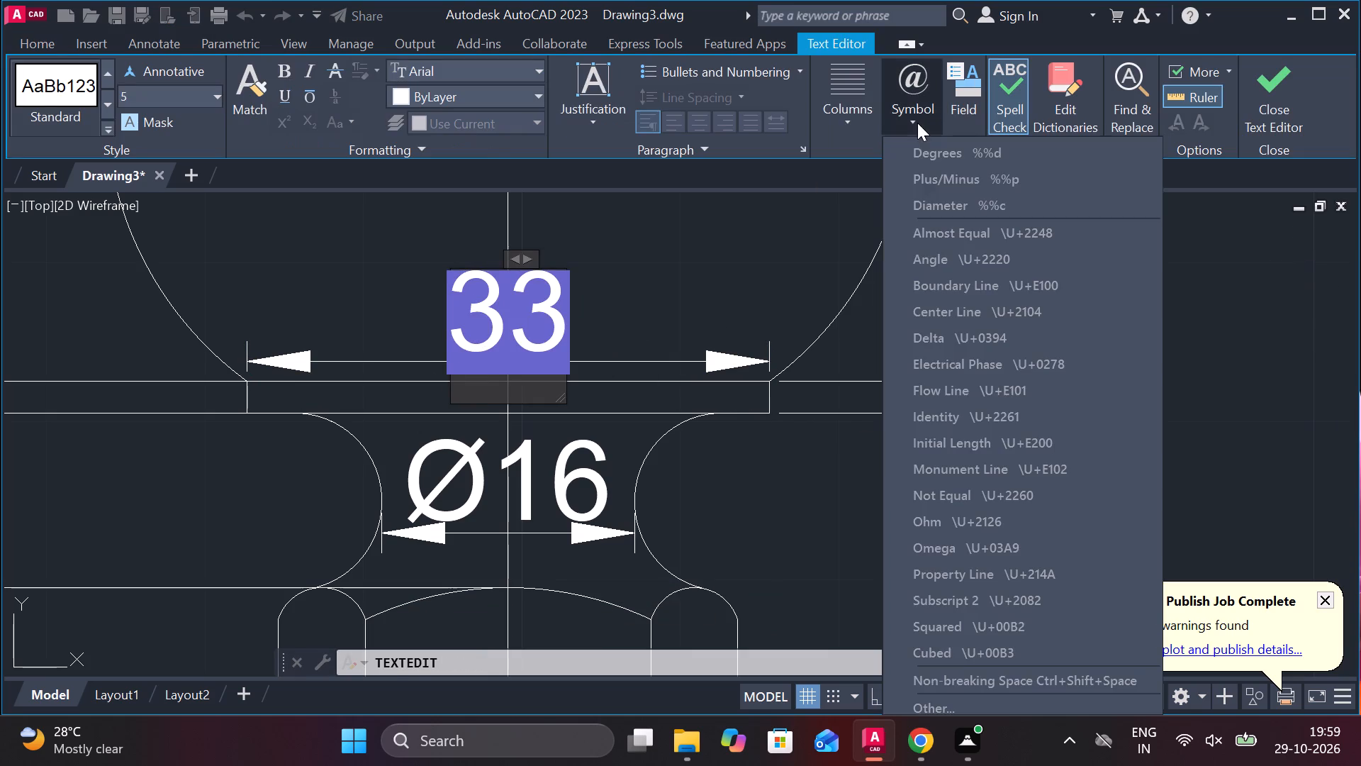
pyautogui.click(960, 204)
pyautogui.click(1133, 392)
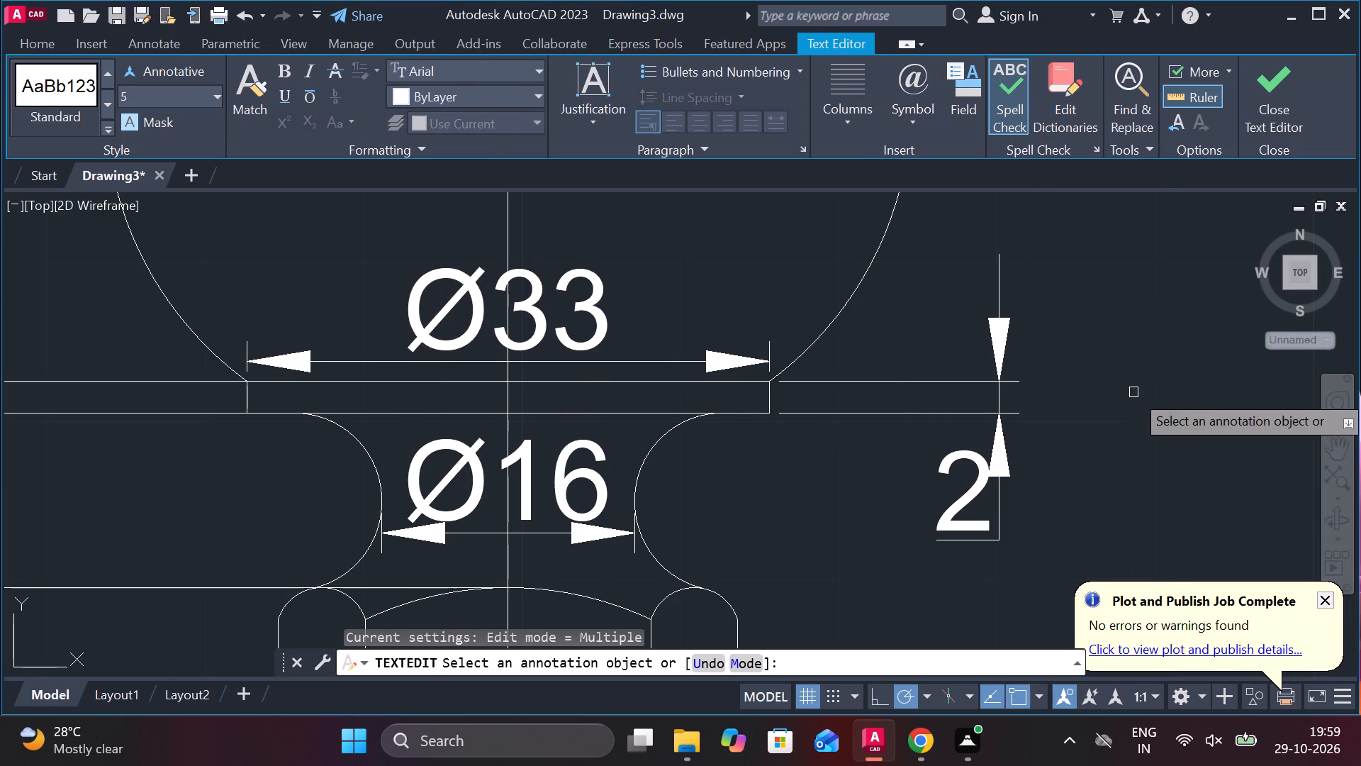
pyautogui.scroll(-2, 1133, 392)
pyautogui.press('Escape')
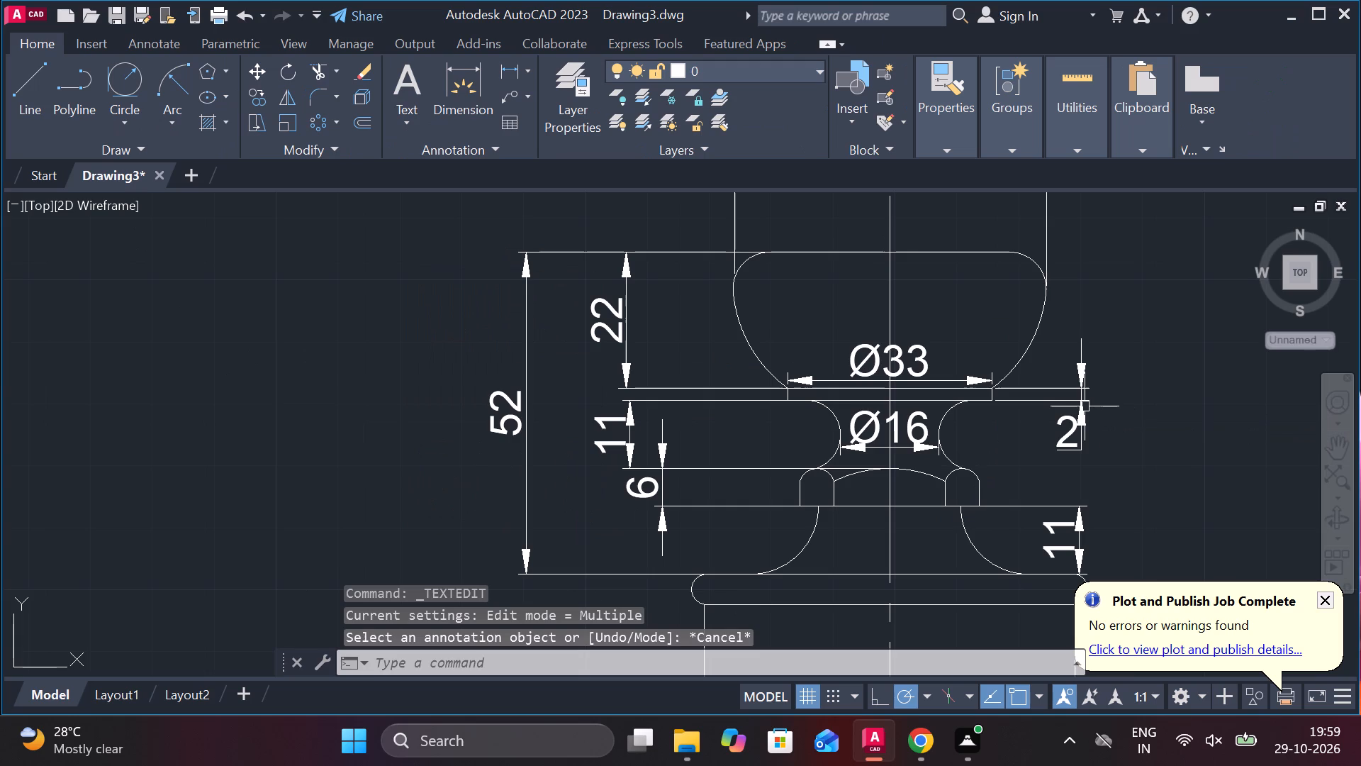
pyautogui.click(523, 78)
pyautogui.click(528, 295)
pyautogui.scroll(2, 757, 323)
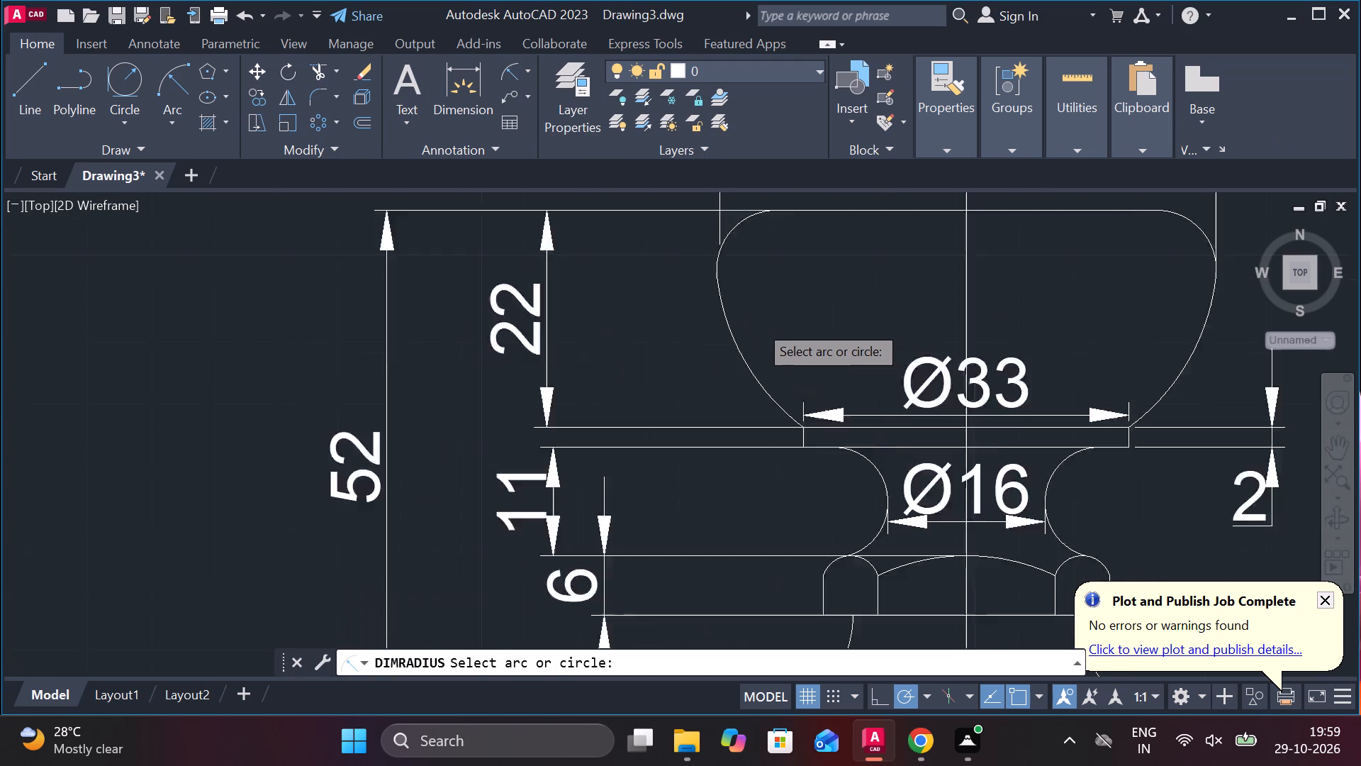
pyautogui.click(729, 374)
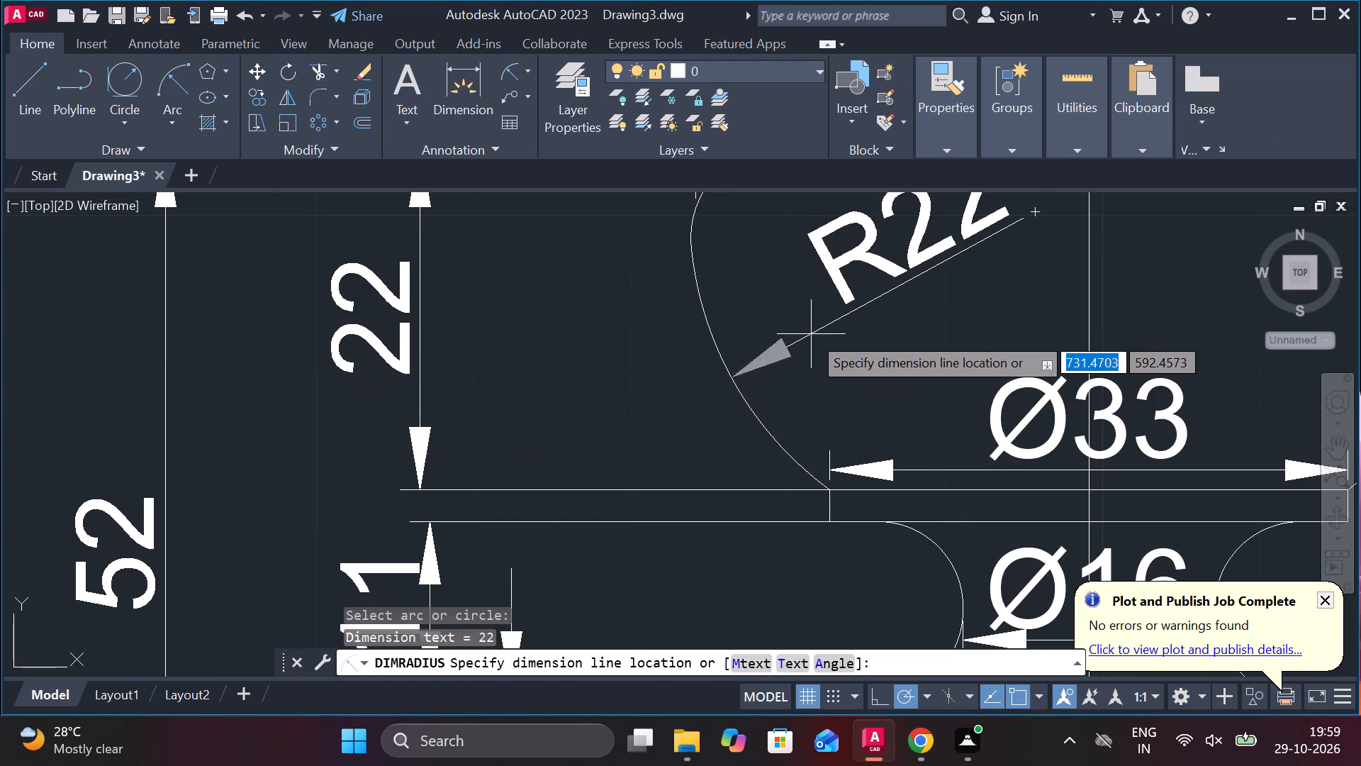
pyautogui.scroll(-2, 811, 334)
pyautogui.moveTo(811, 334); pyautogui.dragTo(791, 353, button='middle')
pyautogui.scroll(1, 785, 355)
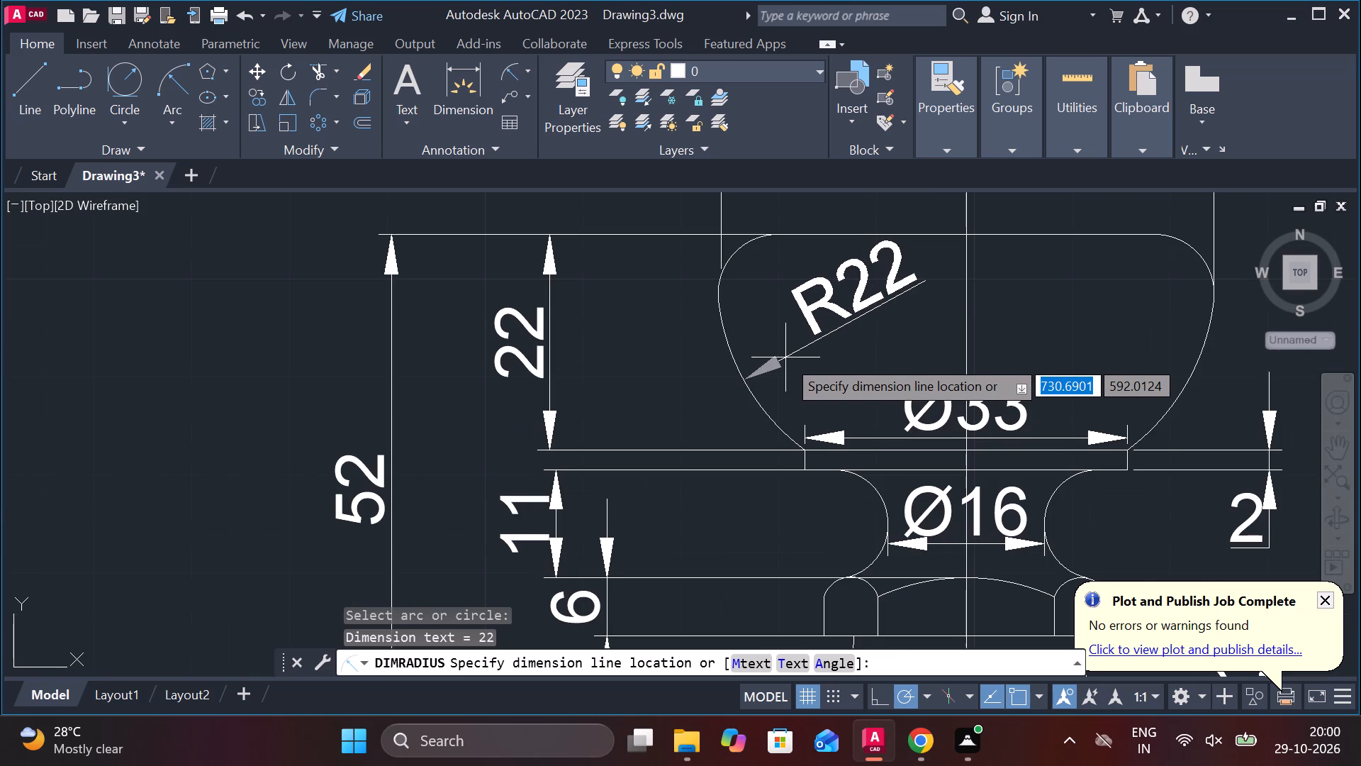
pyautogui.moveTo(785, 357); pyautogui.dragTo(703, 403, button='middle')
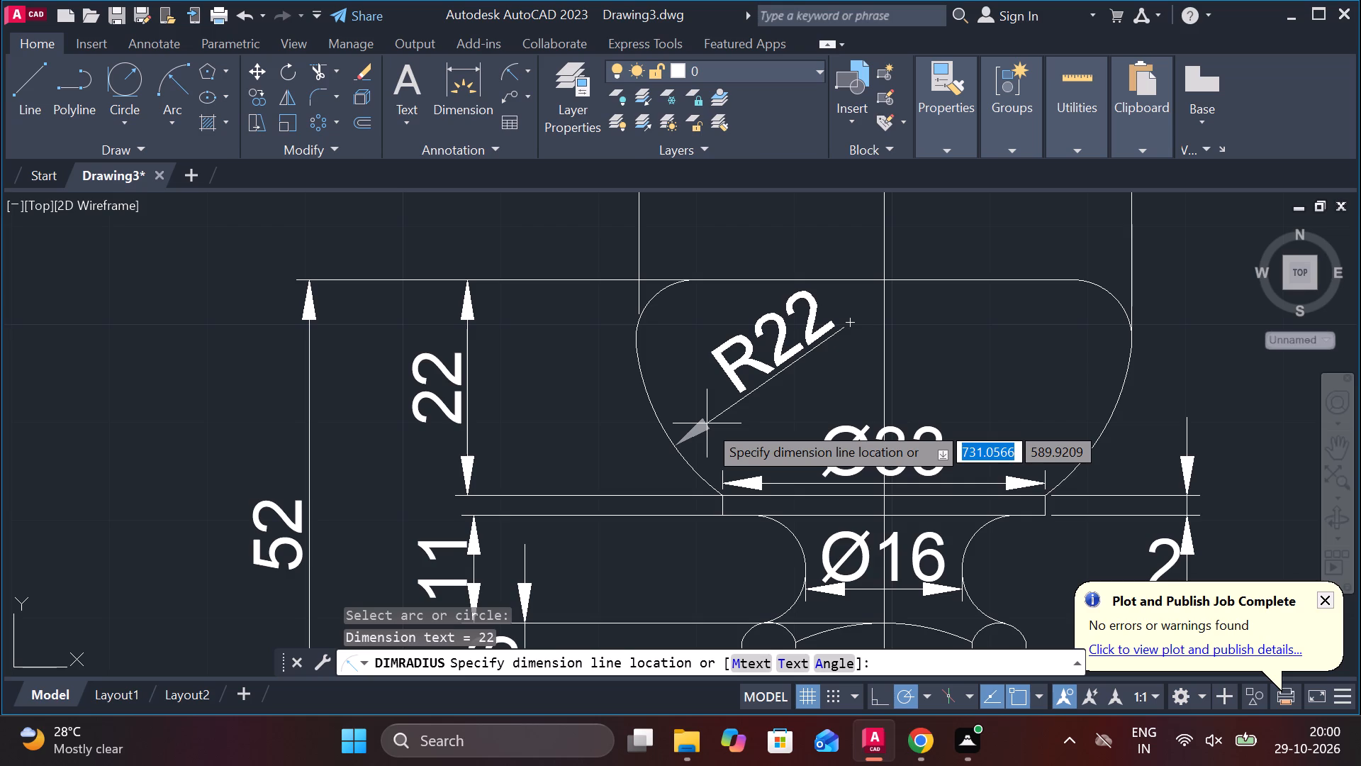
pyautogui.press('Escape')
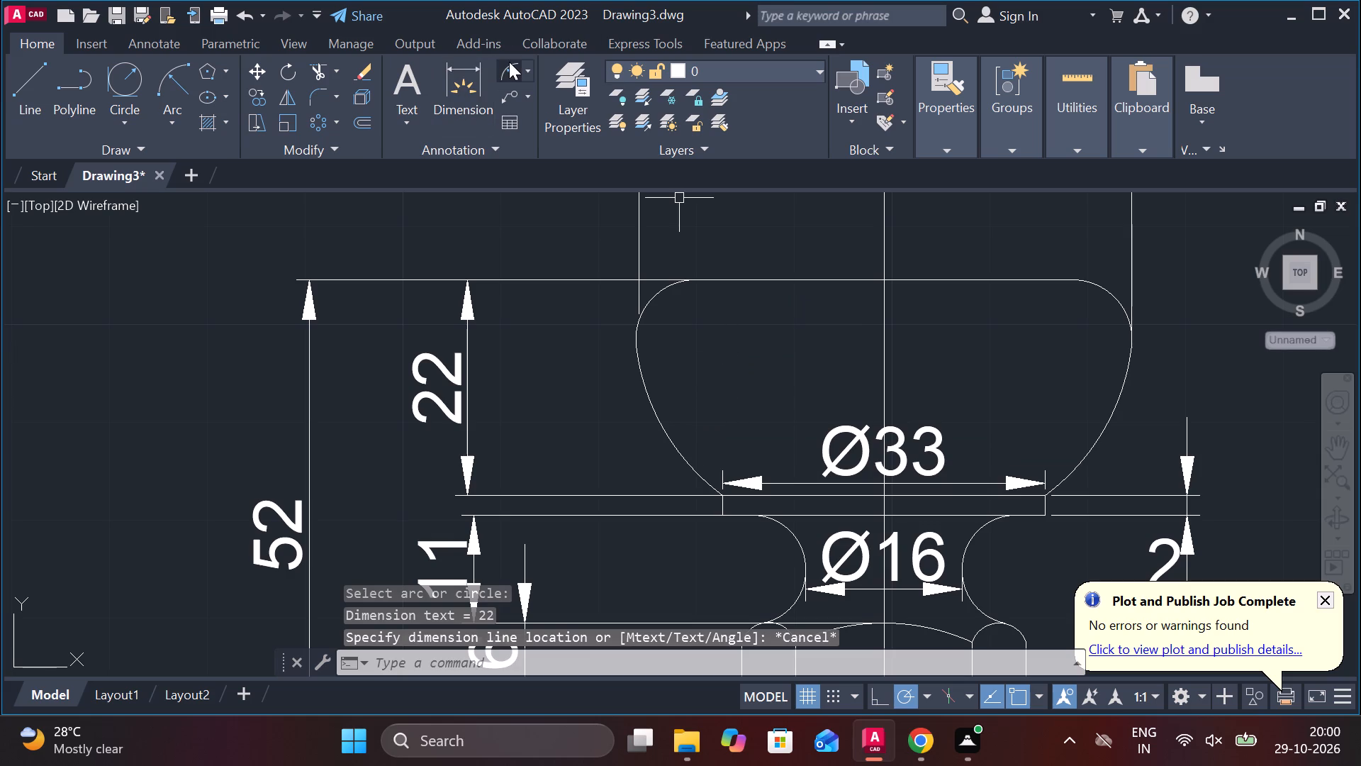
# Add a radius dimension to the small arc at the knob's upper-left corner.
pyautogui.click(509, 62)
pyautogui.click(651, 291)
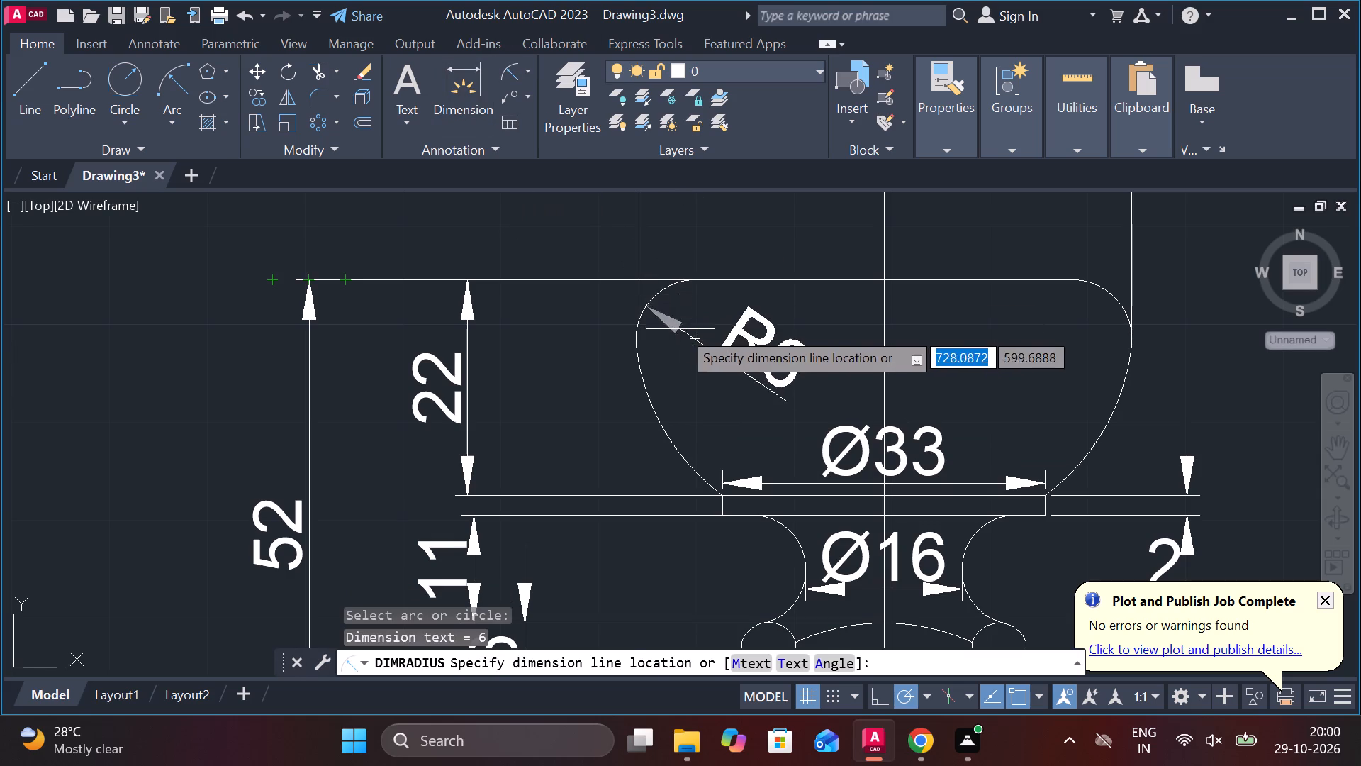
pyautogui.click(684, 331)
# Reposition the corner radius dimension's text so that it sits inside the knob outline.
pyautogui.click(678, 341)
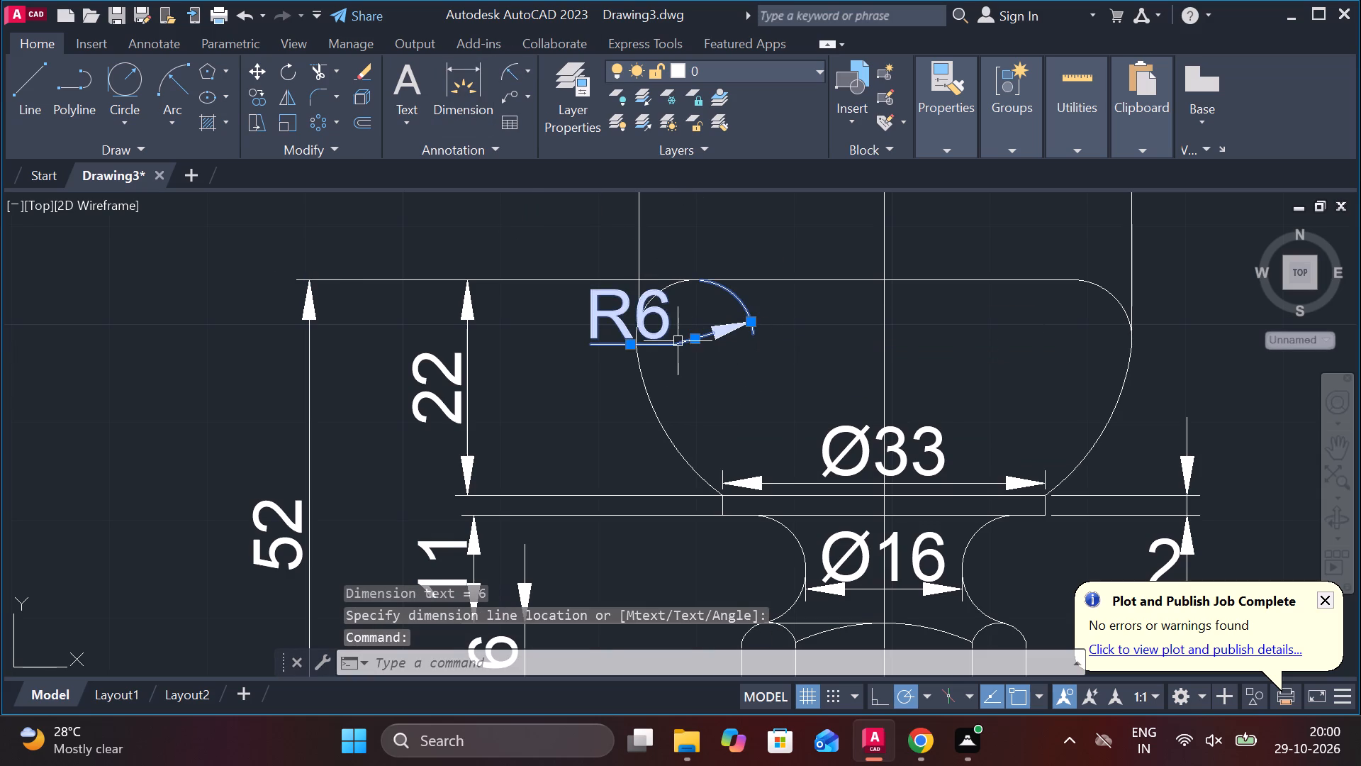
pyautogui.click(627, 342)
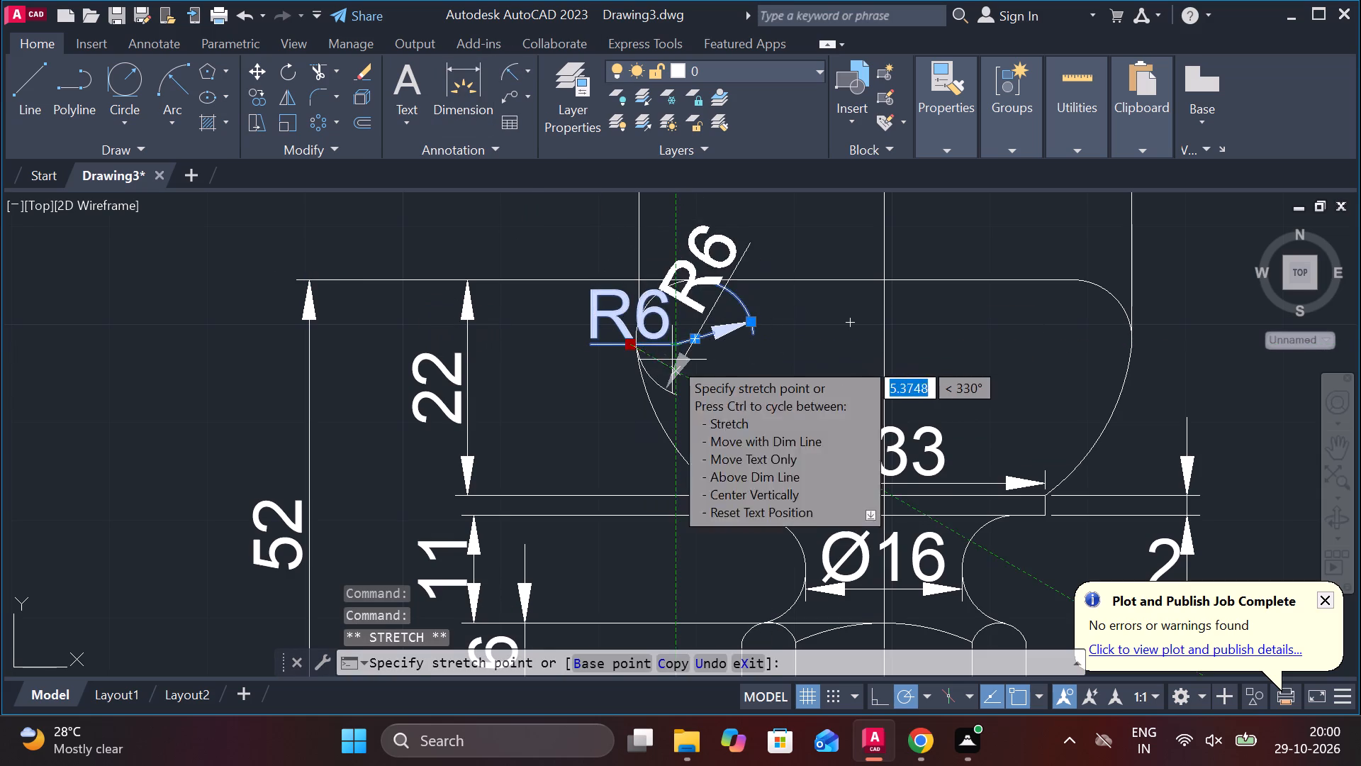
pyautogui.click(659, 333)
pyautogui.press('Escape')
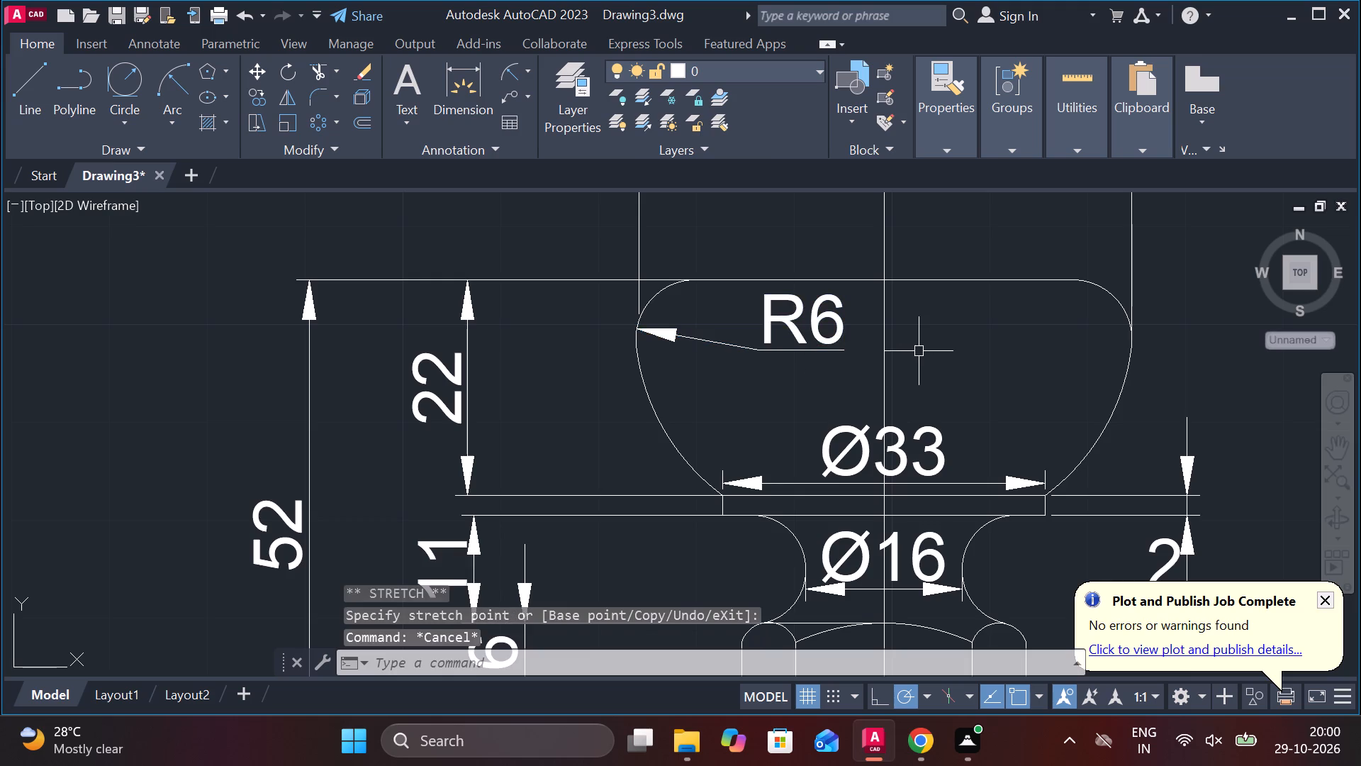
# Add a radius dimension to the large arc on the knob's right side, placed inside the outline.
pyautogui.moveTo(907, 353); pyautogui.dragTo(758, 333, button='middle')
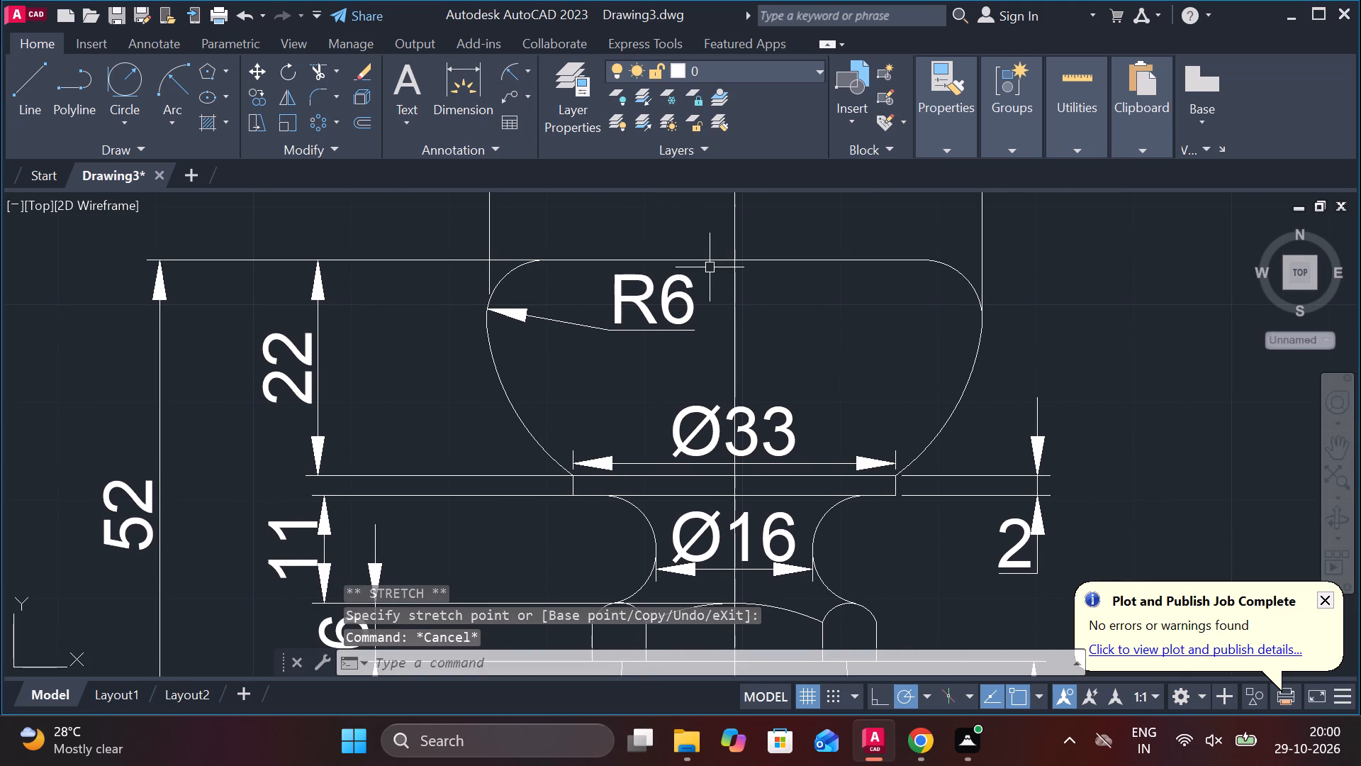
pyautogui.click(510, 80)
pyautogui.click(957, 401)
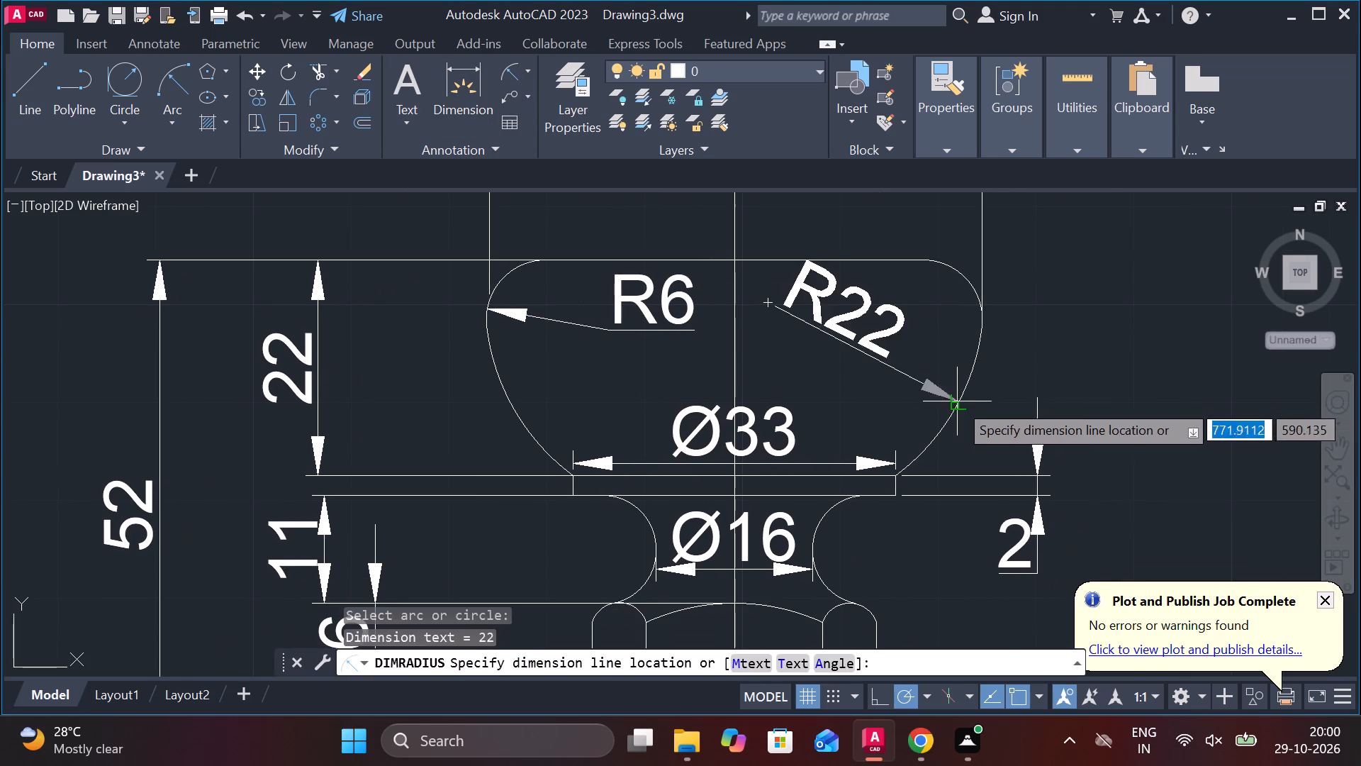
pyautogui.click(945, 379)
# Add a radius dimension to the neck's left concave arc, with the text placed outside the neck.
pyautogui.scroll(-3, 957, 384)
pyautogui.moveTo(1043, 401); pyautogui.dragTo(905, 348, button='middle')
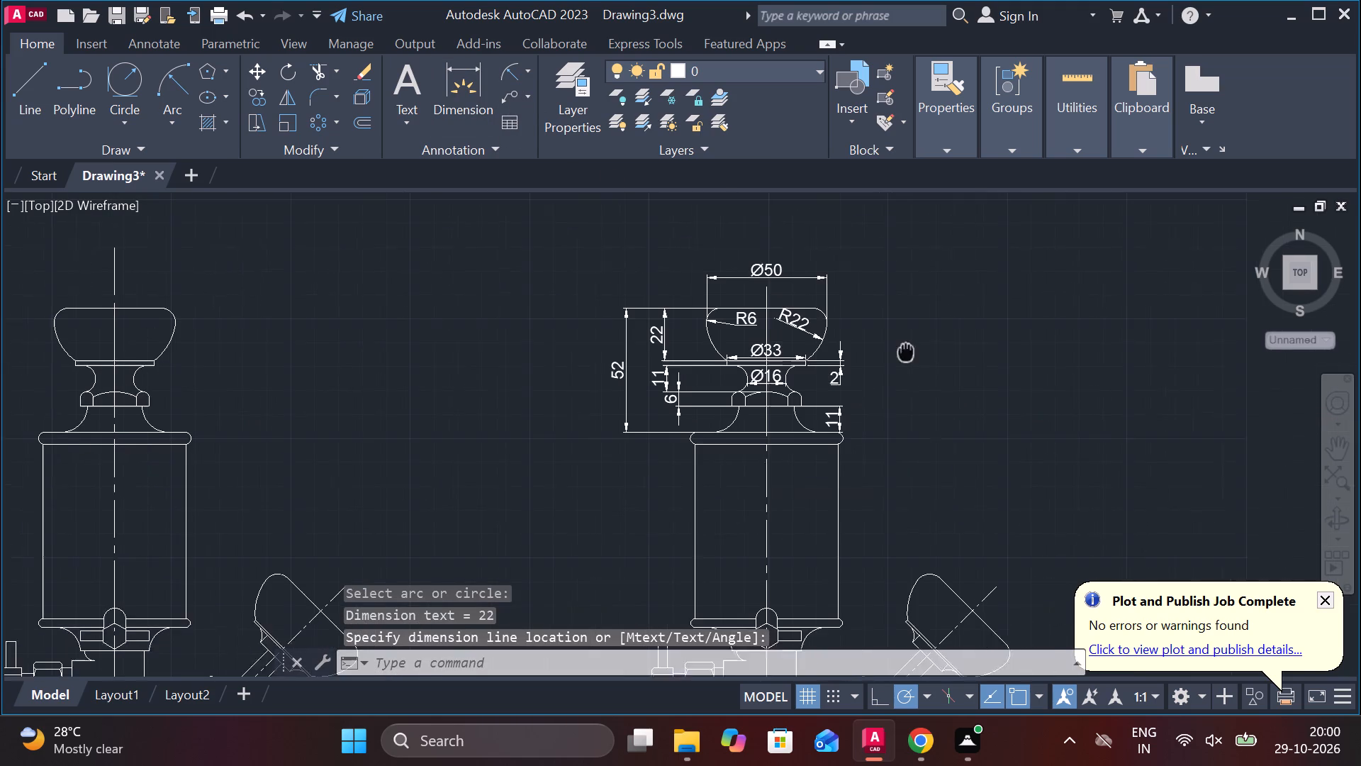
pyautogui.moveTo(905, 348); pyautogui.dragTo(905, 348, button='middle')
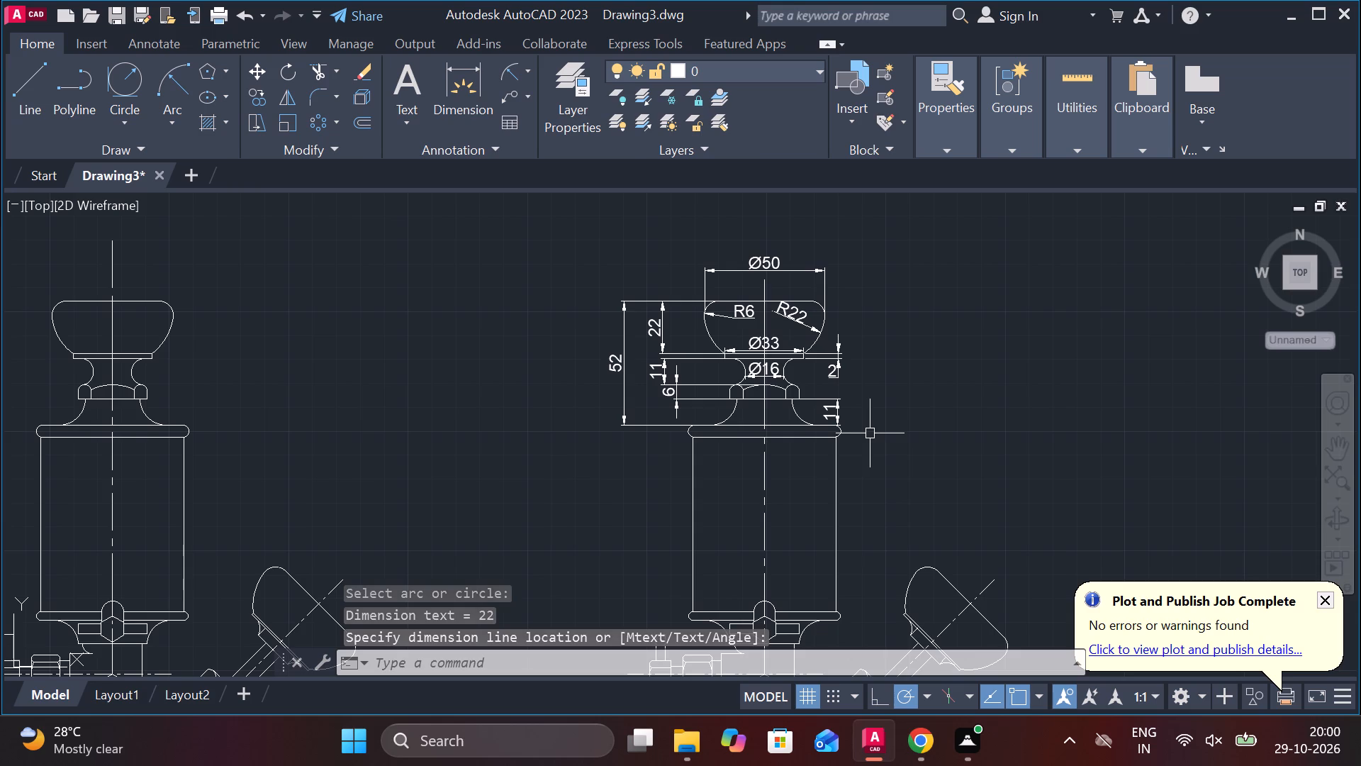
pyautogui.scroll(3, 707, 356)
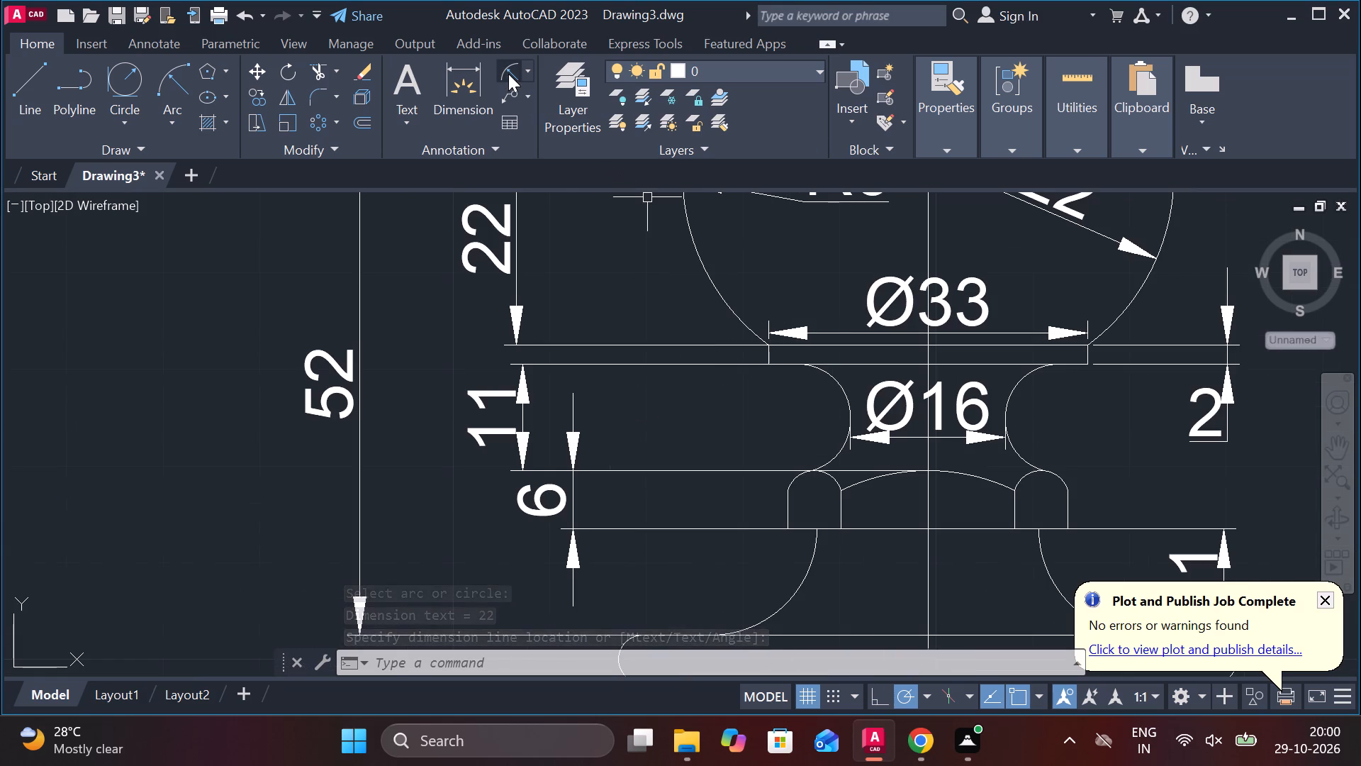
pyautogui.click(508, 74)
pyautogui.click(847, 413)
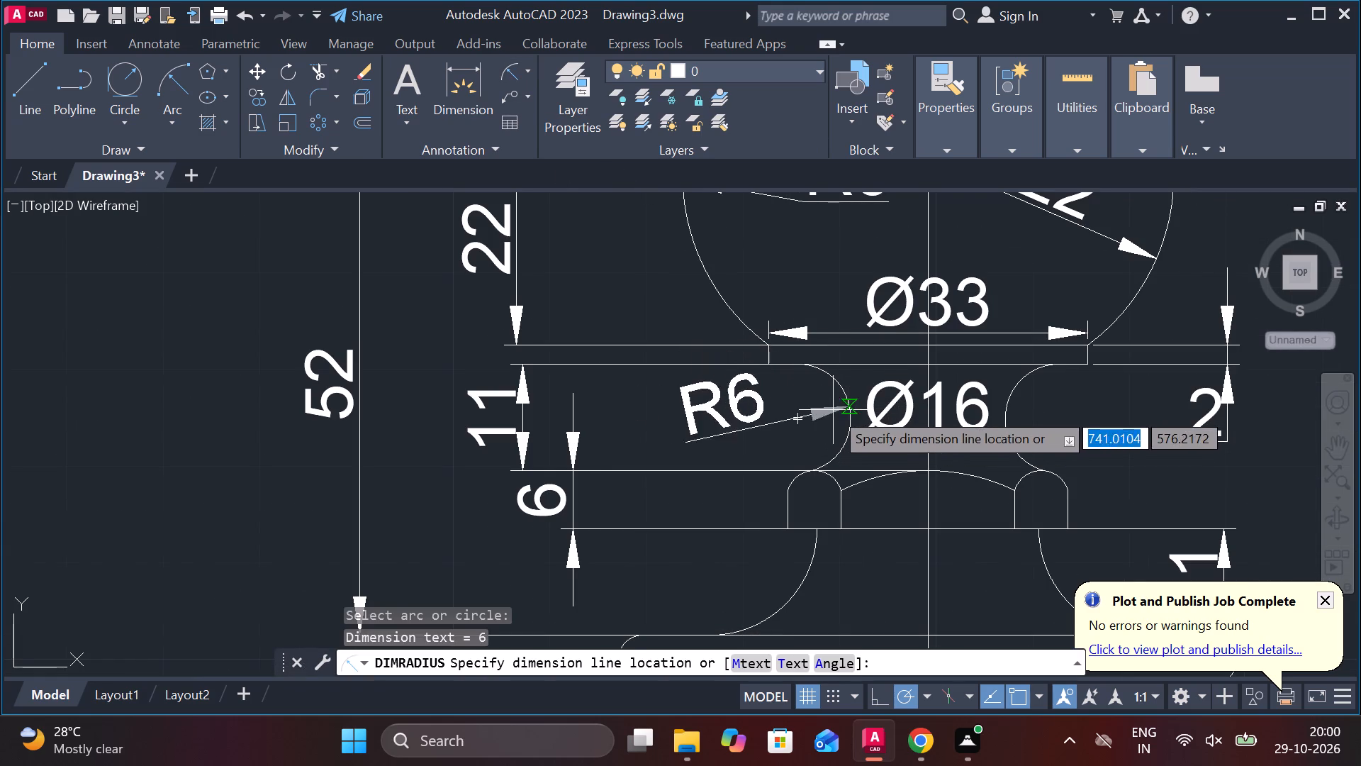
pyautogui.click(833, 403)
# Override the text of the radius dimension on the neck's left concave arc with R5.5.
pyautogui.scroll(-1, 841, 454)
pyautogui.moveTo(851, 464); pyautogui.dragTo(801, 464, button='middle')
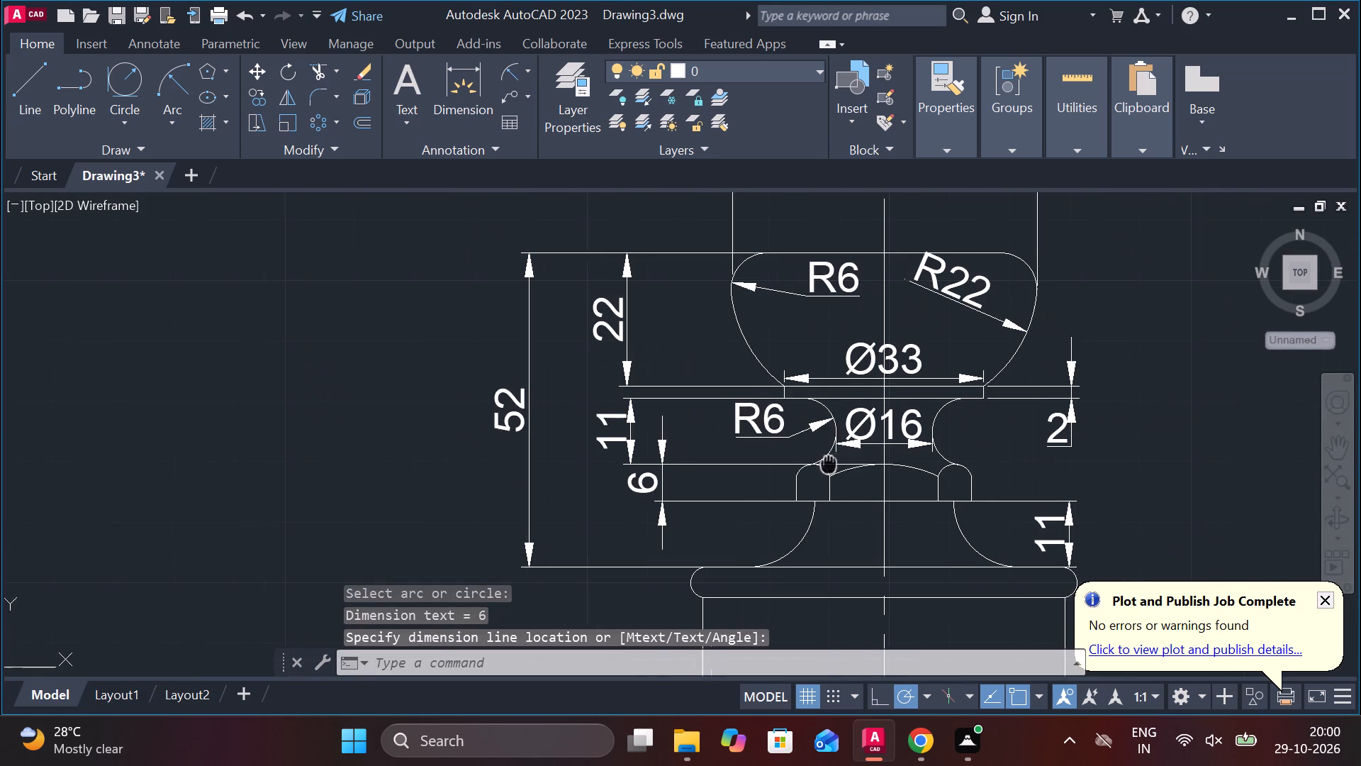
pyautogui.moveTo(801, 464); pyautogui.dragTo(700, 370, button='middle')
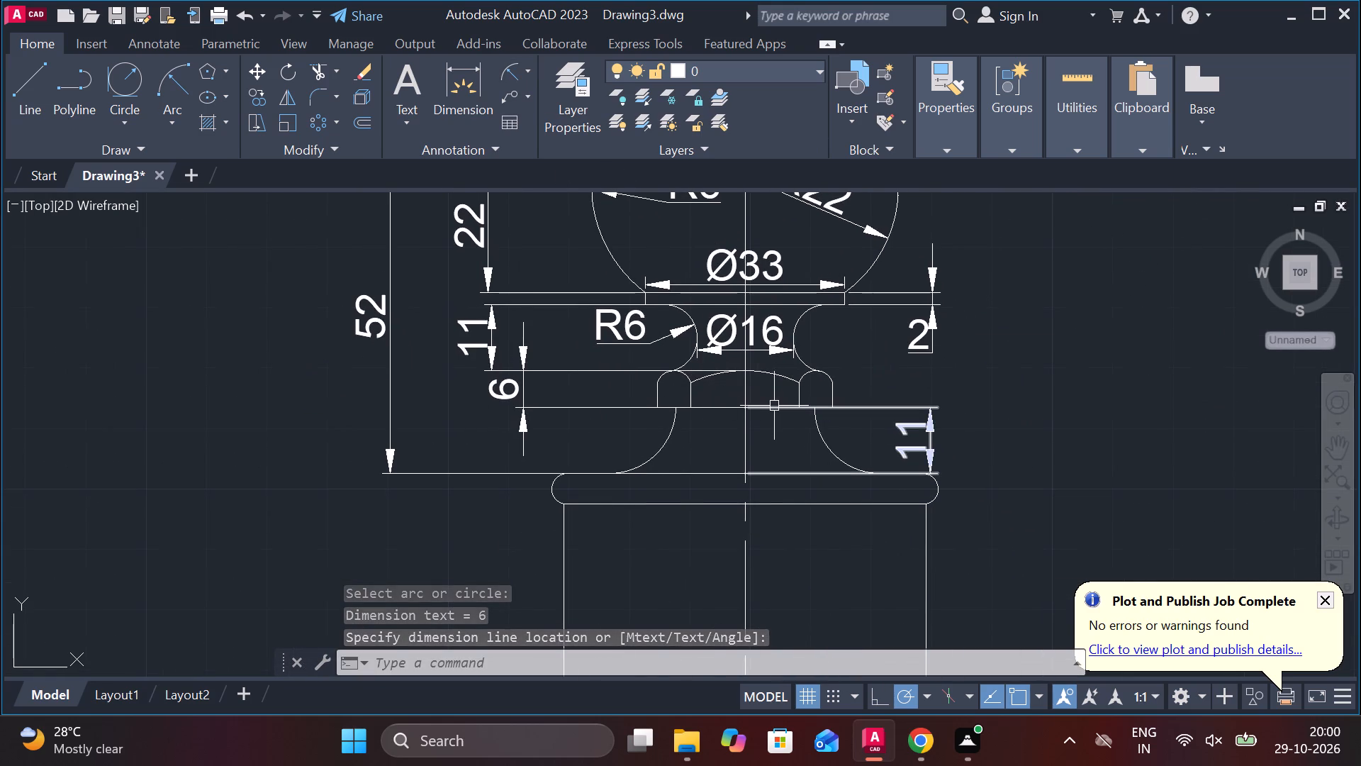
pyautogui.scroll(2, 625, 335)
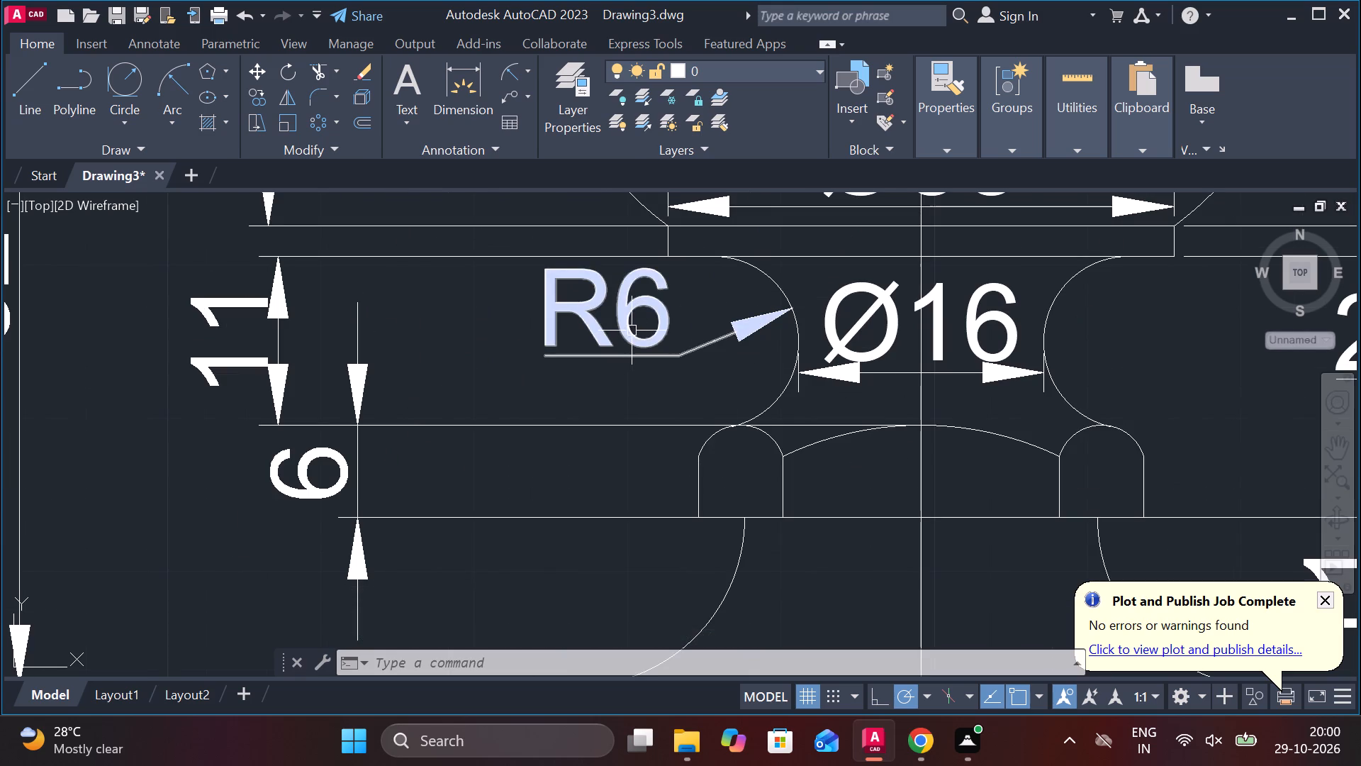
pyautogui.doubleClick(632, 324)
pyautogui.press('Right')
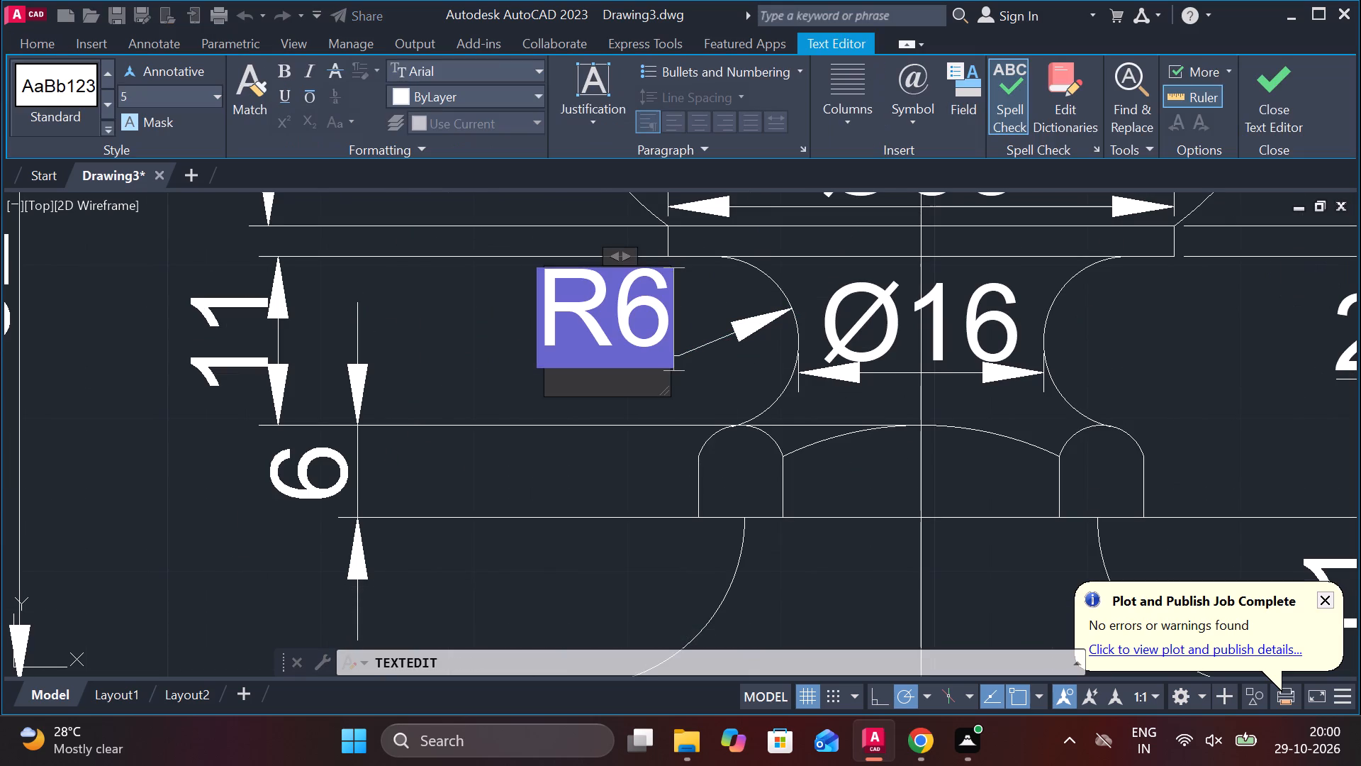
pyautogui.press('BackSpace')
pyautogui.write('R5.5')
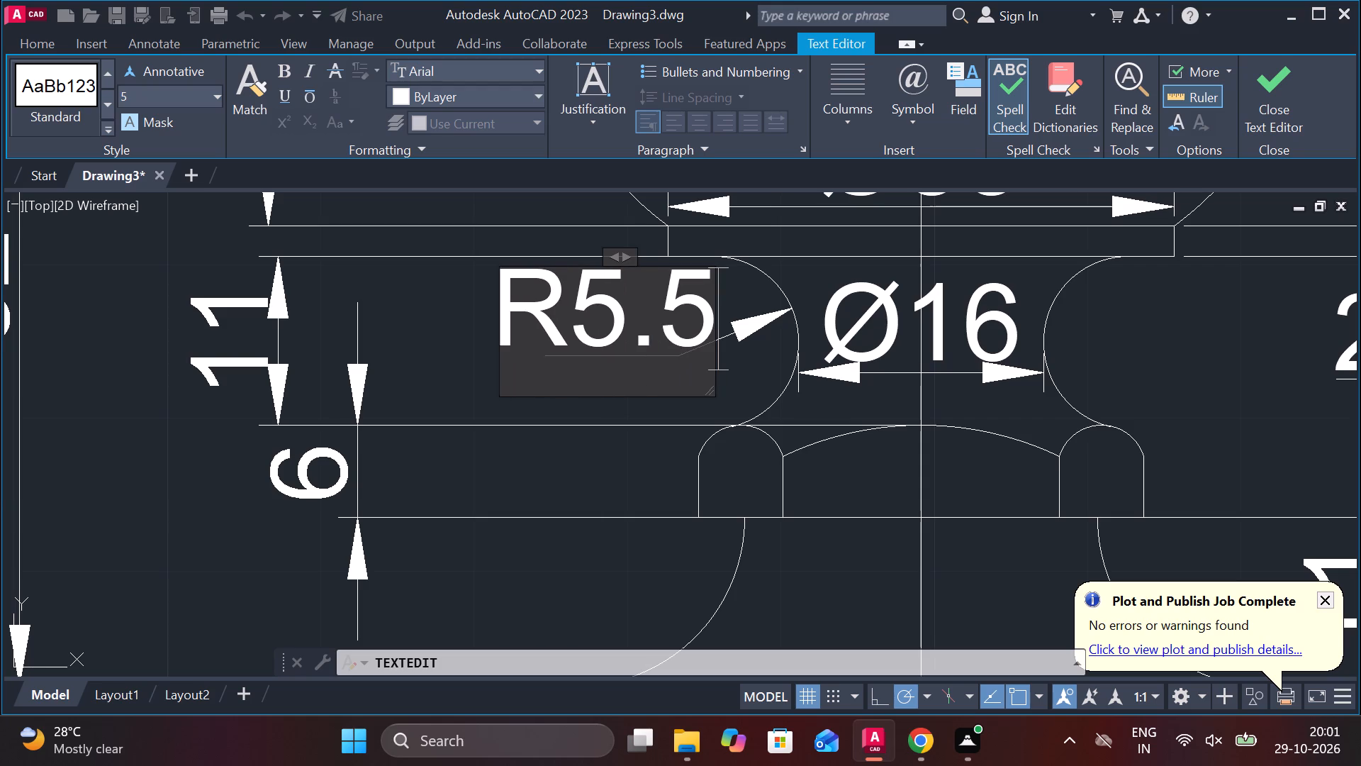
pyautogui.click(1282, 109)
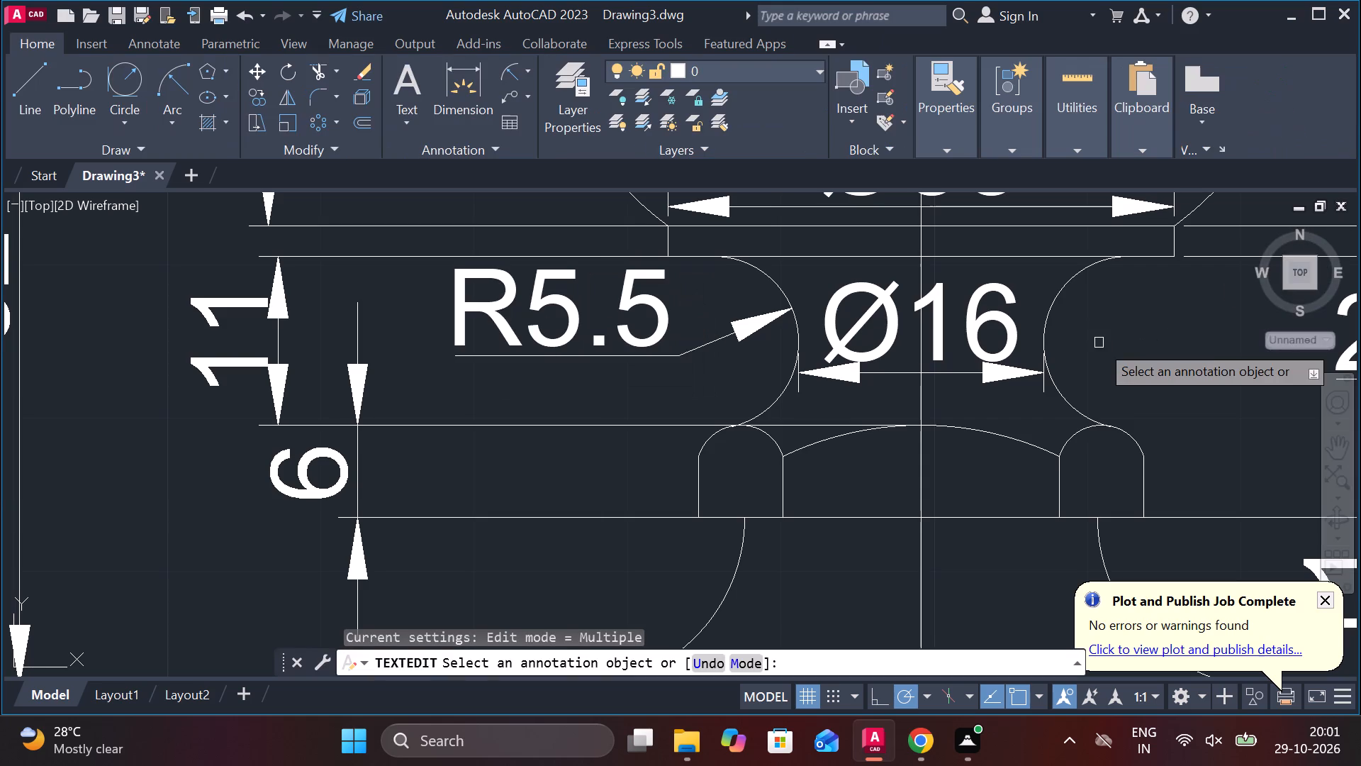
# Add a horizontal linear dimension across the full width of the nut, placed just below its base line.
pyautogui.scroll(-2, 1099, 343)
pyautogui.moveTo(1012, 442); pyautogui.dragTo(876, 423, button='middle')
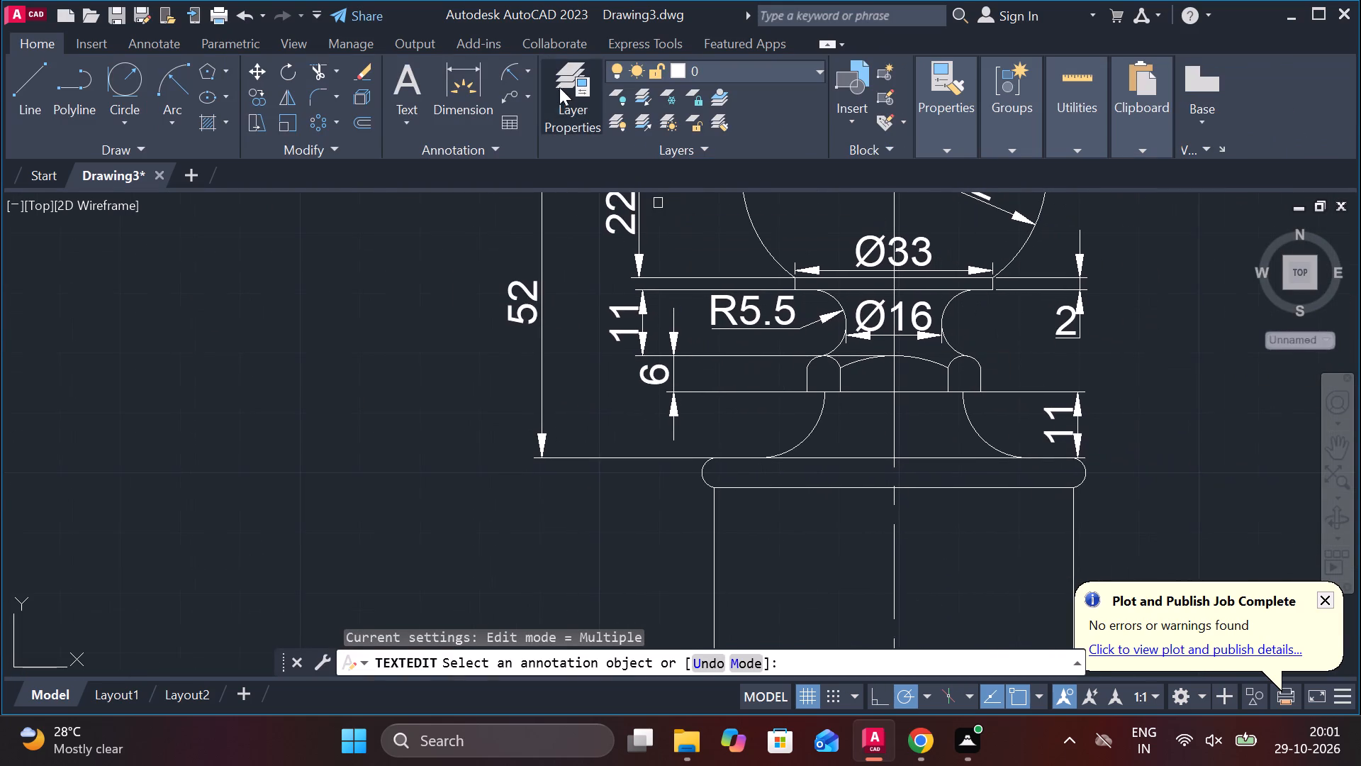
pyautogui.click(527, 80)
pyautogui.click(546, 118)
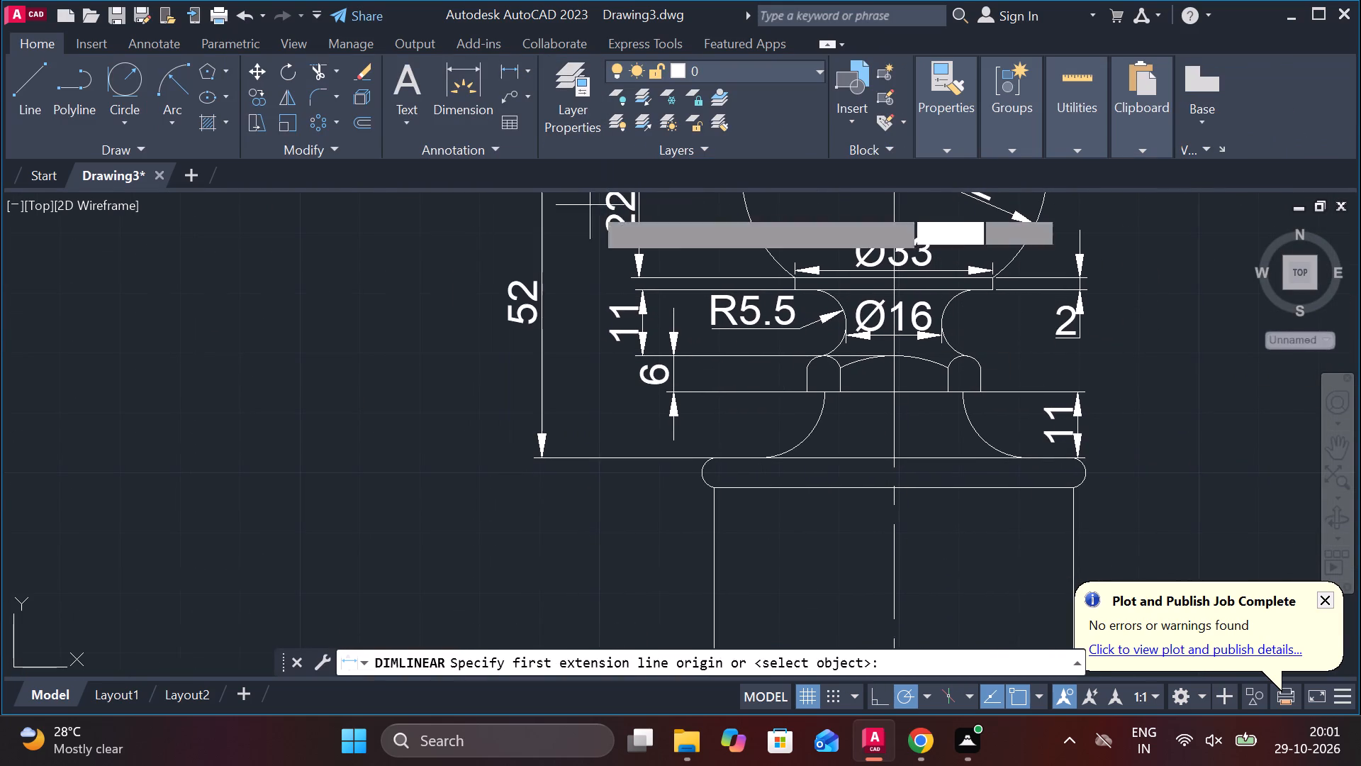
pyautogui.scroll(3, 785, 474)
pyautogui.moveTo(834, 368); pyautogui.dragTo(690, 465, button='middle')
pyautogui.scroll(-1, 693, 440)
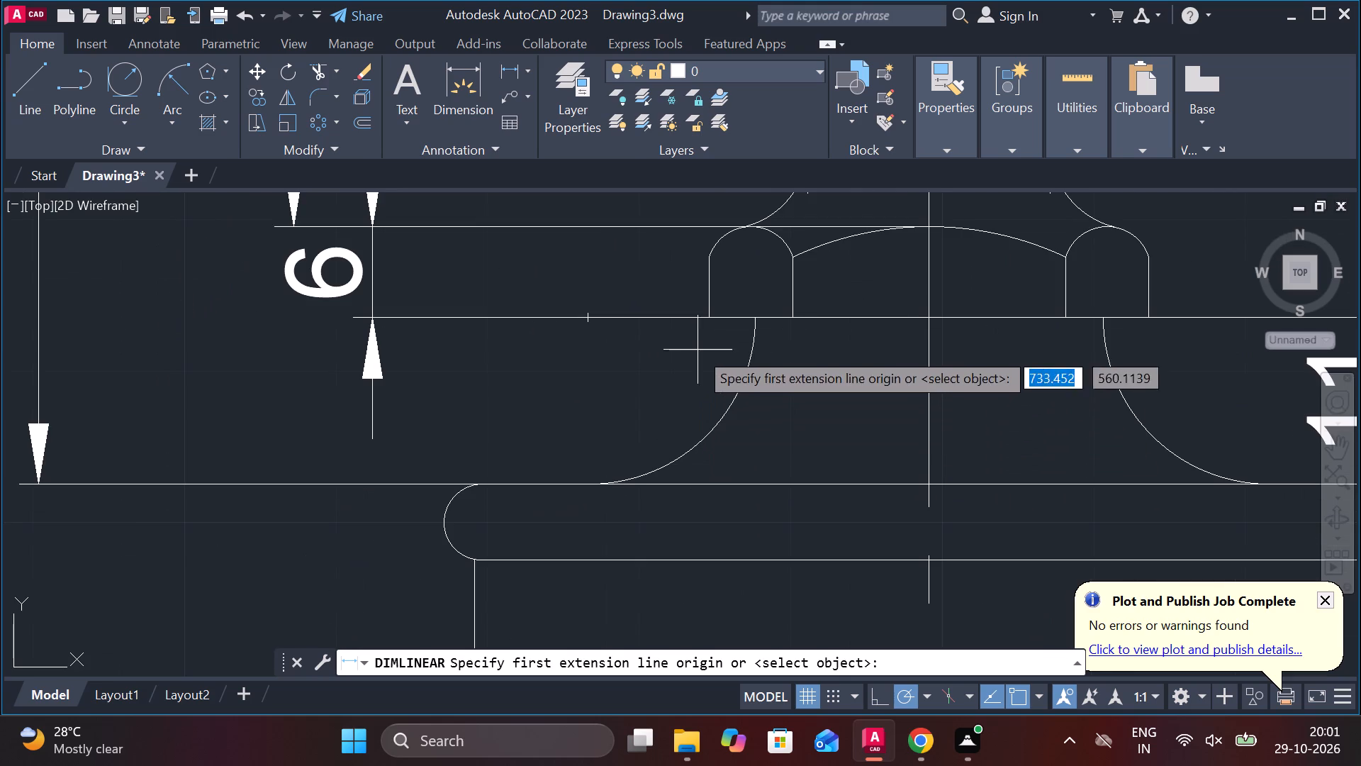
pyautogui.click(711, 319)
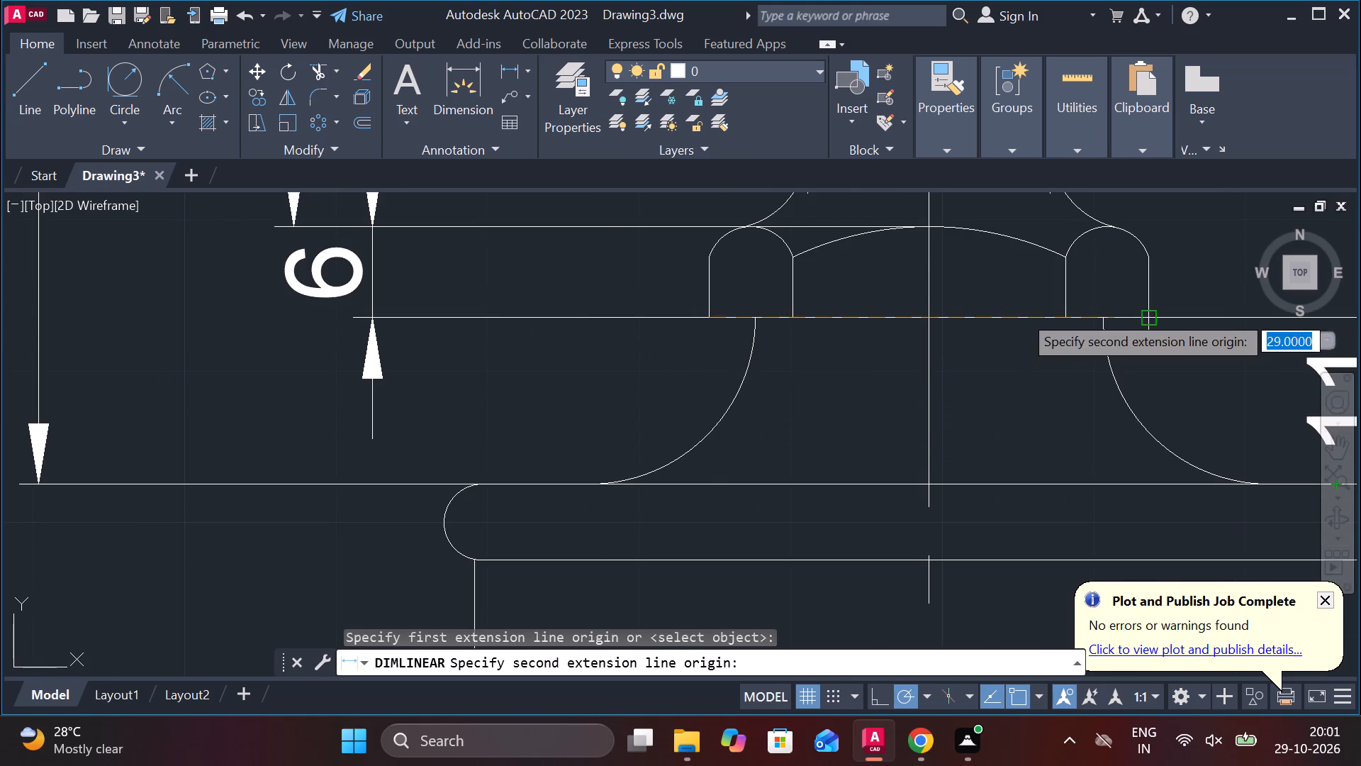
pyautogui.click(1154, 313)
pyautogui.click(909, 411)
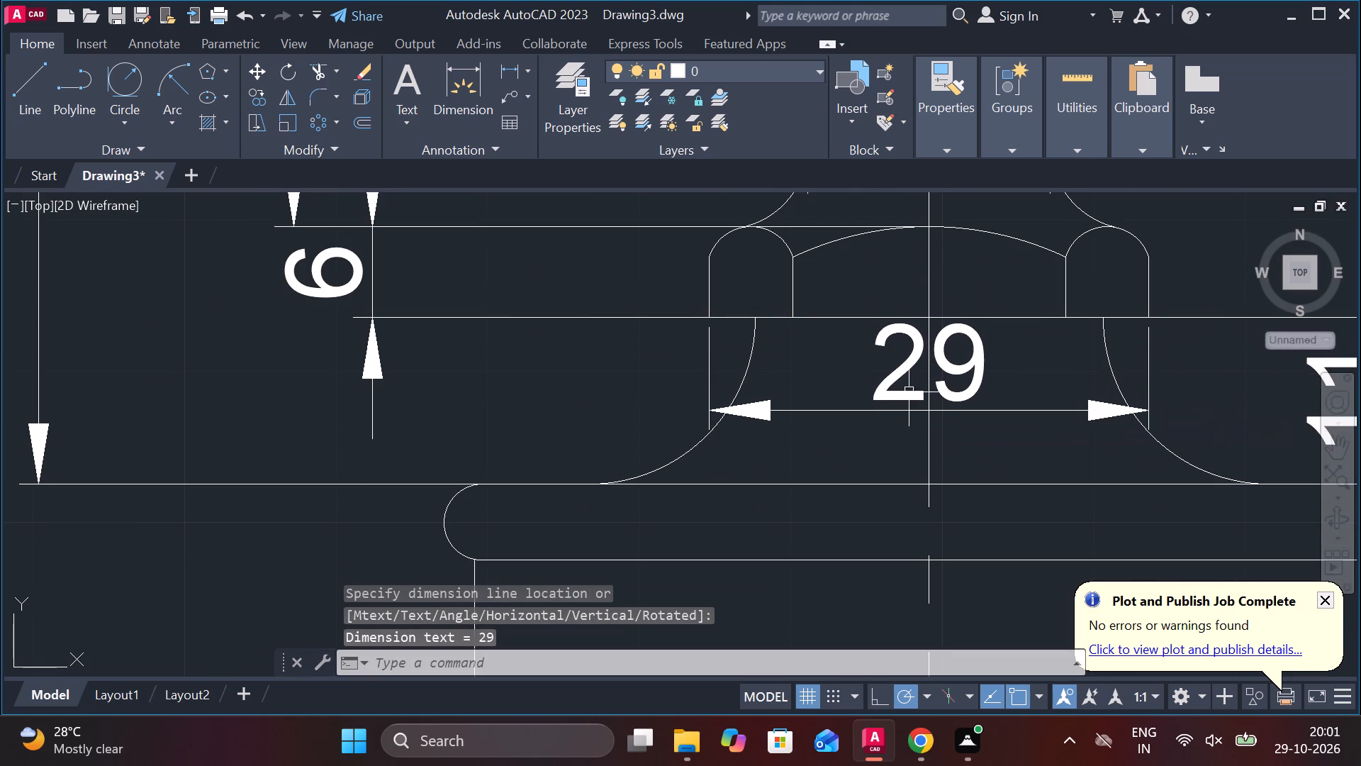
# Insert a diameter symbol in front of the nut width dimension's text.
pyautogui.doubleClick(909, 377)
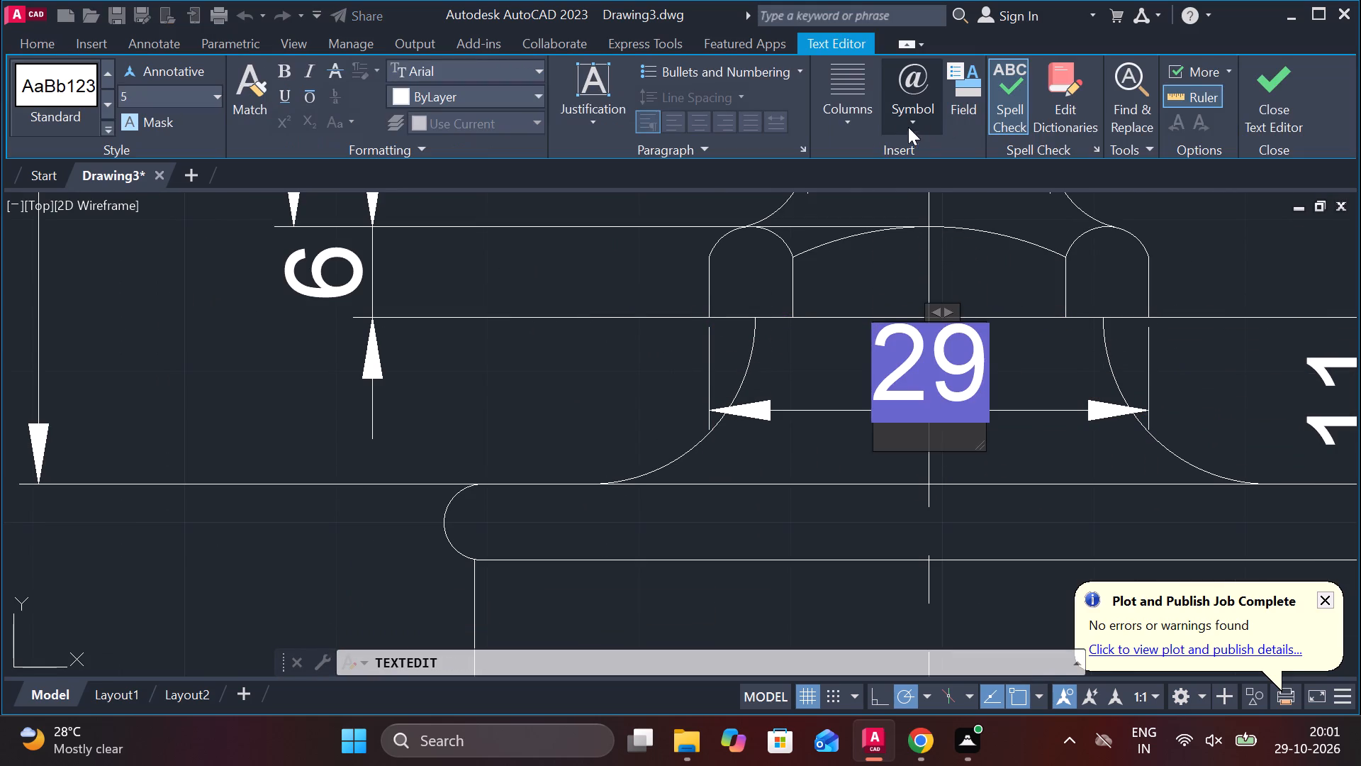
pyautogui.click(920, 123)
pyautogui.click(941, 201)
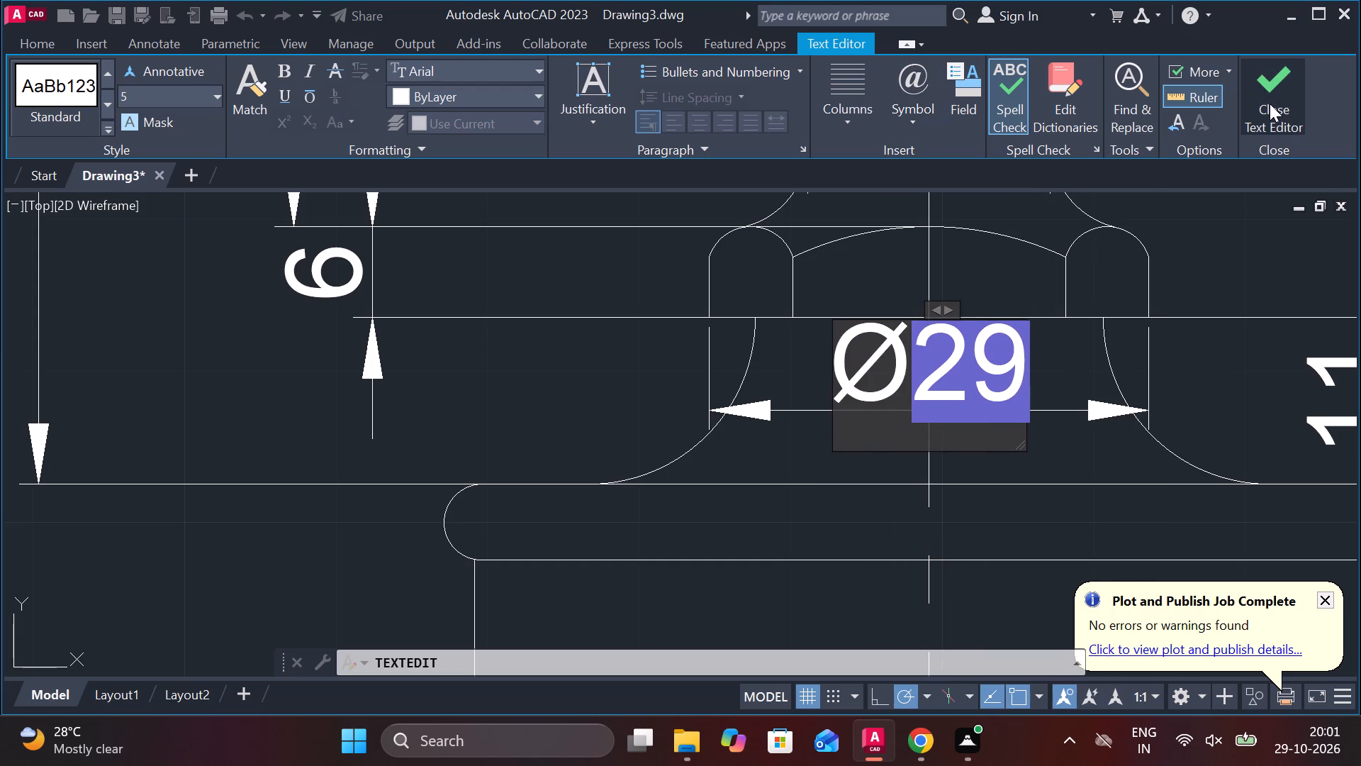
pyautogui.click(1270, 104)
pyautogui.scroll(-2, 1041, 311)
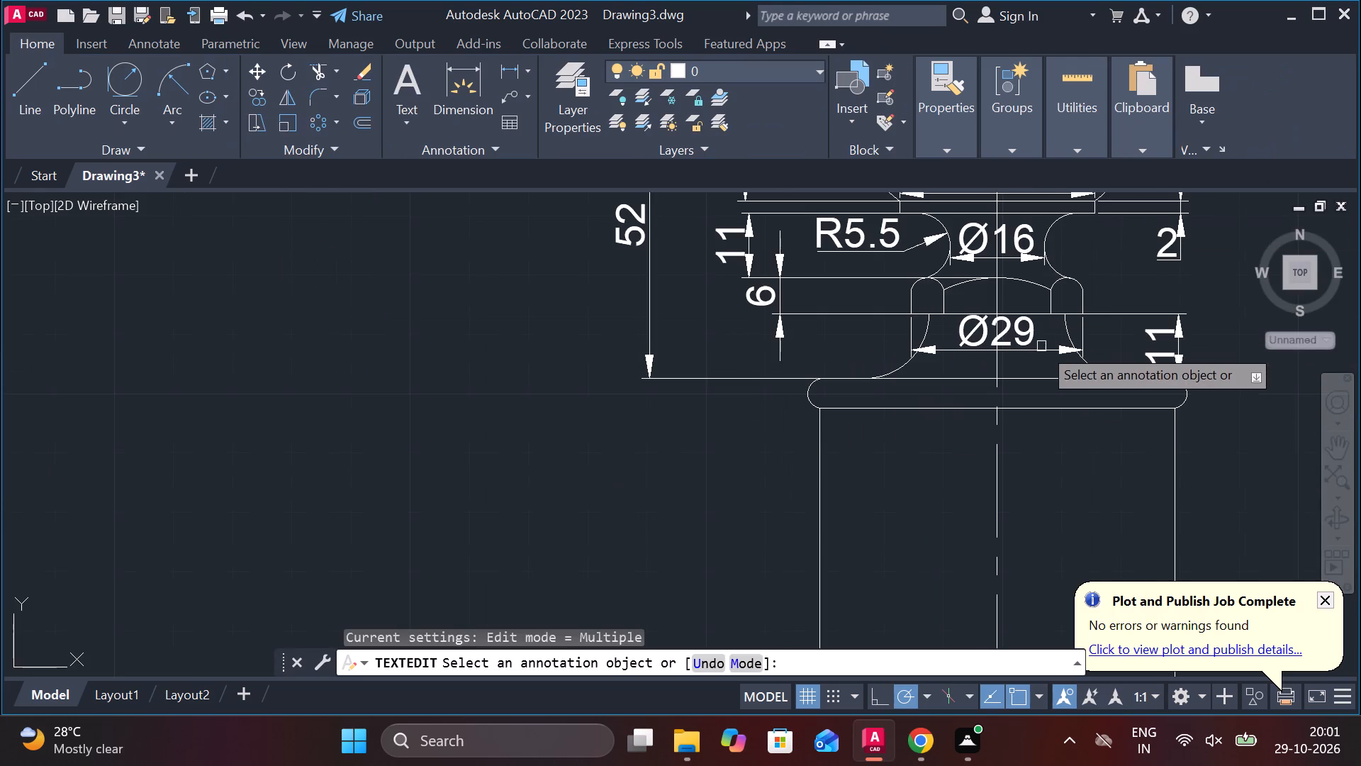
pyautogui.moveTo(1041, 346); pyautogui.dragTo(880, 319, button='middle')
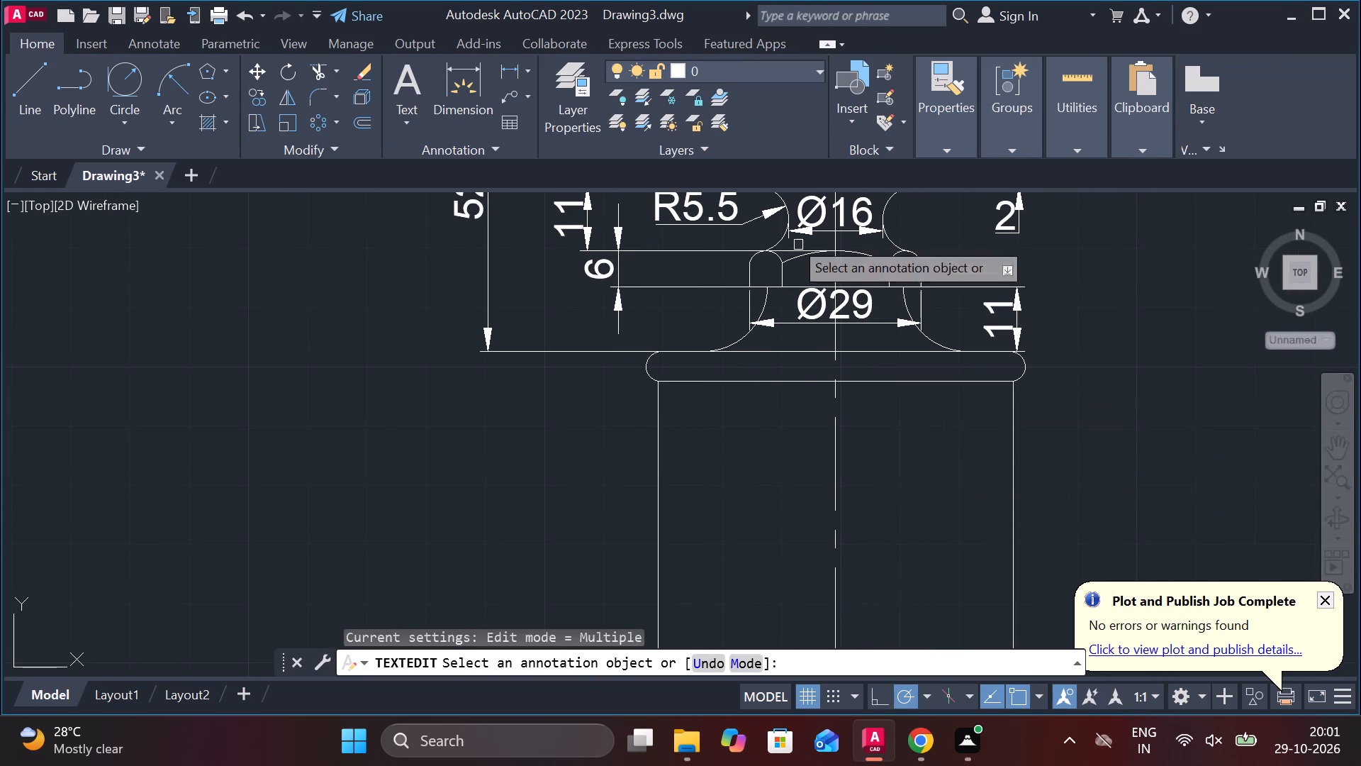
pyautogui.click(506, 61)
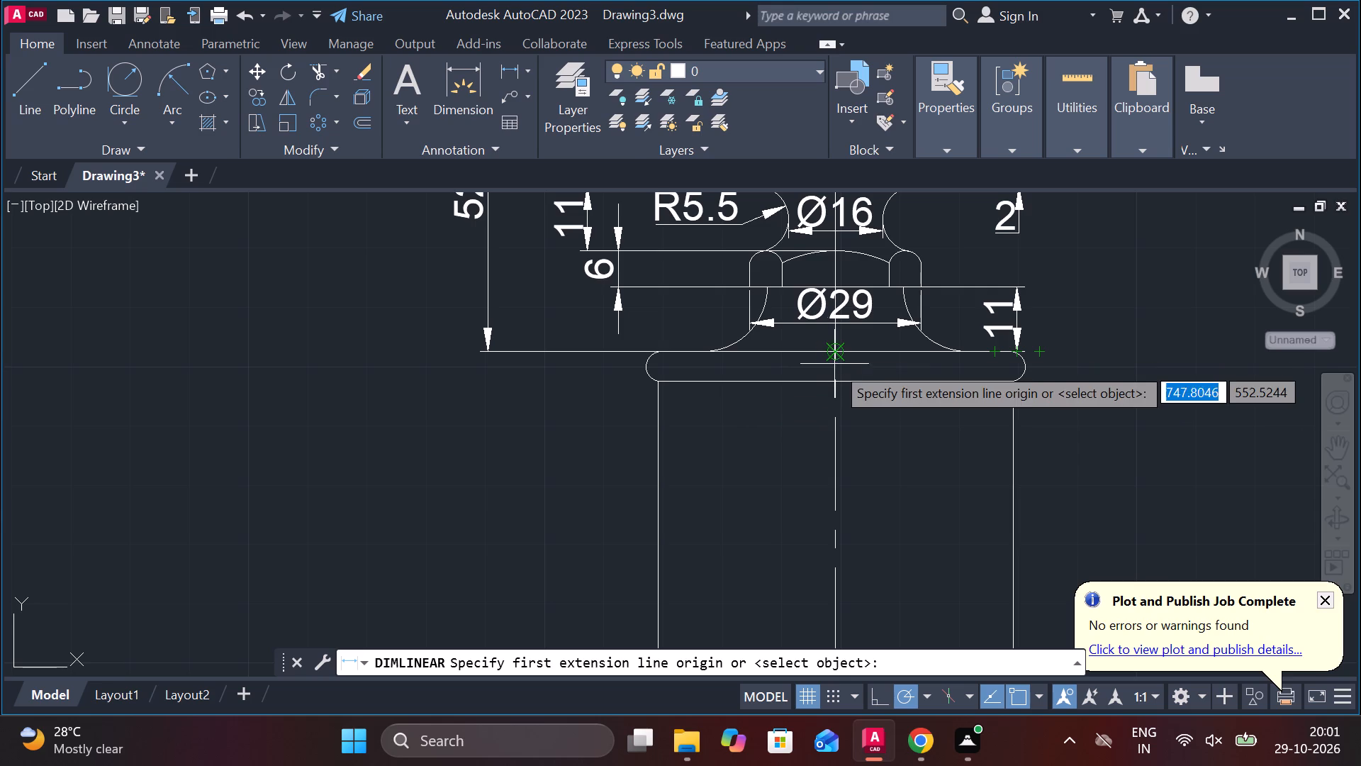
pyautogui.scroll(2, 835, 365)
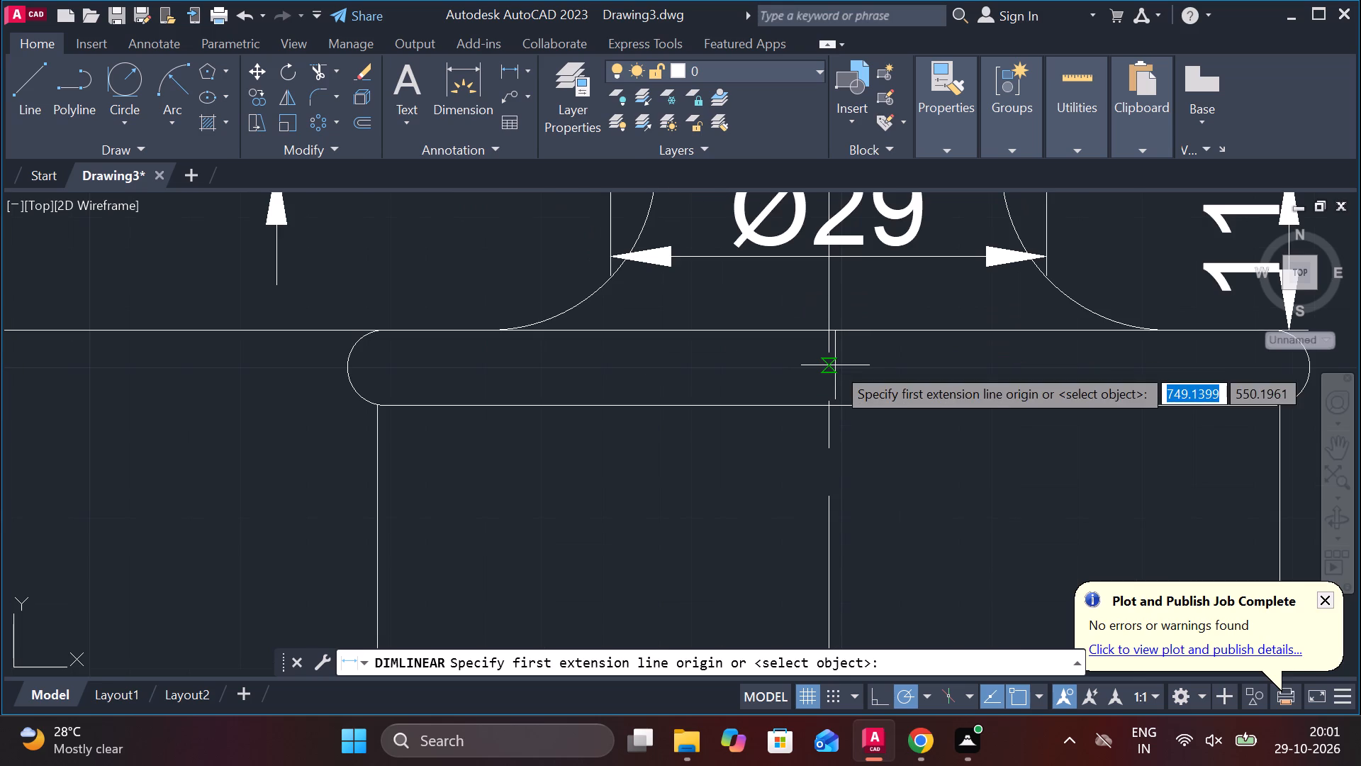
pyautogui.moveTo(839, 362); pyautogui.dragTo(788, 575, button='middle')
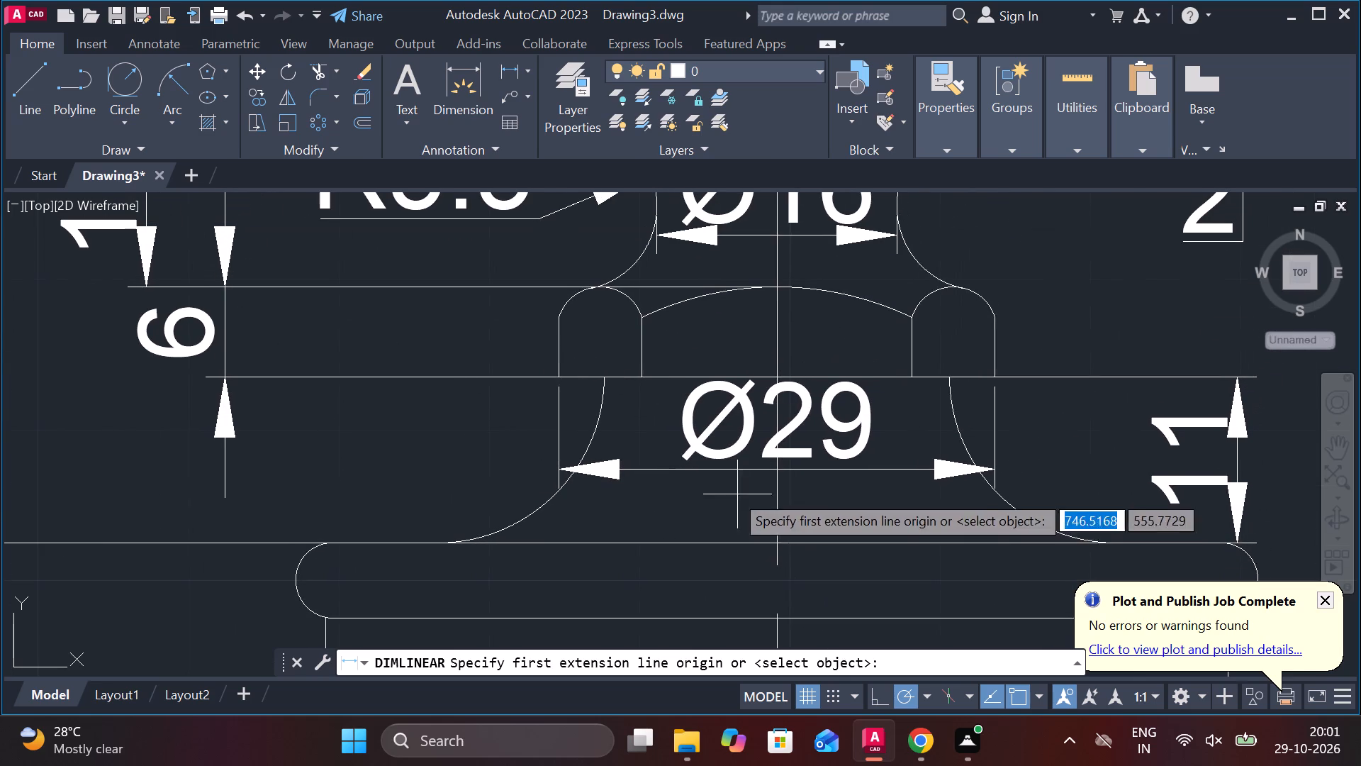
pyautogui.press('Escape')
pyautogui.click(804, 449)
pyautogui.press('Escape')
# Reposition the nut's diameter dimension so its line crosses the nut and its text sits outside, right of the outline.
pyautogui.click(795, 453)
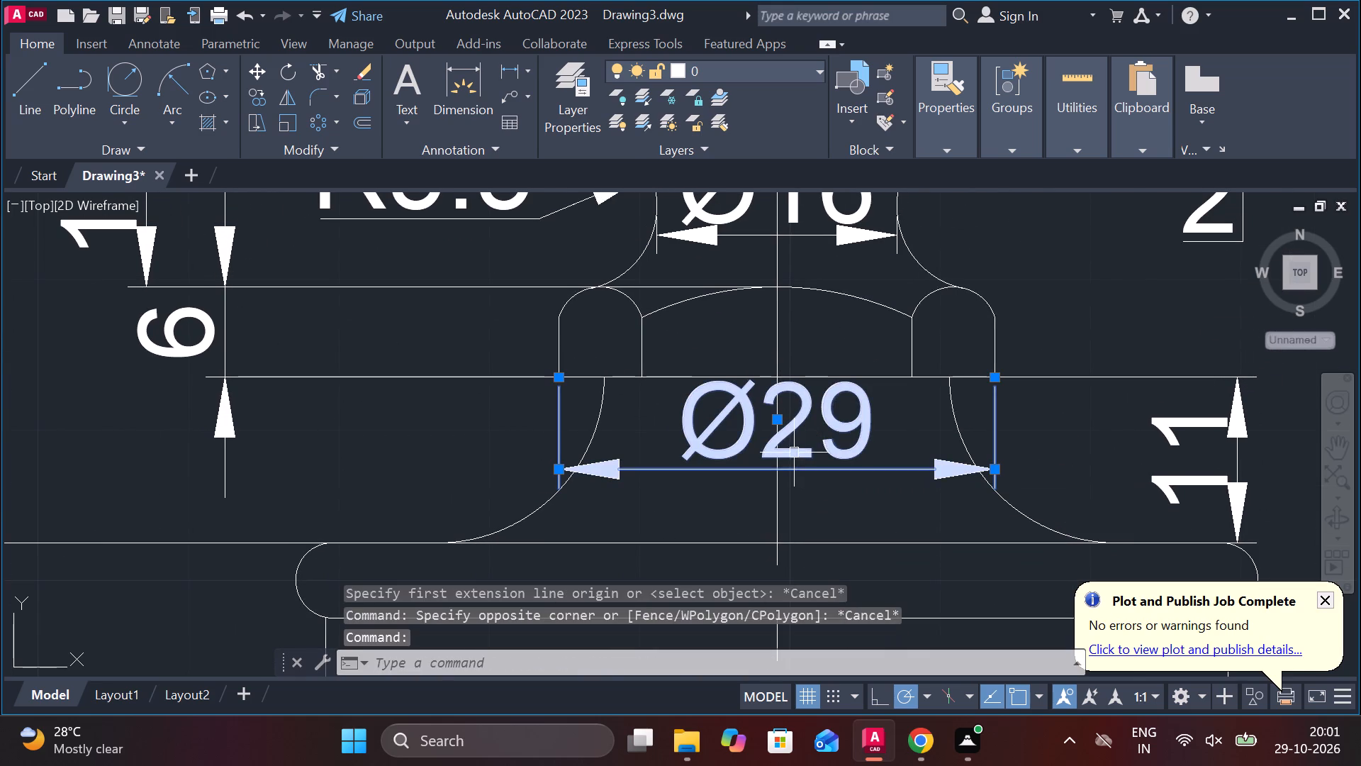
pyautogui.click(779, 423)
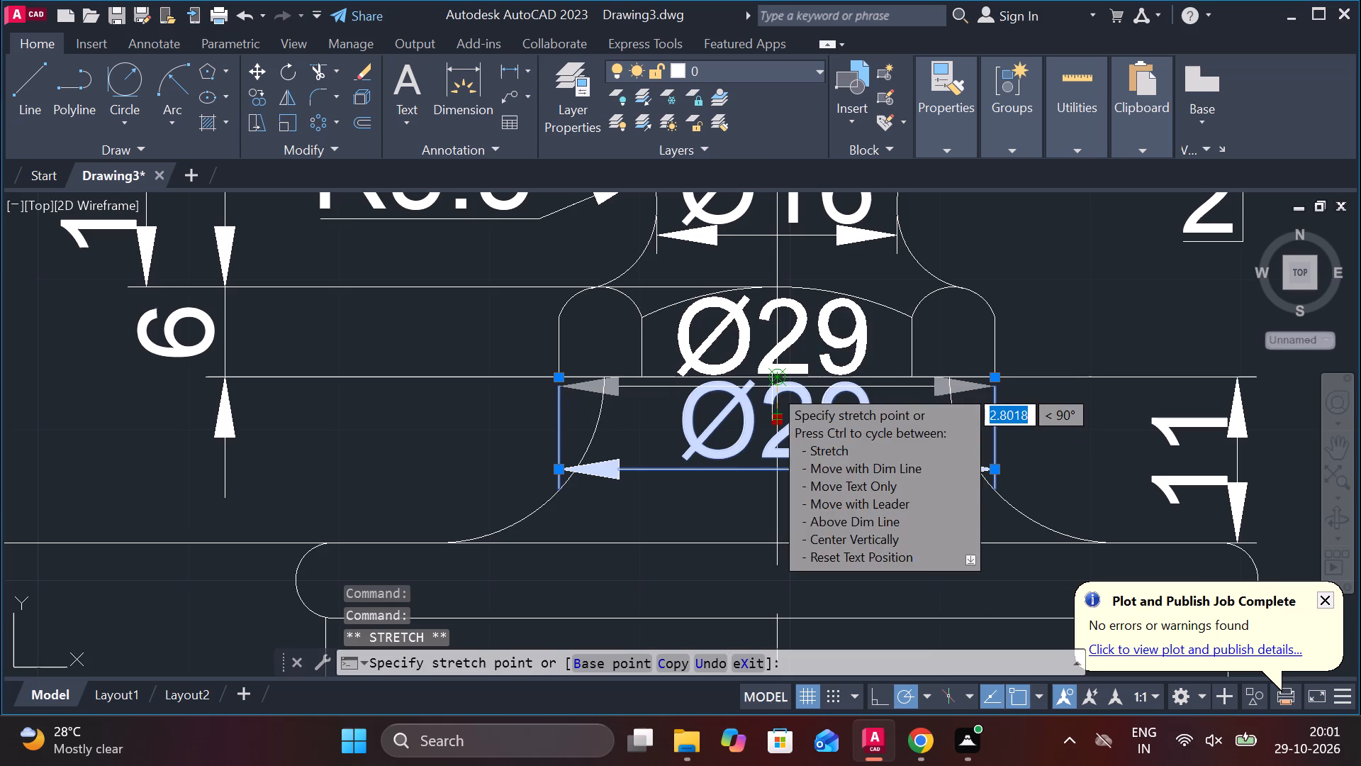
pyautogui.moveTo(1108, 355); pyautogui.dragTo(944, 437, button='middle')
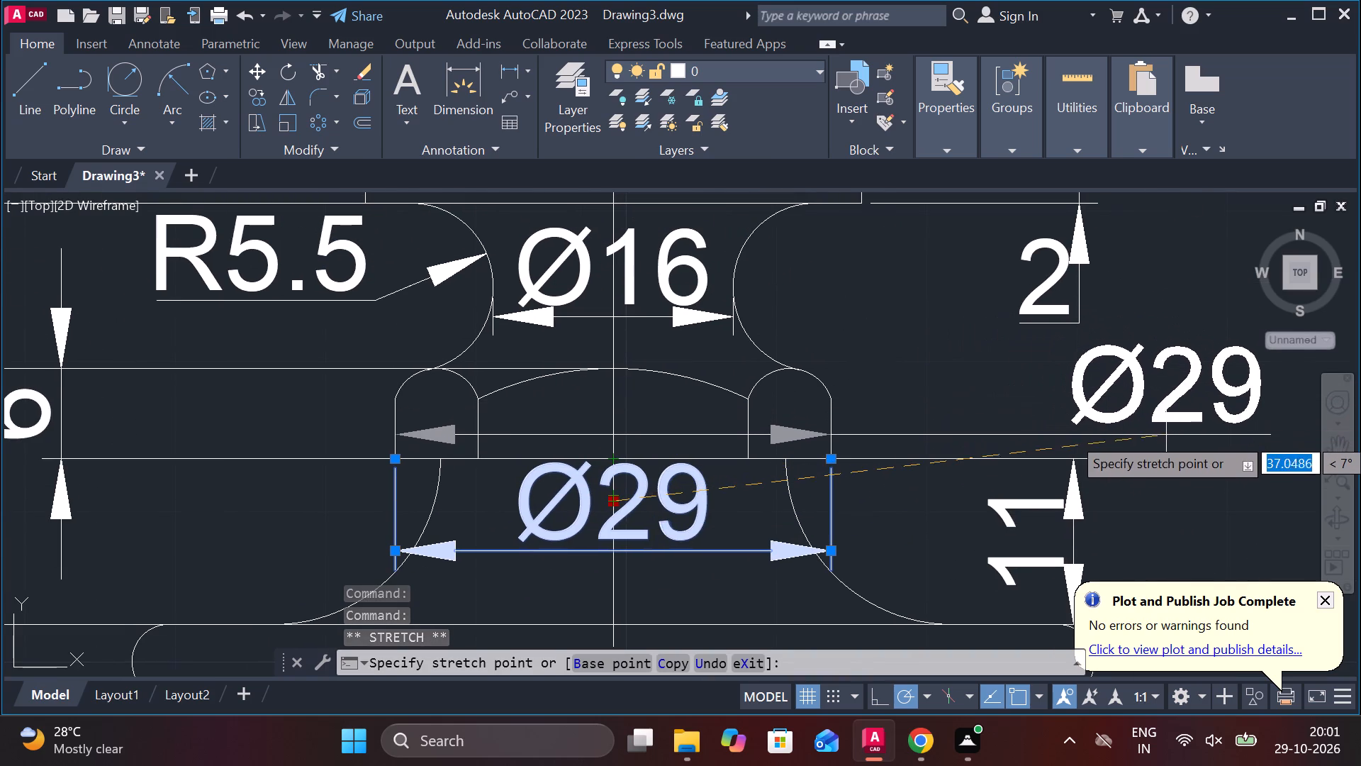
pyautogui.click(1203, 428)
pyautogui.scroll(-1, 1173, 445)
pyautogui.press('Escape')
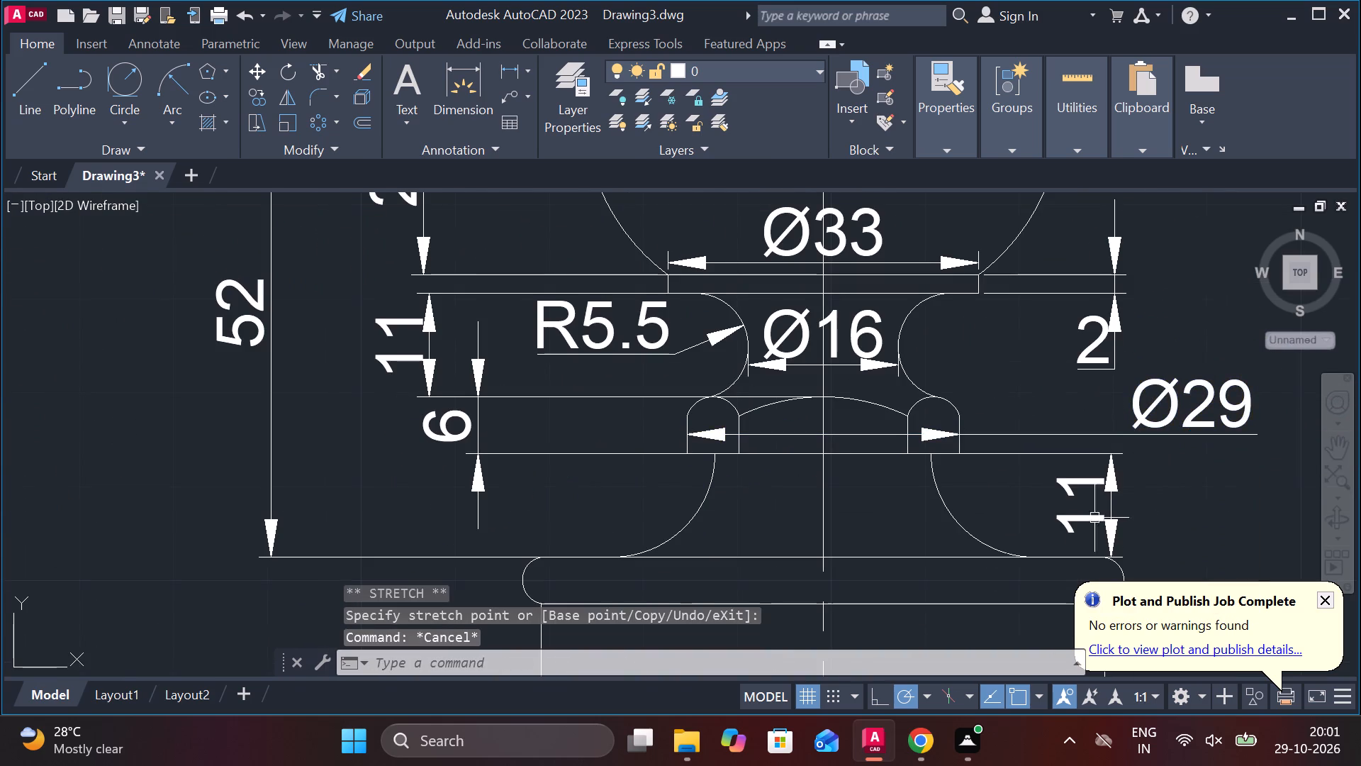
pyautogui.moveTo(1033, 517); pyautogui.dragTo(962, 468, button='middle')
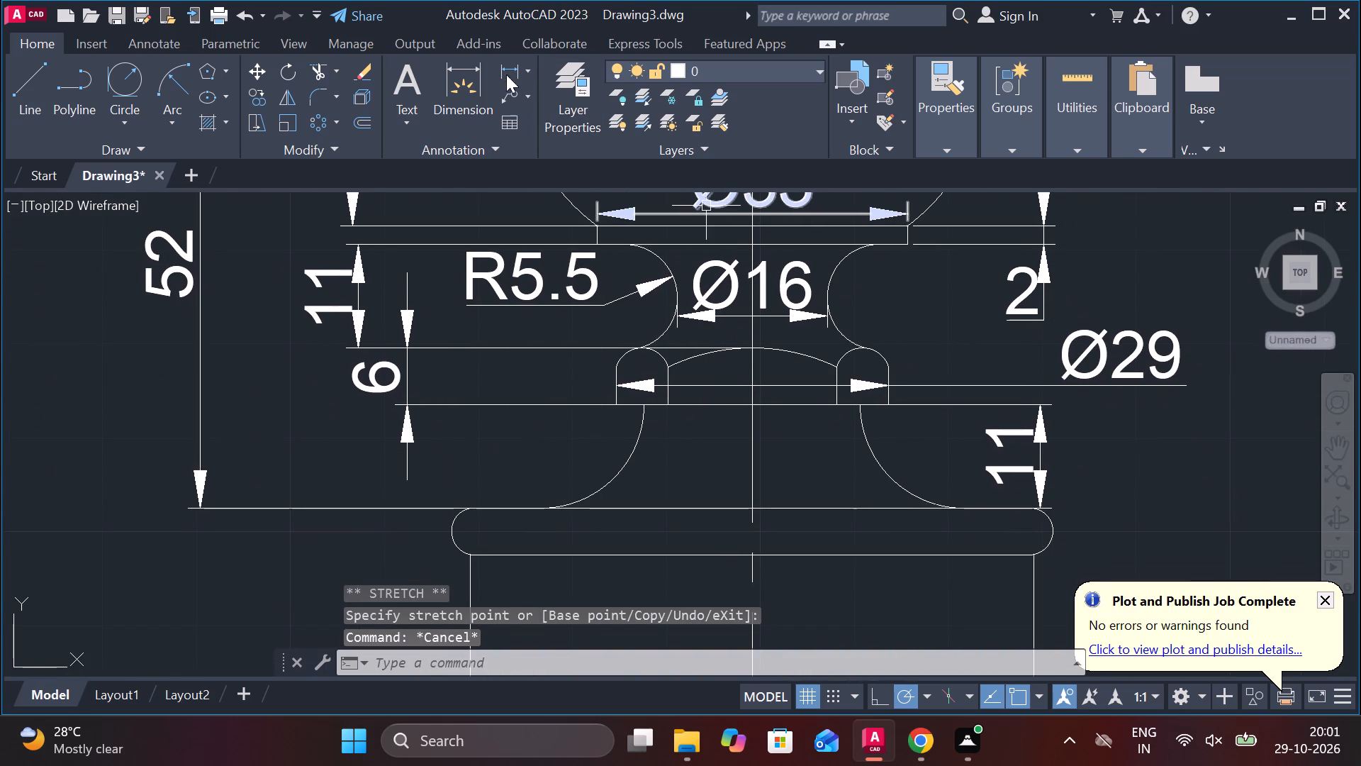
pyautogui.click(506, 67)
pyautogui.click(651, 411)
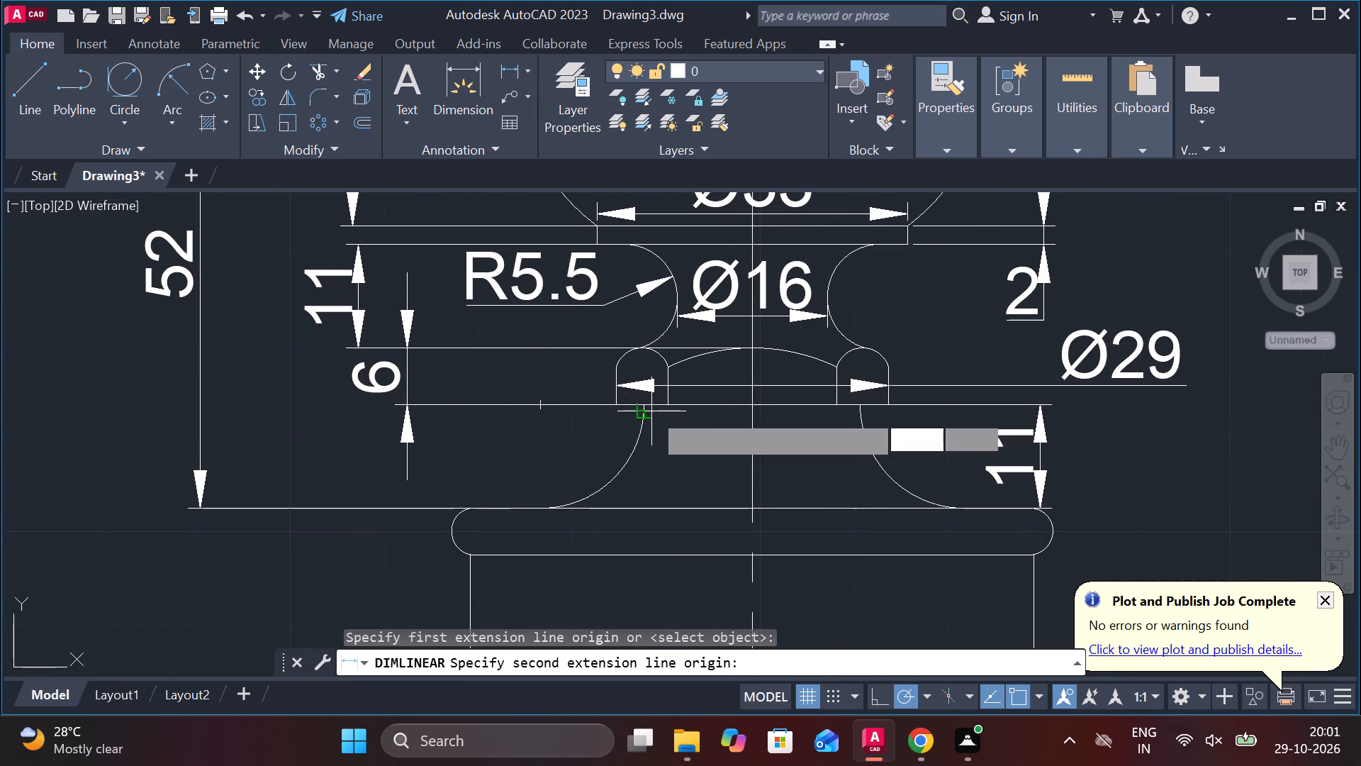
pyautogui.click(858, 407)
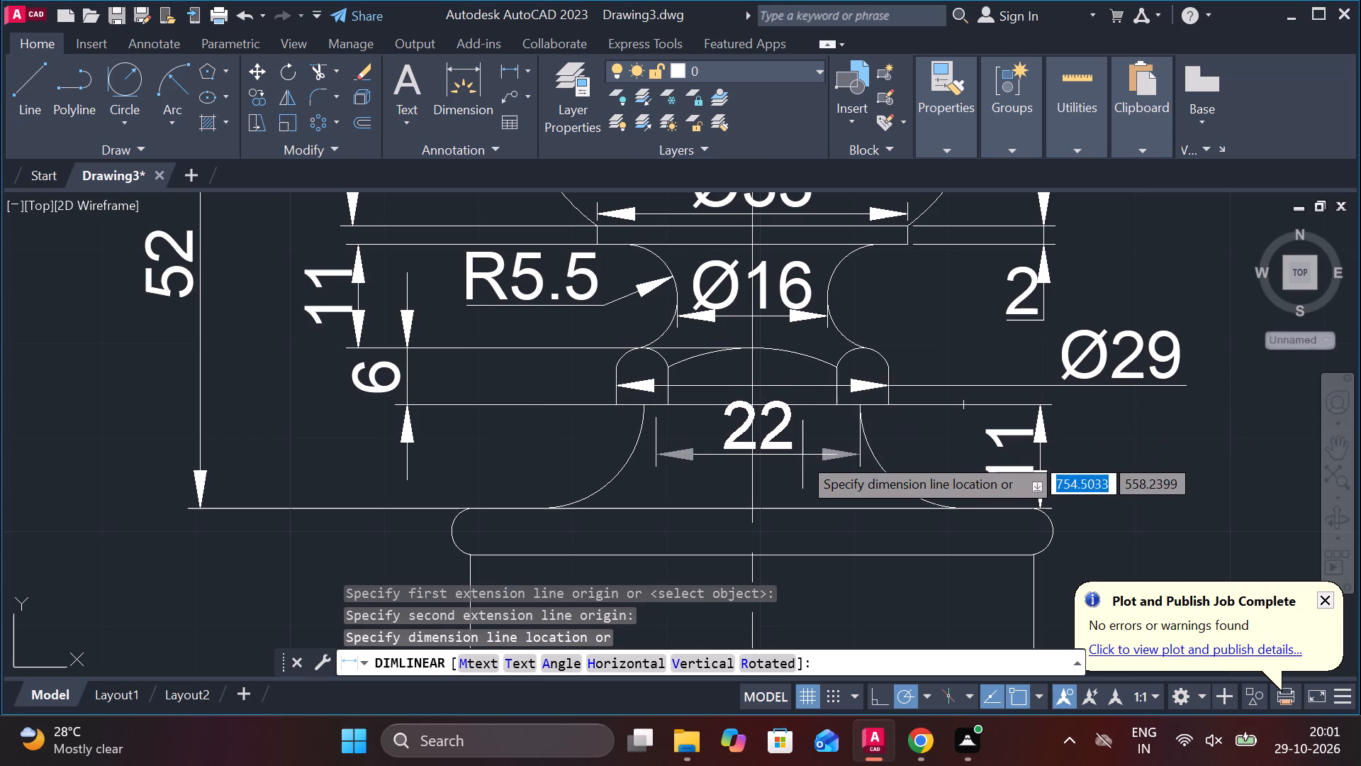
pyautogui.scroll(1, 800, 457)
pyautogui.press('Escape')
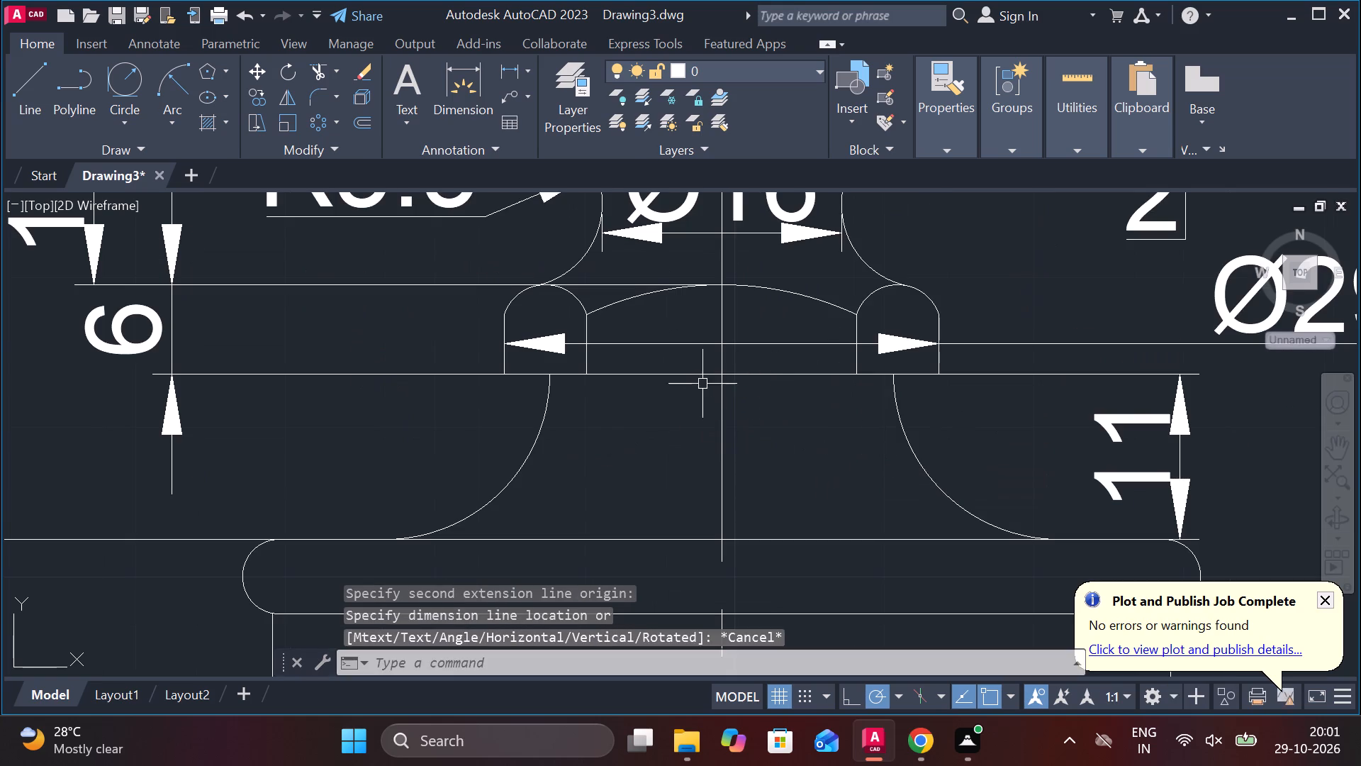
# Add a horizontal linear dimension between the upper ends of the two flared arcs beneath the nut, placed between the arcs.
pyautogui.press('space')
pyautogui.click(549, 374)
pyautogui.click(898, 377)
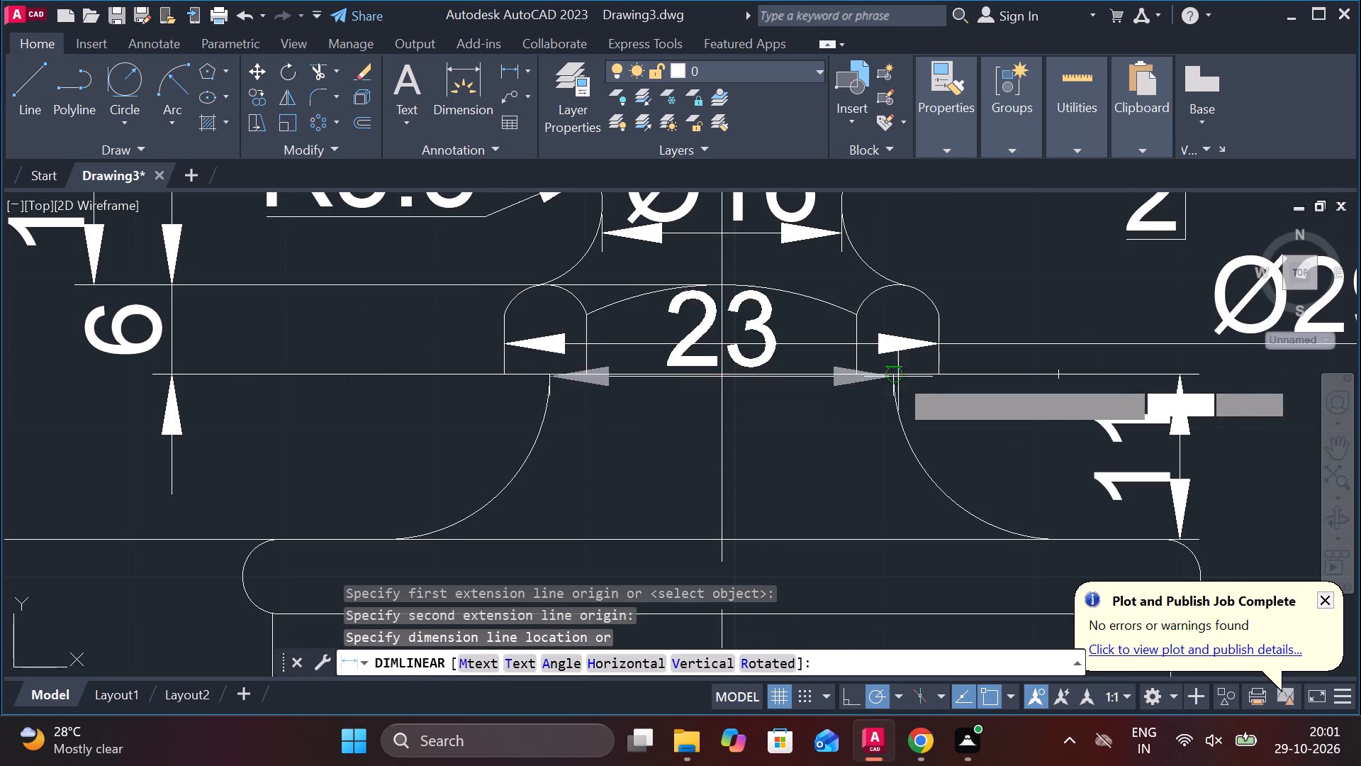
pyautogui.click(766, 477)
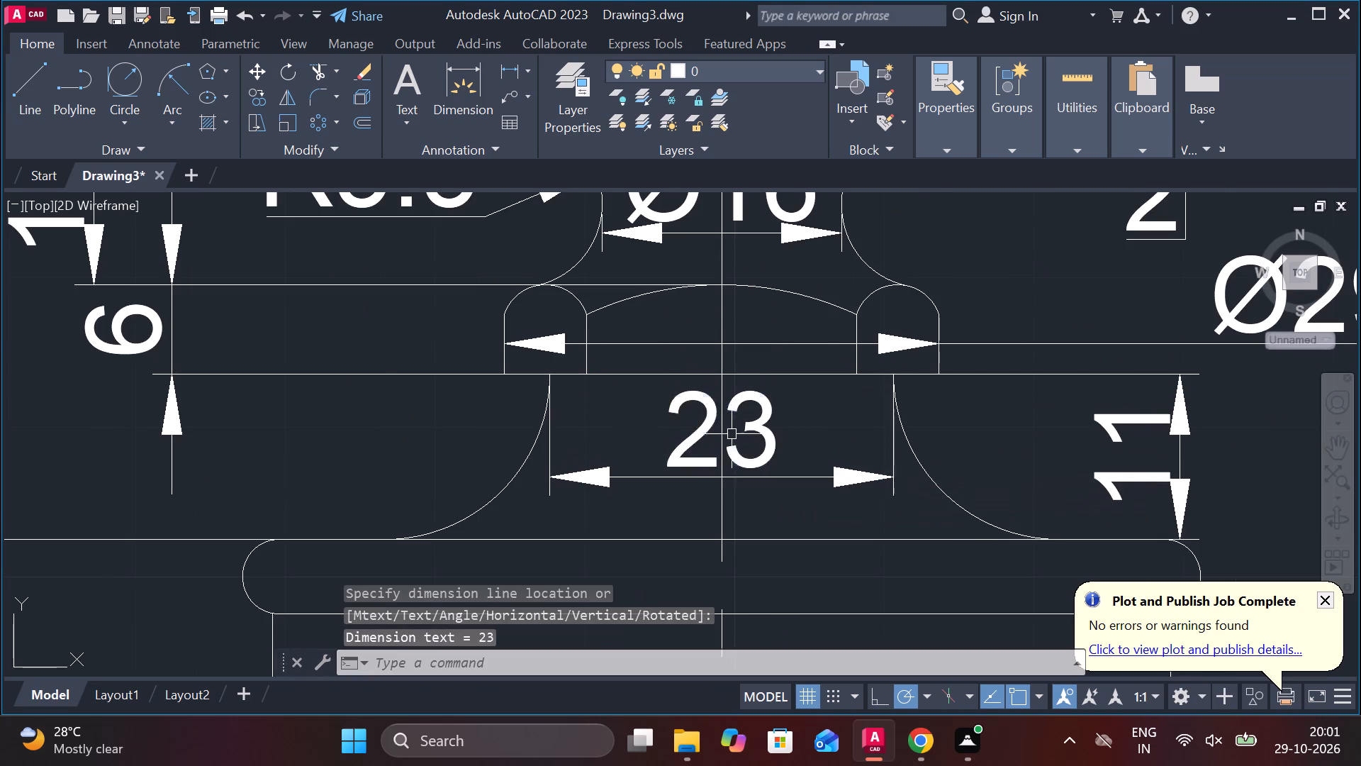
# Insert a diameter symbol in front of the text of the dimension between the flared arcs.
pyautogui.doubleClick(710, 430)
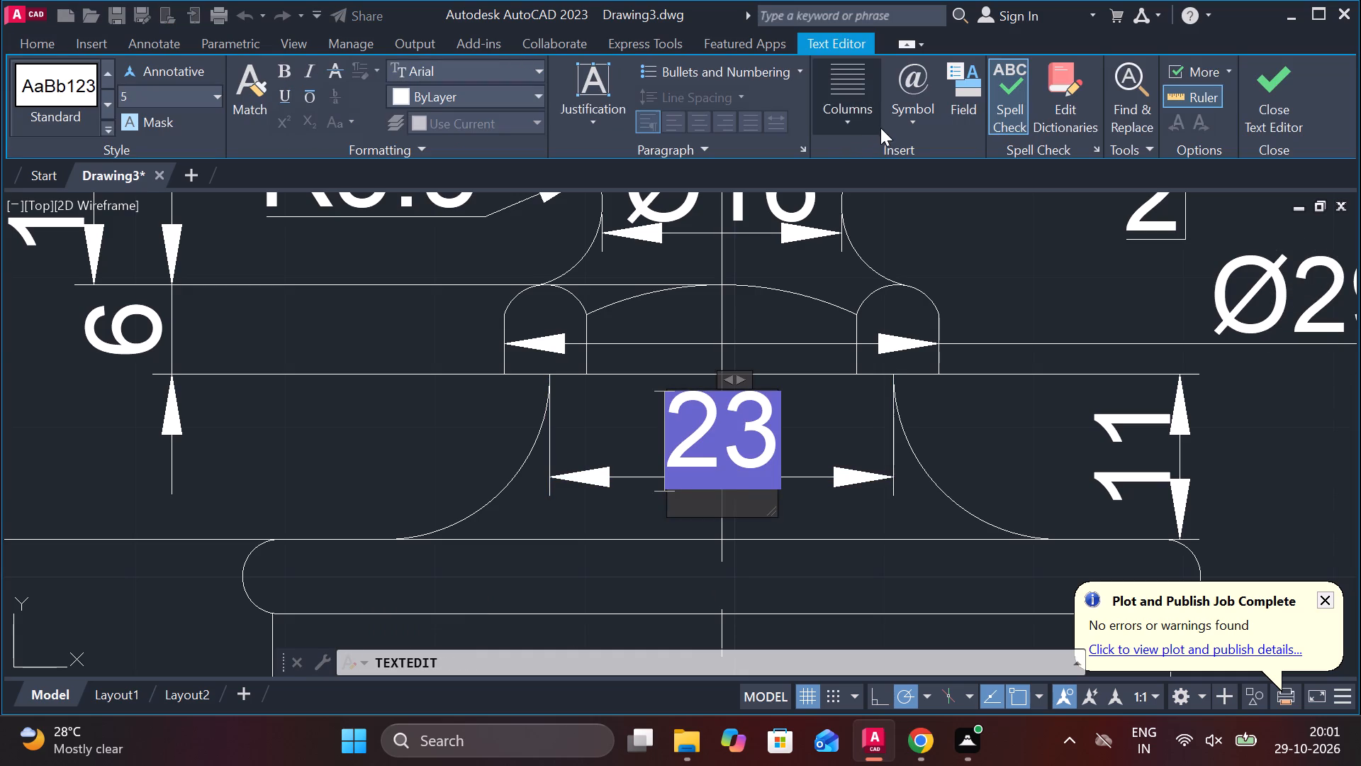
pyautogui.click(909, 122)
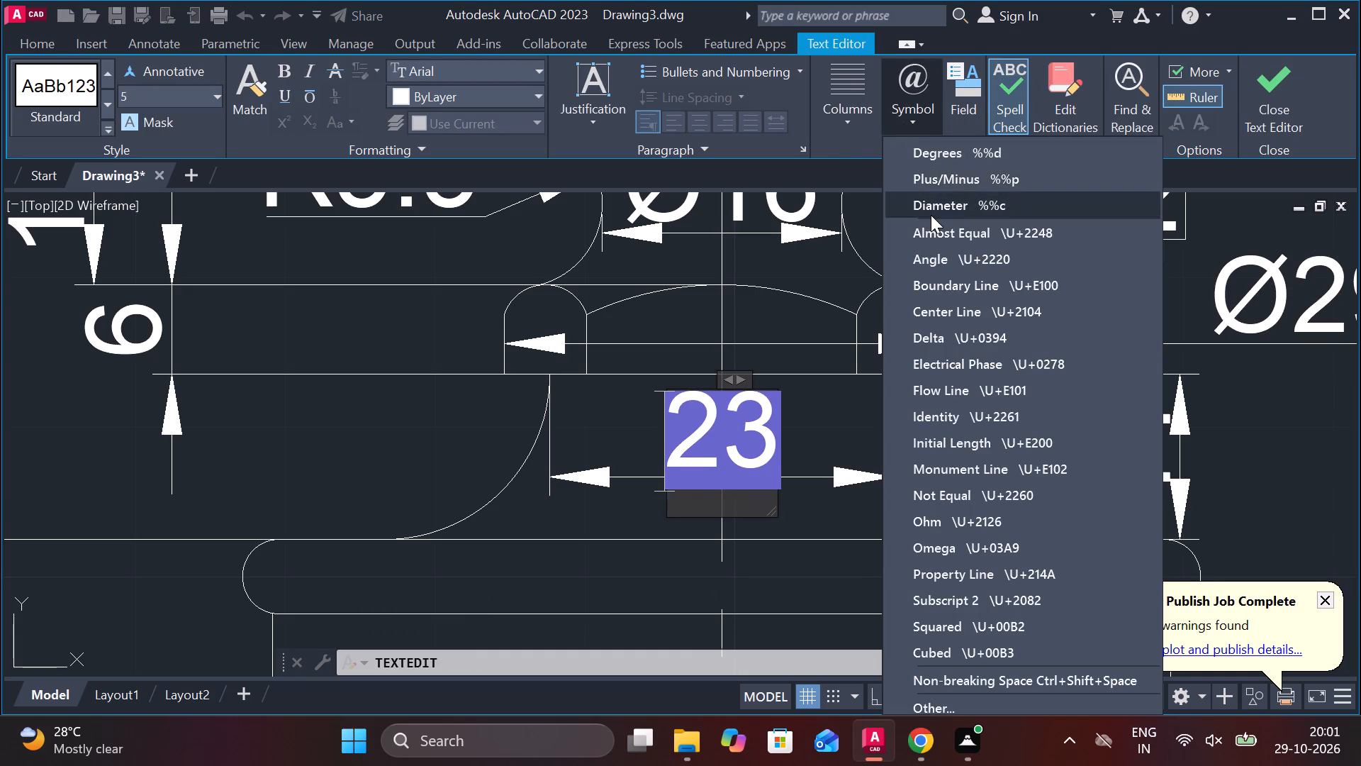
pyautogui.click(931, 215)
pyautogui.click(993, 451)
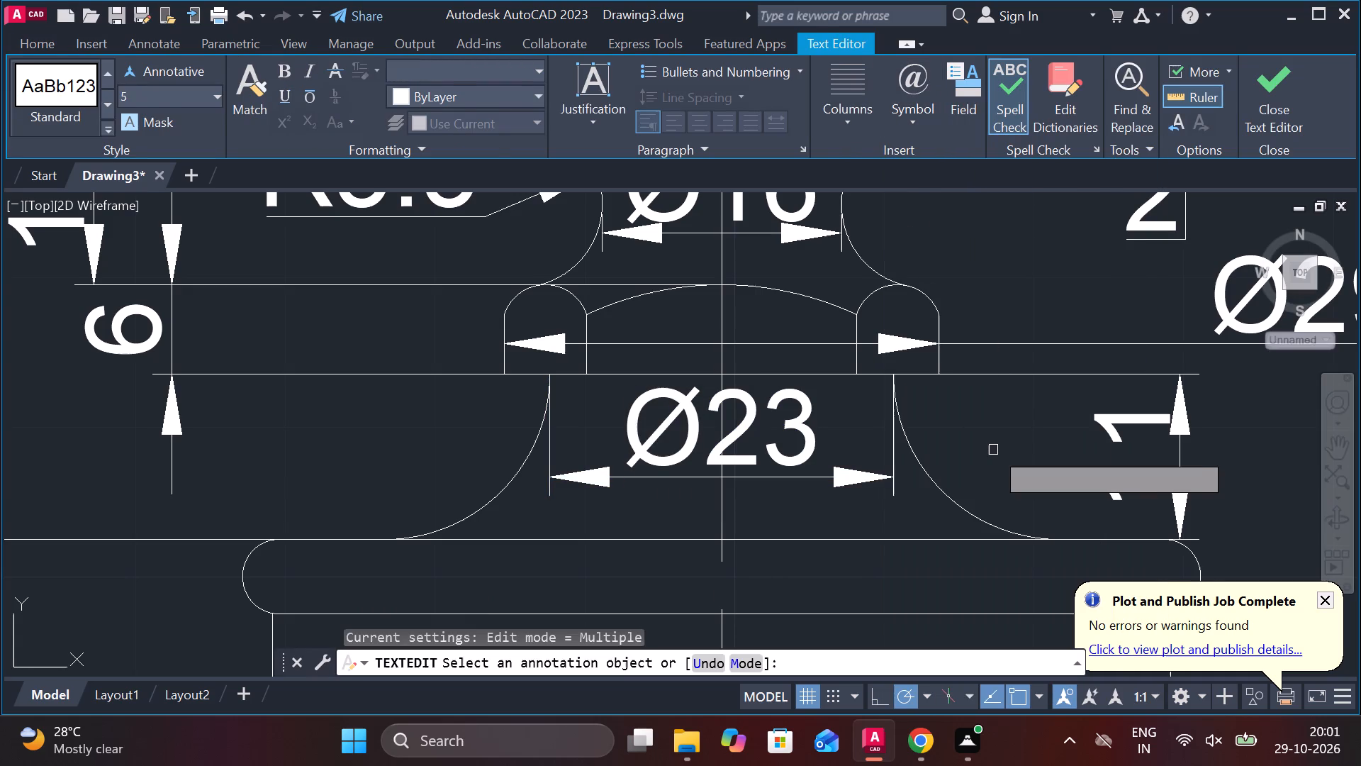
pyautogui.scroll(-1, 968, 433)
pyautogui.moveTo(928, 507); pyautogui.dragTo(826, 417, button='middle')
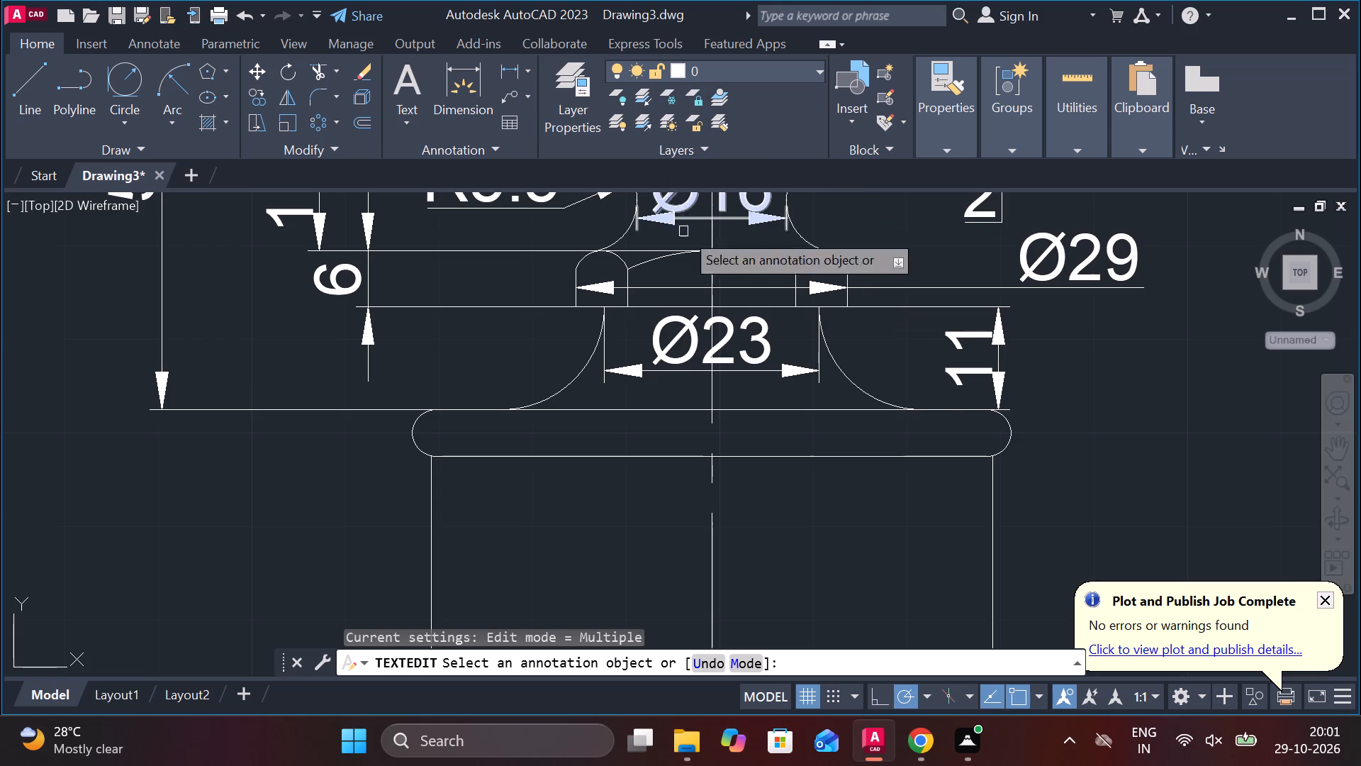
pyautogui.press('space')
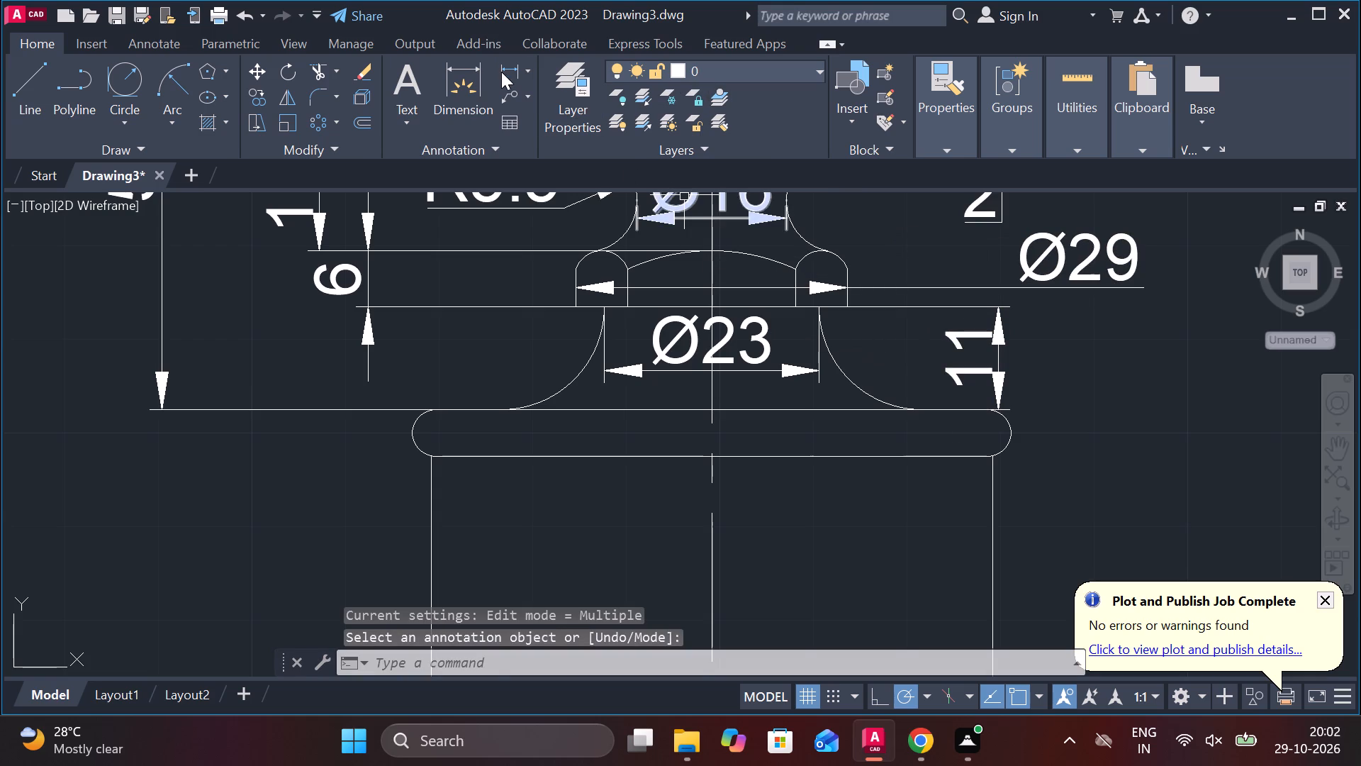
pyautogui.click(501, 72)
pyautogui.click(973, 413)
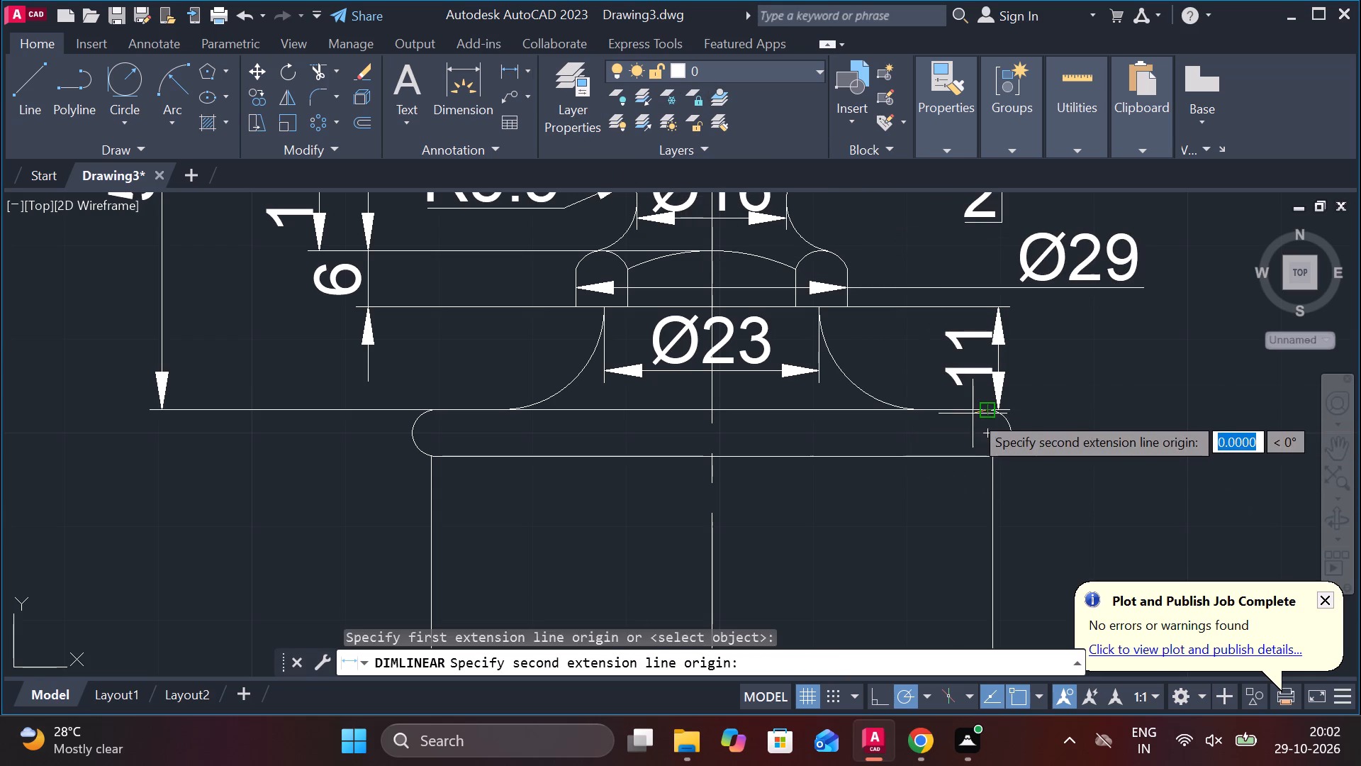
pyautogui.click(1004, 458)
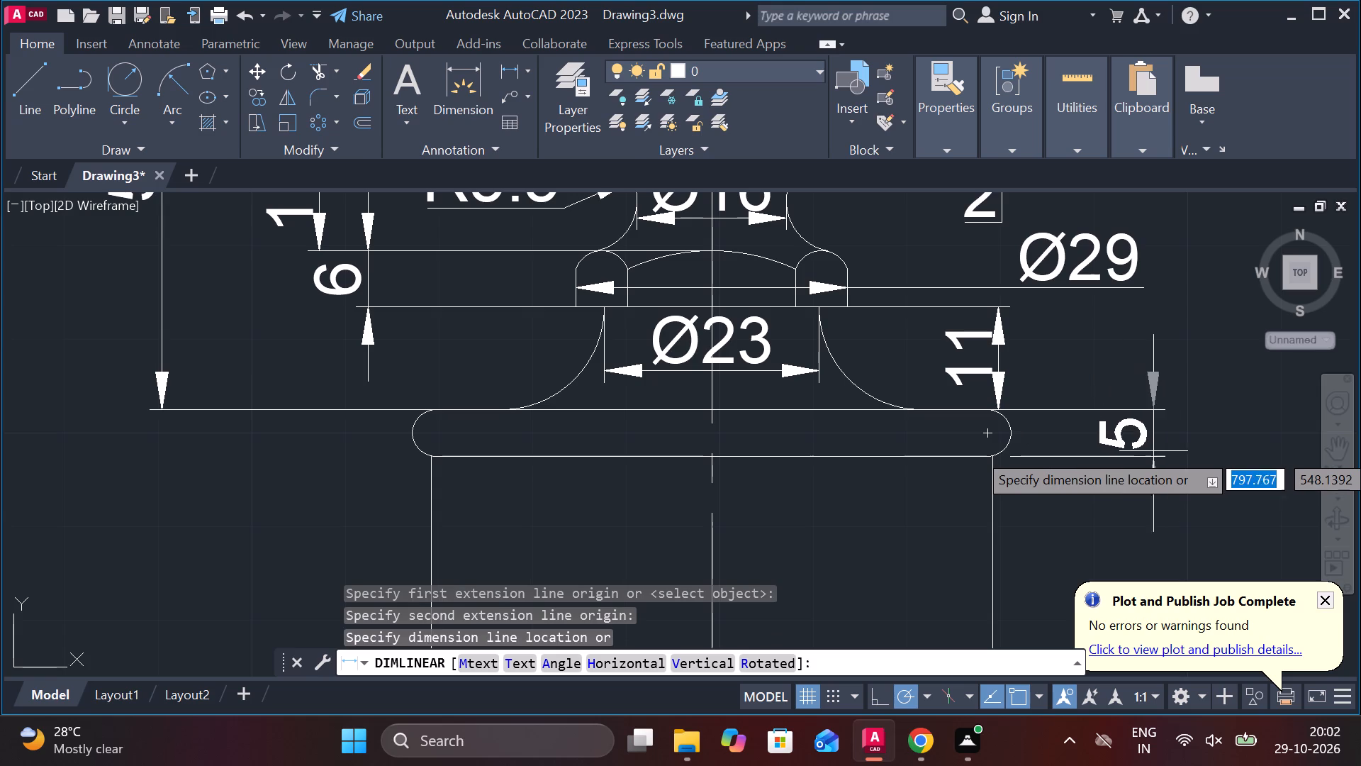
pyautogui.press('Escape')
# Add a vertical linear dimension for the thickness of the rounded rim above the cylindrical body, placed outside its right end.
pyautogui.press('space')
pyautogui.click(947, 409)
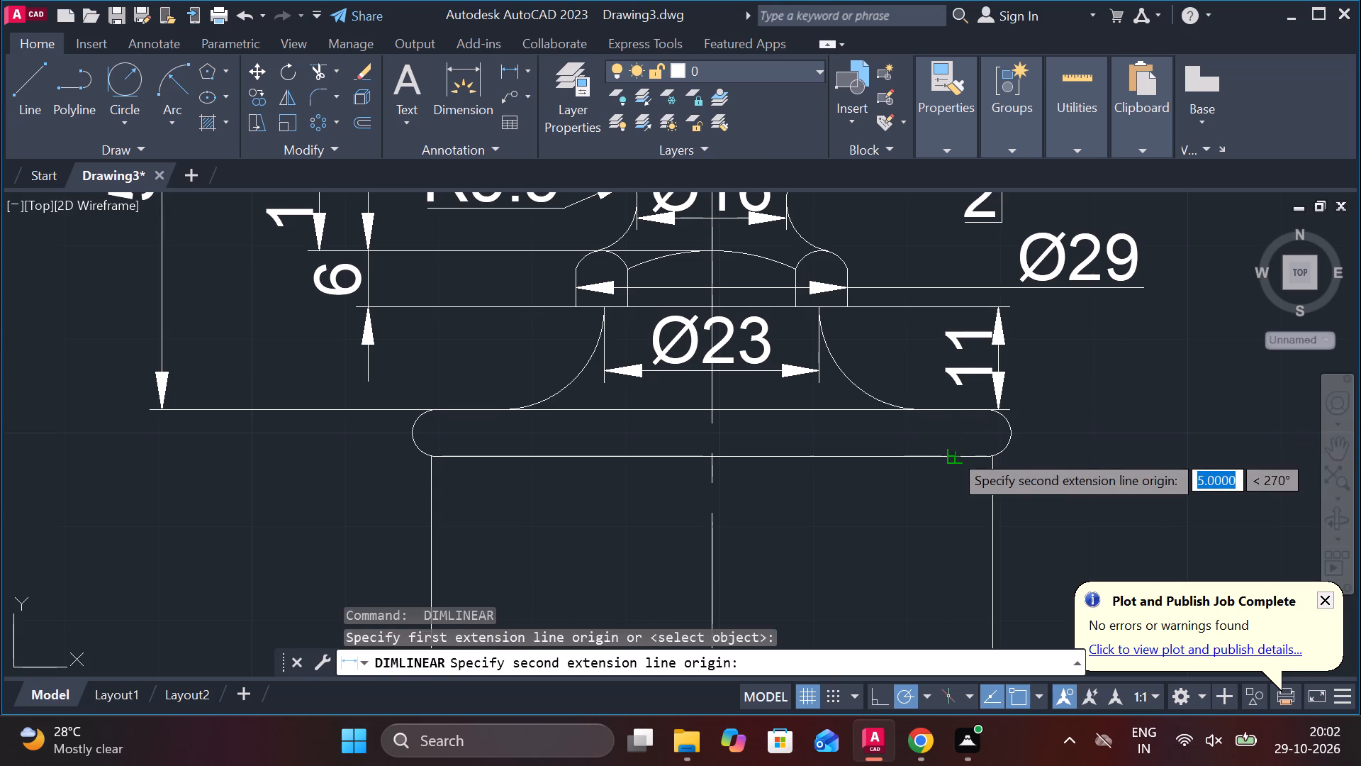
pyautogui.click(952, 452)
pyautogui.click(1122, 448)
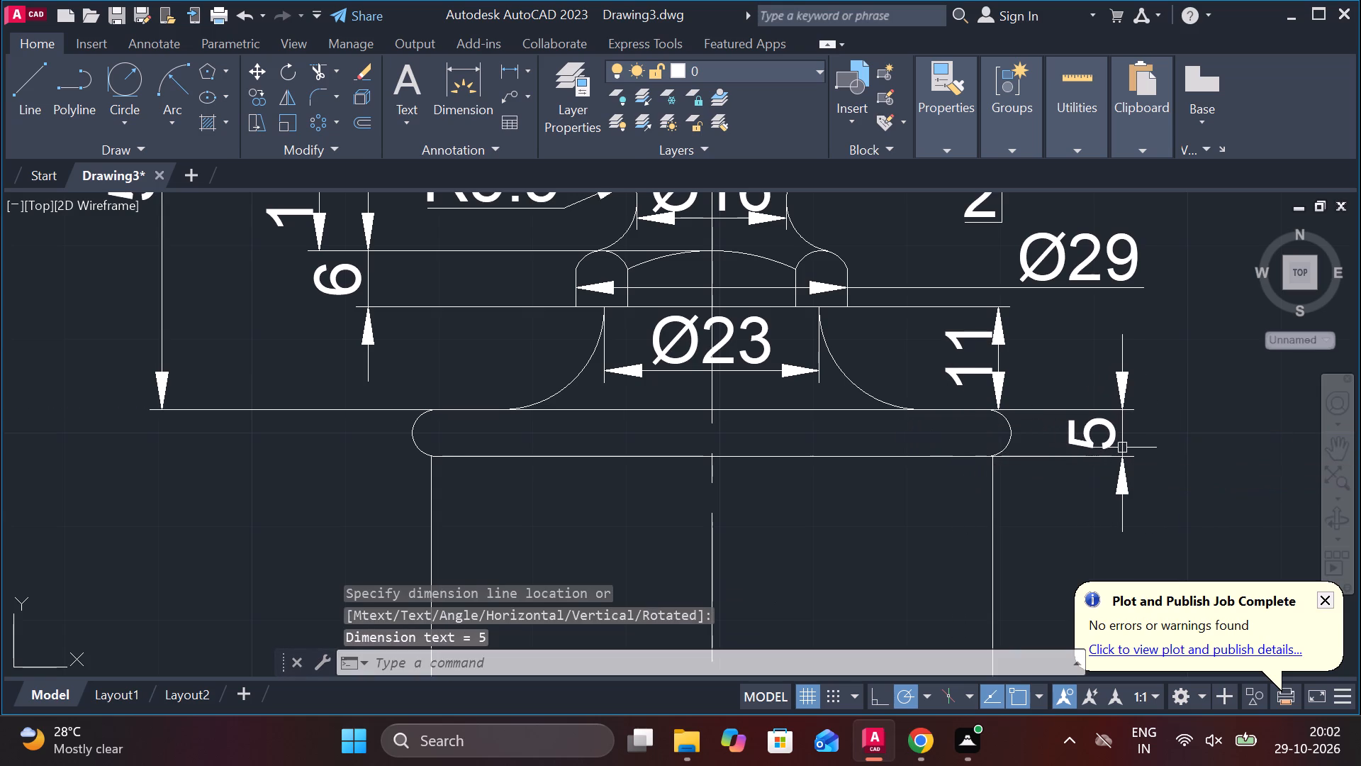
# Insert a diameter symbol in front of the upper rim thickness dimension's text.
pyautogui.doubleClick(1114, 431)
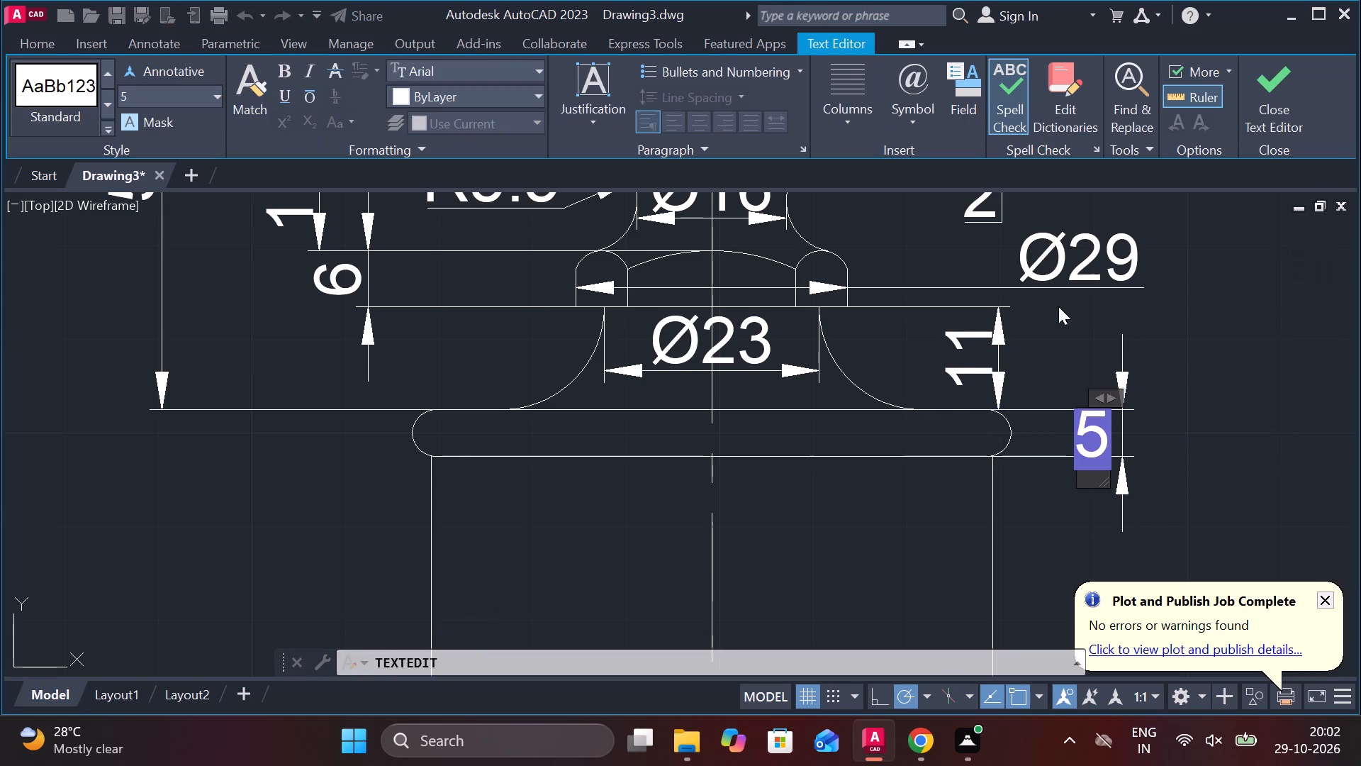
pyautogui.click(907, 113)
pyautogui.click(974, 209)
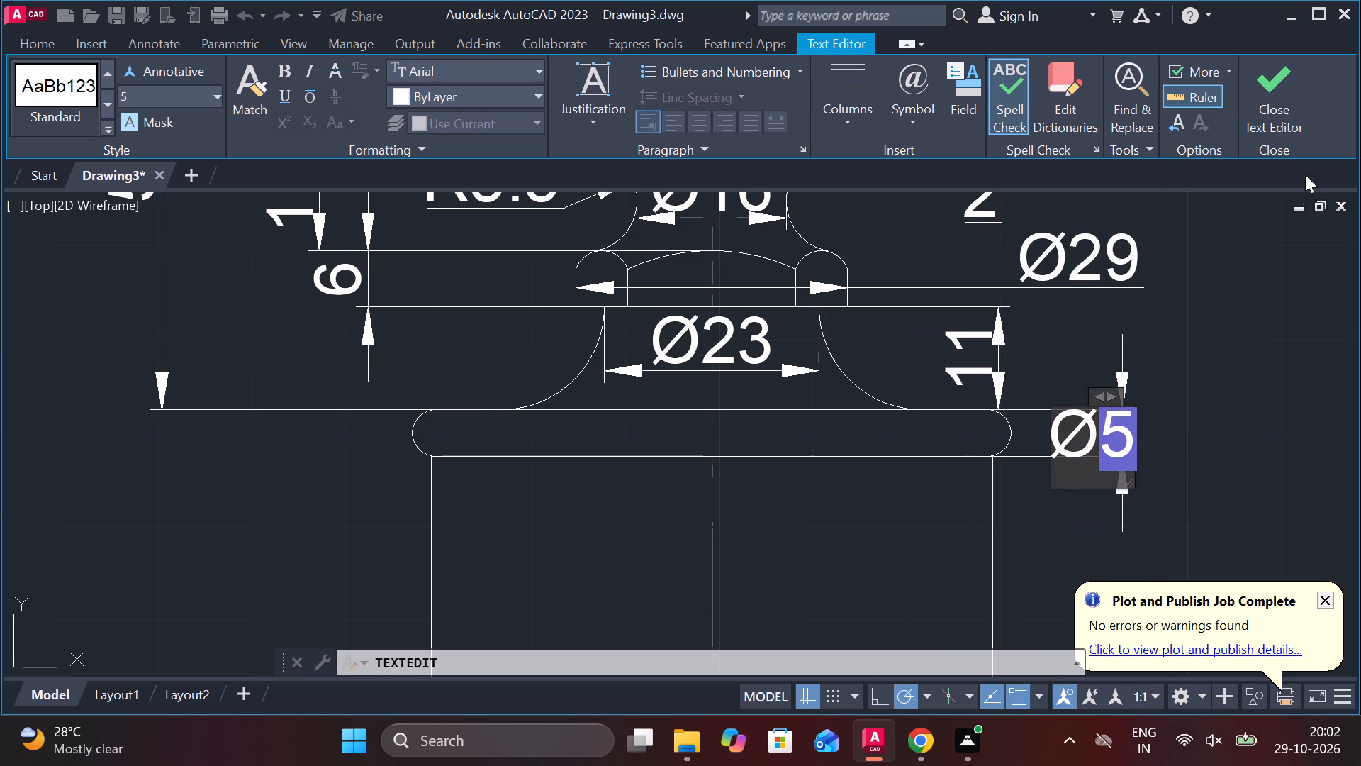
pyautogui.click(1297, 112)
# Add a horizontal linear dimension across the full width of the upper rounded rim, placed below the rim.
pyautogui.scroll(-2, 1138, 409)
pyautogui.moveTo(1138, 409); pyautogui.dragTo(1122, 409, button='middle')
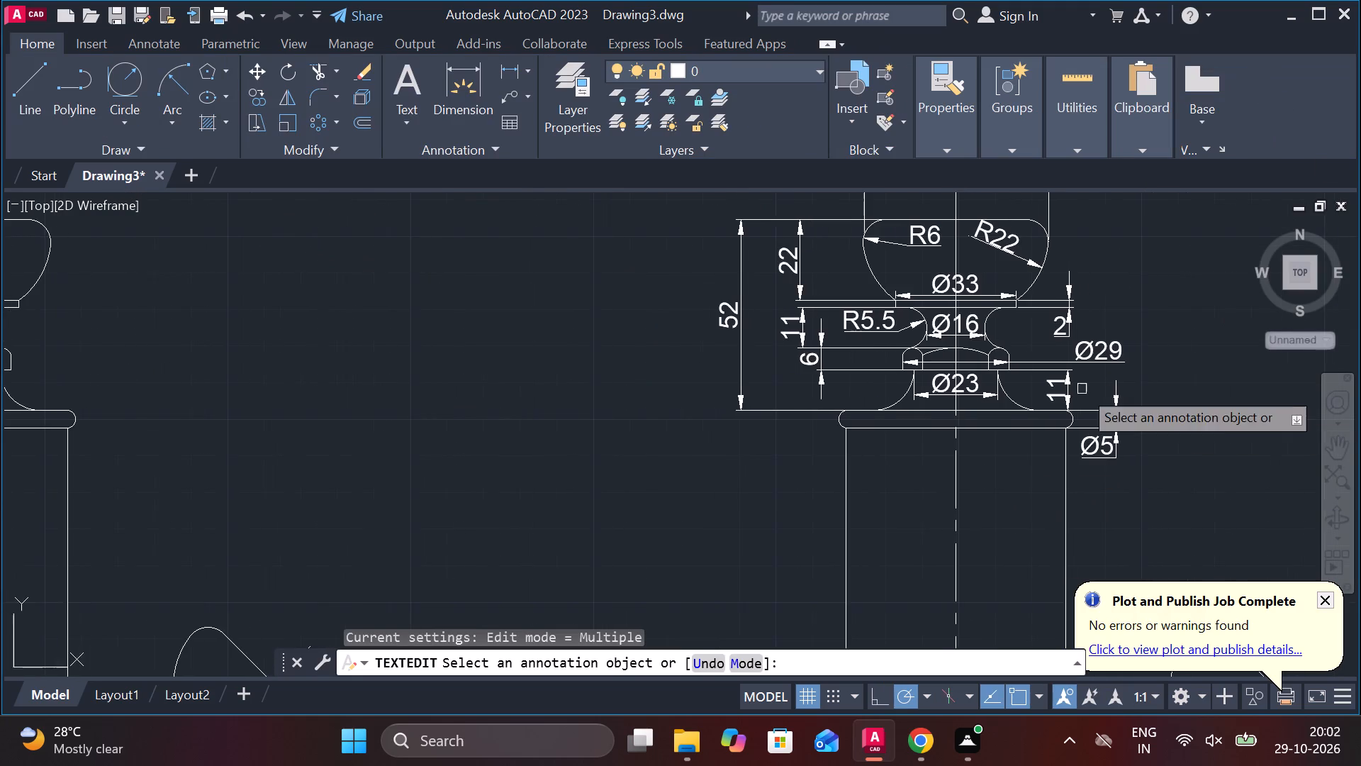
pyautogui.scroll(2, 1085, 398)
pyautogui.moveTo(1125, 447); pyautogui.dragTo(1071, 393, button='middle')
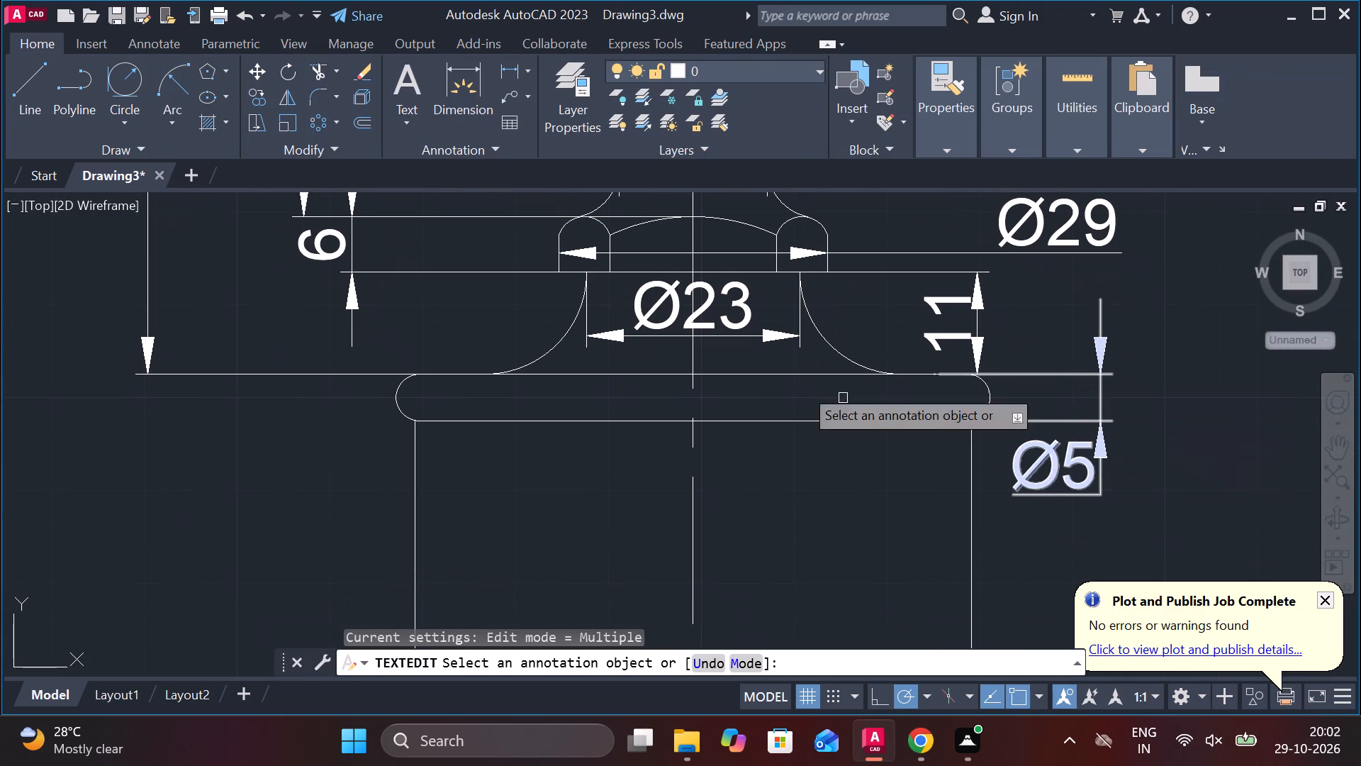
pyautogui.click(515, 65)
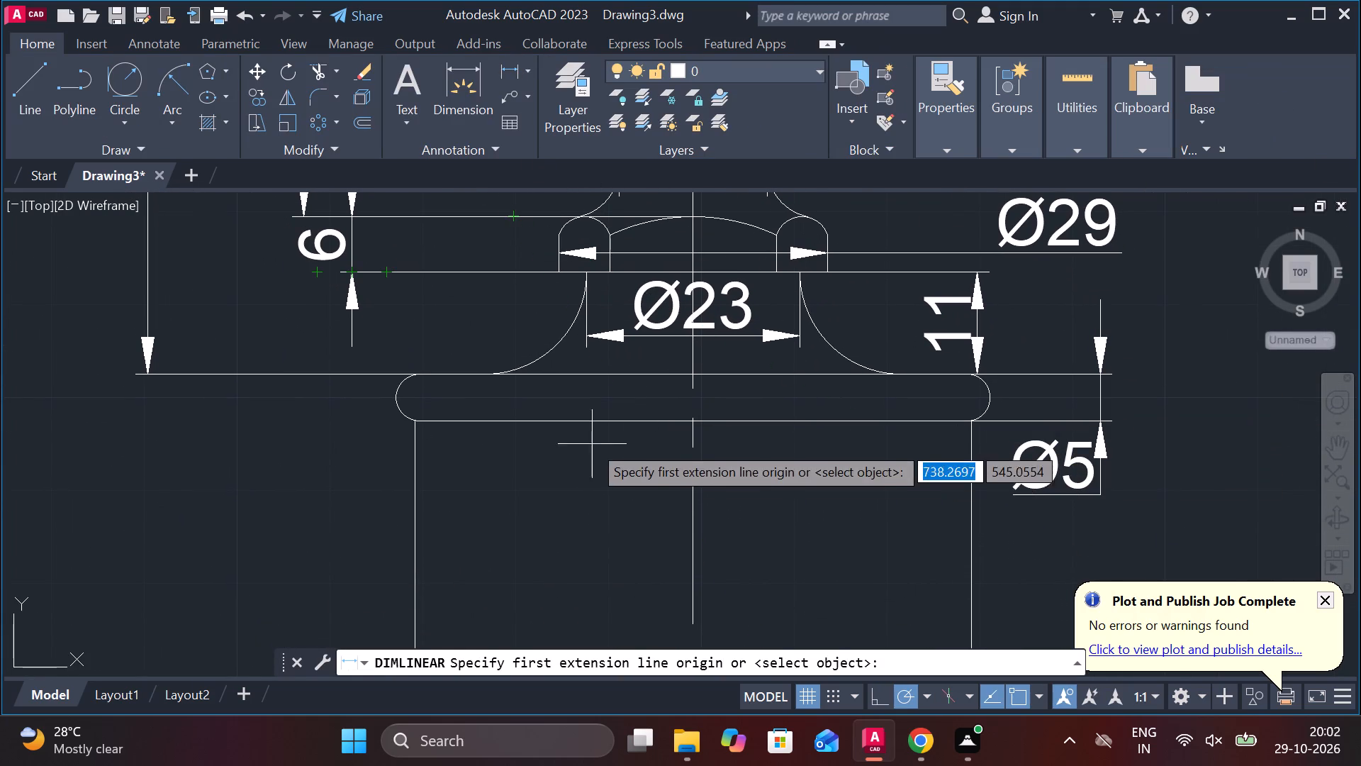
pyautogui.click(393, 401)
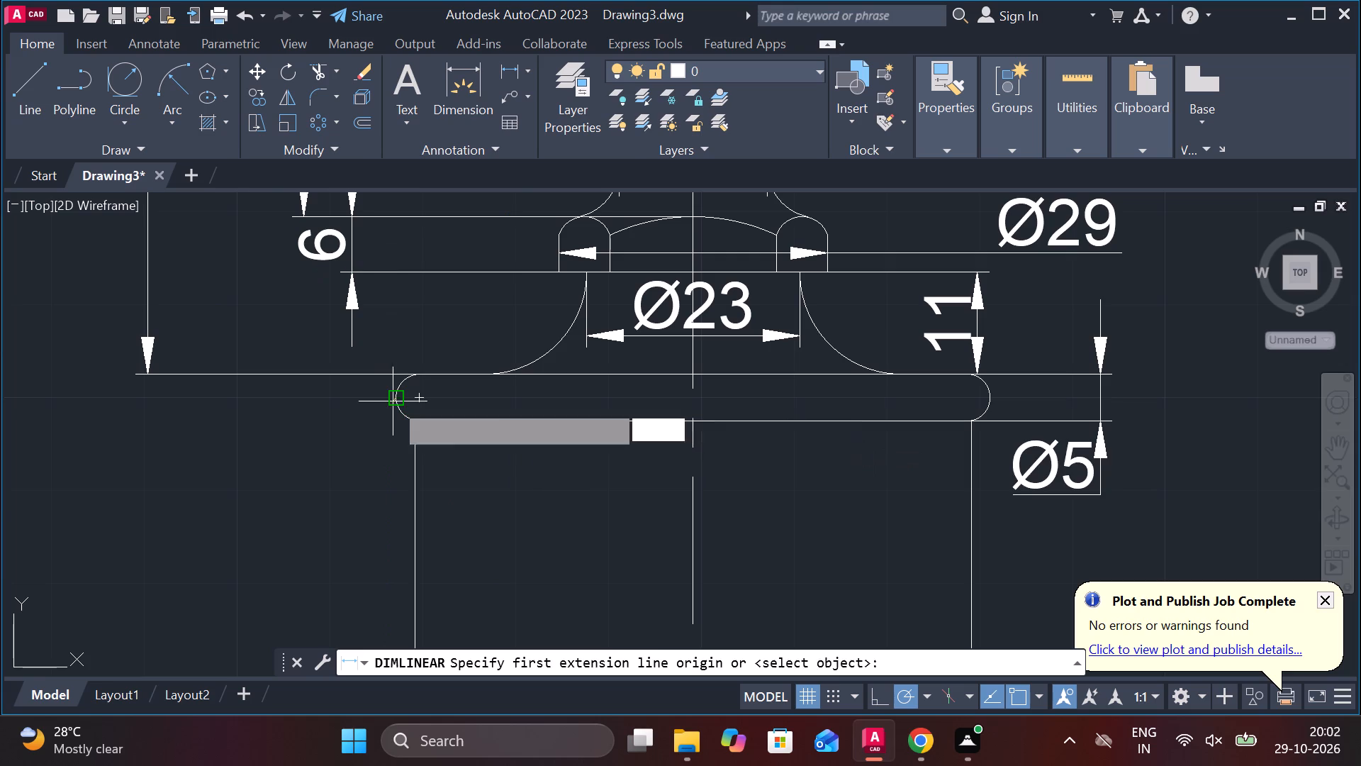
pyautogui.click(984, 401)
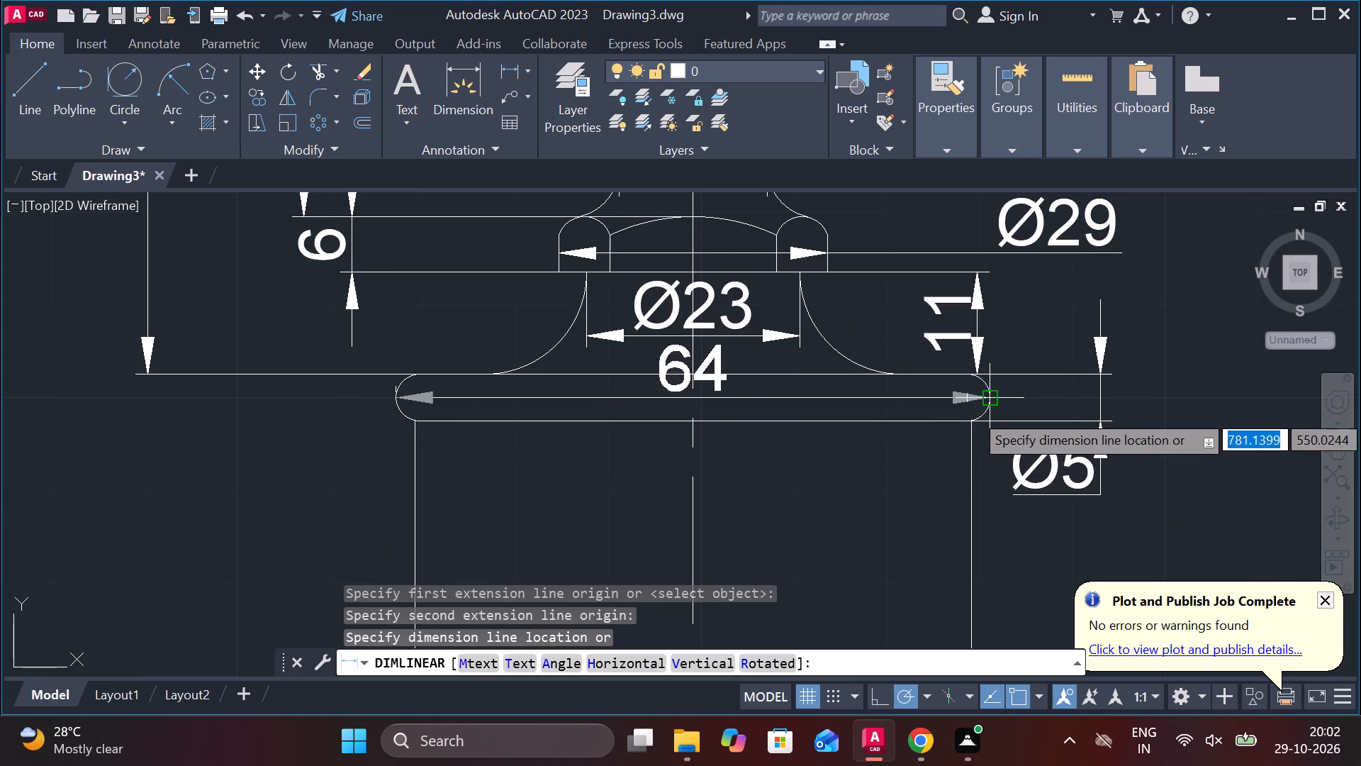
pyautogui.moveTo(875, 444); pyautogui.dragTo(874, 398, button='middle')
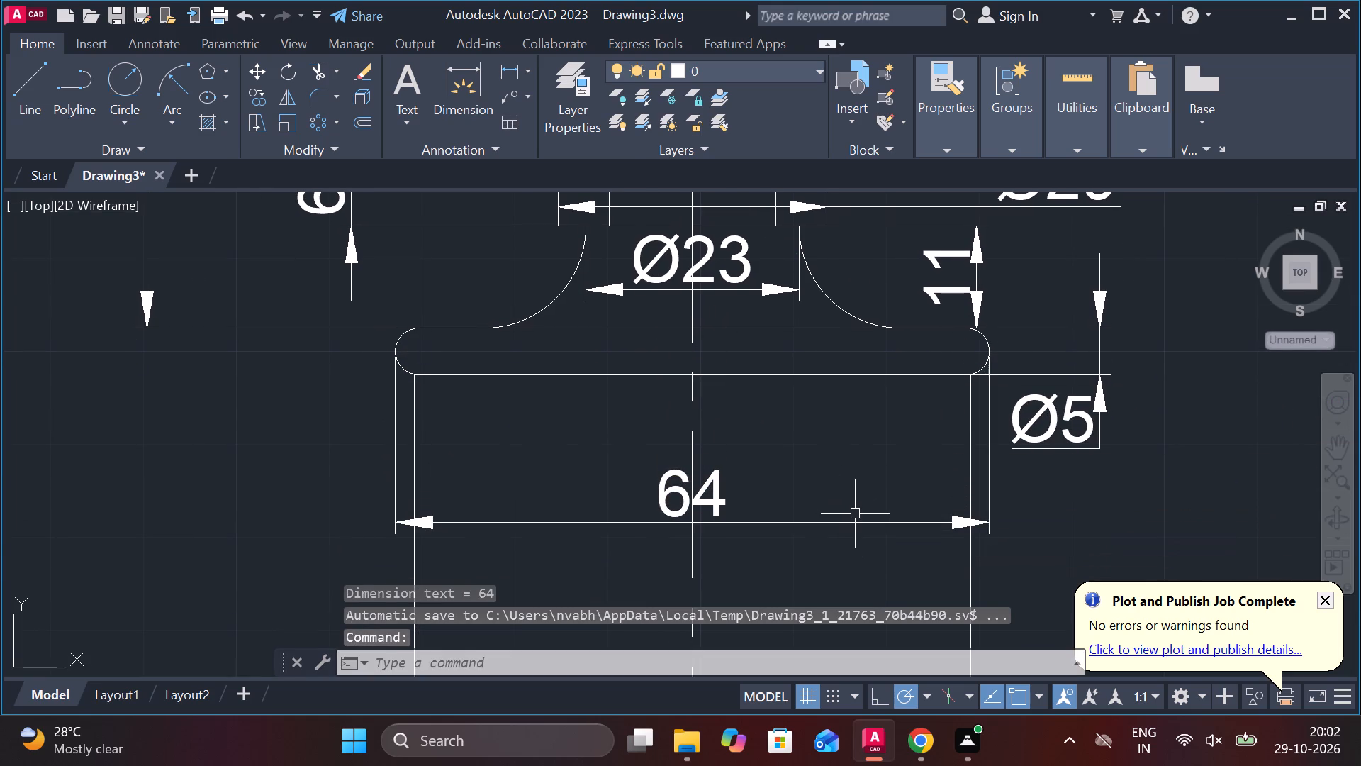
# Add a horizontal linear dimension between the cylindrical body's two vertical sides, placed between the rim and the rim width dimension.
pyautogui.press('space')
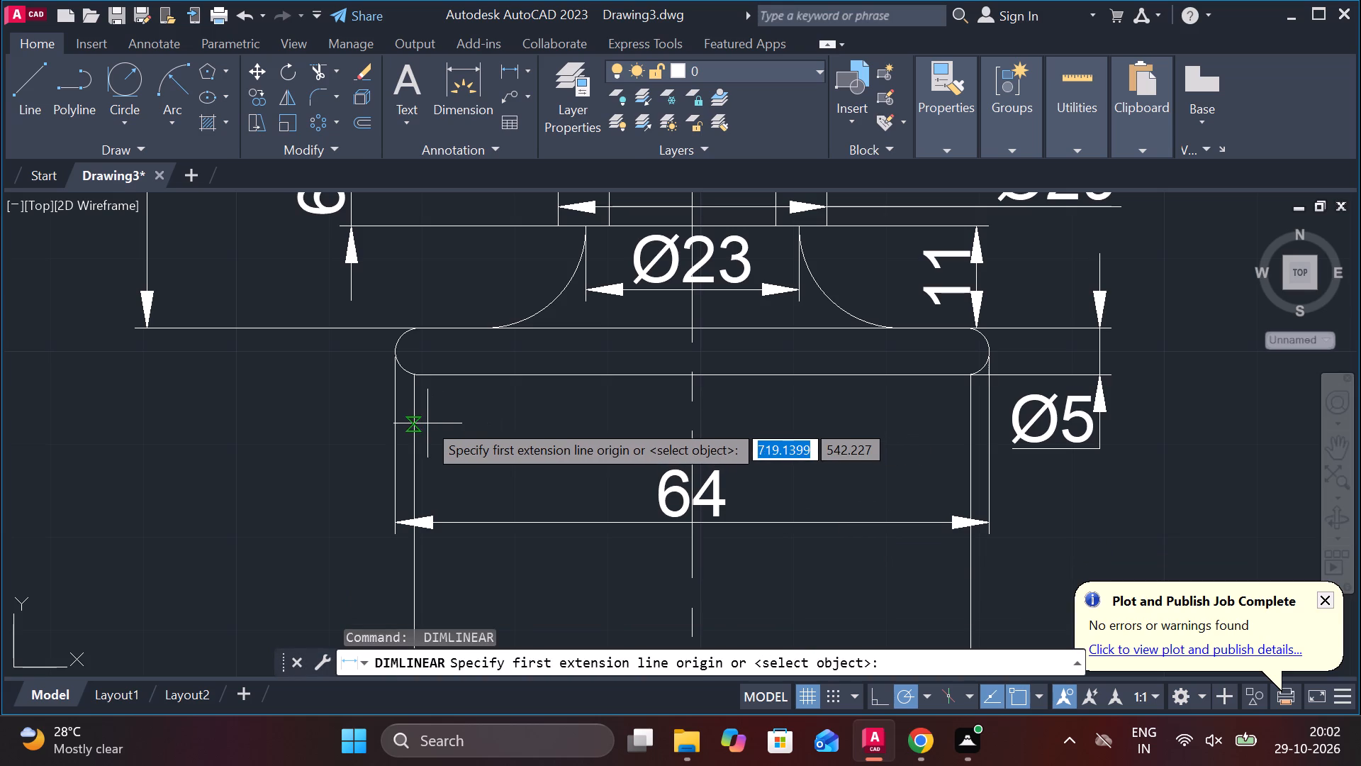
pyautogui.click(420, 418)
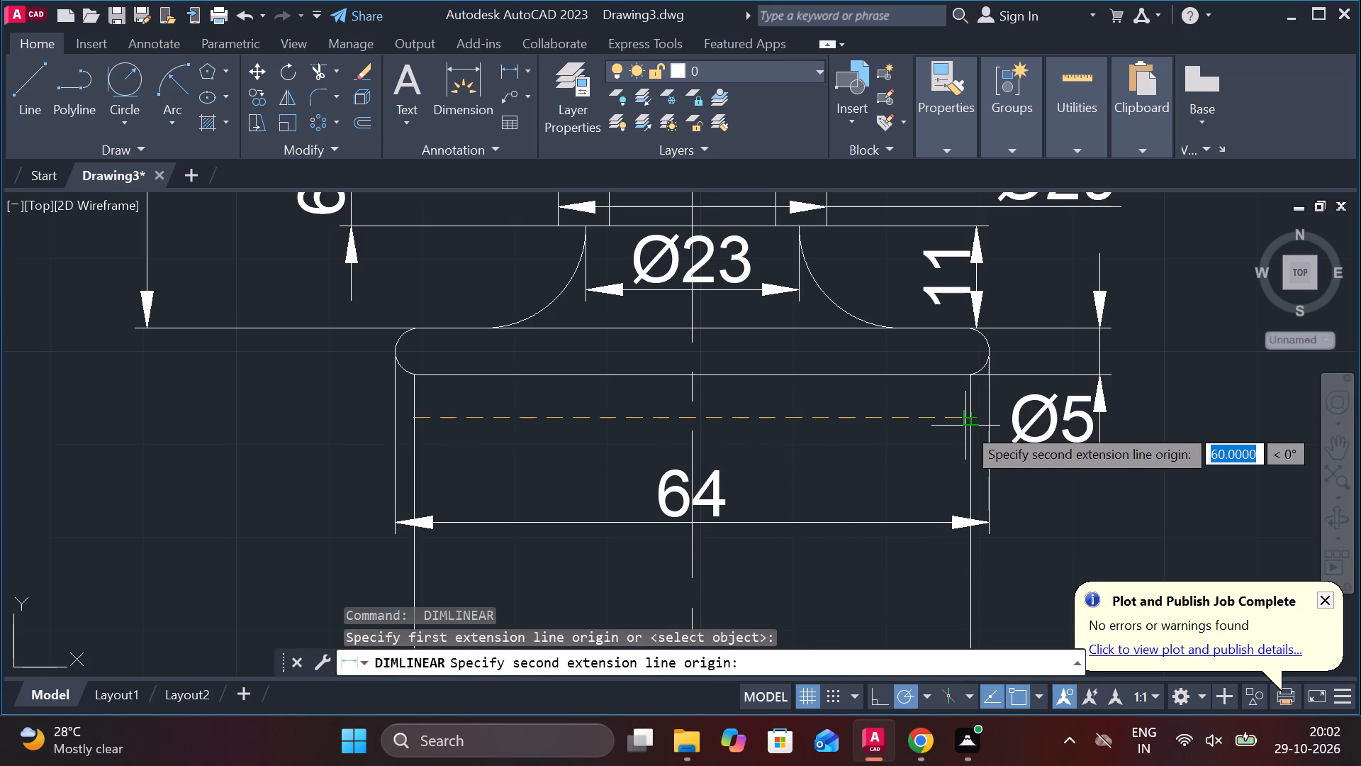
pyautogui.click(965, 426)
pyautogui.click(891, 447)
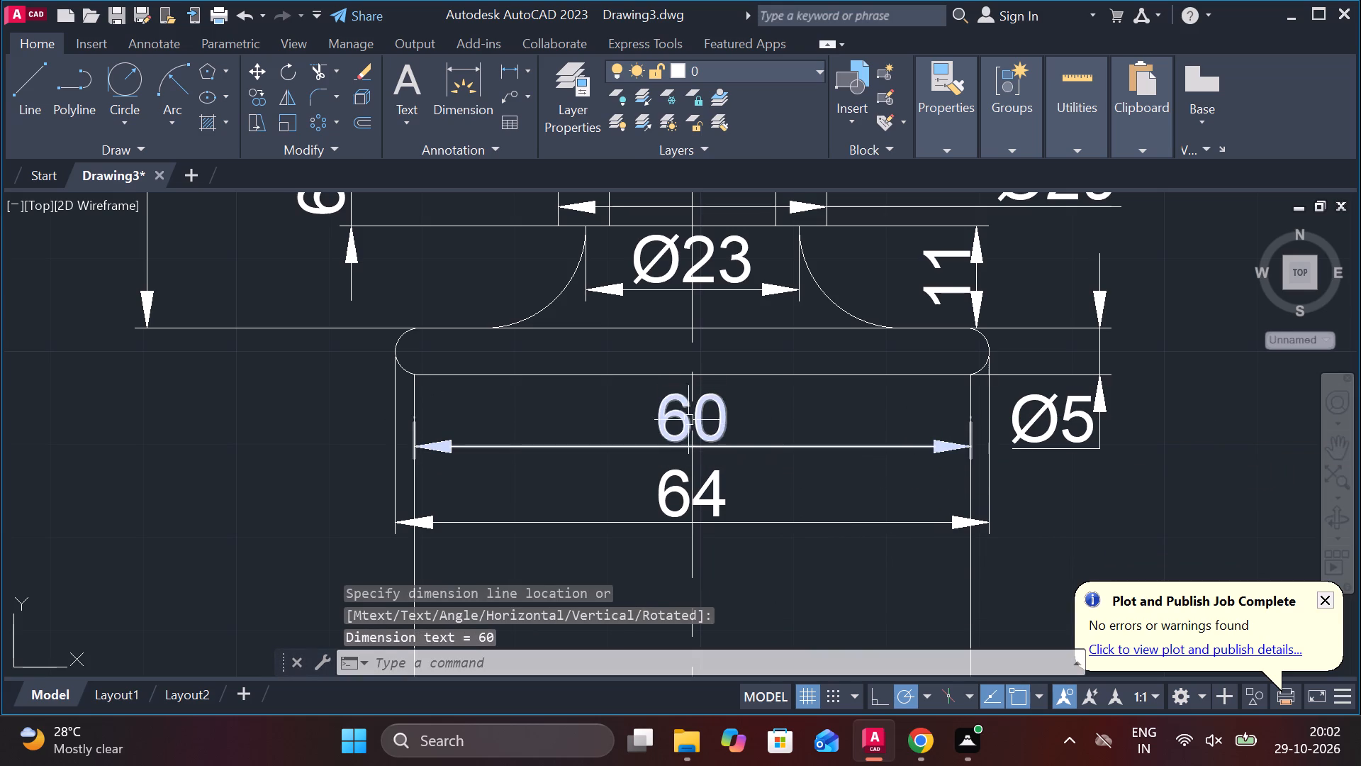
# Insert a diameter symbol in front of the texts of the body width and upper rim width dimensions.
pyautogui.doubleClick(665, 416)
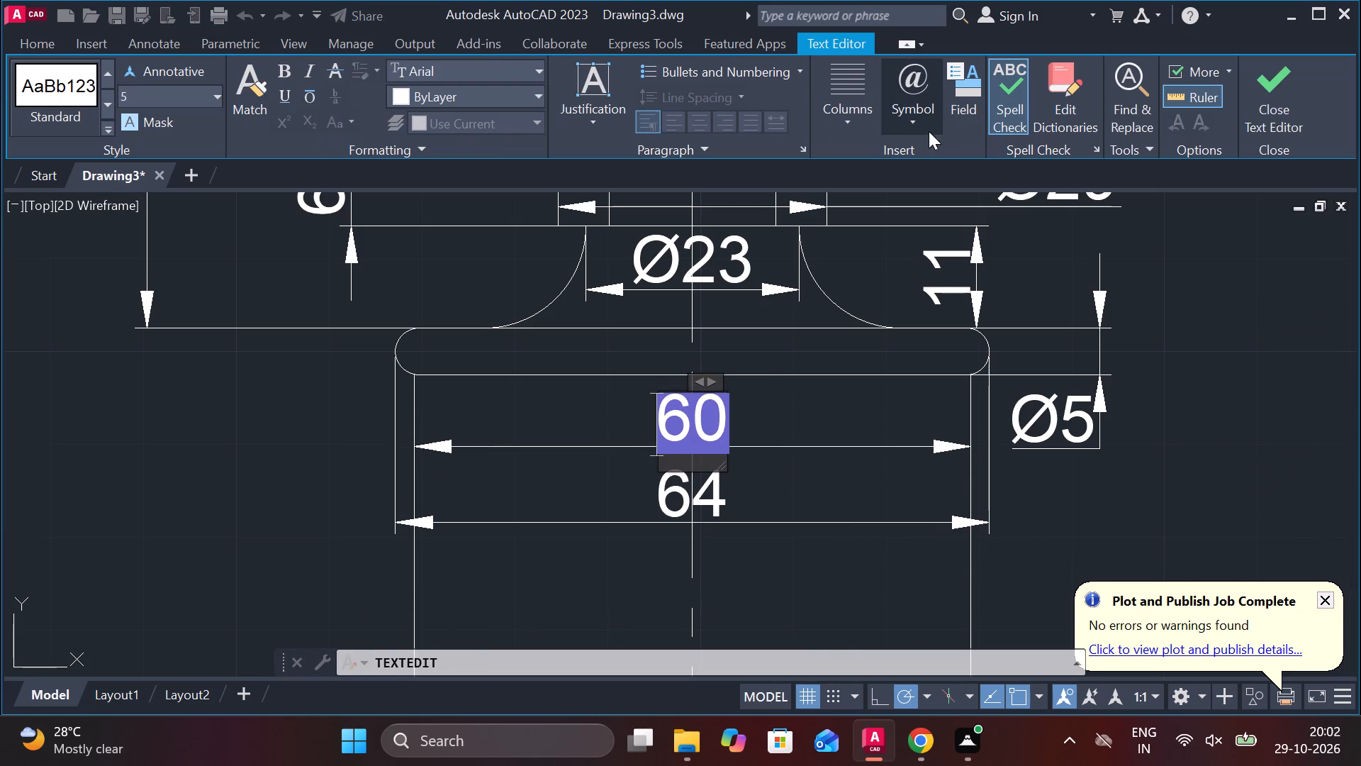
pyautogui.click(896, 121)
pyautogui.click(933, 210)
pyautogui.click(822, 423)
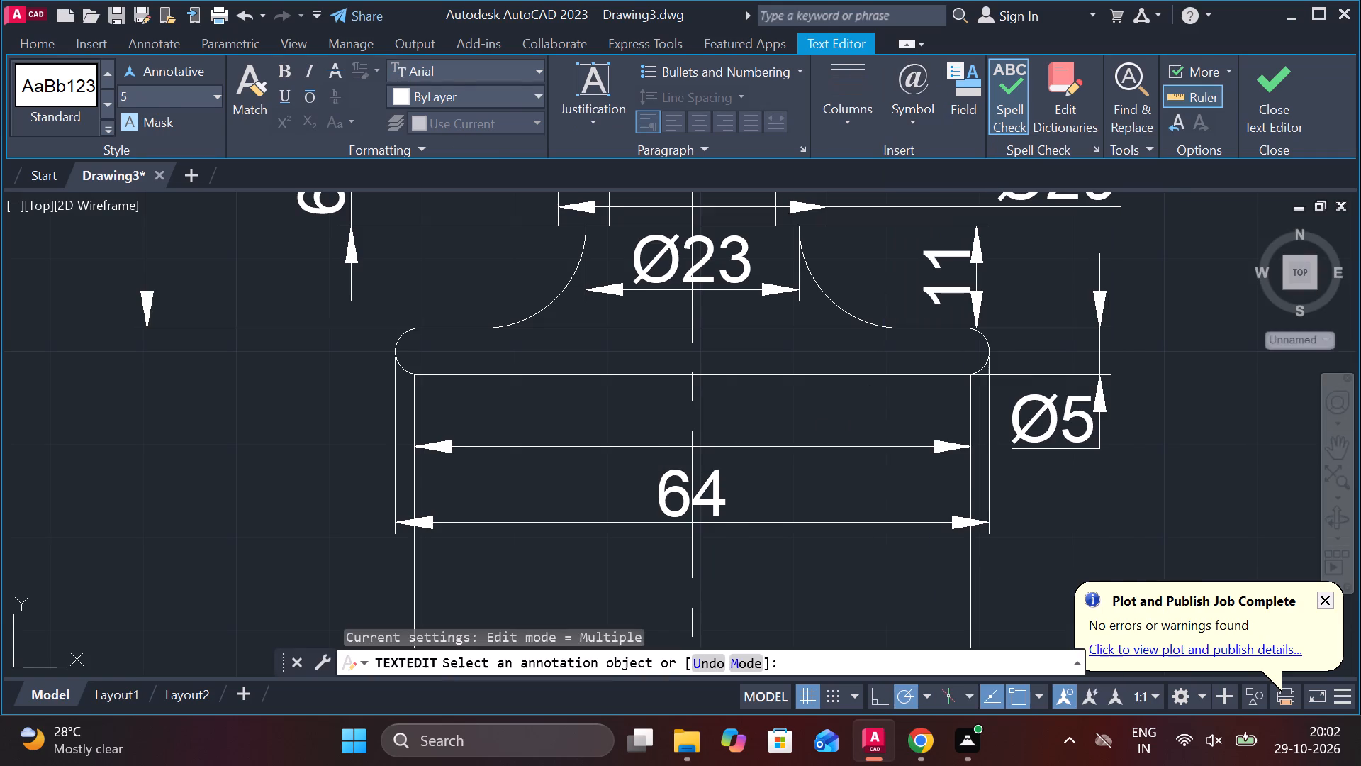
pyautogui.doubleClick(698, 497)
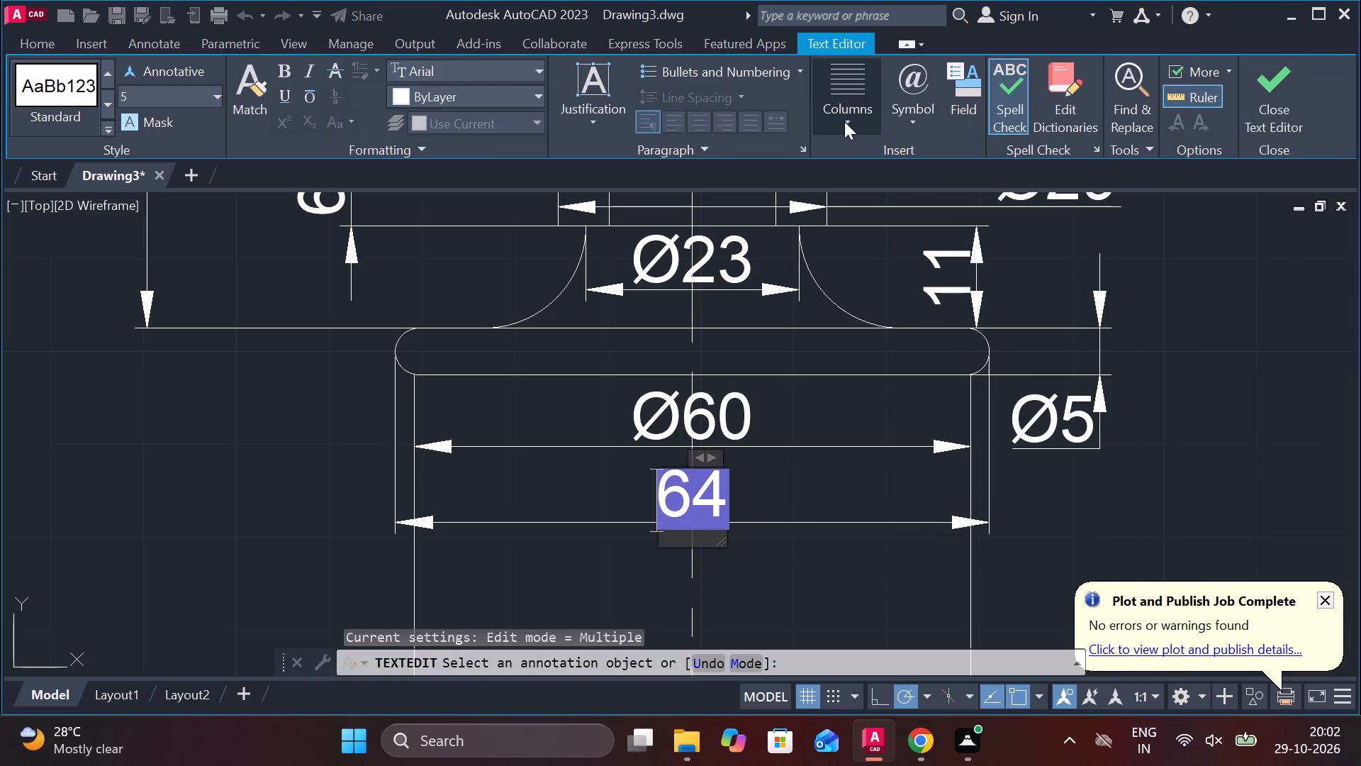
pyautogui.click(911, 124)
pyautogui.click(956, 205)
pyautogui.click(802, 467)
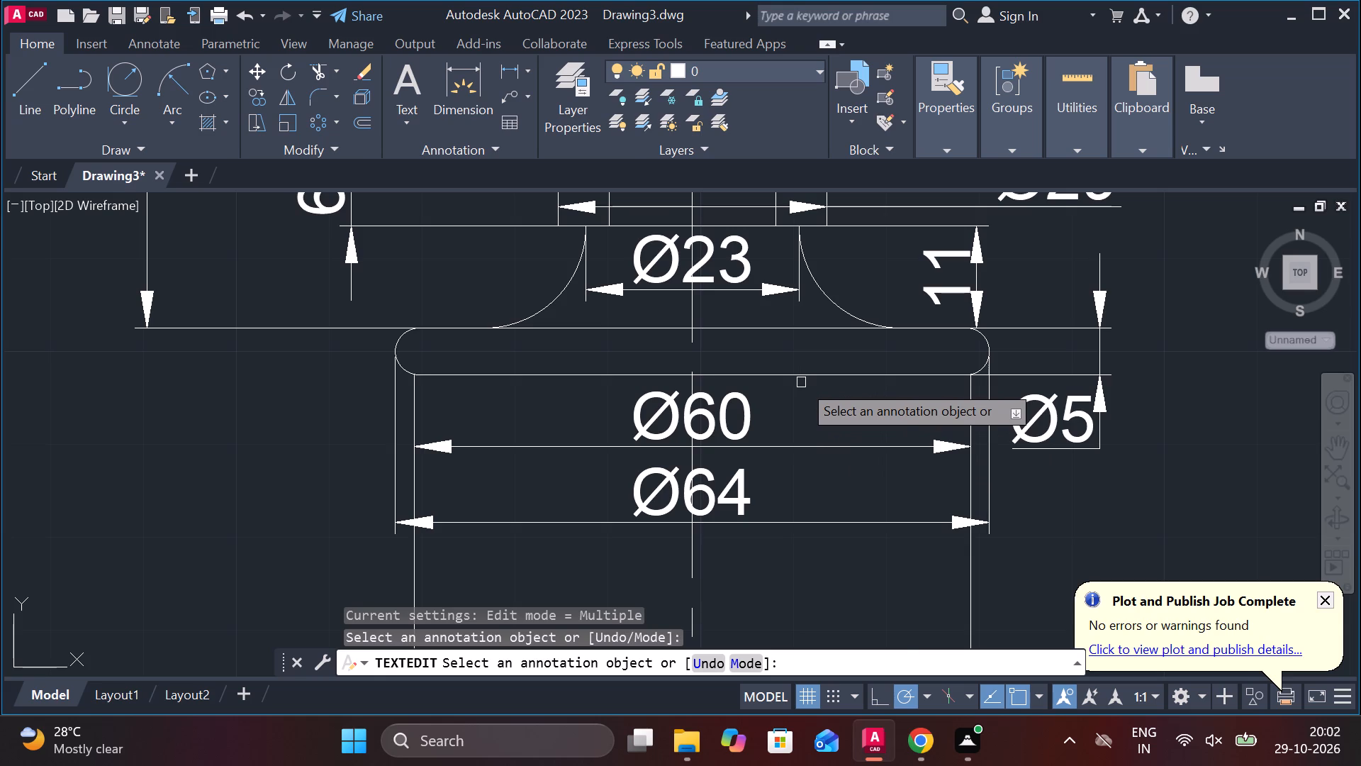
# Add a vertical linear dimension for the cylindrical body's height between its upper and lower rims, placed inside the body.
pyautogui.scroll(-1, 801, 382)
pyautogui.click(510, 74)
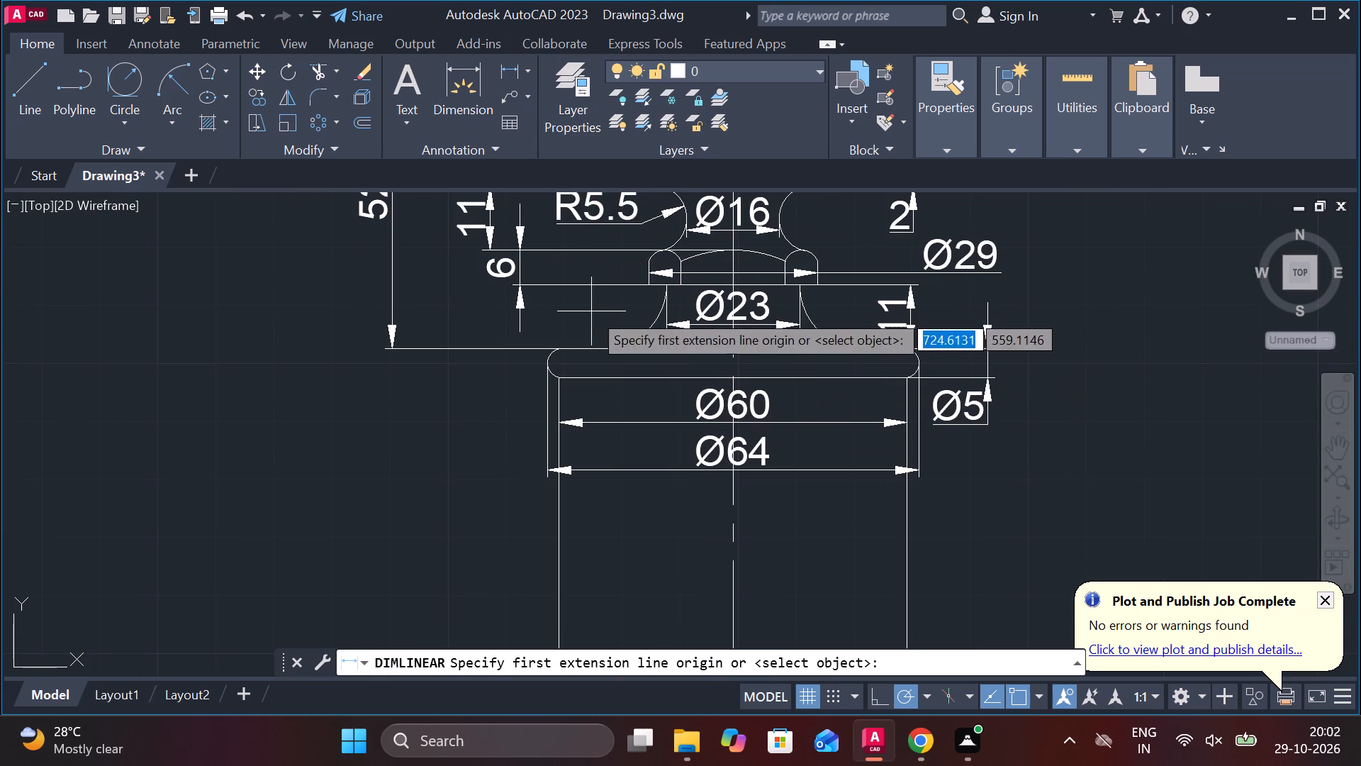
pyautogui.click(618, 377)
pyautogui.scroll(-2, 618, 382)
pyautogui.scroll(2, 629, 530)
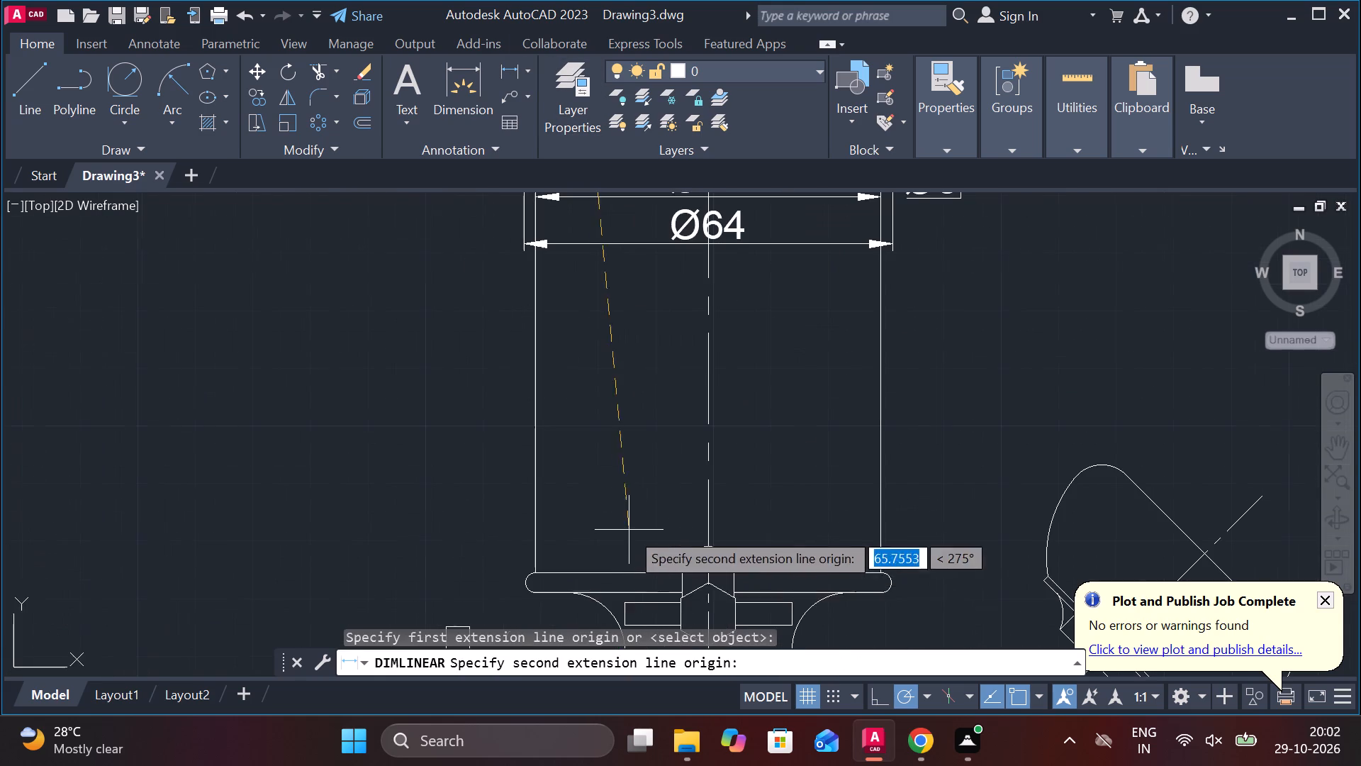
pyautogui.click(598, 565)
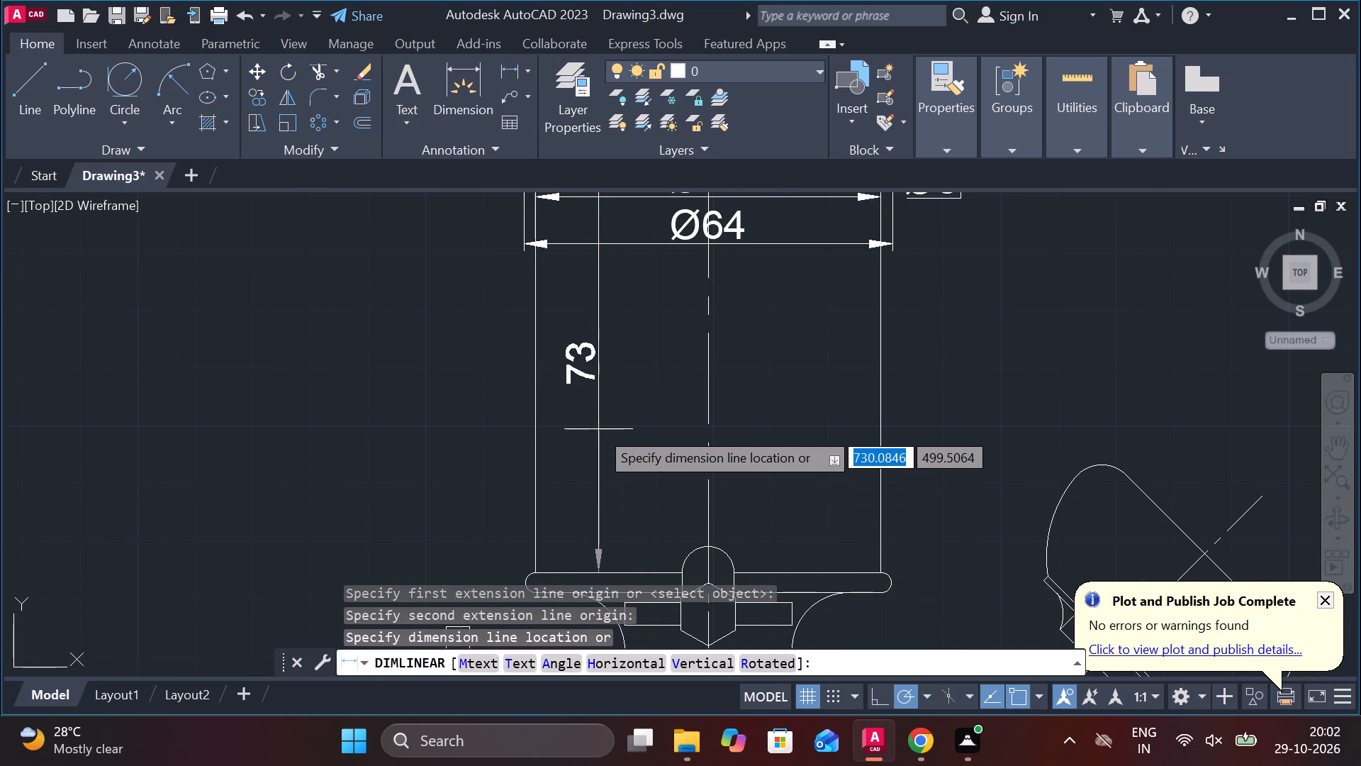
pyautogui.click(598, 429)
# Add a horizontal linear dimension across the round-topped part at the centre of the lower rim, placed above its dome.
pyautogui.moveTo(710, 446); pyautogui.dragTo(651, 279, button='middle')
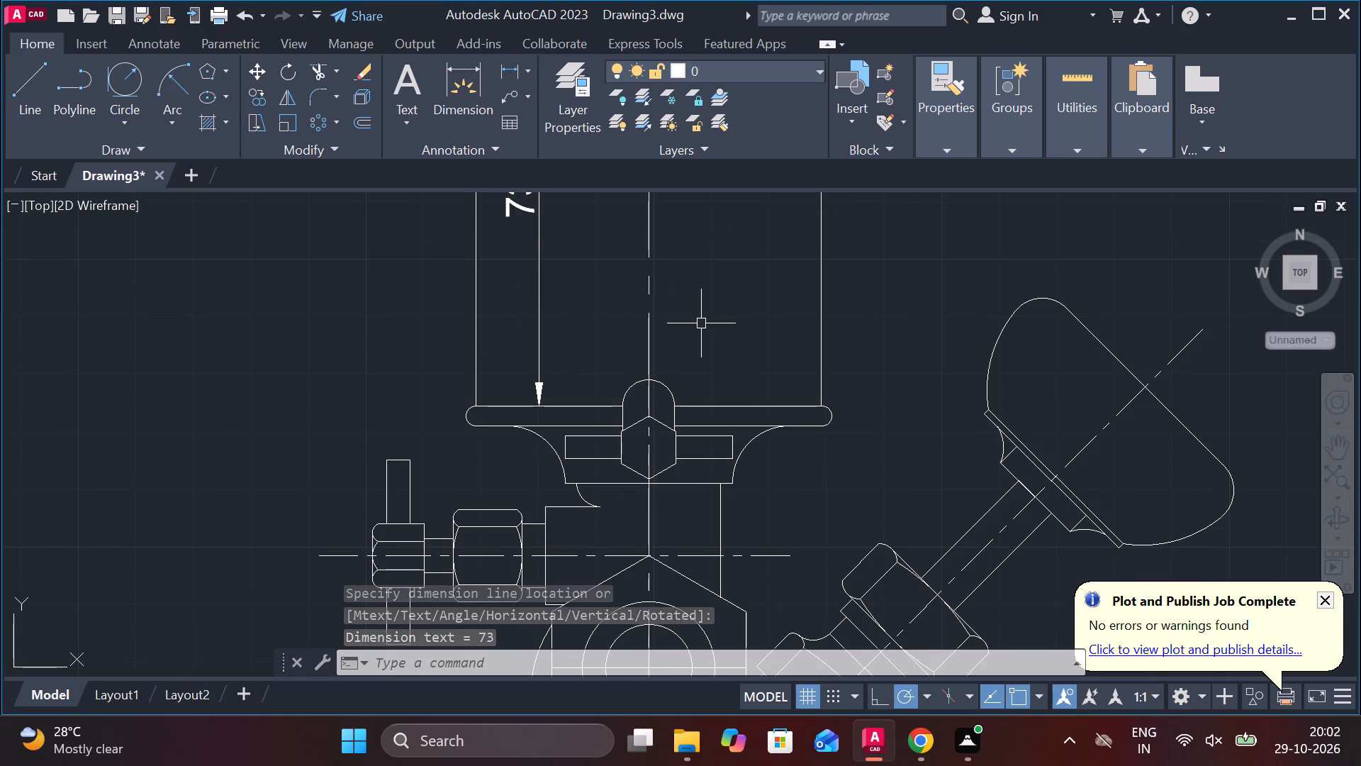
pyautogui.scroll(1, 716, 383)
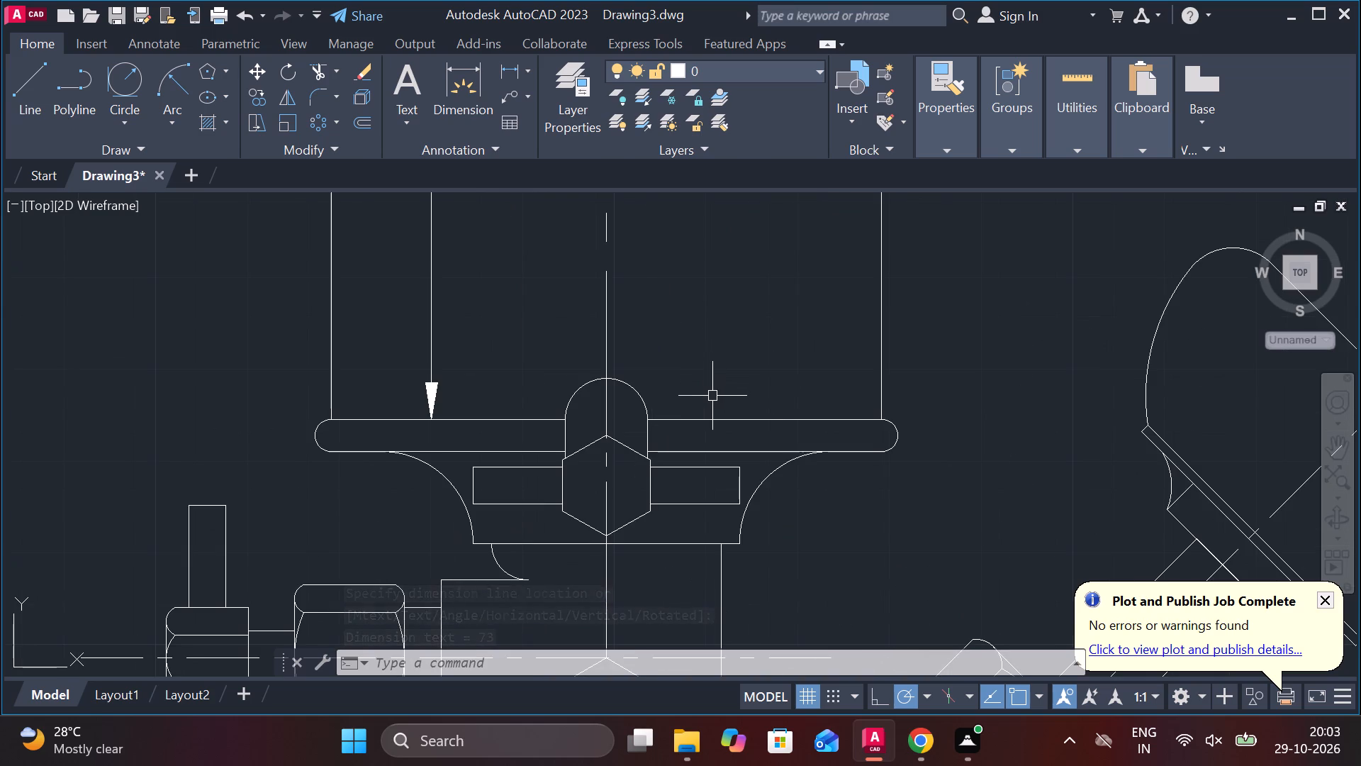
pyautogui.moveTo(725, 387); pyautogui.dragTo(675, 382, button='middle')
pyautogui.scroll(-2, 644, 371)
pyautogui.scroll(3, 640, 370)
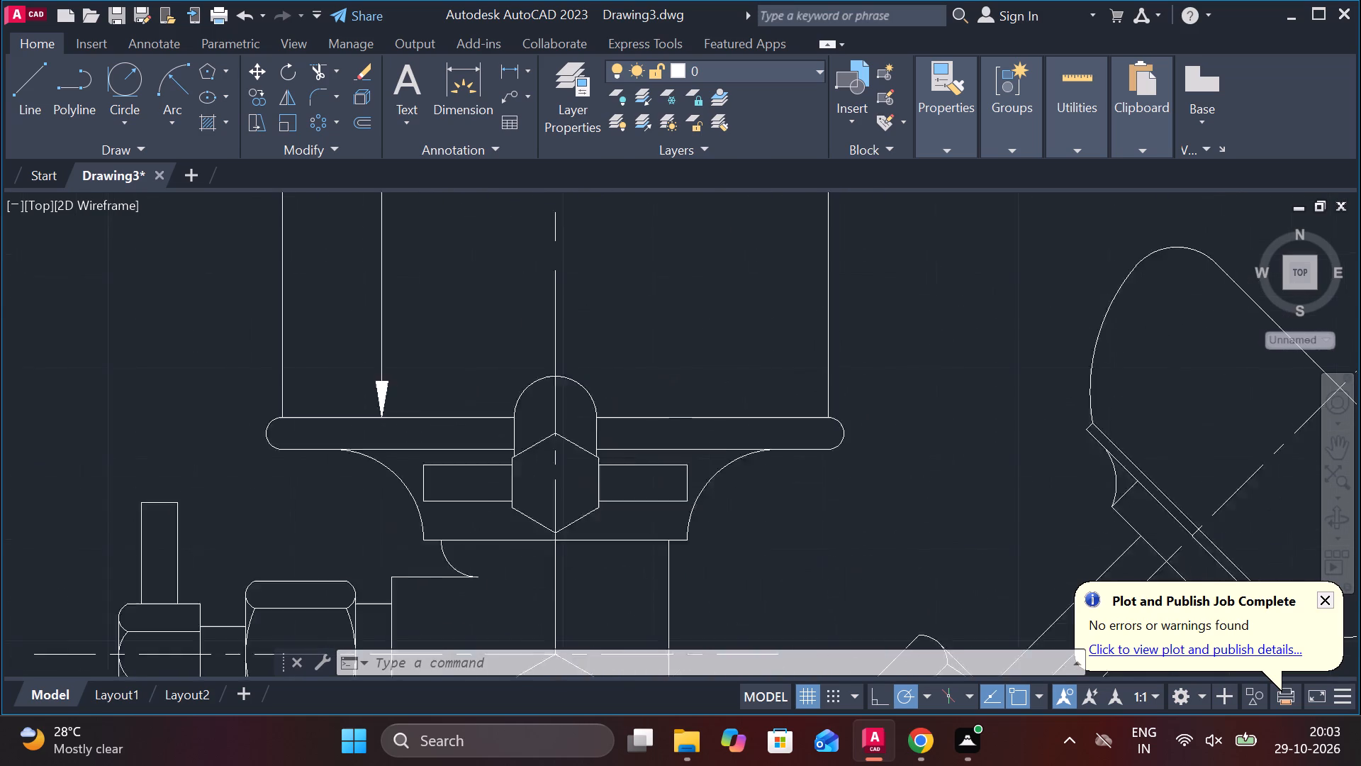
pyautogui.press('space')
pyautogui.click(442, 440)
pyautogui.click(571, 450)
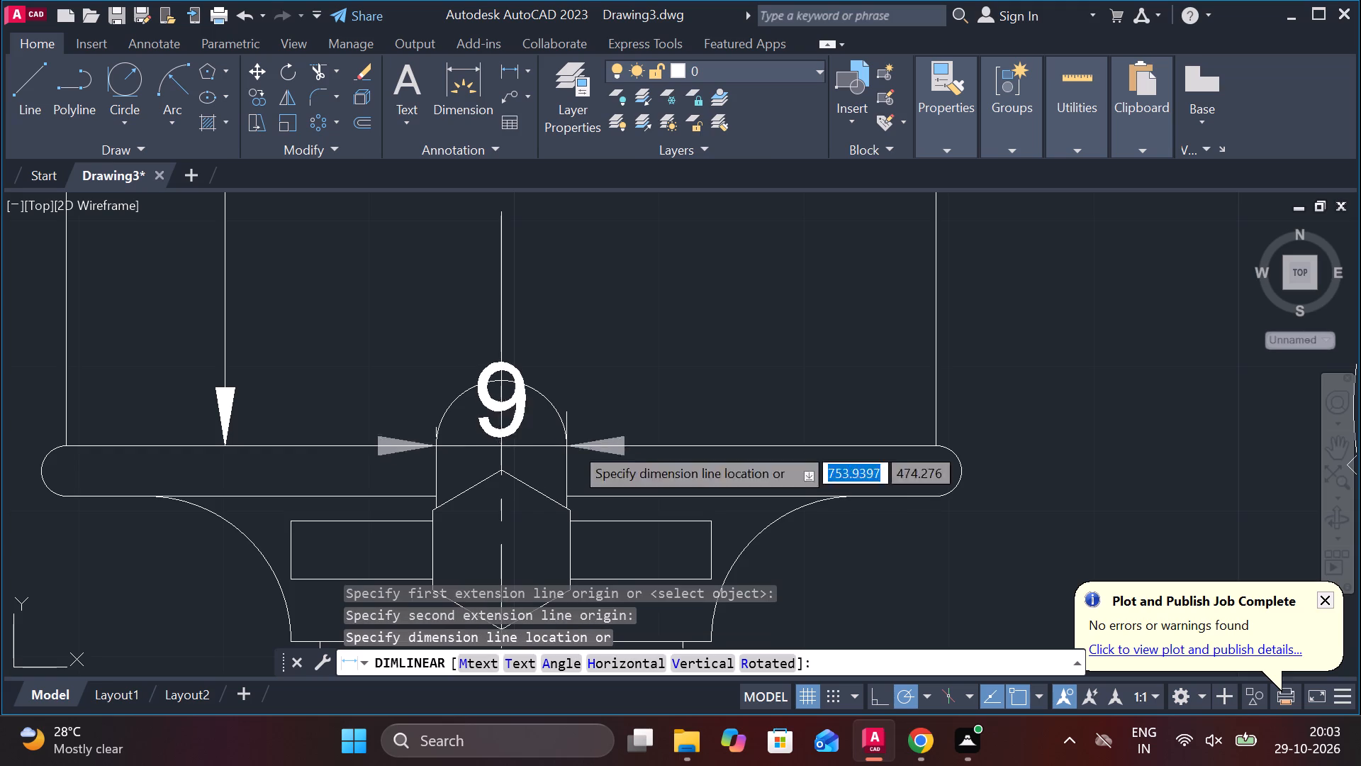
pyautogui.click(573, 313)
# Insert a diameter symbol in front of the text of the round-topped part's width dimension.
pyautogui.doubleClick(508, 260)
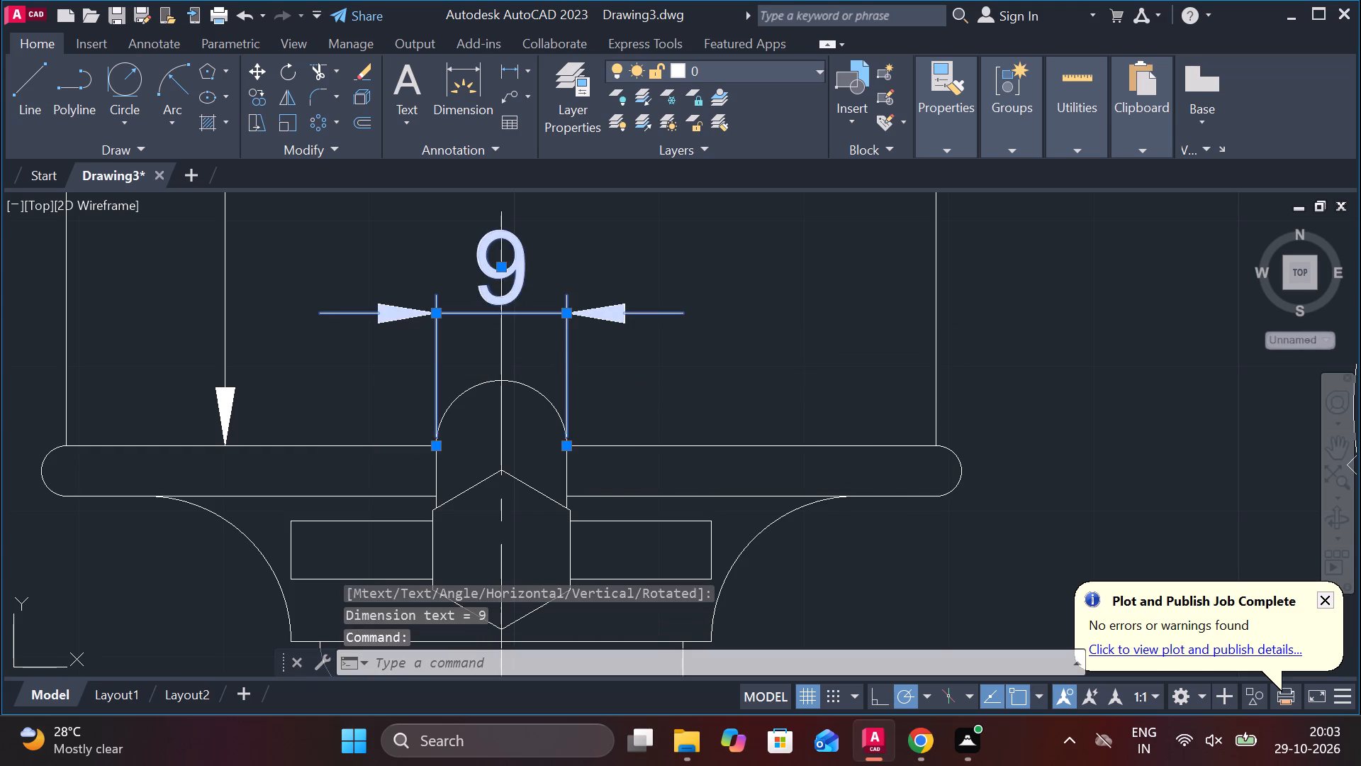
pyautogui.click(911, 129)
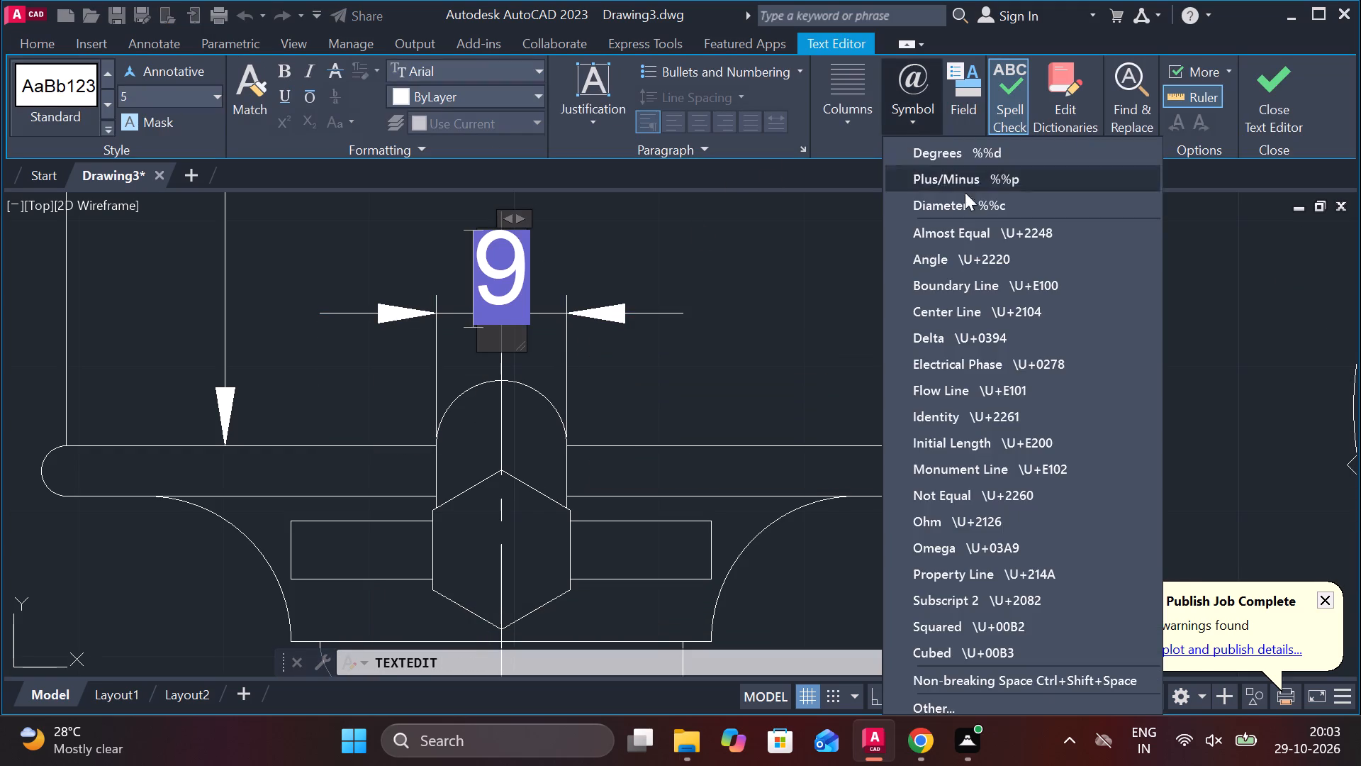
pyautogui.click(978, 204)
pyautogui.click(1108, 296)
pyautogui.scroll(-2, 1055, 348)
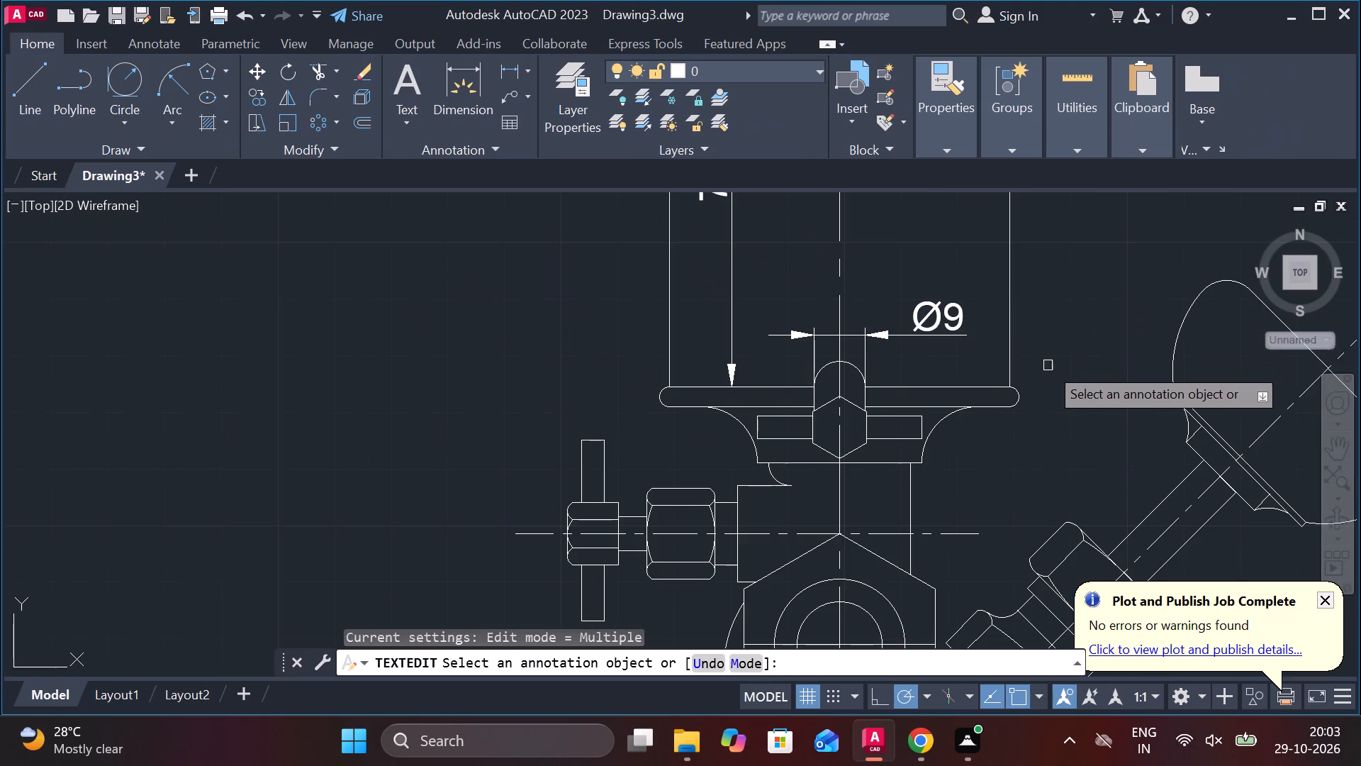
pyautogui.moveTo(999, 380); pyautogui.dragTo(929, 380, button='middle')
pyautogui.press('Escape')
# Add a vertical linear dimension for the height of the flared section beneath the lower rim, placed outside its right arc.
pyautogui.scroll(1, 934, 438)
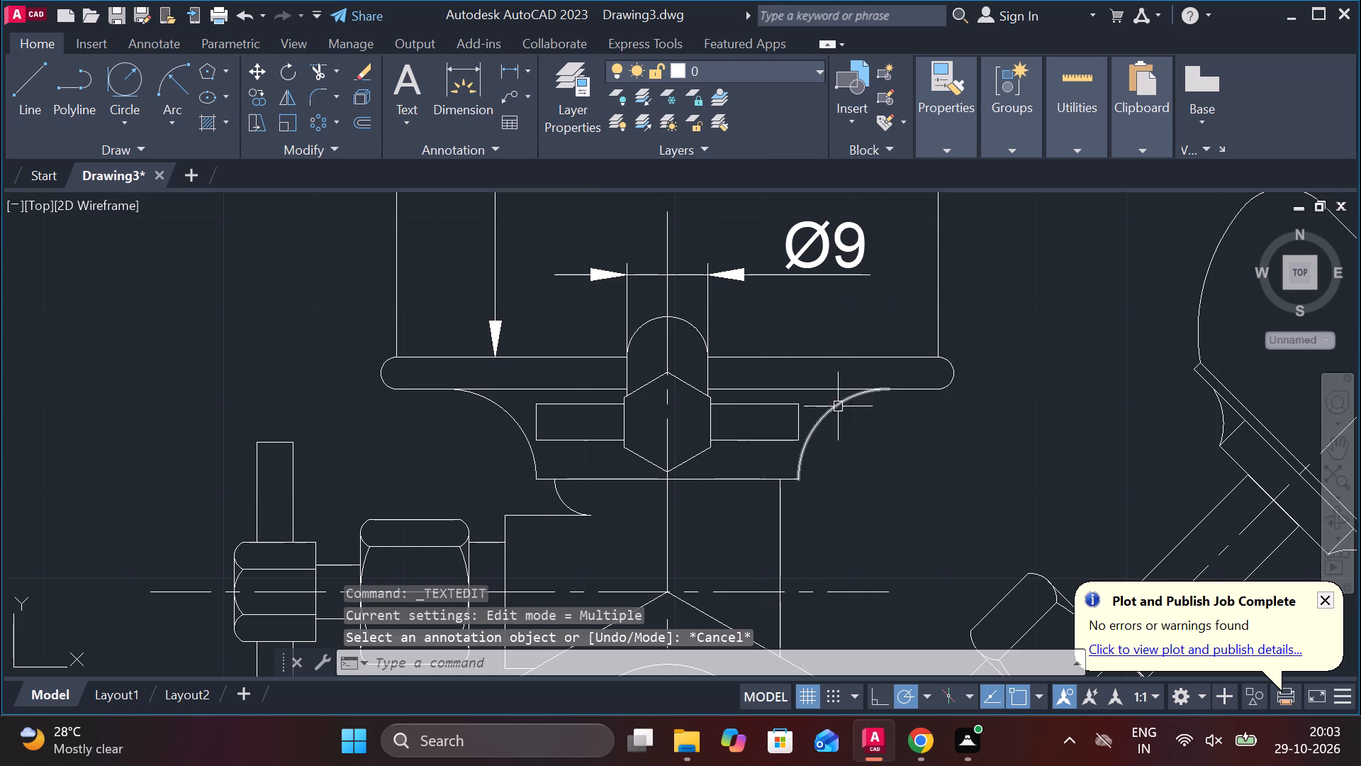
pyautogui.press('space')
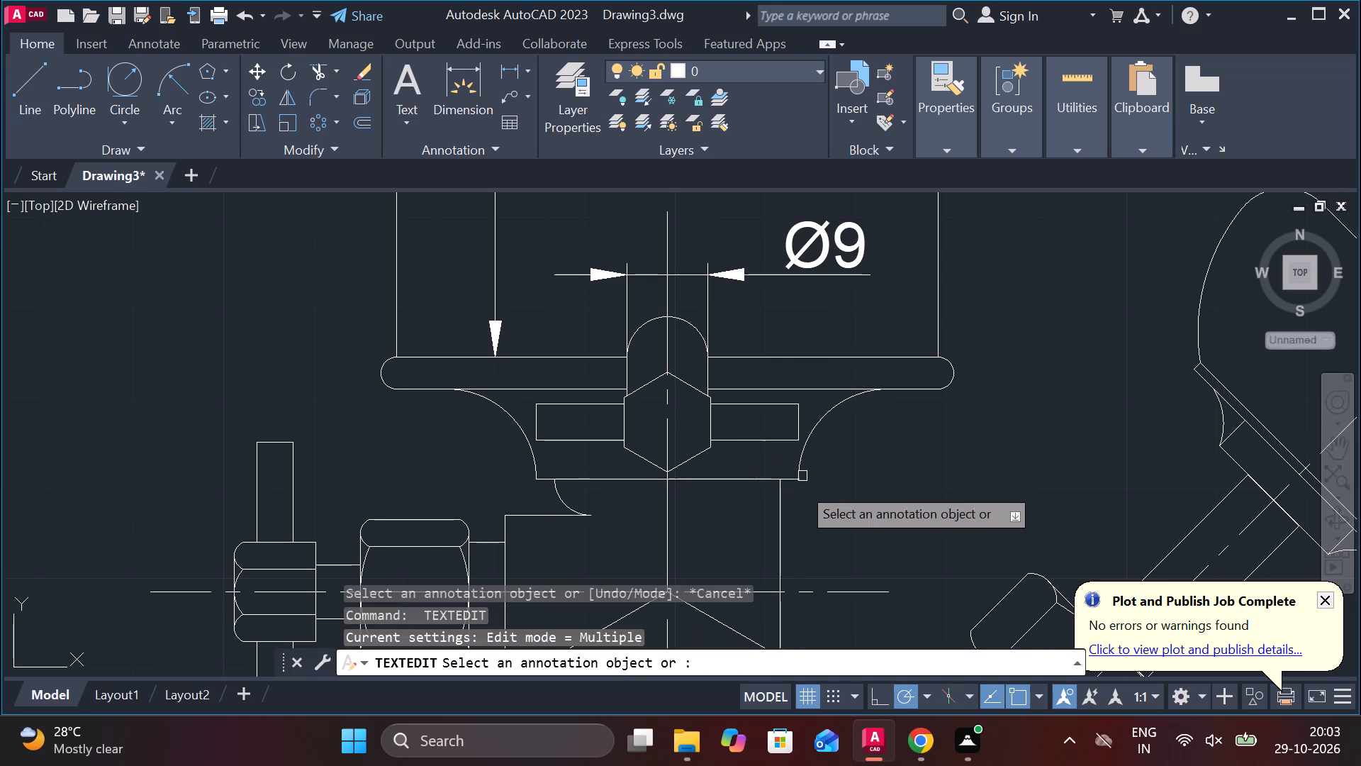
pyautogui.click(509, 69)
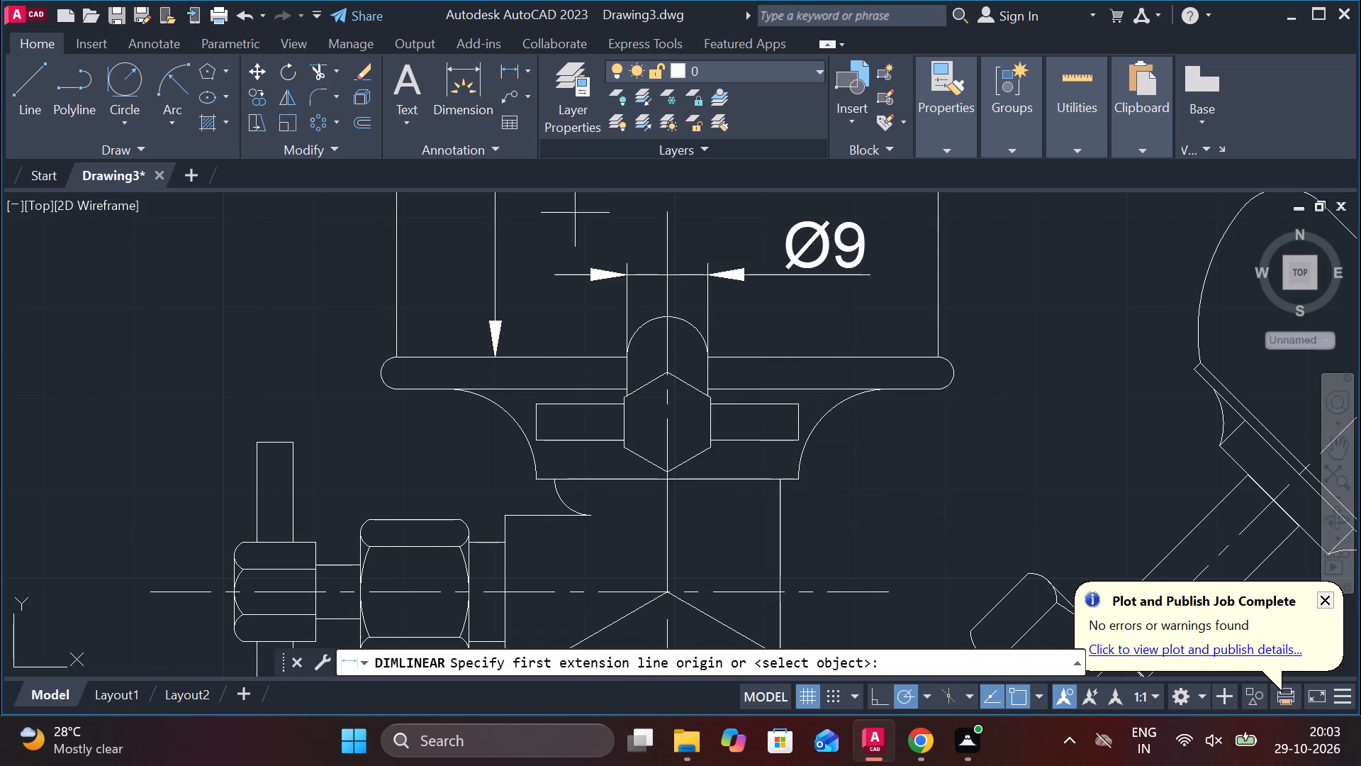
pyautogui.click(809, 487)
pyautogui.click(912, 392)
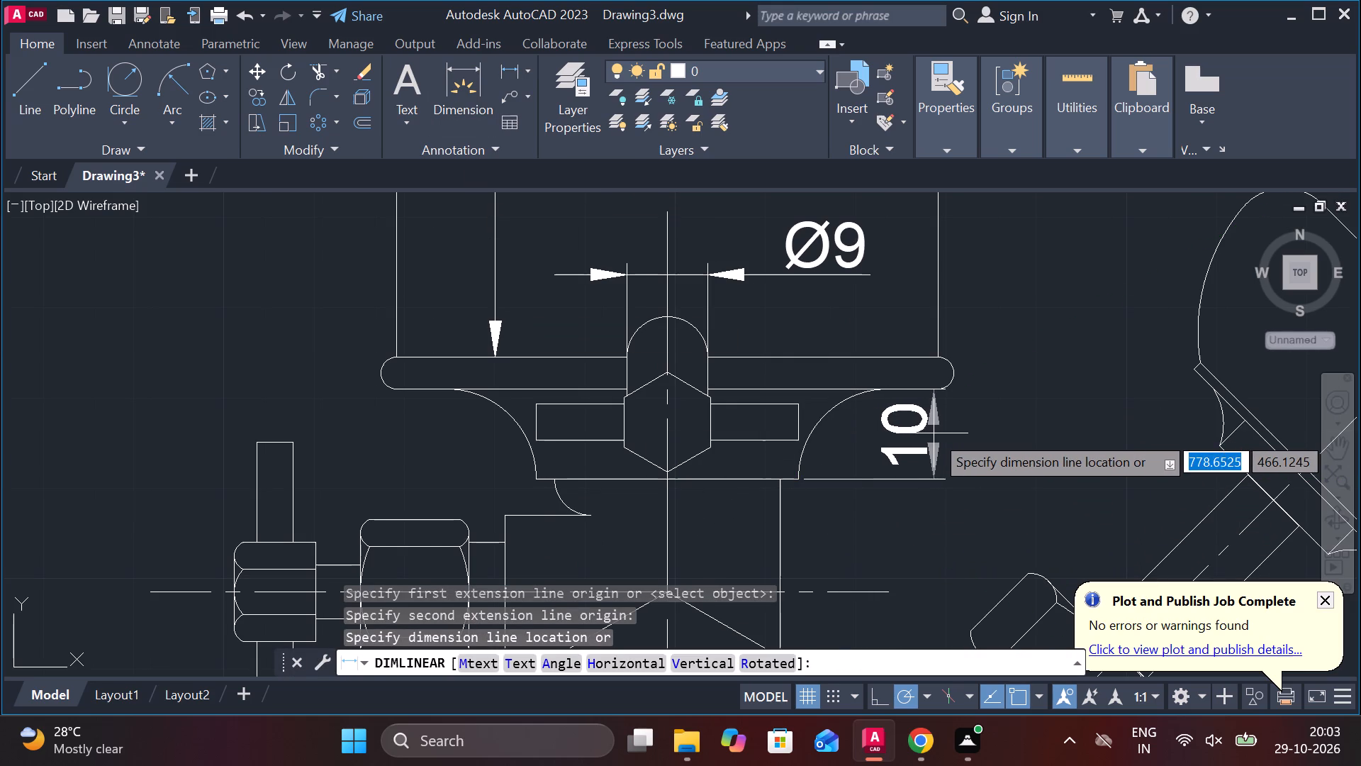
pyautogui.click(934, 433)
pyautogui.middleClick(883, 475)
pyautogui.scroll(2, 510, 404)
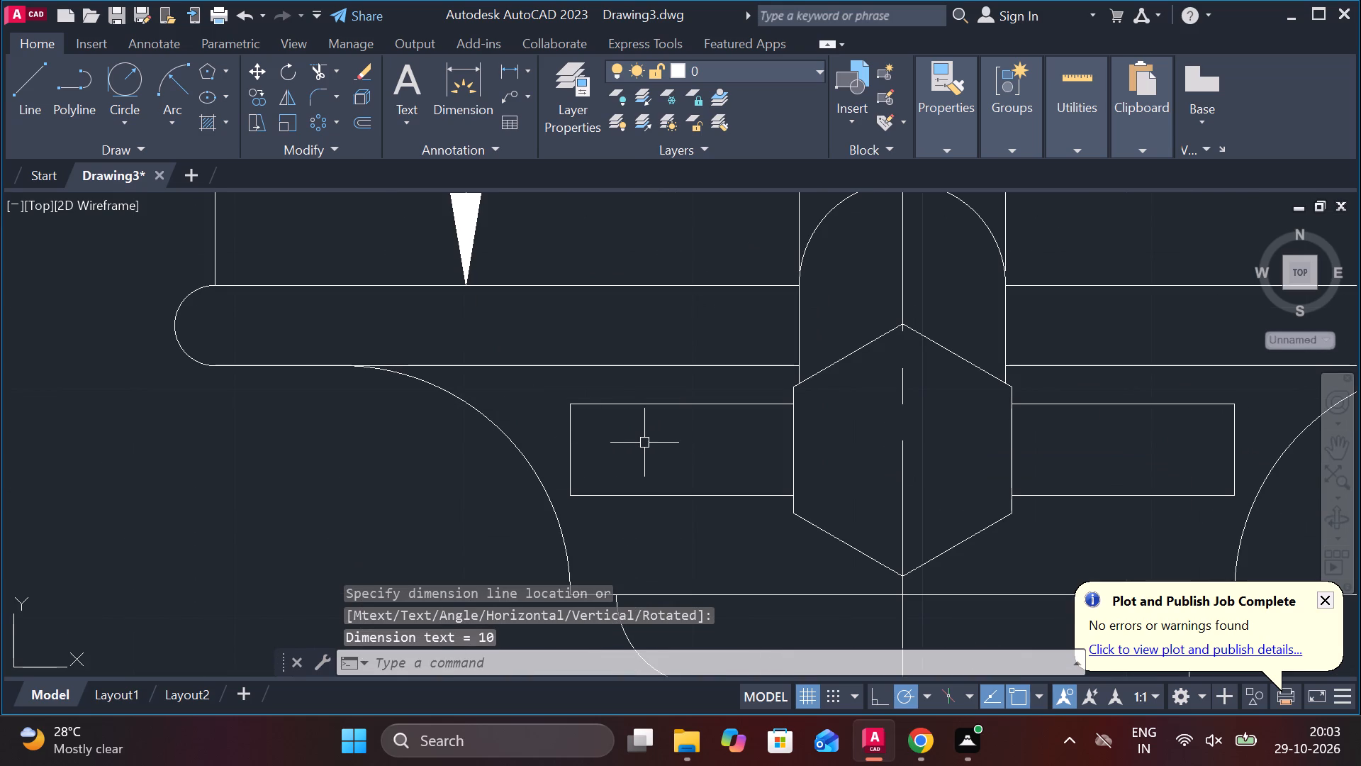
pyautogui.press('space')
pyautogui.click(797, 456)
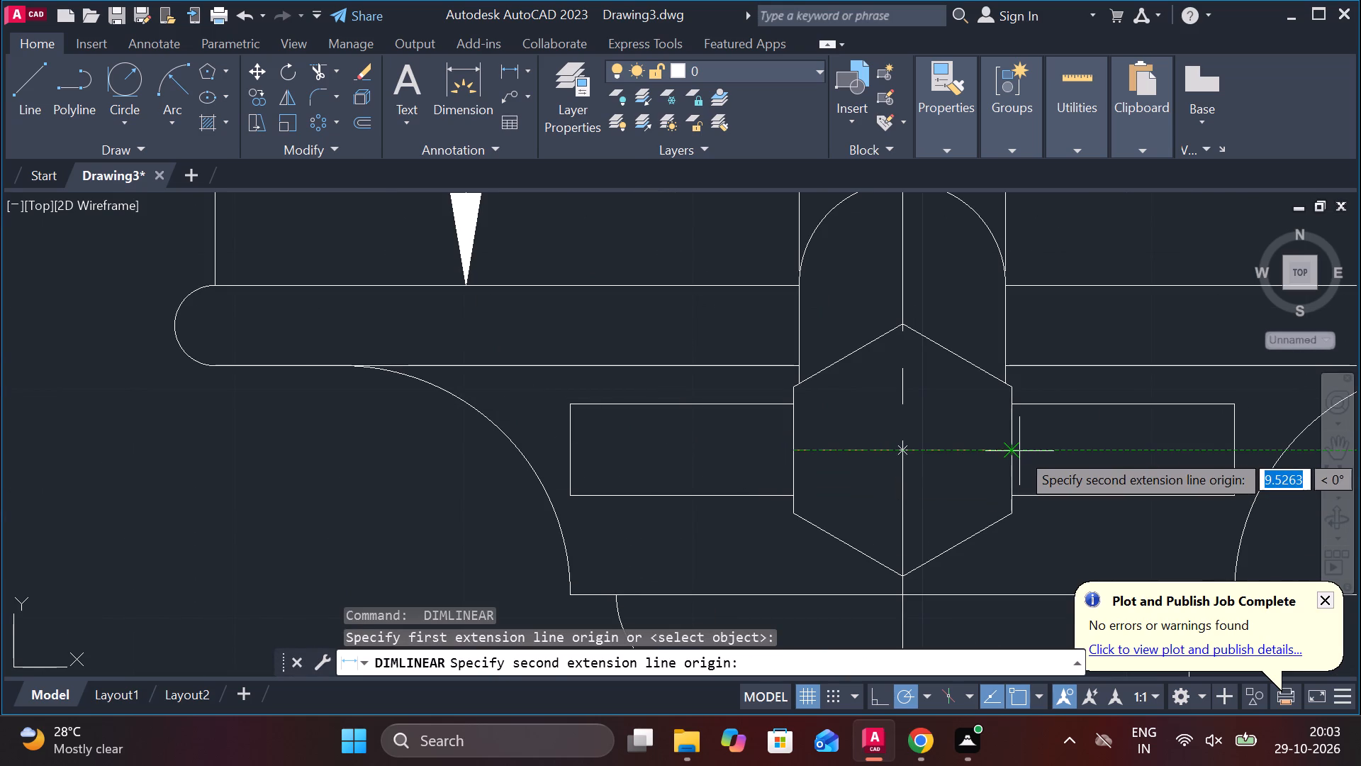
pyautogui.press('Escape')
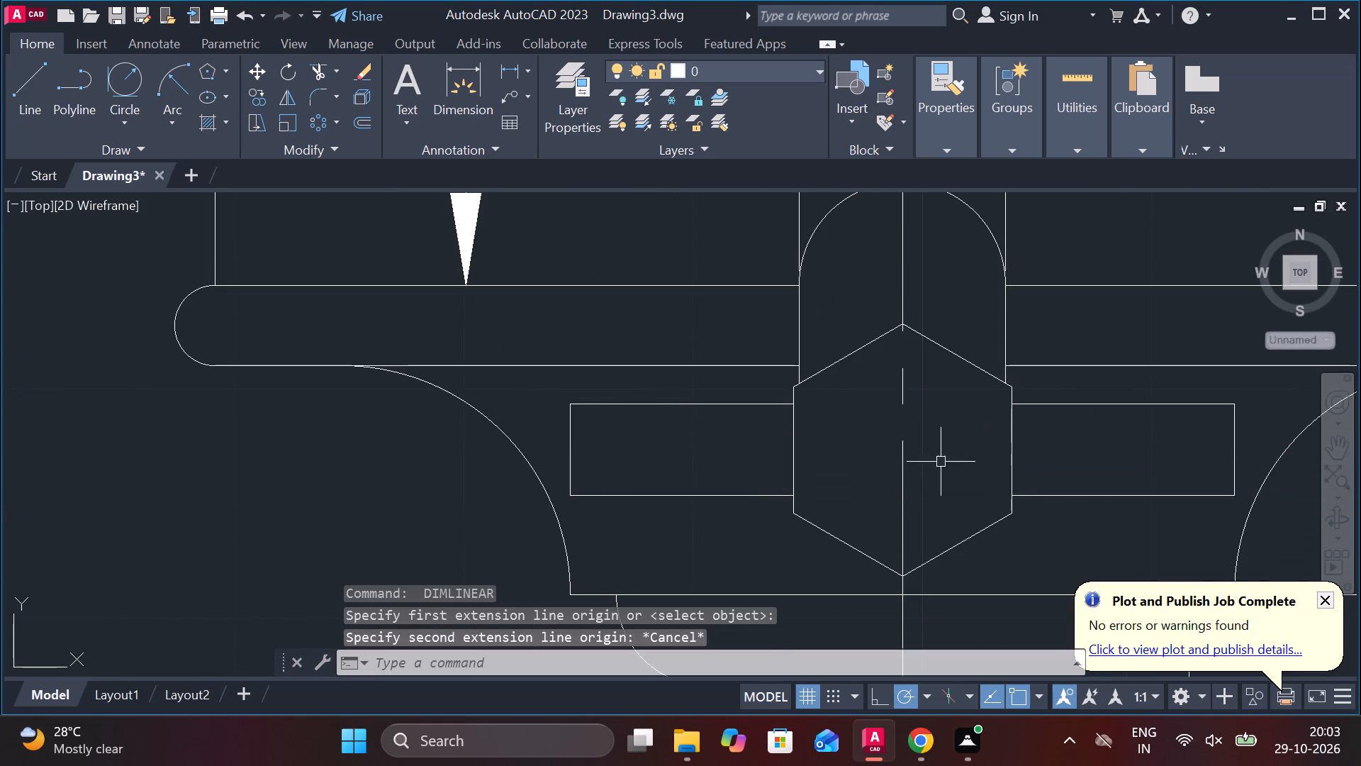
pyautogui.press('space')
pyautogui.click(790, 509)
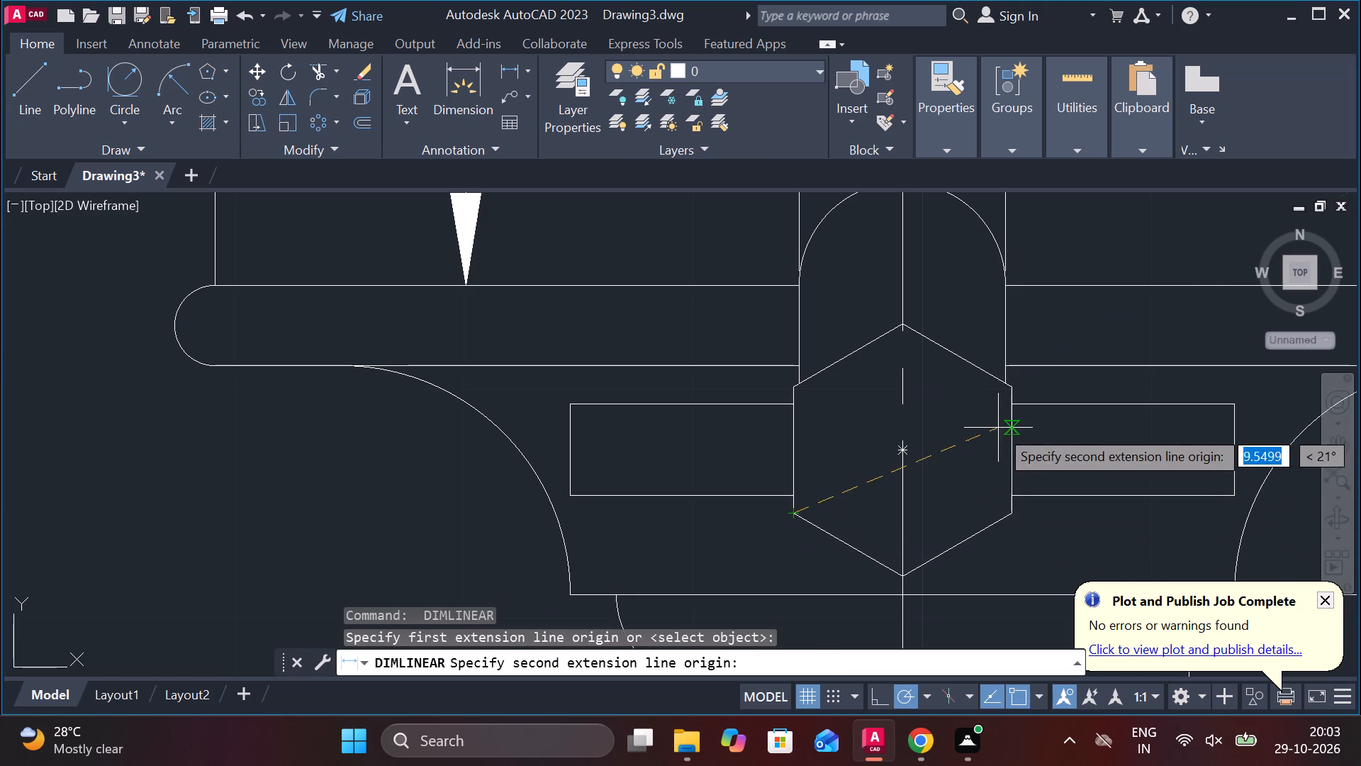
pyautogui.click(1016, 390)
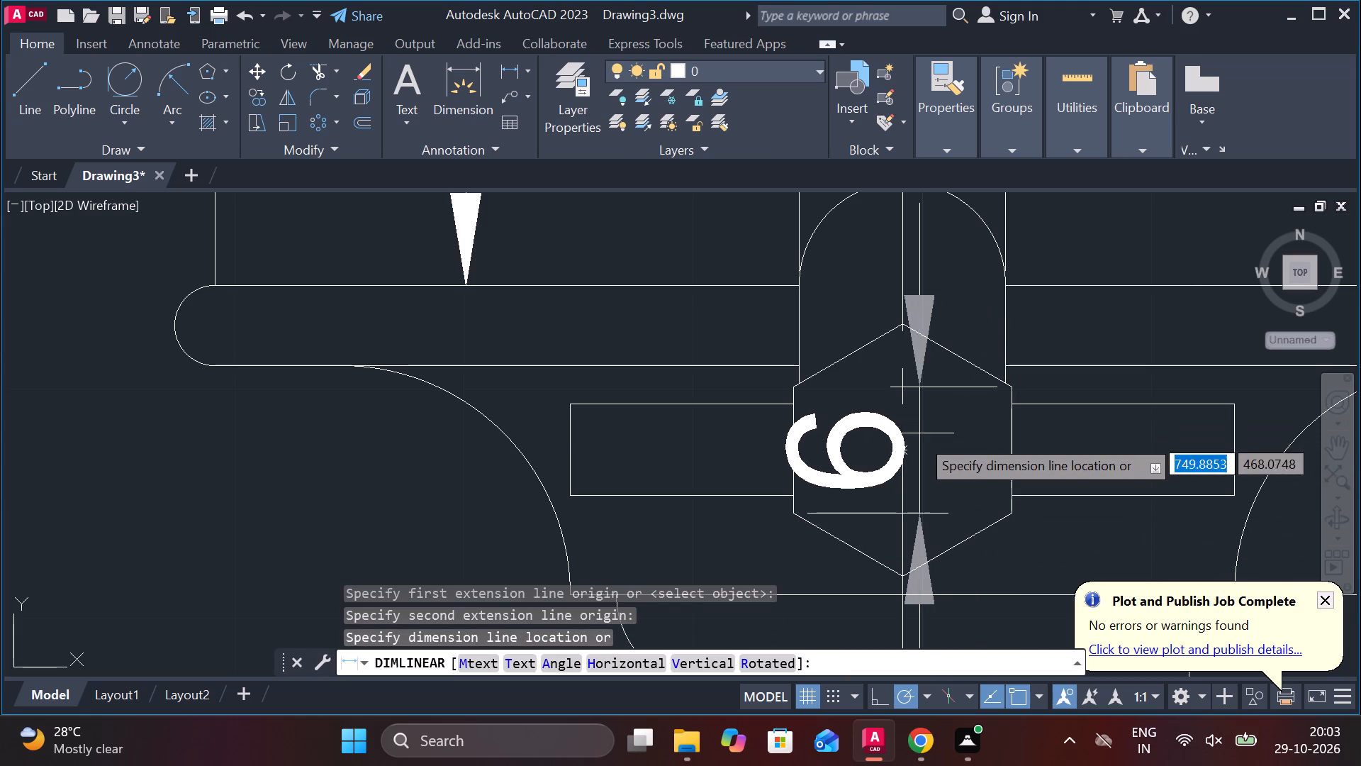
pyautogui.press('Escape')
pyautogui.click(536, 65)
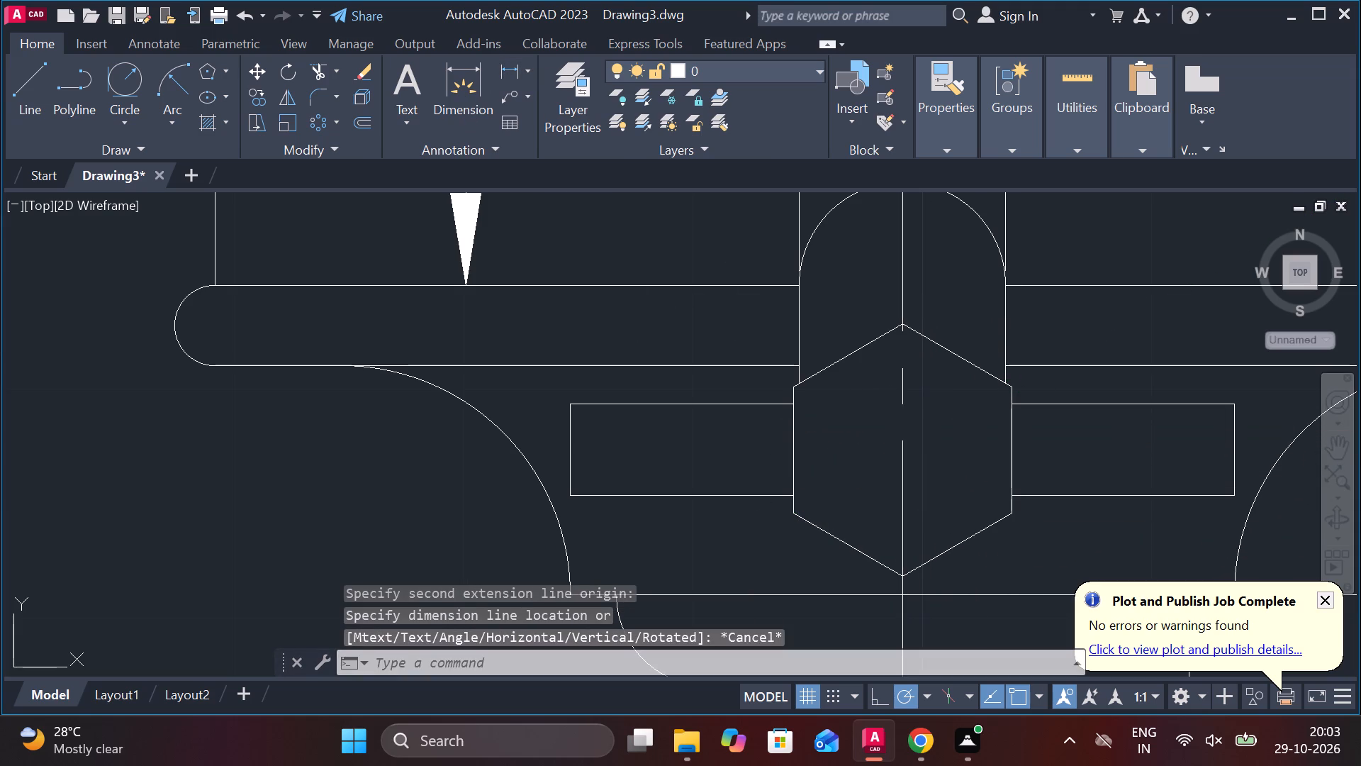
# Add a vertical linear dimension for the height of the thin bar behind the hexagon, placed just outside the flared section's right arc.
pyautogui.press('space')
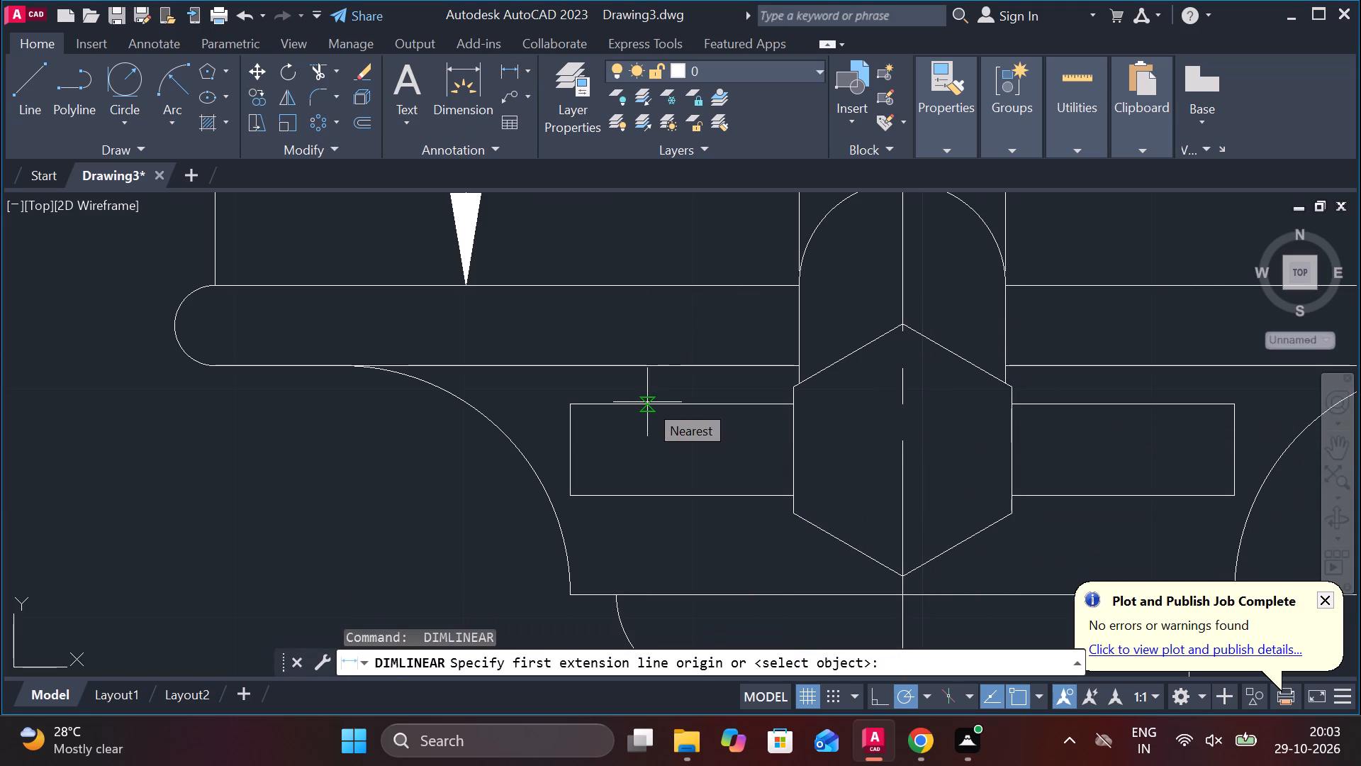
pyautogui.moveTo(938, 424); pyautogui.dragTo(651, 374, button='middle')
pyautogui.click(868, 364)
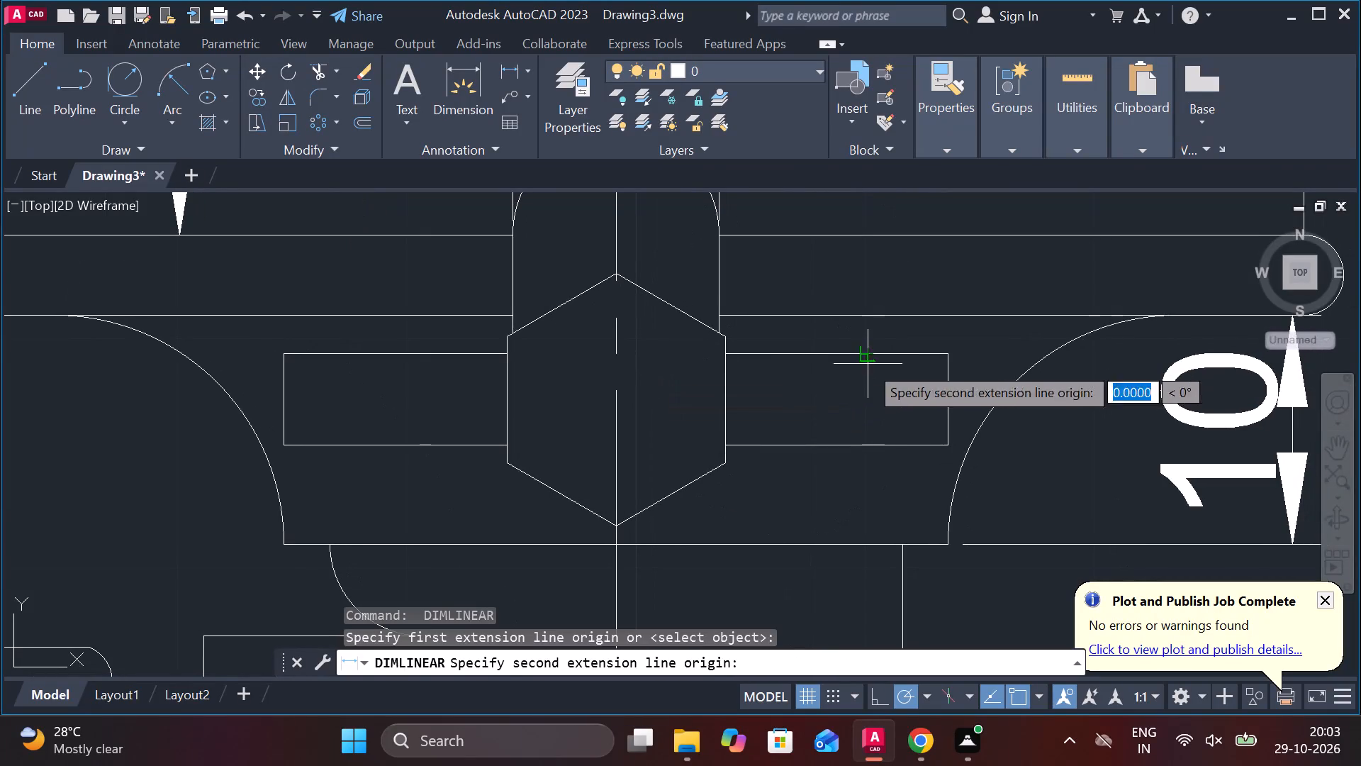
pyautogui.click(870, 445)
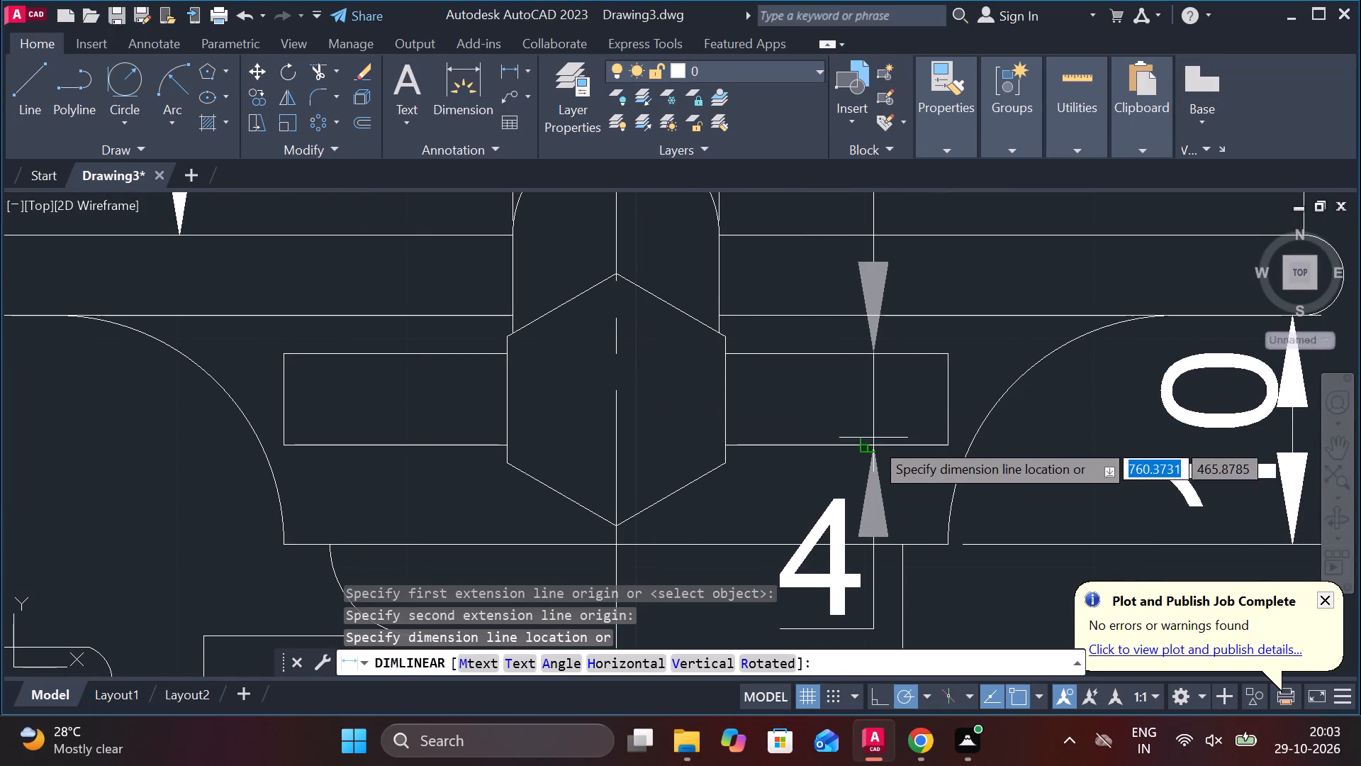
pyautogui.scroll(-2, 873, 462)
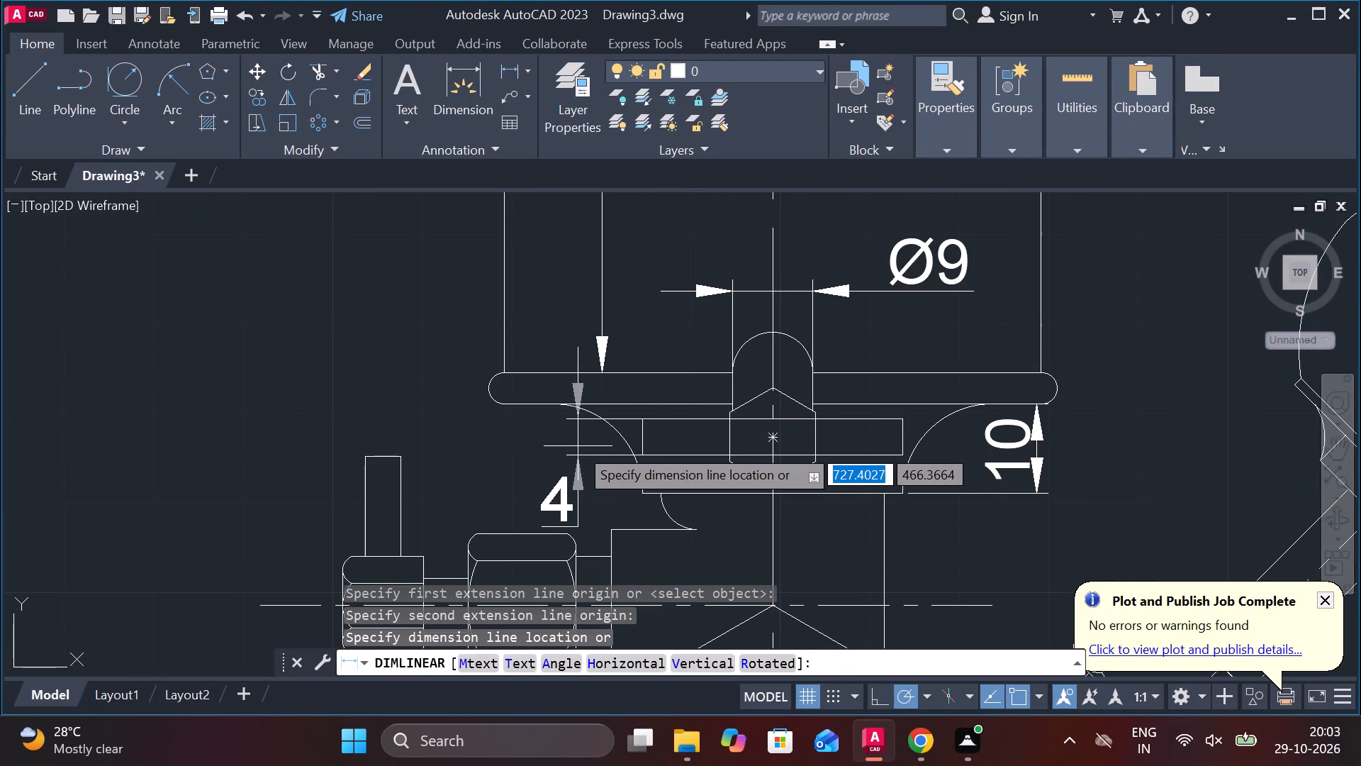
pyautogui.moveTo(981, 442); pyautogui.dragTo(658, 428, button='middle')
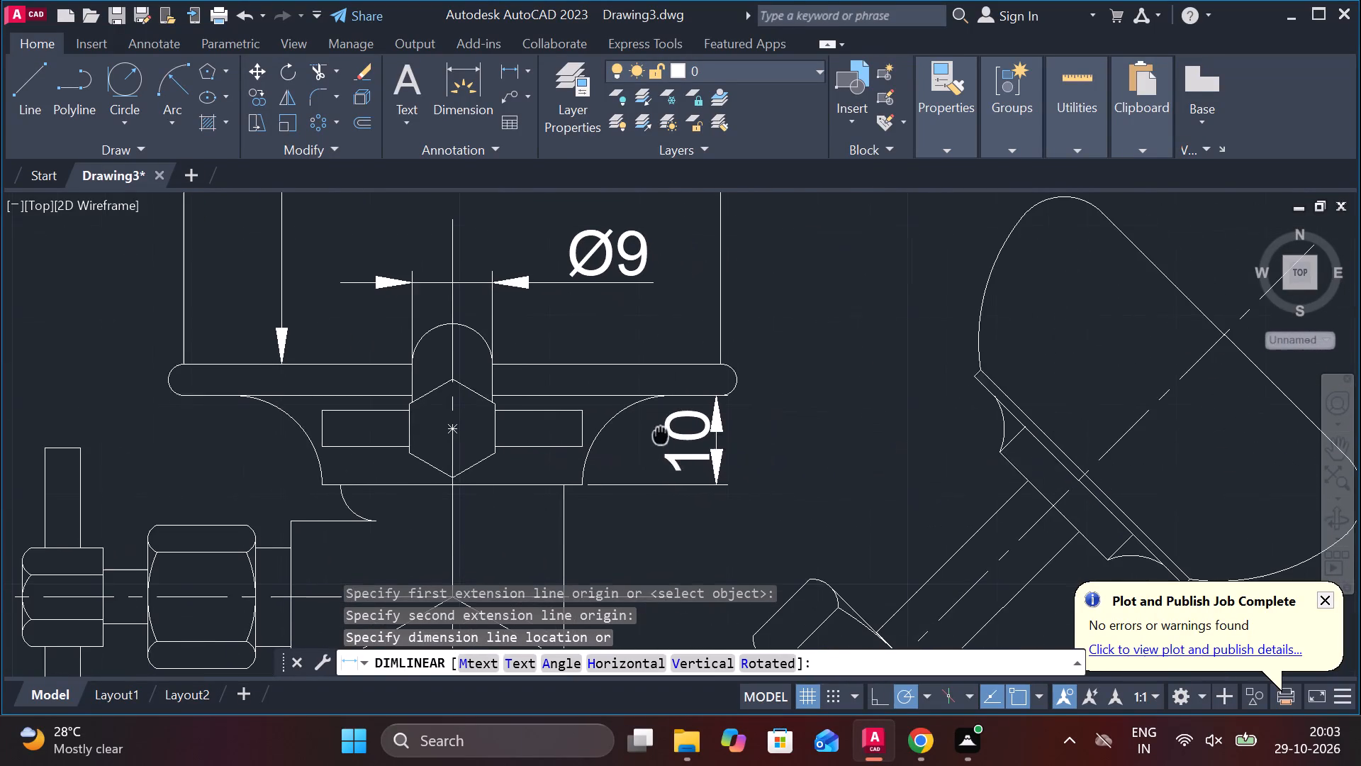
pyautogui.moveTo(658, 428); pyautogui.dragTo(660, 432, button='middle')
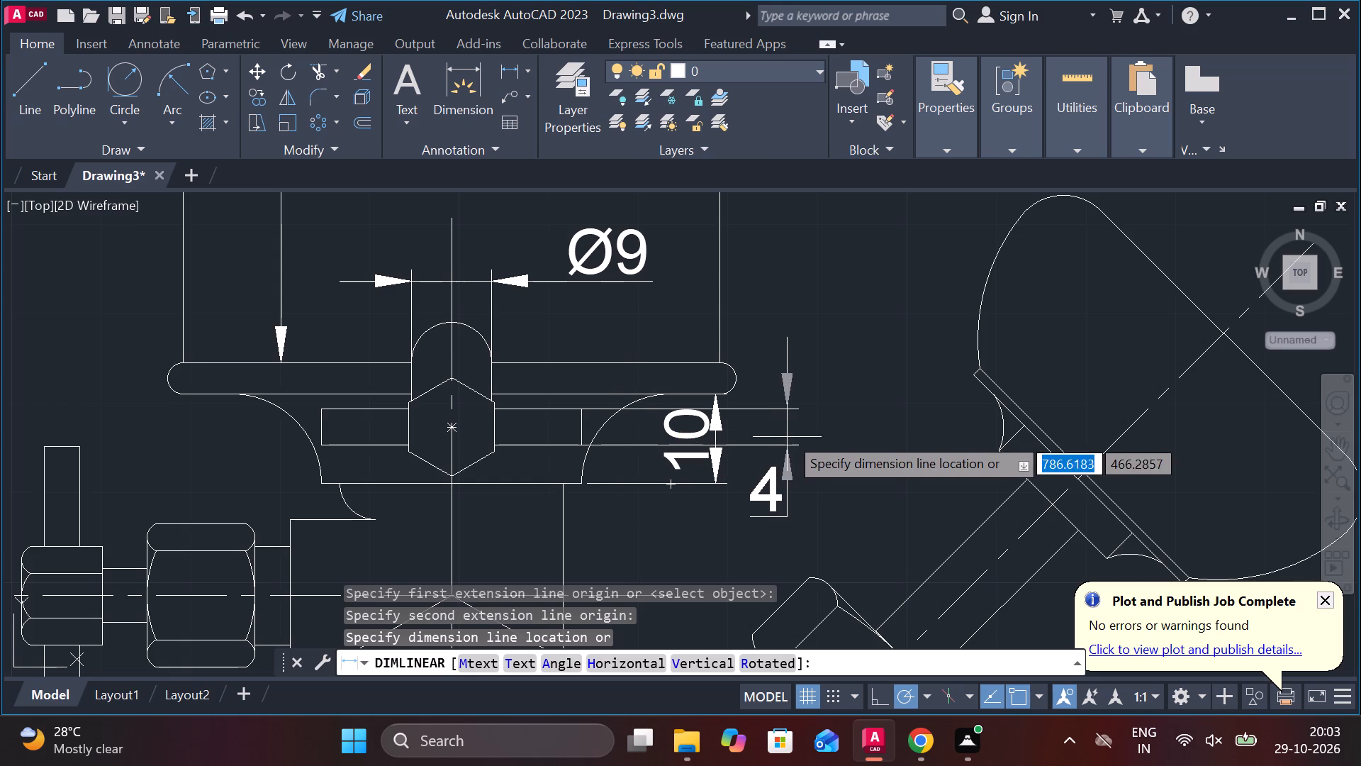
pyautogui.click(649, 472)
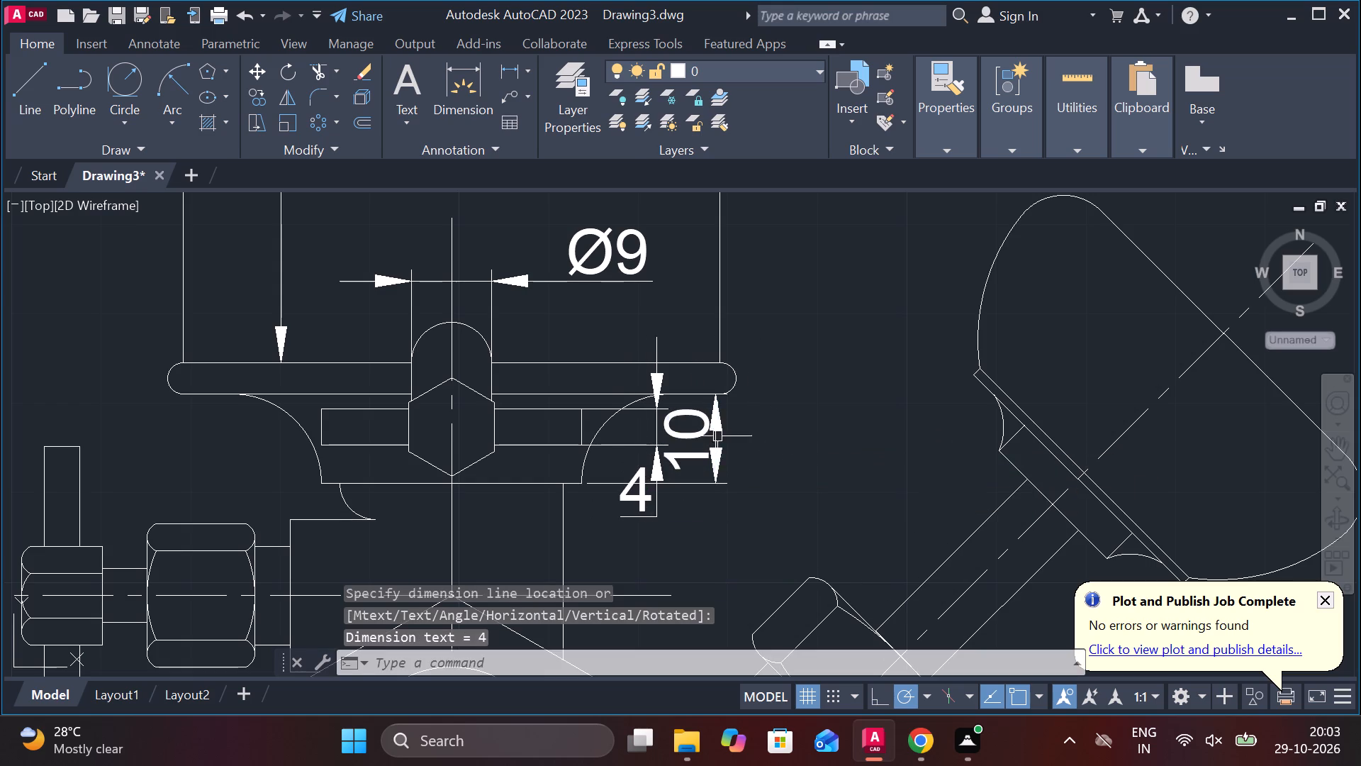
# Move the flared section's height dimension farther out to the right, clear of the thin bar's height dimension.
pyautogui.click(721, 433)
pyautogui.click(685, 442)
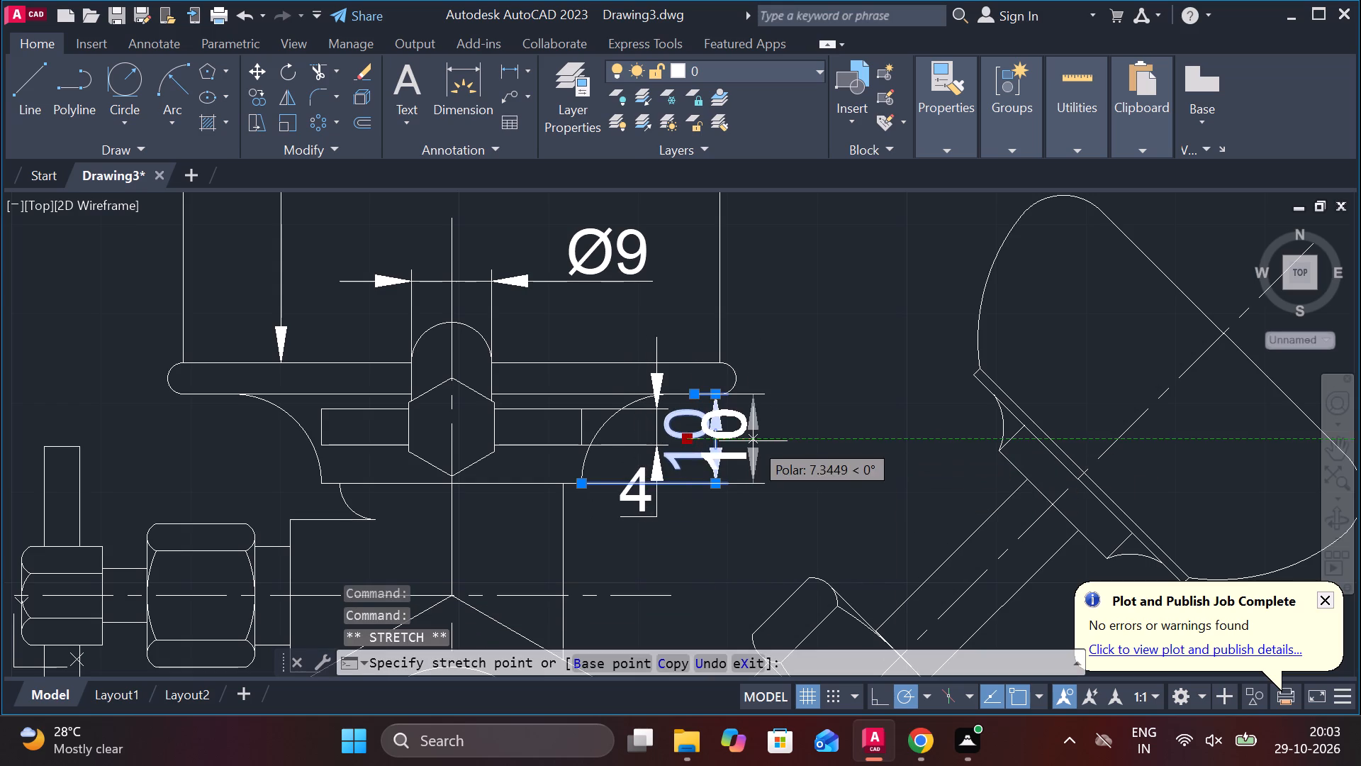
pyautogui.click(798, 437)
pyautogui.press('`')
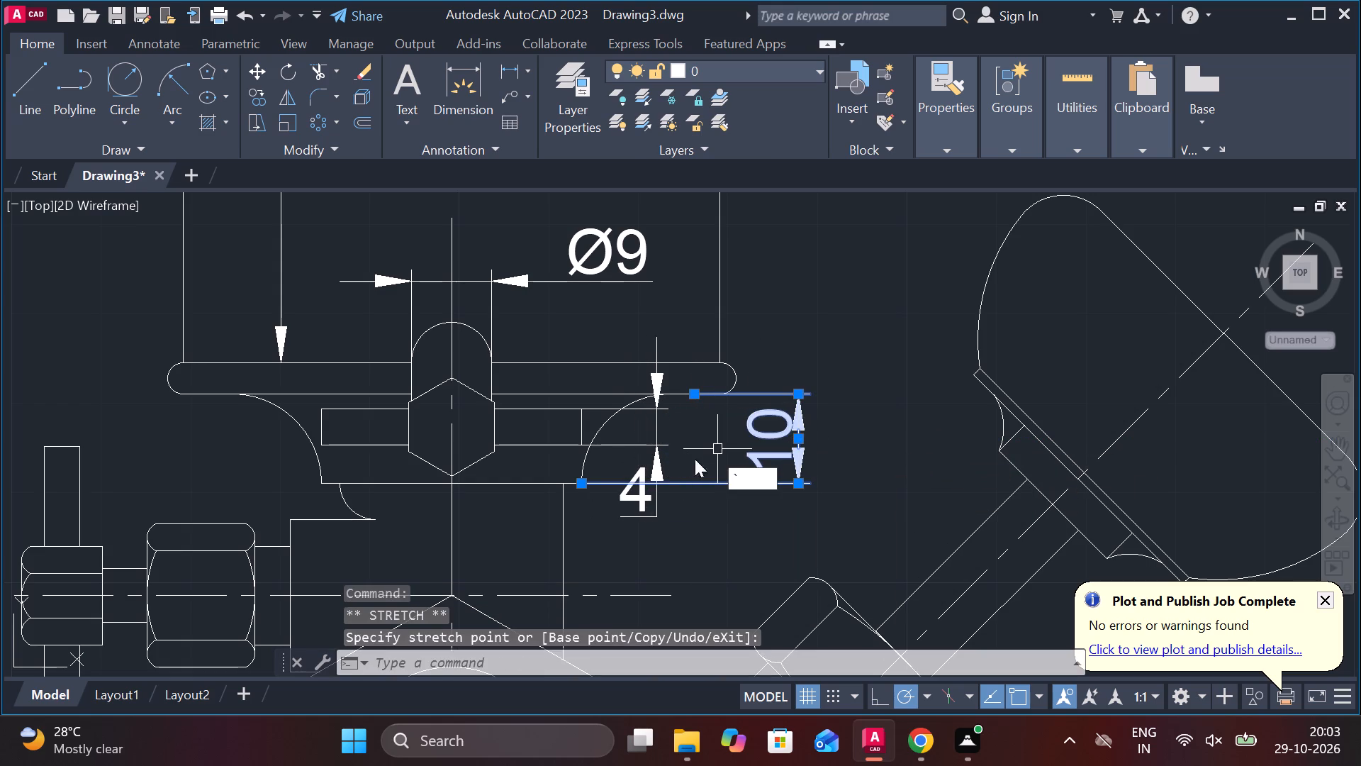
pyautogui.press('Escape')
# Move the thin bar's height dimension outward, between the flared section's right arc and its height dimension.
pyautogui.click(667, 460)
pyautogui.press('Escape')
pyautogui.click(660, 459)
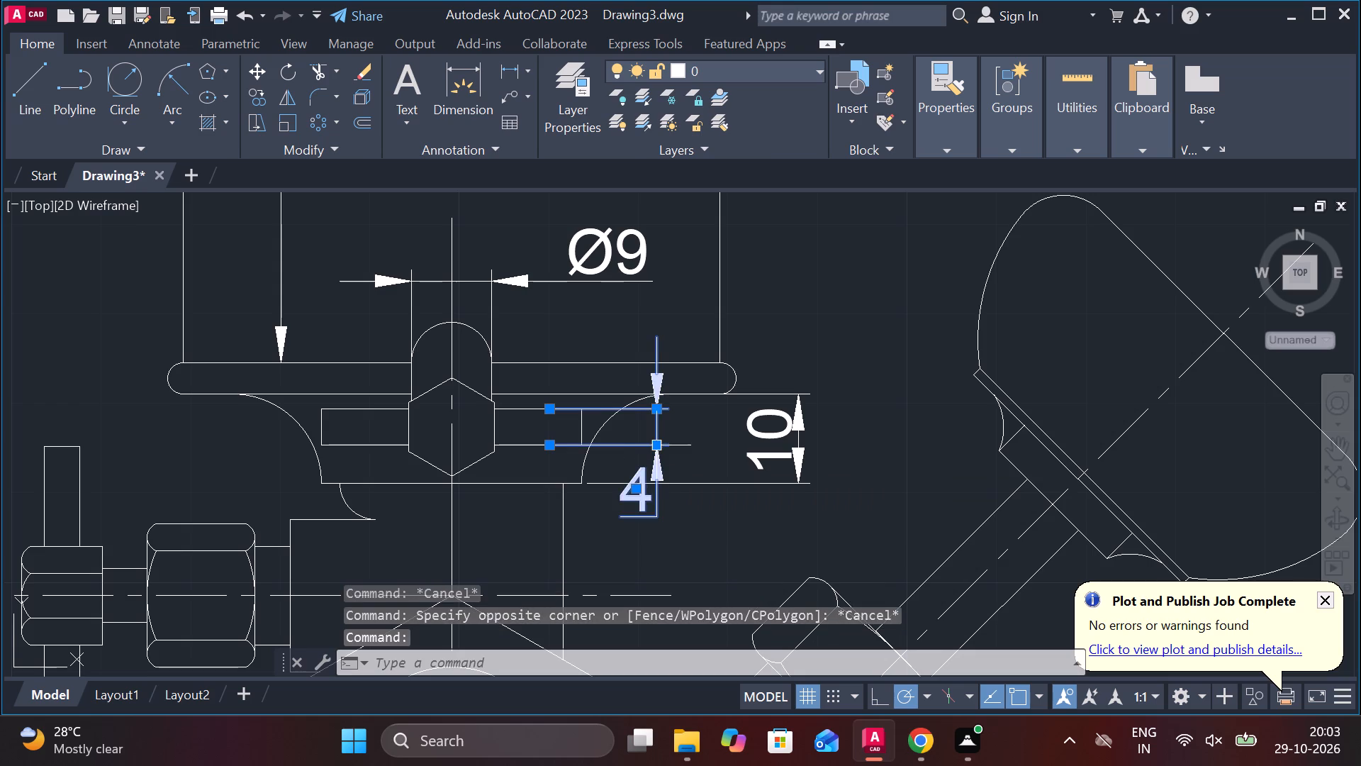
pyautogui.click(654, 446)
pyautogui.click(709, 448)
pyautogui.press('Escape')
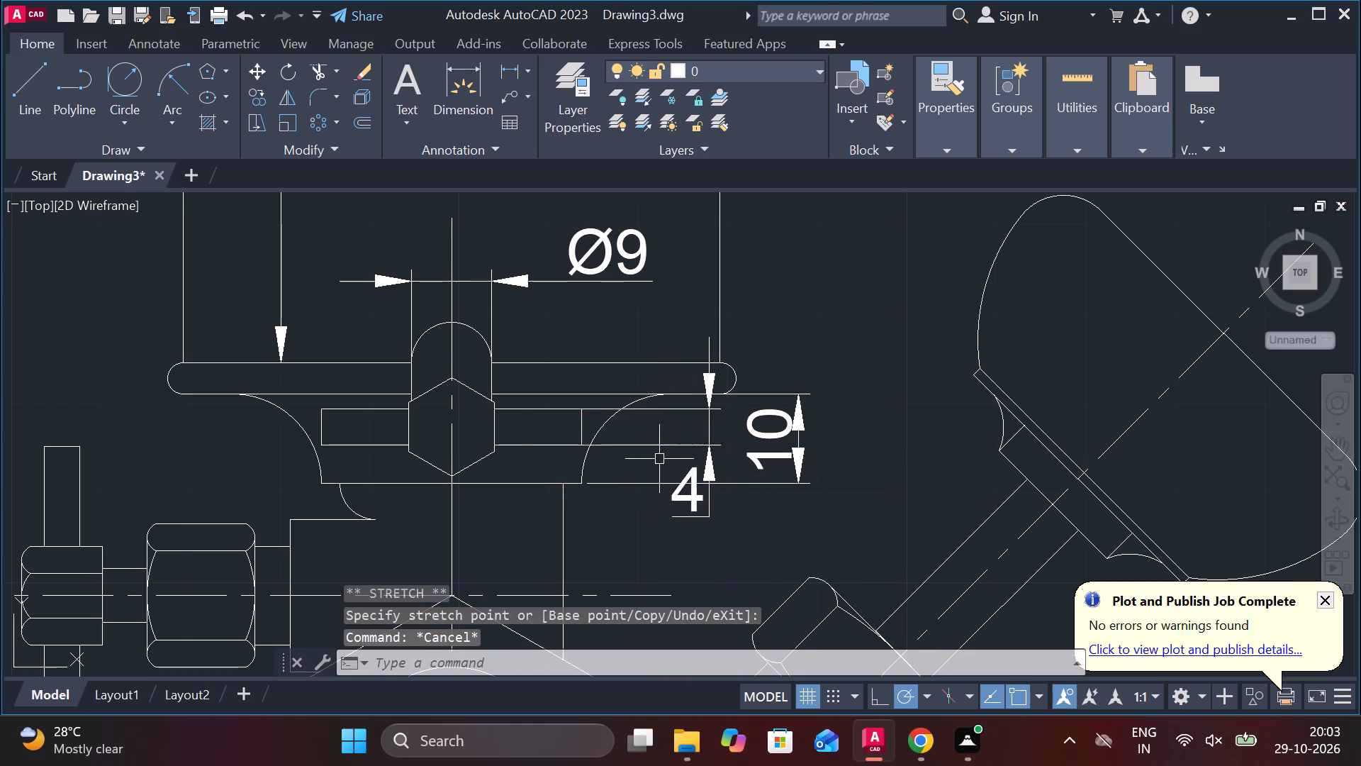
# Add an aligned dimension between the hexagon's lower-left and upper-right corners, placed inside the hexagon.
pyautogui.click(525, 72)
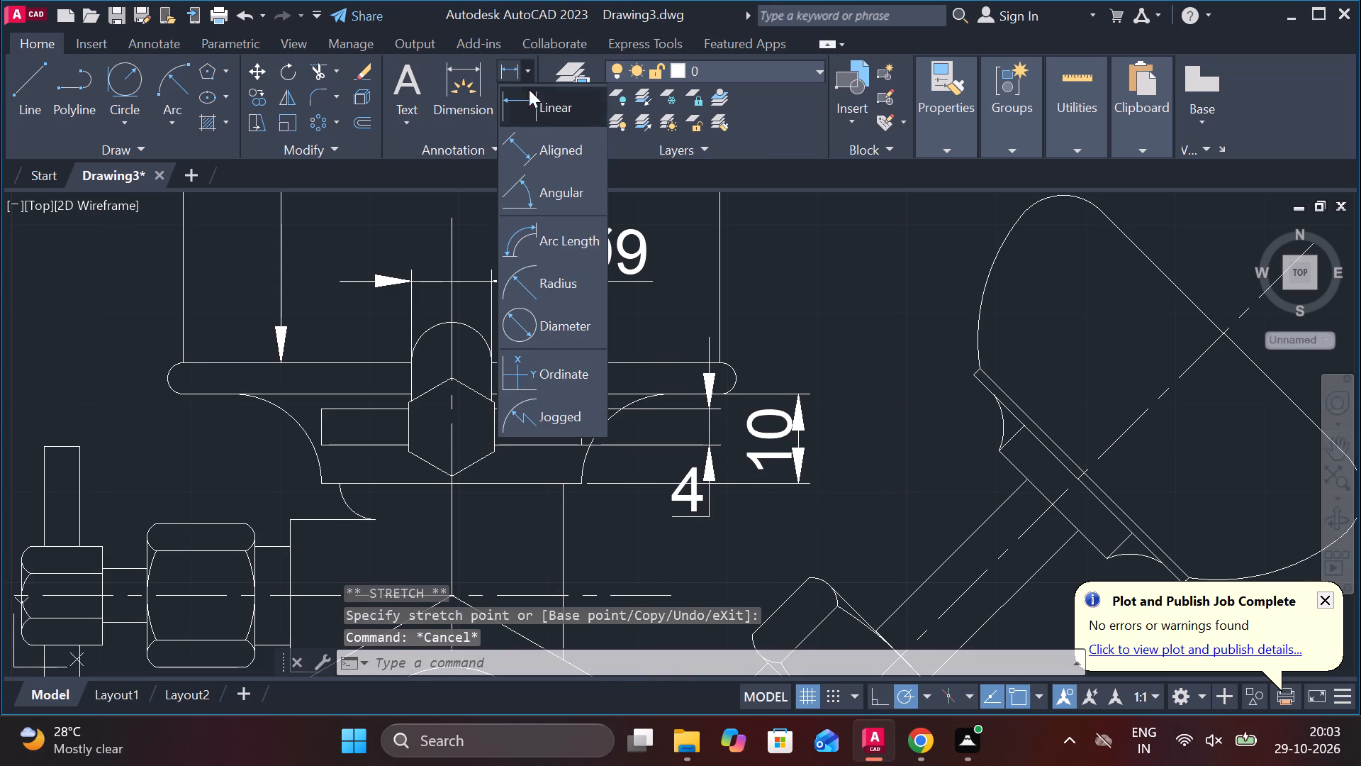
pyautogui.click(532, 144)
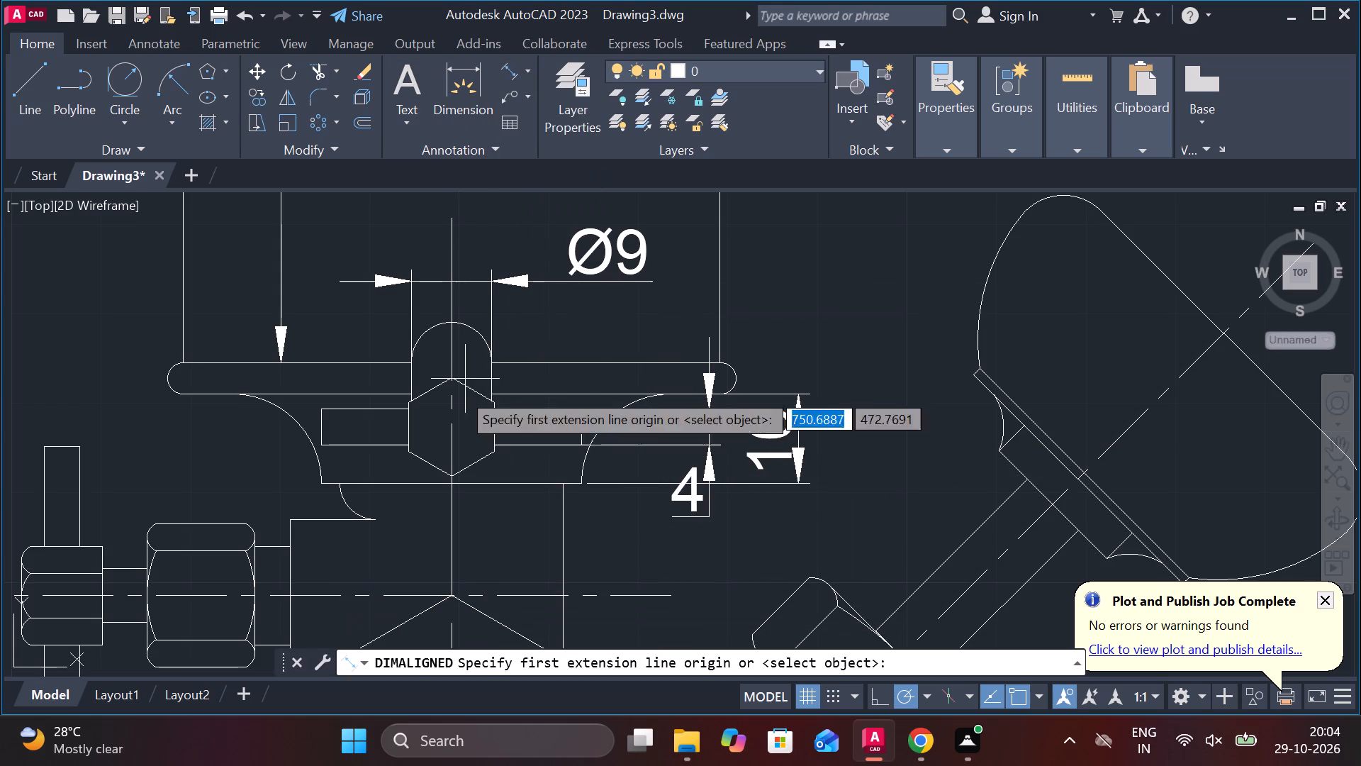
pyautogui.click(410, 442)
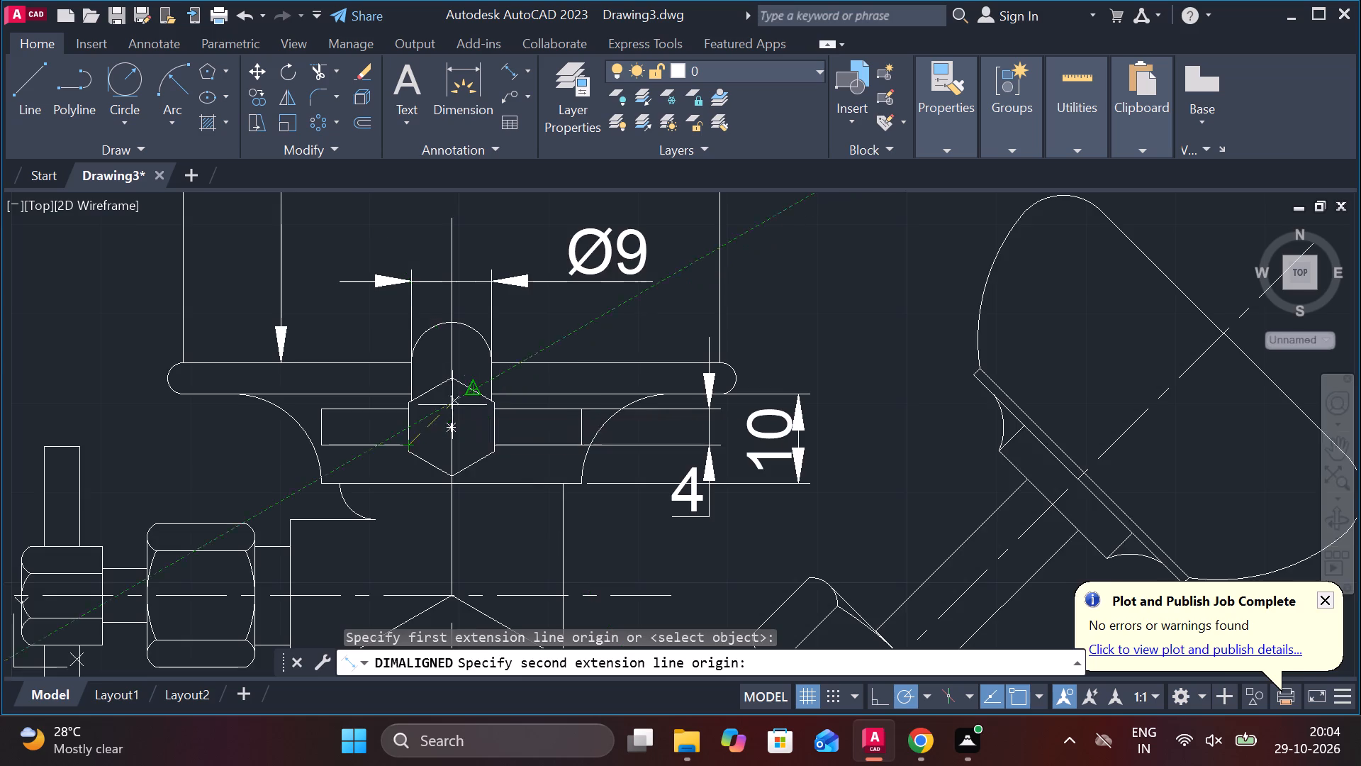
pyautogui.scroll(2, 441, 406)
pyautogui.press('Escape')
pyautogui.press('space')
pyautogui.click(362, 528)
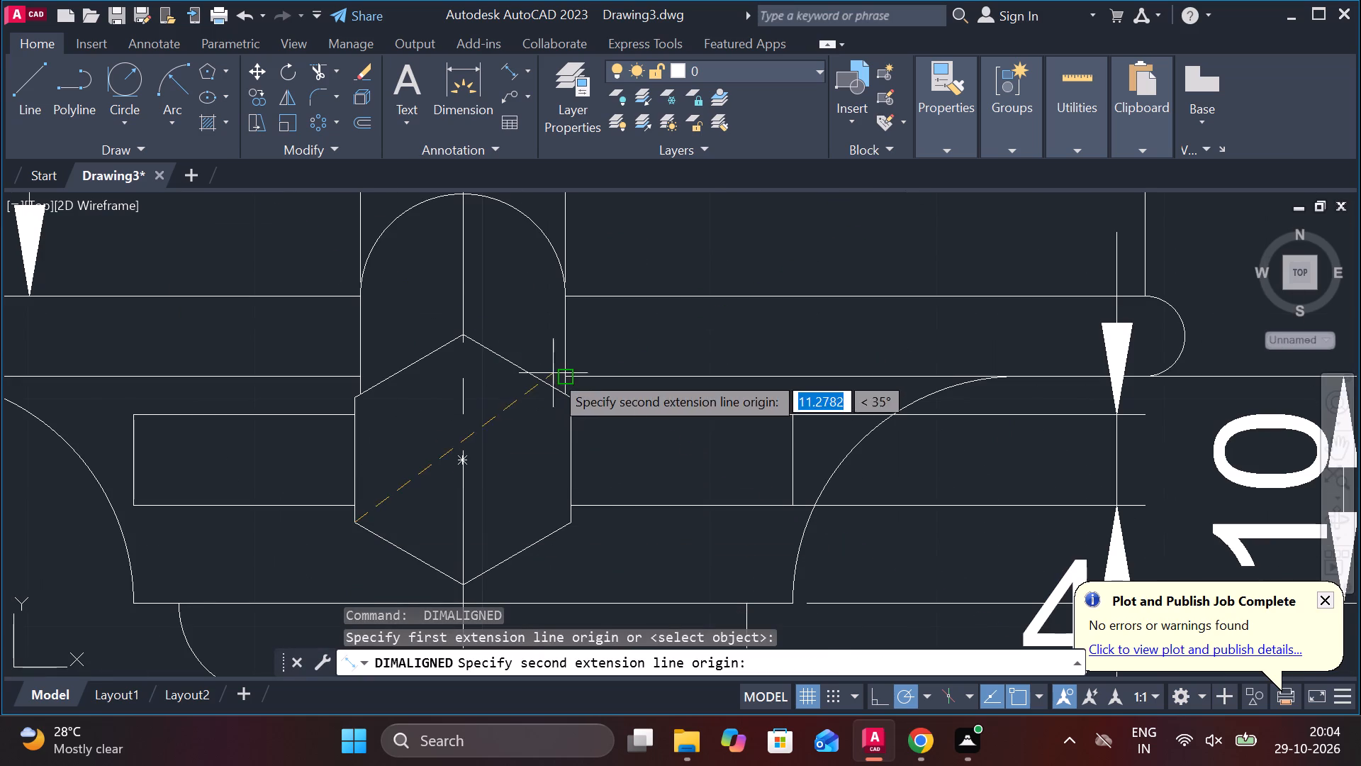
pyautogui.click(569, 403)
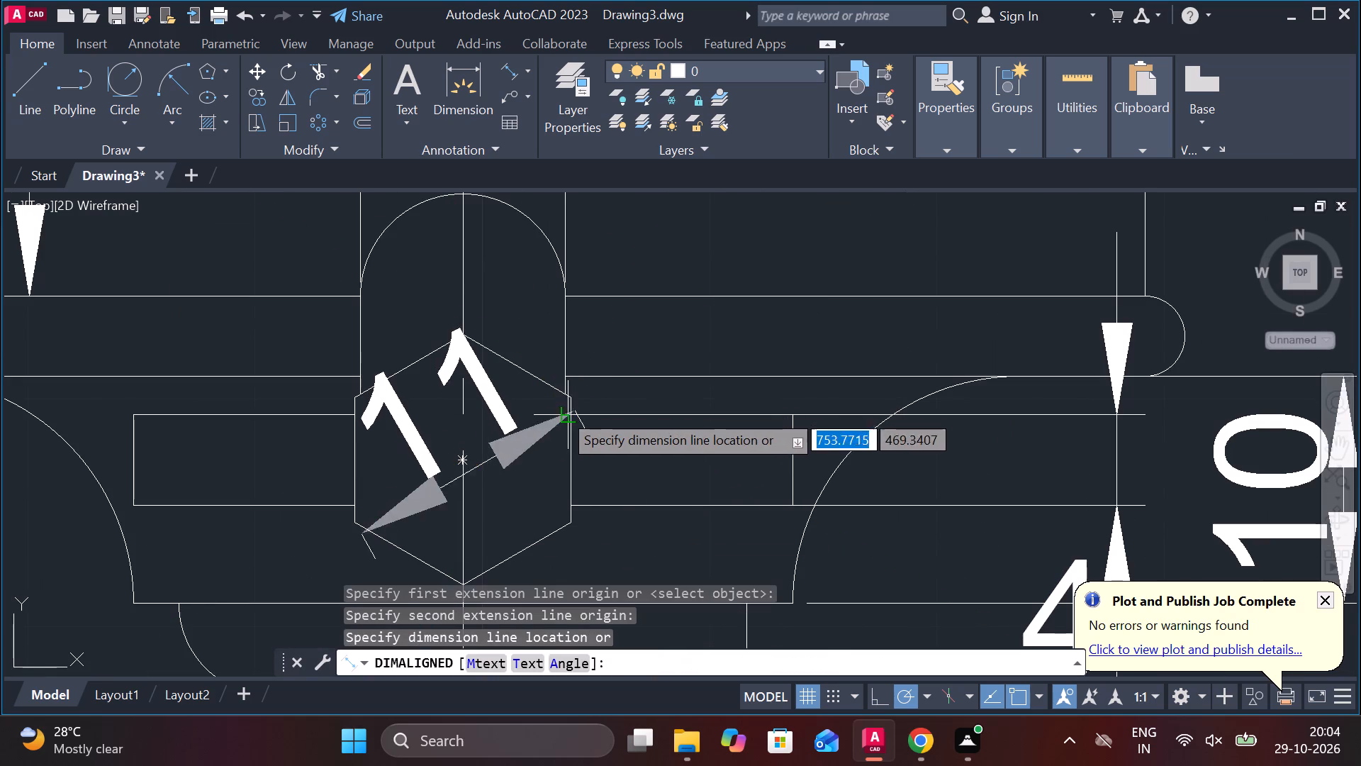
pyautogui.click(559, 438)
# Add a horizontal linear dimension for the width of the flared section's bottom edge, placed below that edge.
pyautogui.scroll(-2, 637, 440)
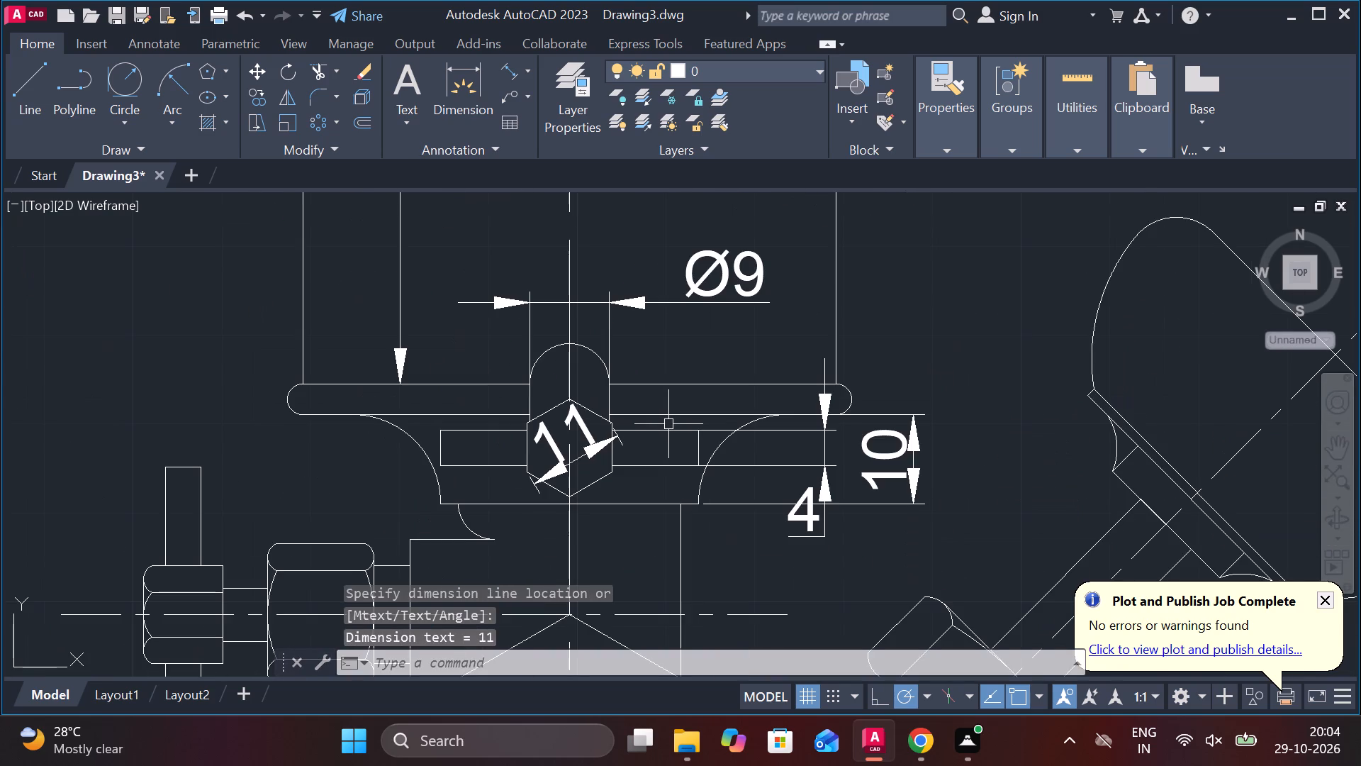
pyautogui.moveTo(645, 510); pyautogui.dragTo(664, 427, button='middle')
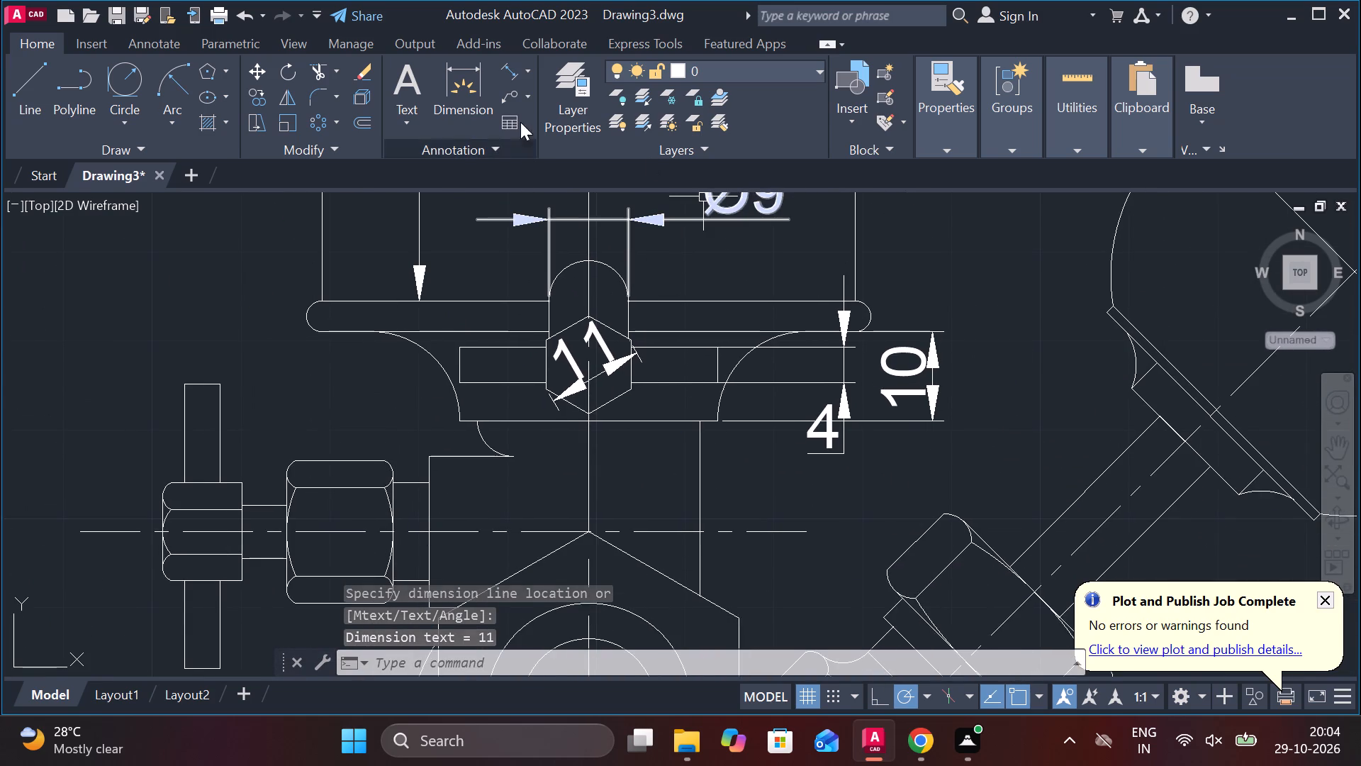
pyautogui.click(522, 72)
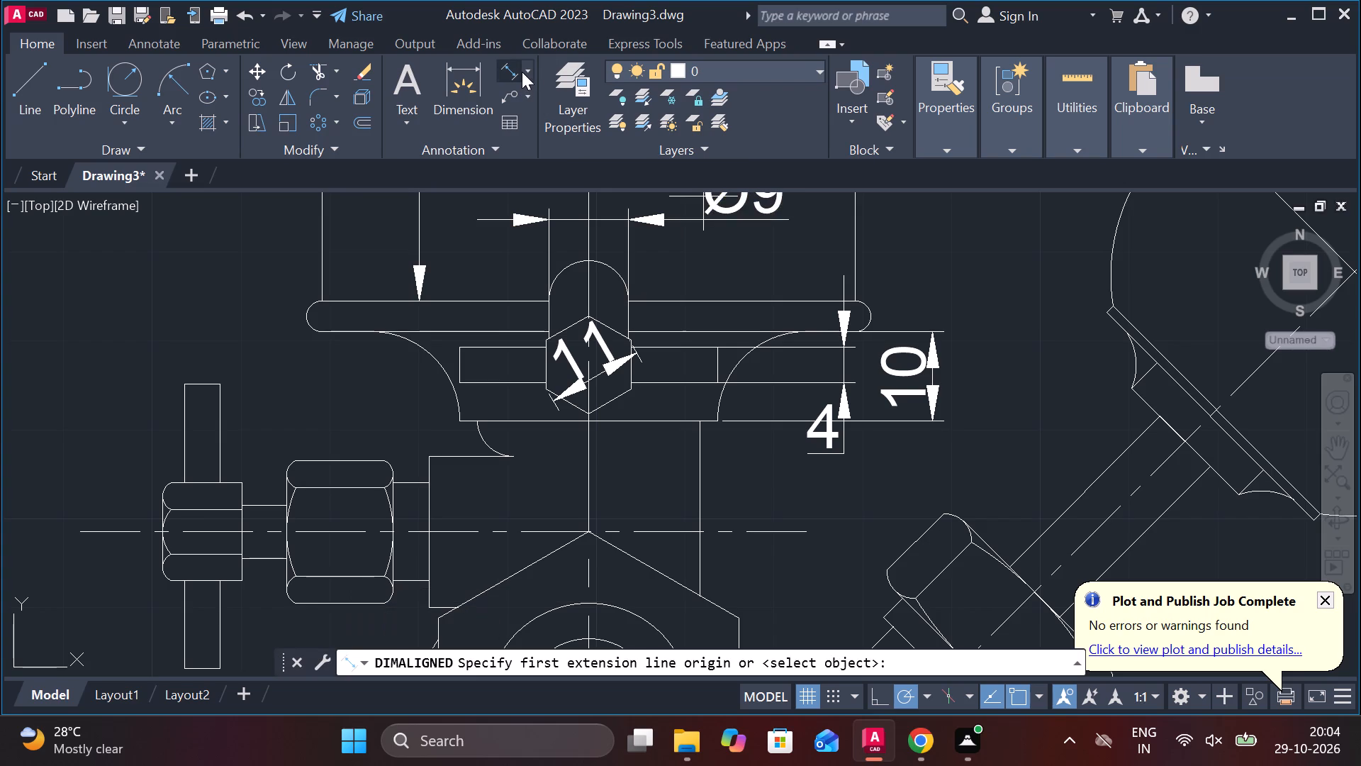
pyautogui.click(522, 72)
pyautogui.click(561, 102)
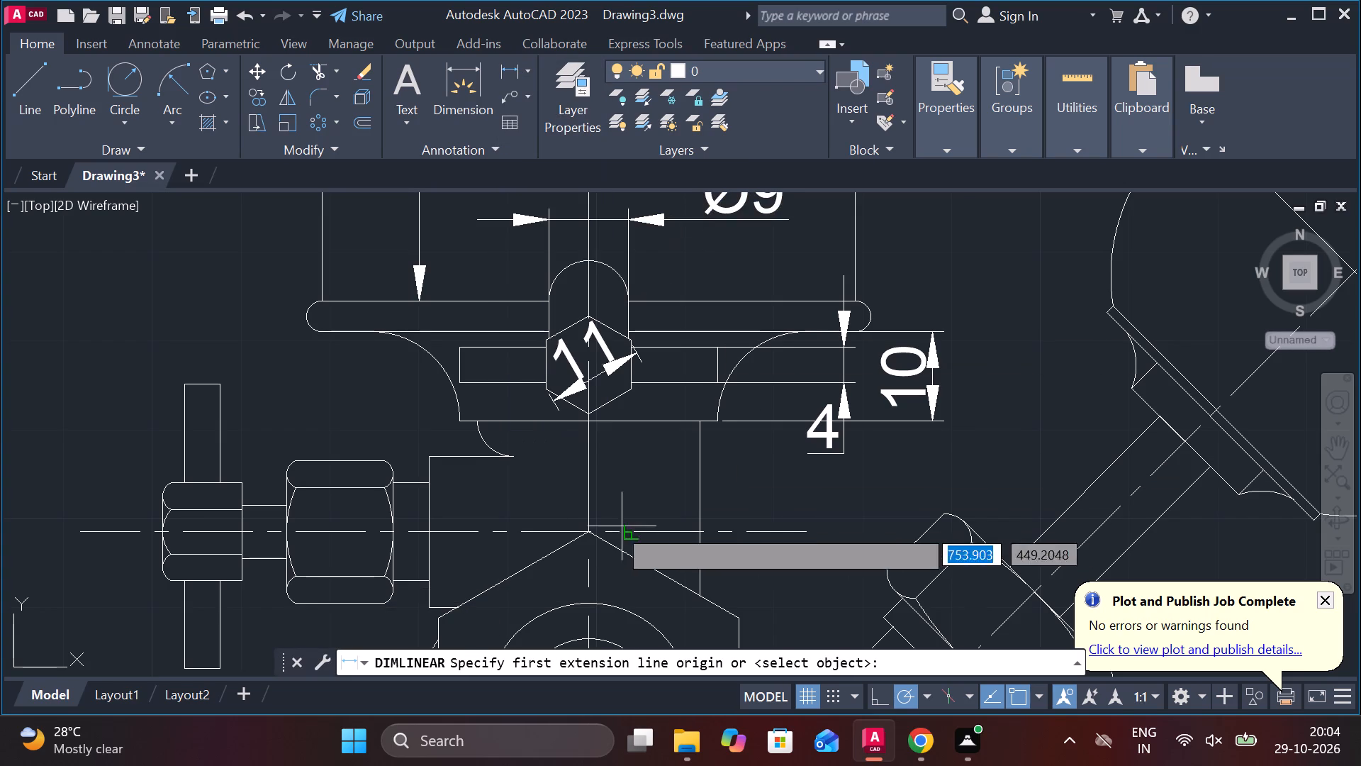
pyautogui.click(457, 426)
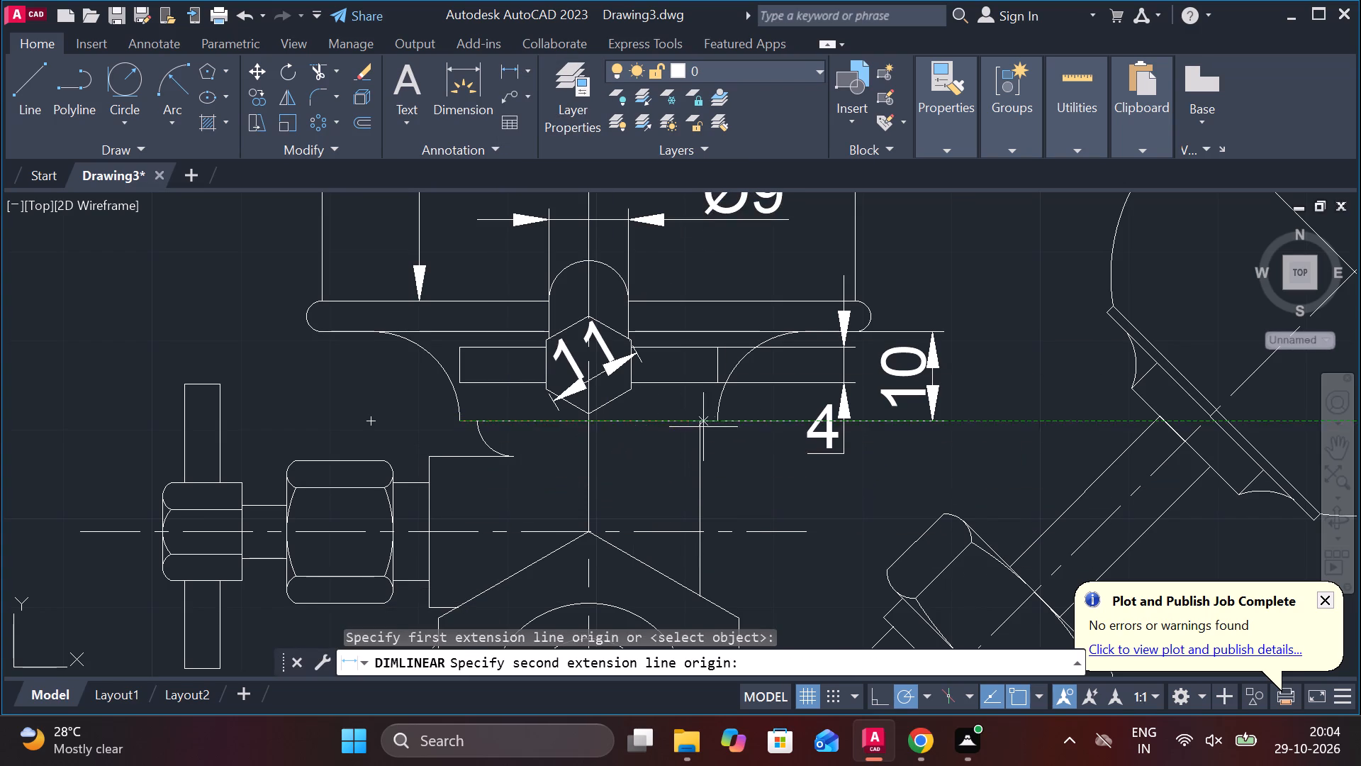
pyautogui.click(719, 427)
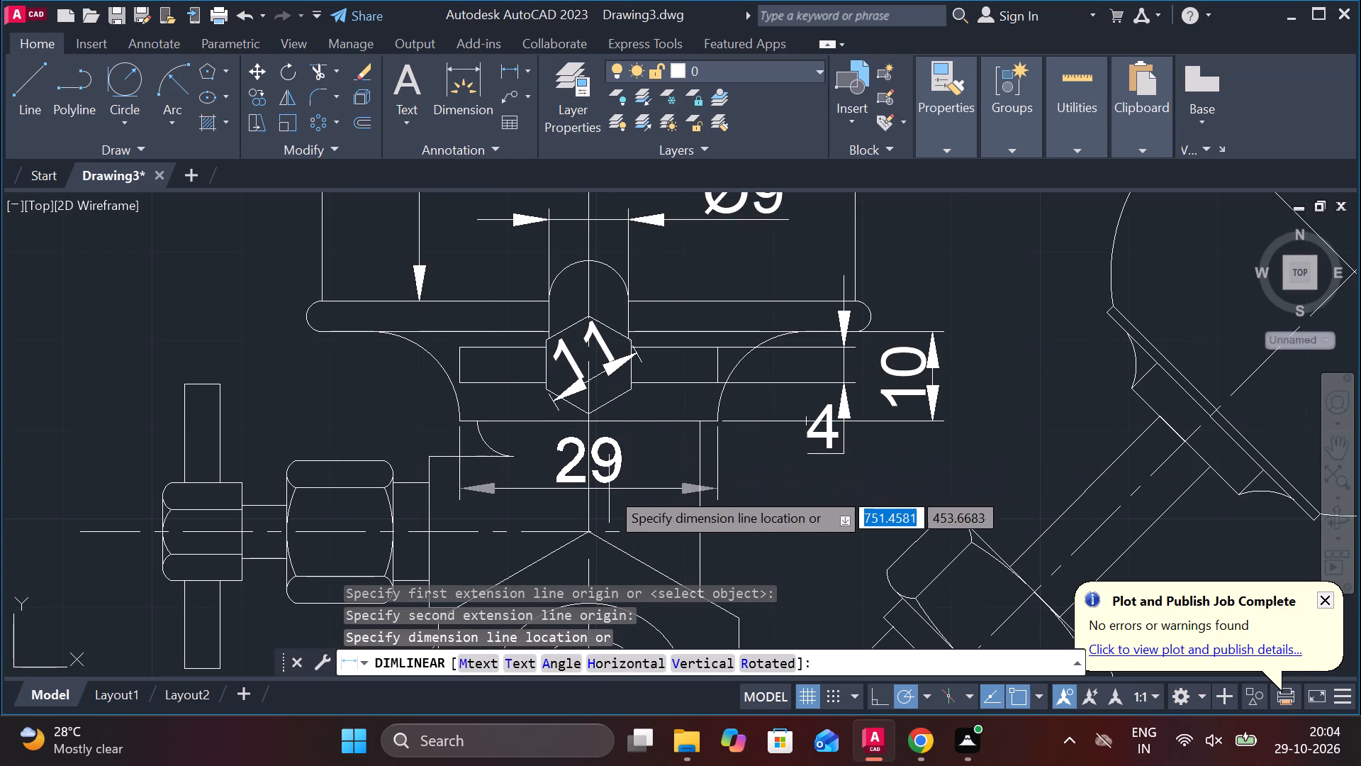
pyautogui.scroll(2, 609, 489)
pyautogui.click(609, 488)
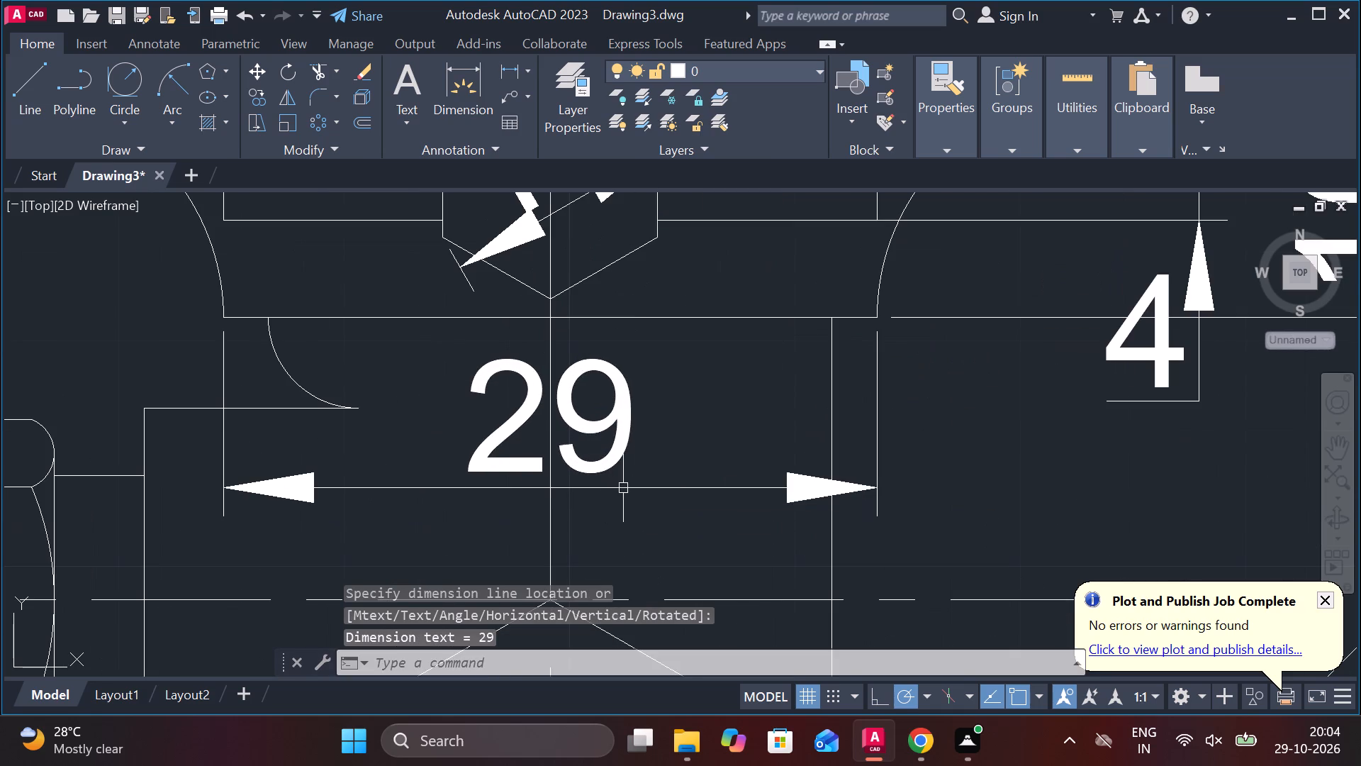
# Modify the ISO-25 dimension style to use a text height of 3.5.
pyautogui.scroll(-5, 642, 481)
pyautogui.moveTo(769, 333); pyautogui.dragTo(701, 401, button='middle')
pyautogui.press('Escape')
pyautogui.write('D')
pyautogui.press('space')
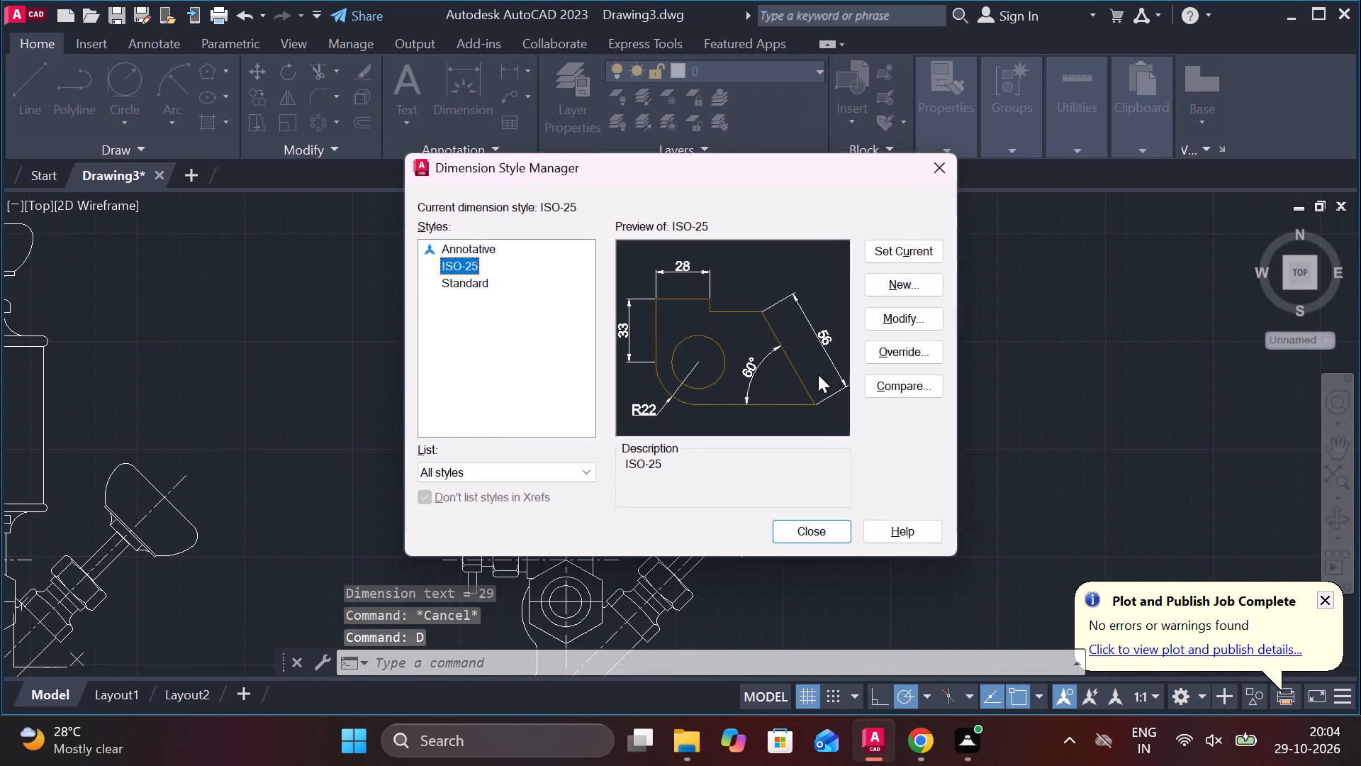
pyautogui.click(899, 323)
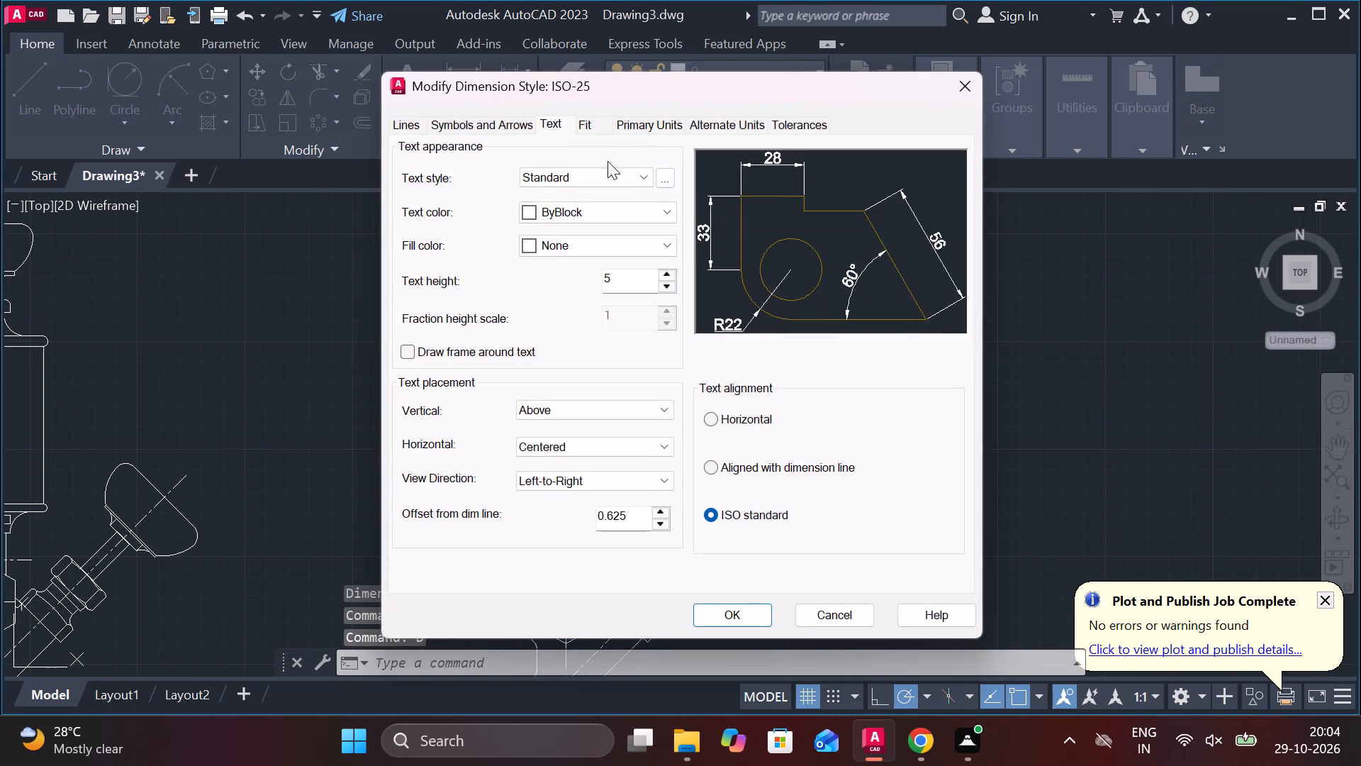
pyautogui.click(556, 126)
pyautogui.click(563, 123)
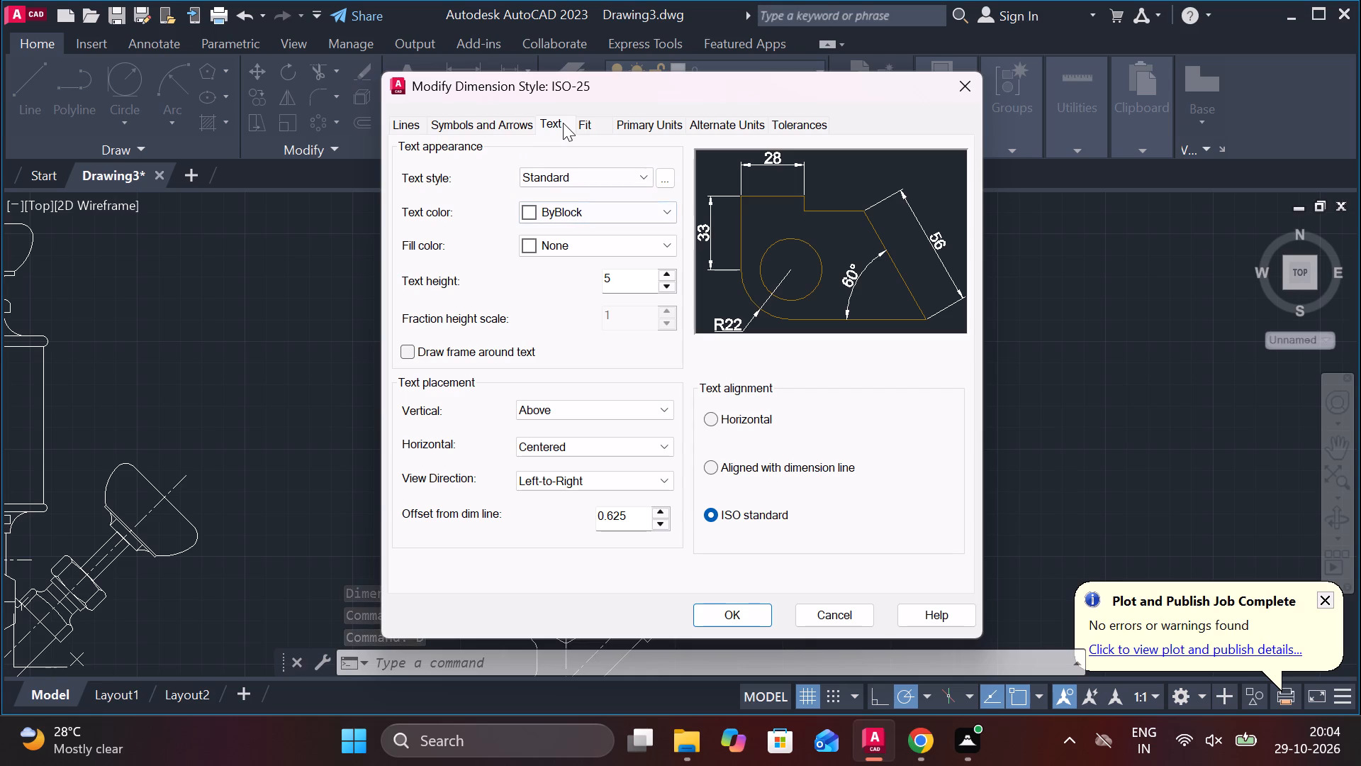
pyautogui.click(626, 279)
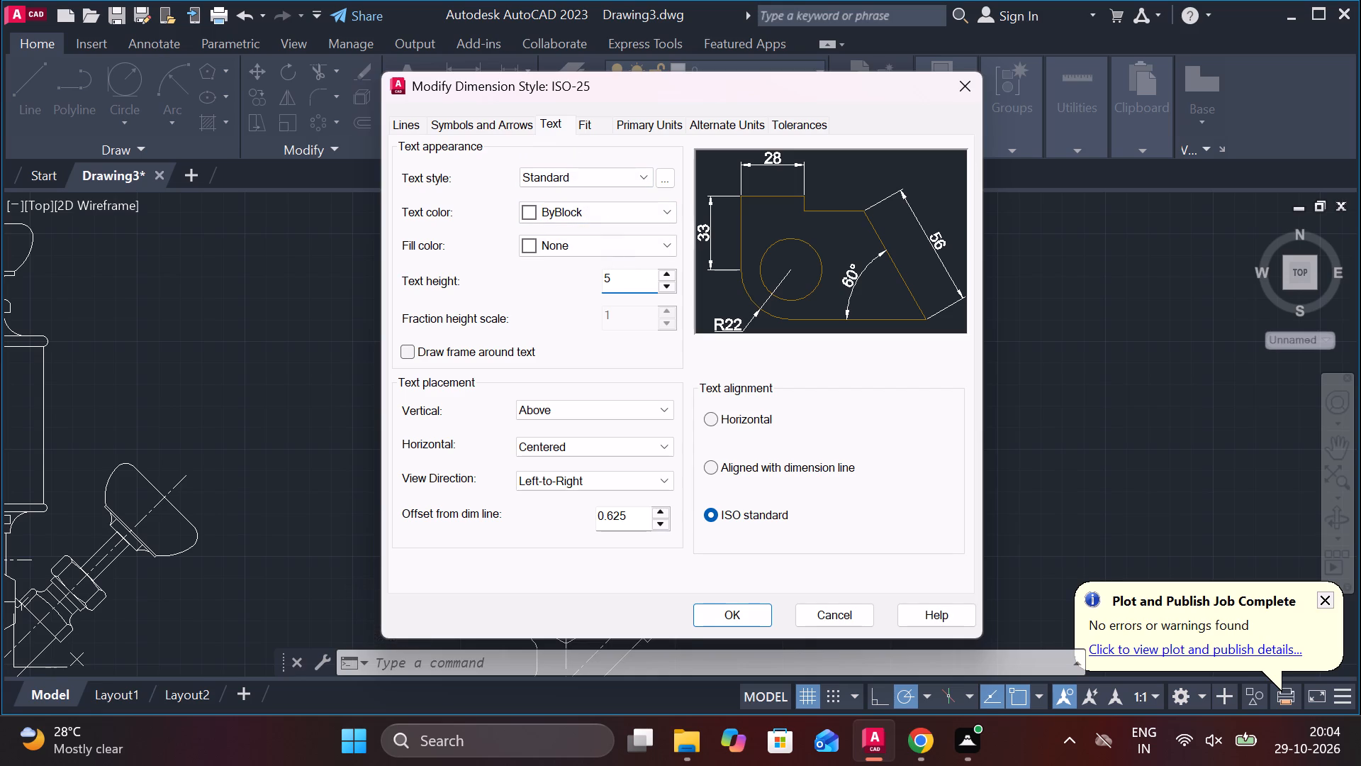
pyautogui.press('BackSpace')
pyautogui.write('3.5')
# Set the ISO-25 dimension style's arrow size to 2 and make ISO-25 the current style.
pyautogui.click(508, 133)
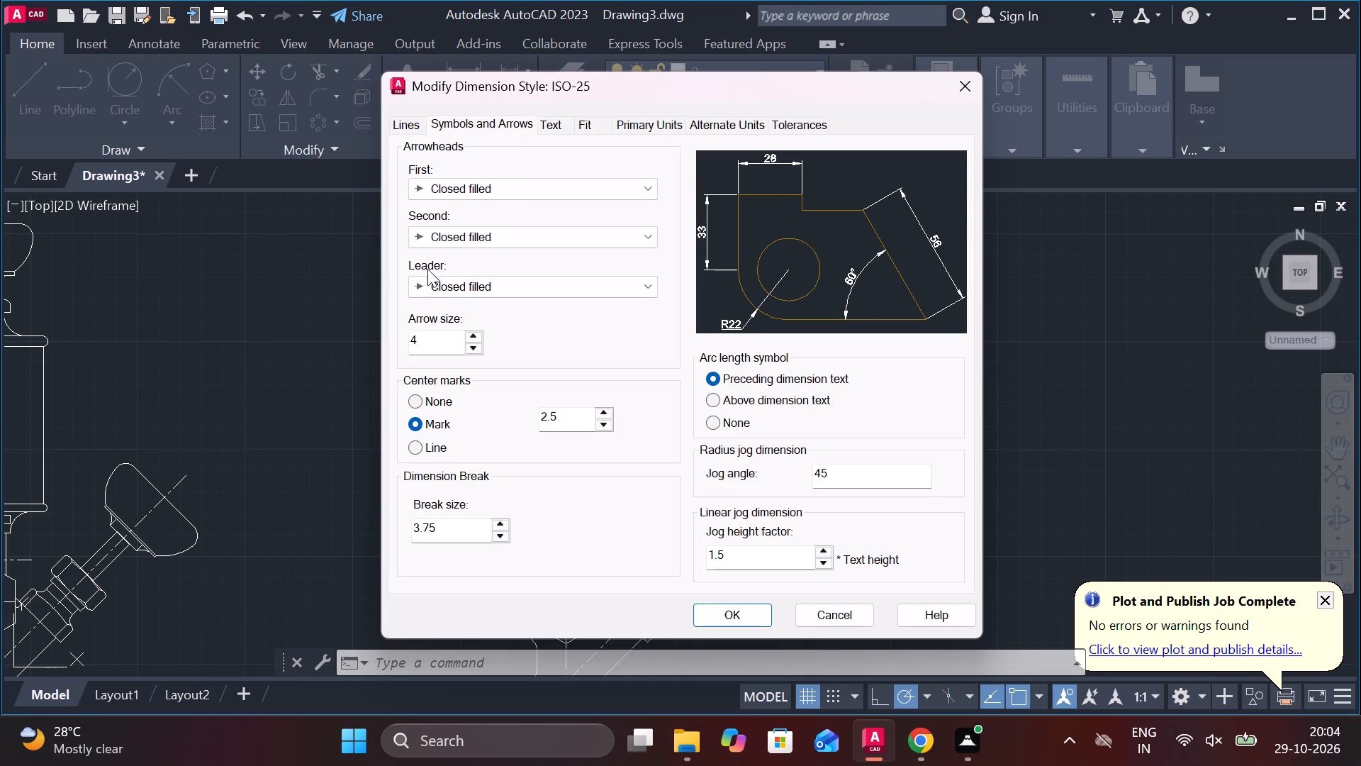
pyautogui.click(408, 326)
pyautogui.moveTo(430, 341); pyautogui.dragTo(393, 344)
pyautogui.press('2')
pyautogui.click(707, 614)
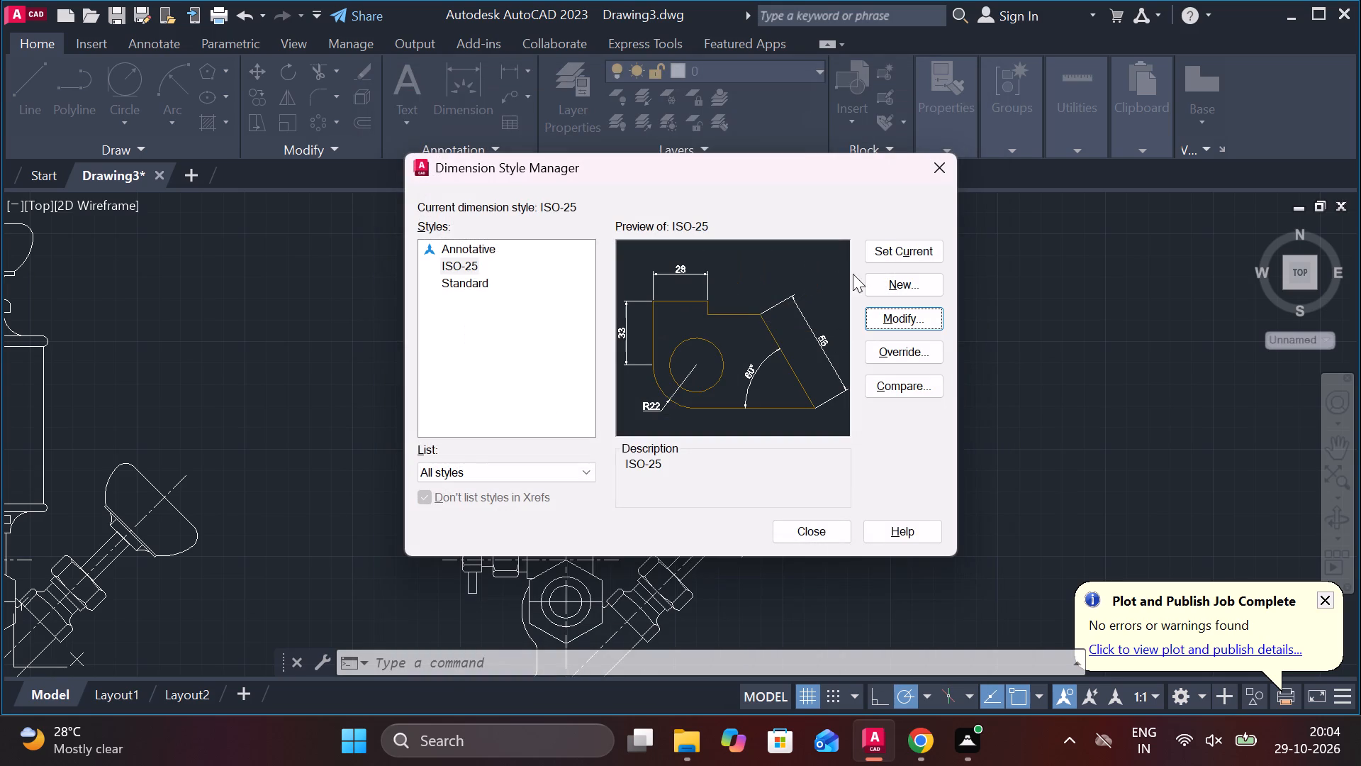
pyautogui.click(895, 256)
pyautogui.click(809, 527)
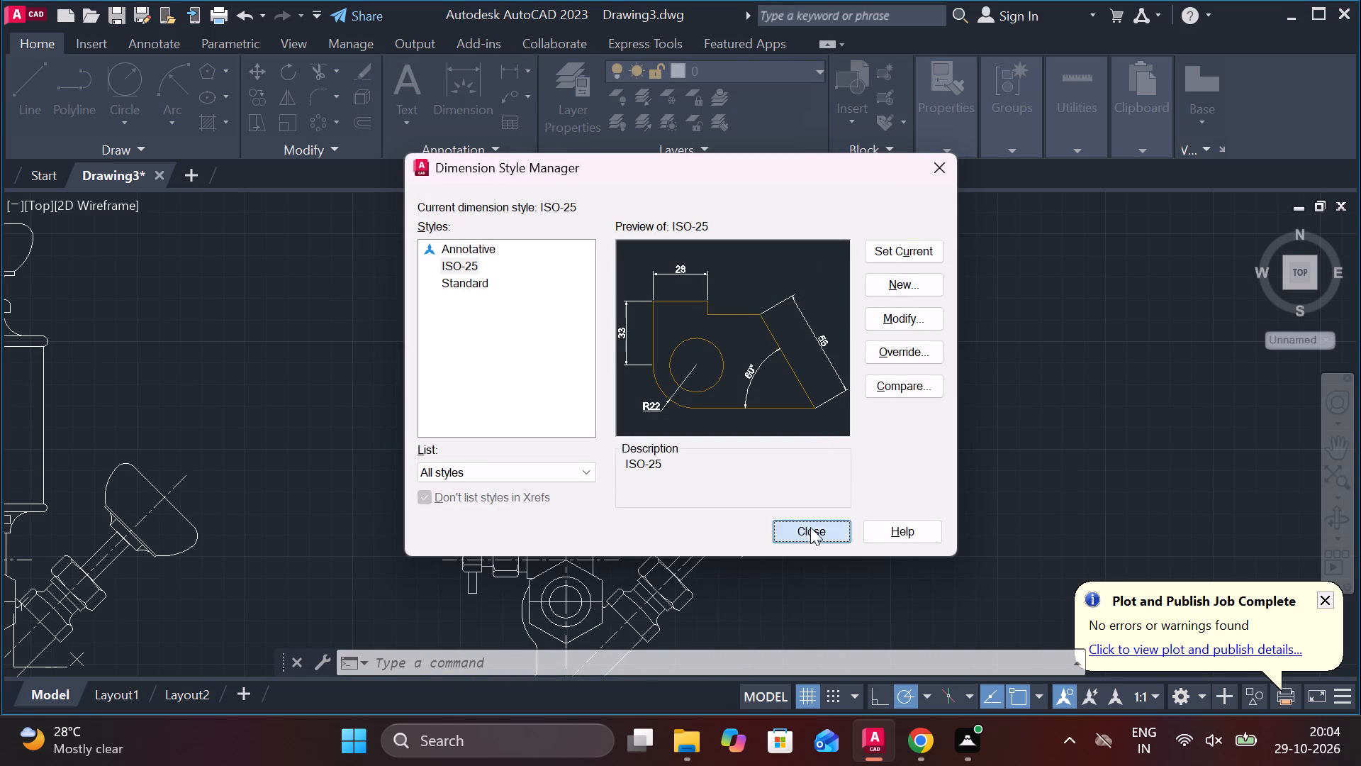
# Move the flared section's bottom width dimension closer to the bottom edge, keeping it centred on the vertical centre line.
pyautogui.scroll(1, 527, 536)
pyautogui.moveTo(544, 546); pyautogui.dragTo(463, 472, button='middle')
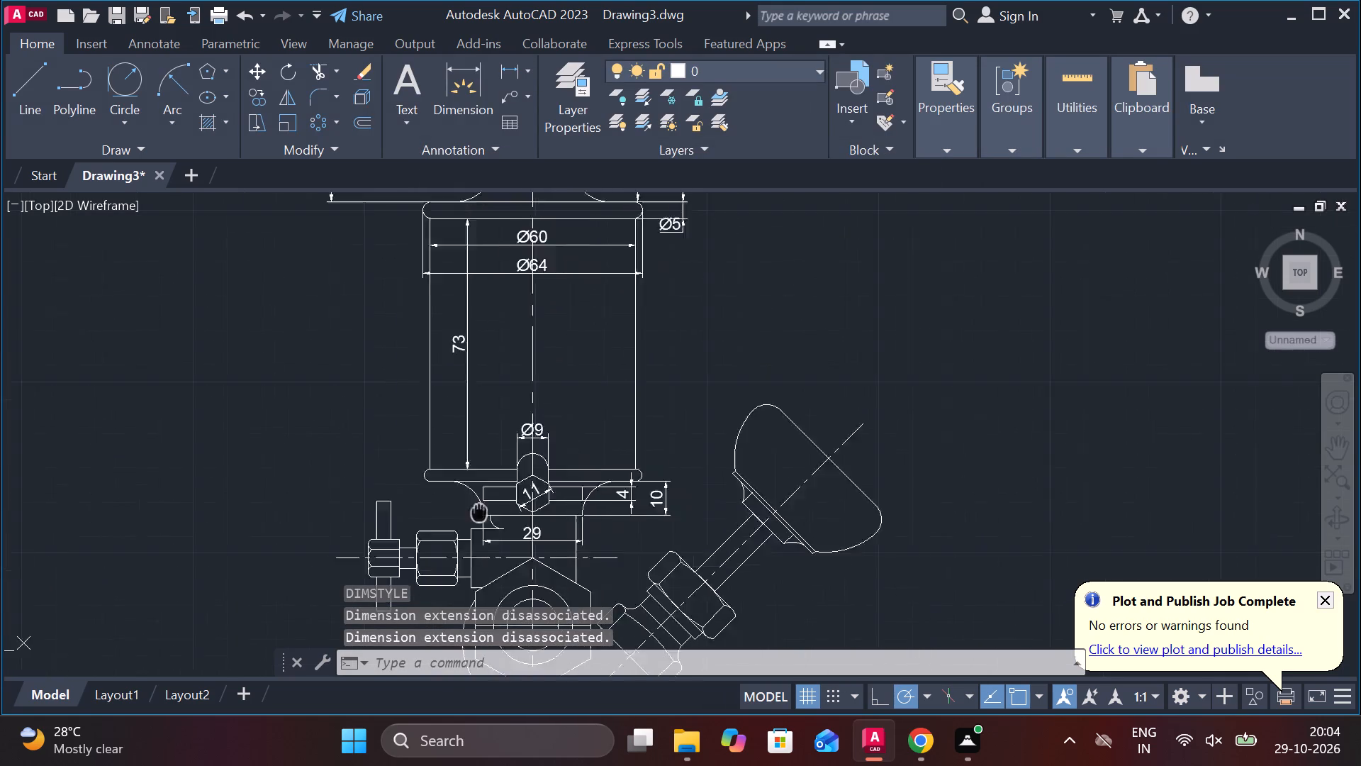
pyautogui.moveTo(463, 472); pyautogui.dragTo(462, 451, button='middle')
pyautogui.scroll(2, 467, 412)
pyautogui.scroll(1, 551, 484)
pyautogui.moveTo(551, 488); pyautogui.dragTo(514, 312, button='middle')
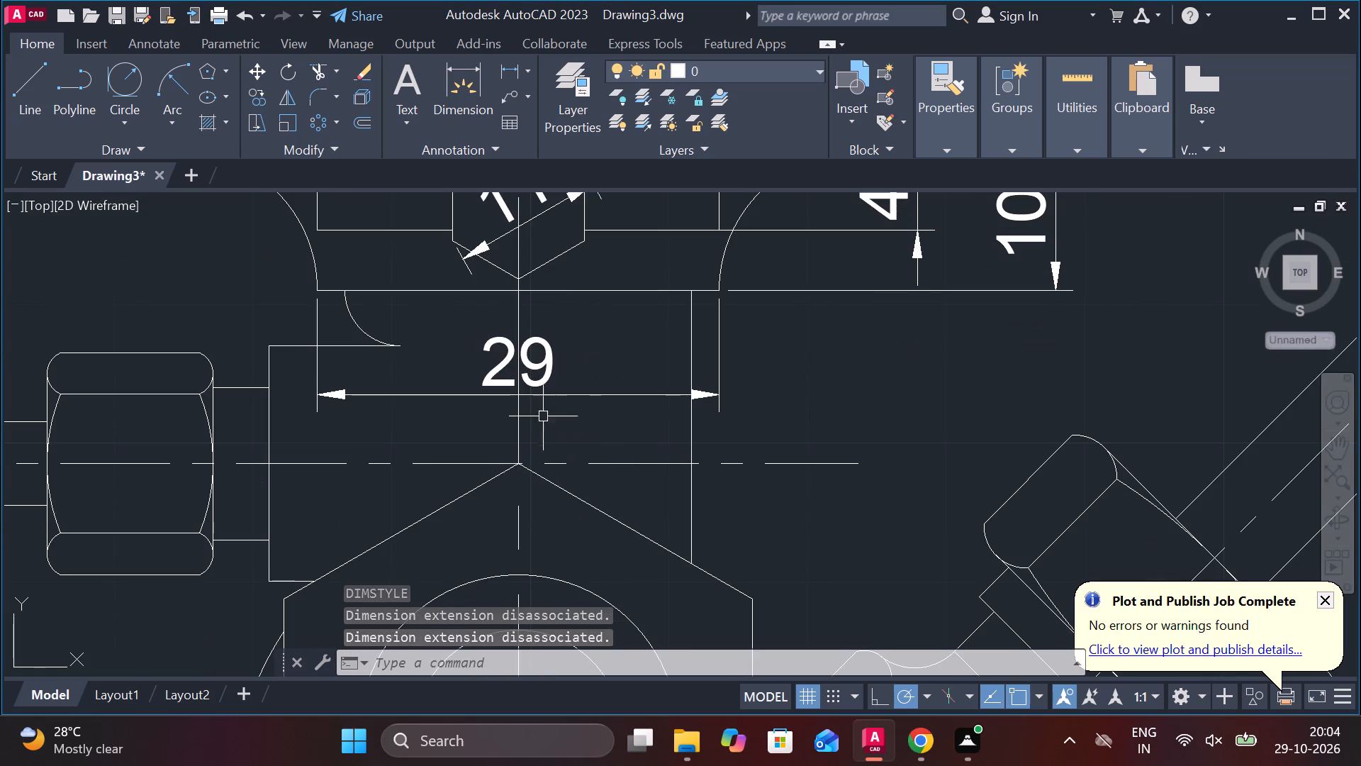
pyautogui.click(542, 395)
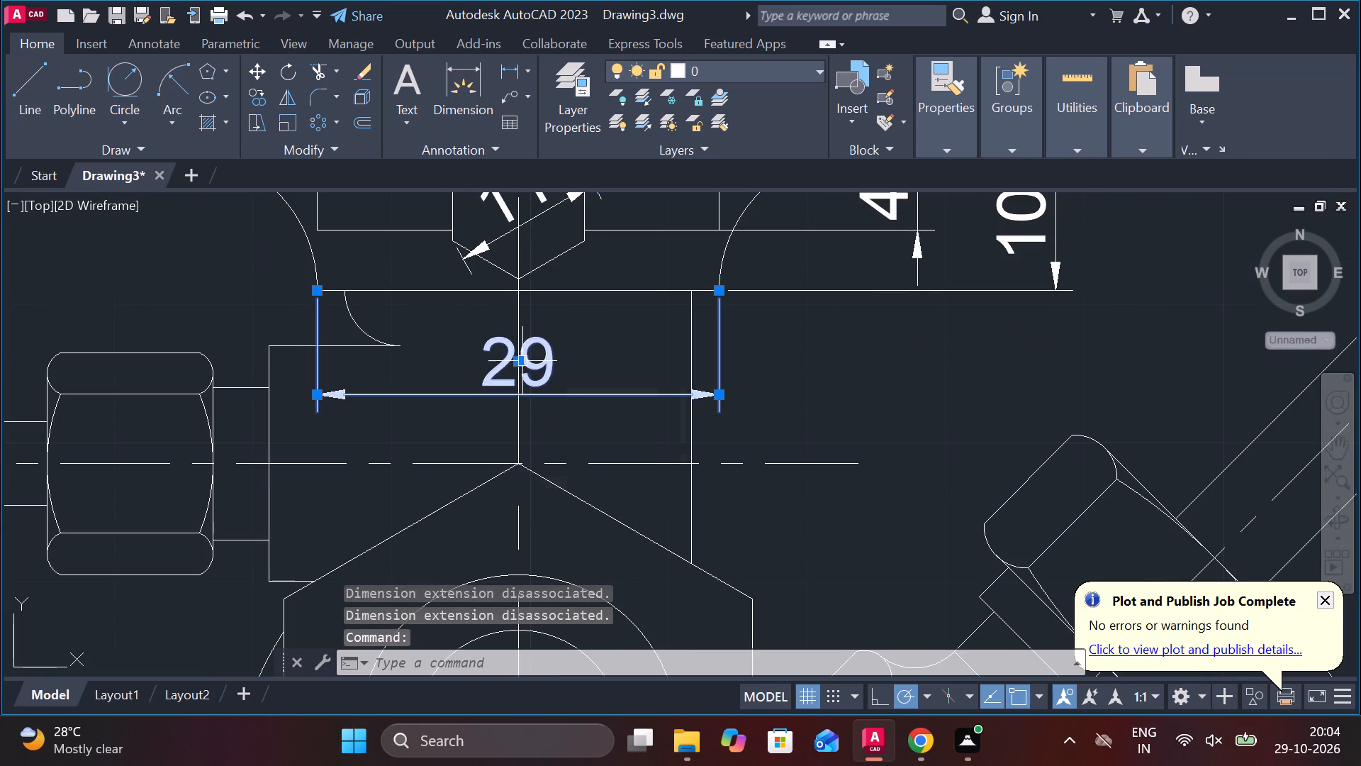
pyautogui.click(522, 361)
pyautogui.click(518, 360)
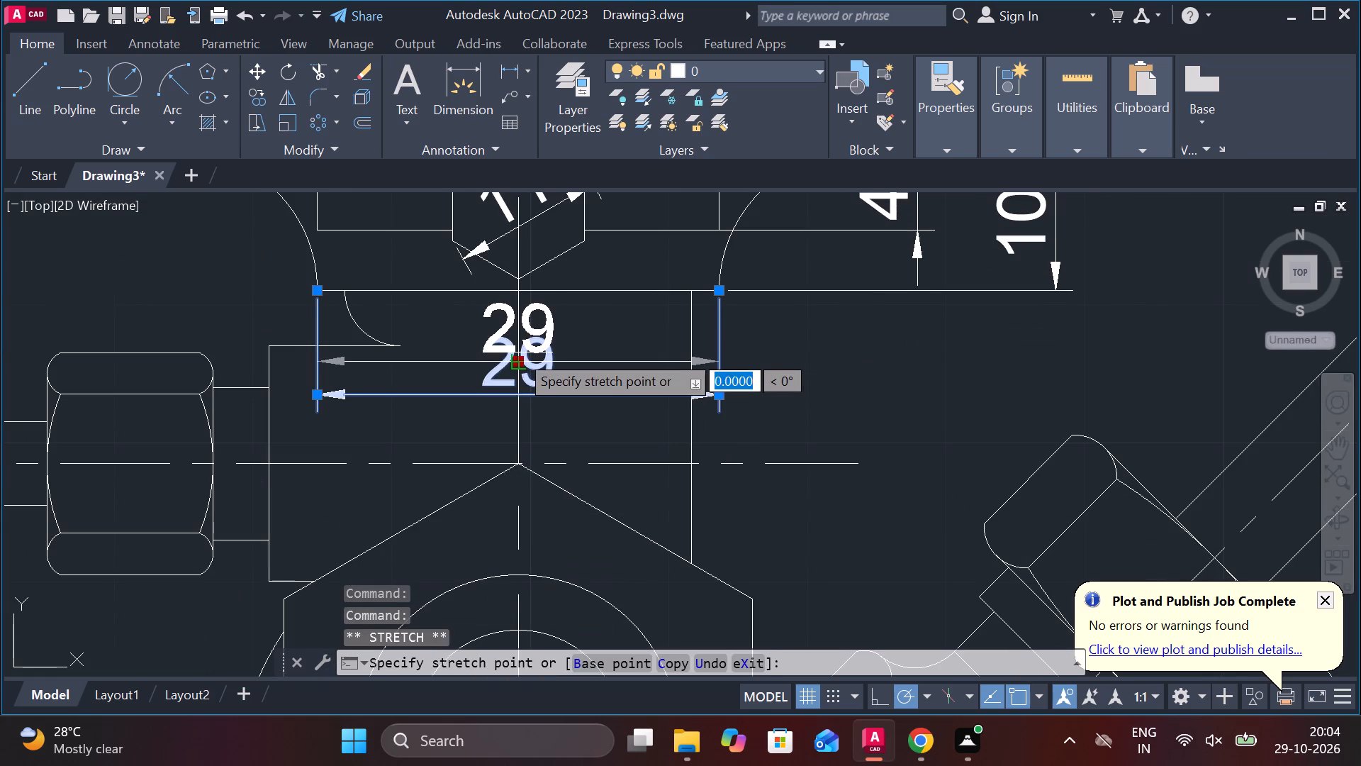
pyautogui.click(518, 365)
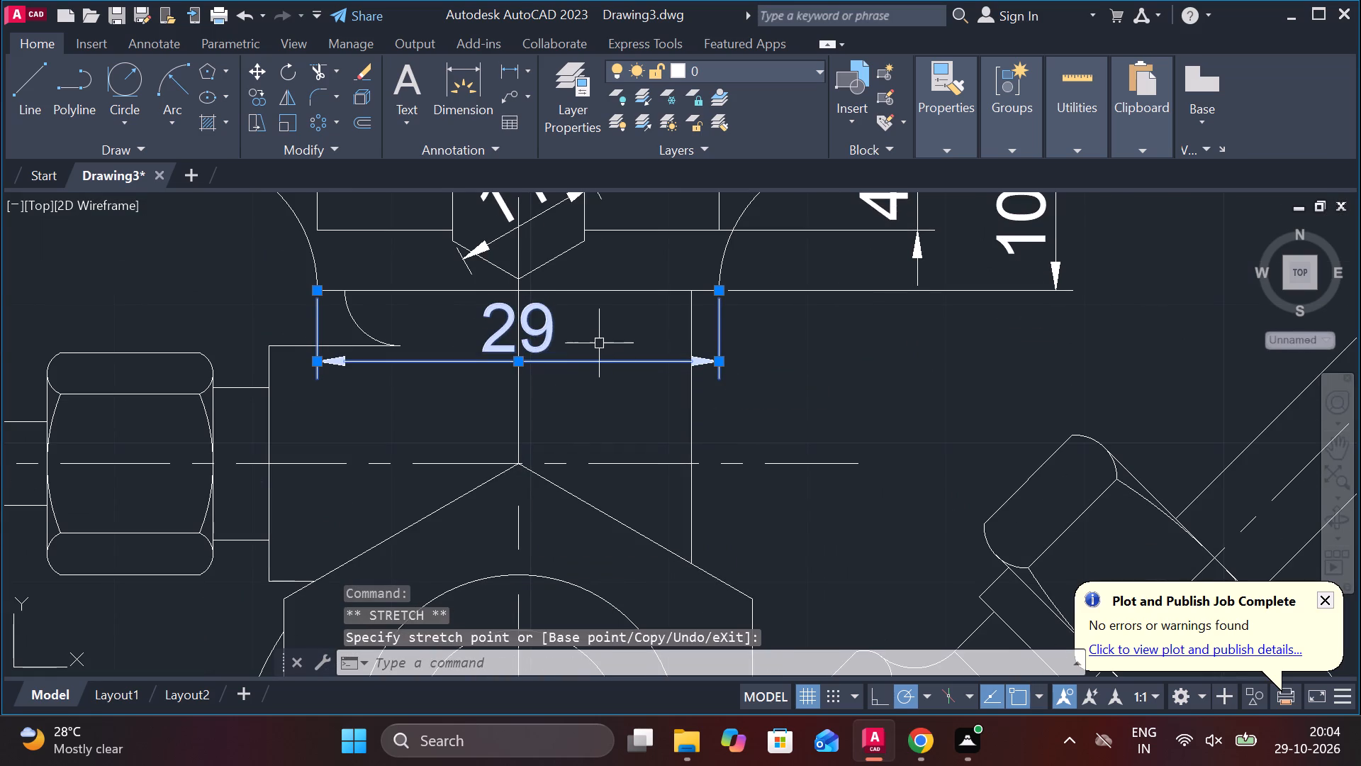
pyautogui.press('Escape')
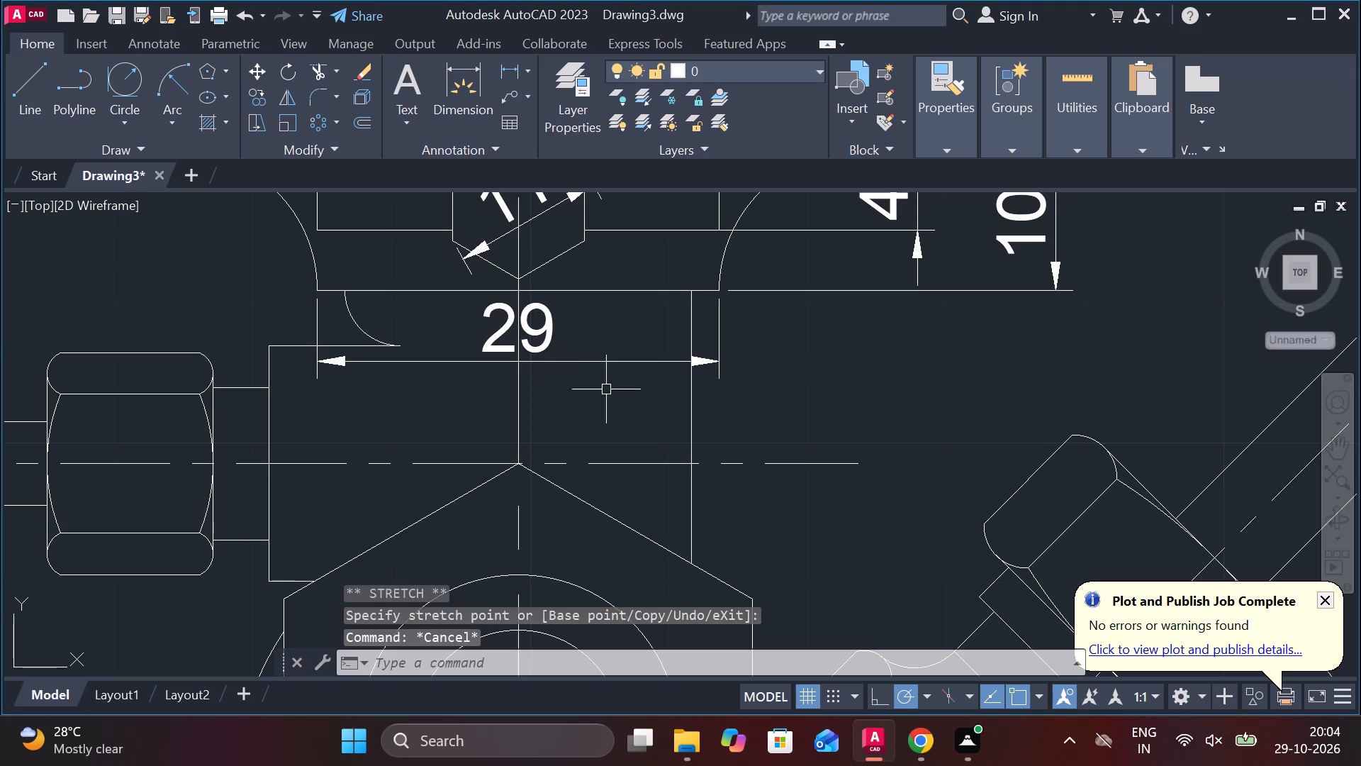
# Add a diameter symbol before the text of the flared section's bottom width dimension so it reads Ø29.
pyautogui.doubleClick(498, 321)
pyautogui.press('Escape')
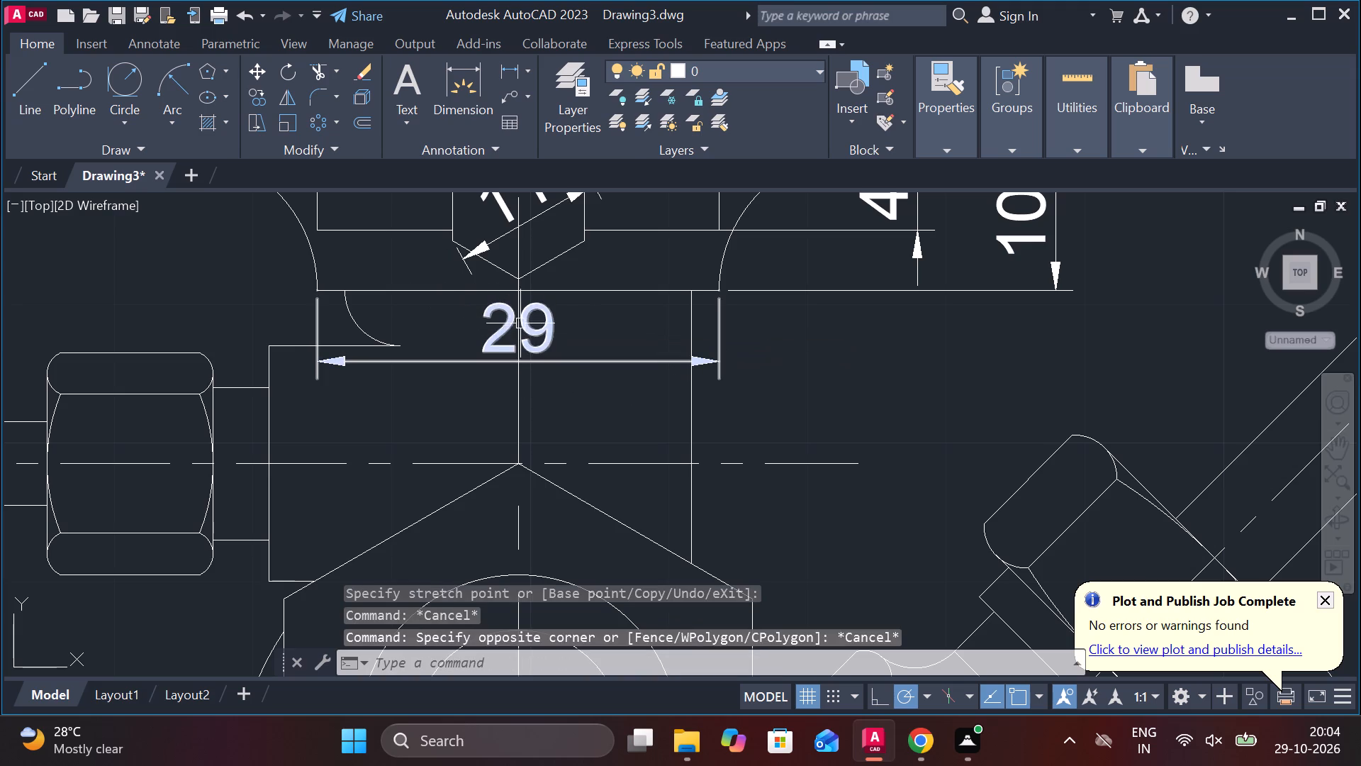
pyautogui.doubleClick(510, 319)
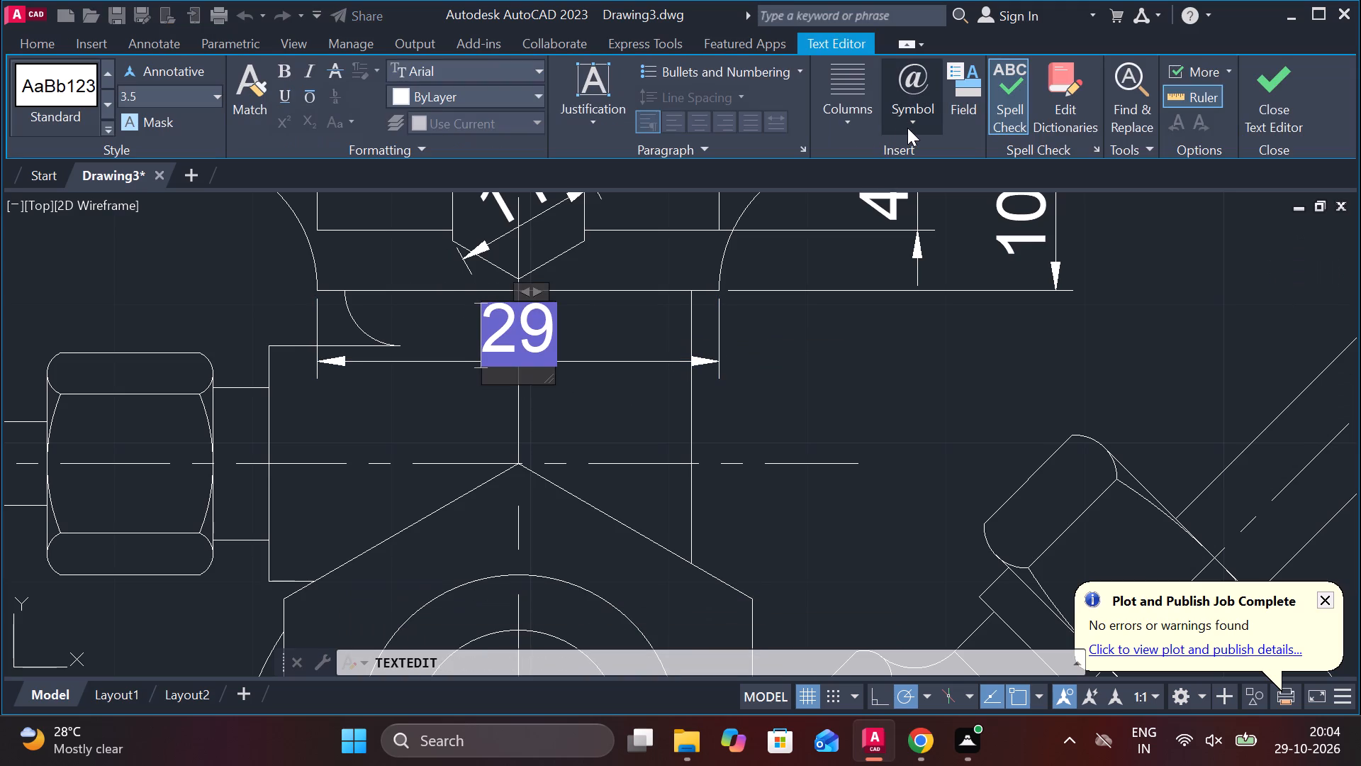
pyautogui.click(912, 131)
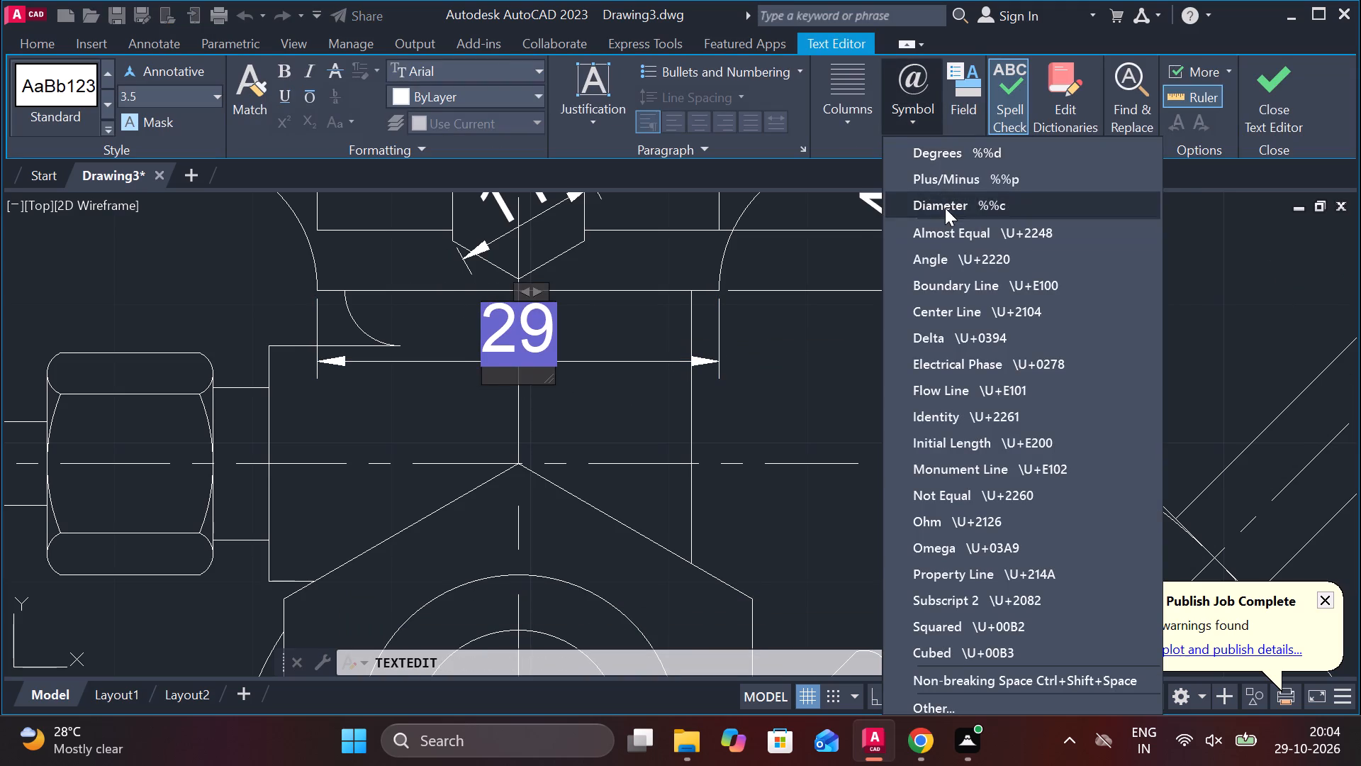
pyautogui.click(945, 208)
pyautogui.press('Escape')
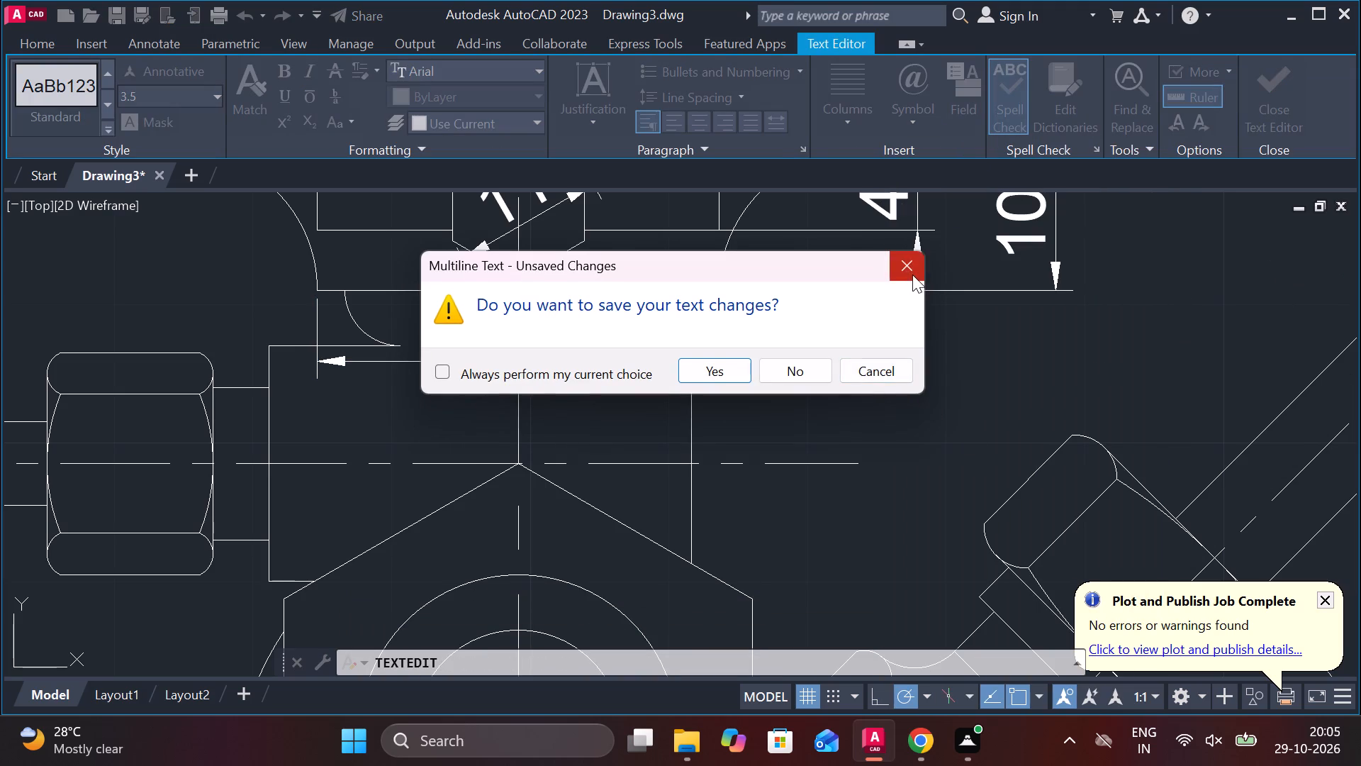
pyautogui.click(912, 274)
pyautogui.click(916, 418)
# Add a vertical linear dimension from the small arc's lower end to the flared section's bottom edge, placed beside the arc.
pyautogui.click(510, 75)
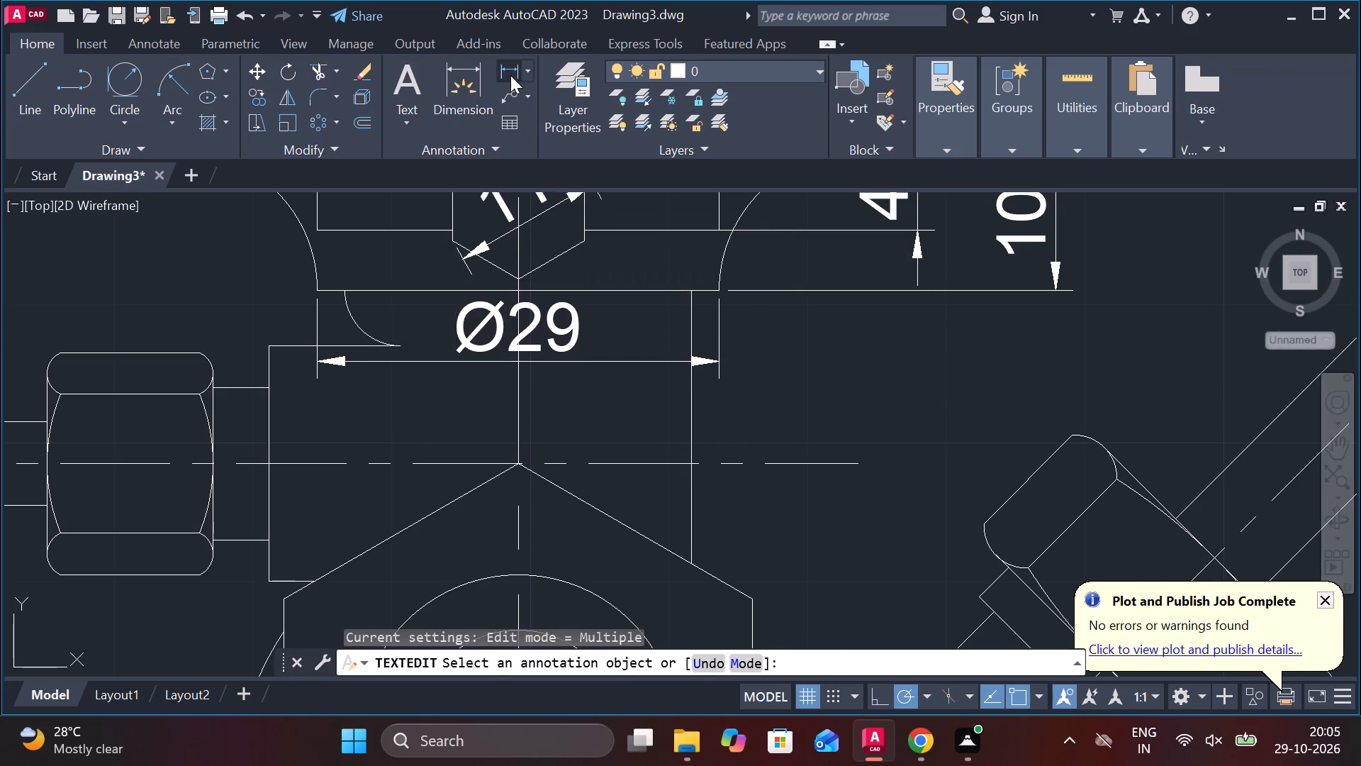
pyautogui.scroll(-1, 639, 339)
pyautogui.scroll(2, 452, 367)
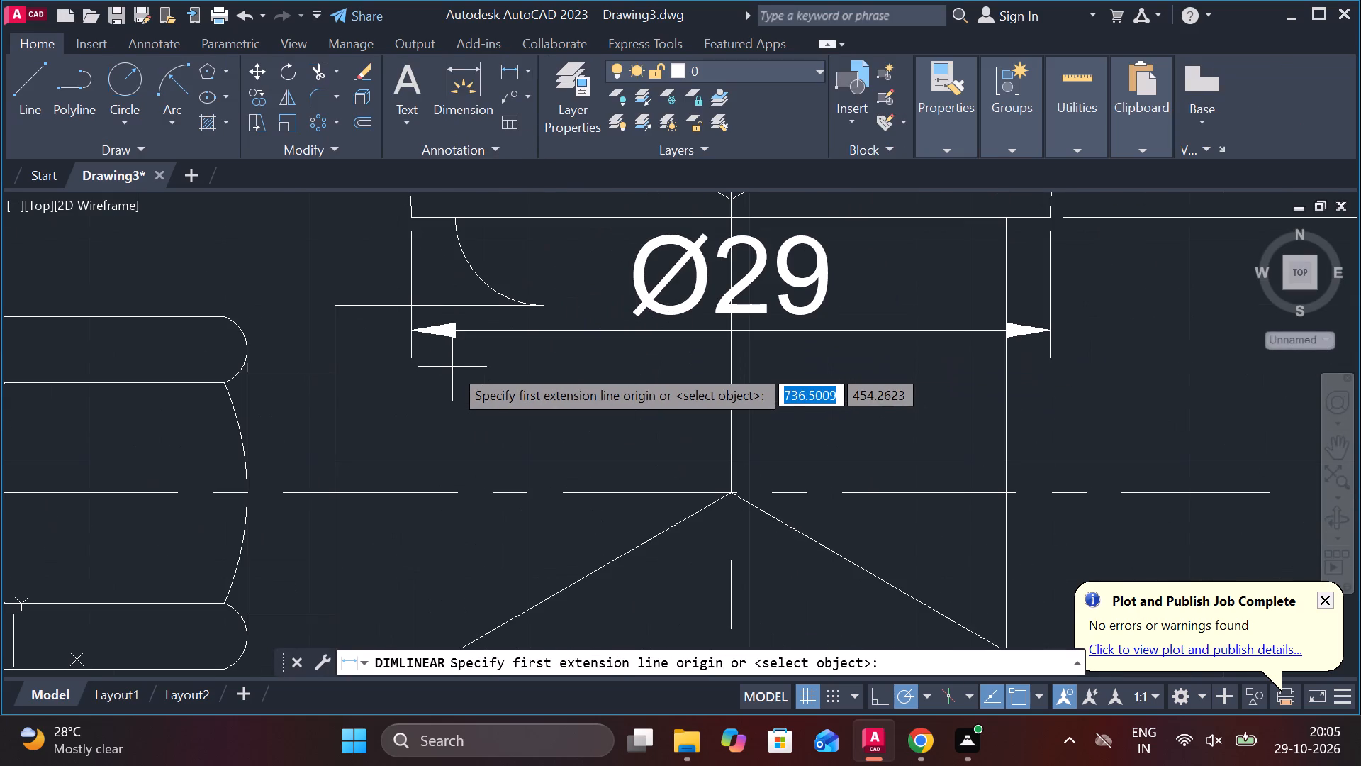
pyautogui.scroll(-1, 635, 433)
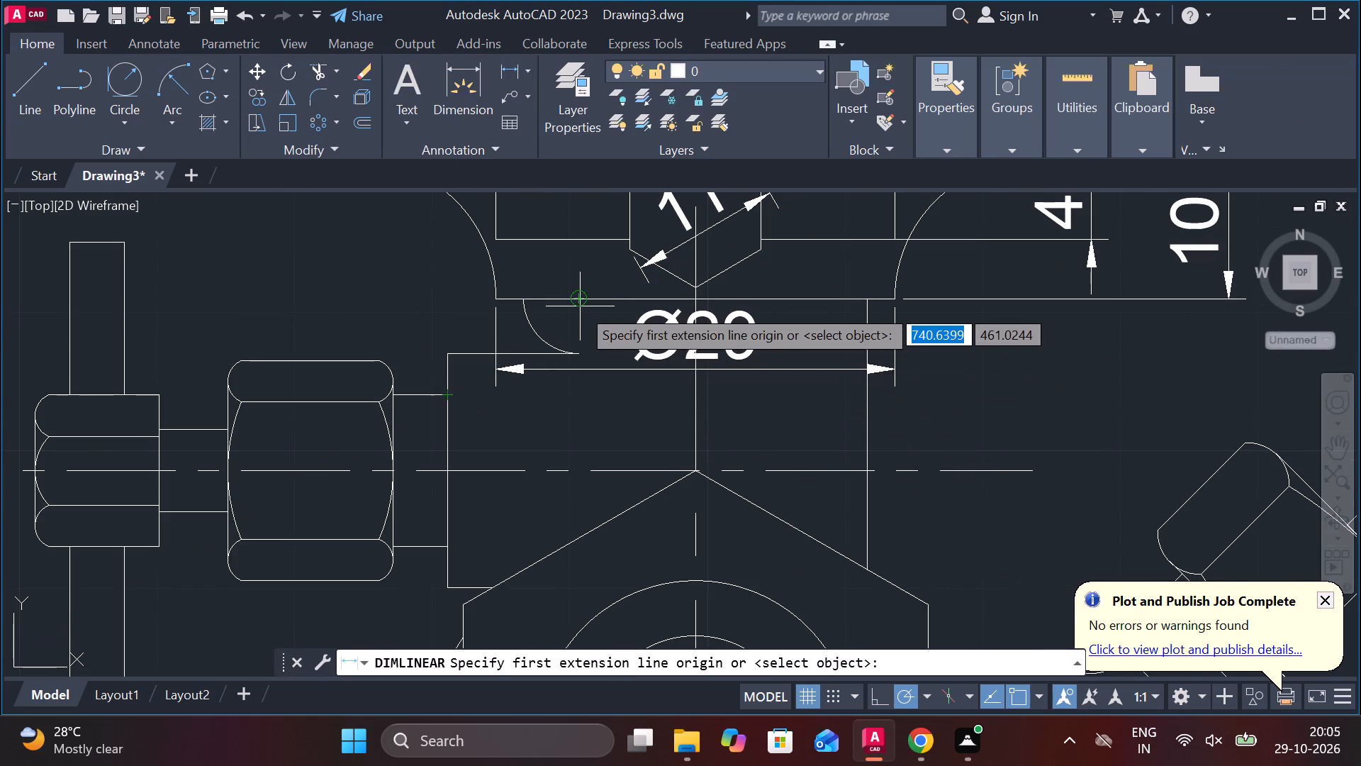
pyautogui.click(582, 362)
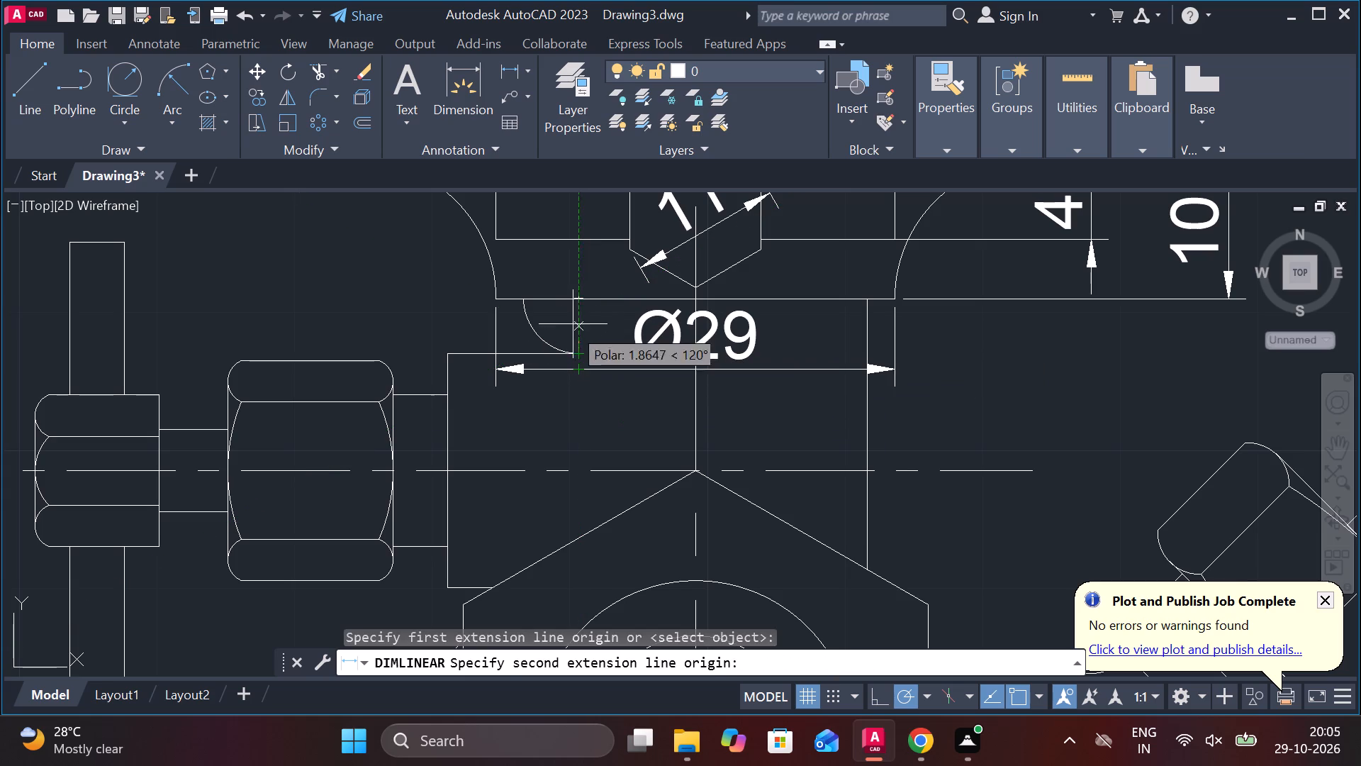
pyautogui.click(572, 299)
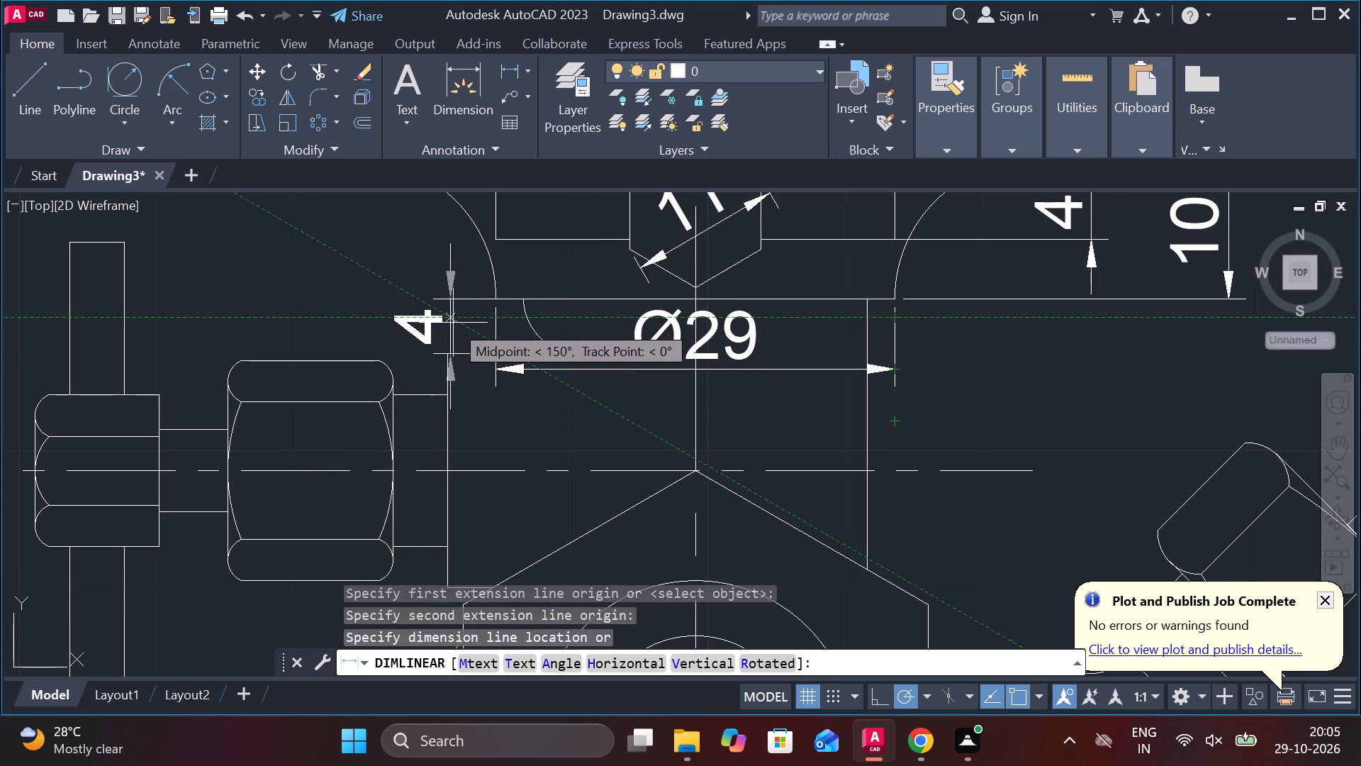
pyautogui.click(612, 347)
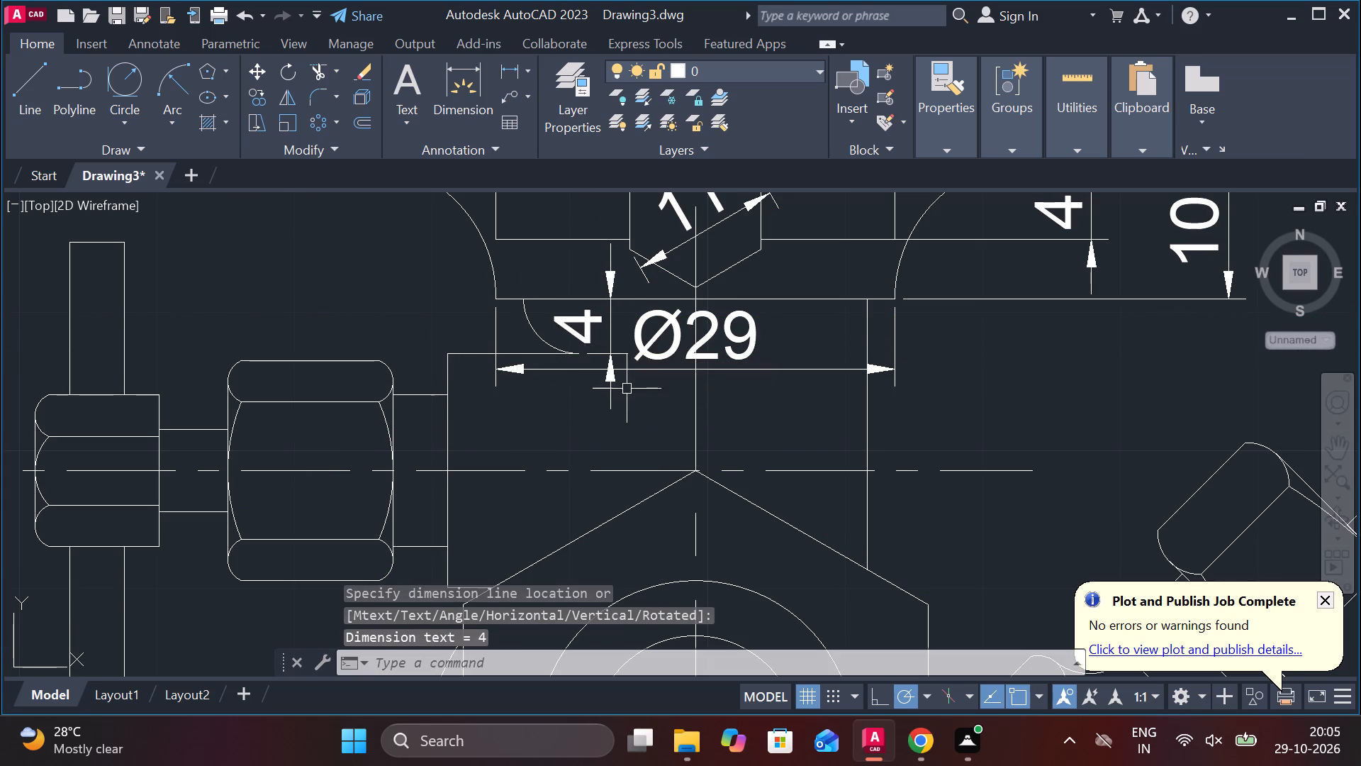
# Add a horizontal linear dimension from the vertical centre line to the valve body's left edge, placed just above the horizontal centre line.
pyautogui.press('space')
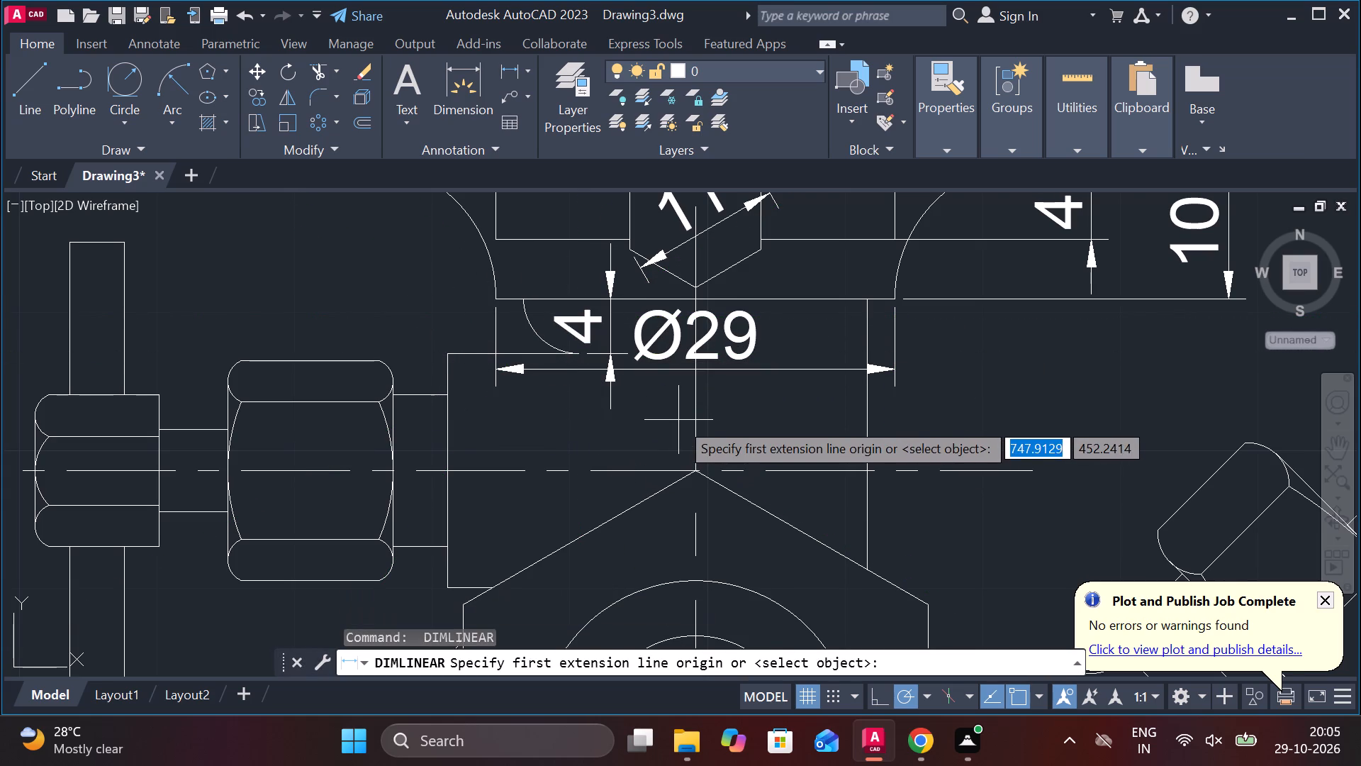
pyautogui.click(688, 416)
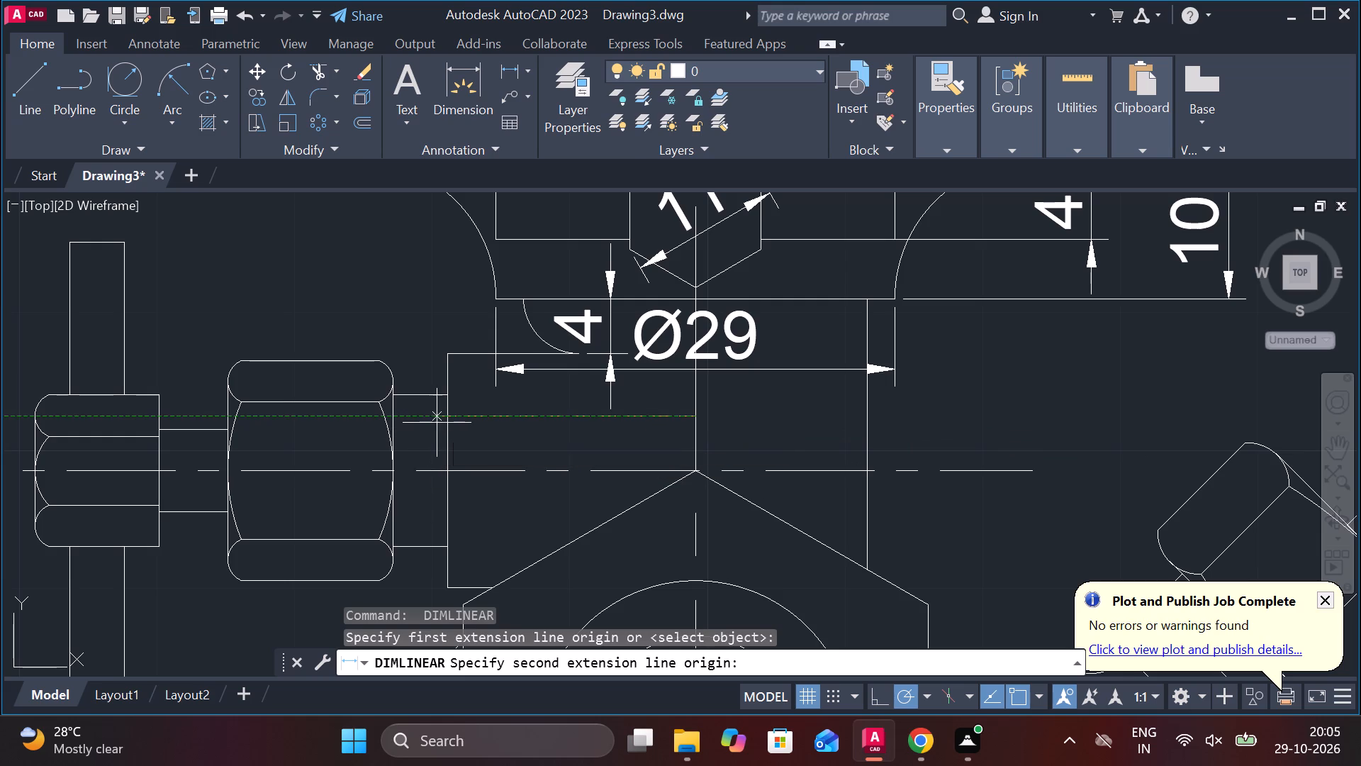
pyautogui.click(444, 421)
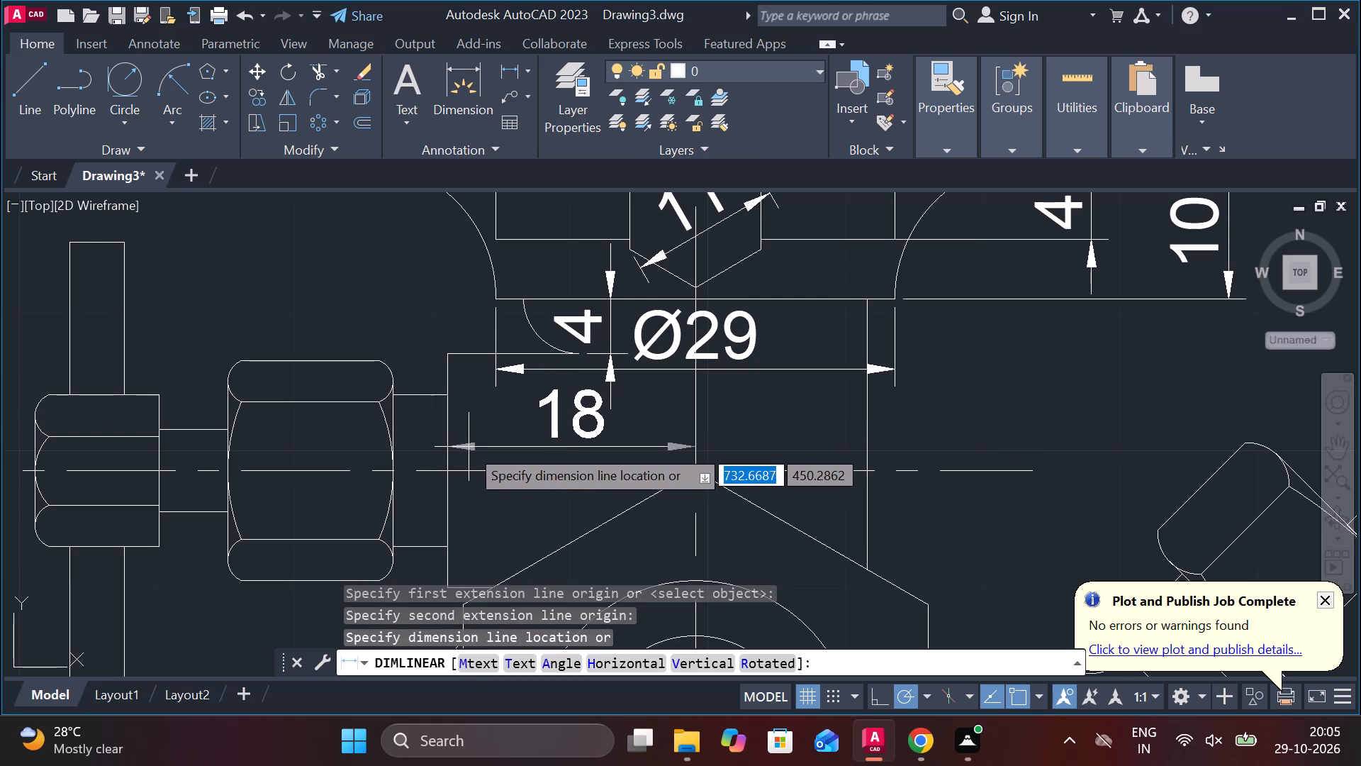
pyautogui.click(469, 447)
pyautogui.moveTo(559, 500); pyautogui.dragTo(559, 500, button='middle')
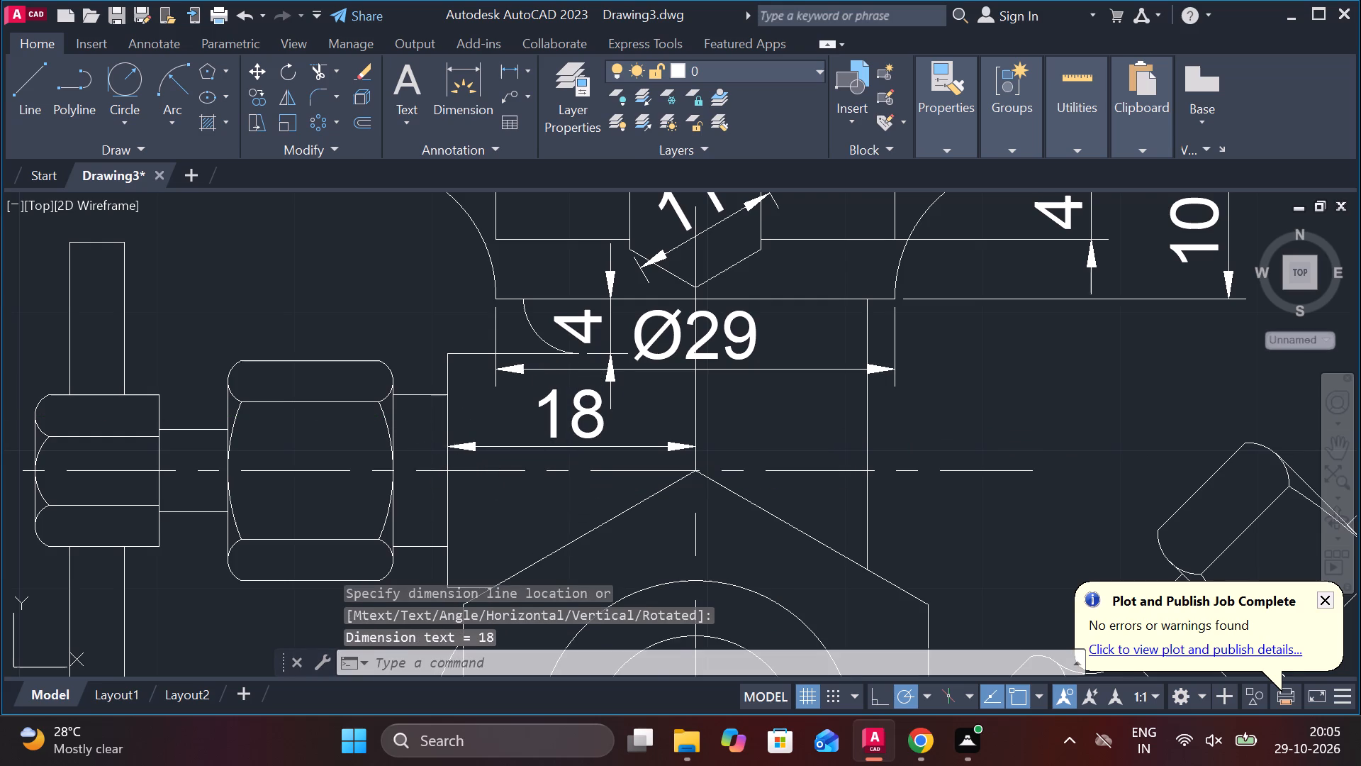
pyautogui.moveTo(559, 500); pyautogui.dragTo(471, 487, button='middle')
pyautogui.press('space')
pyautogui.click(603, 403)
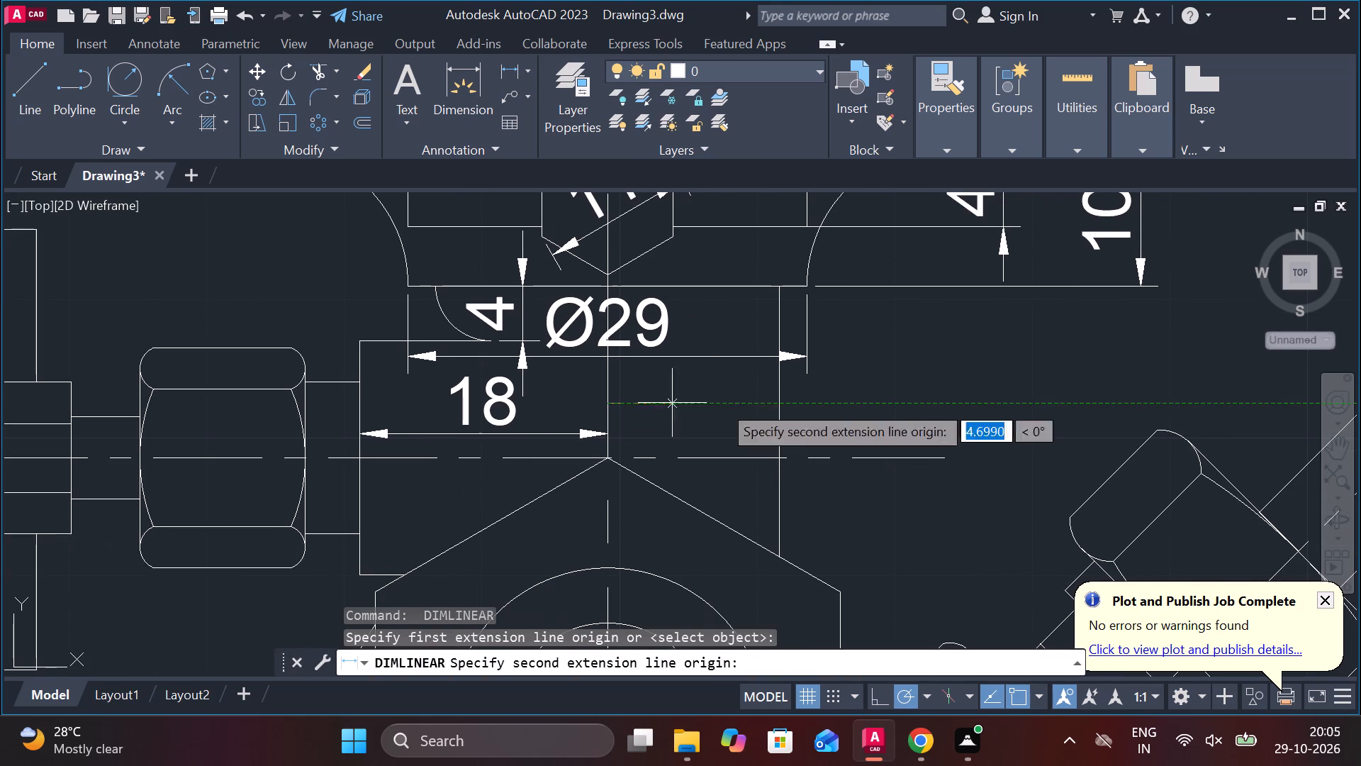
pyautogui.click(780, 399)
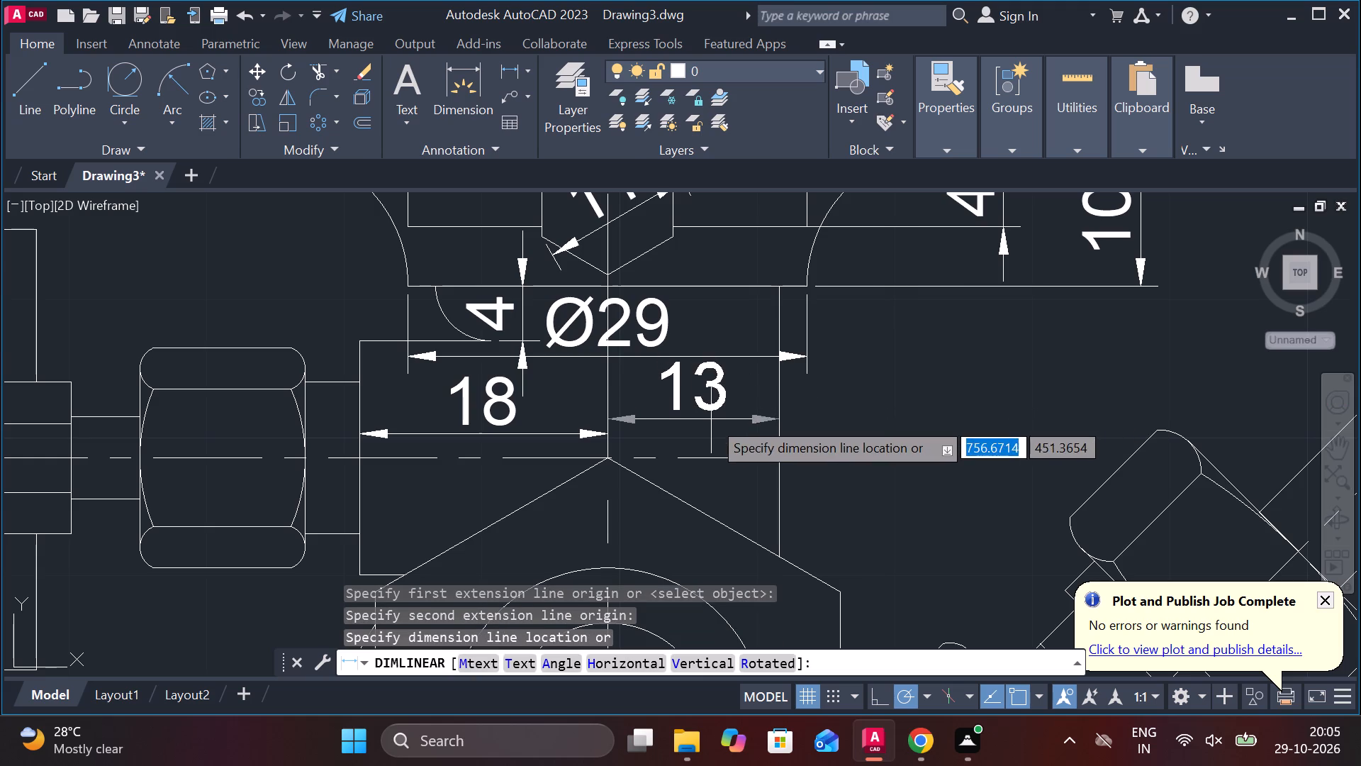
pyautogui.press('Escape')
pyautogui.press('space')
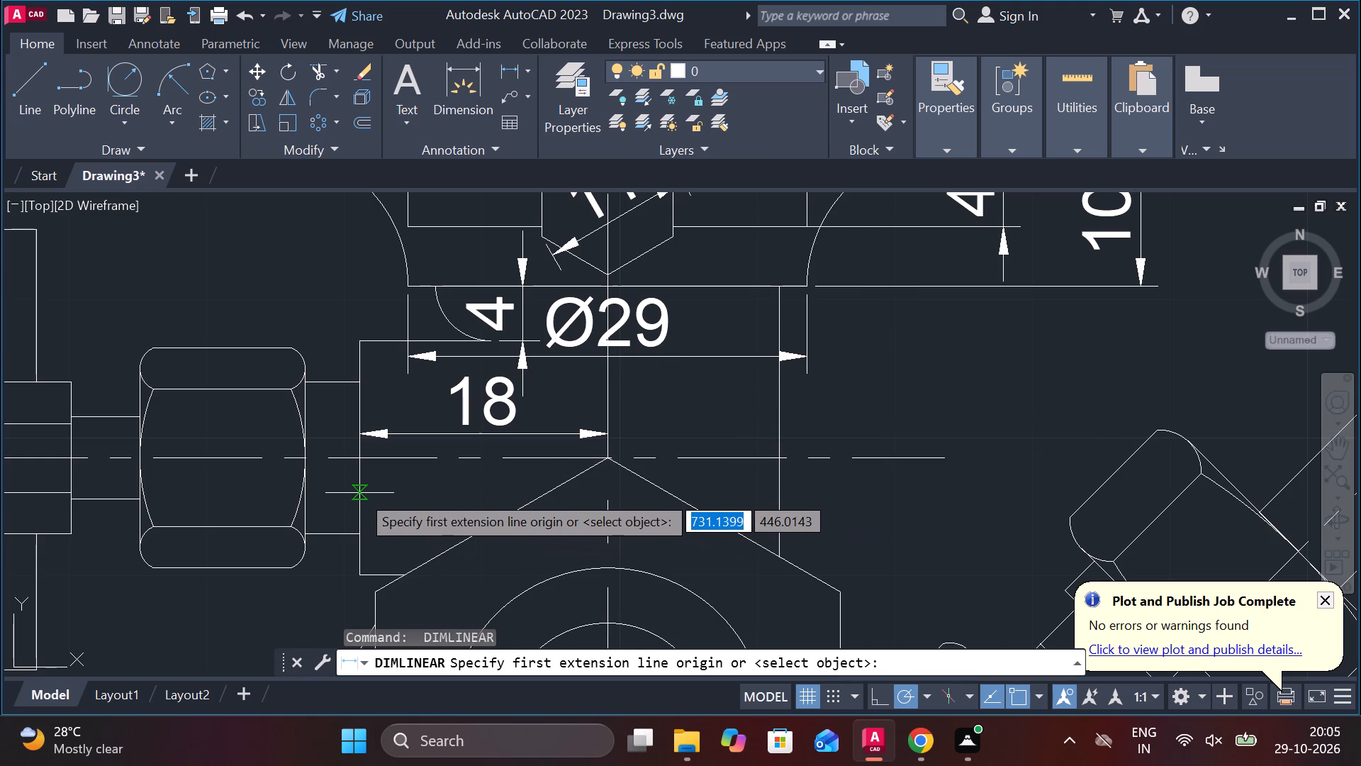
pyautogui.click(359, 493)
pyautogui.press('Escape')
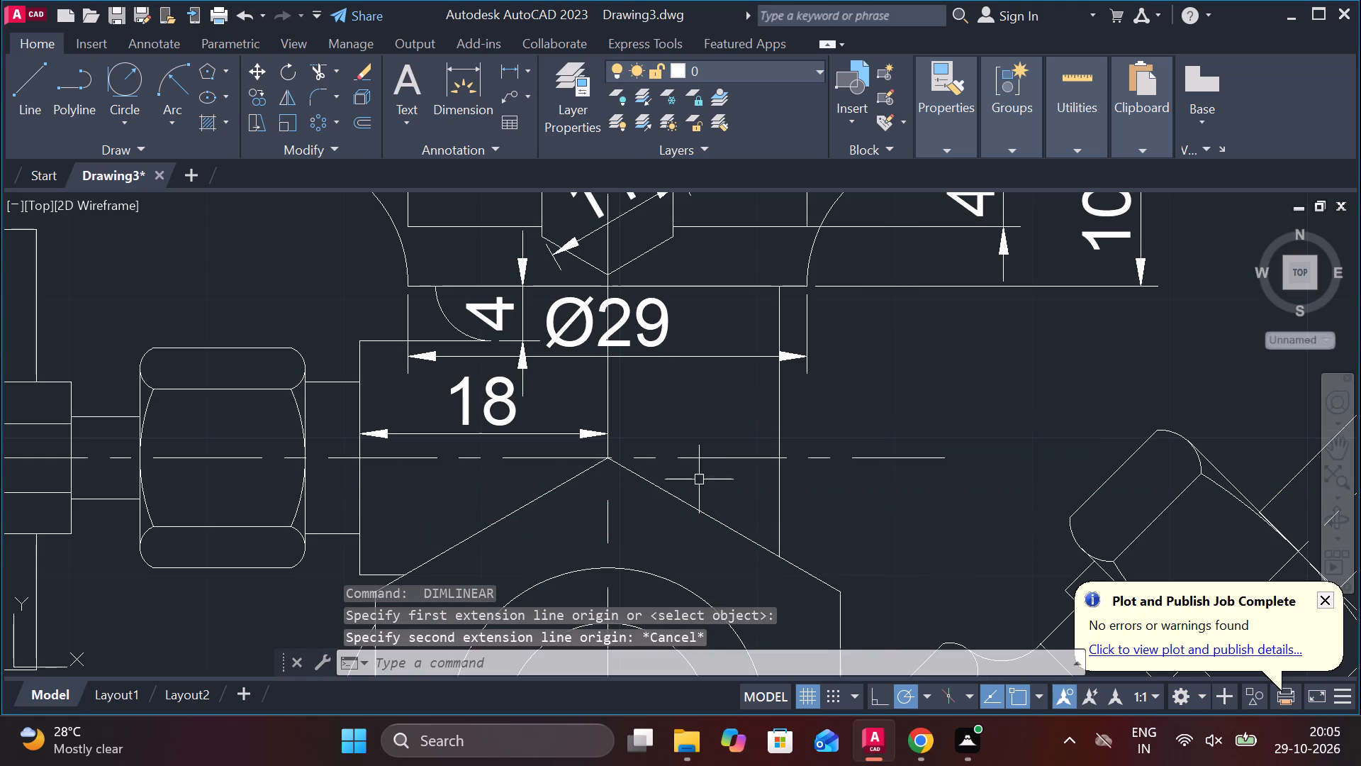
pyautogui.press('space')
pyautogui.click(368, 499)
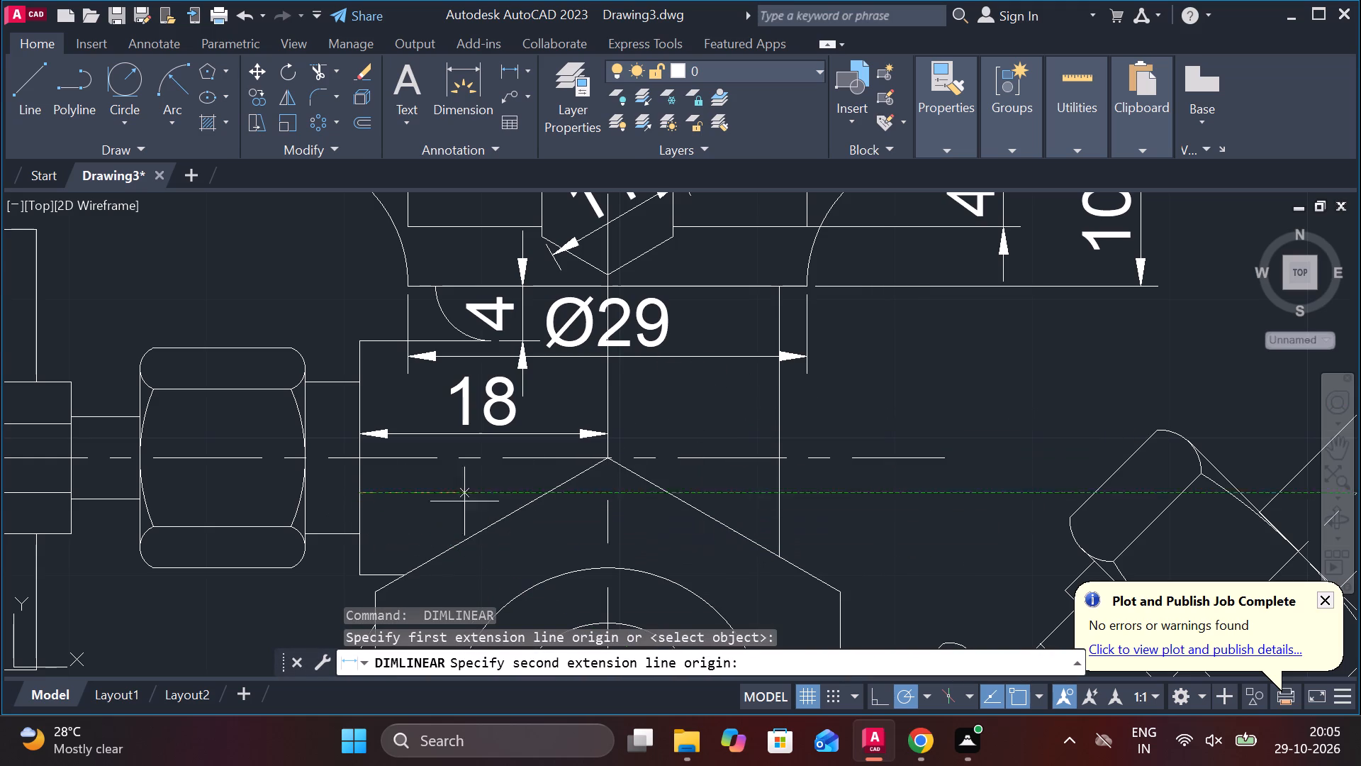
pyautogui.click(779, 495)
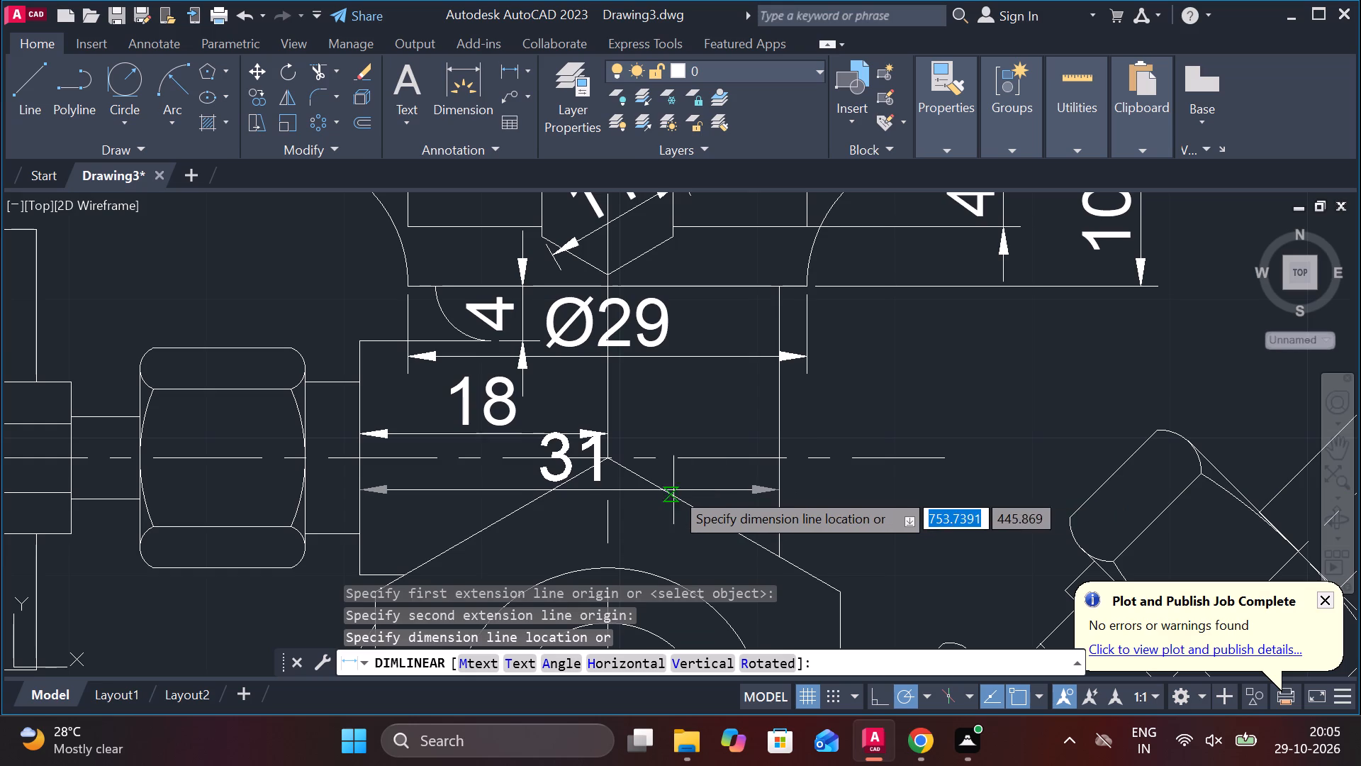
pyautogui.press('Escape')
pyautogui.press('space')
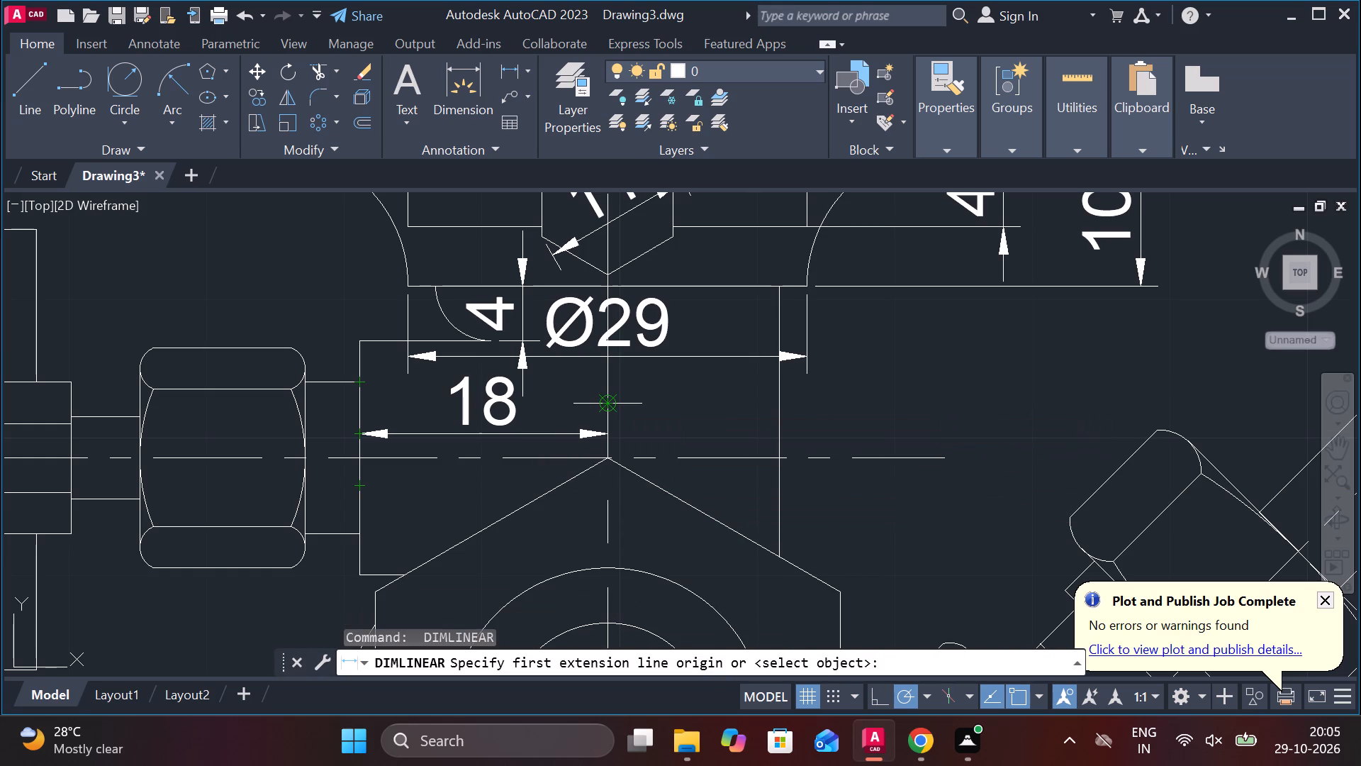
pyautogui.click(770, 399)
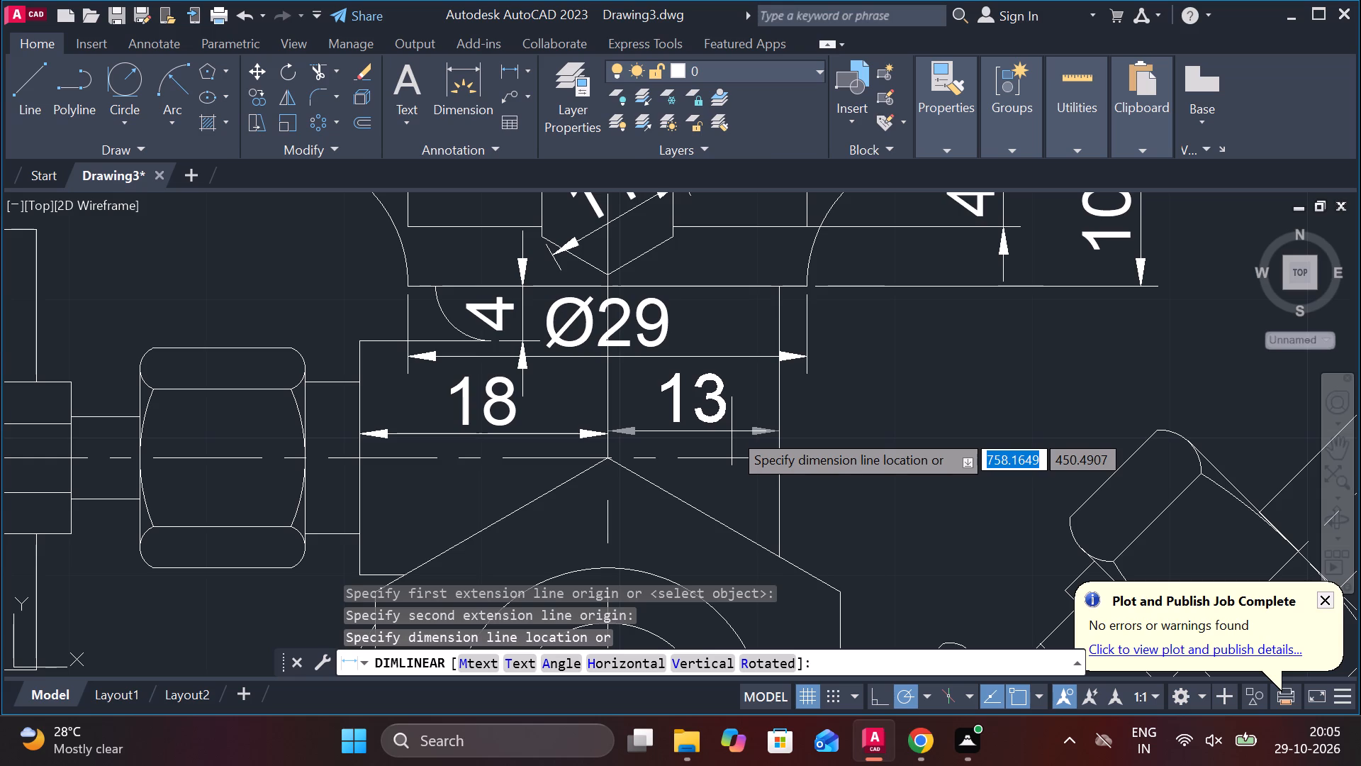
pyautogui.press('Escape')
# Add a horizontal linear dimension across the neck below the flared section, from edge to edge, placed on the horizontal centre line.
pyautogui.press('space')
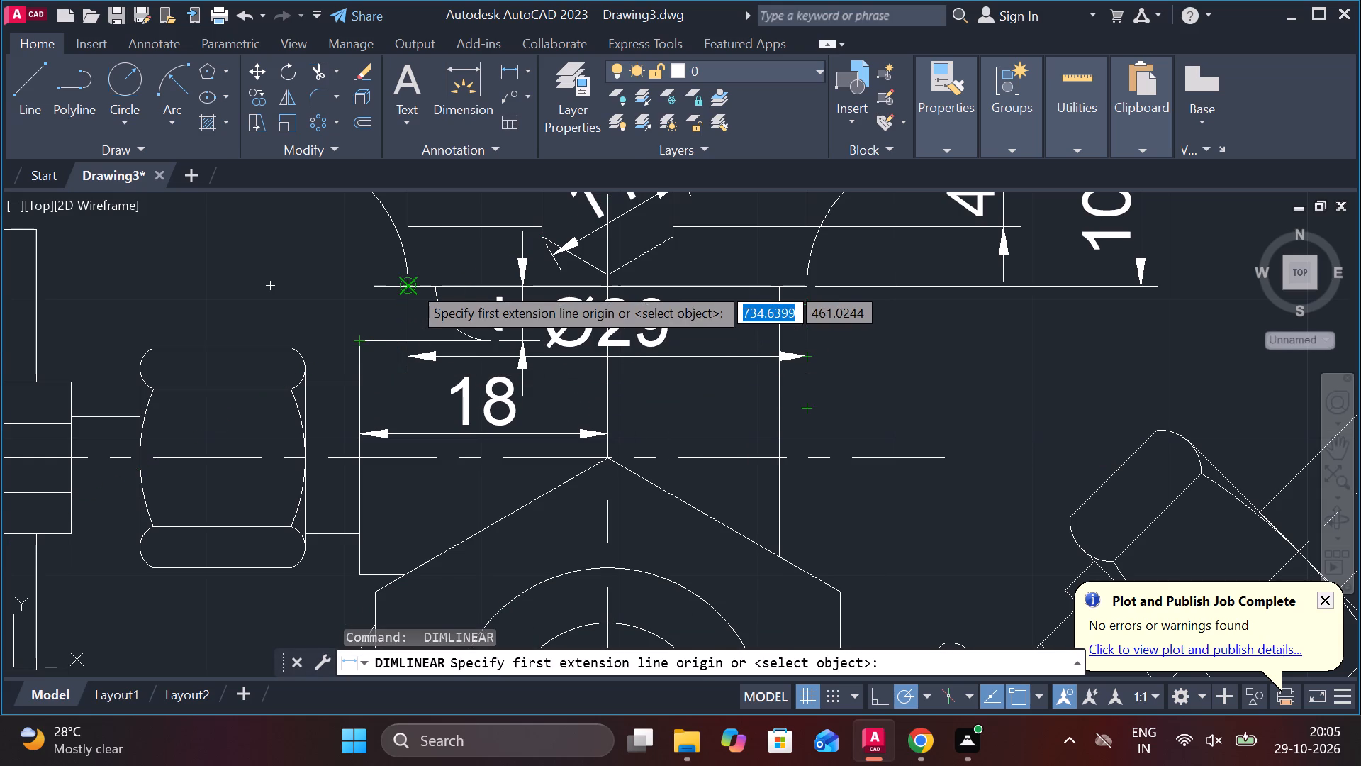
pyautogui.click(435, 292)
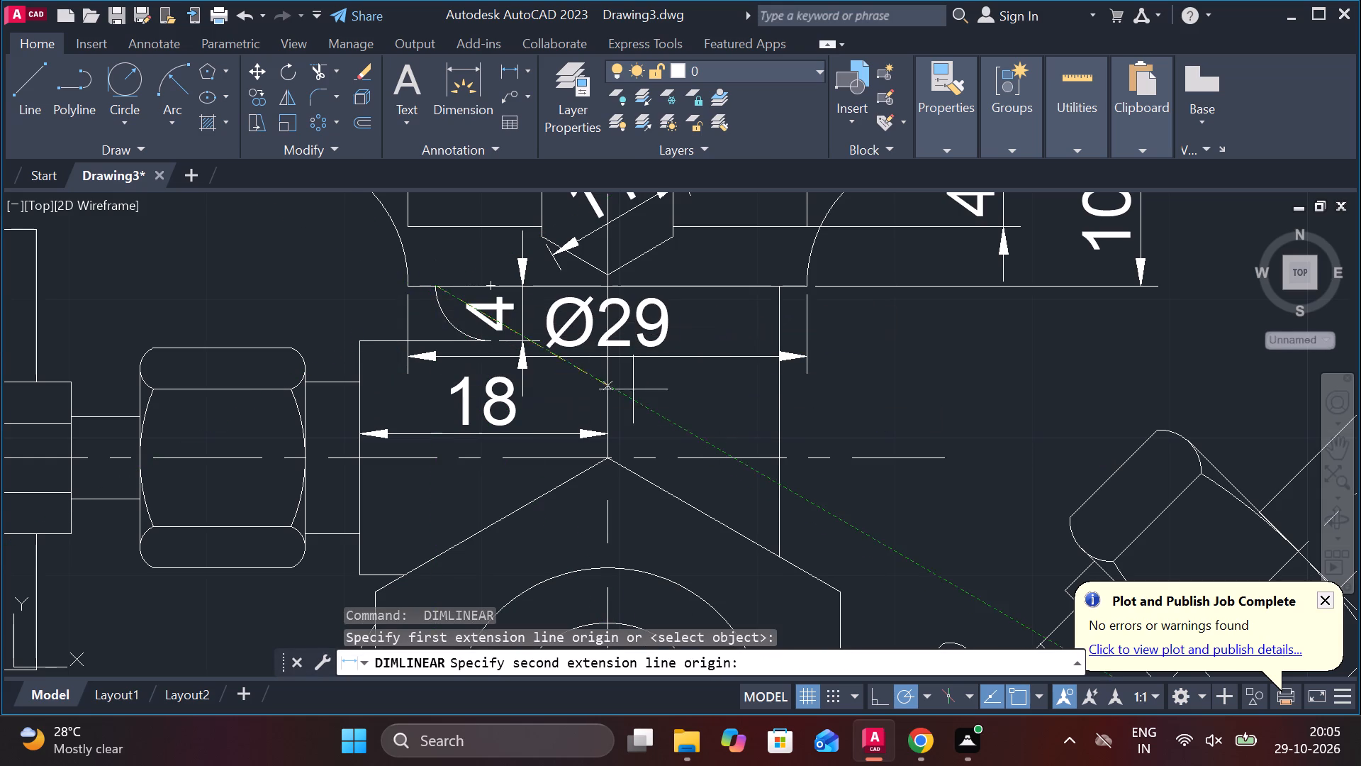
pyautogui.click(783, 406)
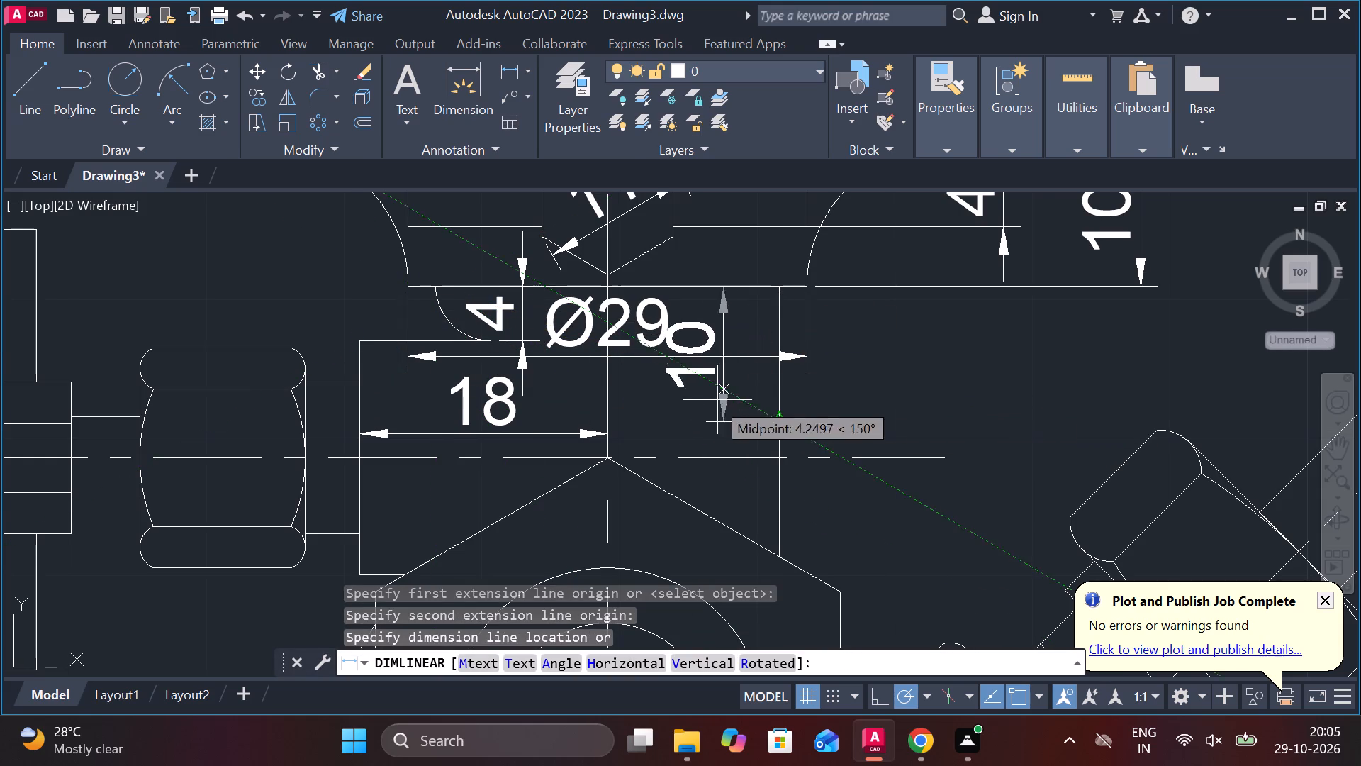
pyautogui.scroll(1, 659, 422)
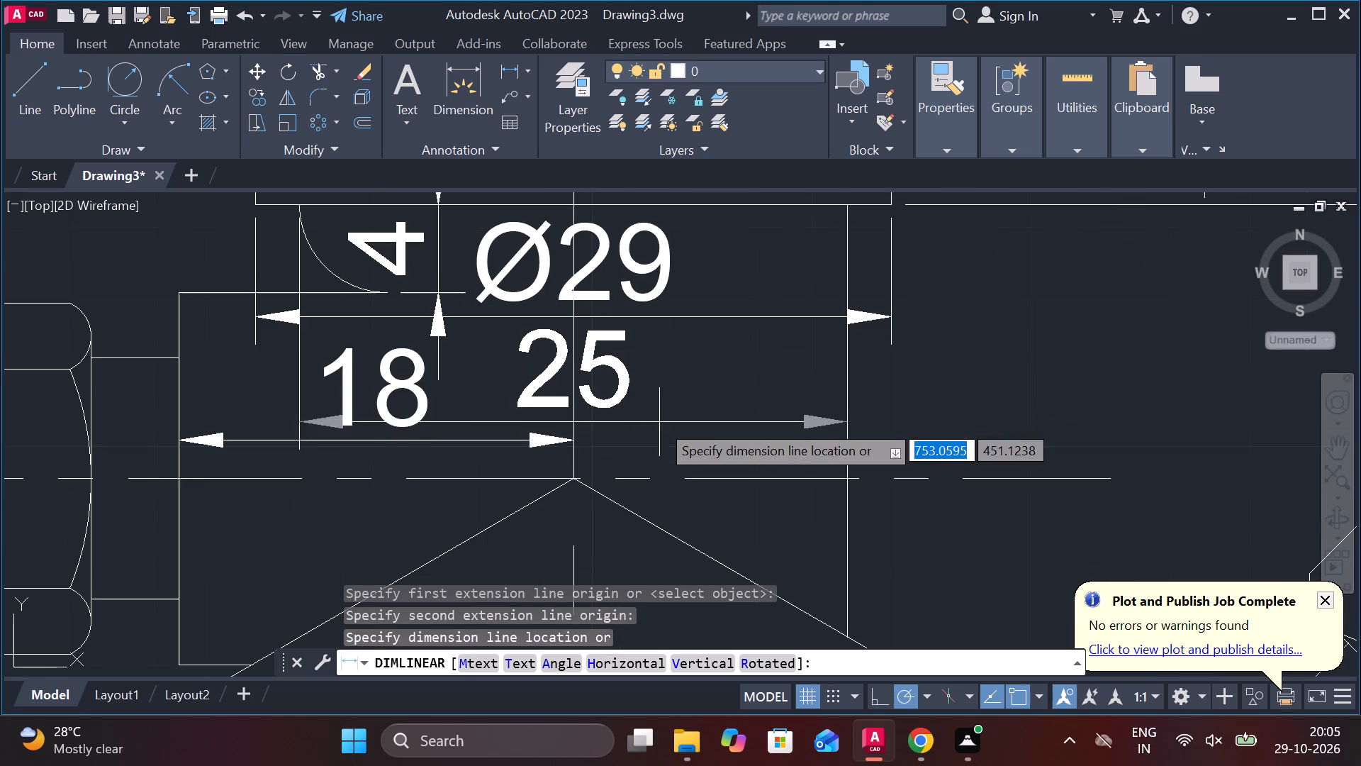
pyautogui.click(702, 463)
# Move the neck width dimension's text to the right of the vertical centre line, keeping it just above its dimension line.
pyautogui.click(619, 428)
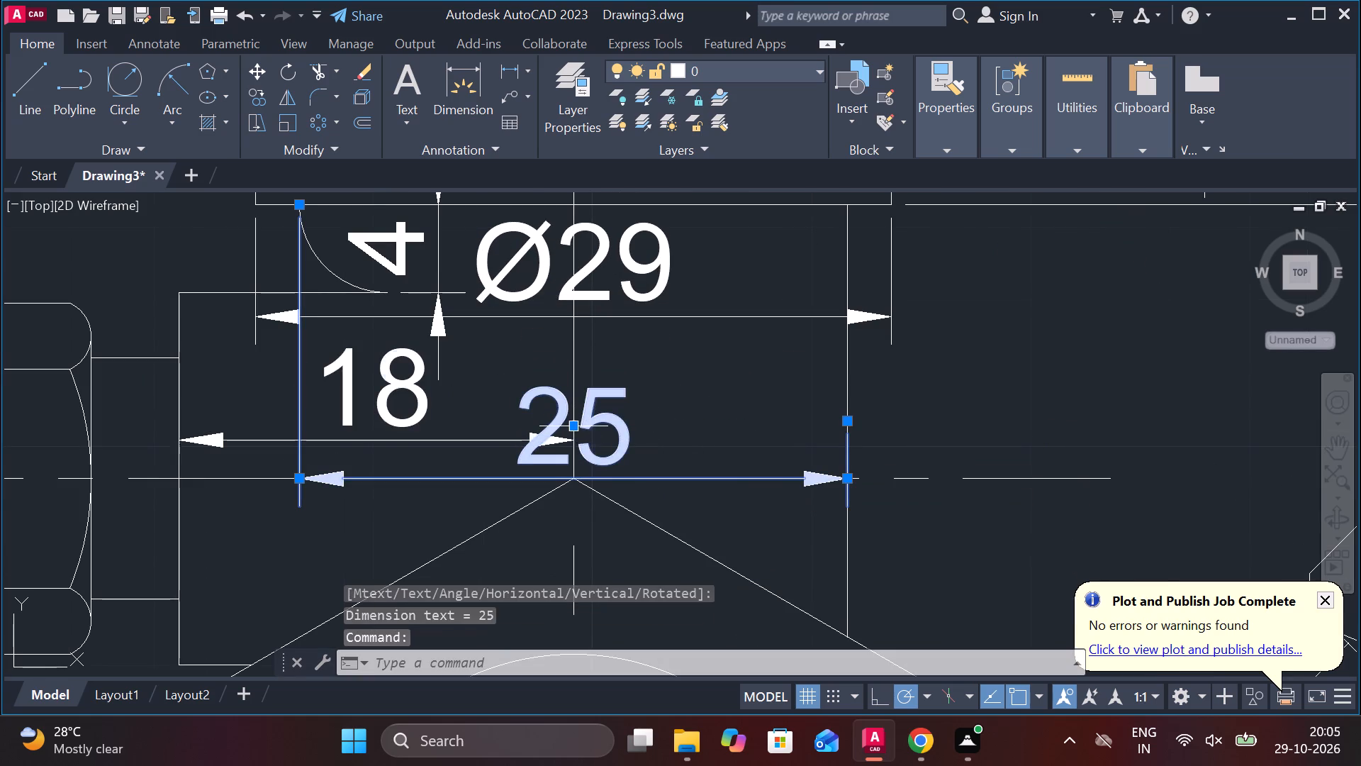
pyautogui.click(672, 514)
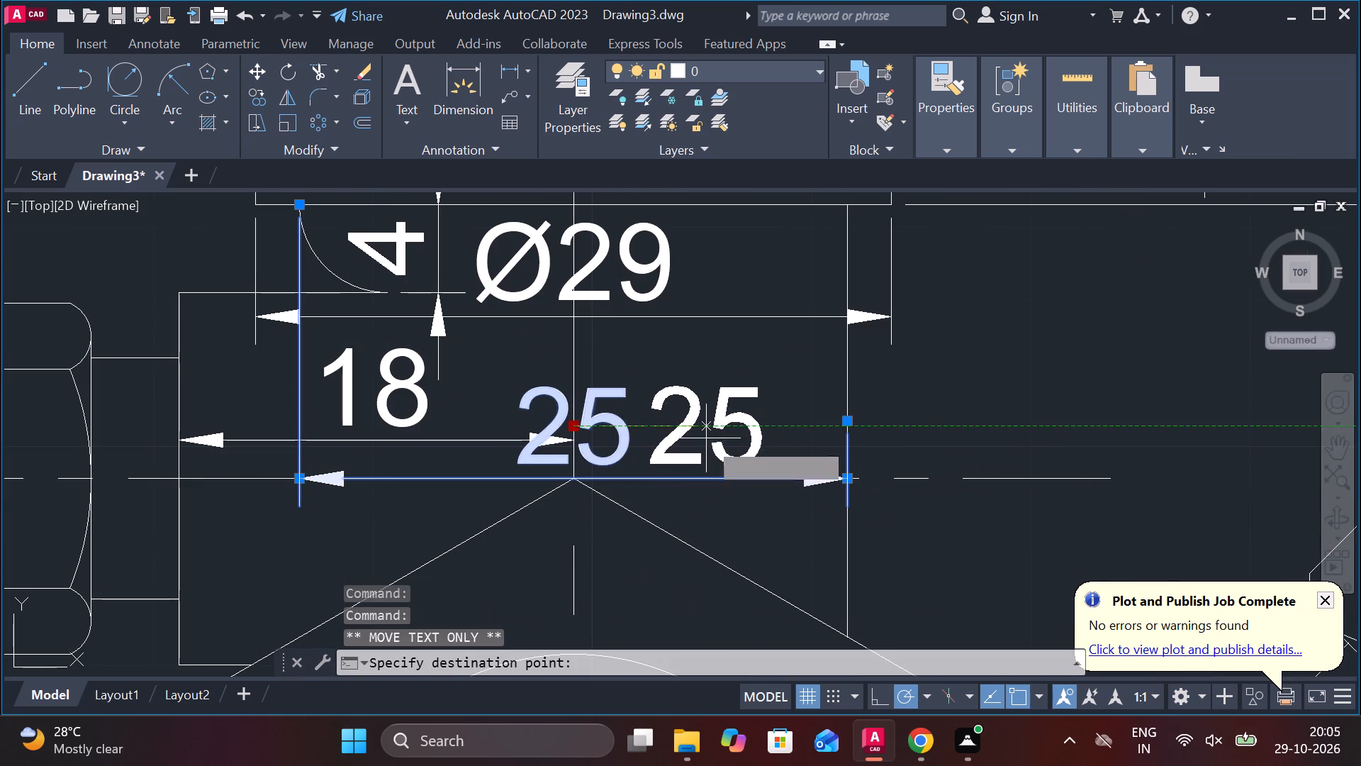
pyautogui.click(704, 431)
pyautogui.press('Escape')
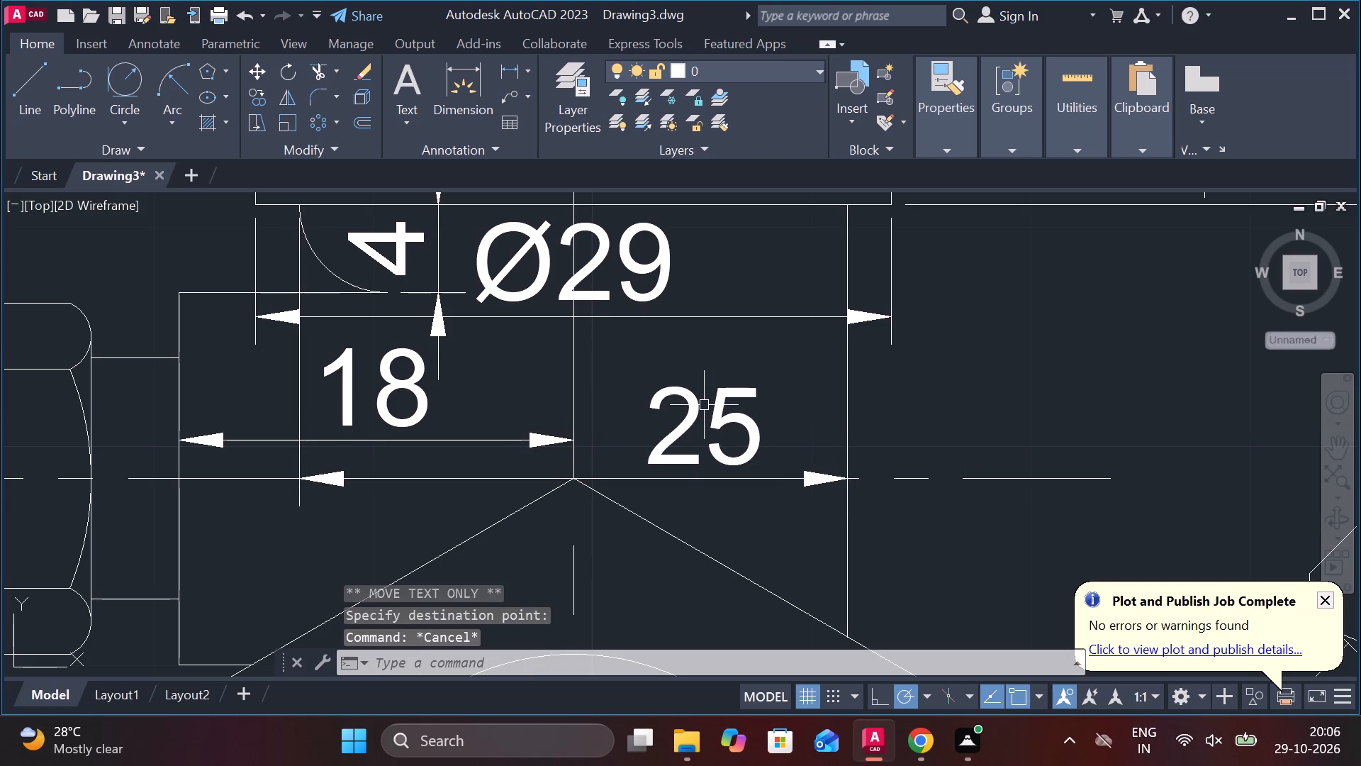
# Add a diameter symbol before the neck width dimension's text so it reads Ø25.
pyautogui.click(704, 405)
pyautogui.doubleClick(688, 391)
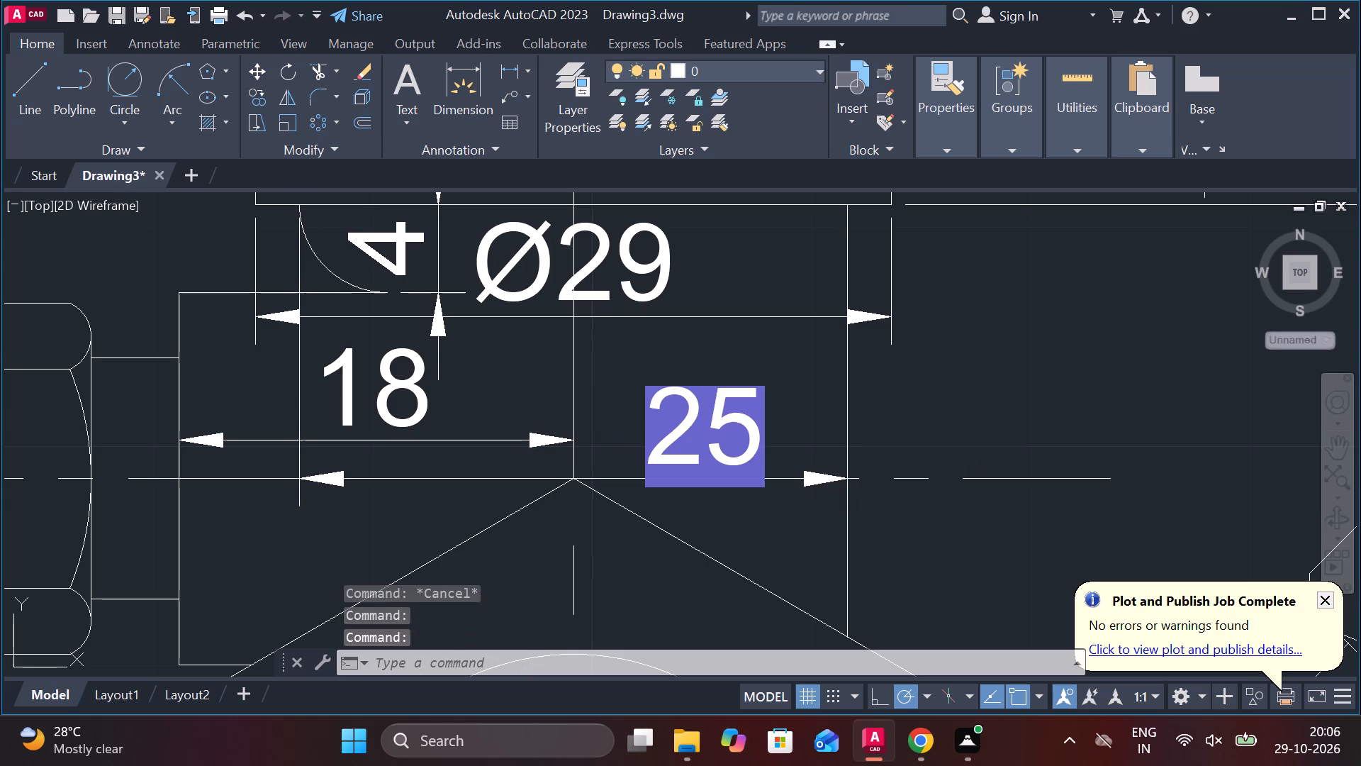
pyautogui.click(921, 123)
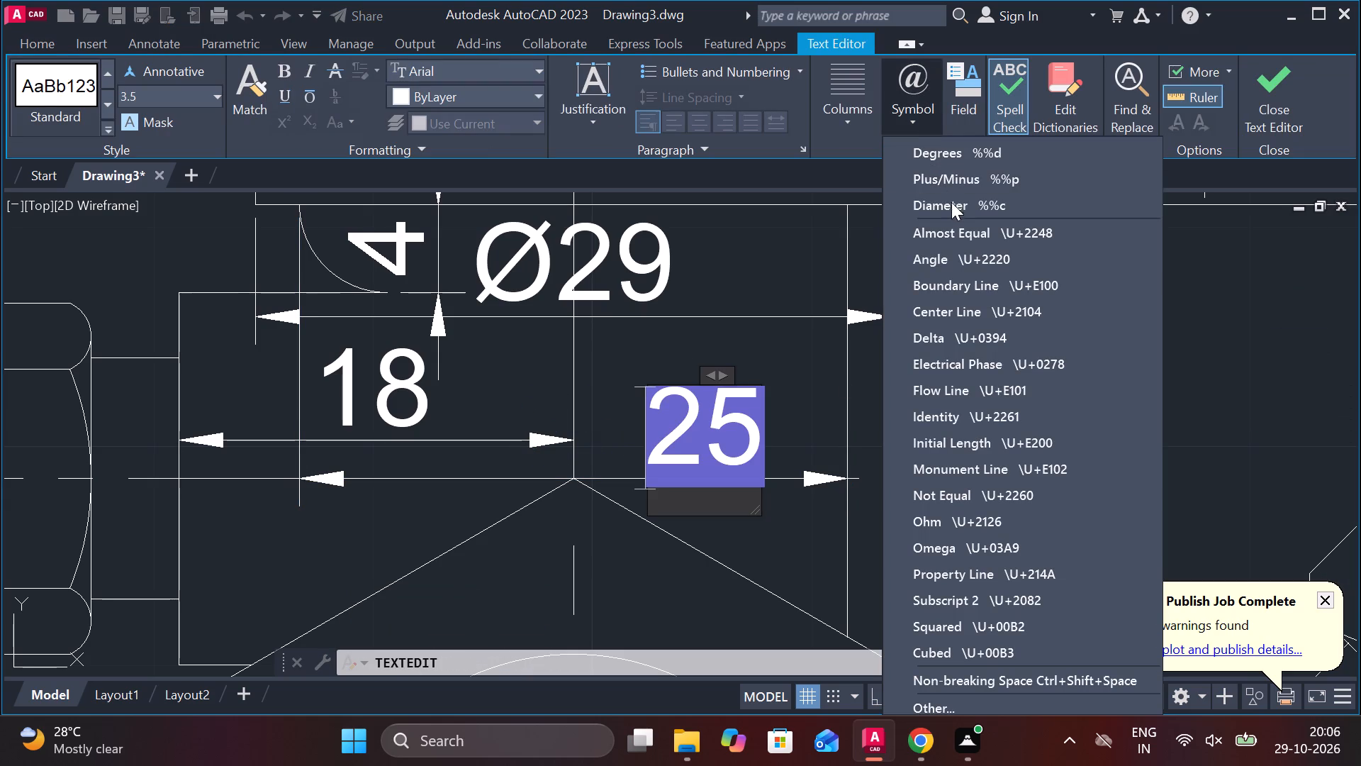
pyautogui.click(952, 213)
pyautogui.click(1273, 104)
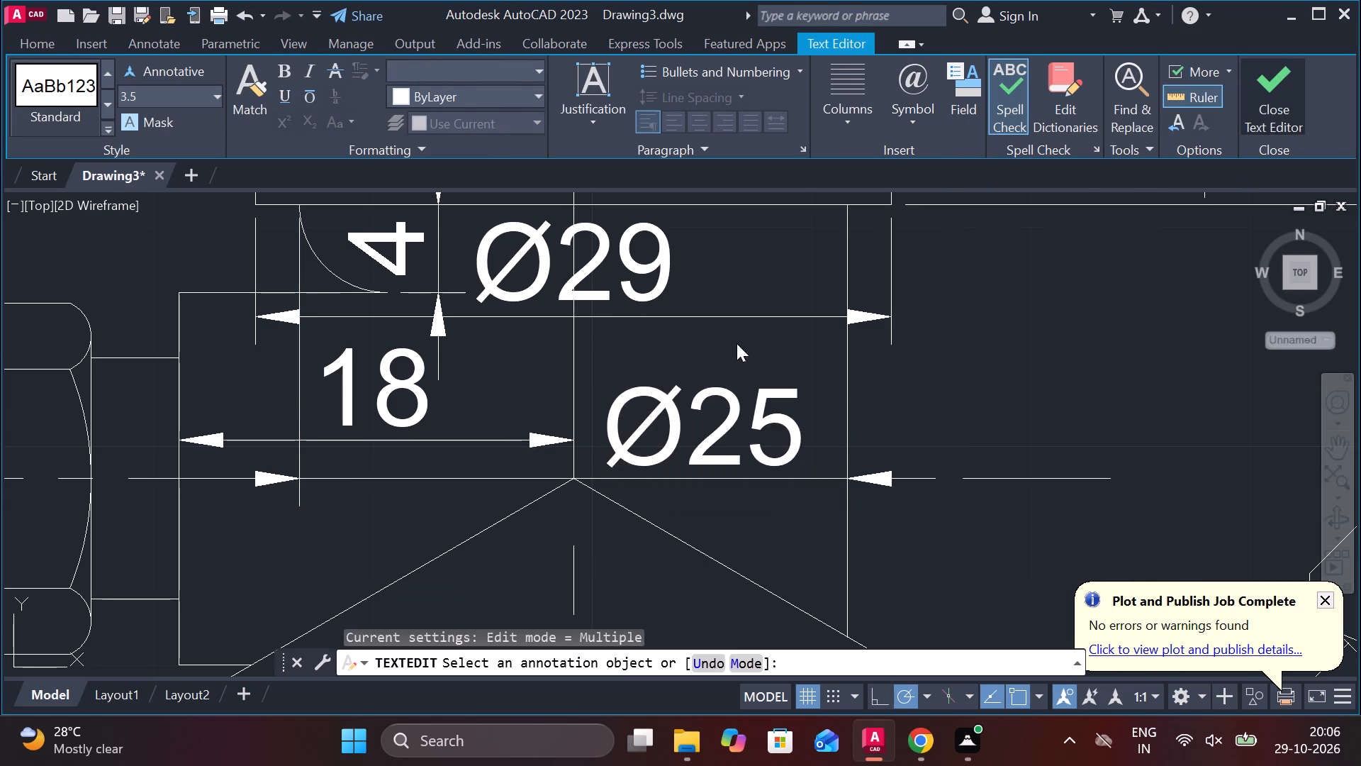
# Add a vertical linear dimension from the top to the bottom of the valve body's left side, placed just inside its left edge.
pyautogui.scroll(-2, 655, 406)
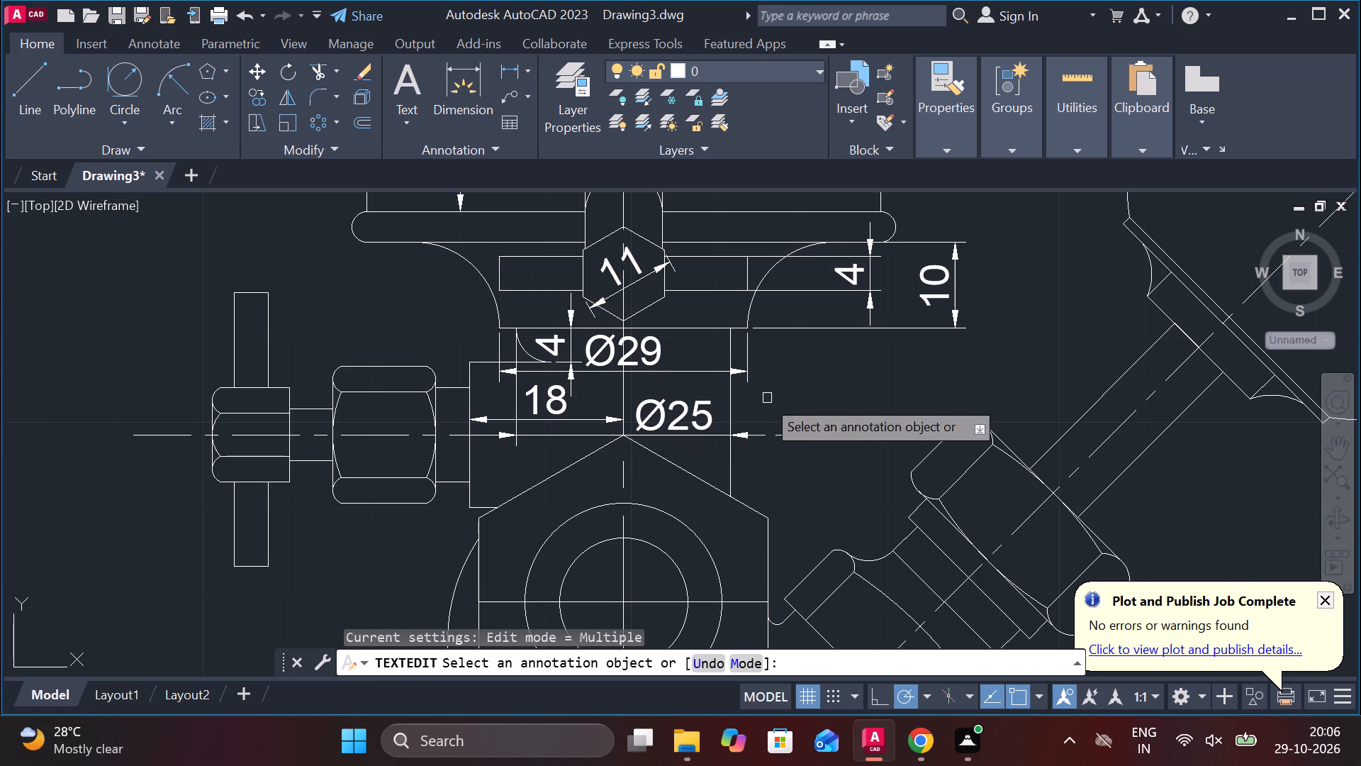
pyautogui.click(520, 71)
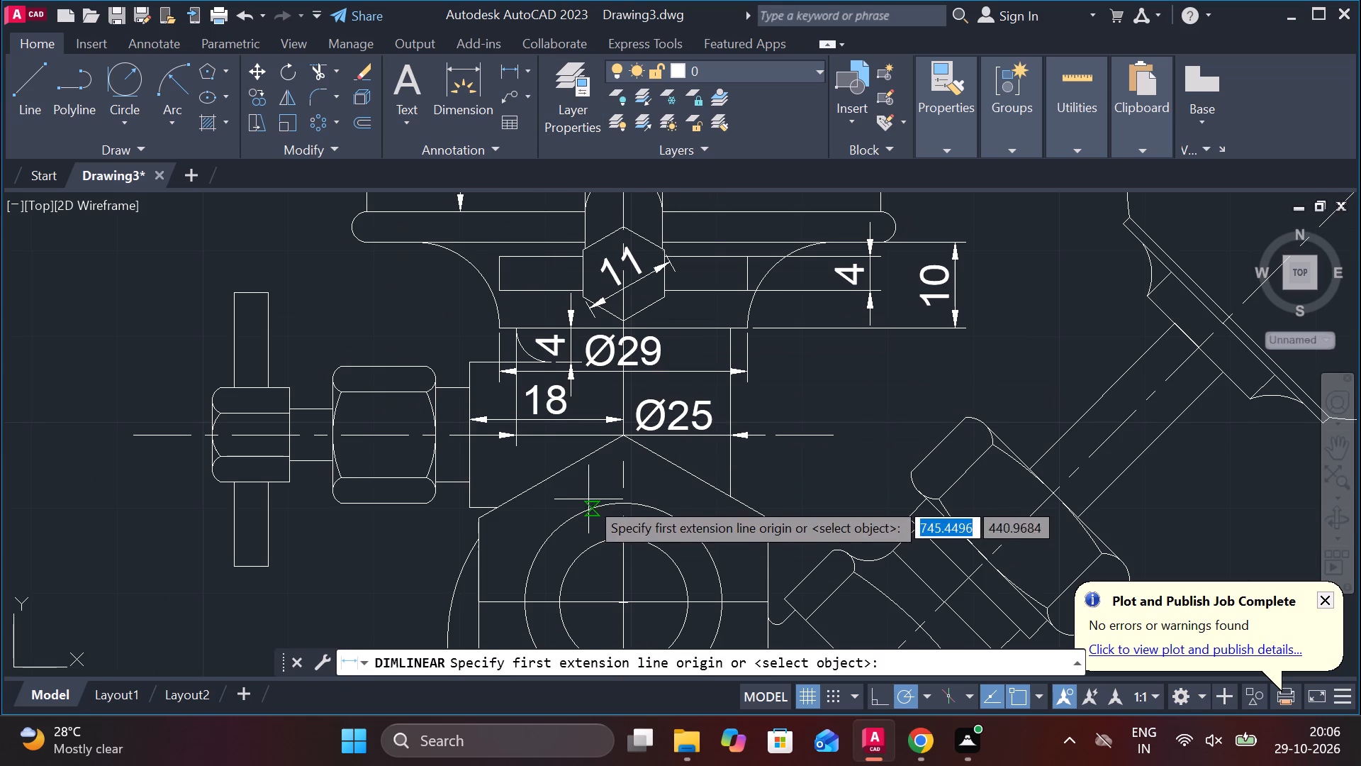
pyautogui.scroll(2, 504, 423)
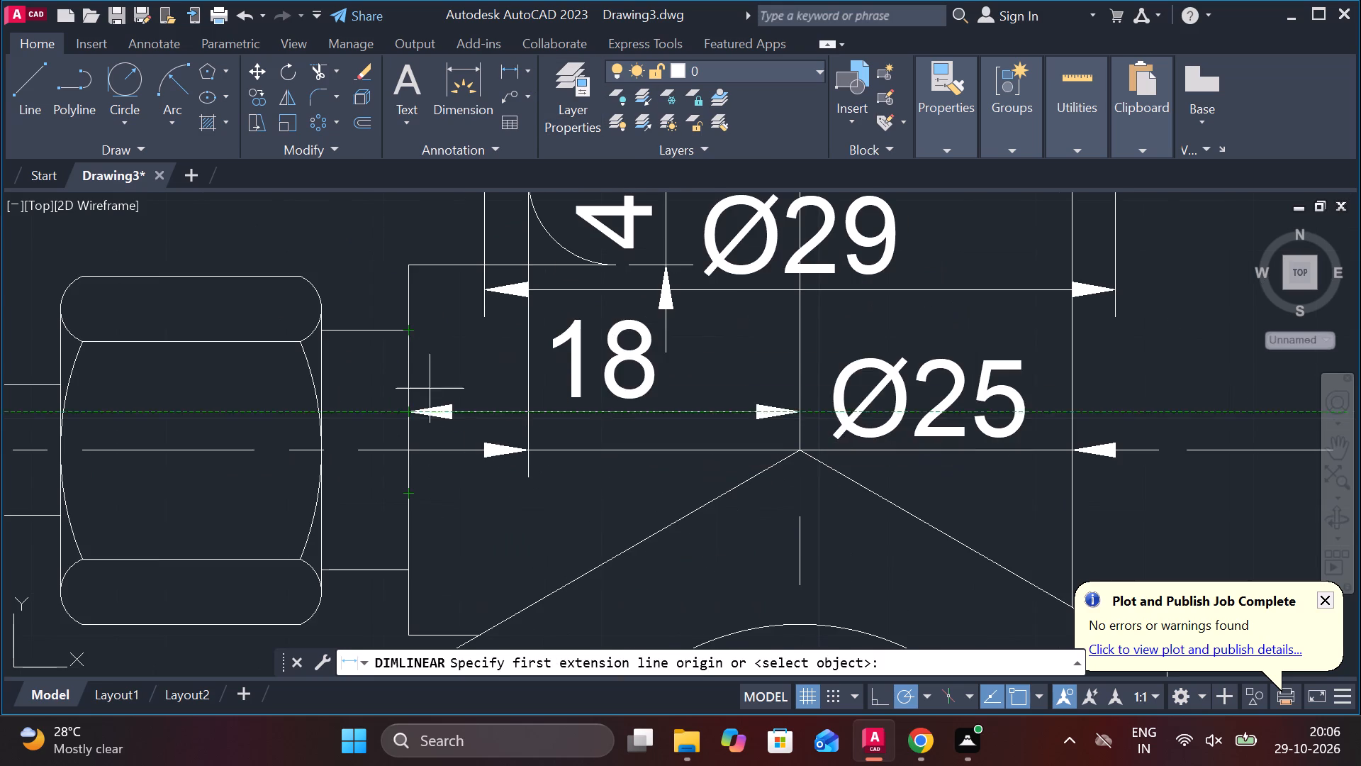
pyautogui.click(436, 275)
pyautogui.scroll(-1, 425, 386)
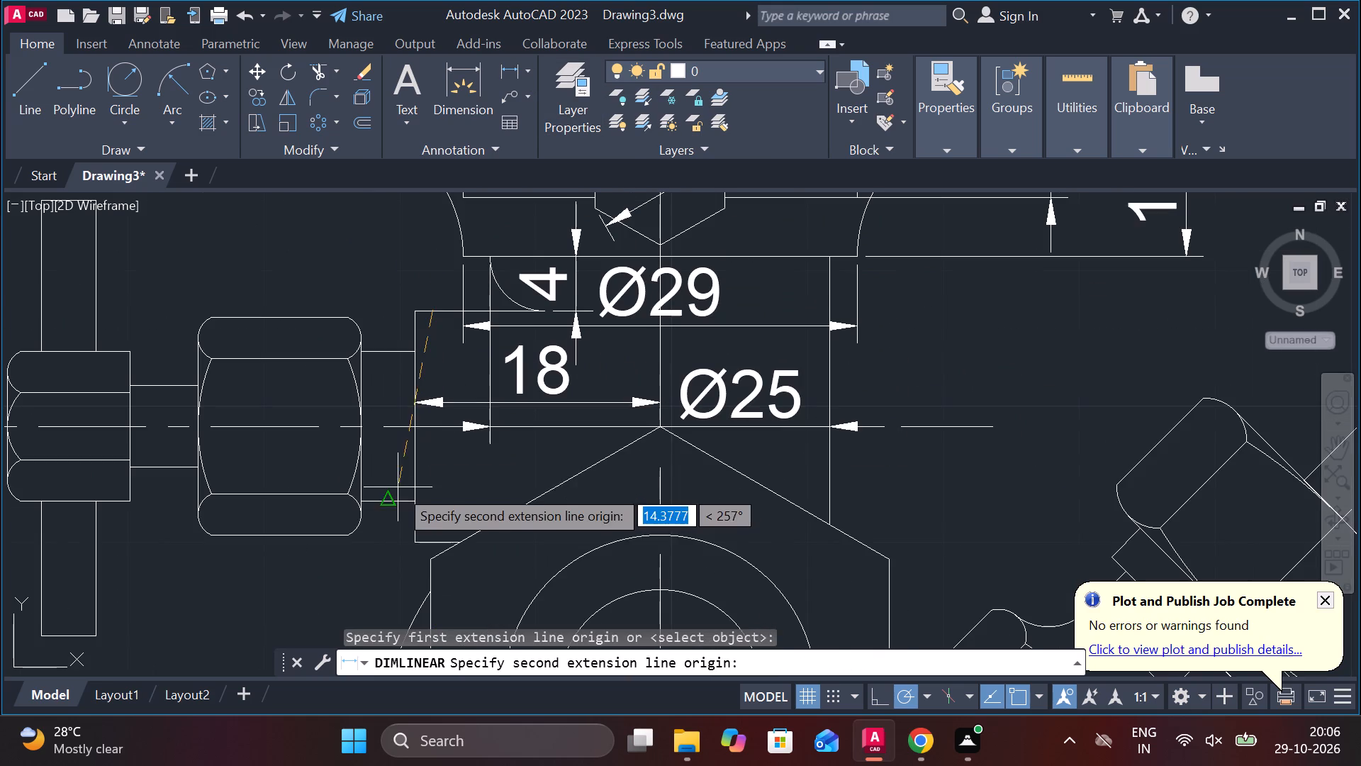
pyautogui.click(426, 540)
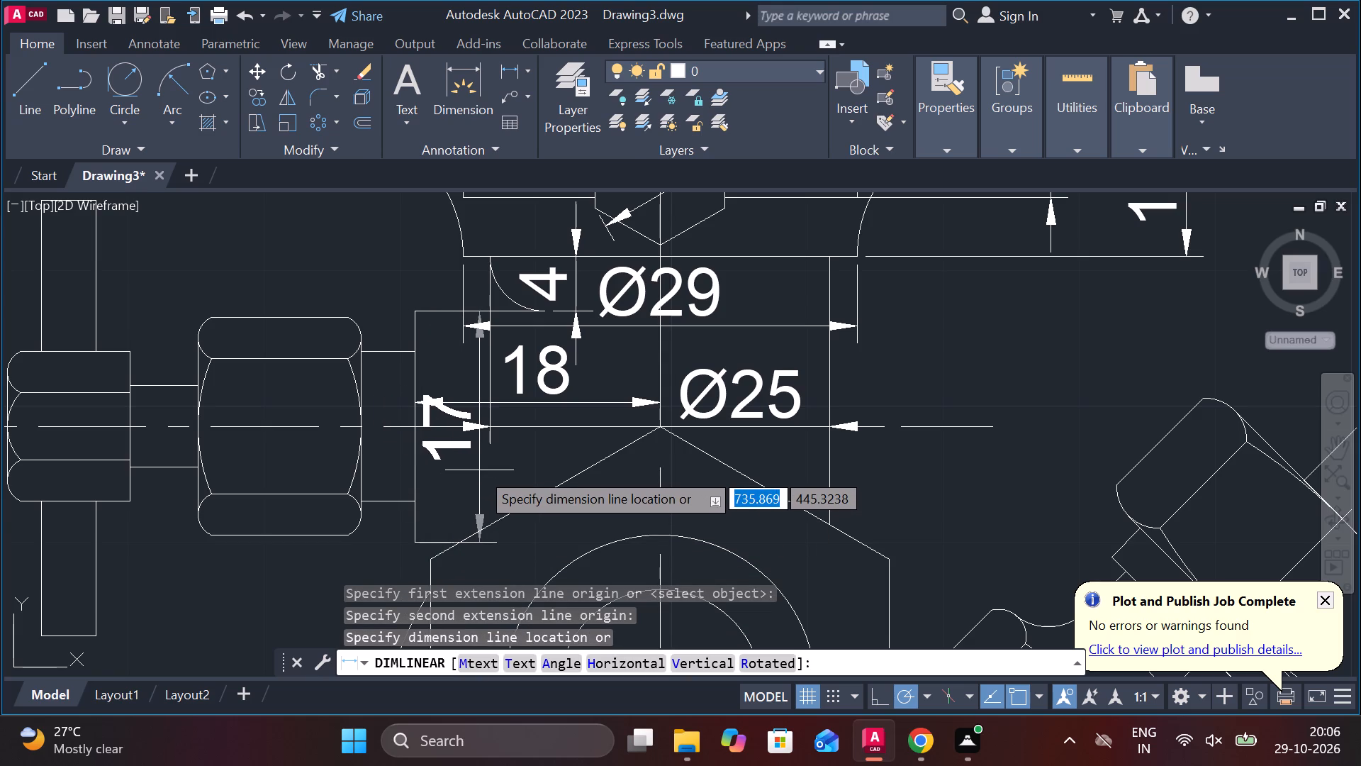
pyautogui.scroll(-1, 532, 482)
pyautogui.scroll(1, 524, 457)
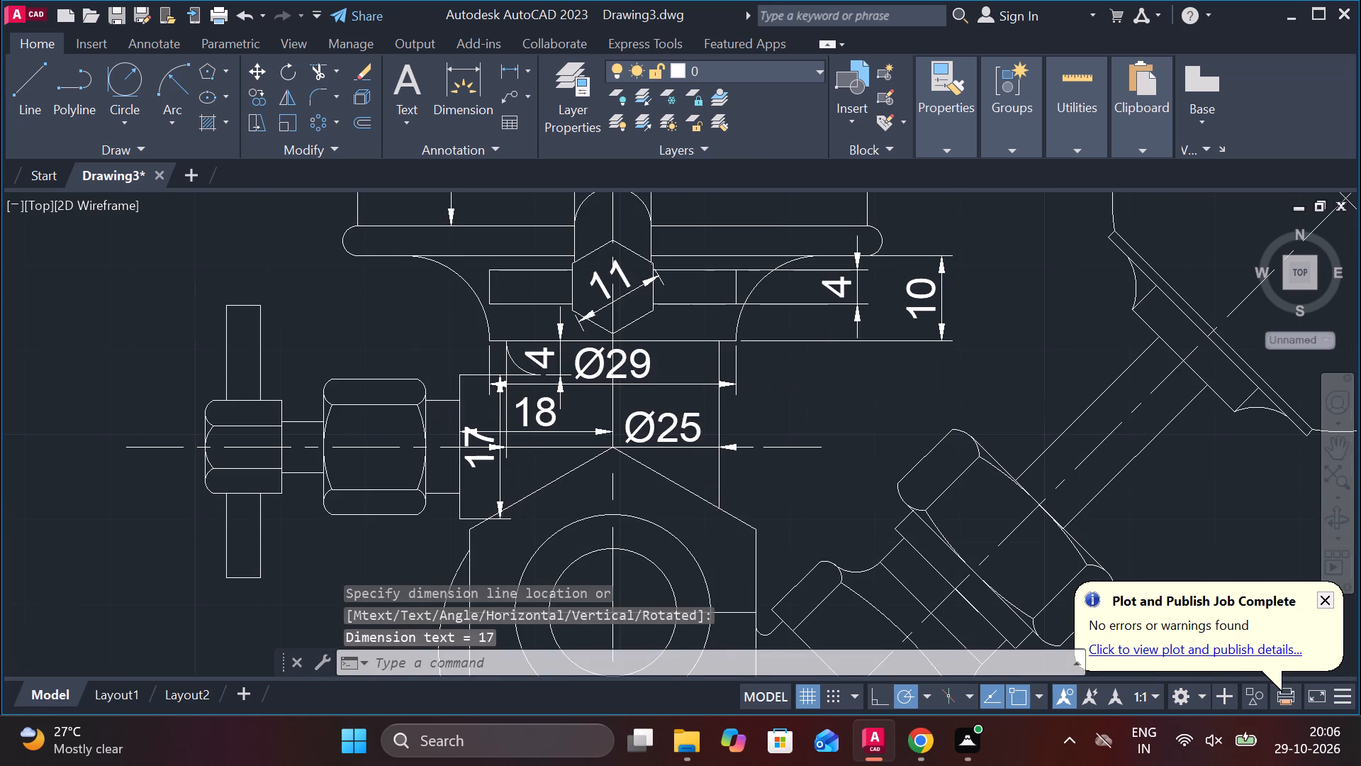
# Modify the ISO-25 dimension style to an arrow size of 1.5 and a text height of 2, and set it current.
pyautogui.scroll(1, 524, 457)
pyautogui.scroll(-3, 524, 457)
pyautogui.scroll(-2, 610, 480)
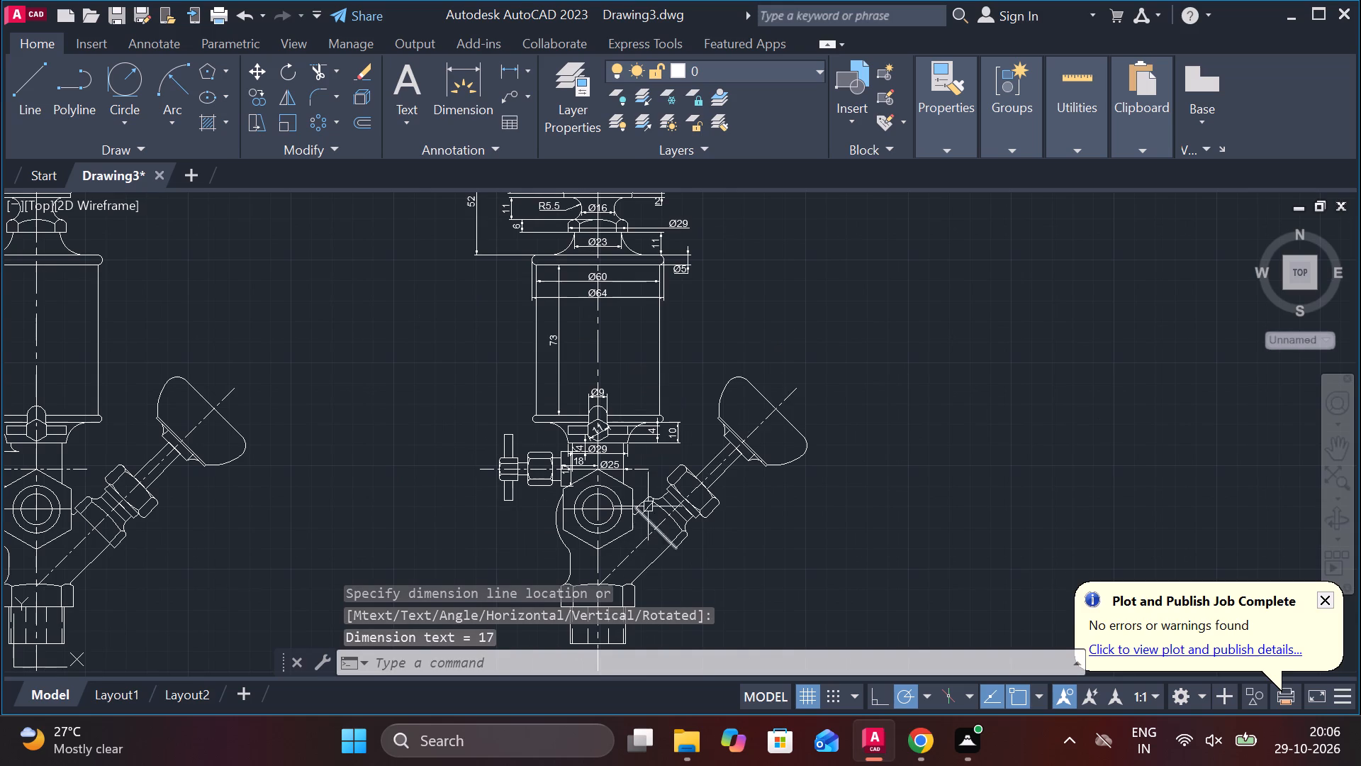
pyautogui.moveTo(669, 403); pyautogui.dragTo(362, 360, button='middle')
pyautogui.moveTo(404, 370); pyautogui.dragTo(469, 389, button='middle')
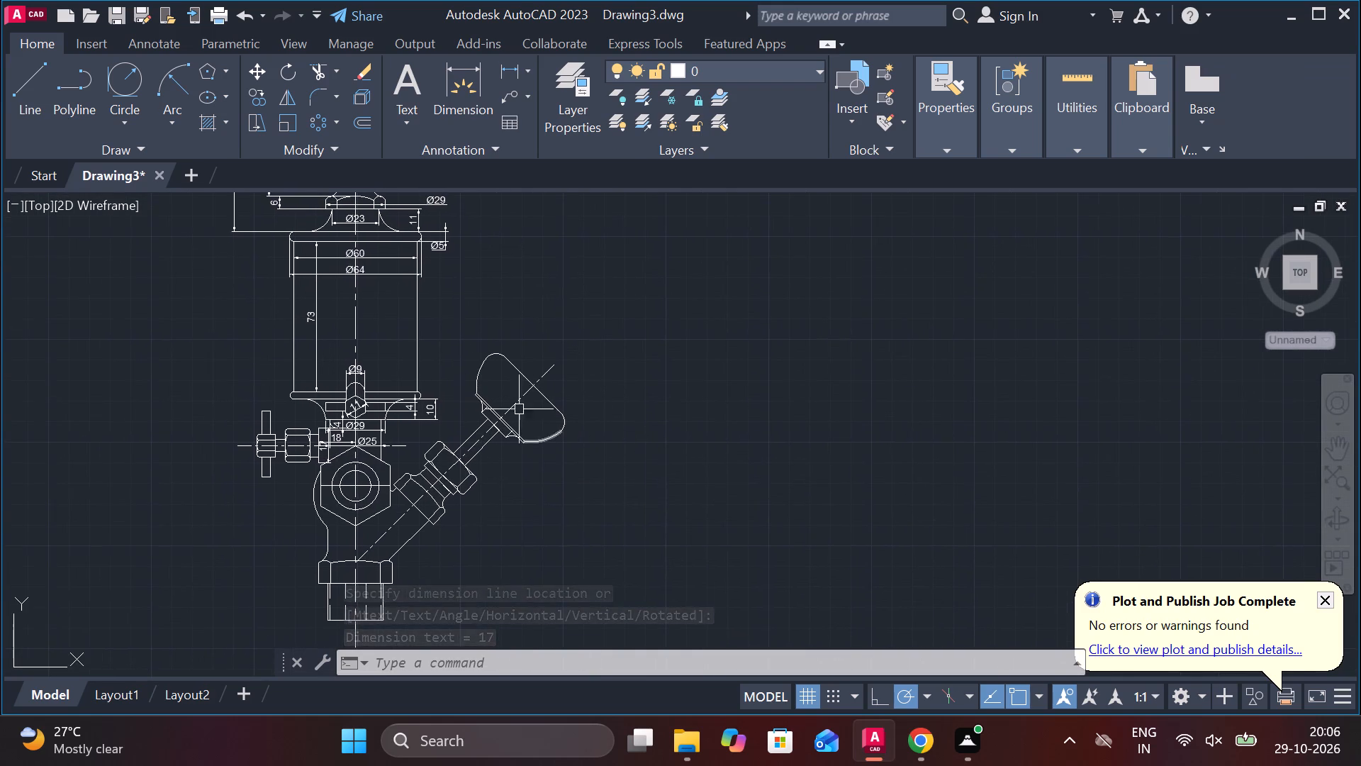
pyautogui.moveTo(509, 394); pyautogui.dragTo(566, 470, button='middle')
pyautogui.press('Escape')
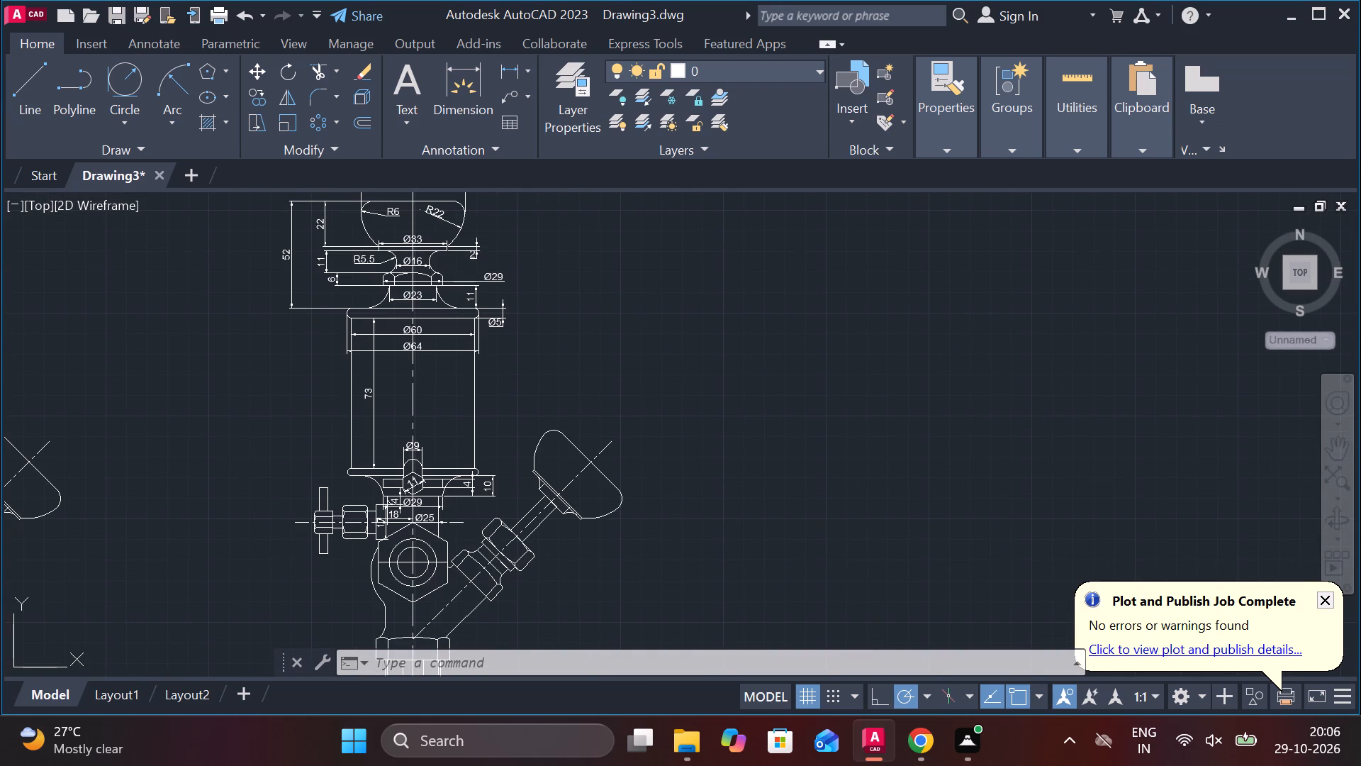
pyautogui.write('D')
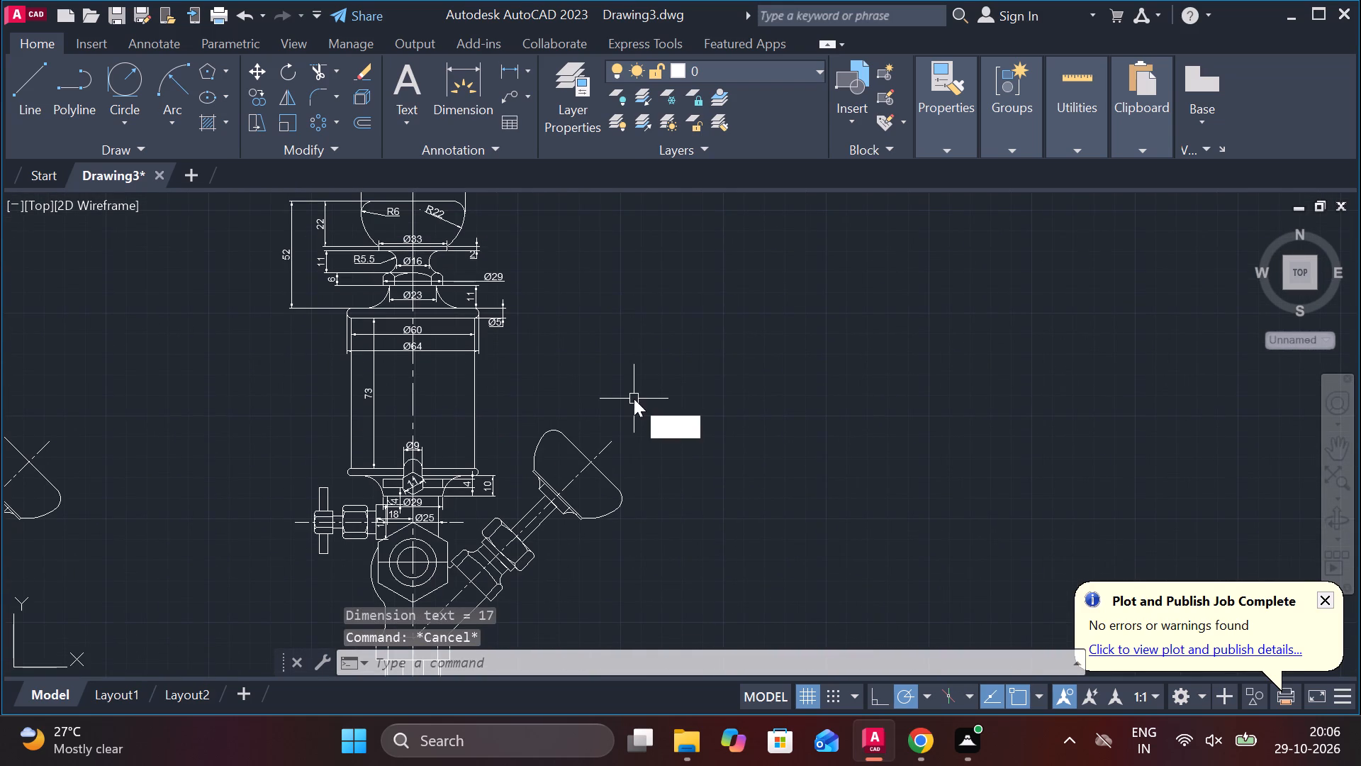
pyautogui.press('space')
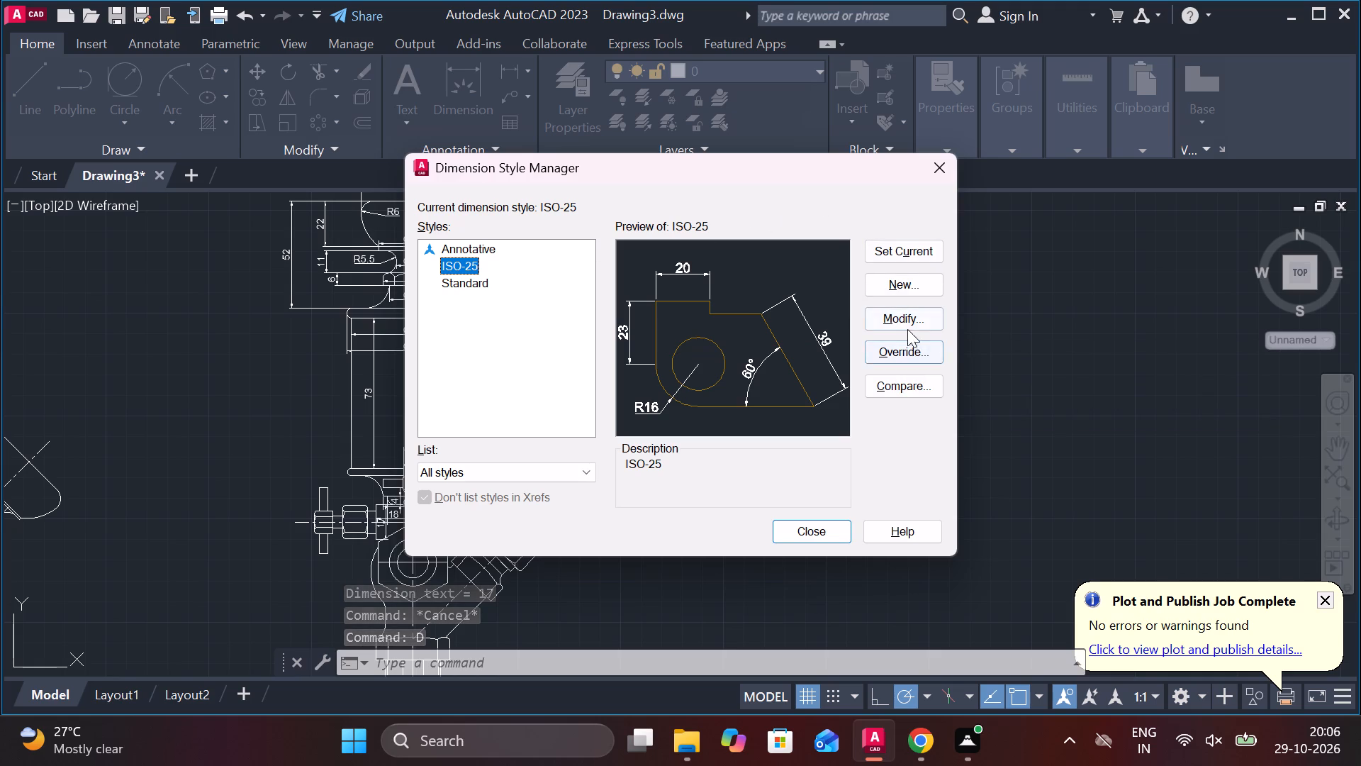
pyautogui.click(900, 322)
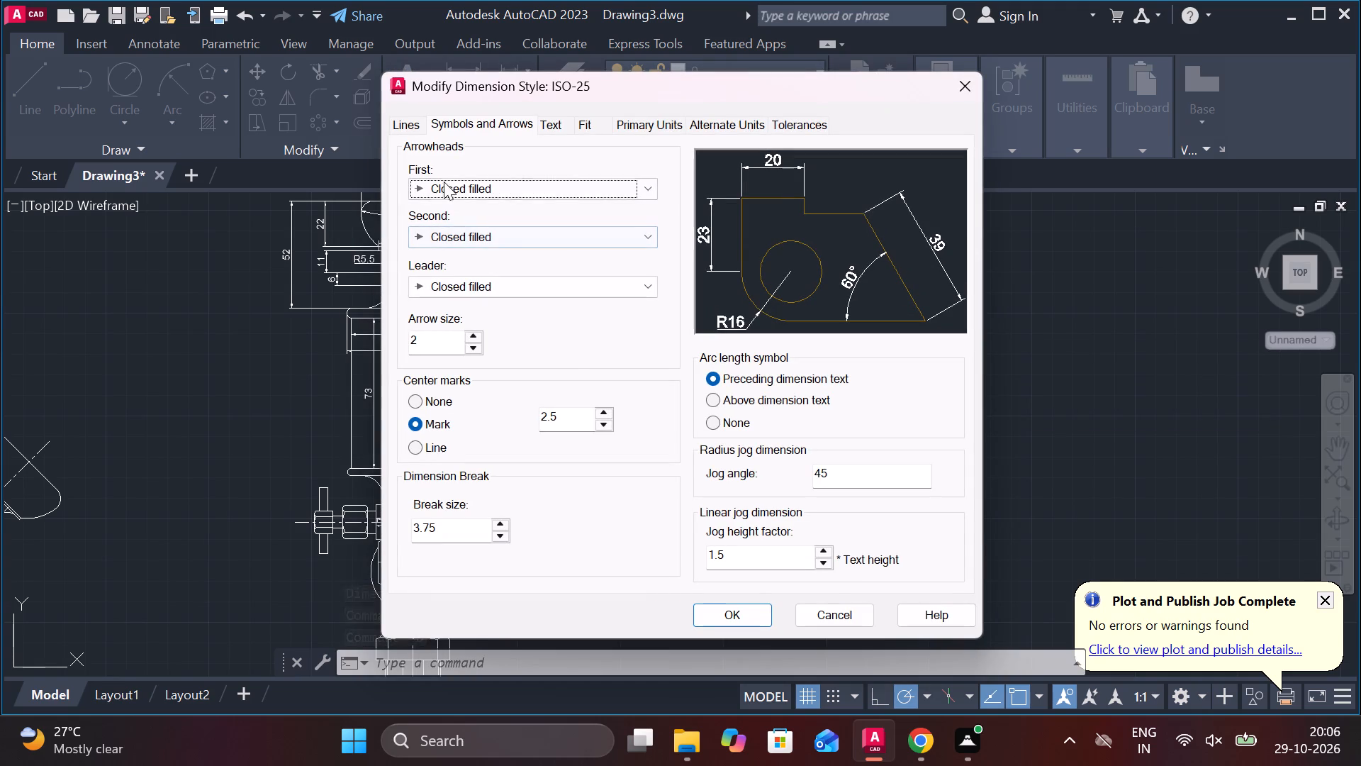
pyautogui.click(454, 126)
pyautogui.click(439, 348)
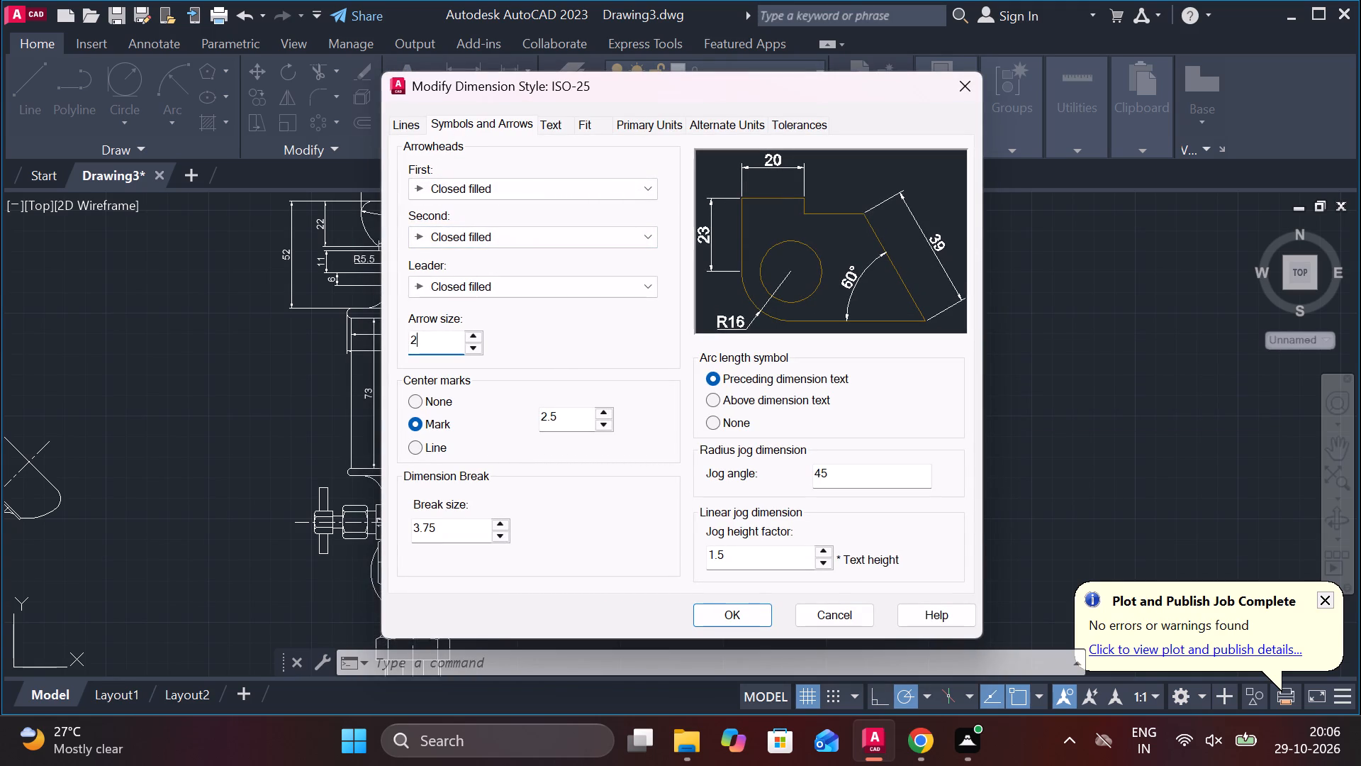
pyautogui.press('BackSpace')
pyautogui.write('1.')
pyautogui.press('5')
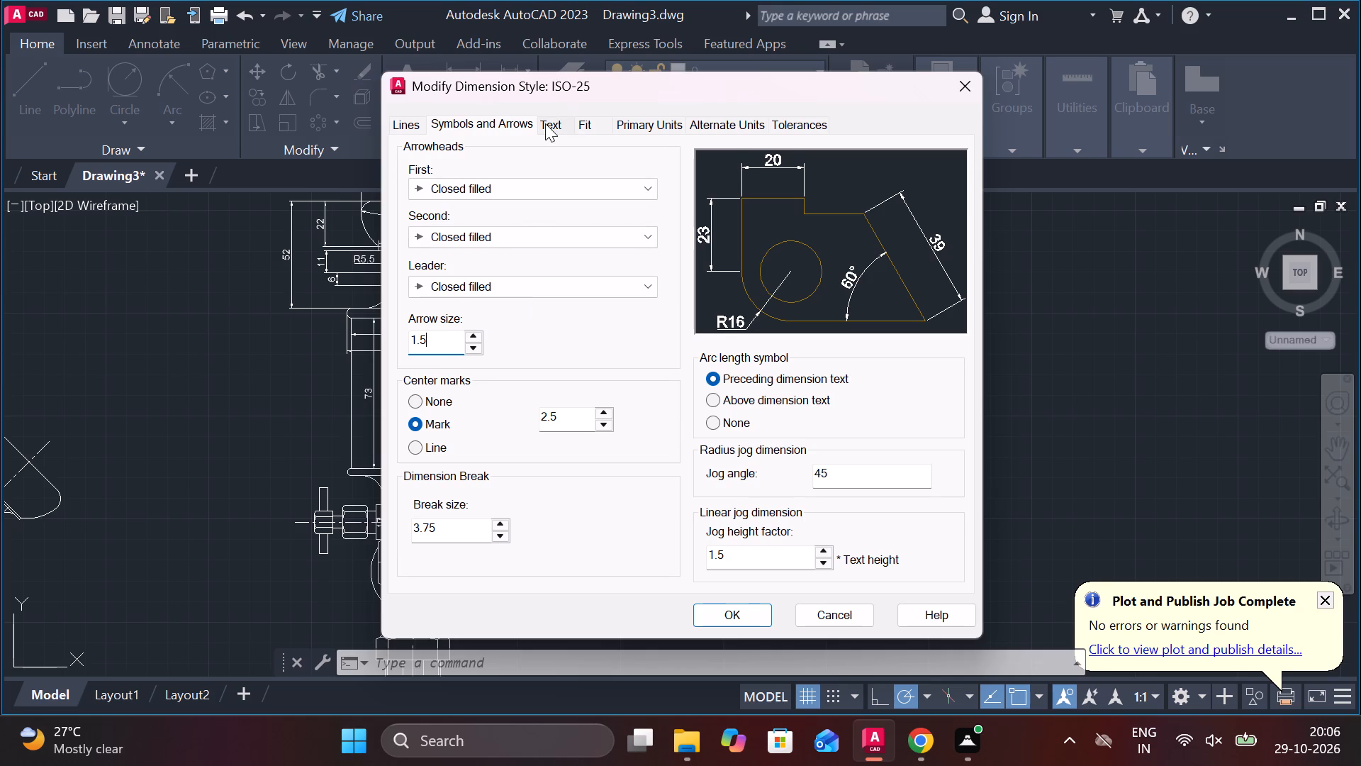
pyautogui.click(545, 123)
pyautogui.moveTo(623, 279); pyautogui.dragTo(577, 284)
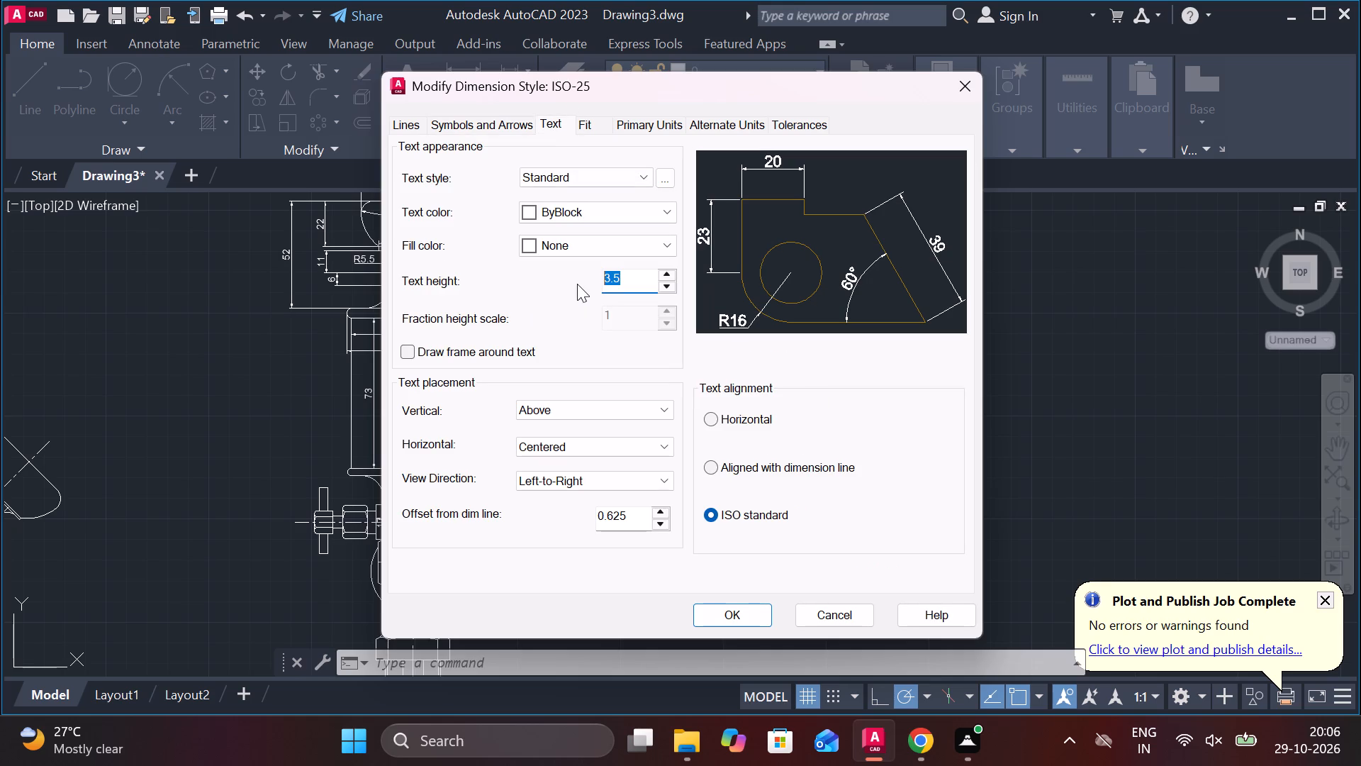
pyautogui.press('2')
pyautogui.click(732, 610)
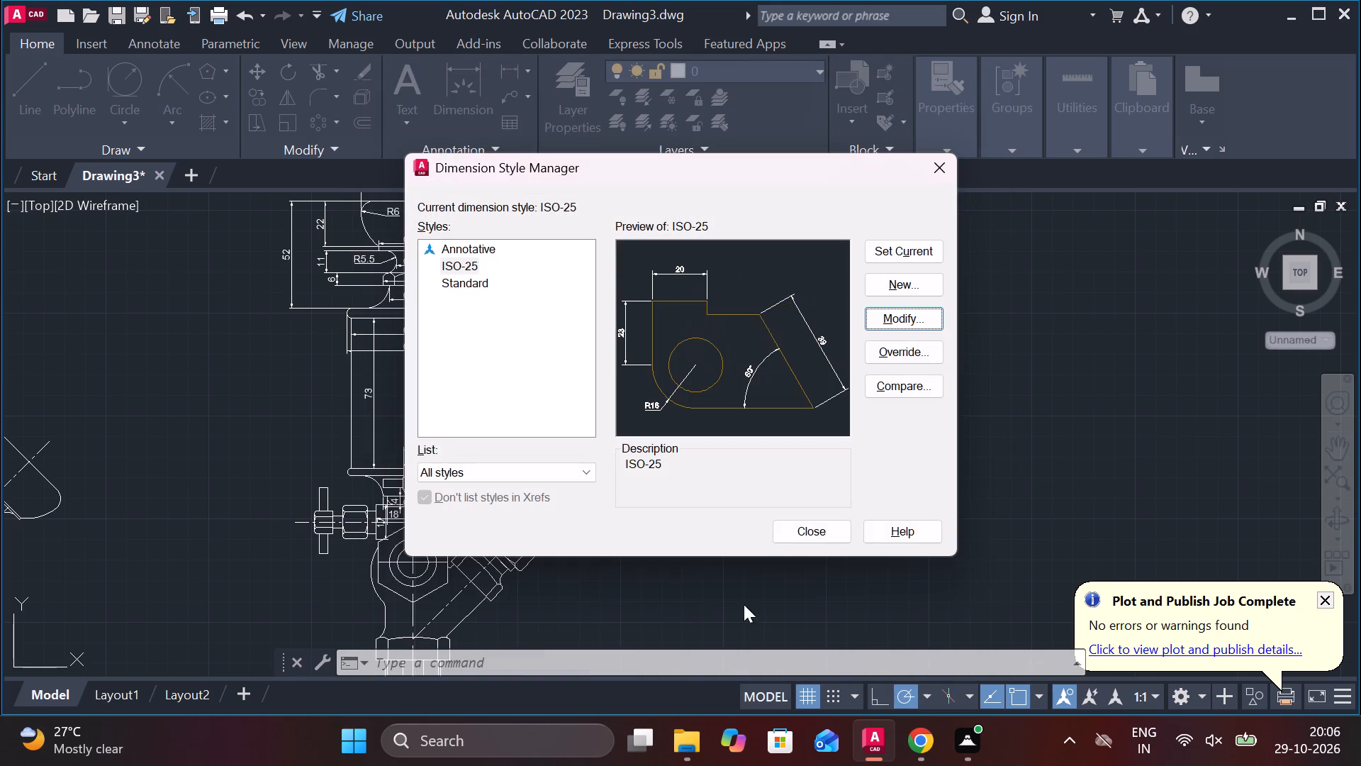
pyautogui.click(939, 239)
pyautogui.click(912, 245)
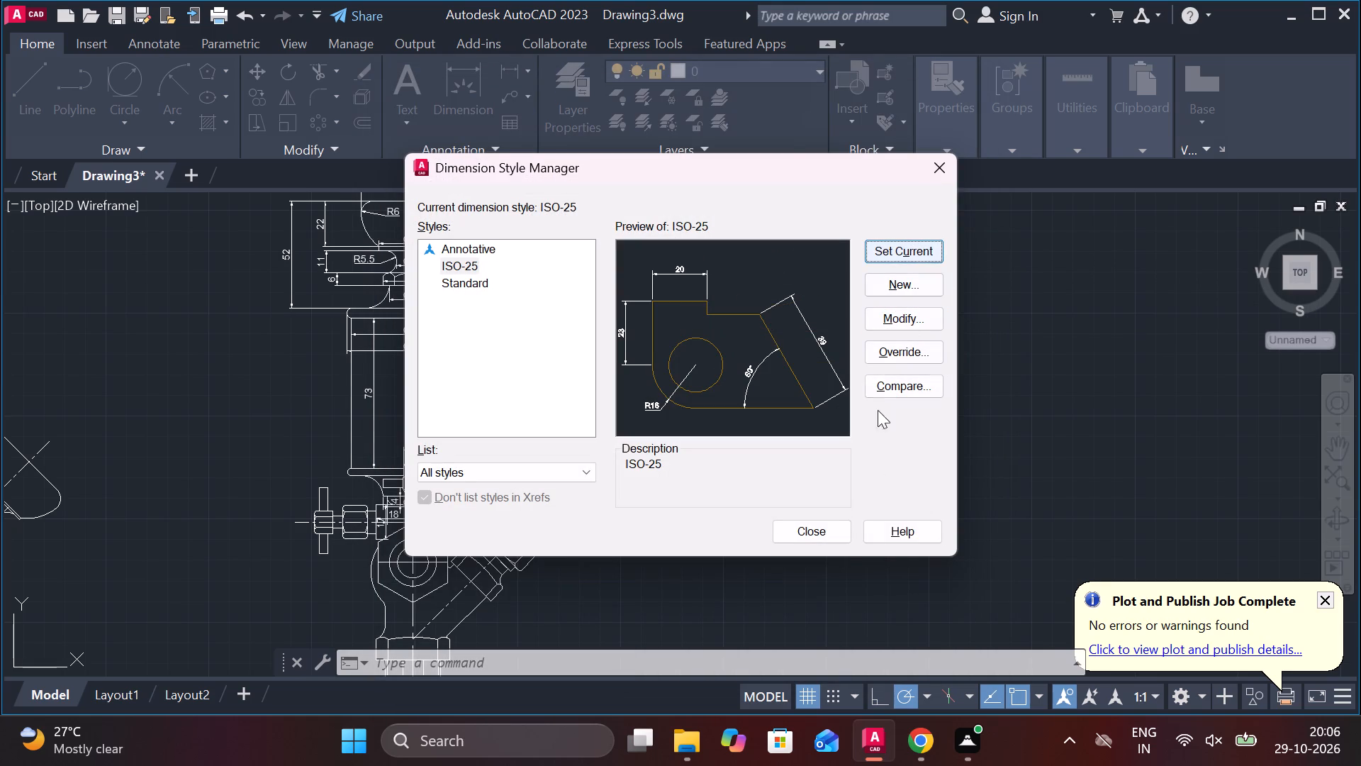
pyautogui.click(788, 532)
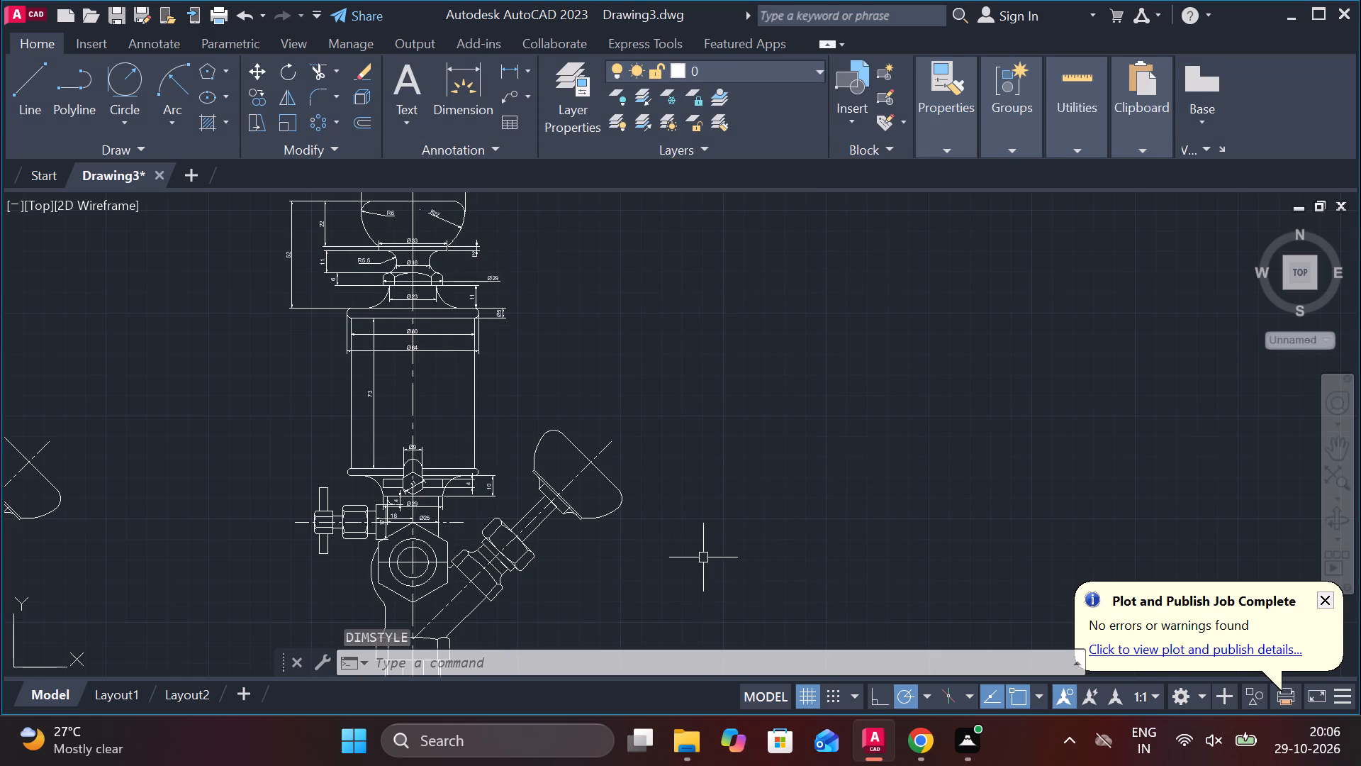
# Examine the resized dimension text and arrows on the valve body, the flared section and the top knob.
pyautogui.scroll(1, 442, 366)
pyautogui.moveTo(441, 374); pyautogui.dragTo(908, 251, button='middle')
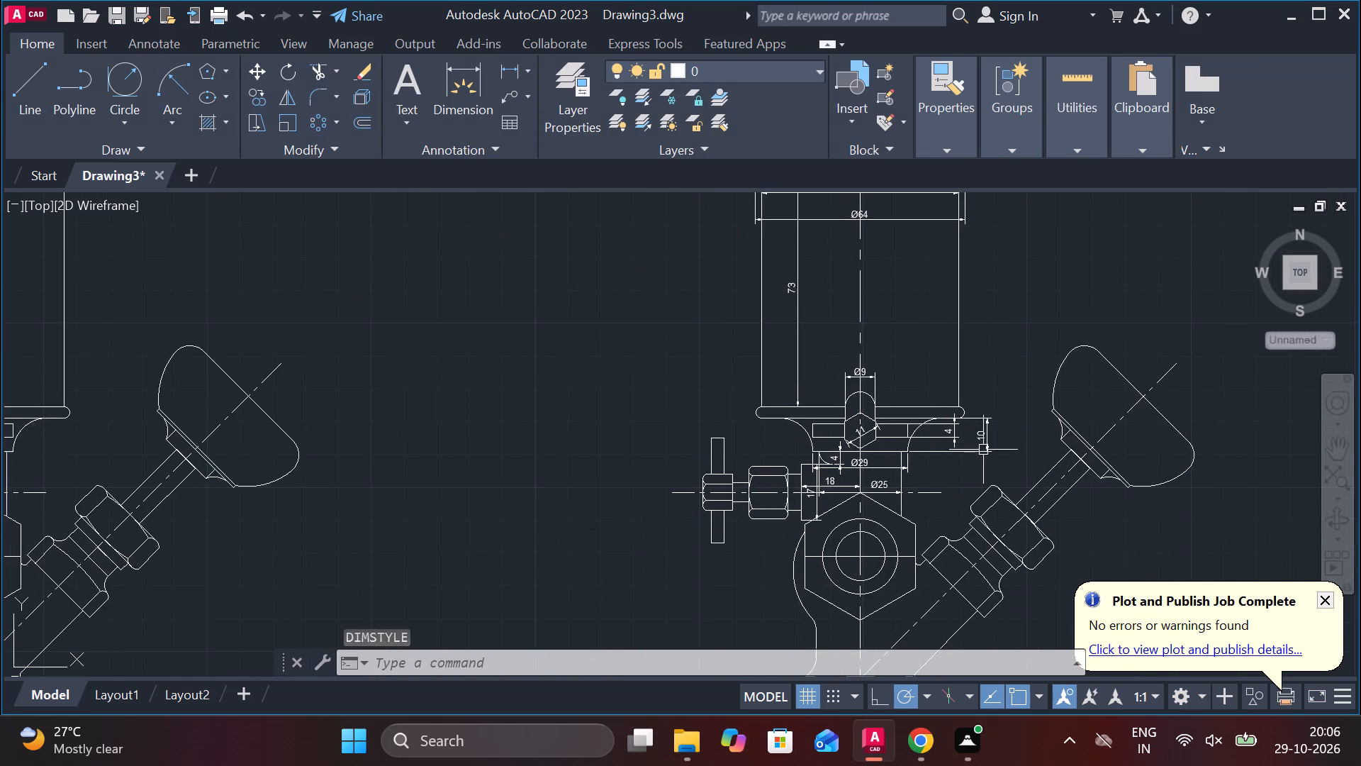
pyautogui.scroll(2, 983, 450)
pyautogui.scroll(2, 717, 460)
pyautogui.moveTo(683, 536); pyautogui.dragTo(700, 448, button='middle')
pyautogui.scroll(-1, 532, 498)
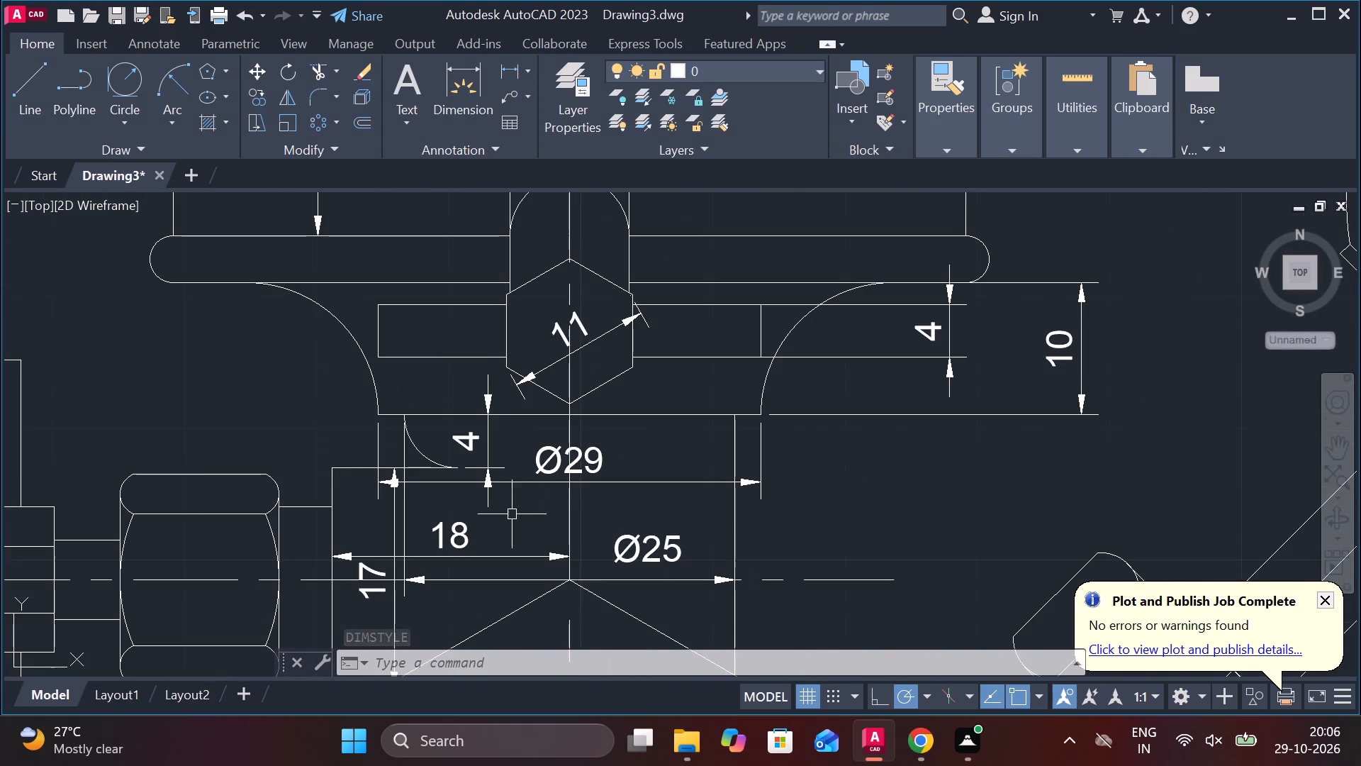
pyautogui.moveTo(509, 517); pyautogui.dragTo(559, 396, button='middle')
pyautogui.scroll(1, 481, 465)
pyautogui.scroll(-2, 614, 466)
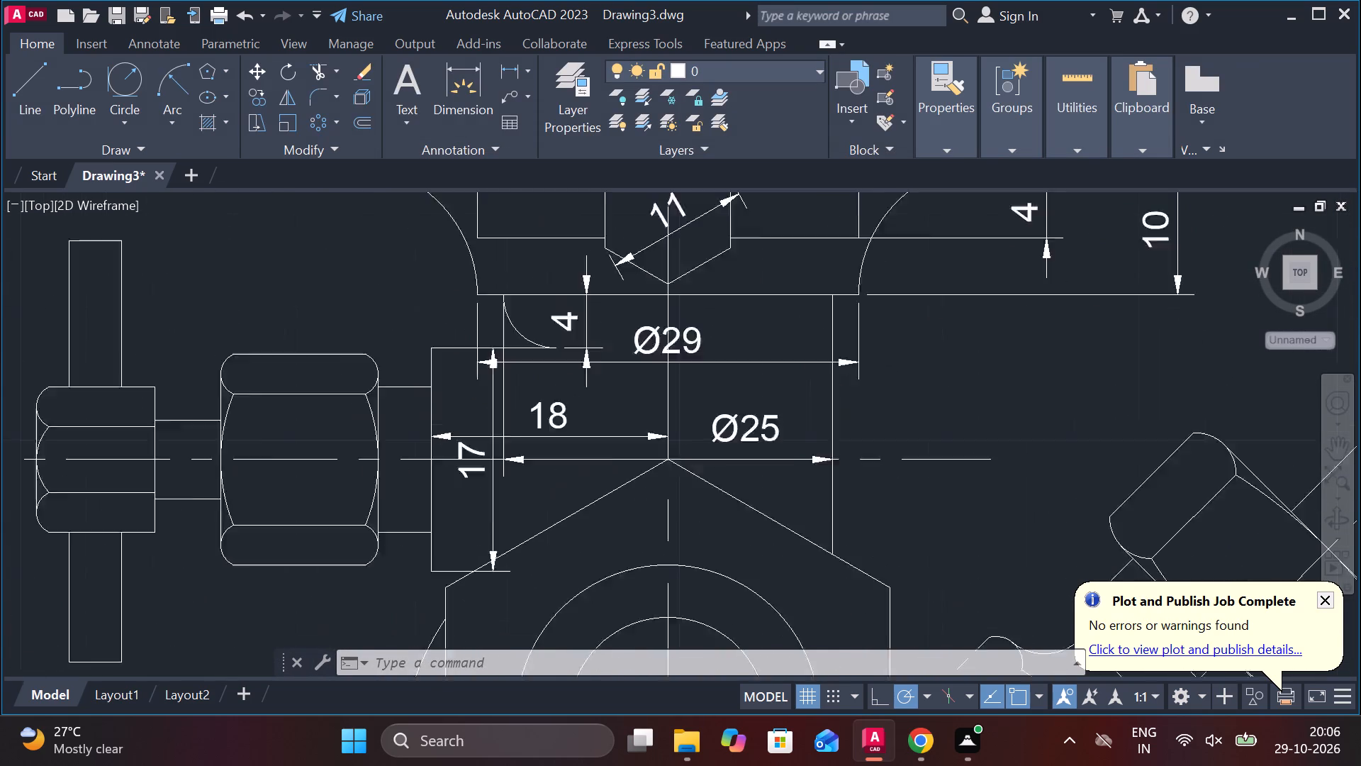
pyautogui.scroll(-1, 614, 466)
pyautogui.scroll(-2, 805, 388)
pyautogui.moveTo(825, 362); pyautogui.dragTo(762, 486, button='middle')
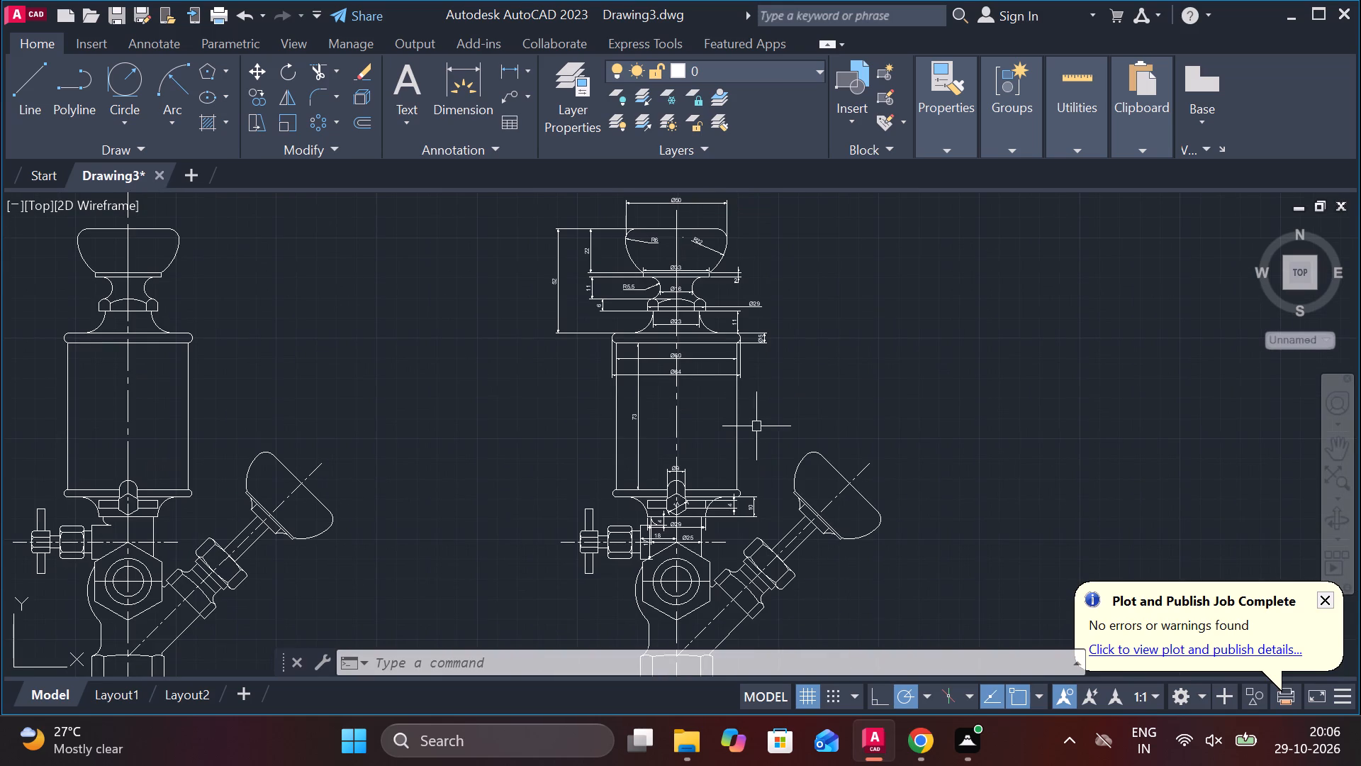
pyautogui.scroll(1, 720, 293)
pyautogui.moveTo(720, 293); pyautogui.dragTo(717, 461, button='middle')
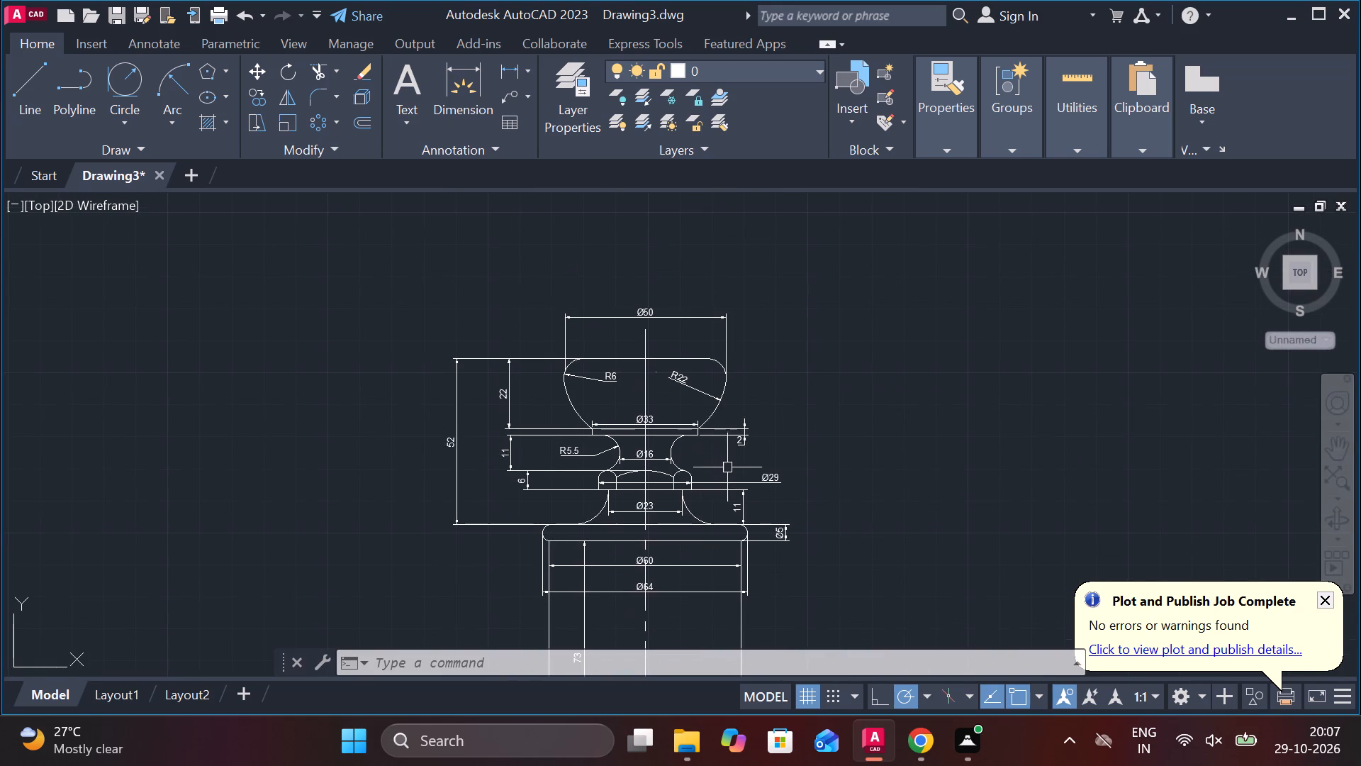
pyautogui.moveTo(734, 513); pyautogui.dragTo(676, 255, button='middle')
pyautogui.moveTo(619, 536); pyautogui.dragTo(640, 361, button='middle')
pyautogui.scroll(2, 568, 423)
pyautogui.scroll(1, 586, 531)
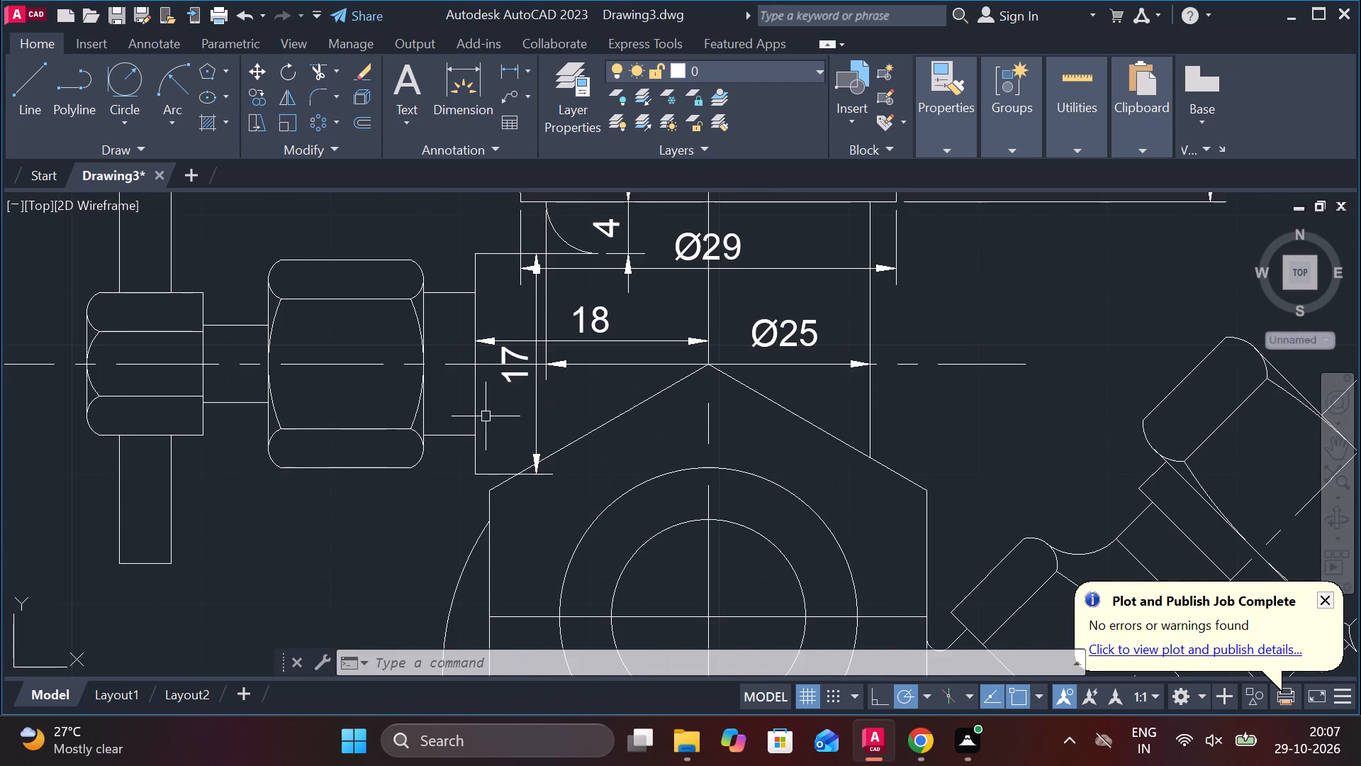
# Modify the ISO-25 dimension style to a text height of 2.5 and set it current.
pyautogui.scroll(-3, 720, 206)
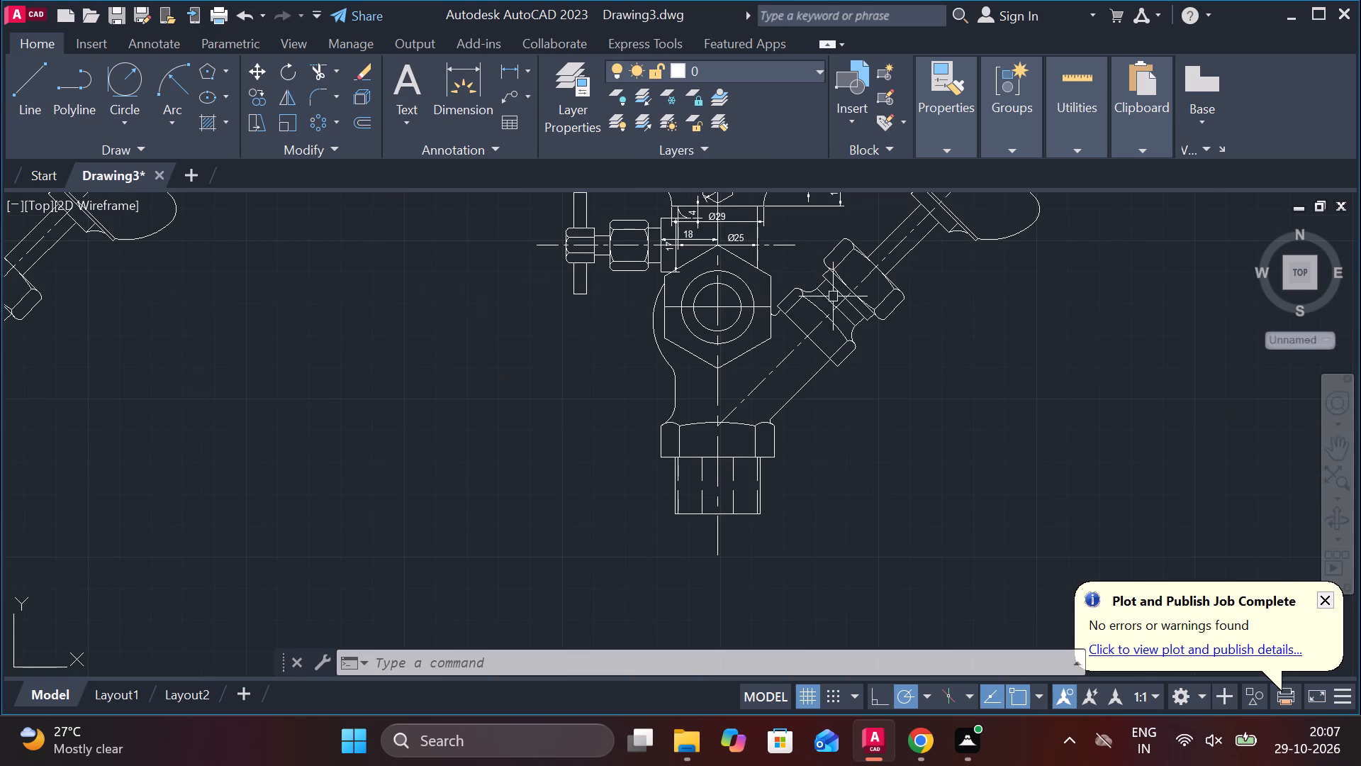
pyautogui.write('D')
pyautogui.press('space')
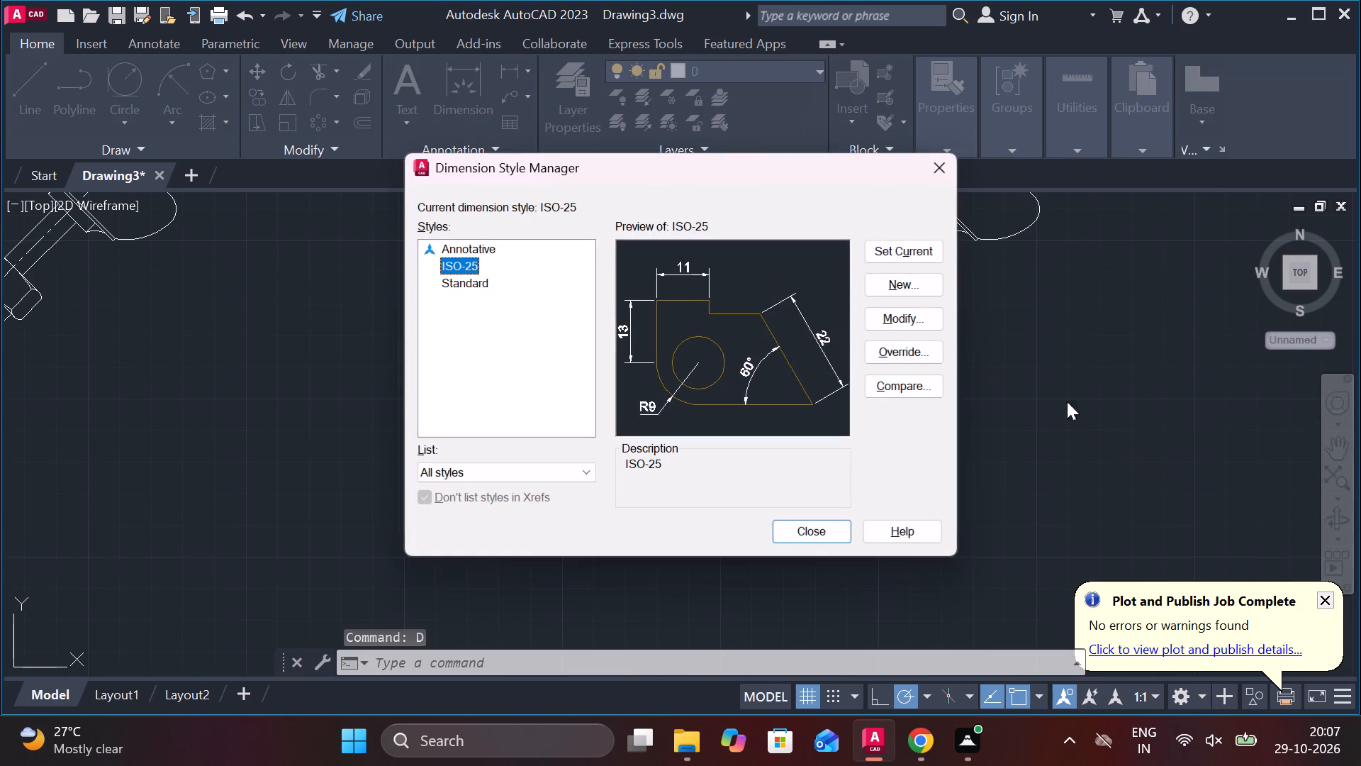
pyautogui.click(887, 318)
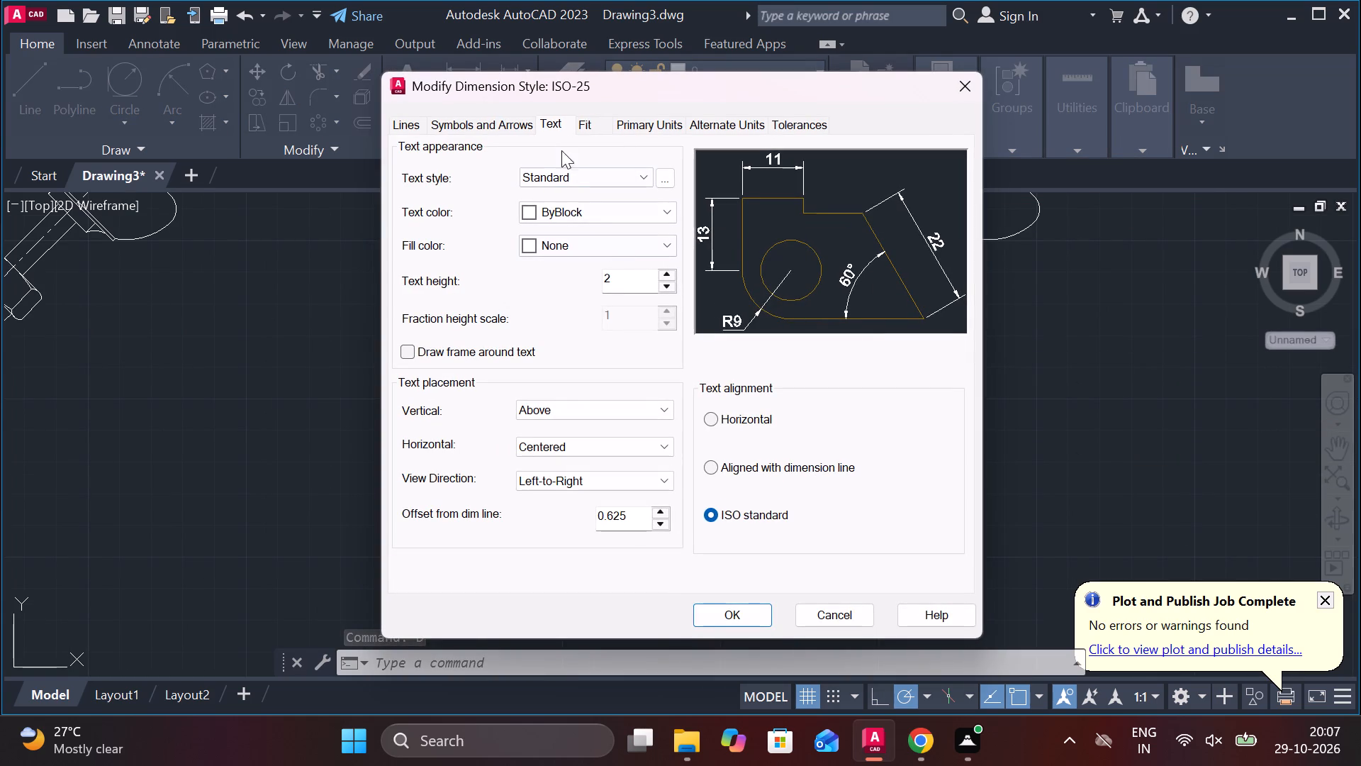
pyautogui.click(554, 125)
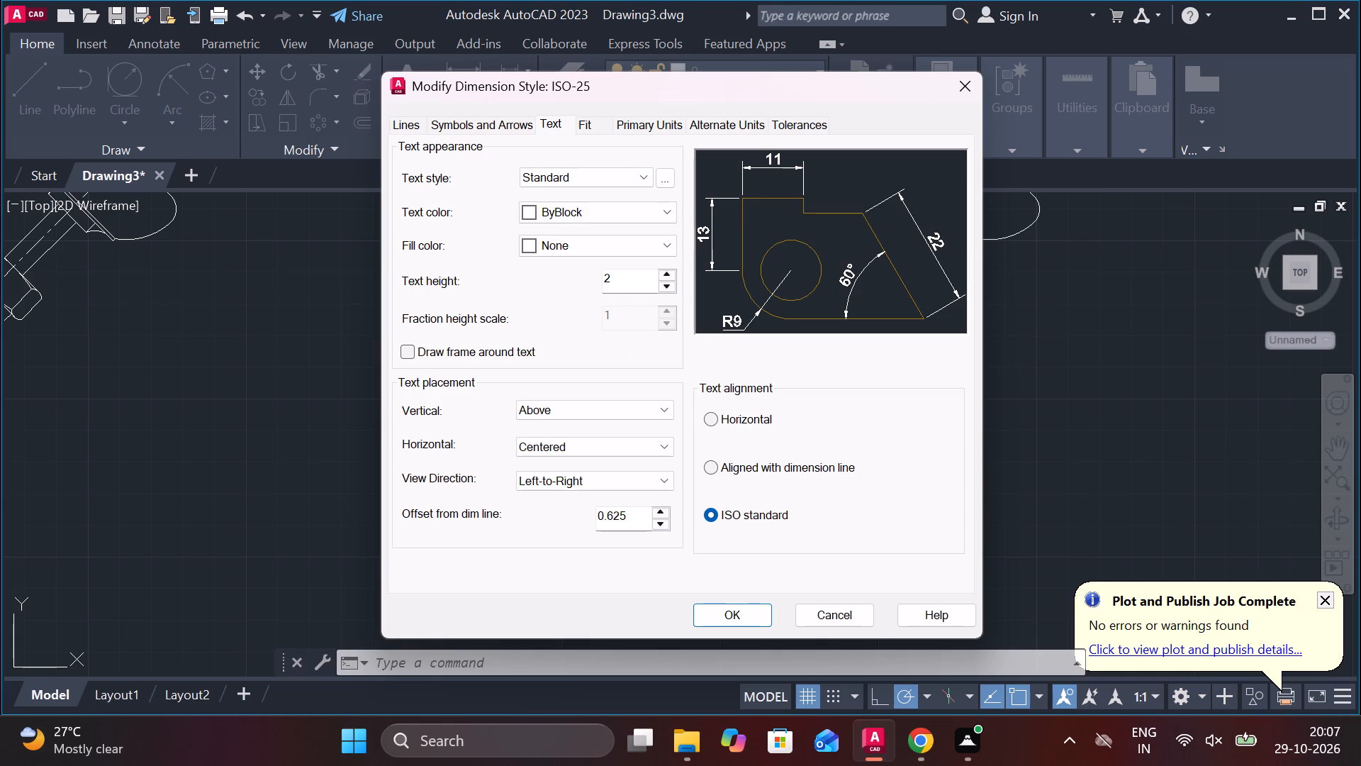
pyautogui.click(612, 277)
pyautogui.write('.5')
pyautogui.click(751, 619)
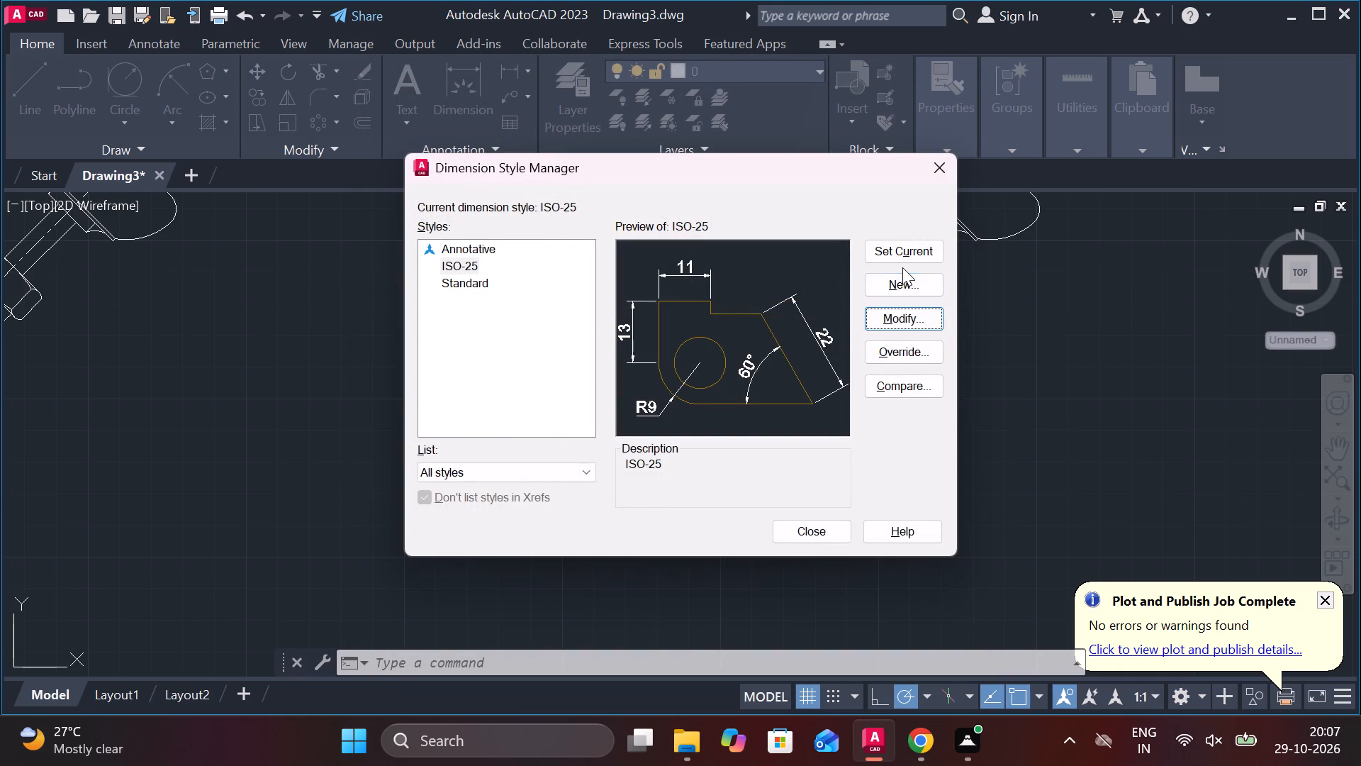
pyautogui.click(895, 260)
pyautogui.click(810, 532)
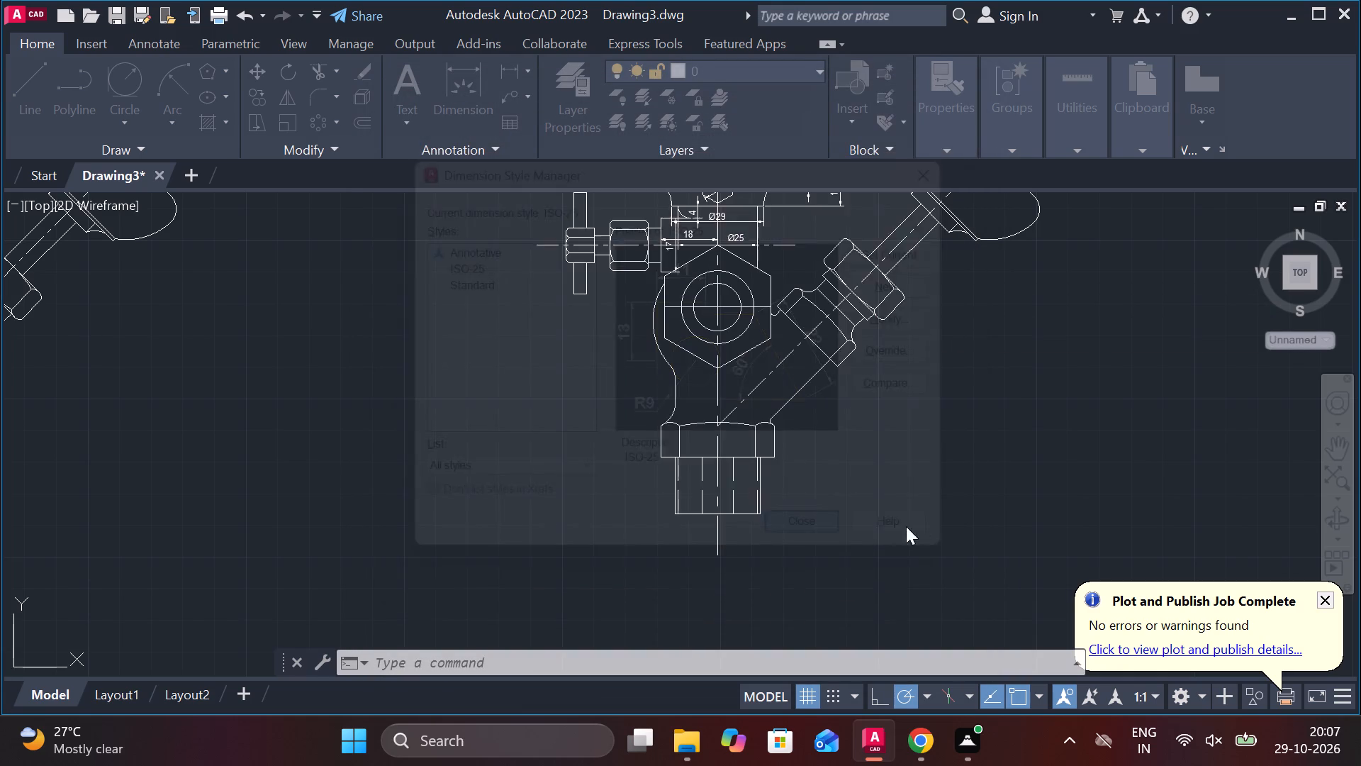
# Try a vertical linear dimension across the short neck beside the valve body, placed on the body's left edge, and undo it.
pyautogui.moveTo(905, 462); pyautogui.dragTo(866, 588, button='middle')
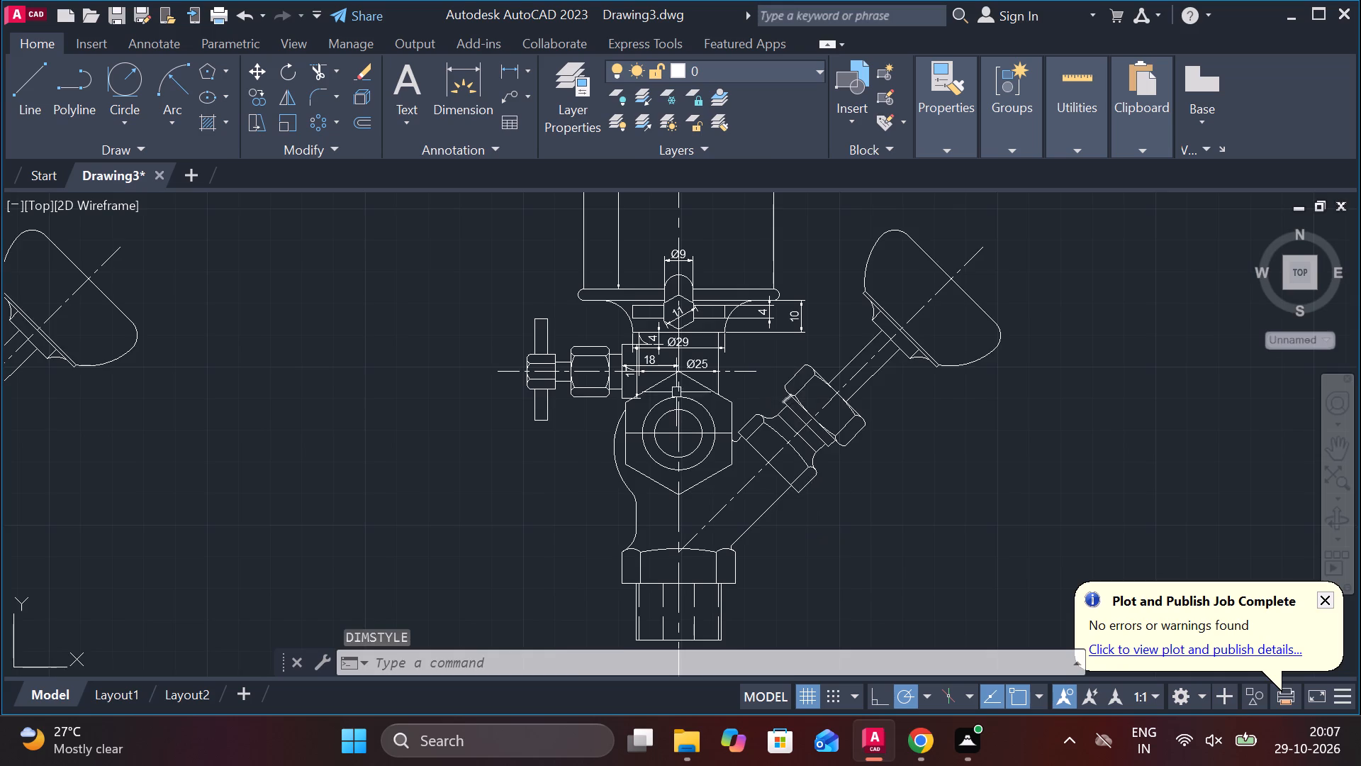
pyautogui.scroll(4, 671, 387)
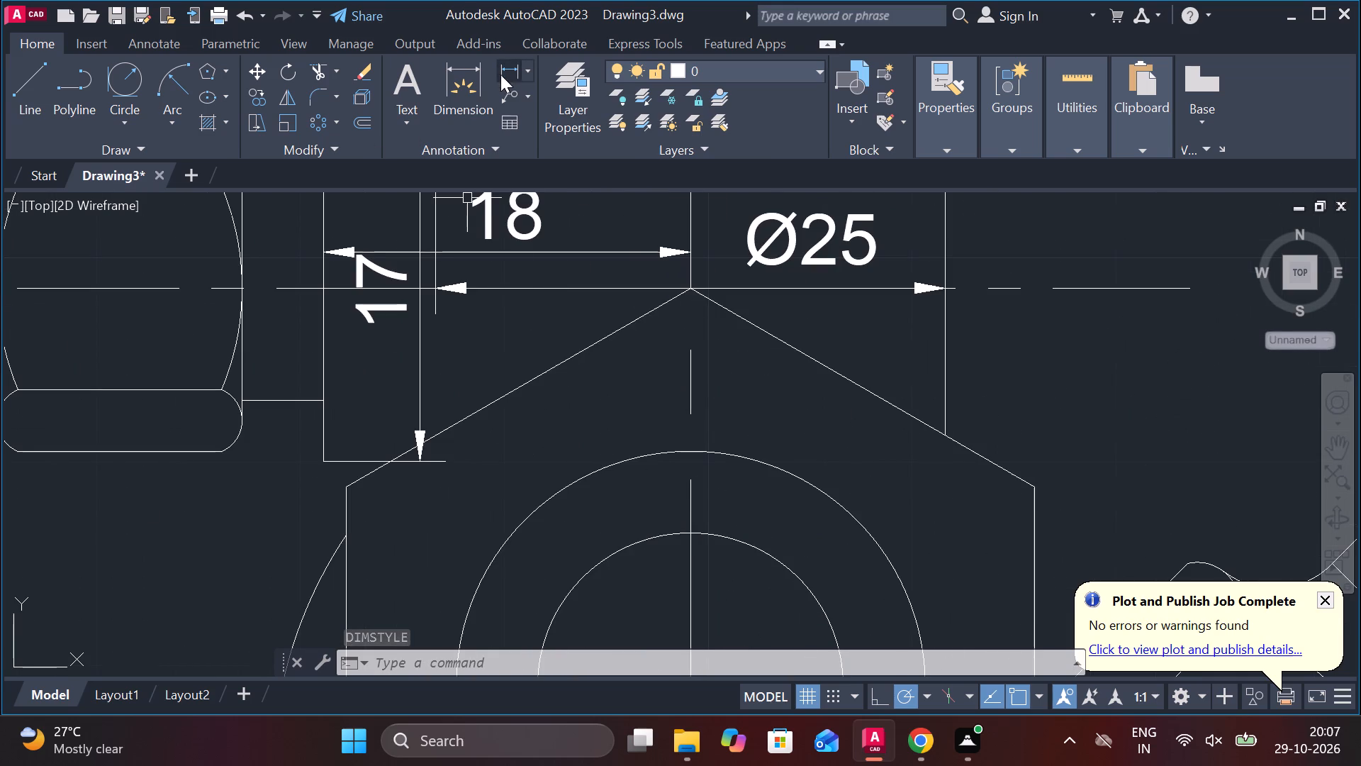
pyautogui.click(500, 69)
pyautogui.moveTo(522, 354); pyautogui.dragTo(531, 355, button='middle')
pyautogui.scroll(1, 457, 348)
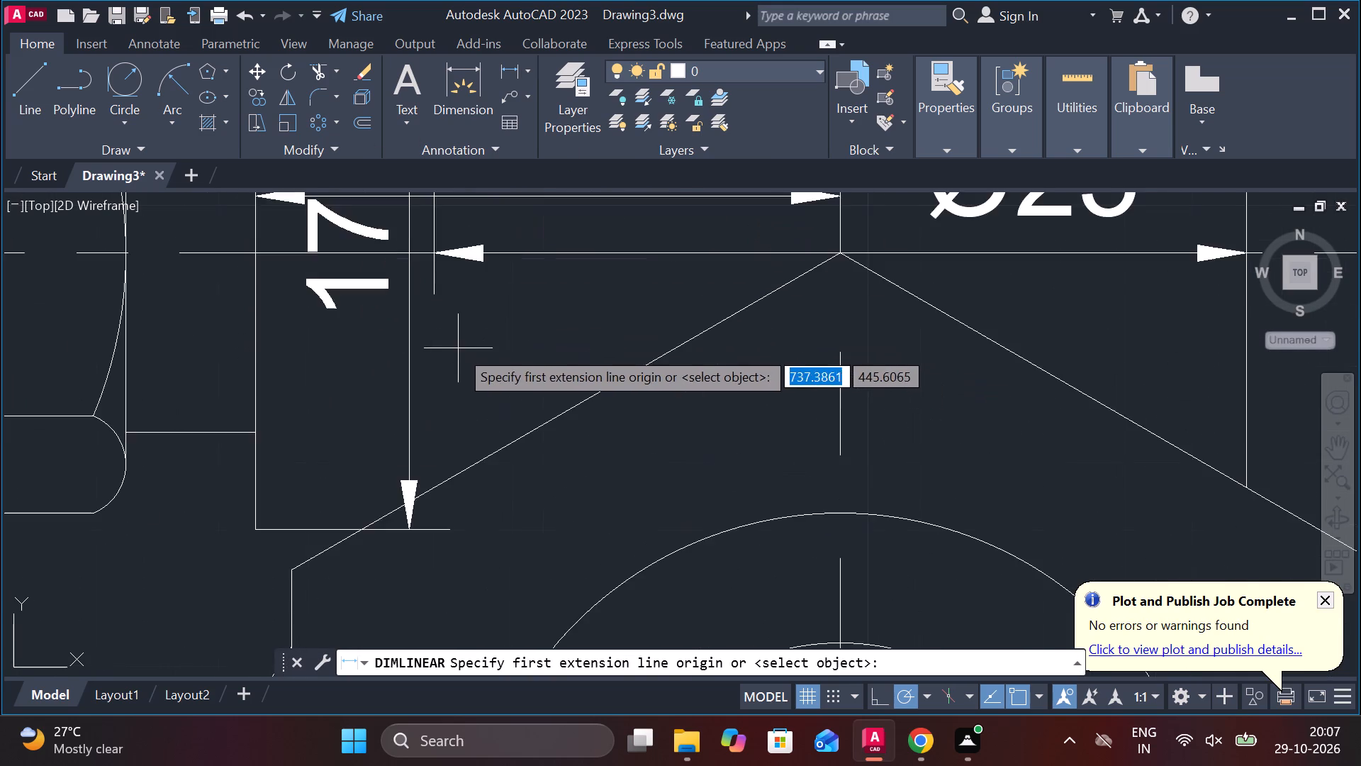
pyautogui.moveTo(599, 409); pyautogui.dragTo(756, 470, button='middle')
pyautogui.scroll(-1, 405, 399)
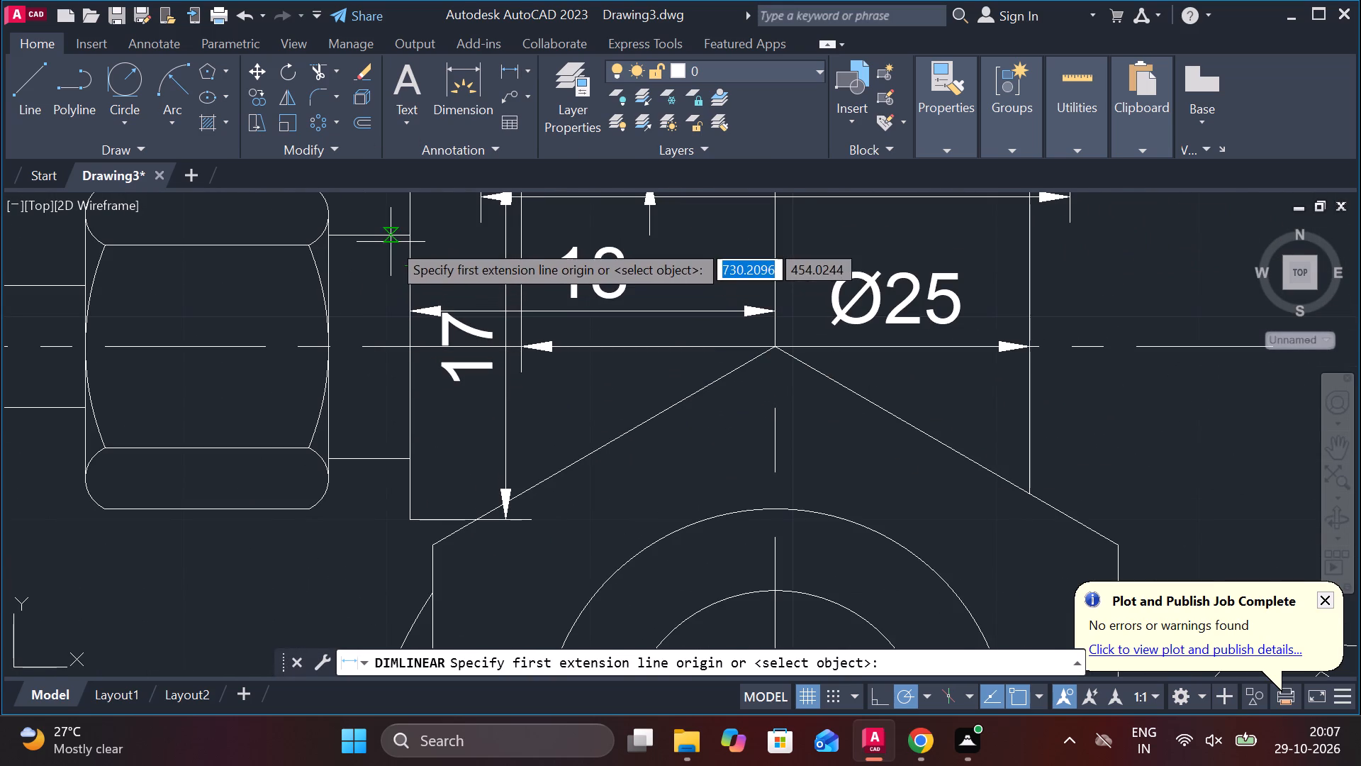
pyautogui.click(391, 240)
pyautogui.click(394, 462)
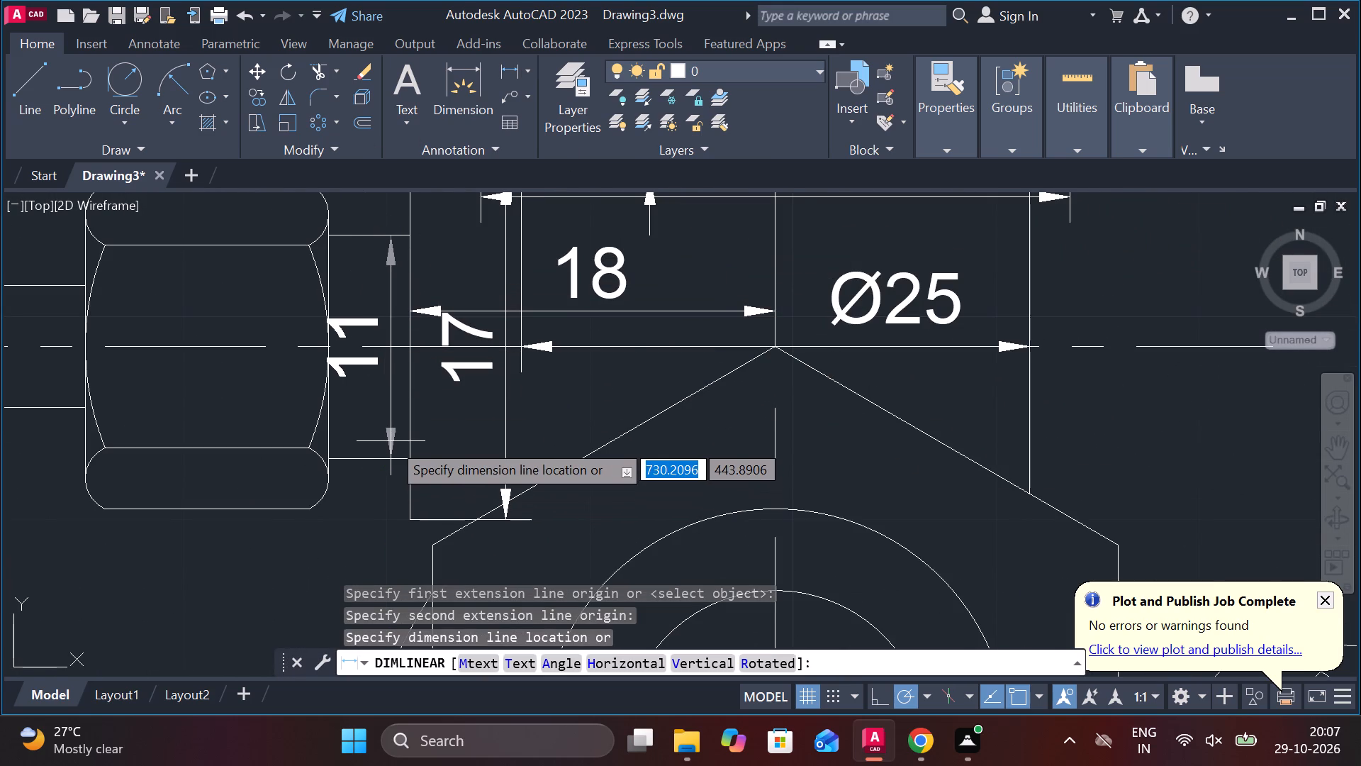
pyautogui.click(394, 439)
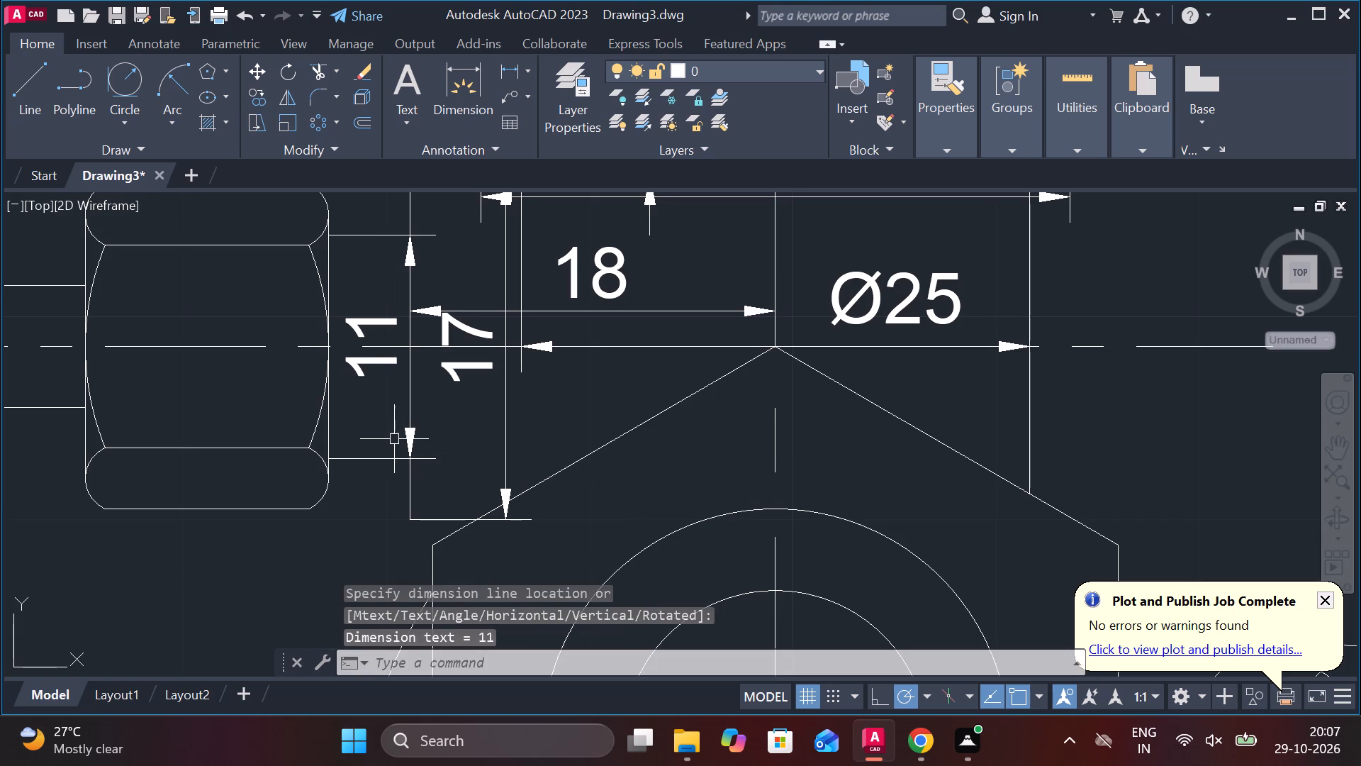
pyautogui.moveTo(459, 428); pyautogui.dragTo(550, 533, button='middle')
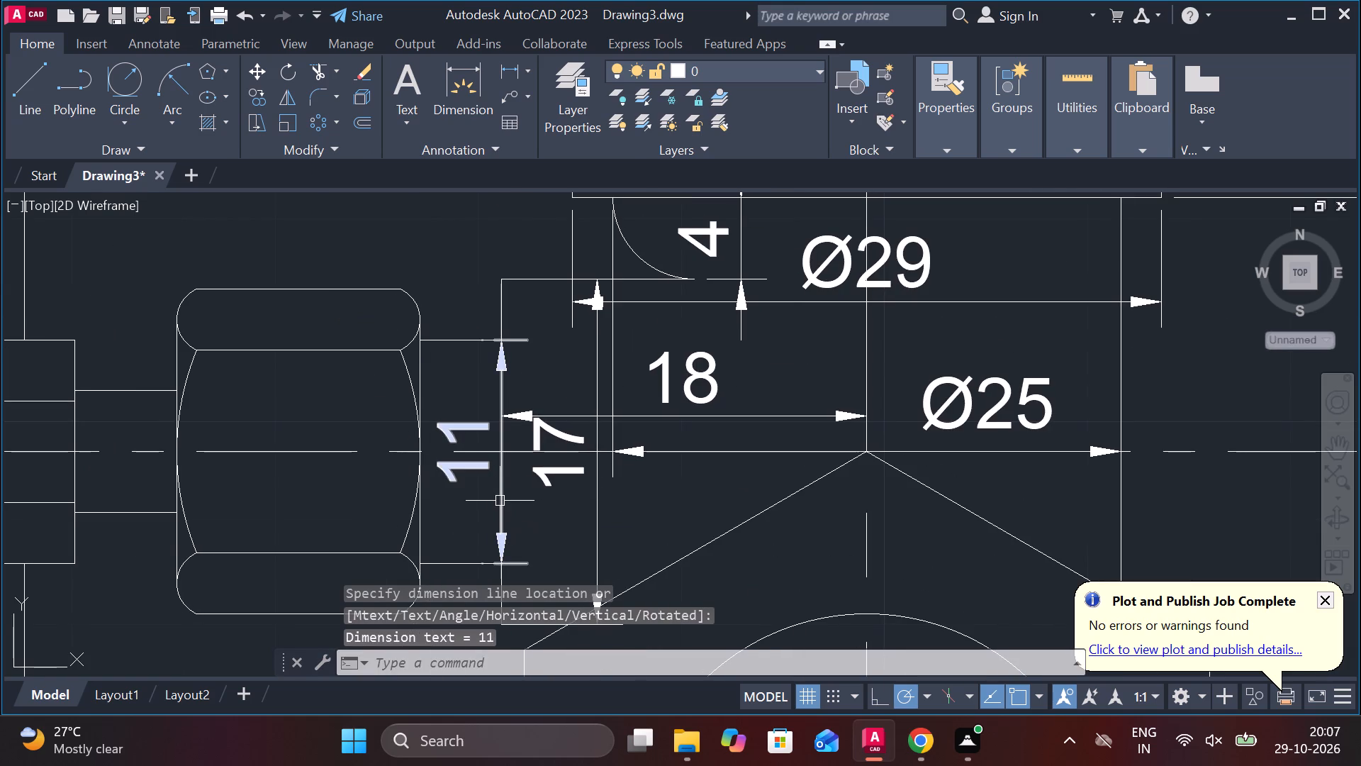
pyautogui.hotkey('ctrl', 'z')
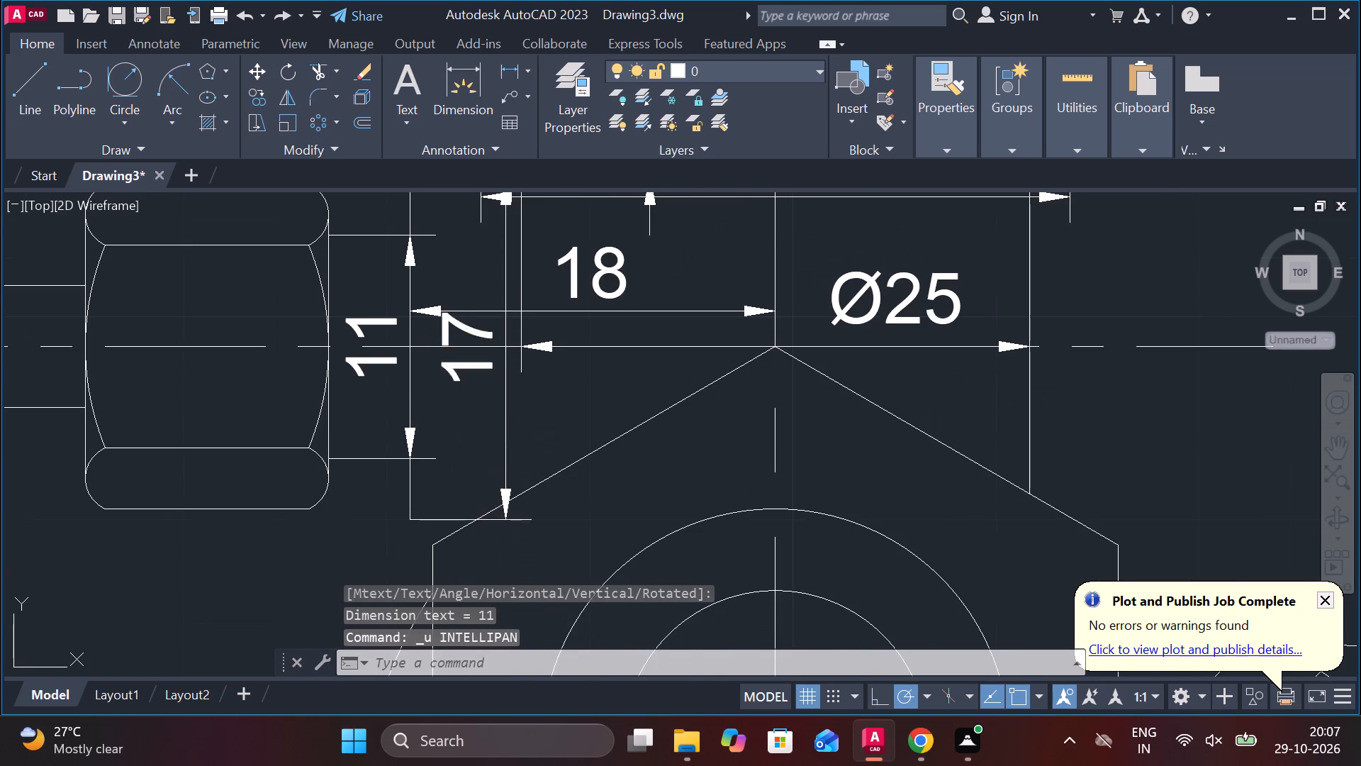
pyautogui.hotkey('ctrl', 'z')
# Add linear dimensions to the short neck between the large hex nut and valve body: height inside the neck, length above it.
pyautogui.scroll(-2, 483, 431)
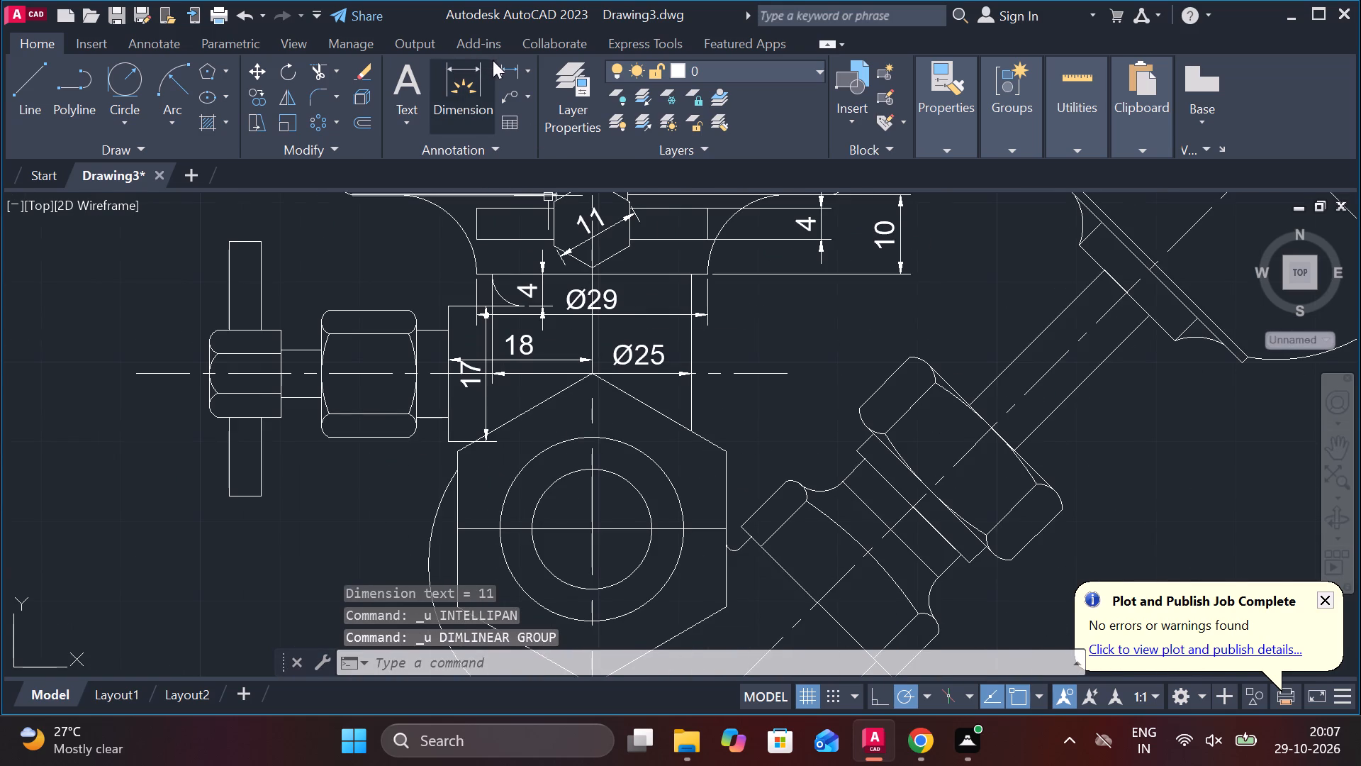
pyautogui.click(503, 65)
pyautogui.scroll(3, 442, 377)
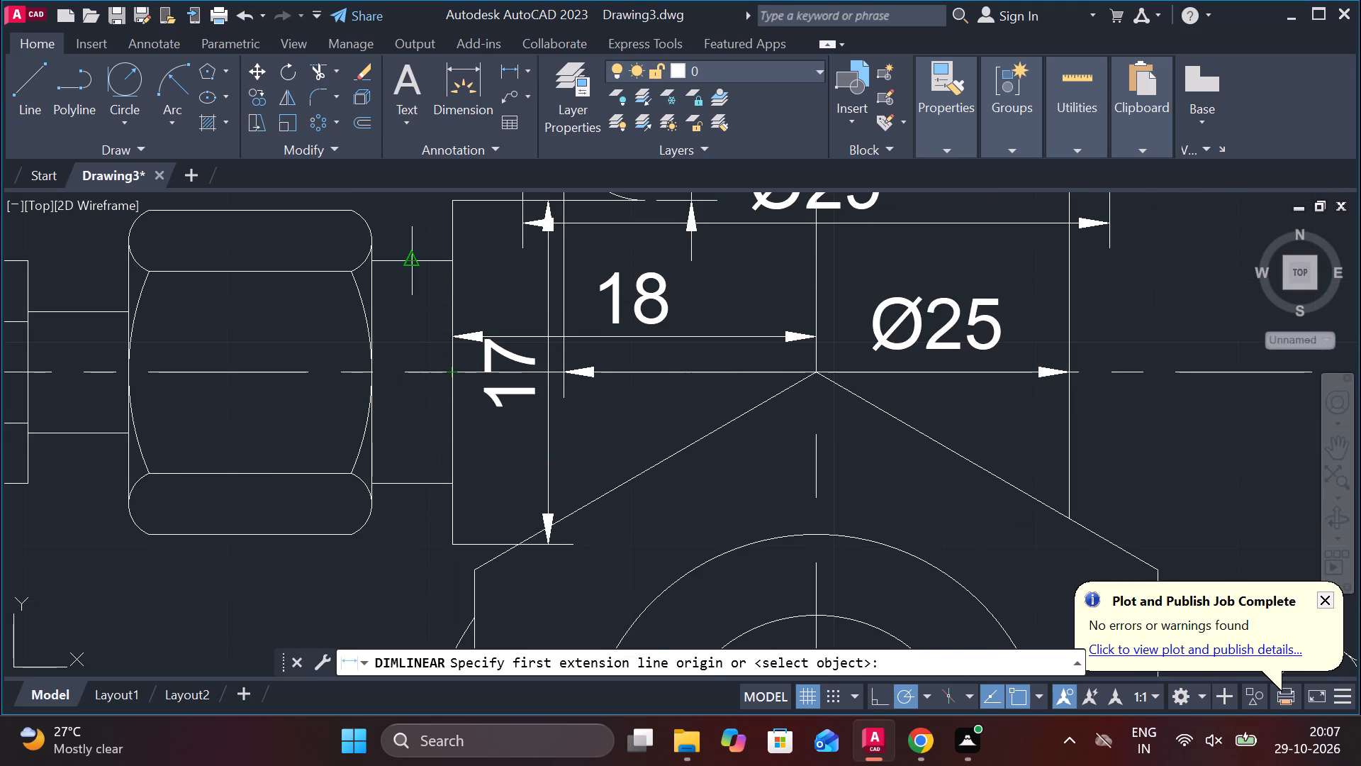
pyautogui.click(410, 475)
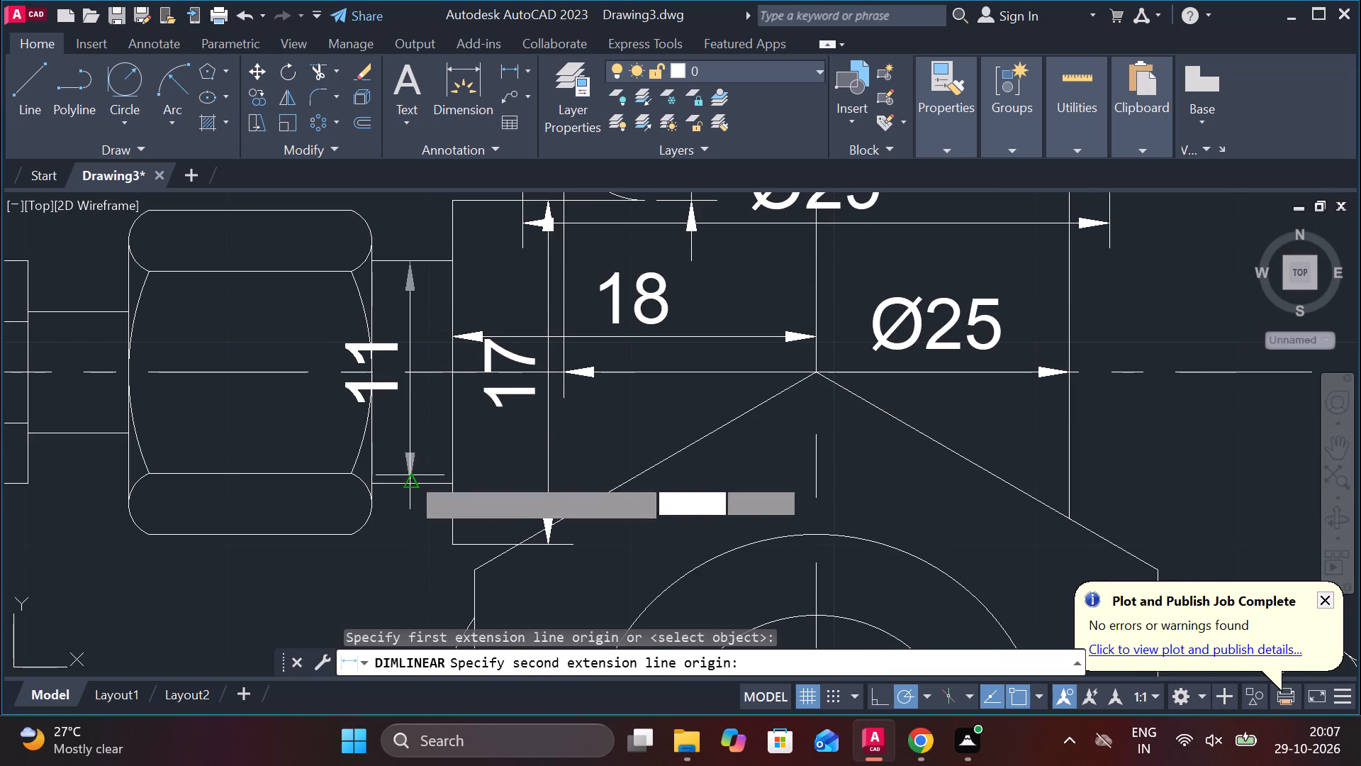
pyautogui.click(396, 418)
pyautogui.scroll(-1, 455, 418)
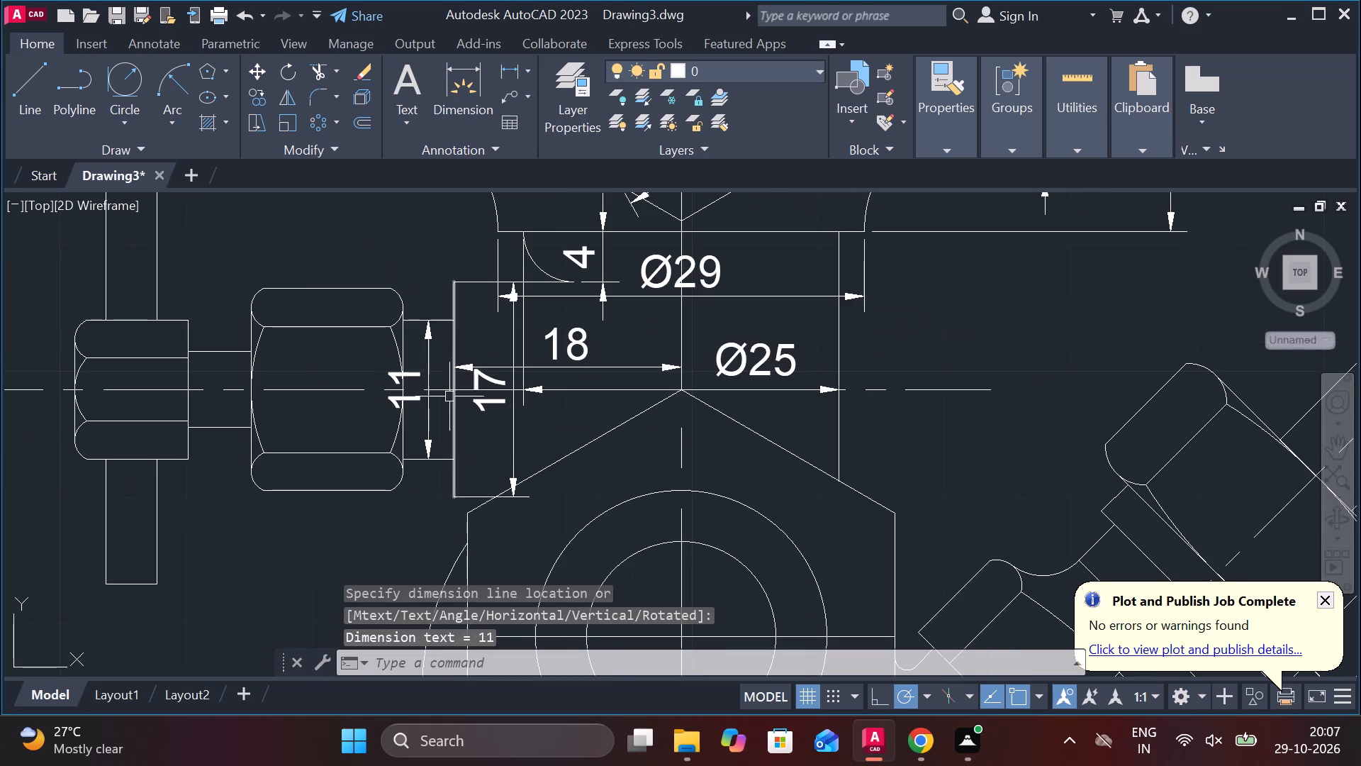
pyautogui.press('space')
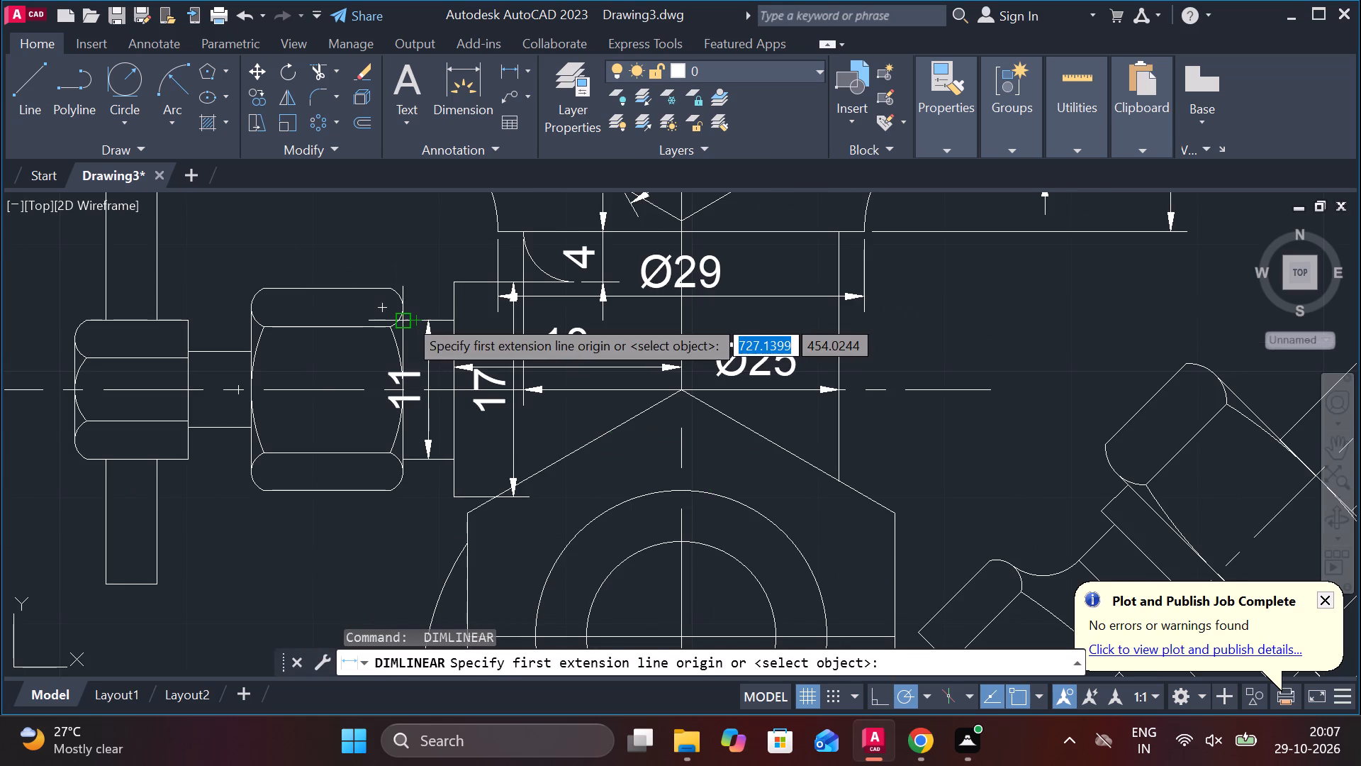
pyautogui.click(407, 317)
pyautogui.click(447, 318)
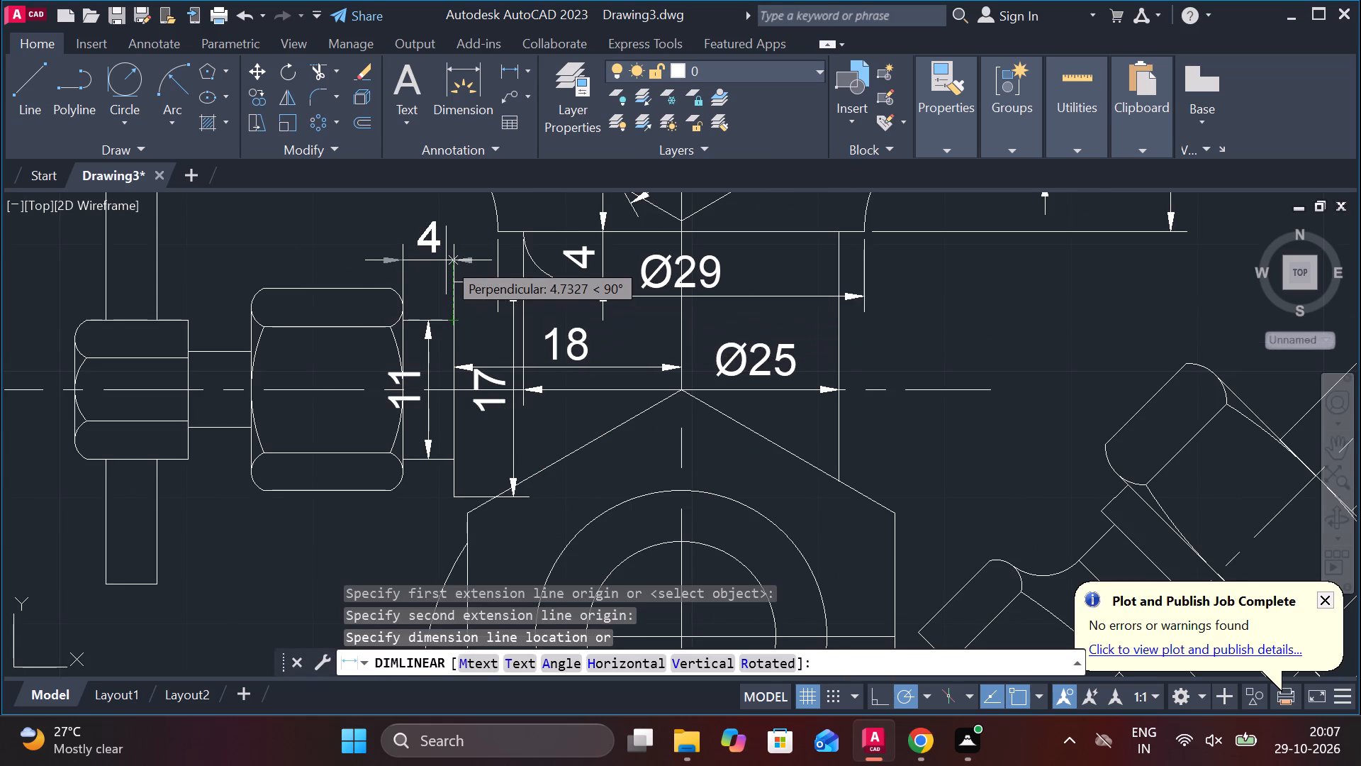
pyautogui.click(446, 260)
# Add linear dimensions to the large hex nut: its width above the neck's length dimension, and its overall height through the nut's middle.
pyautogui.moveTo(491, 365); pyautogui.dragTo(658, 424, button='middle')
pyautogui.press('space')
pyautogui.click(410, 391)
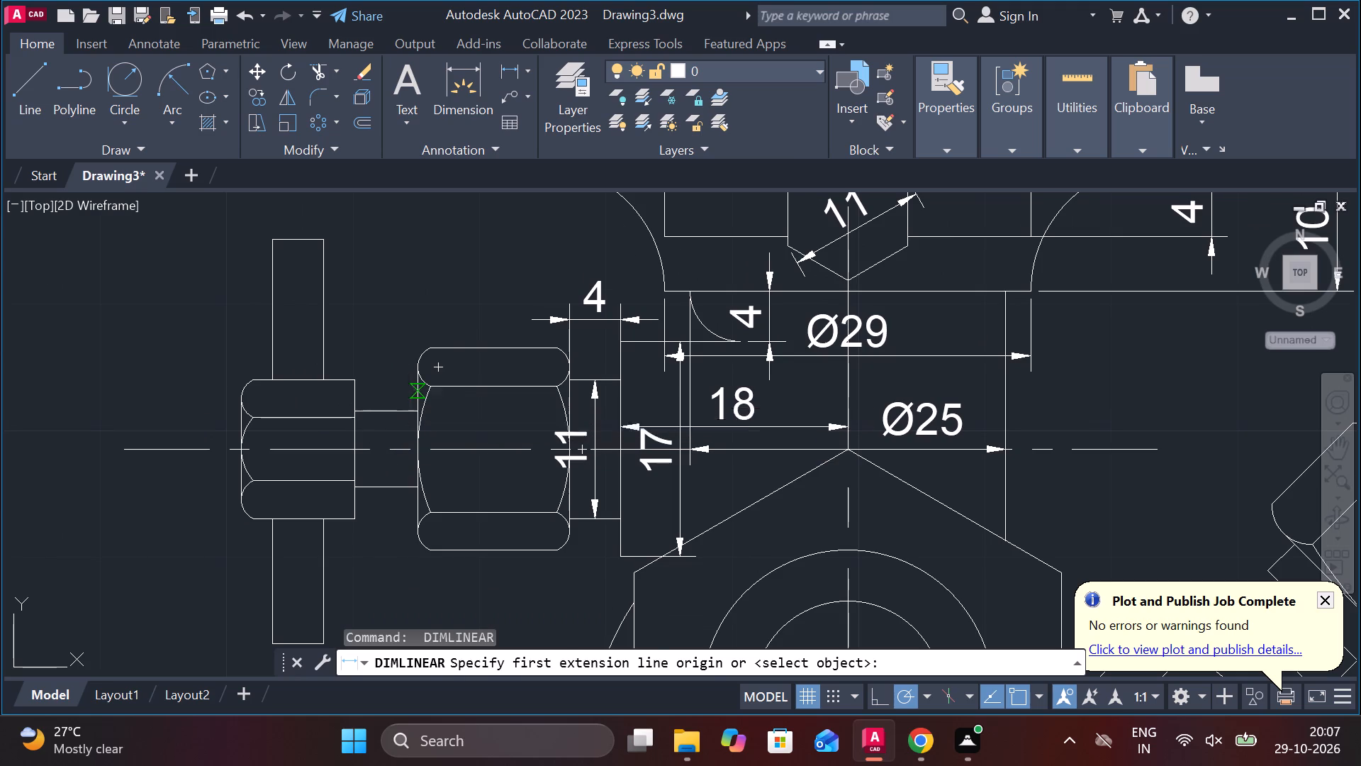
pyautogui.click(581, 344)
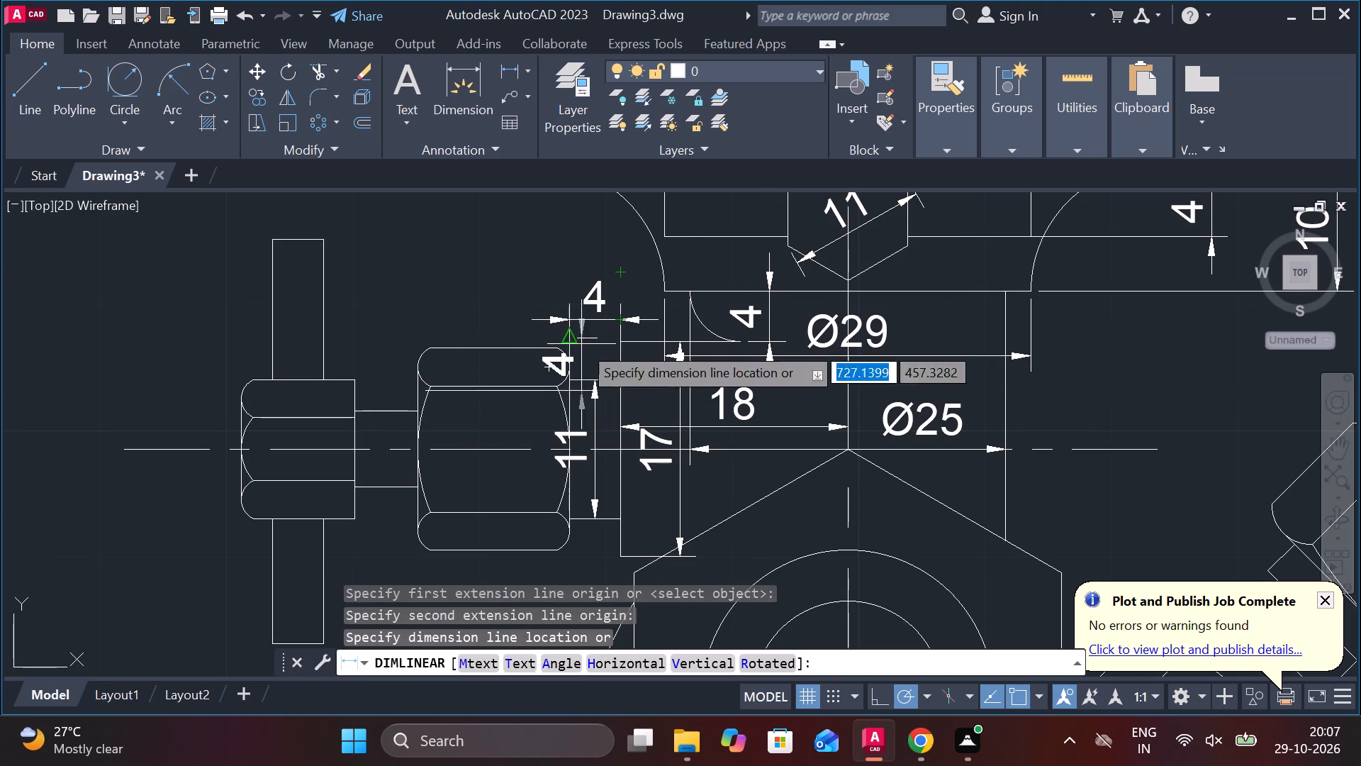
pyautogui.click(538, 277)
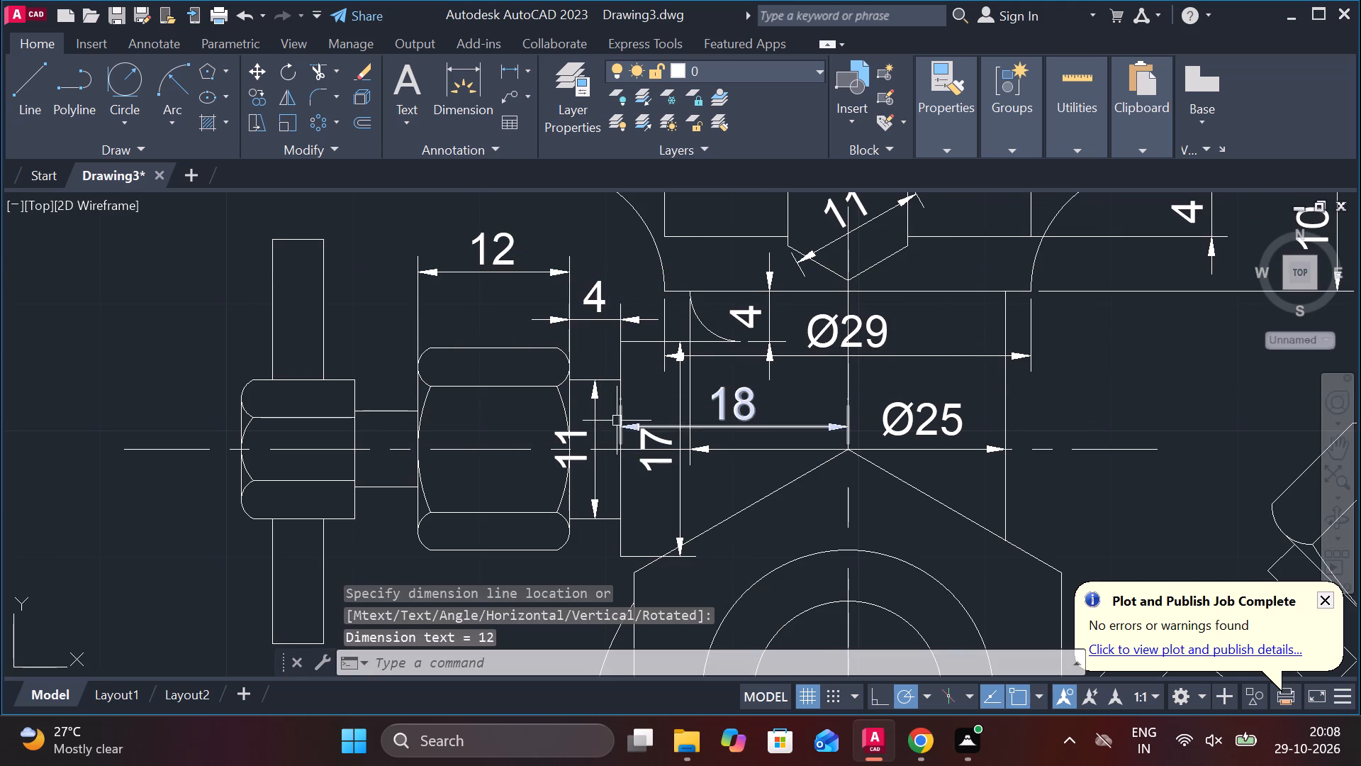
pyautogui.press('space')
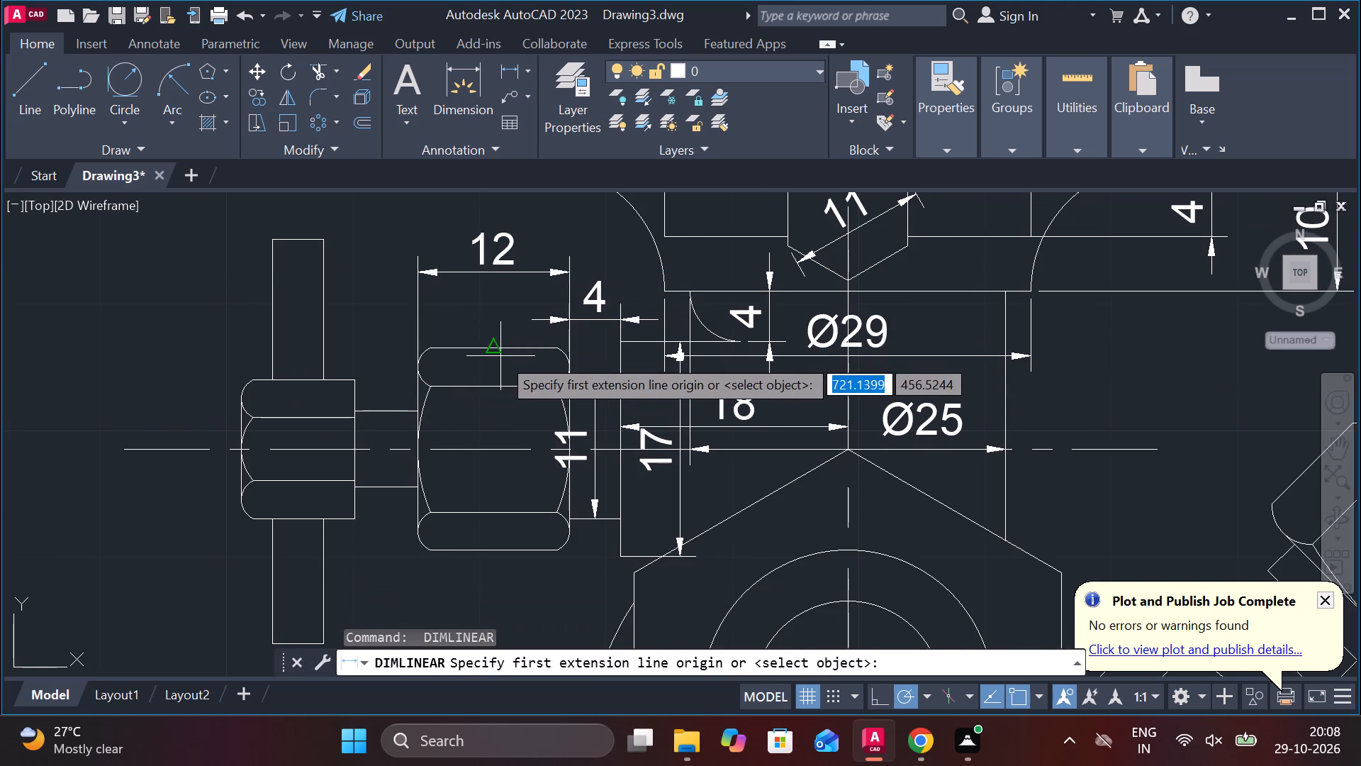
pyautogui.click(500, 356)
pyautogui.click(498, 559)
pyautogui.click(498, 504)
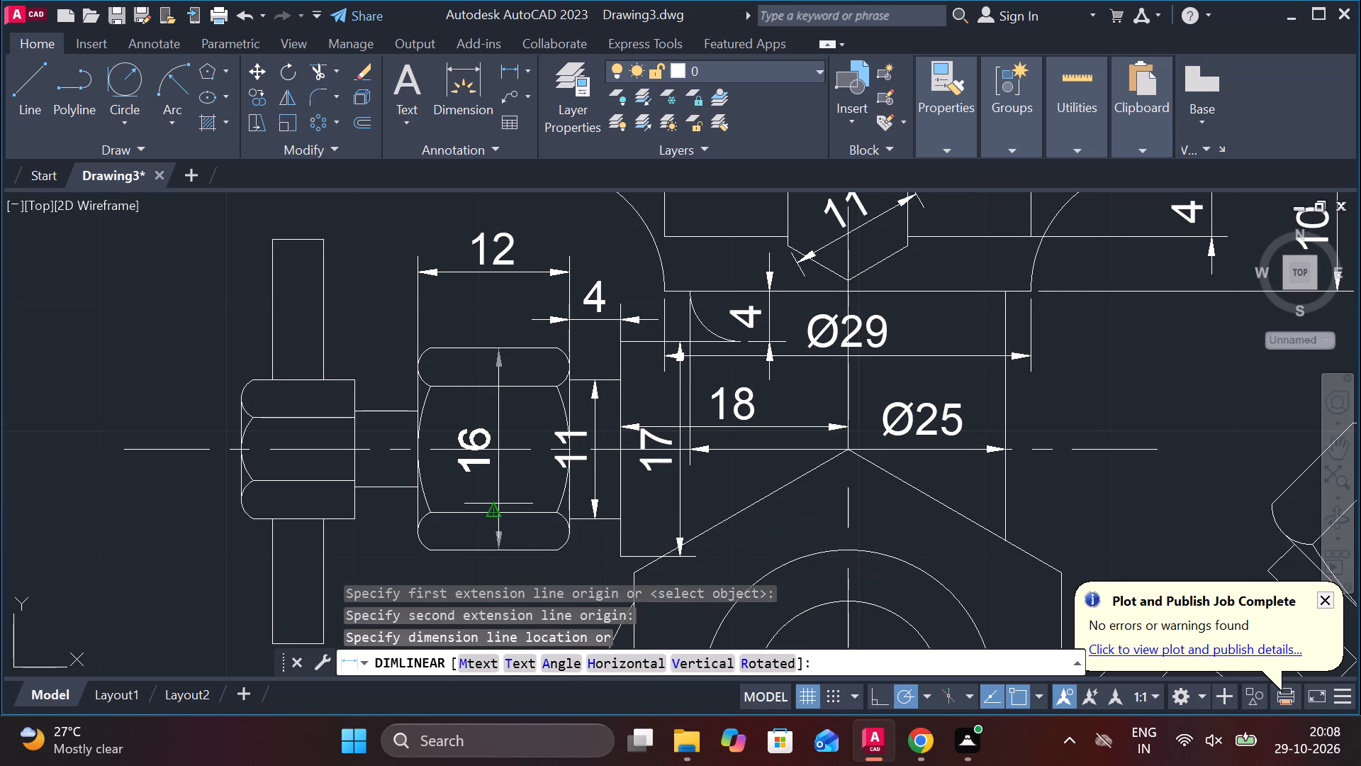
# Add linear dimensions to the thin stem between the two hex nuts: its height within the stem and its length above it.
pyautogui.scroll(1, 378, 389)
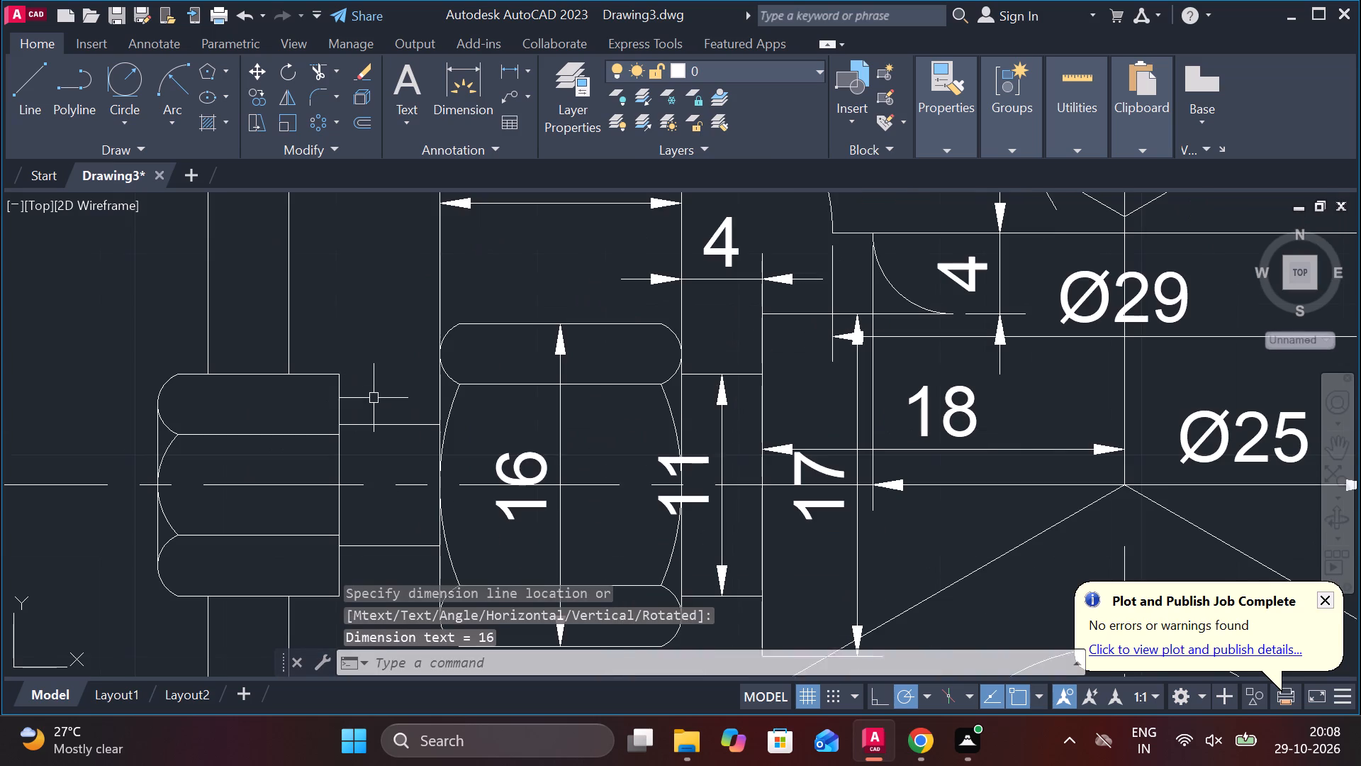
pyautogui.press('space')
pyautogui.click(383, 431)
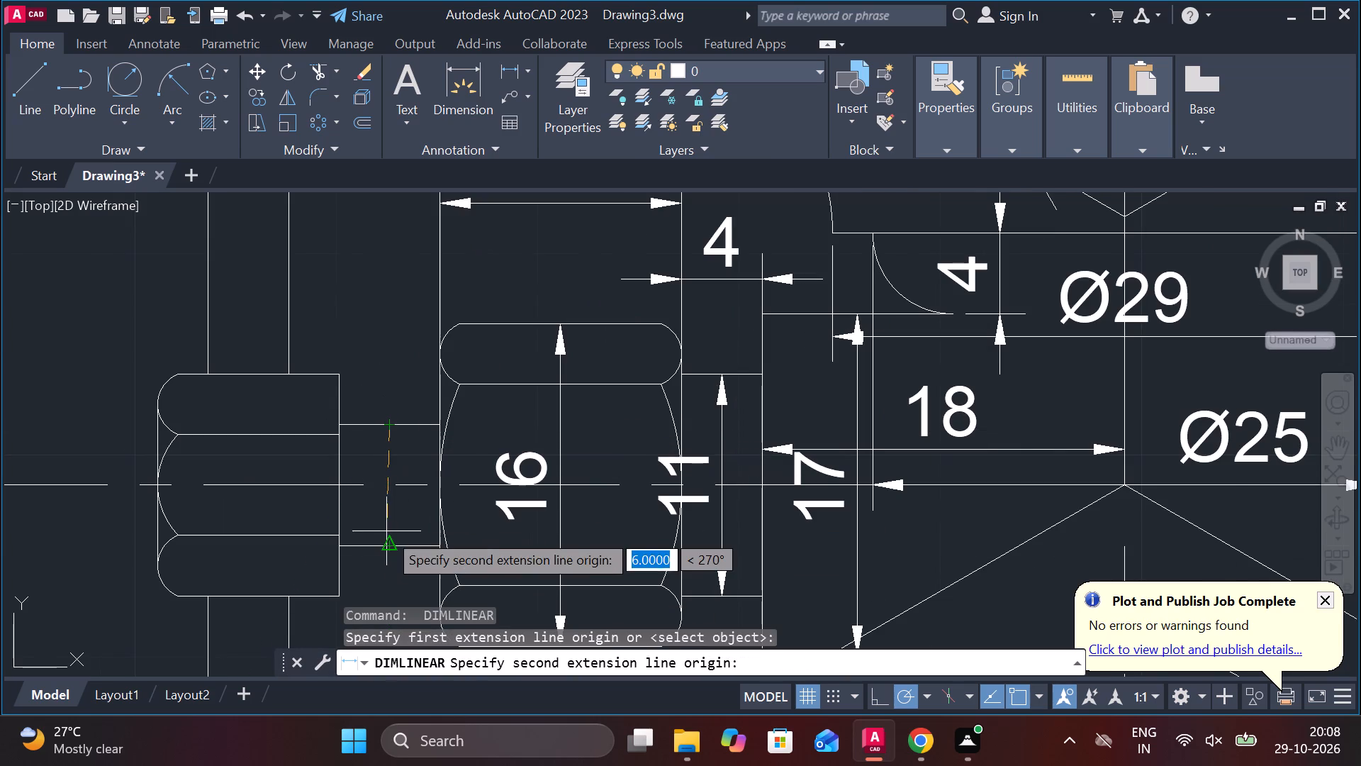
pyautogui.click(388, 543)
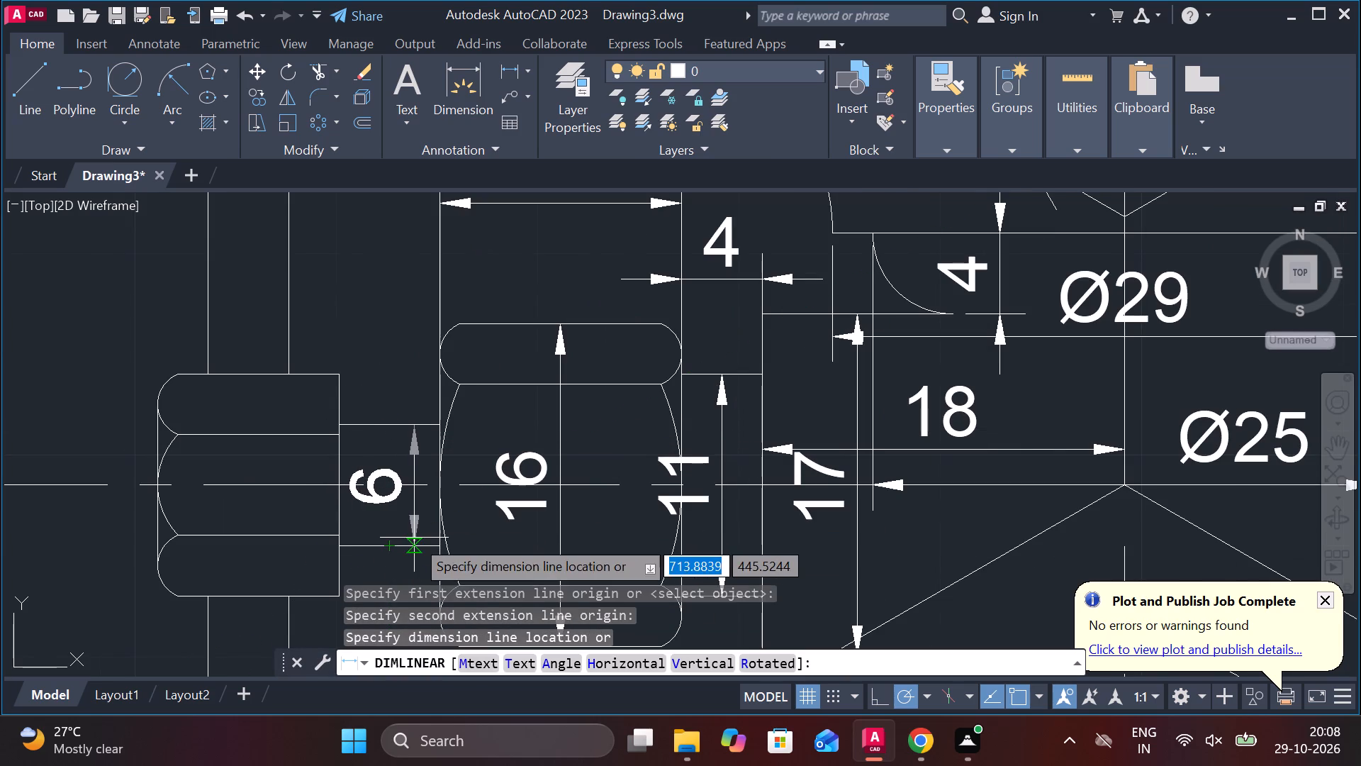
pyautogui.click(414, 538)
pyautogui.press('space')
pyautogui.click(341, 429)
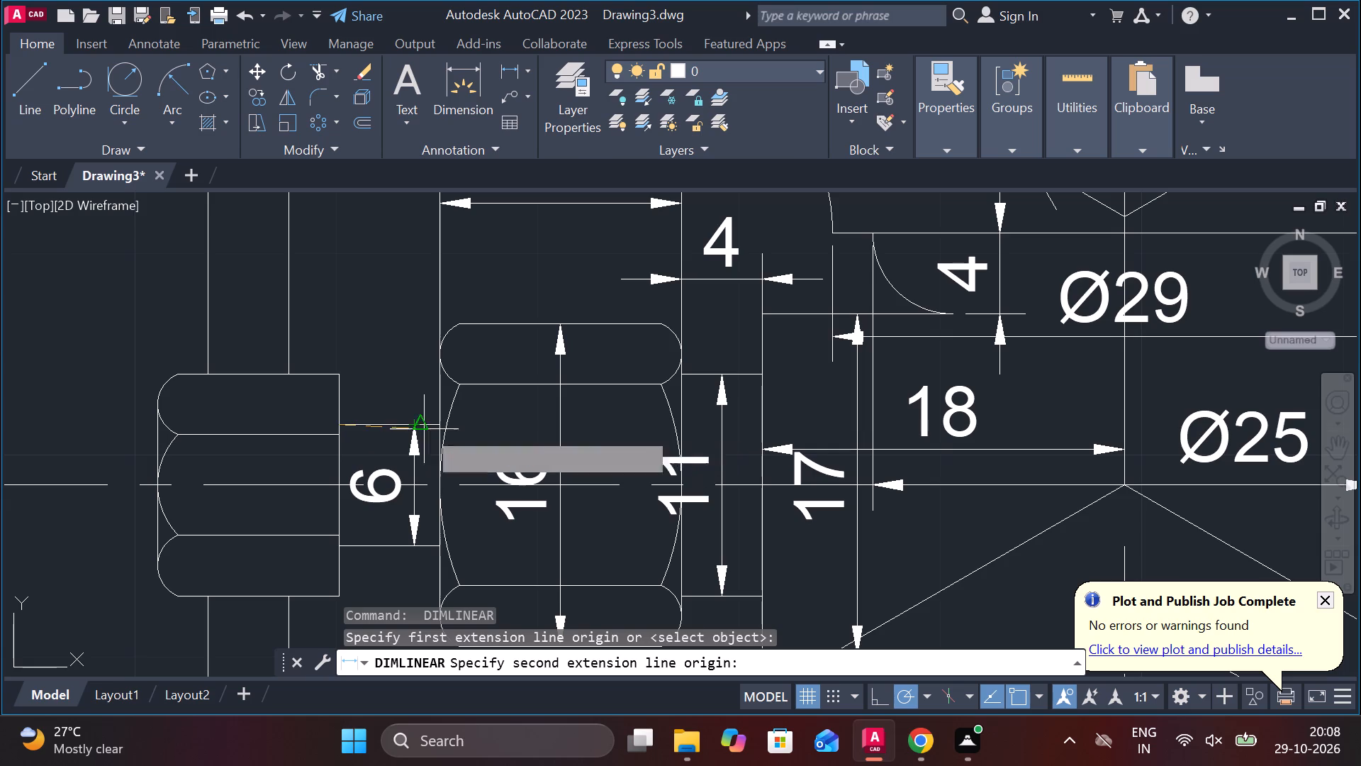
pyautogui.click(439, 429)
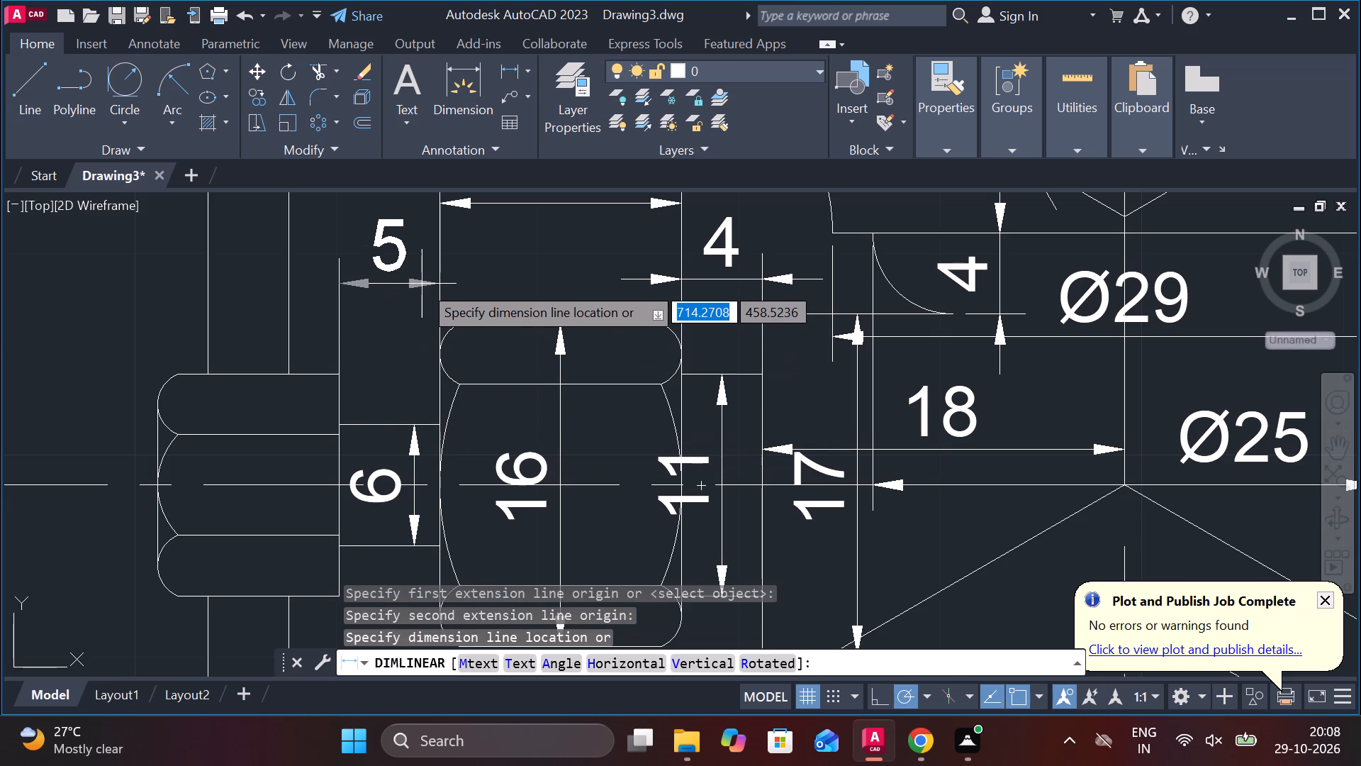
pyautogui.click(422, 284)
# Add linear dimensions below the crossbar: the bar's width at its lower end, and the small hex nut's width beneath it.
pyautogui.scroll(-2, 530, 315)
pyautogui.scroll(2, 399, 366)
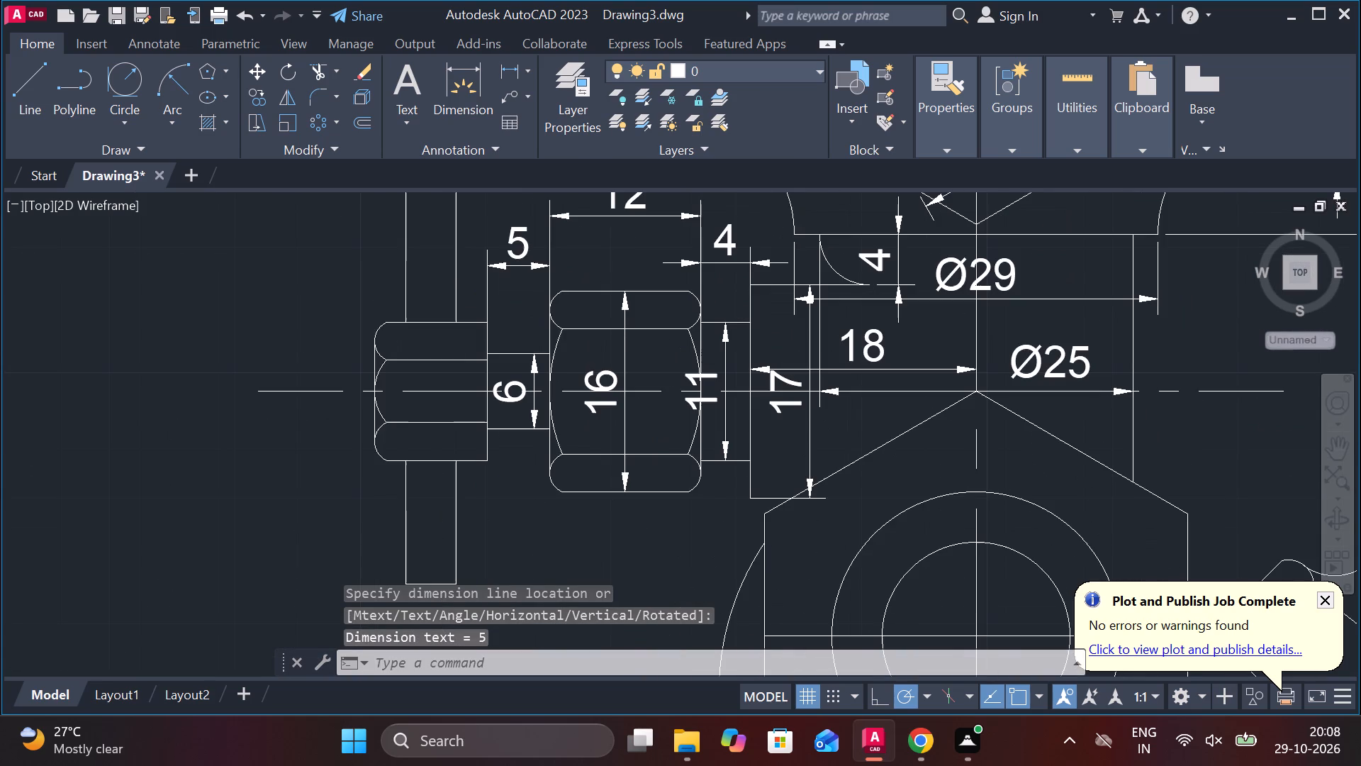
pyautogui.scroll(1, 483, 468)
pyautogui.scroll(-1, 480, 469)
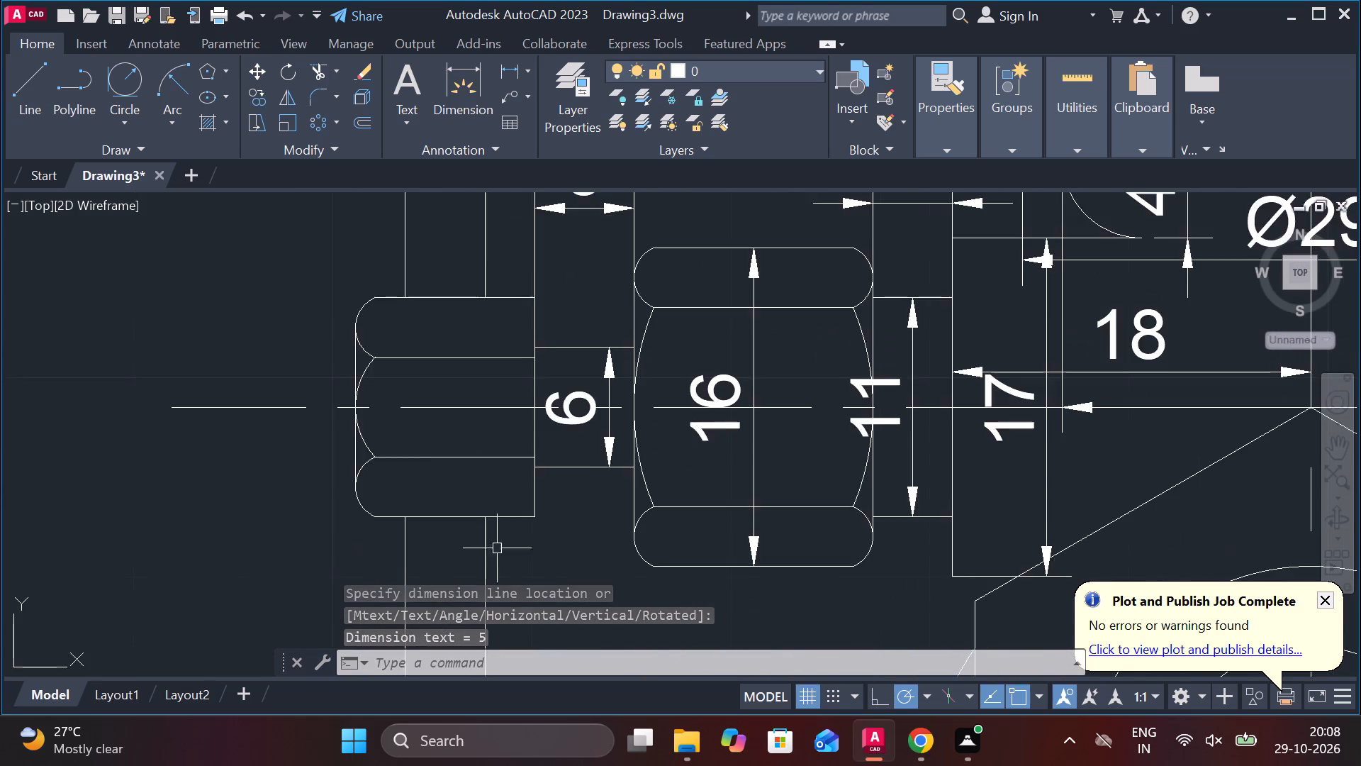
pyautogui.scroll(-2, 488, 568)
pyautogui.moveTo(498, 562); pyautogui.dragTo(510, 353, button='middle')
pyautogui.scroll(2, 470, 352)
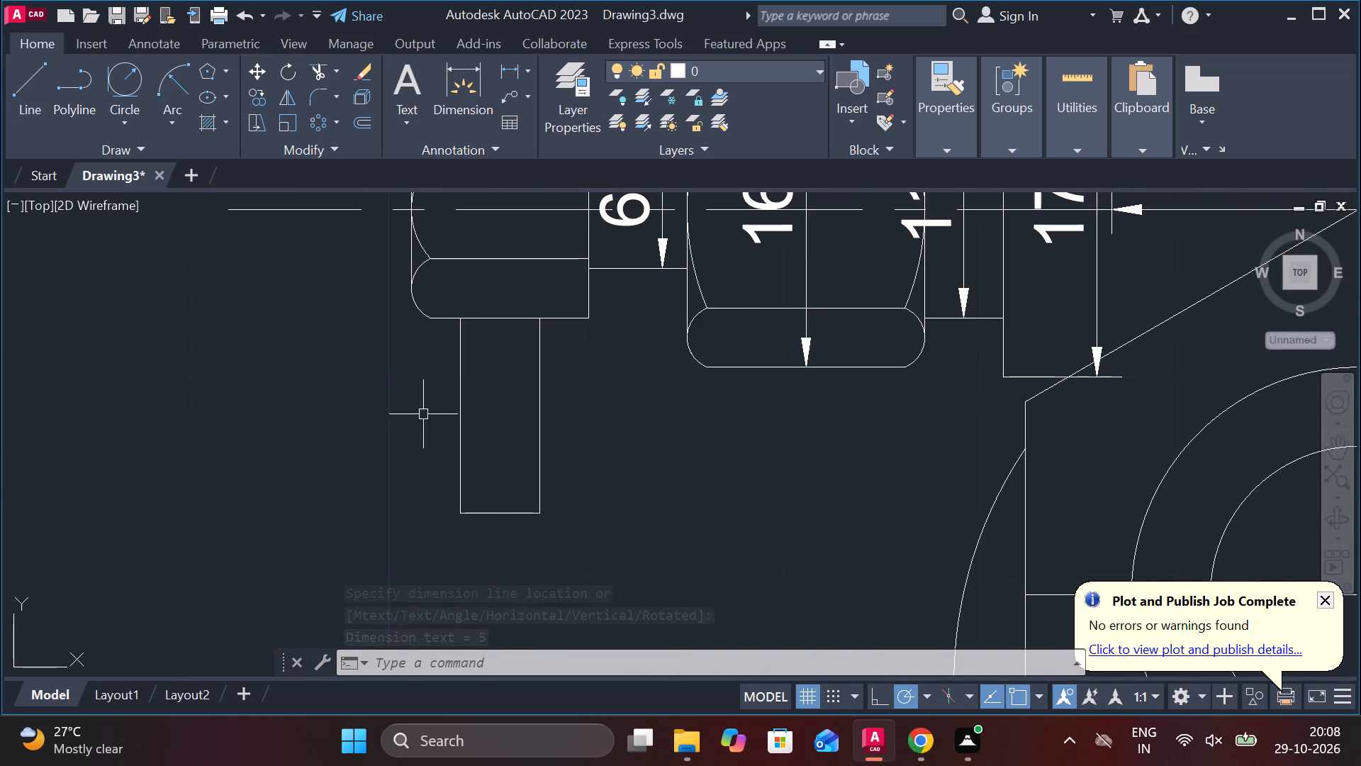
pyautogui.press('space')
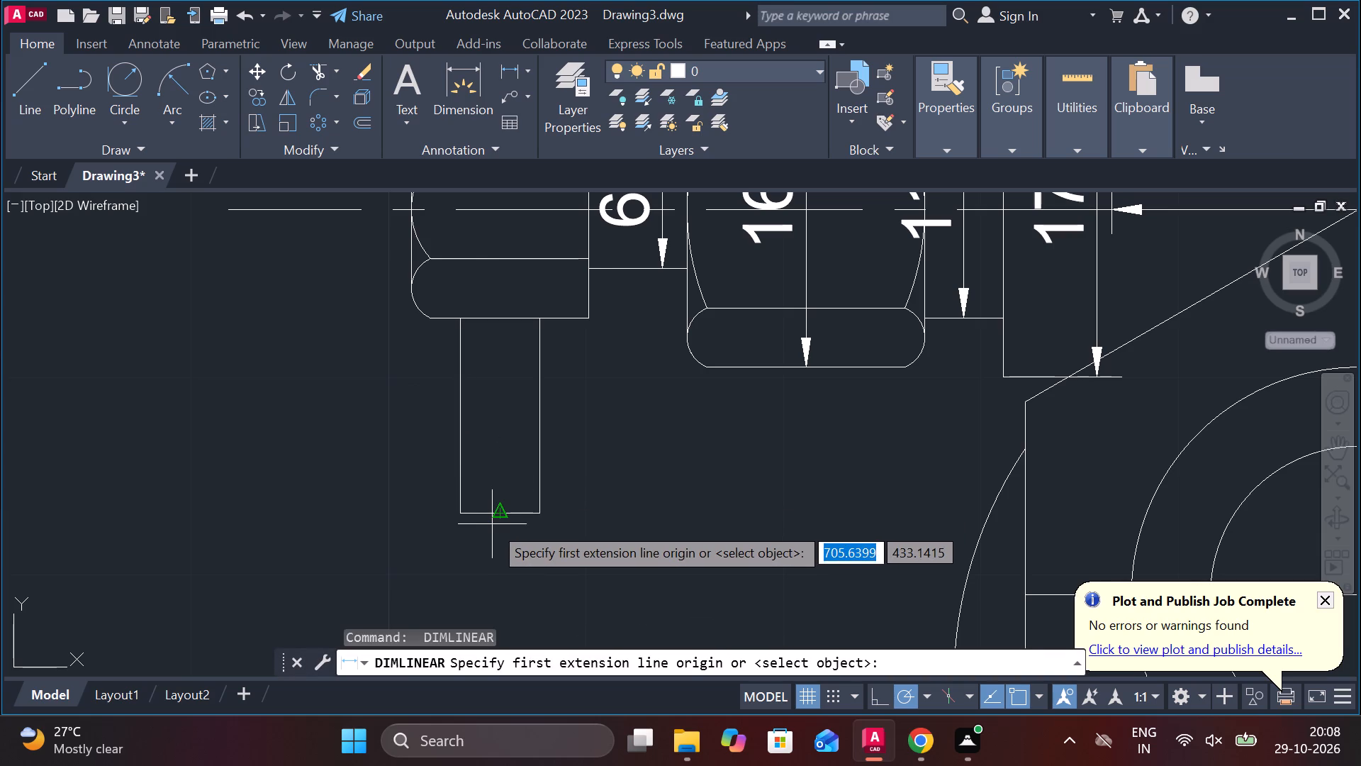
pyautogui.click(465, 507)
pyautogui.click(532, 511)
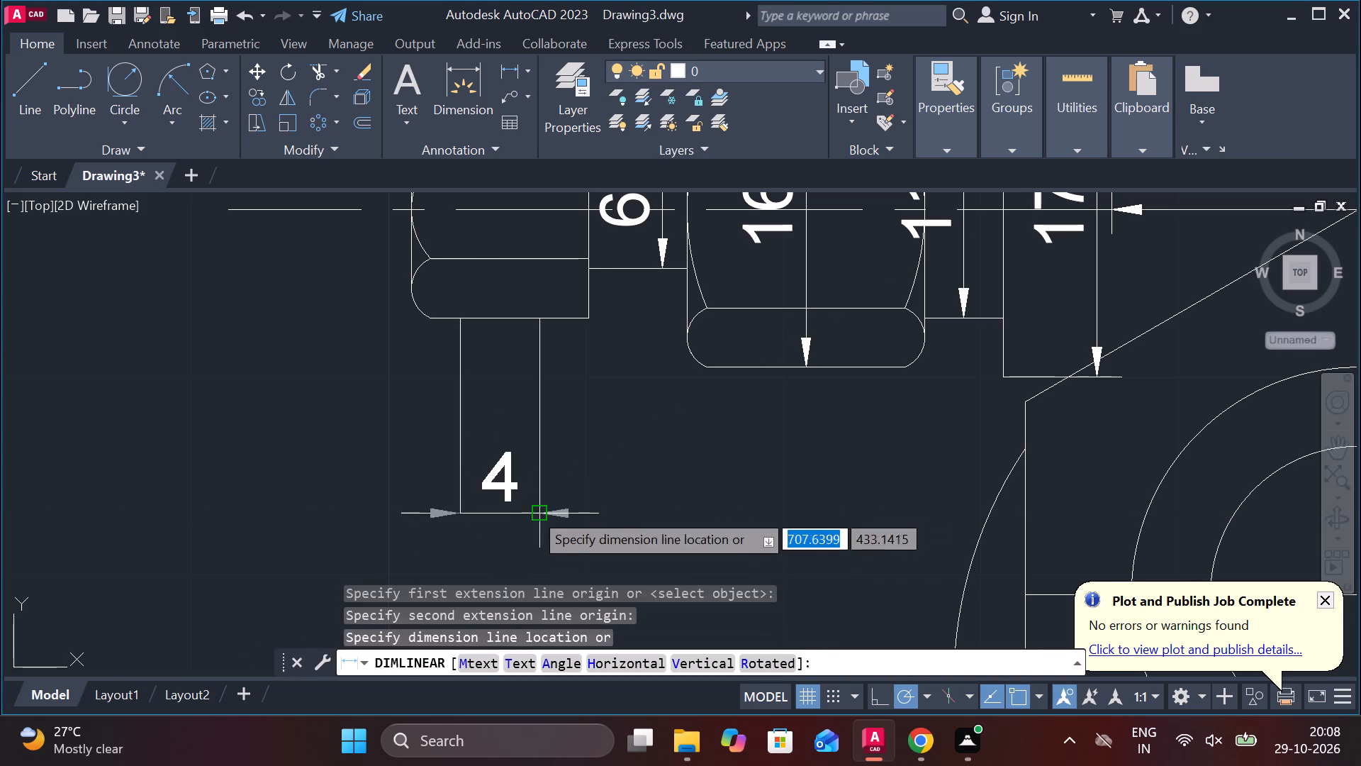
pyautogui.scroll(-1, 503, 396)
pyautogui.click(505, 516)
pyautogui.press('space')
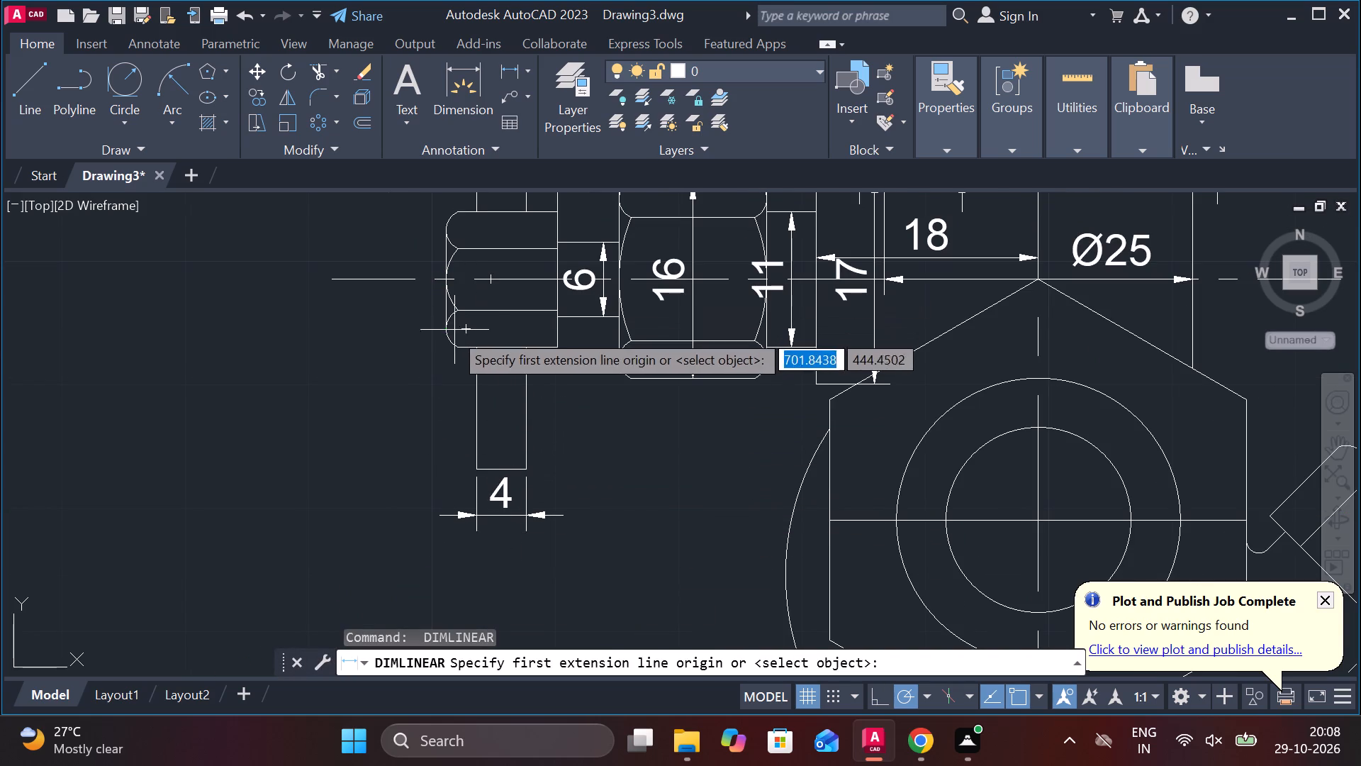
pyautogui.click(447, 331)
pyautogui.click(556, 333)
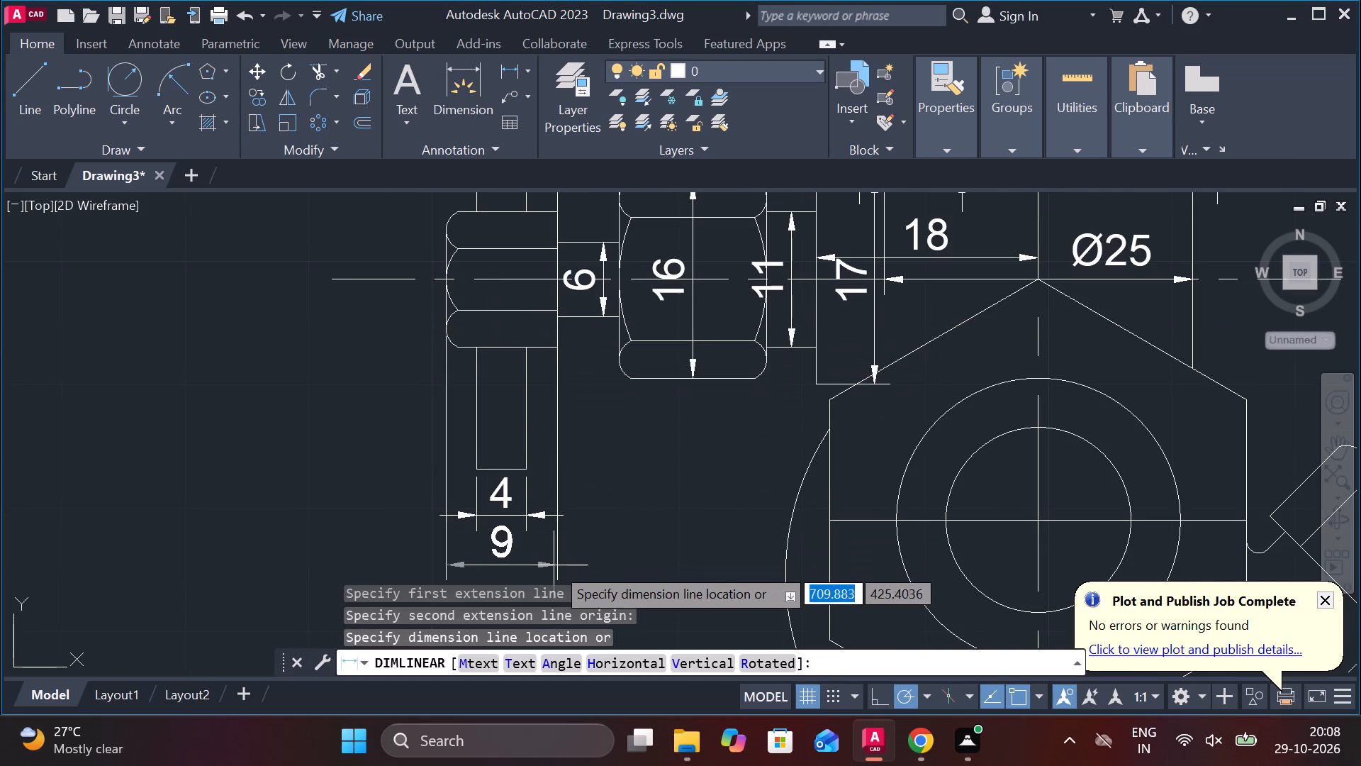
pyautogui.click(555, 558)
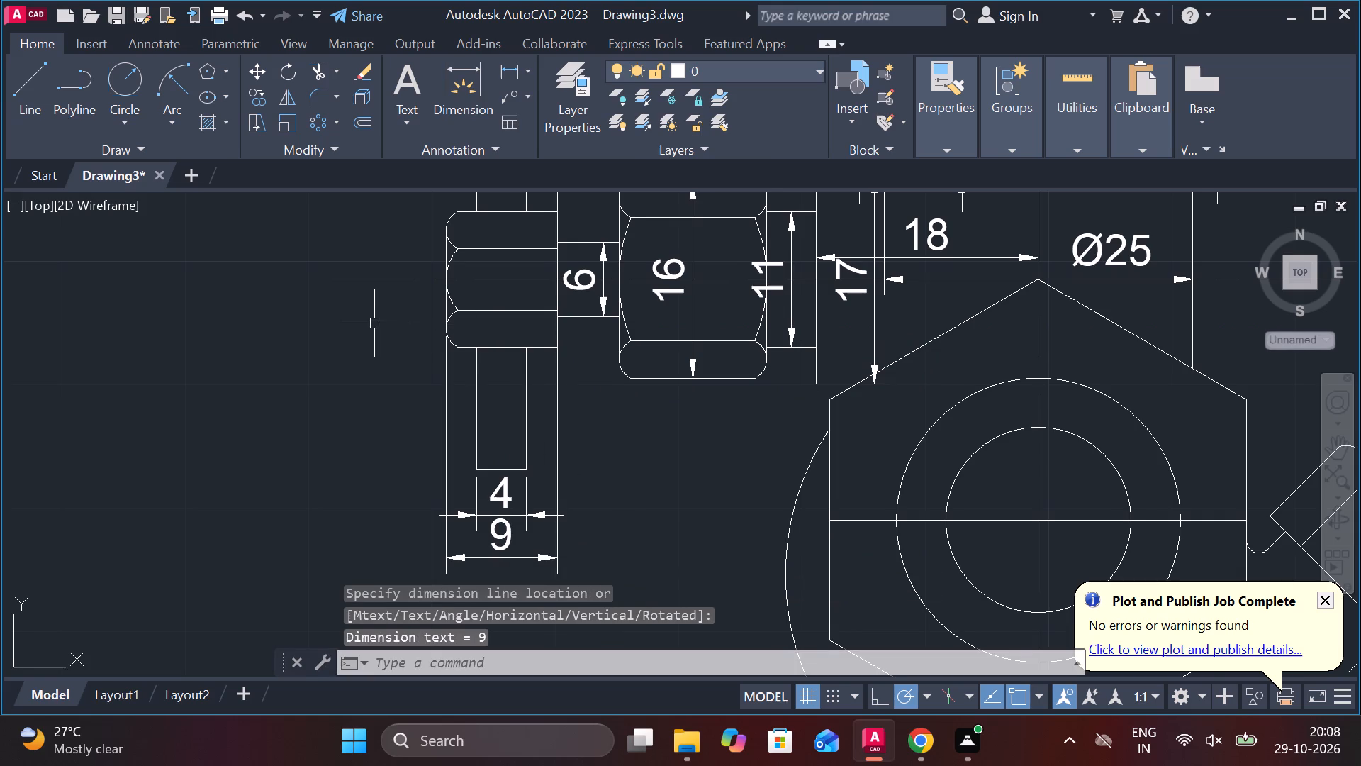
# Add a vertical linear dimension for the crossbar's overall length, placed on the outer side of the small hex nut.
pyautogui.moveTo(376, 323); pyautogui.dragTo(393, 362, button='middle')
pyautogui.press('space')
pyautogui.scroll(-1, 391, 298)
pyautogui.moveTo(425, 270); pyautogui.dragTo(424, 362, button='middle')
pyautogui.scroll(2, 480, 270)
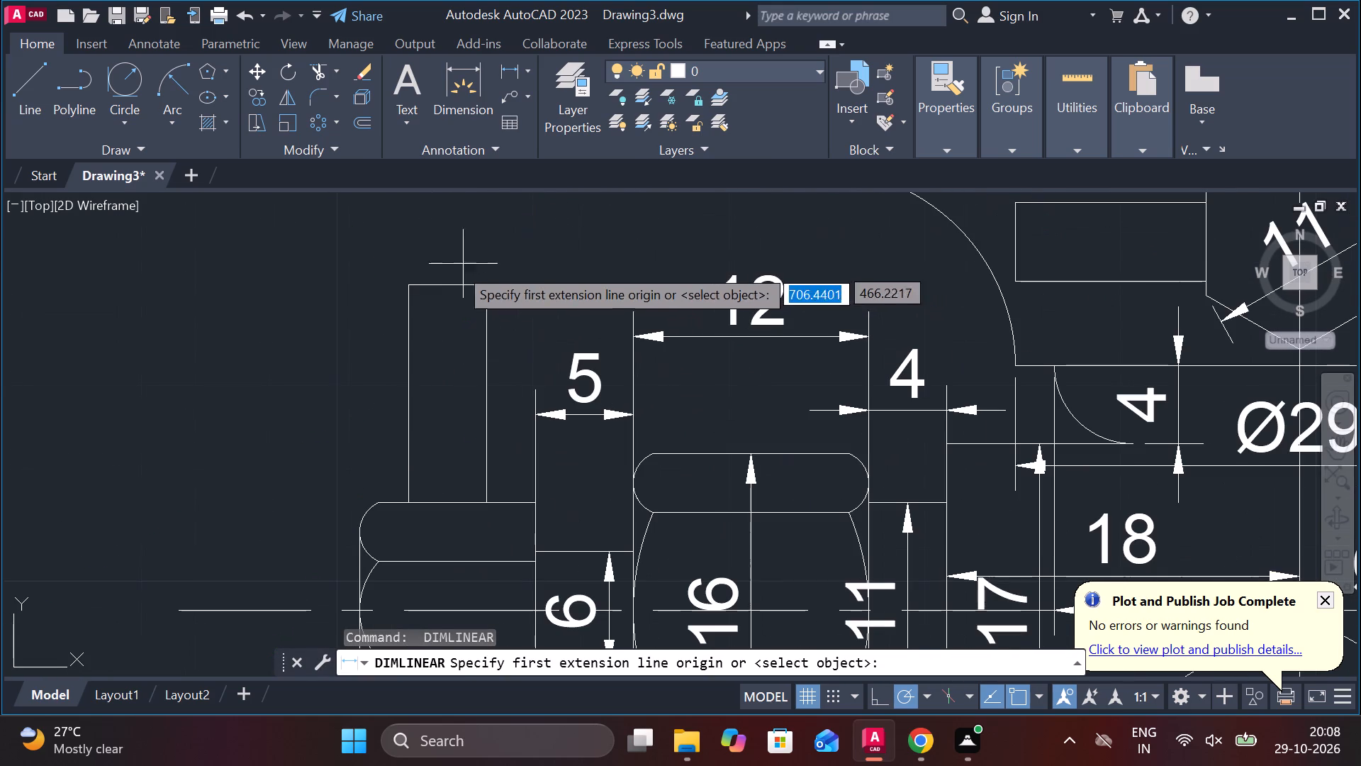
pyautogui.click(447, 283)
pyautogui.scroll(-3, 447, 283)
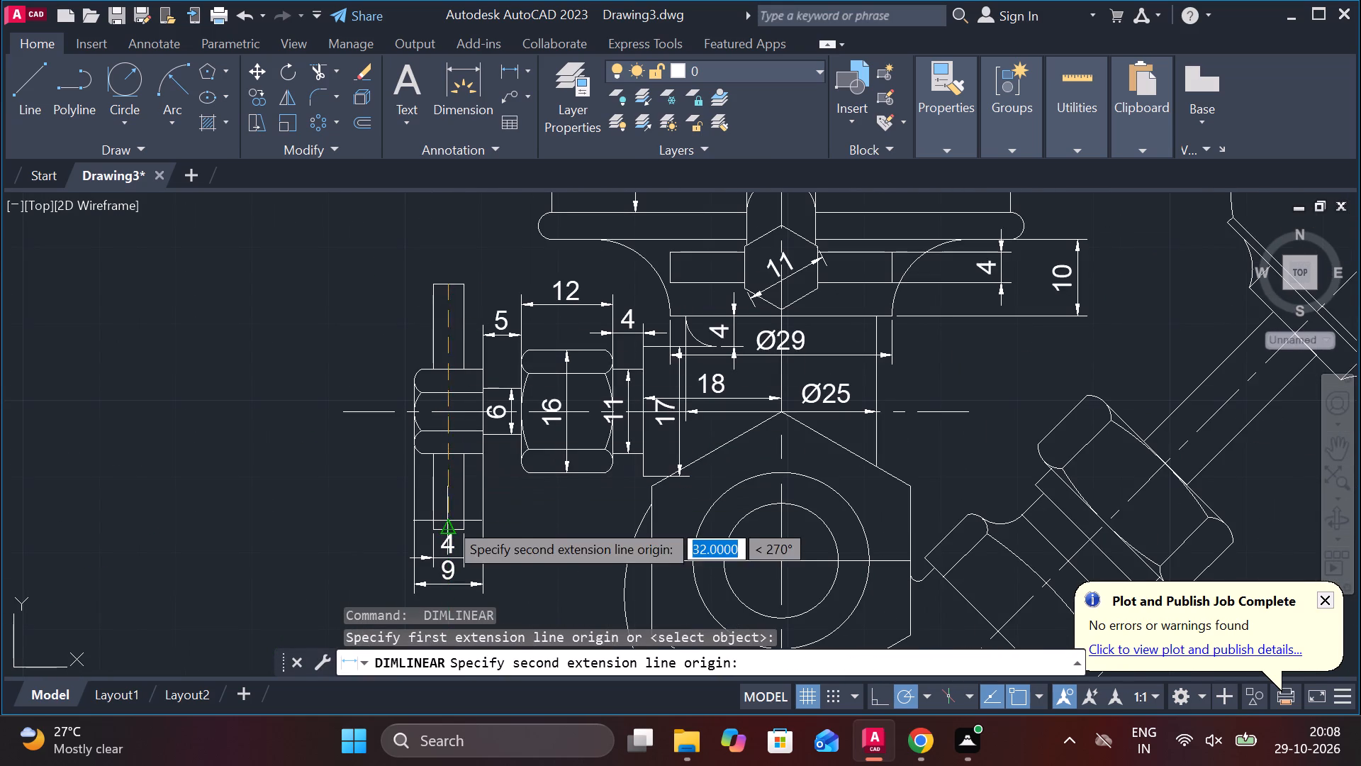
pyautogui.click(447, 527)
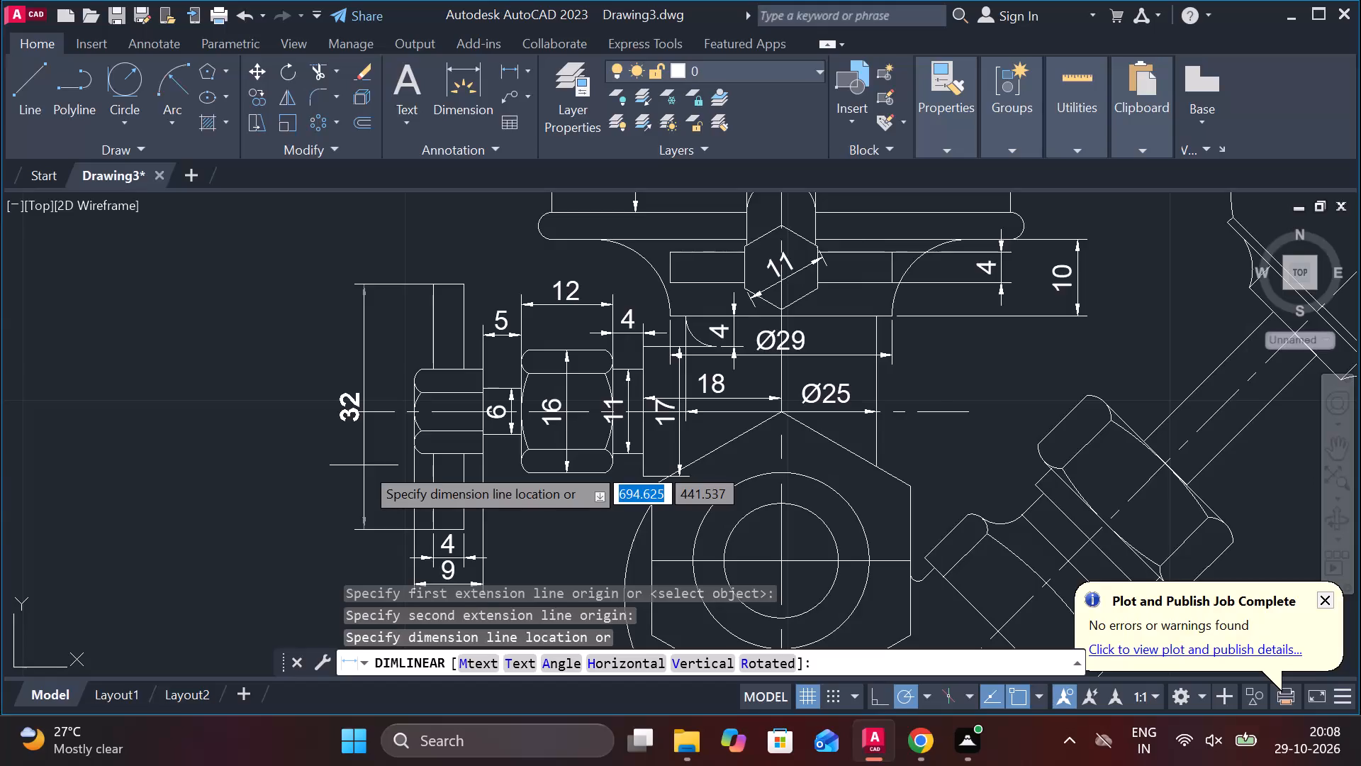
pyautogui.click(364, 465)
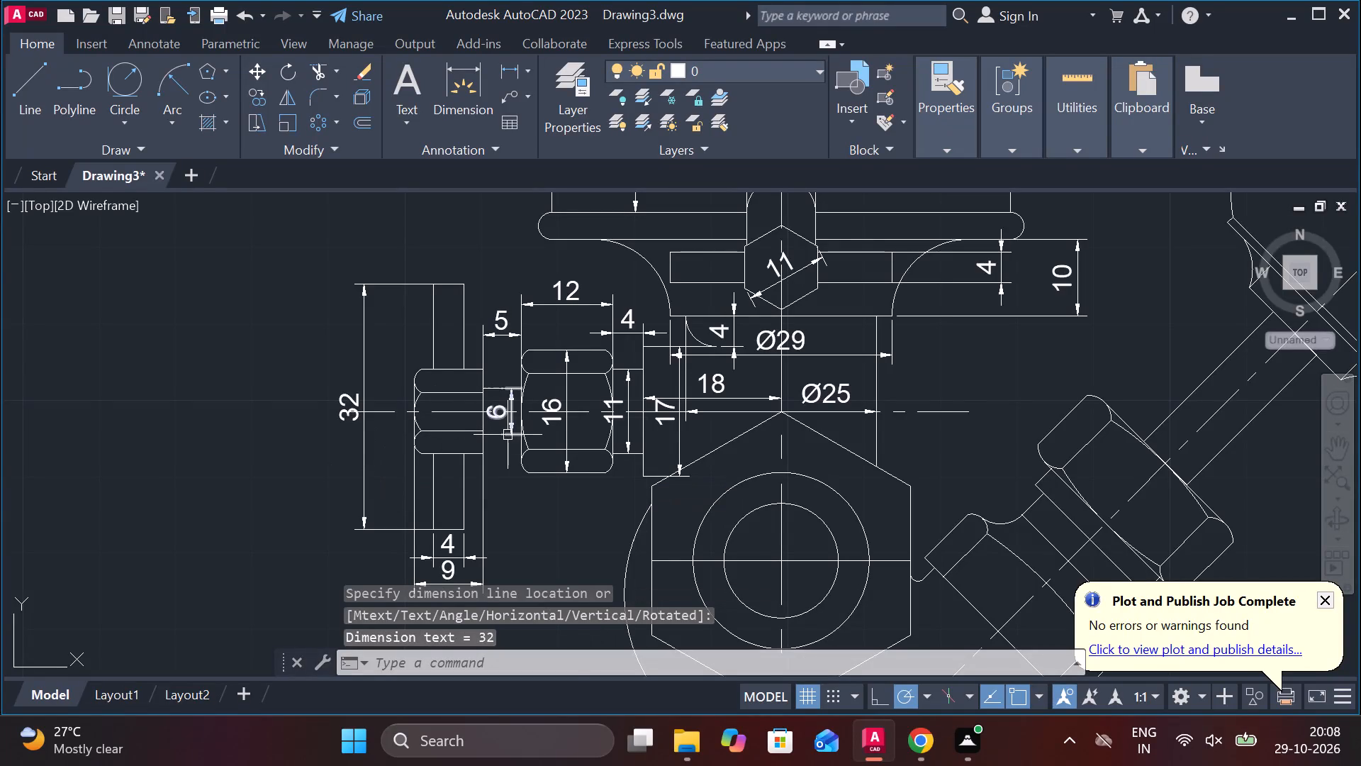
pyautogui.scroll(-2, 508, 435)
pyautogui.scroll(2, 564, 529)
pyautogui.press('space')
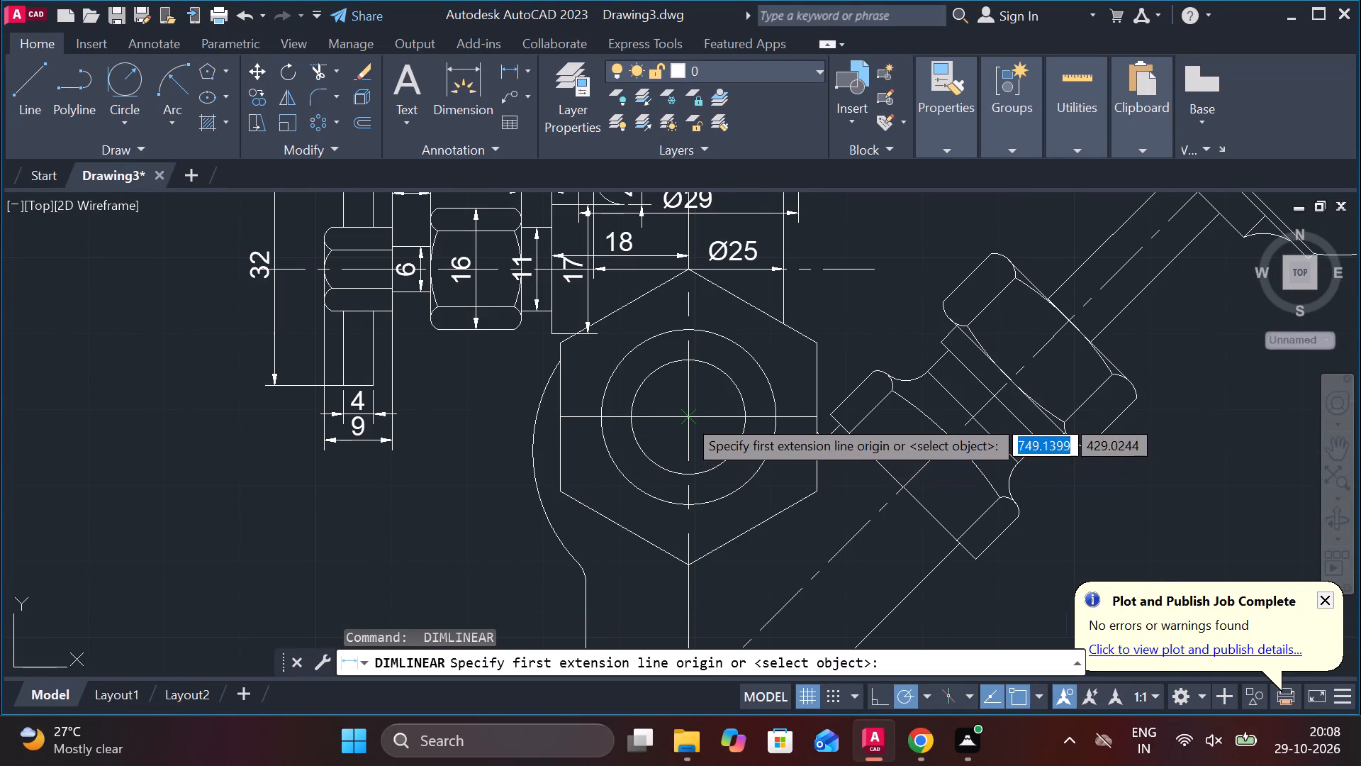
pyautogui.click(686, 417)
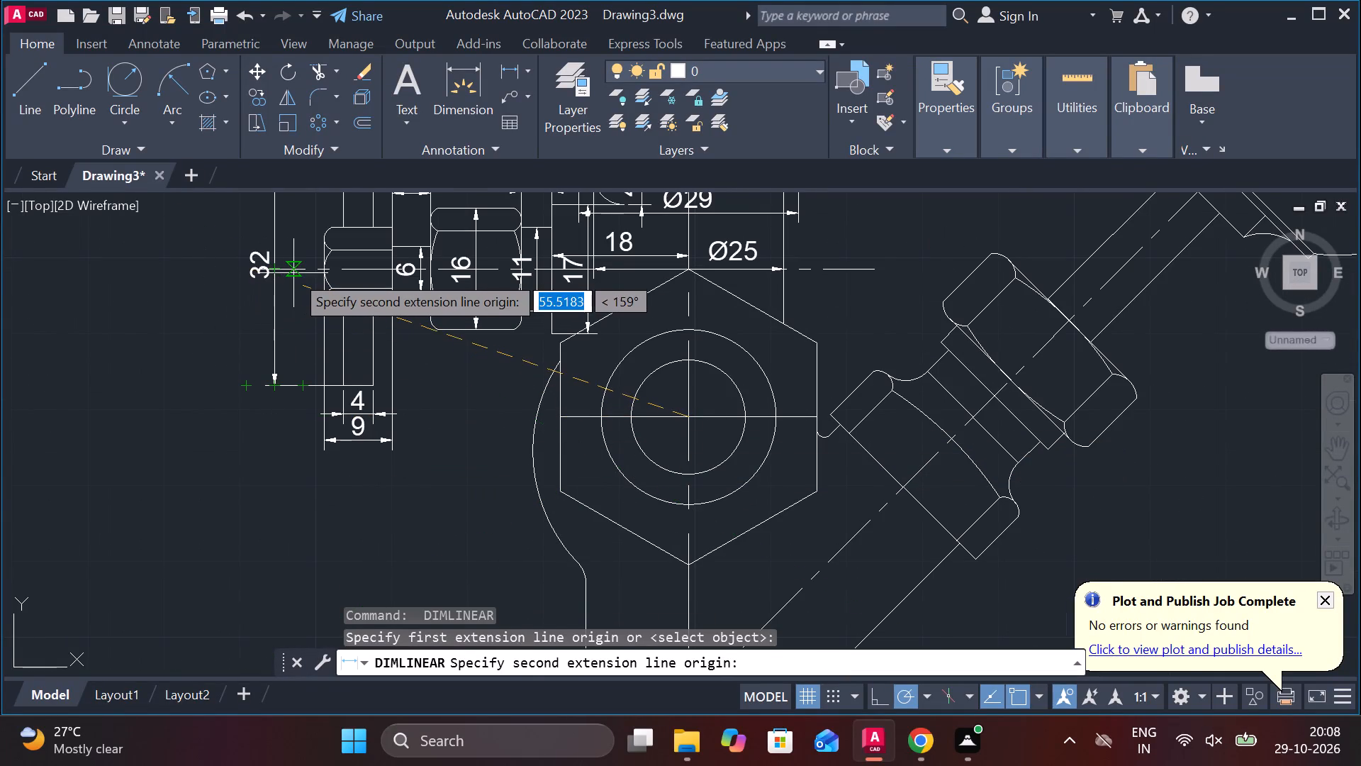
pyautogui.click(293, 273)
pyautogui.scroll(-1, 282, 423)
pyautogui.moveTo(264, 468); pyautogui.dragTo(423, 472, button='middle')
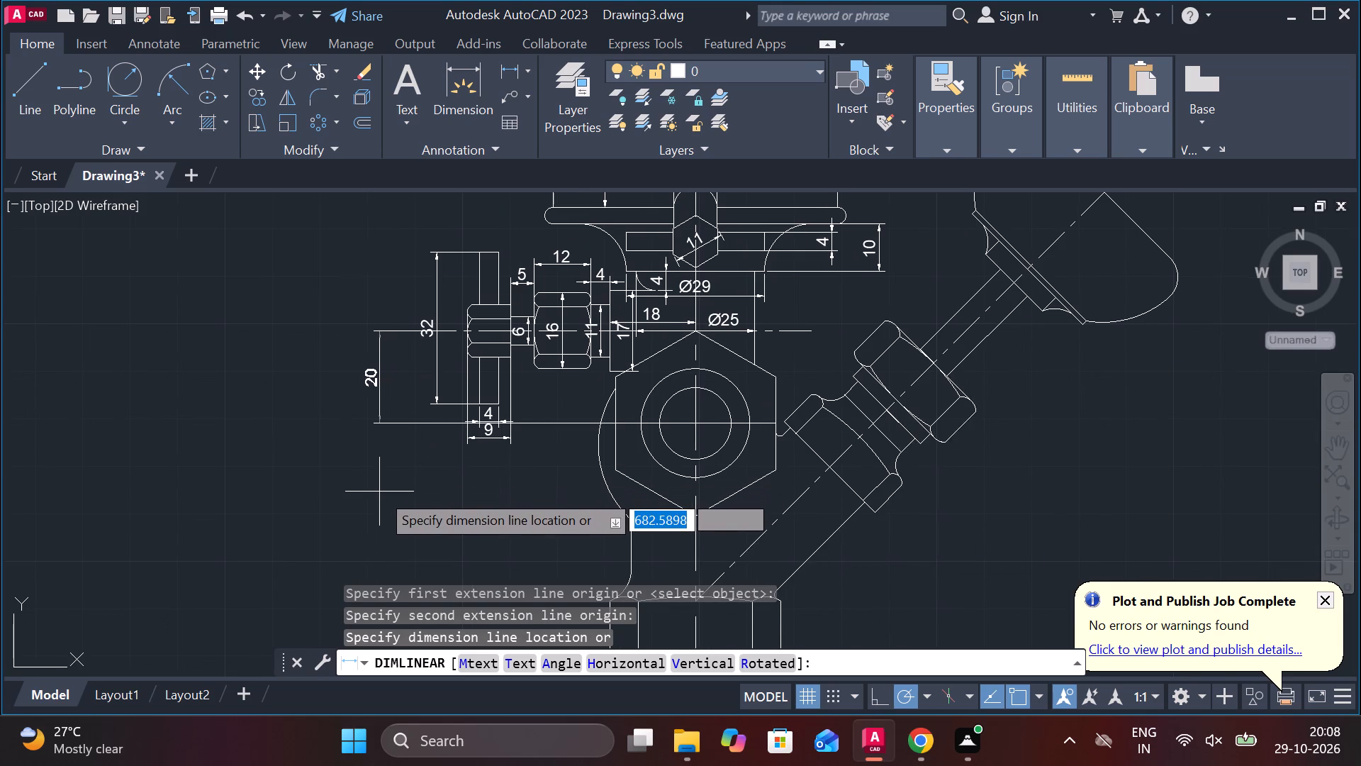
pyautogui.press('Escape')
# Add a vertical linear dimension from the rounded flange's underside to the large hexagon's centre, placed outside the crossbar's length dimension.
pyautogui.press('space')
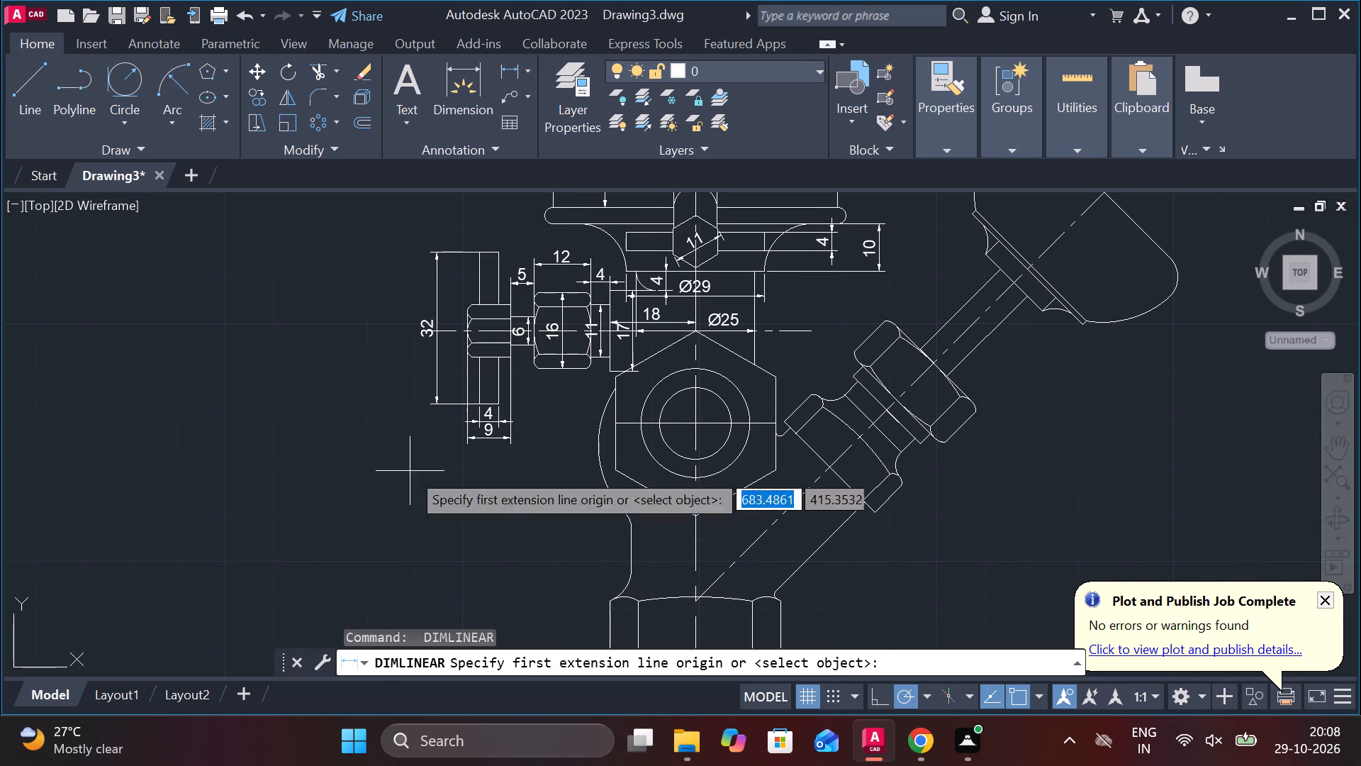
pyautogui.click(559, 221)
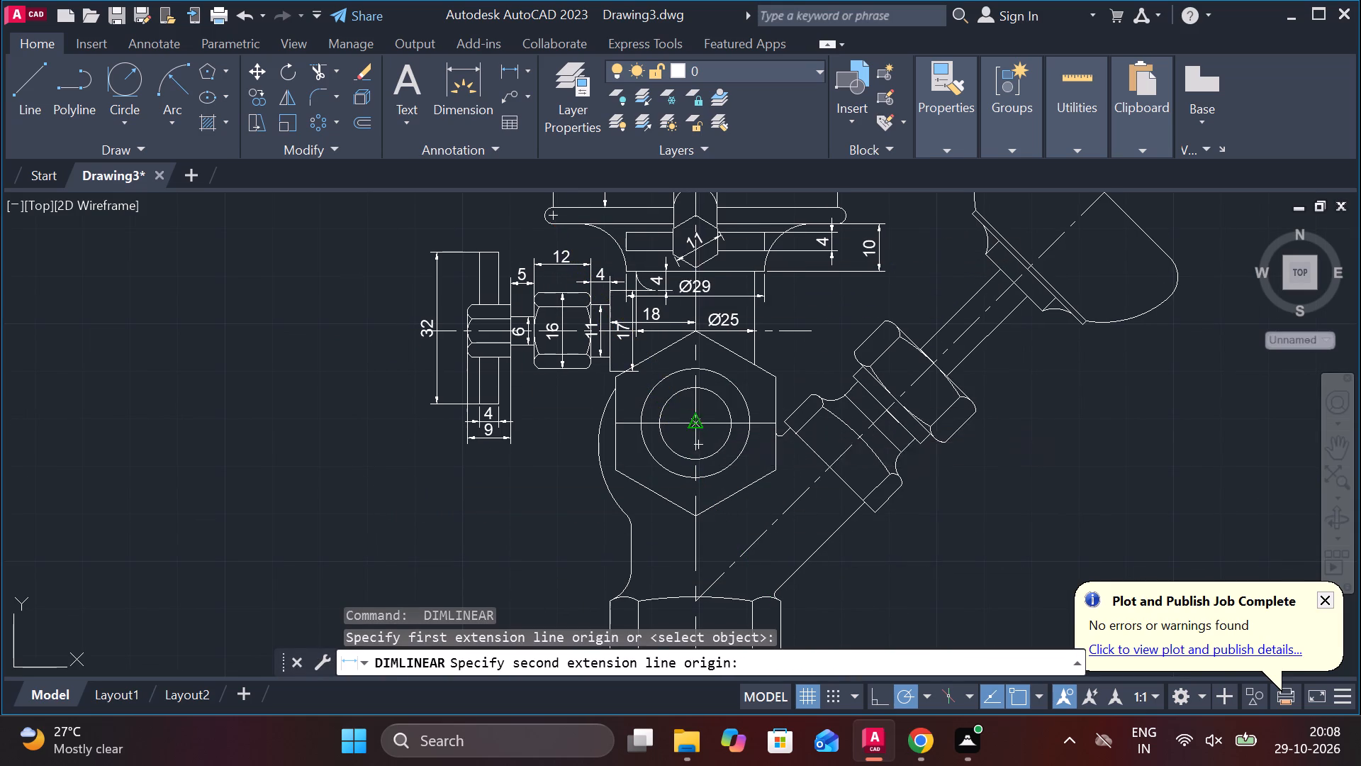
pyautogui.click(703, 424)
pyautogui.click(383, 352)
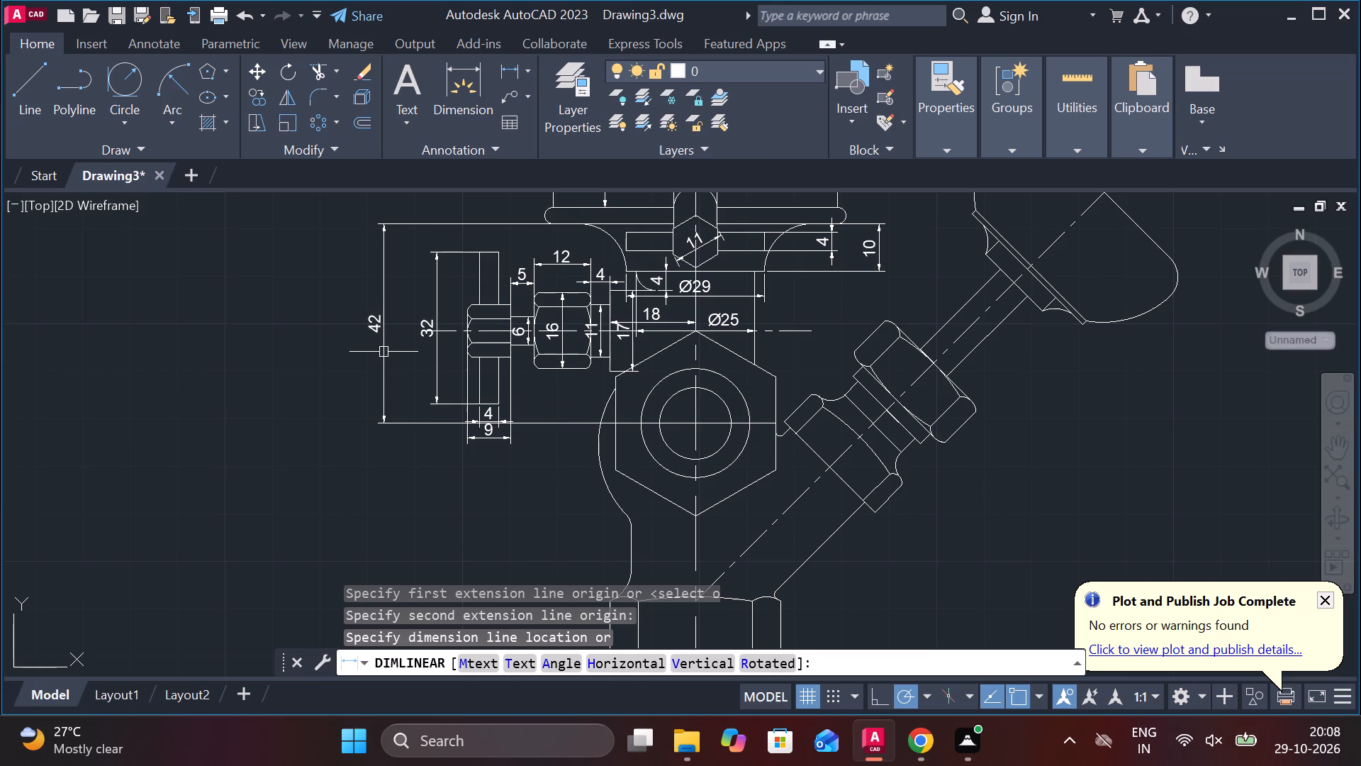
# Move the small hex nut's 9 width dimension and the crossbar's 4 width dimension lower, clear of the 42 dimension's extension line.
pyautogui.scroll(2, 540, 449)
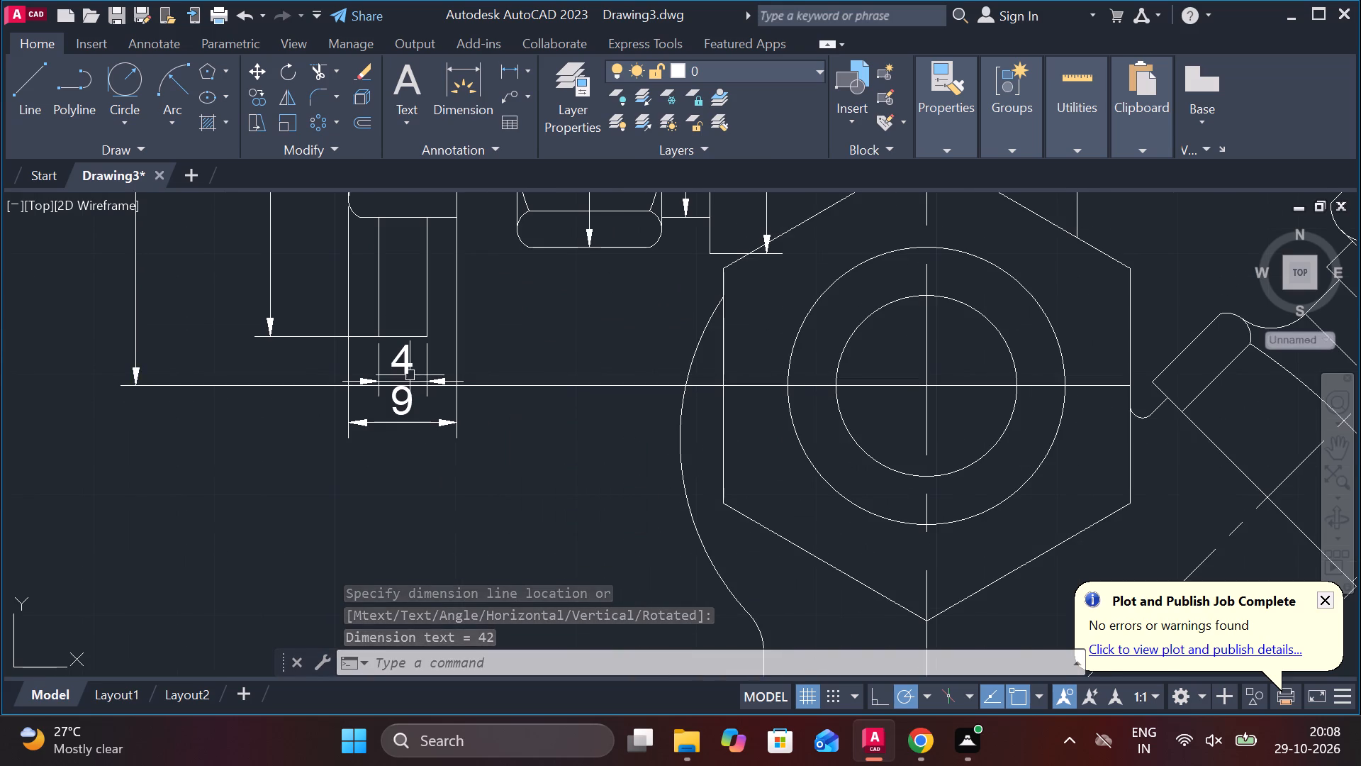
pyautogui.scroll(1, 408, 375)
pyautogui.moveTo(398, 412); pyautogui.dragTo(517, 382, button='middle')
pyautogui.scroll(-1, 513, 380)
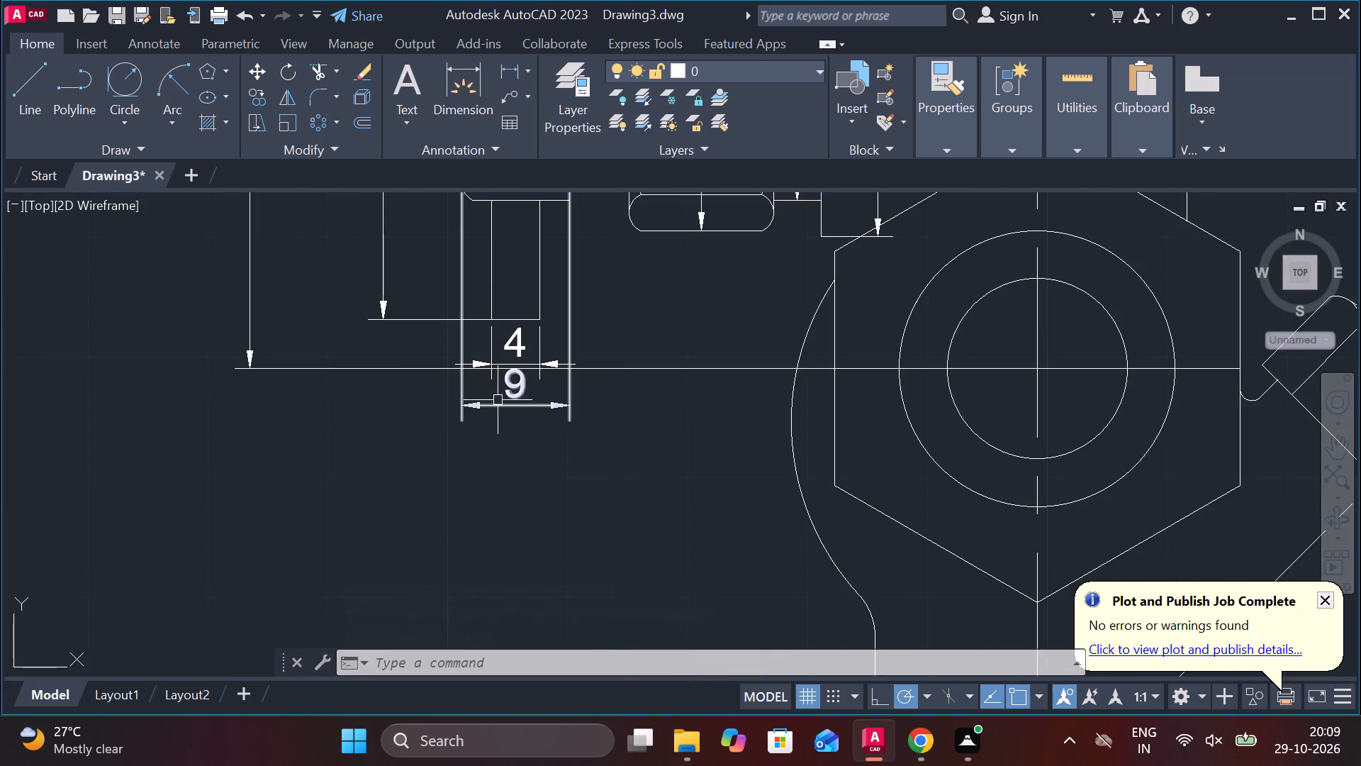
pyautogui.click(503, 395)
pyautogui.click(513, 384)
pyautogui.click(507, 455)
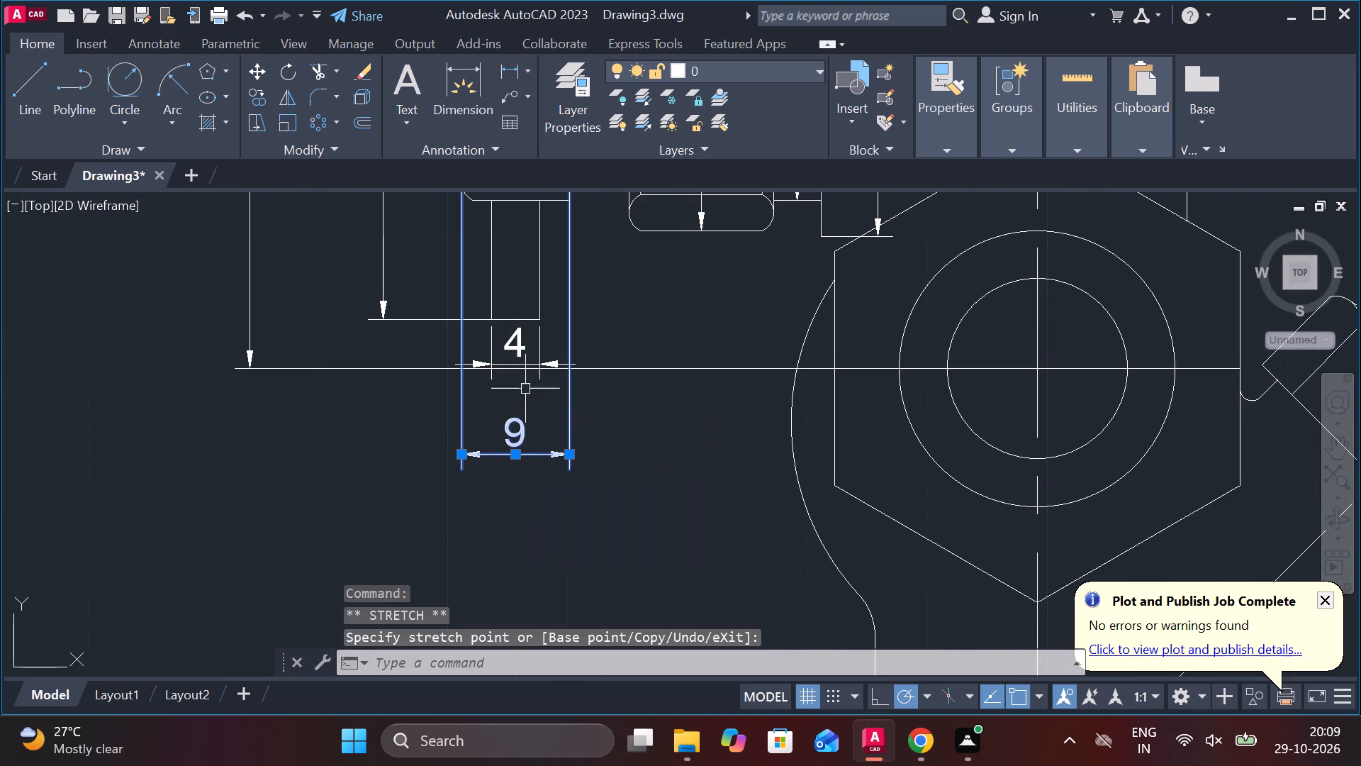
pyautogui.click(522, 360)
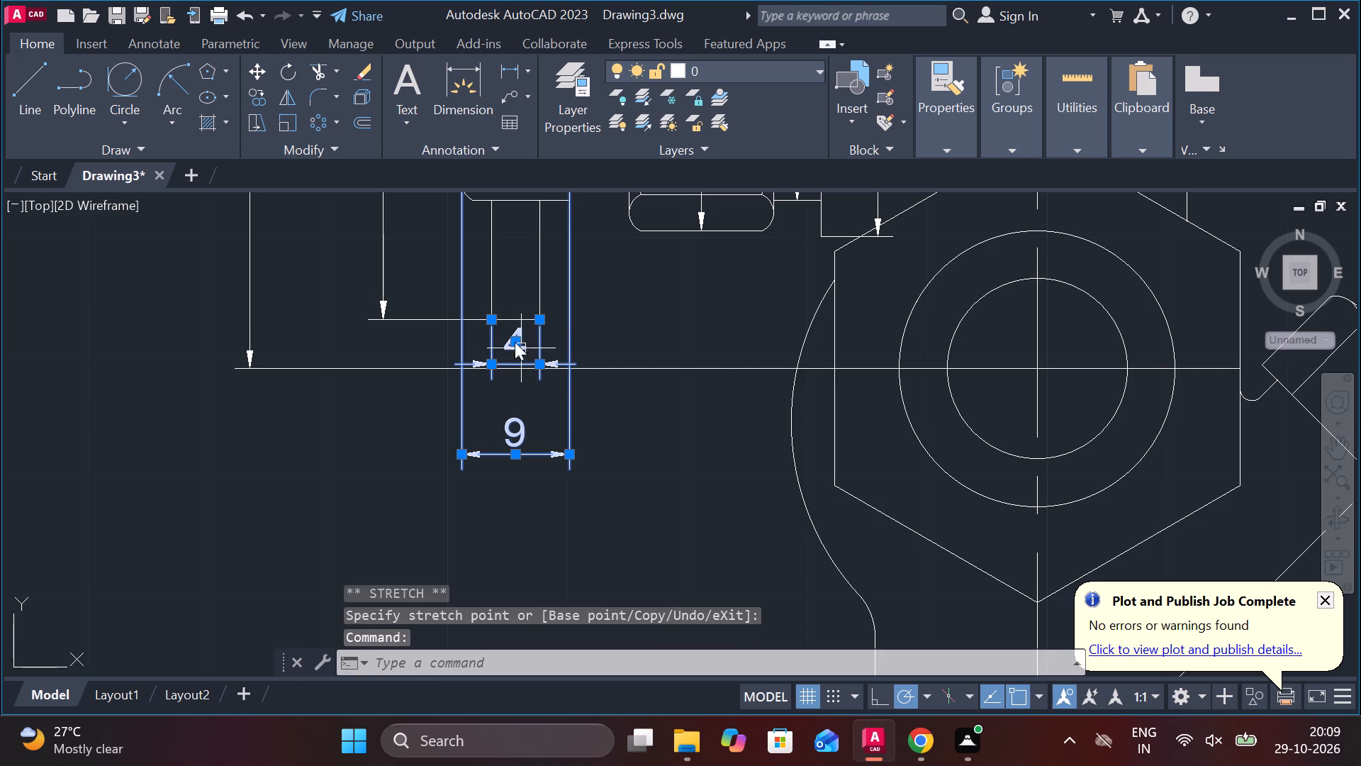
pyautogui.click(515, 342)
pyautogui.scroll(2, 503, 395)
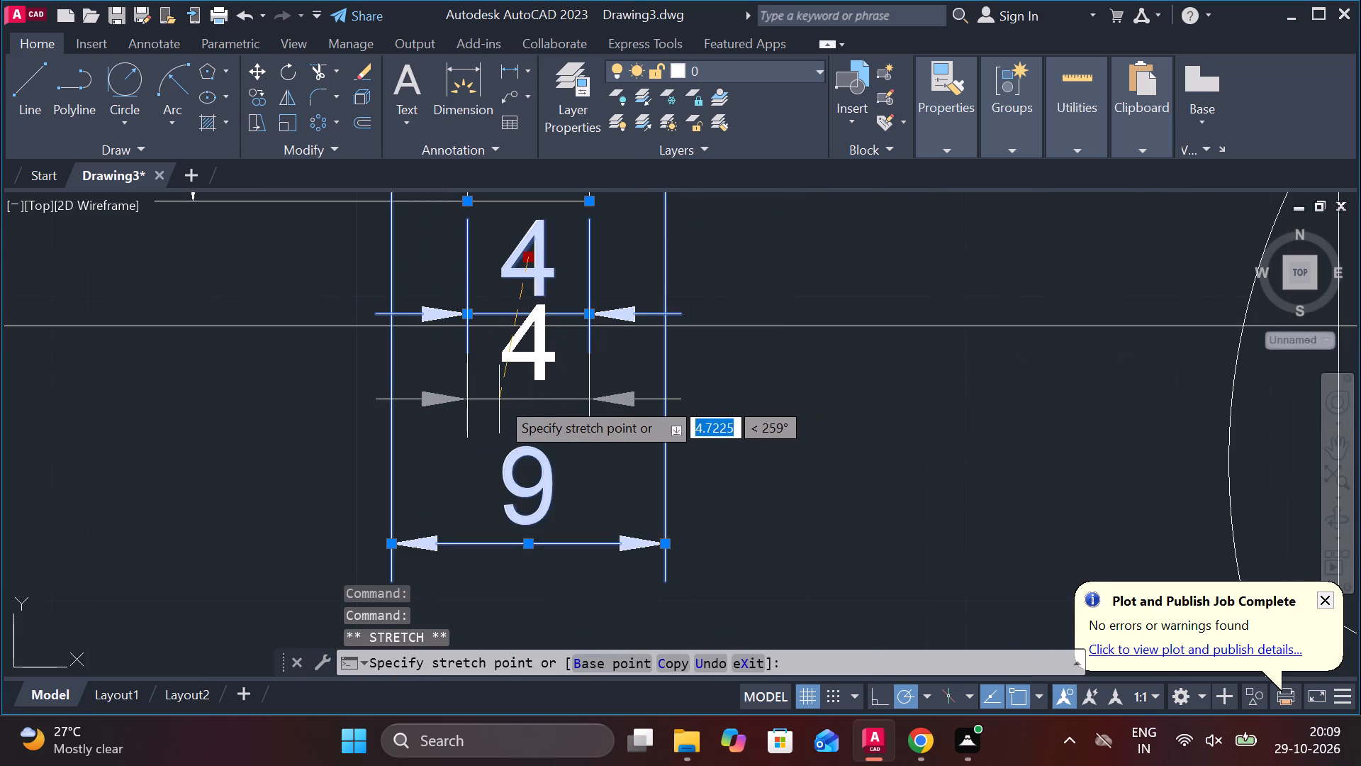
pyautogui.click(499, 404)
pyautogui.press('Escape')
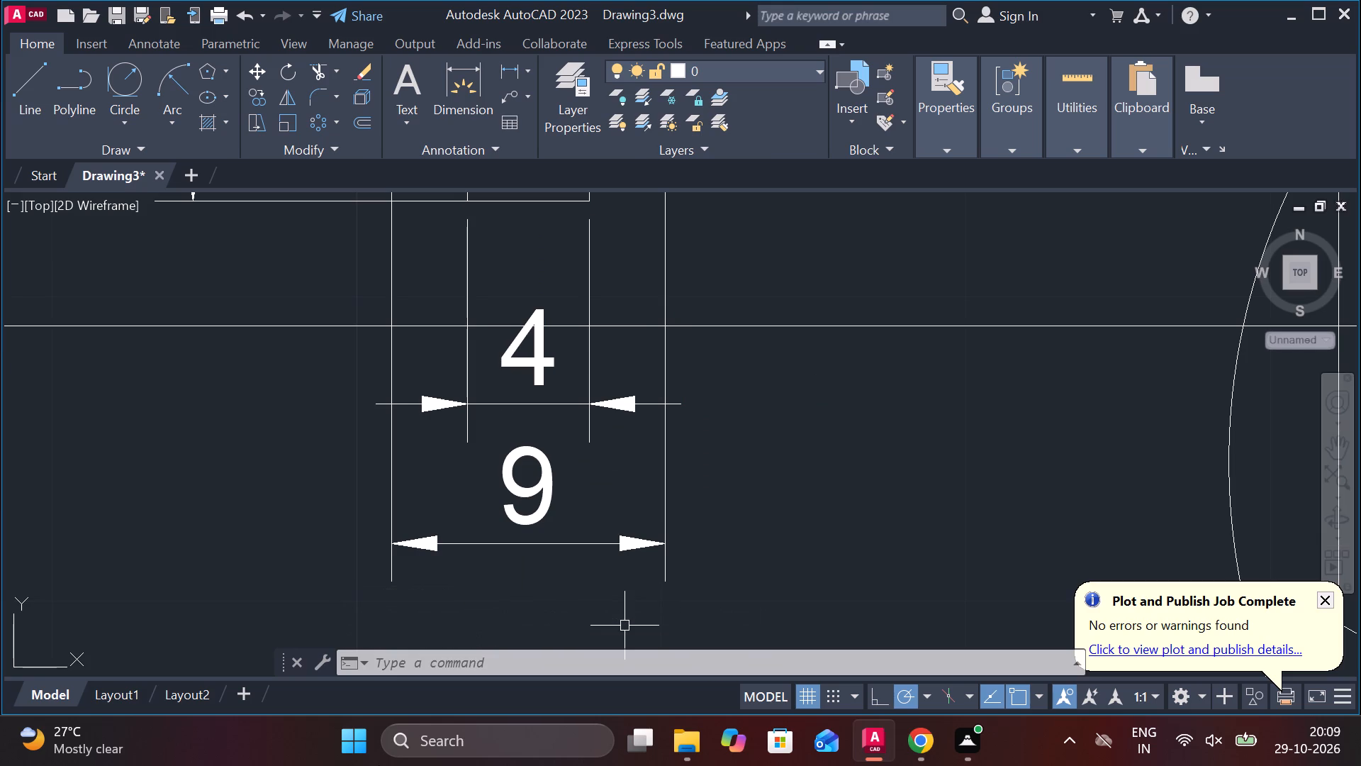
# Add a vertical linear dimension for the rounded flange's thickness, aligned directly above the 42 dimension line.
pyautogui.scroll(-2, 391, 673)
pyautogui.scroll(-2, 598, 510)
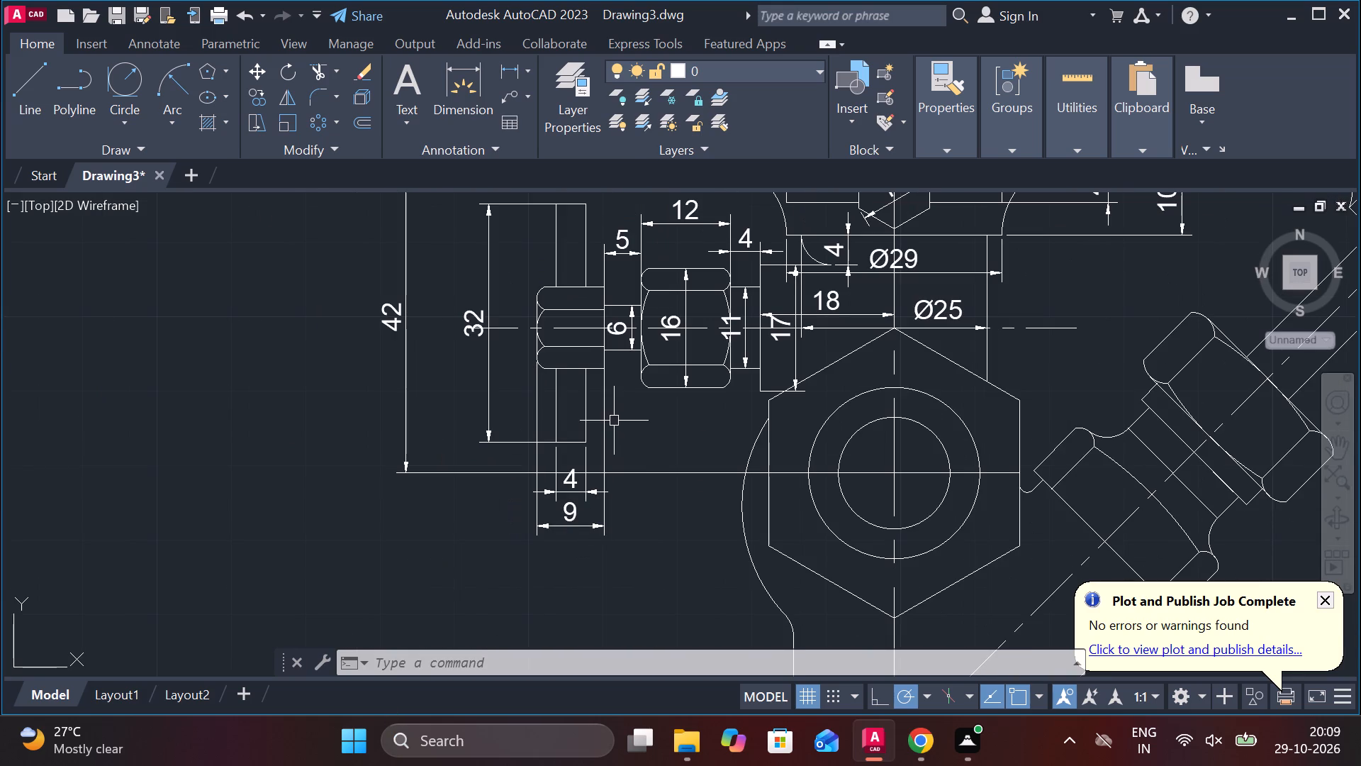
pyautogui.scroll(-1, 598, 370)
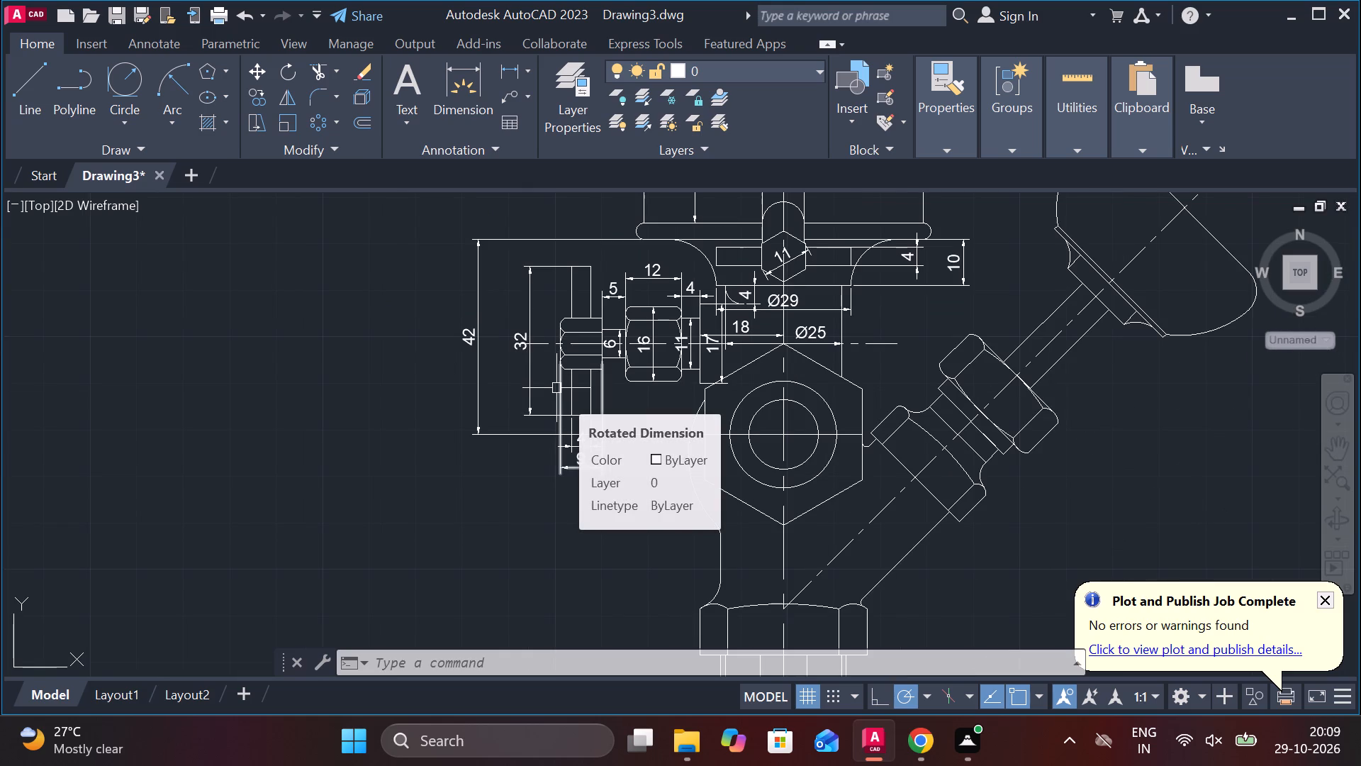
pyautogui.moveTo(670, 248); pyautogui.dragTo(704, 439, button='middle')
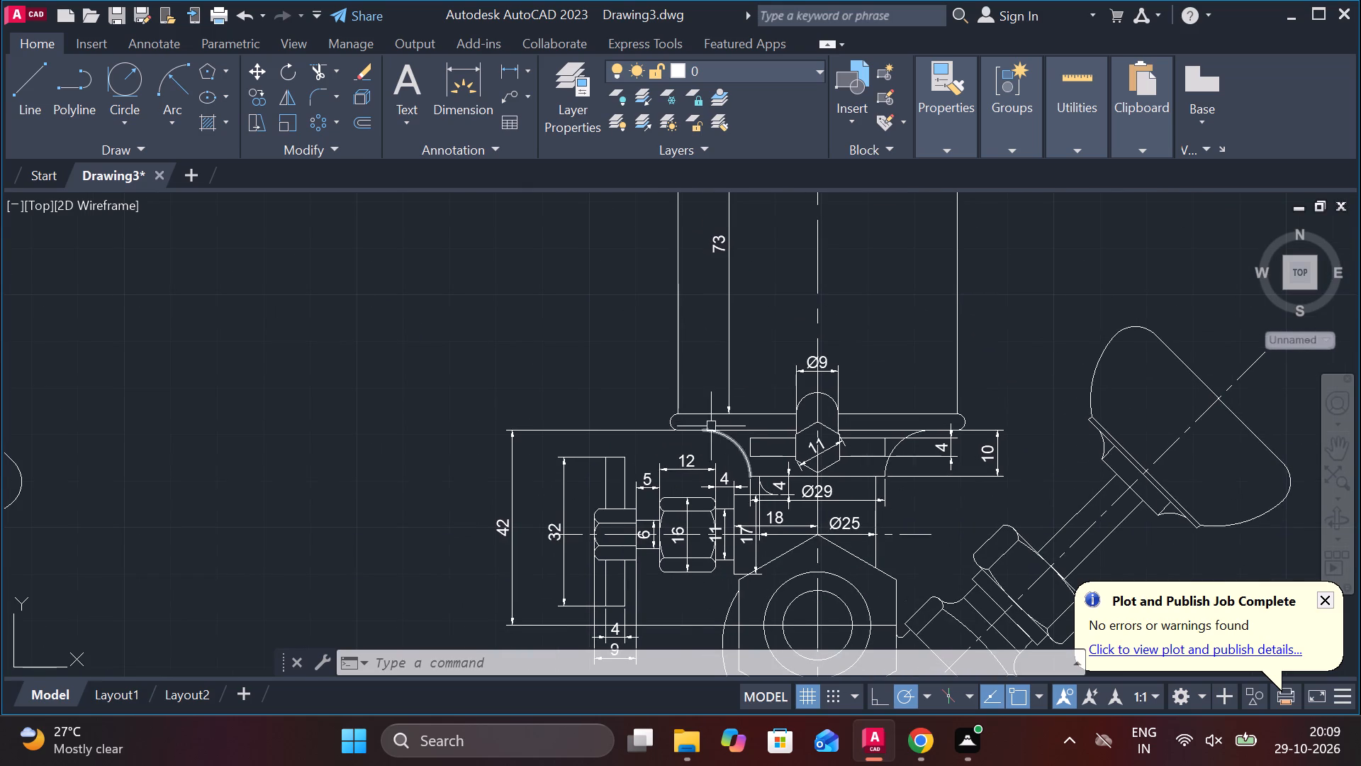
pyautogui.click(503, 59)
pyautogui.click(503, 72)
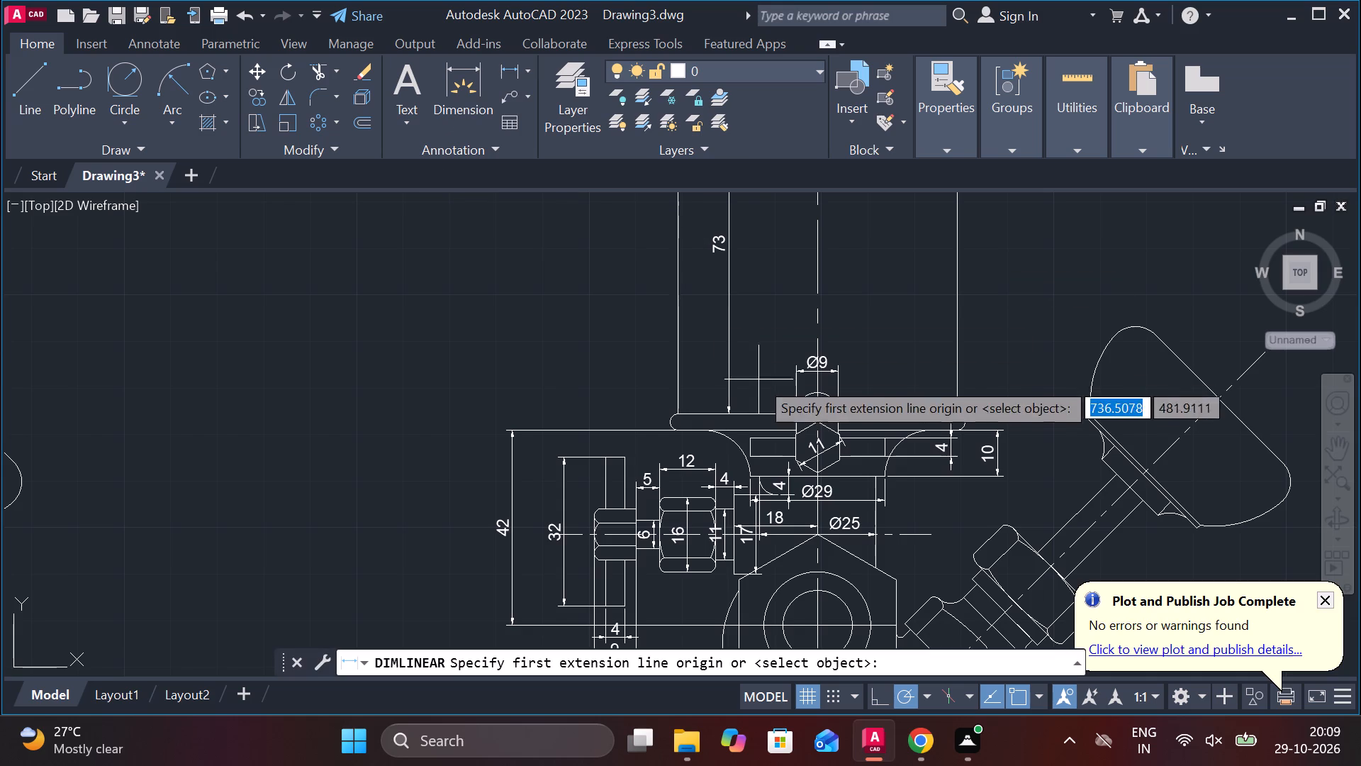
pyautogui.click(700, 413)
pyautogui.click(698, 426)
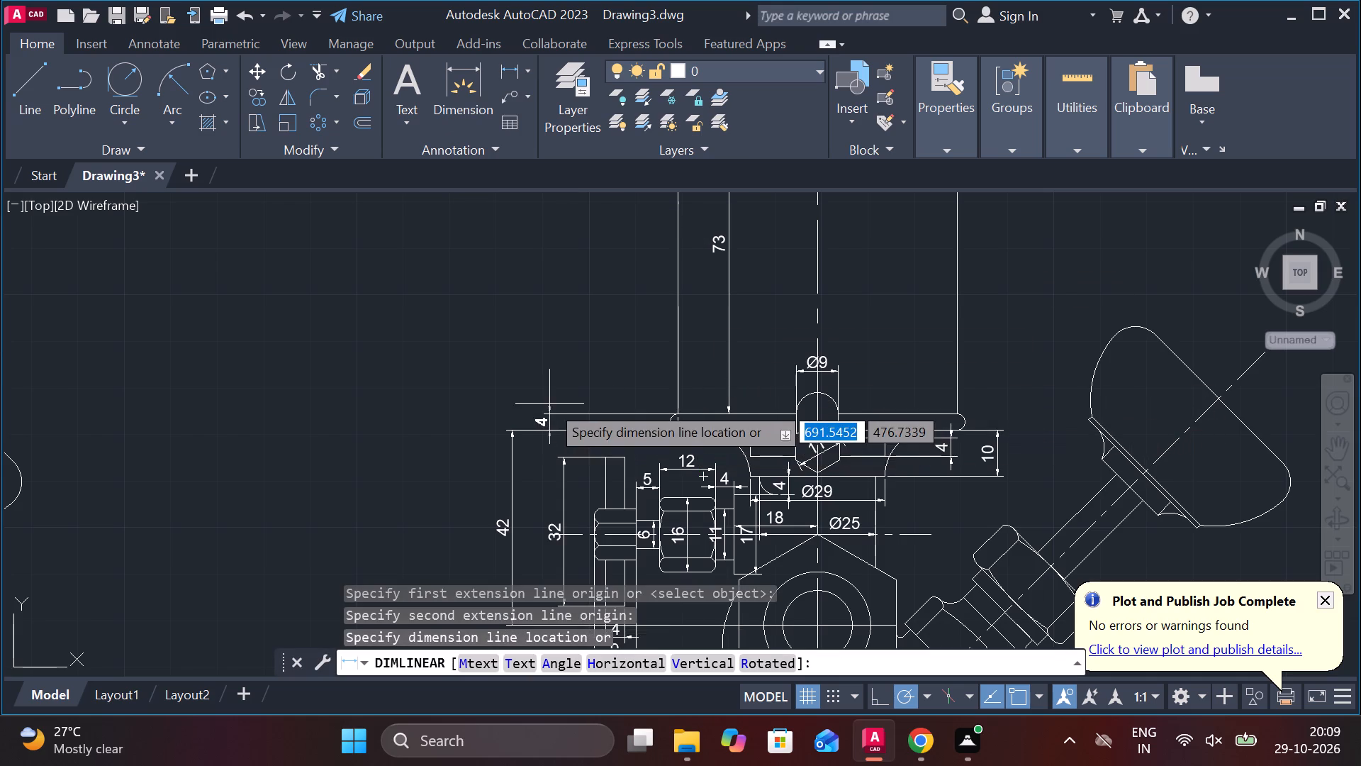
pyautogui.scroll(2, 544, 404)
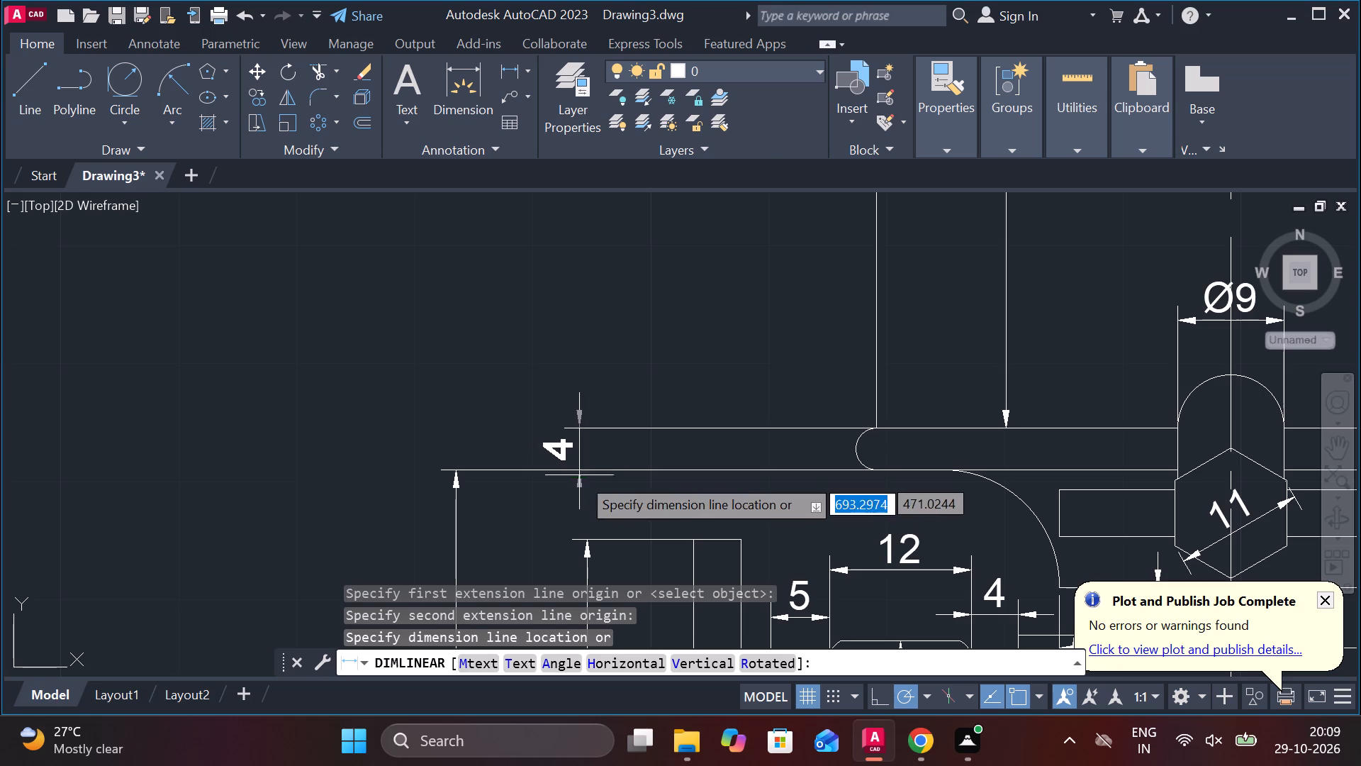
pyautogui.scroll(2, 680, 488)
pyautogui.scroll(-3, 622, 487)
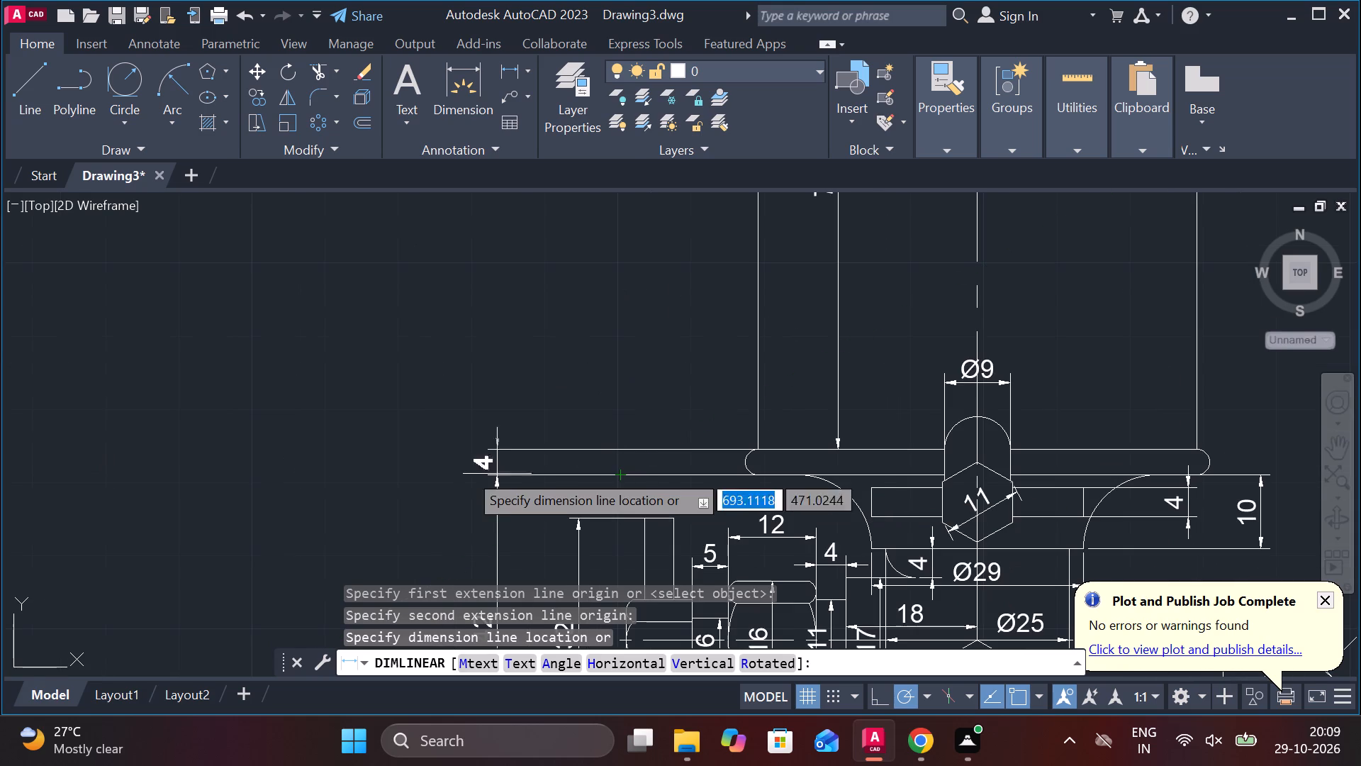
pyautogui.scroll(2, 502, 465)
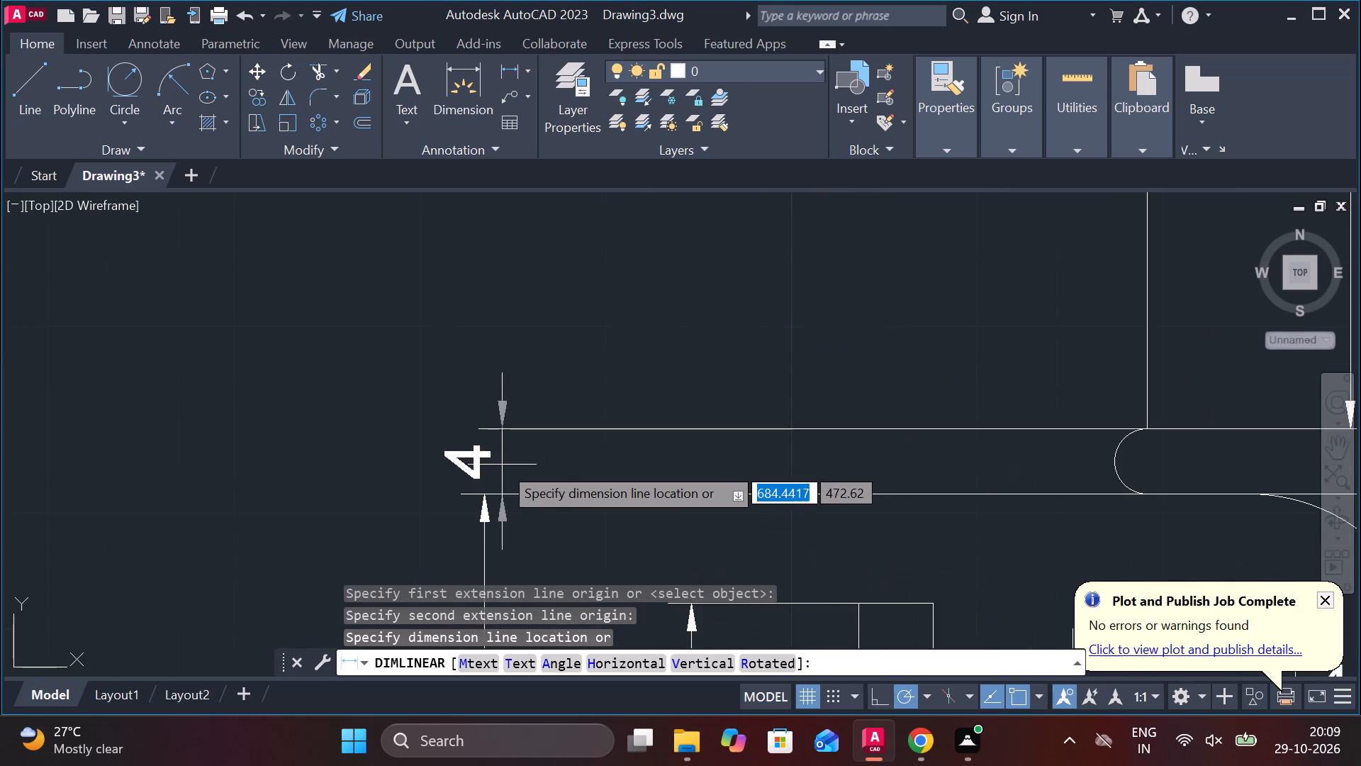
pyautogui.click(484, 474)
pyautogui.scroll(-3, 556, 456)
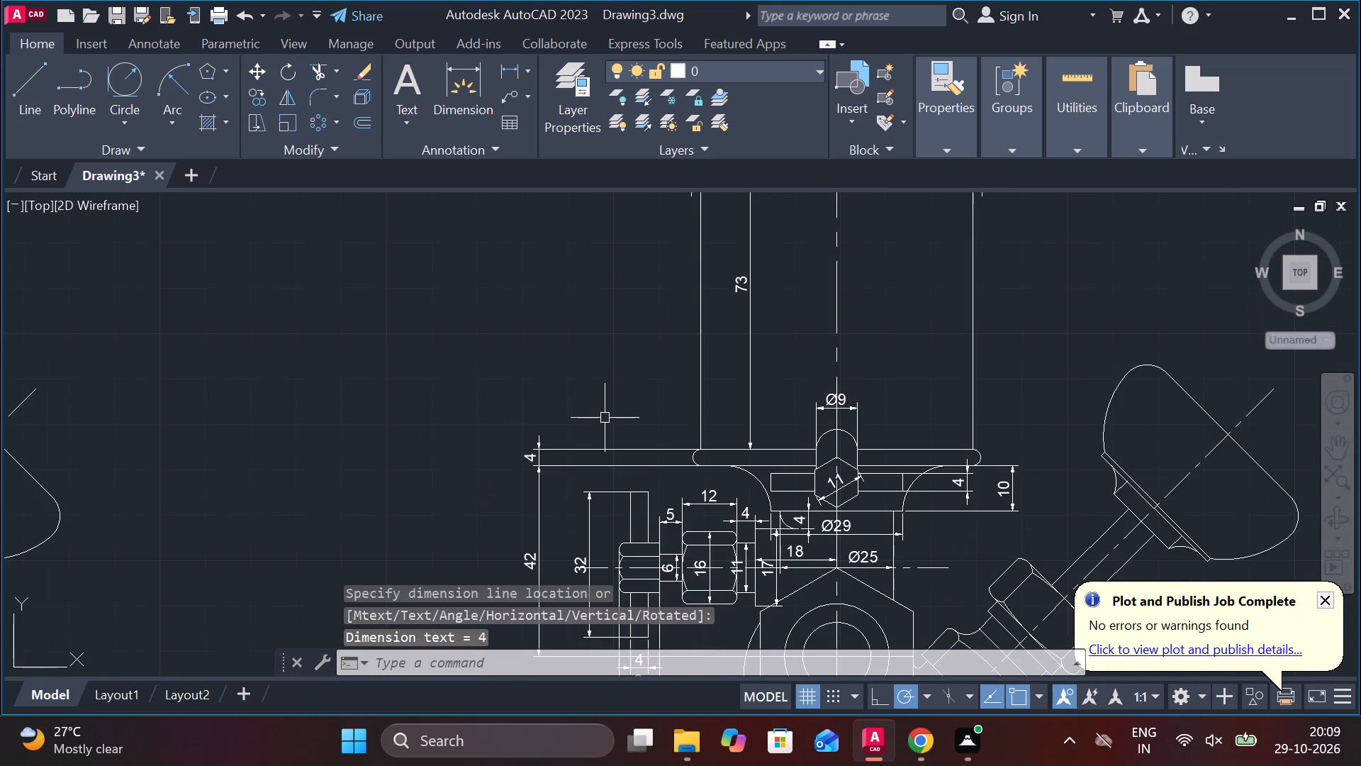
# Add a vertical linear dimension from the rounded flange's top face to the top of the knob, aligned with the flange thickness dimension line.
pyautogui.moveTo(625, 390); pyautogui.dragTo(534, 434, button='middle')
pyautogui.press('space')
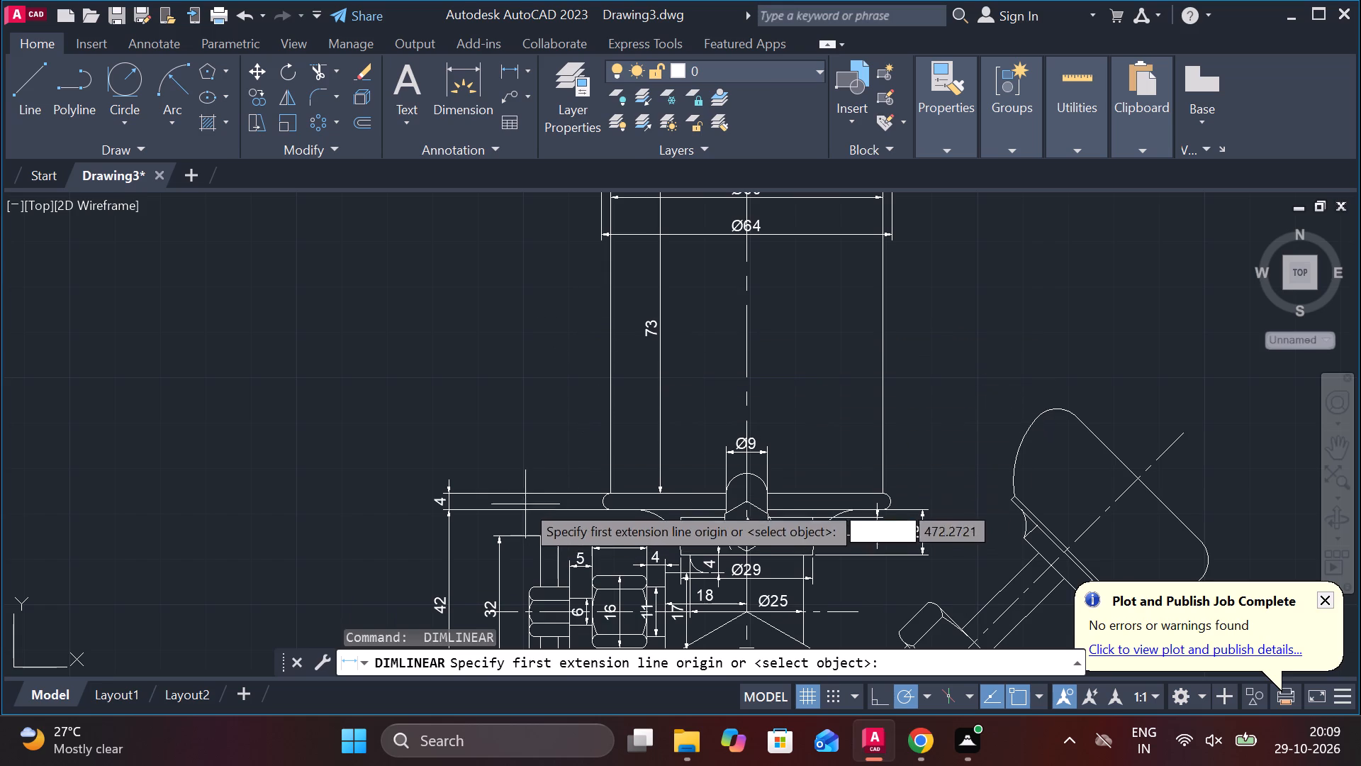
pyautogui.click(508, 489)
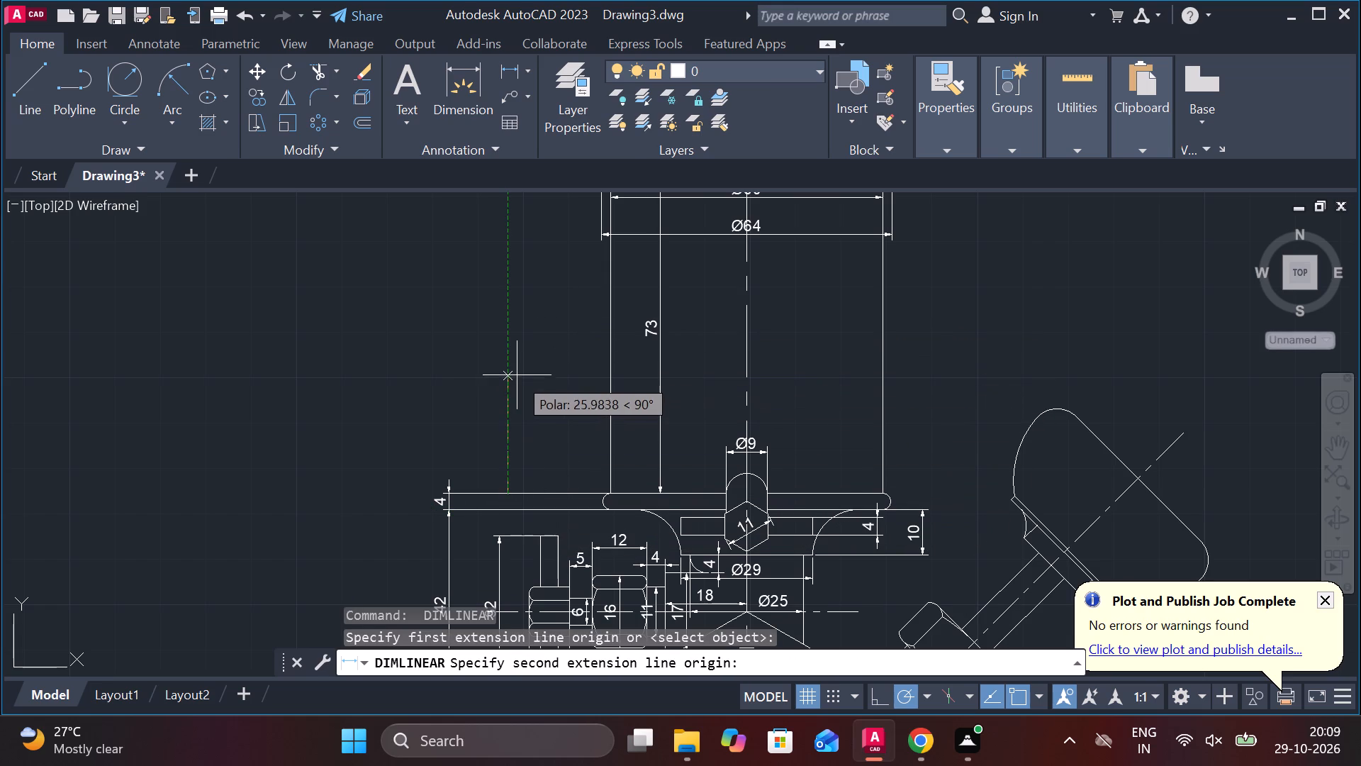
pyautogui.scroll(-2, 517, 363)
pyautogui.moveTo(518, 355); pyautogui.dragTo(510, 514, button='middle')
pyautogui.scroll(2, 495, 372)
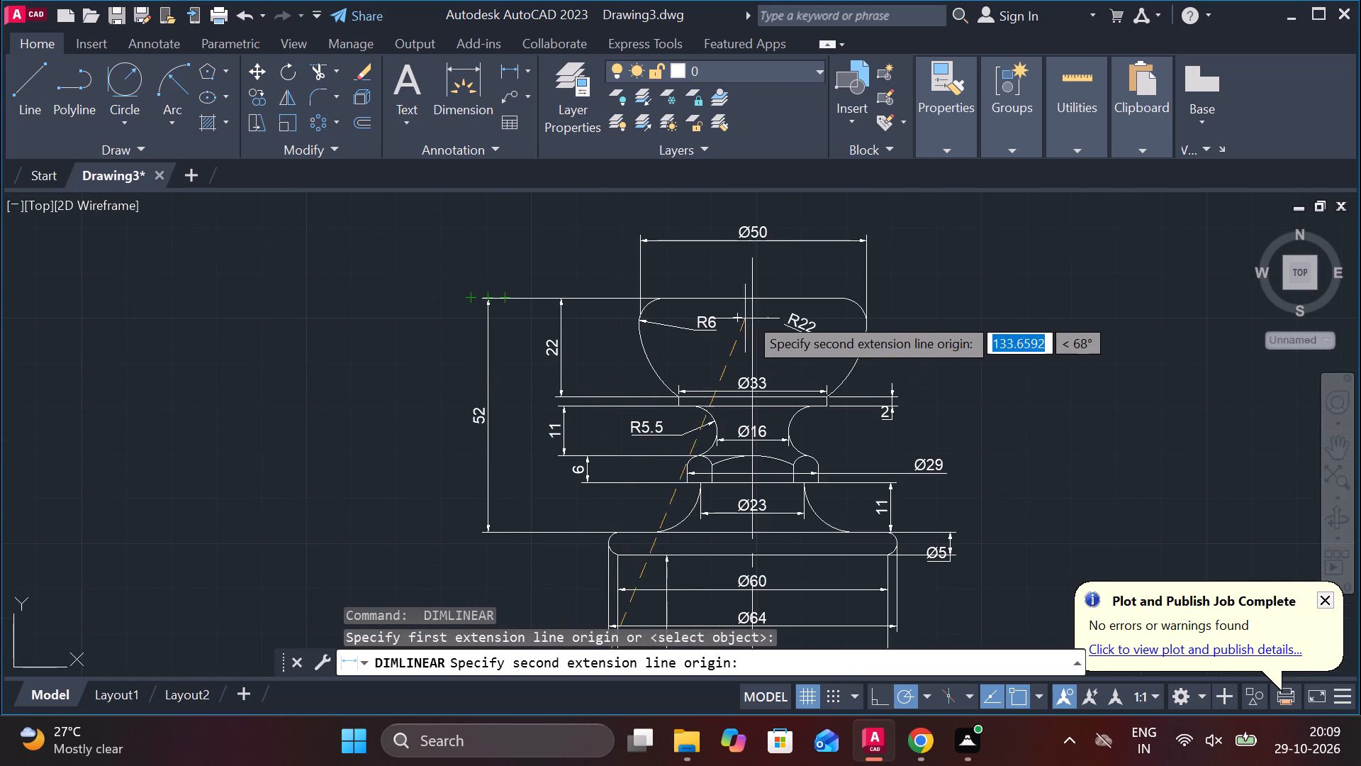
pyautogui.click(754, 299)
pyautogui.moveTo(420, 416); pyautogui.dragTo(482, 170, button='middle')
pyautogui.scroll(-2, 481, 282)
pyautogui.scroll(3, 482, 311)
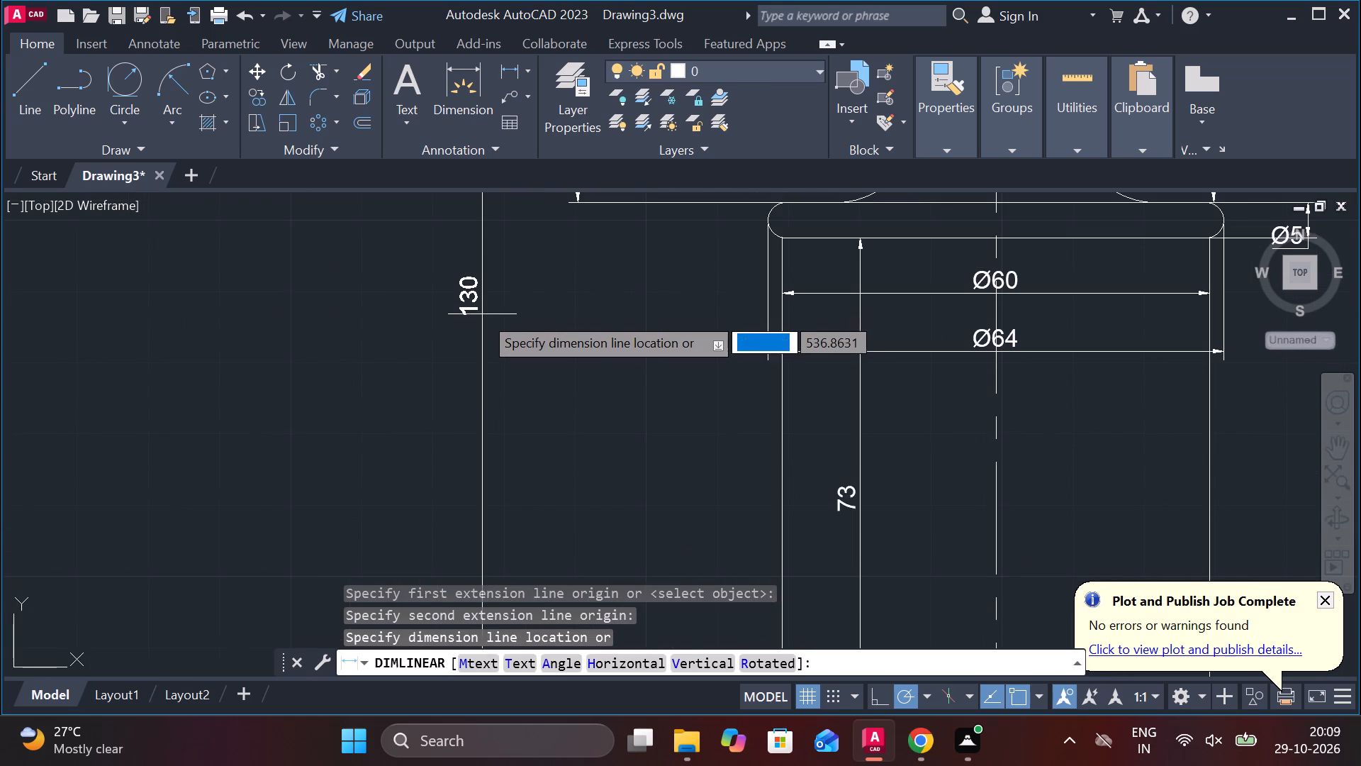
pyautogui.scroll(-2, 489, 325)
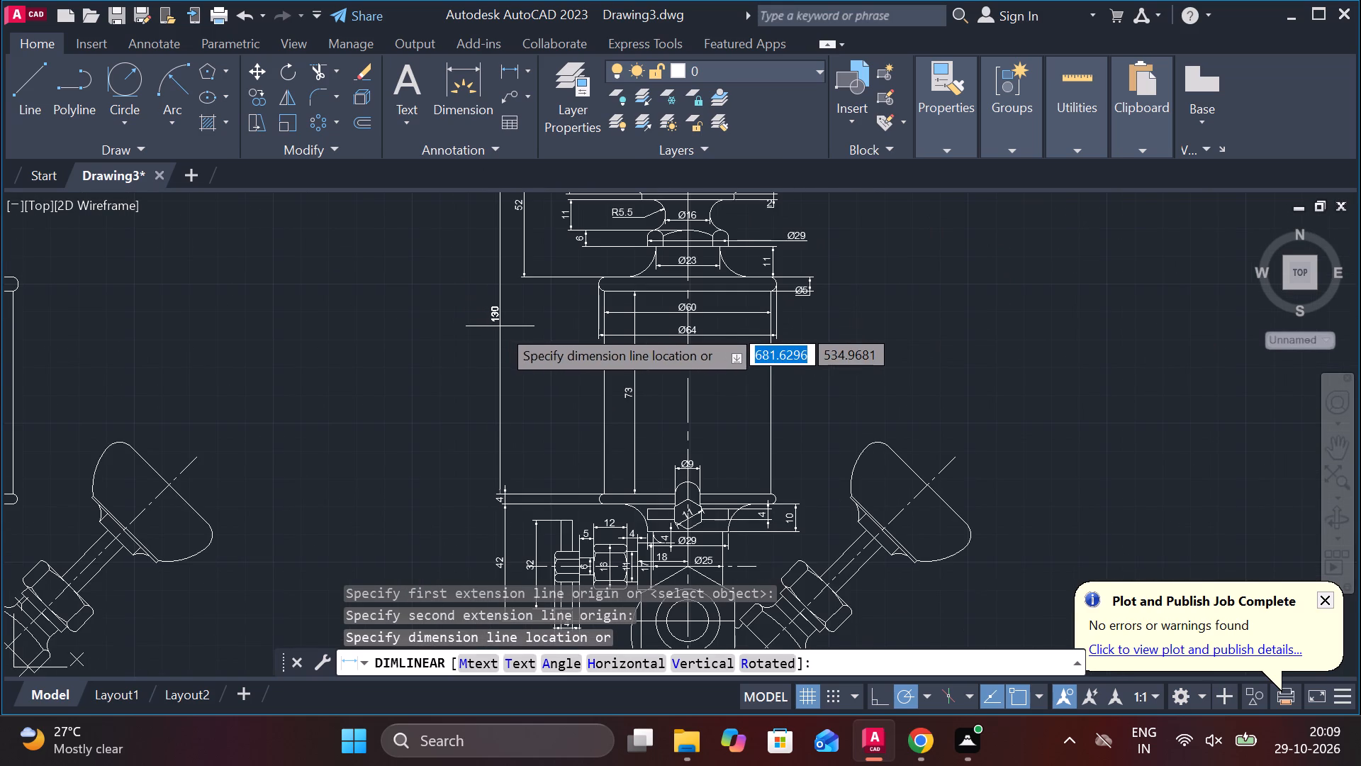
pyautogui.scroll(2, 495, 457)
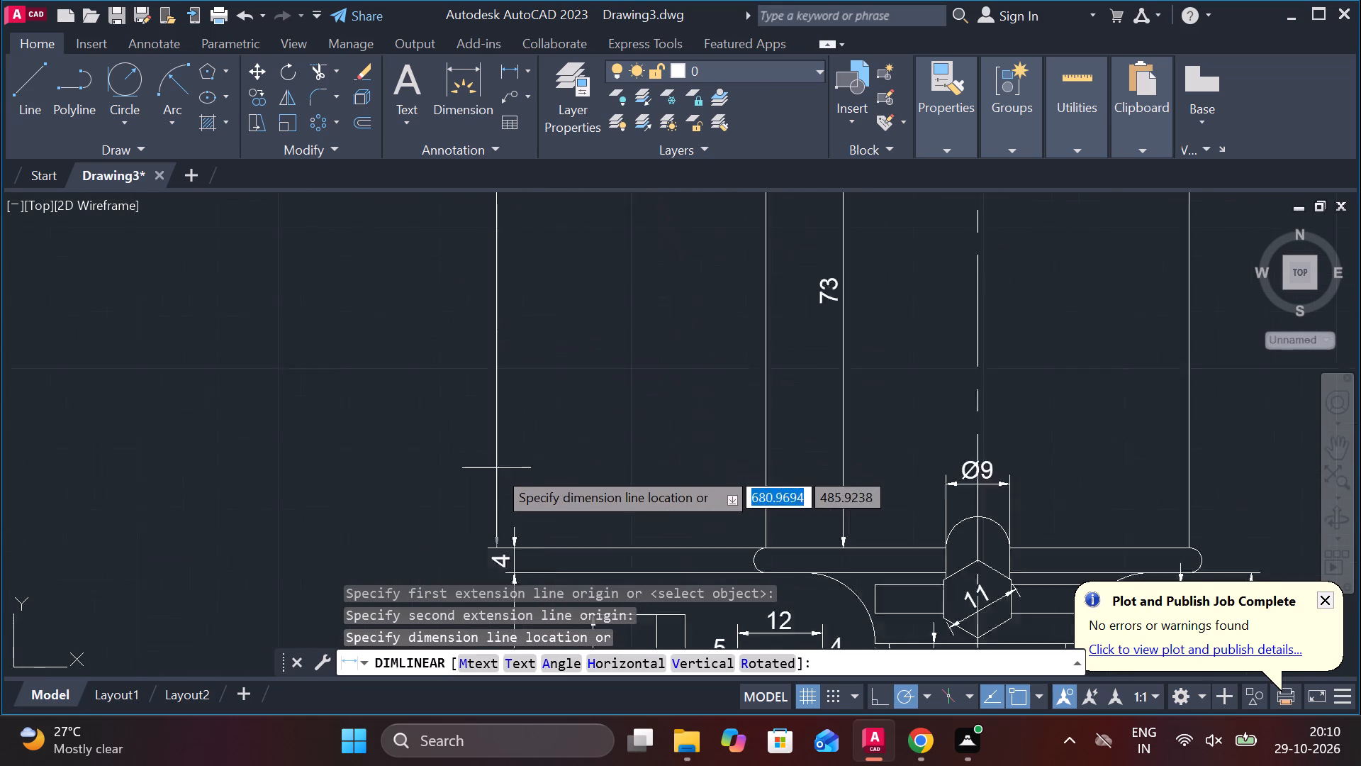
pyautogui.scroll(2, 496, 469)
pyautogui.moveTo(505, 495); pyautogui.dragTo(385, 65, button='middle')
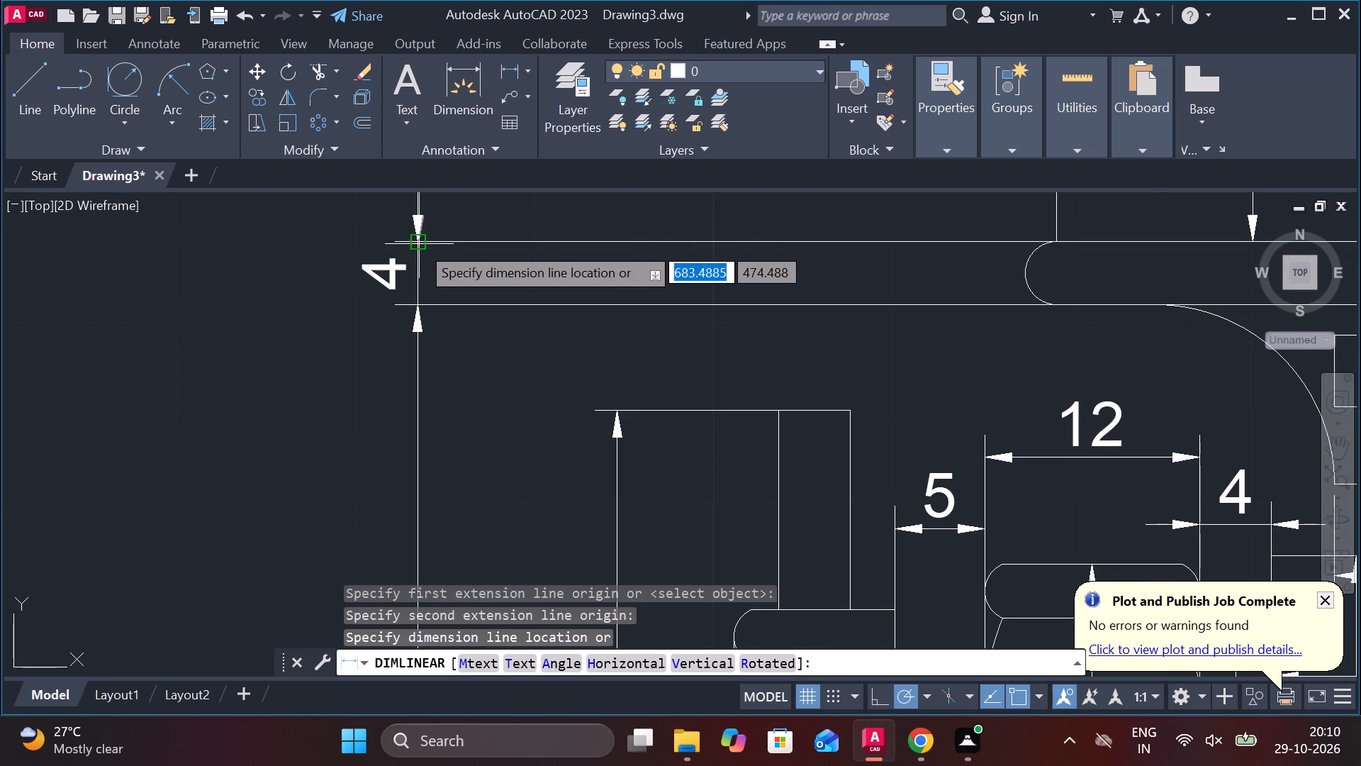
pyautogui.scroll(-3, 542, 255)
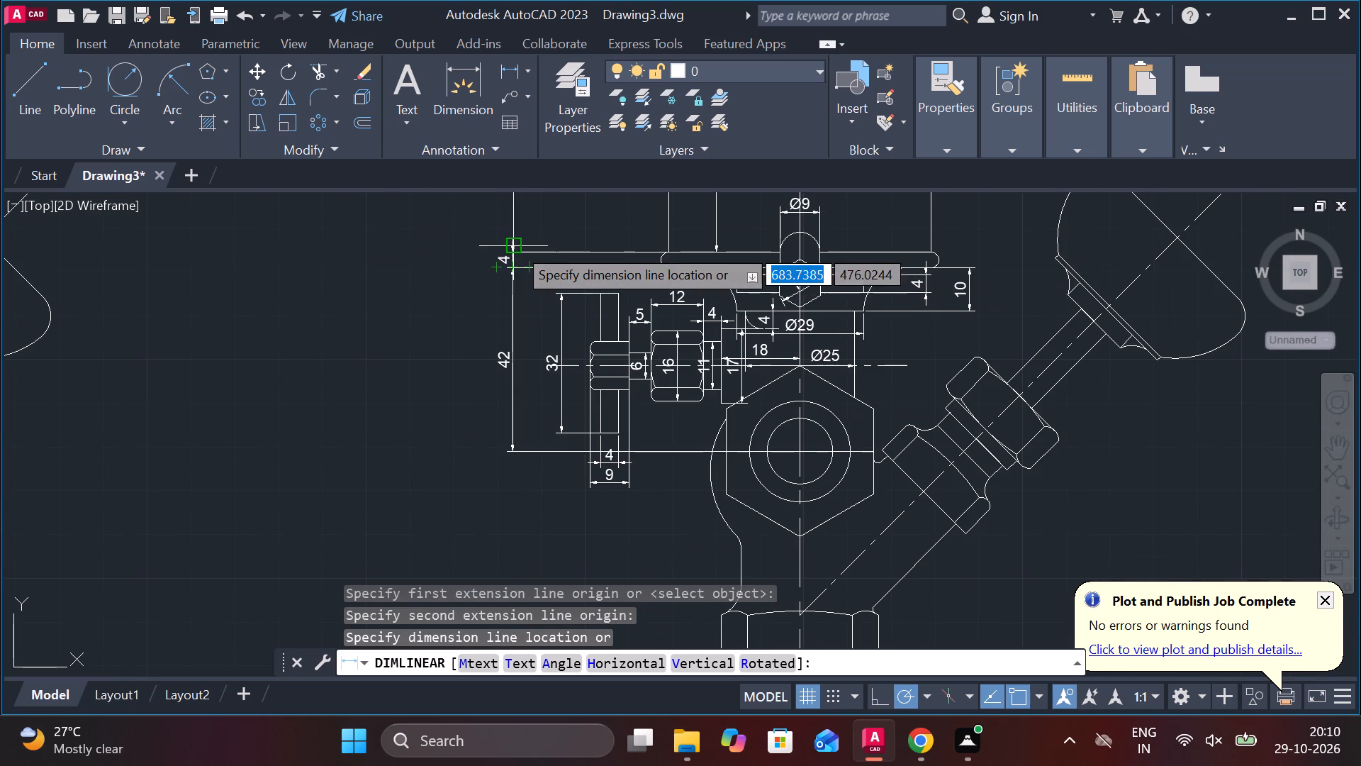
pyautogui.scroll(2, 516, 246)
pyautogui.click(498, 265)
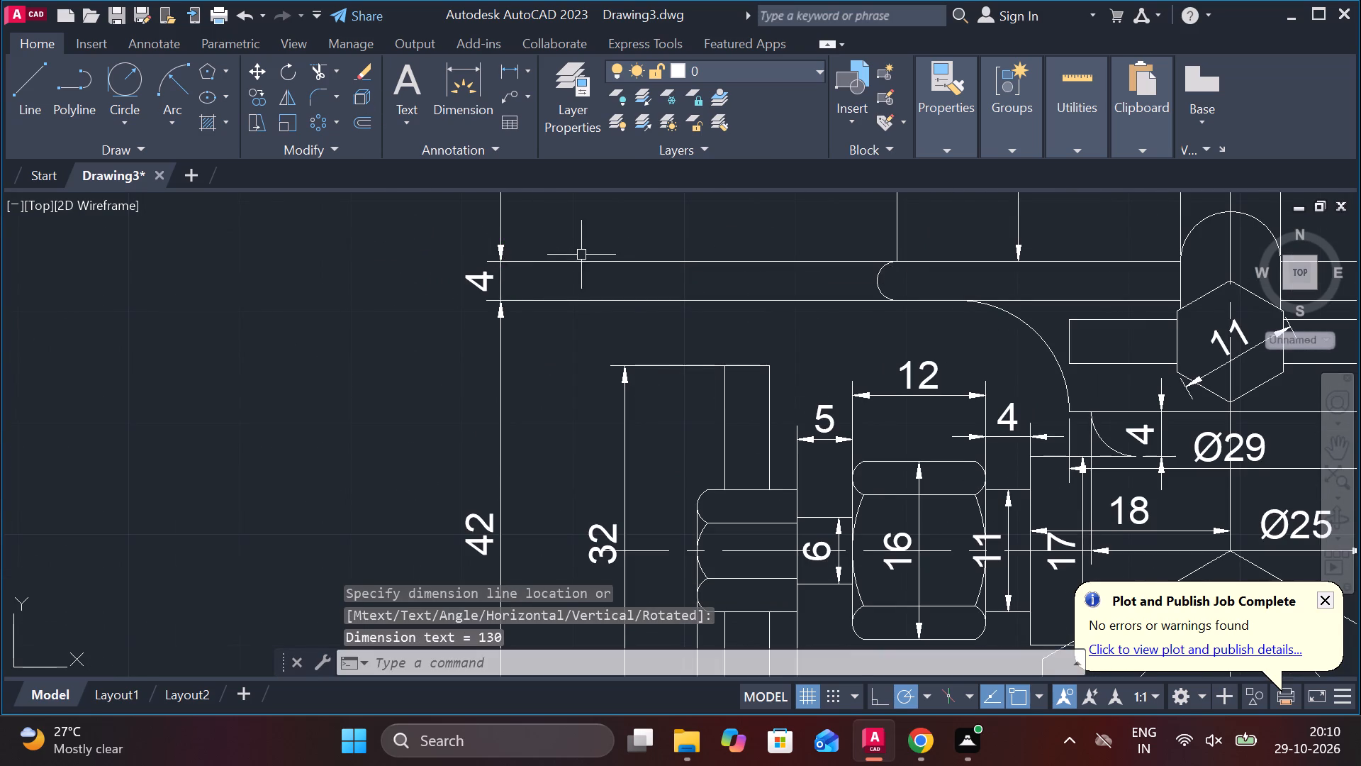
# Add a vertical linear dimension for the small hex nut's height, placed between the nut and the 32 dimension.
pyautogui.scroll(-5, 581, 255)
pyautogui.moveTo(547, 256); pyautogui.dragTo(539, 388, button='middle')
pyautogui.scroll(3, 544, 275)
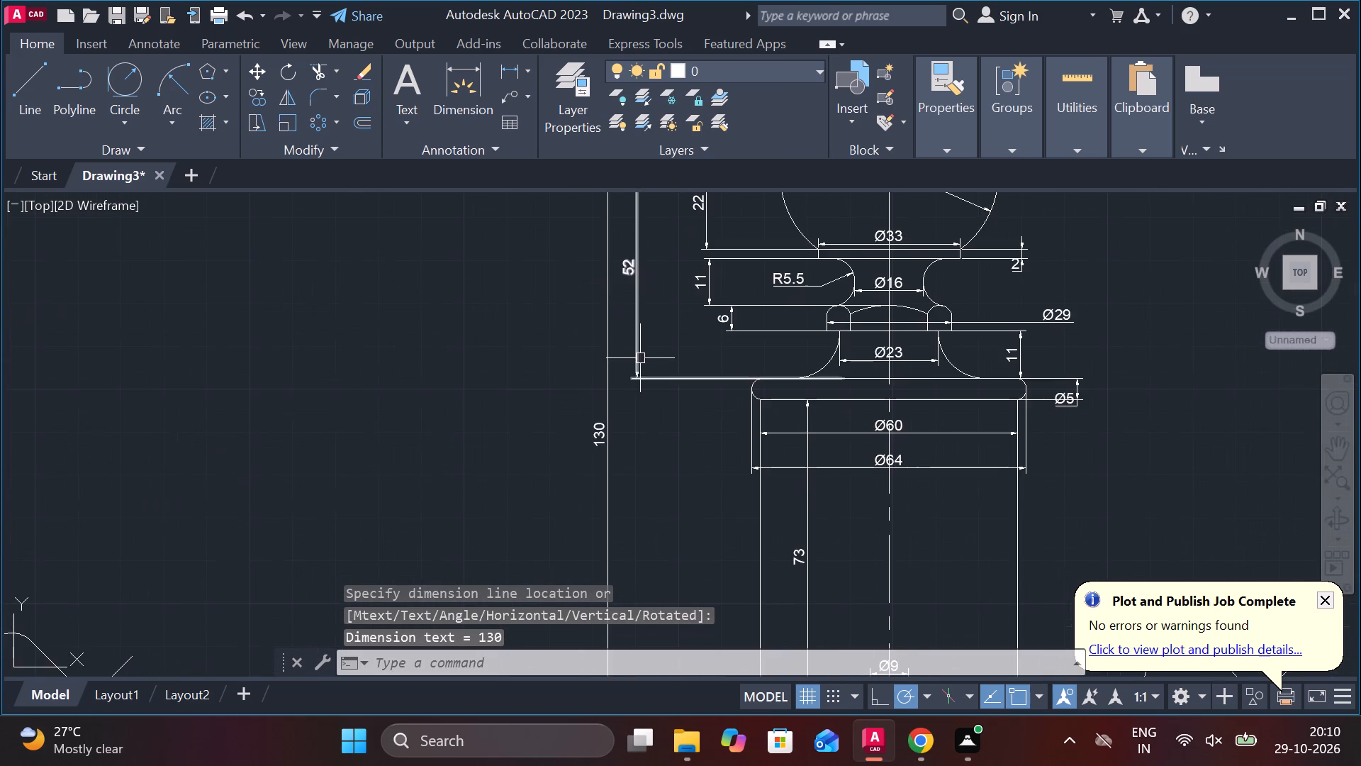
pyautogui.scroll(3, 651, 392)
pyautogui.scroll(-2, 612, 399)
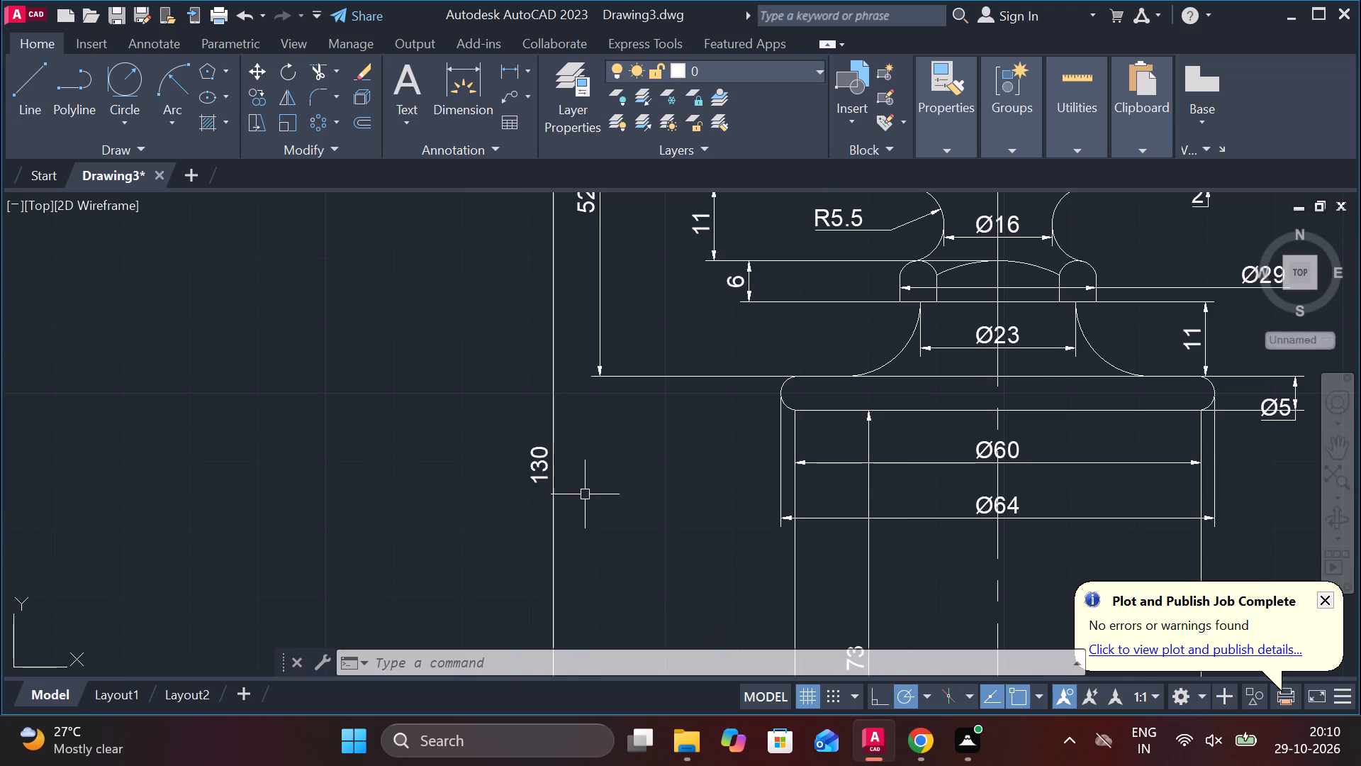
pyautogui.scroll(-1, 585, 494)
pyautogui.moveTo(603, 498); pyautogui.dragTo(551, 314, button='middle')
pyautogui.scroll(1, 534, 316)
pyautogui.scroll(-3, 534, 316)
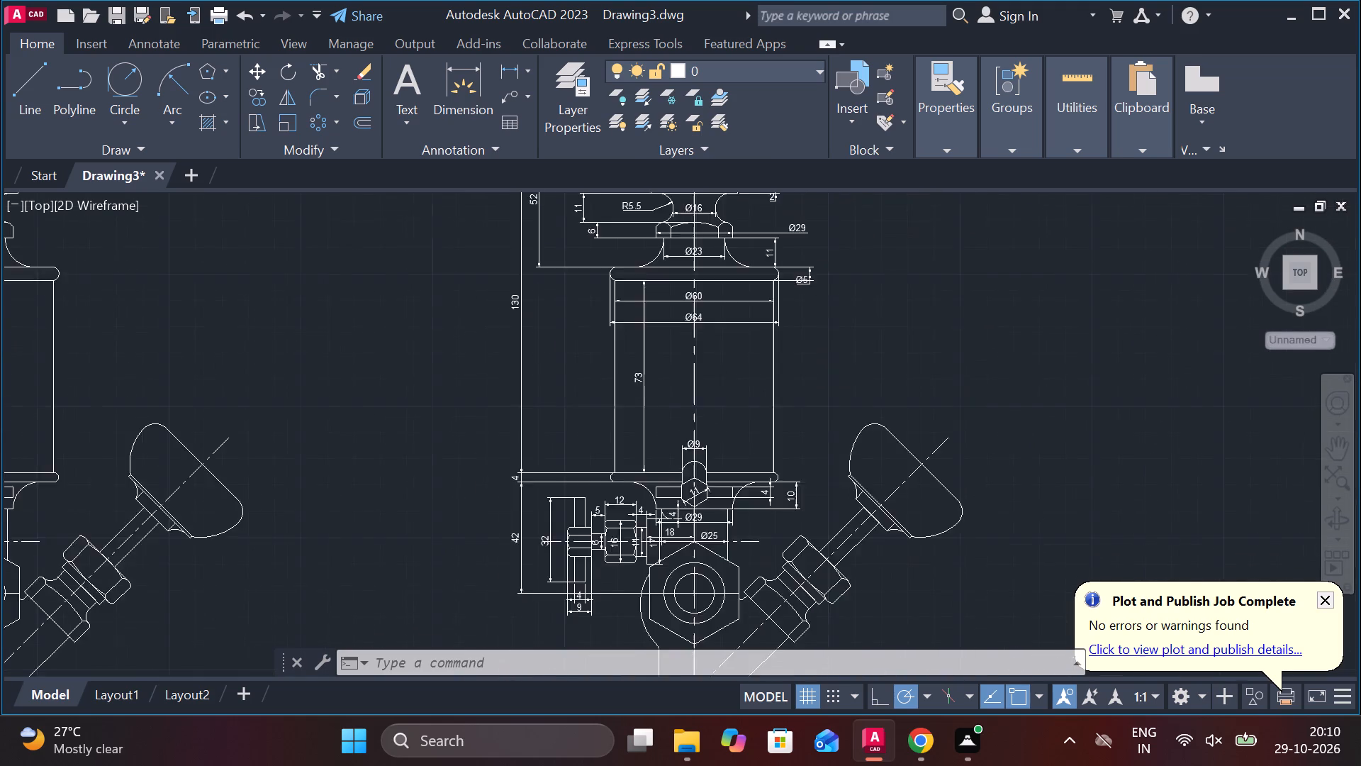
pyautogui.scroll(2, 539, 376)
pyautogui.moveTo(542, 386); pyautogui.dragTo(540, 106, button='middle')
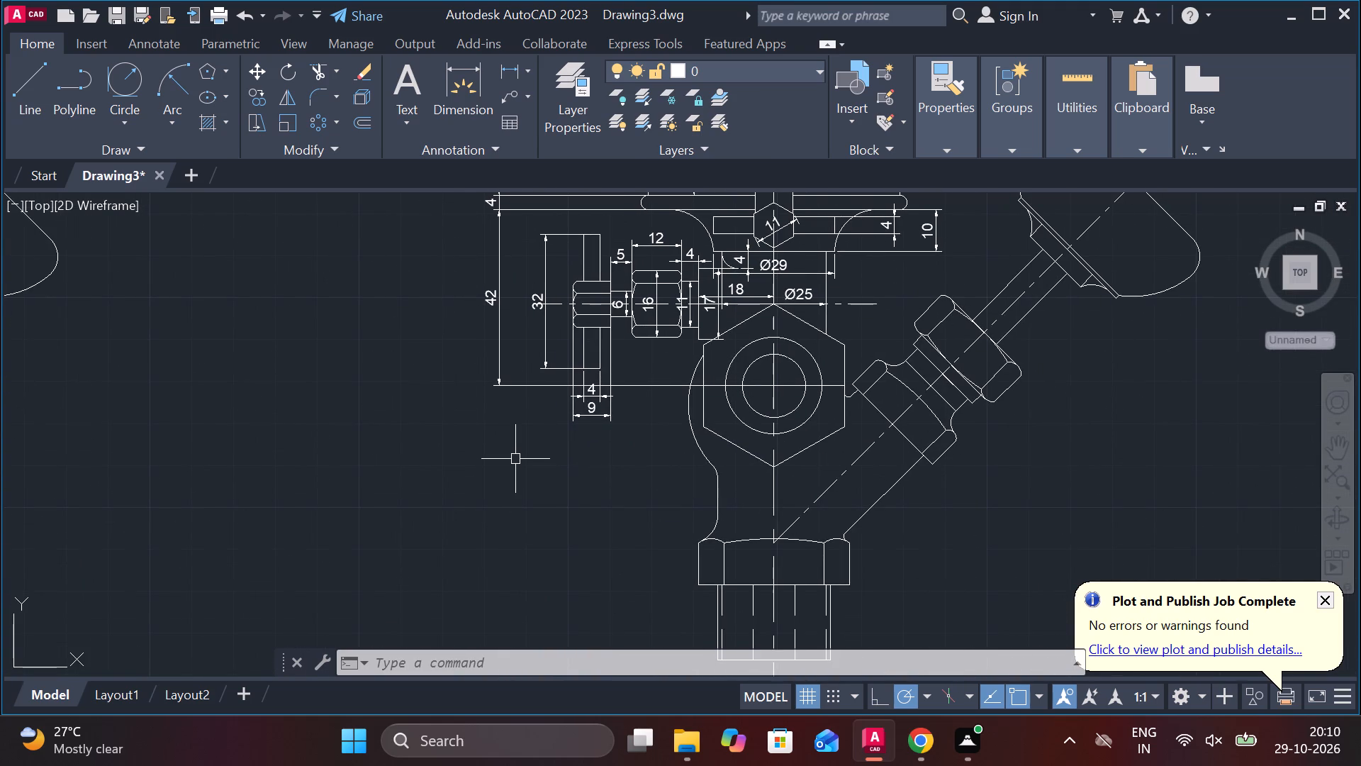
pyautogui.scroll(2, 547, 423)
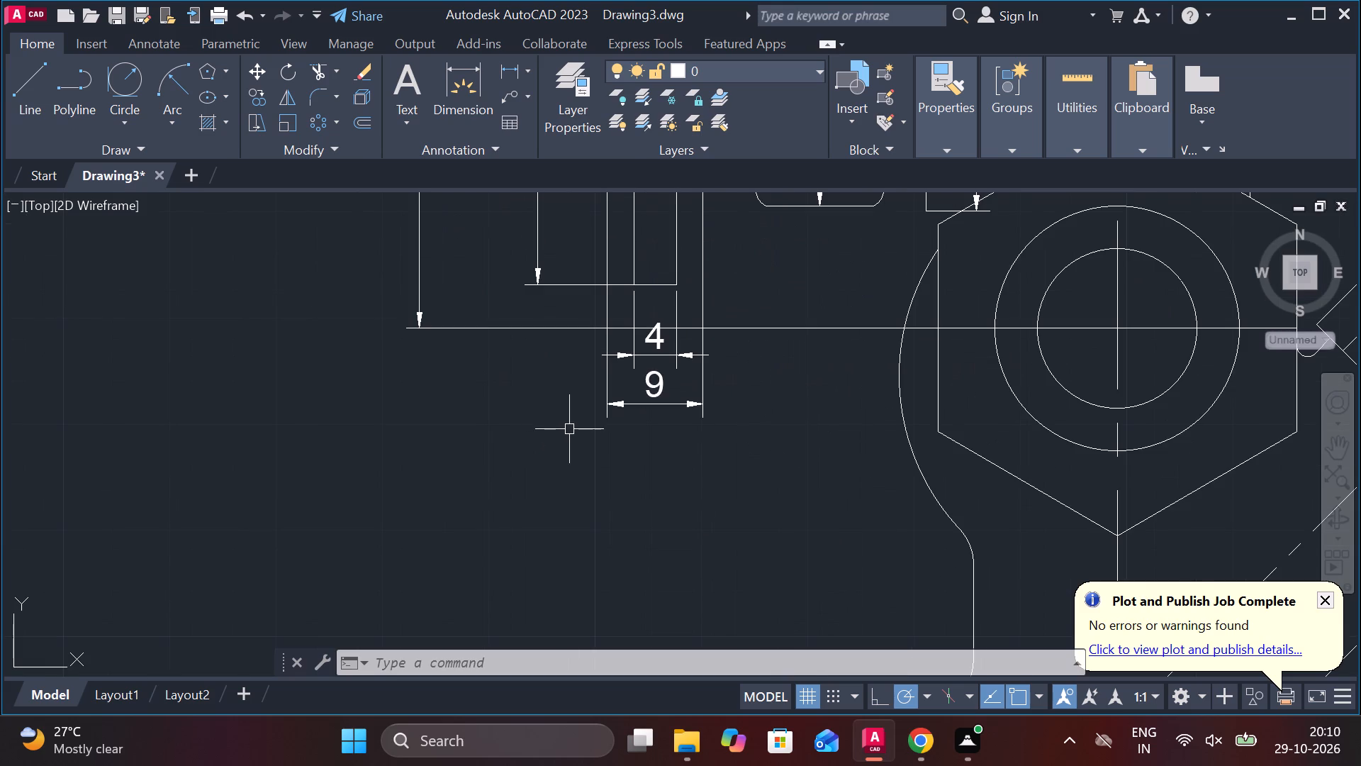
pyautogui.moveTo(590, 400); pyautogui.dragTo(585, 698, button='middle')
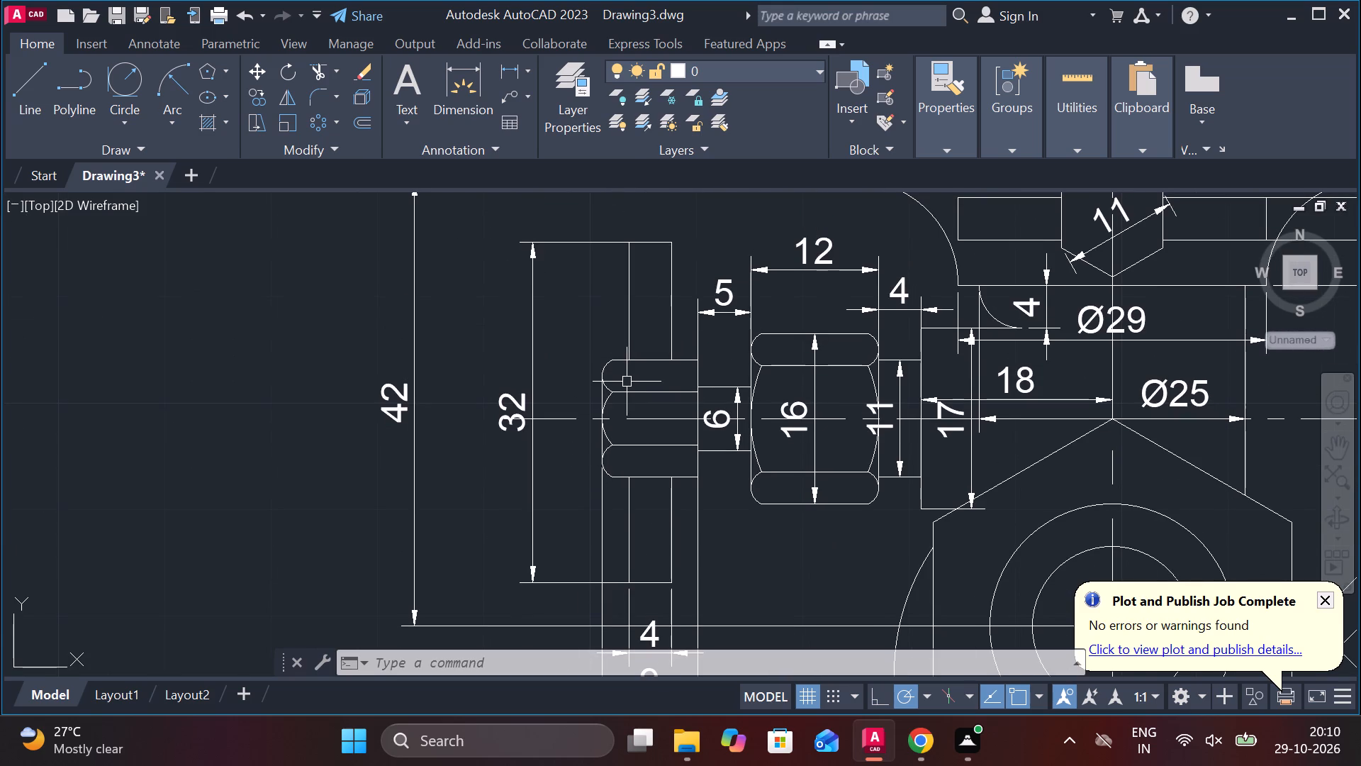
pyautogui.press('space')
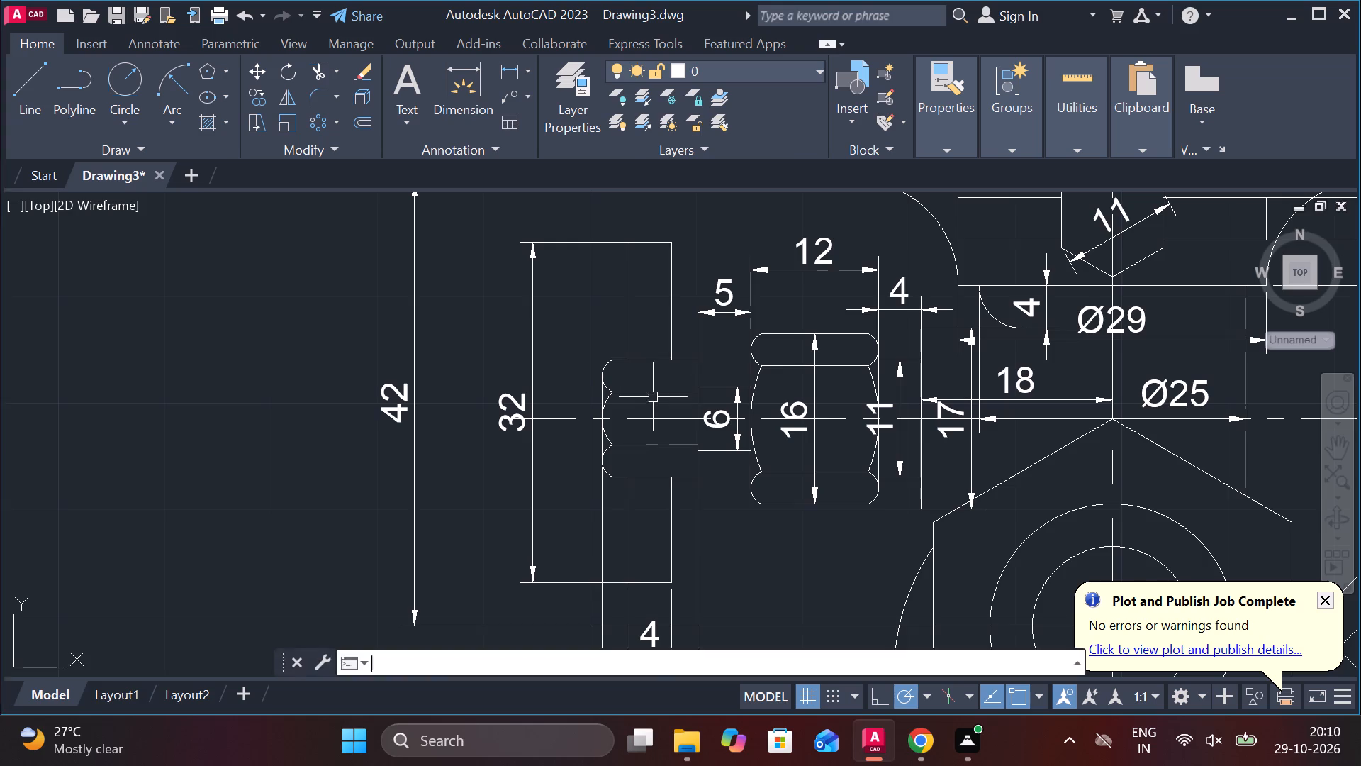
pyautogui.click(647, 355)
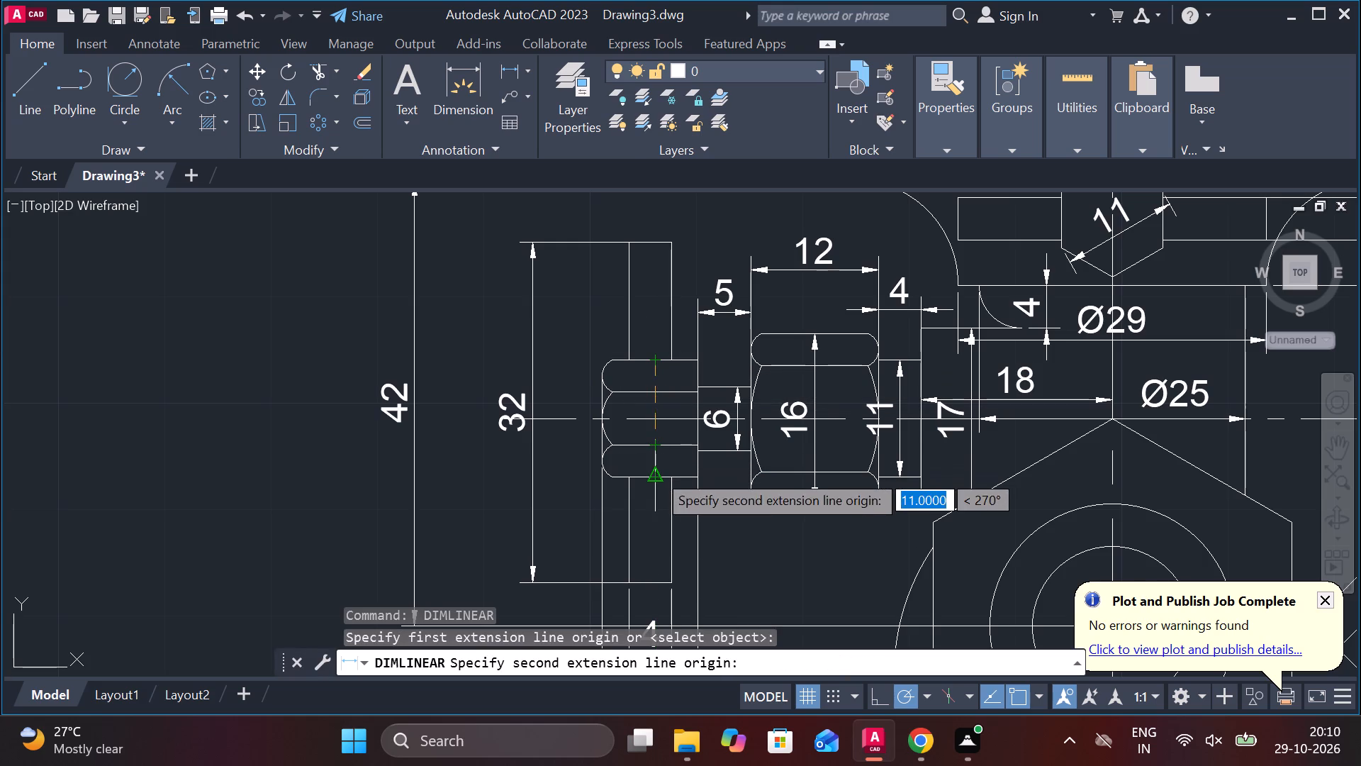
pyautogui.click(656, 472)
pyautogui.click(580, 455)
pyautogui.scroll(-1, 662, 461)
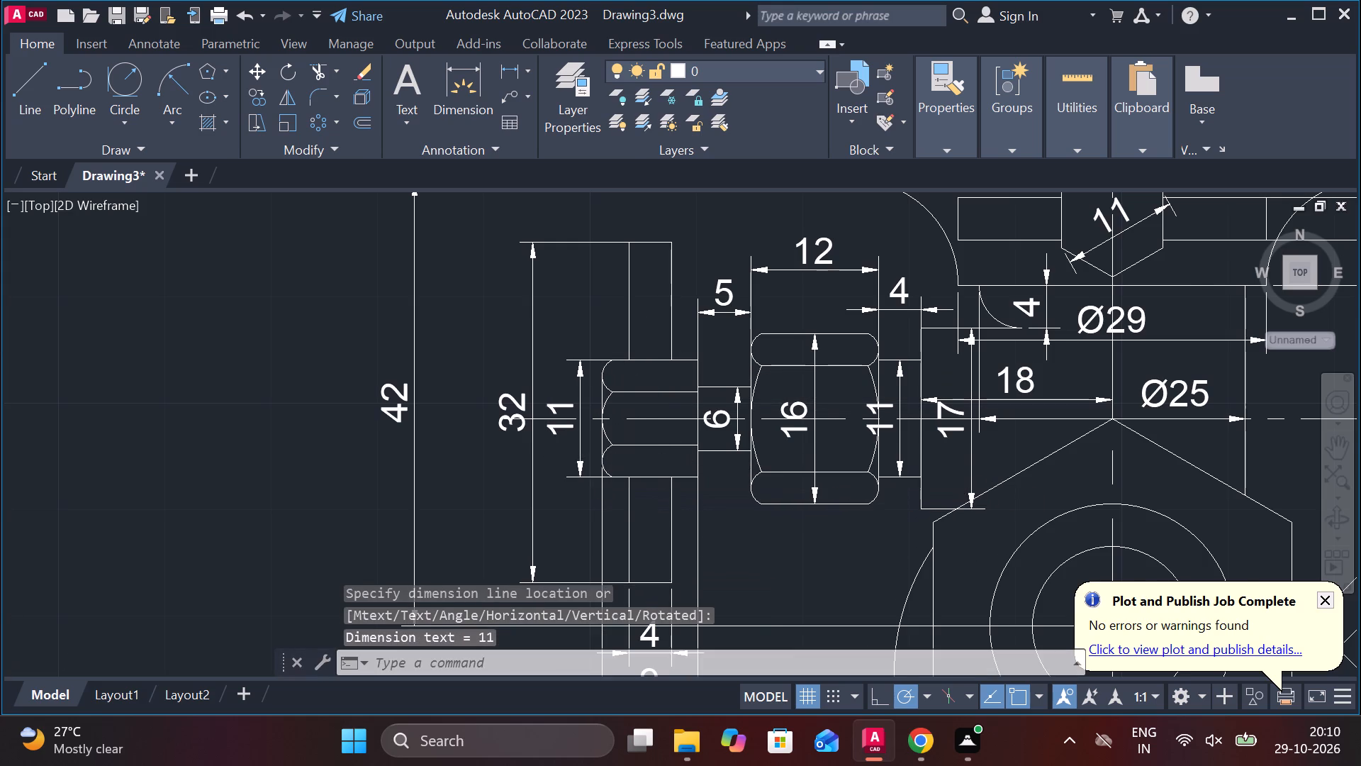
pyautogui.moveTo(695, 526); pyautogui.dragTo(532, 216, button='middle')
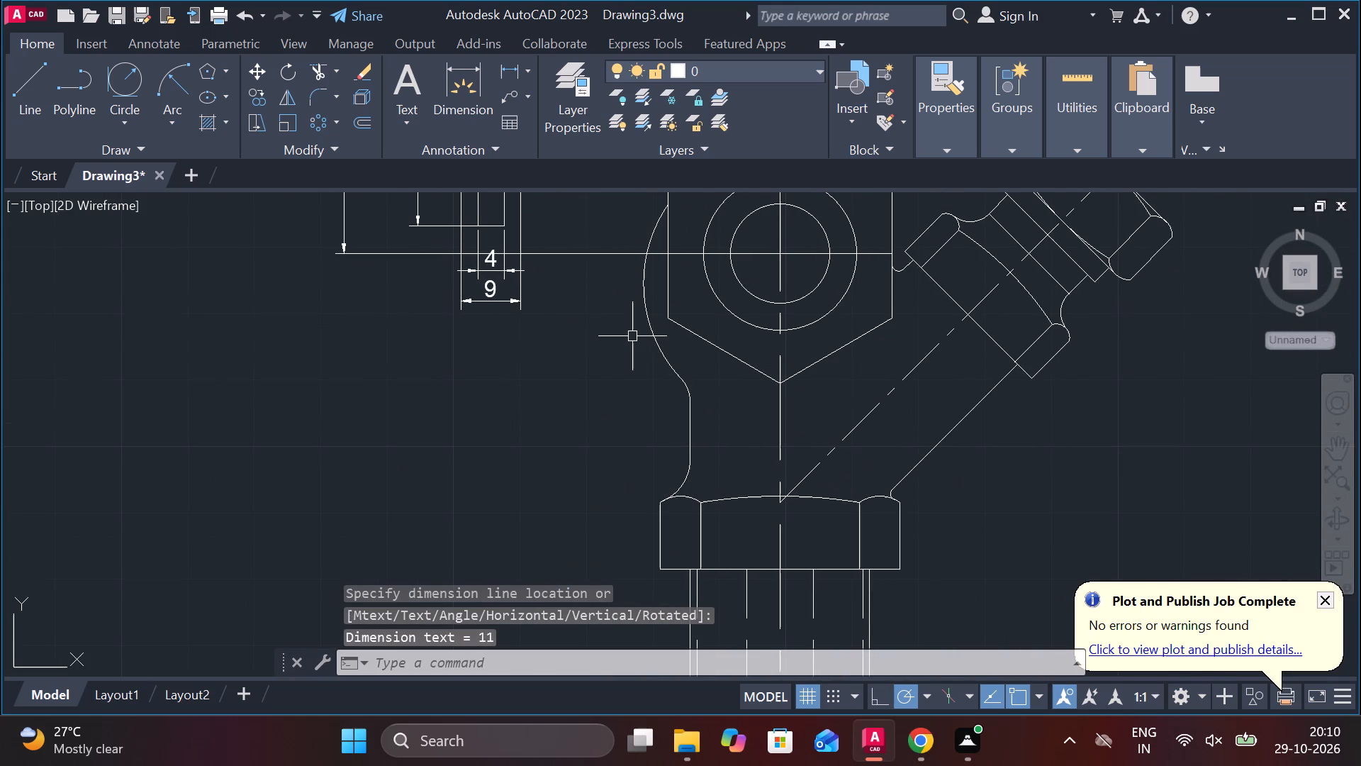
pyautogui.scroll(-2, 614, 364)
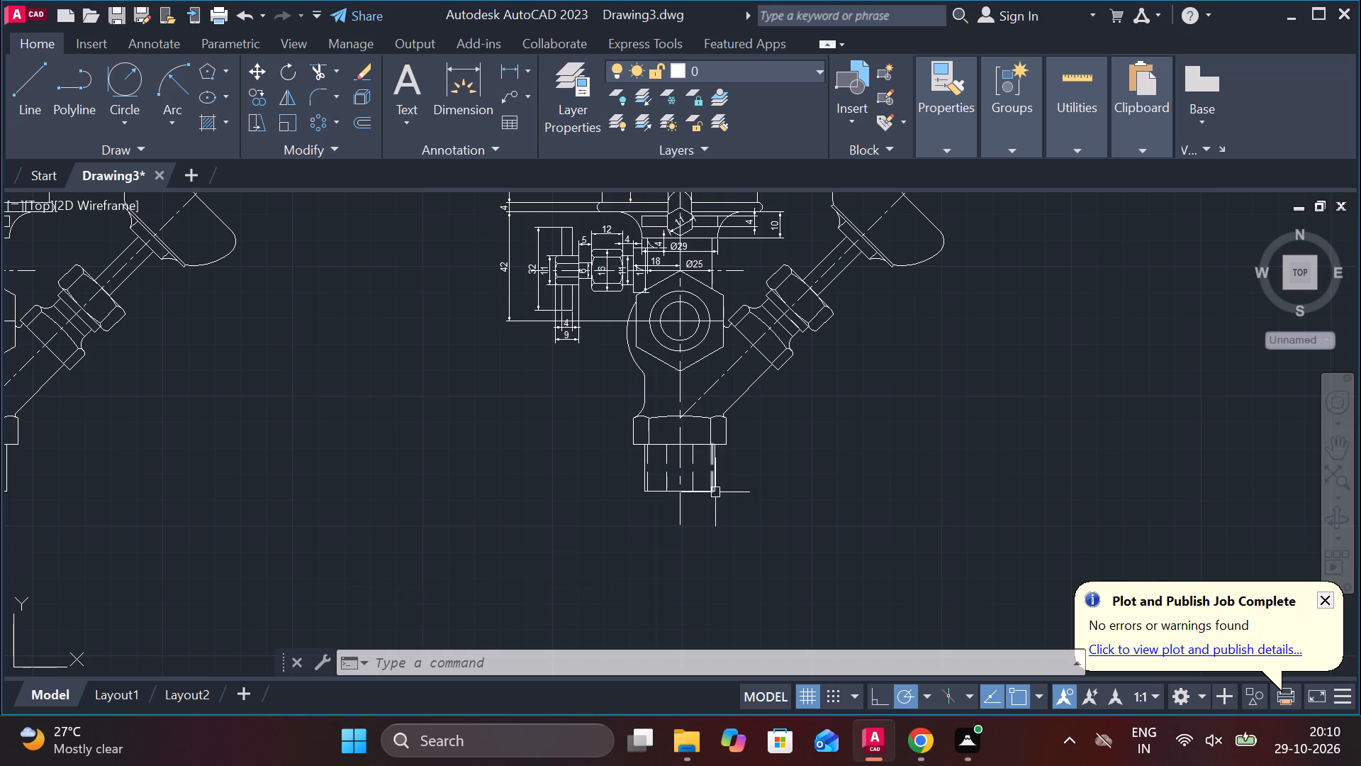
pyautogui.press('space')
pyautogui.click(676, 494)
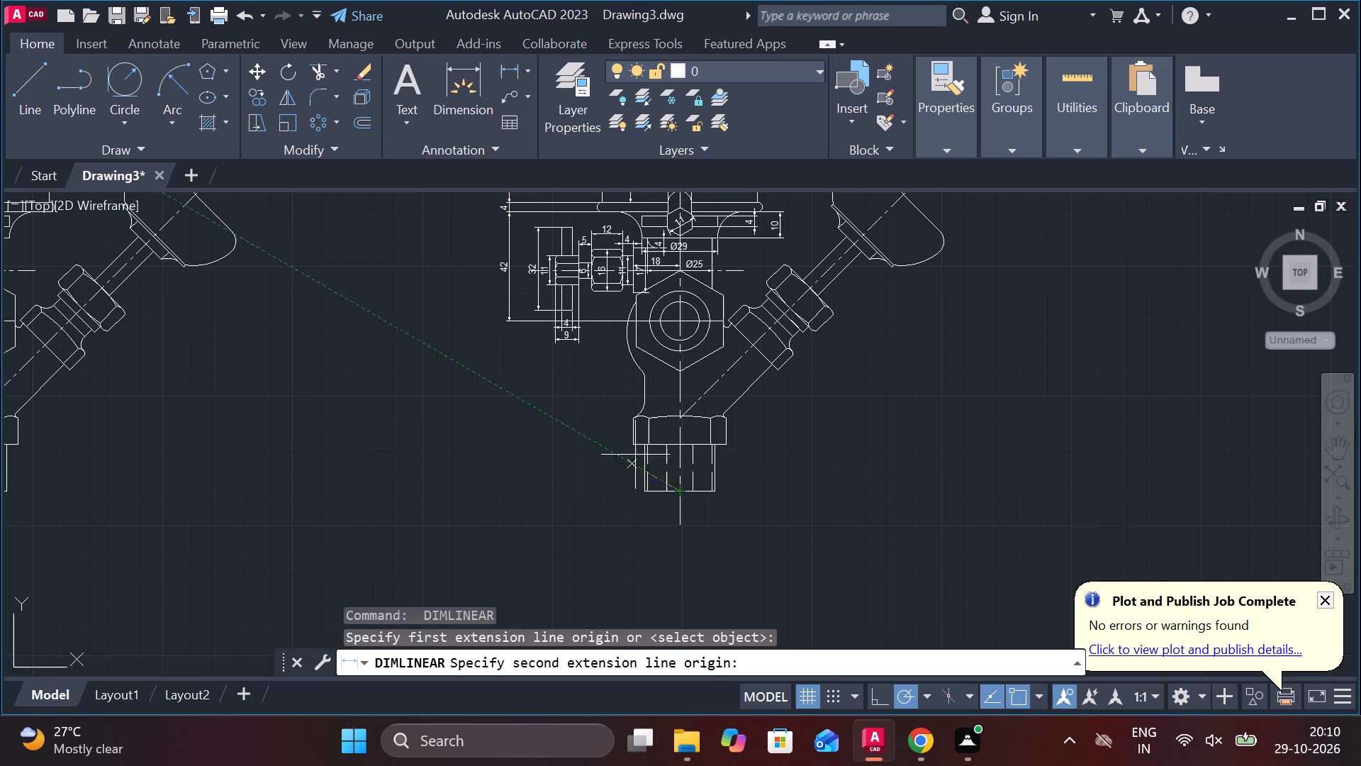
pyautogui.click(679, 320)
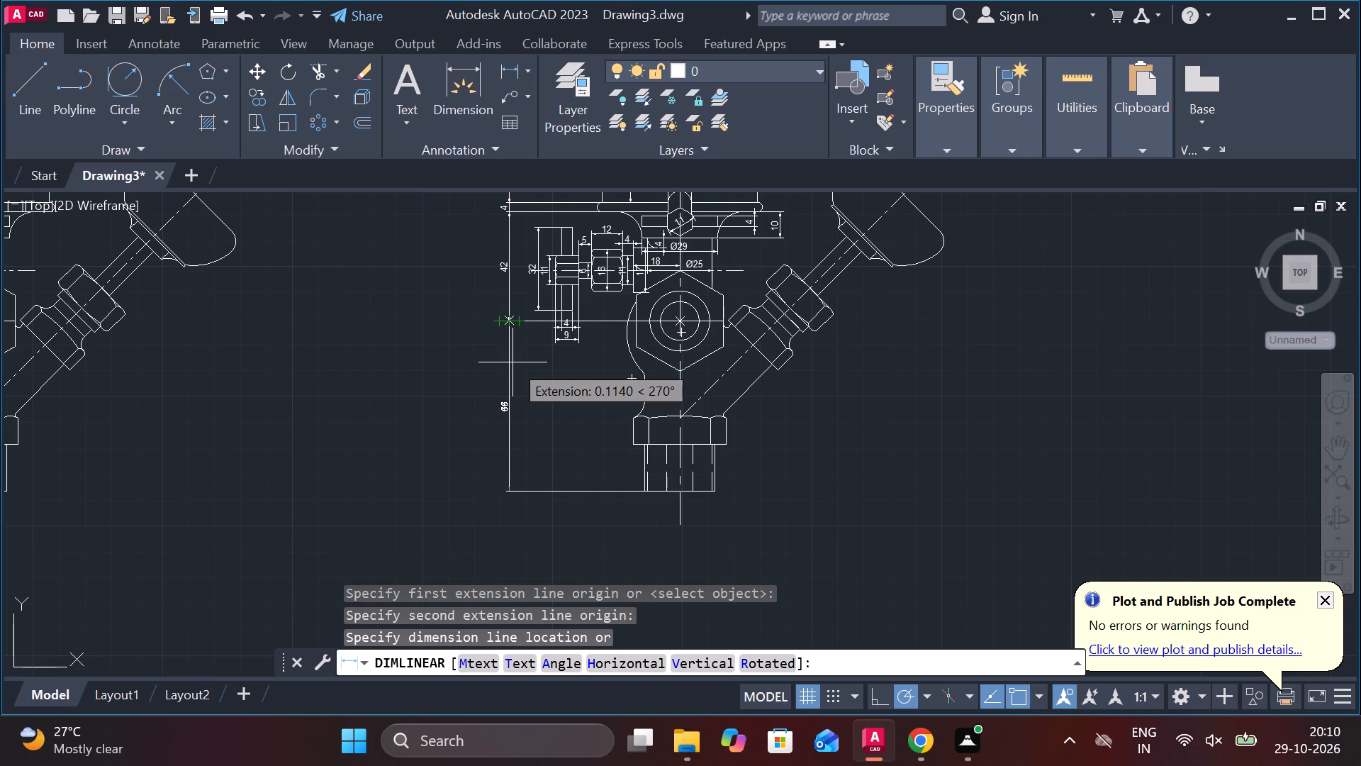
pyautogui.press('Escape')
# Add a vertical linear dimension from the bottom pipe end to the small hex nut's horizontal axis, placed outside the 42 dimension line.
pyautogui.scroll(1, 551, 328)
pyautogui.press('space')
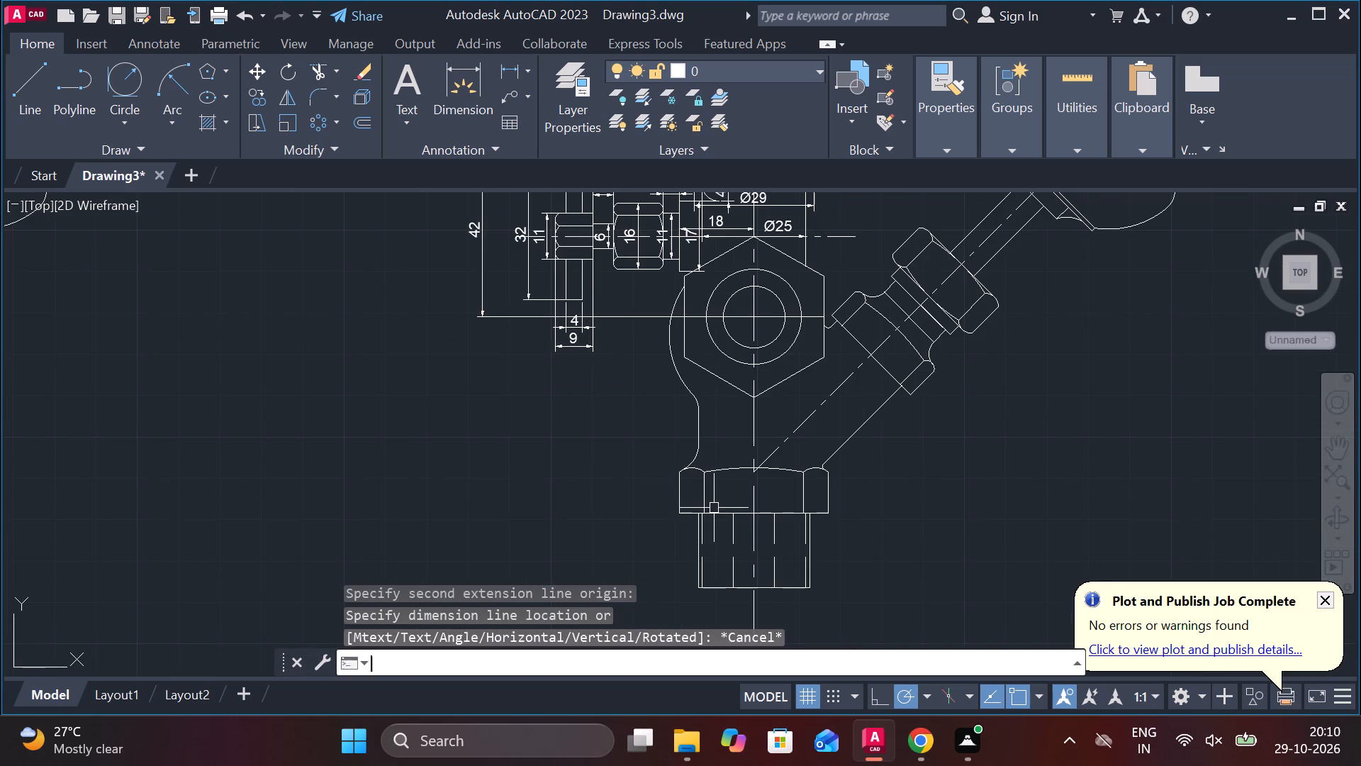
pyautogui.click(747, 585)
pyautogui.scroll(1, 577, 260)
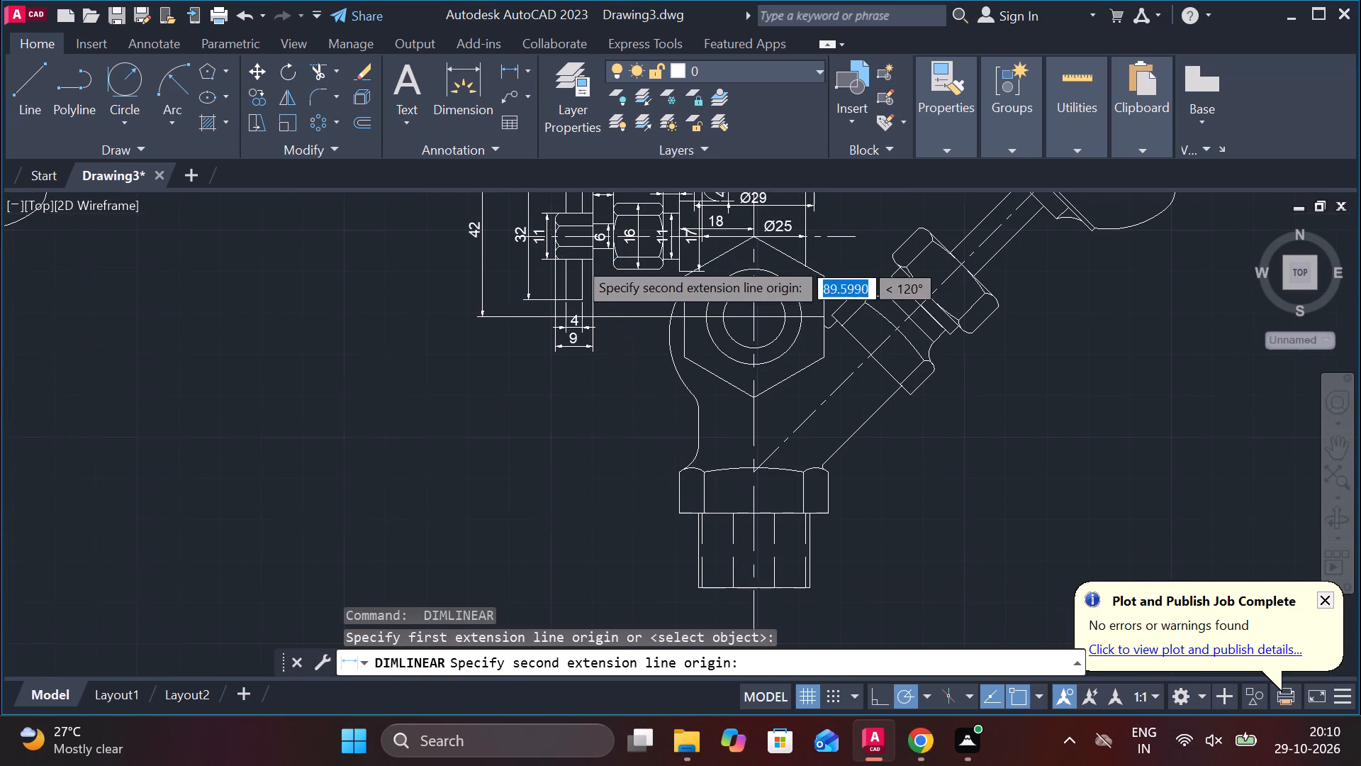
pyautogui.scroll(2, 576, 257)
pyautogui.scroll(-1, 556, 218)
pyautogui.moveTo(559, 216); pyautogui.dragTo(586, 305, button='middle')
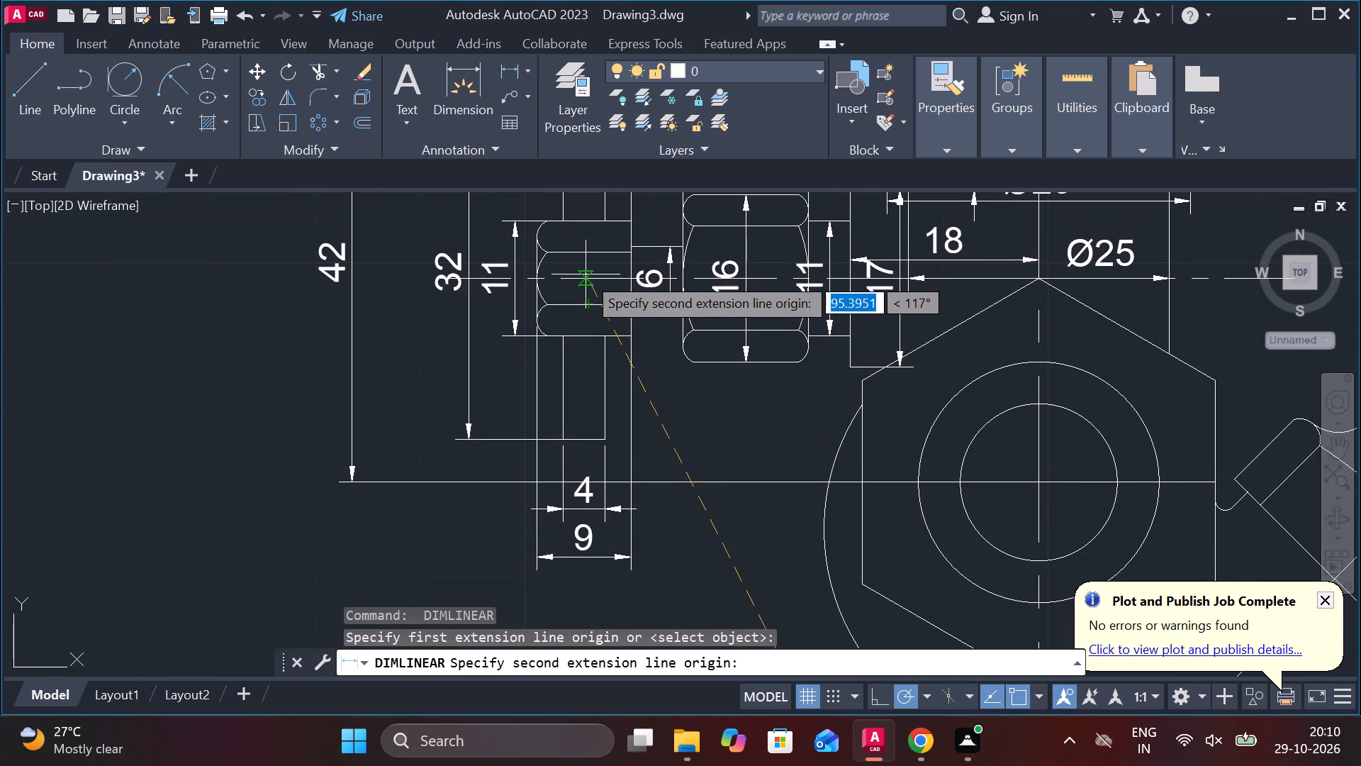
pyautogui.click(586, 274)
pyautogui.scroll(-2, 597, 368)
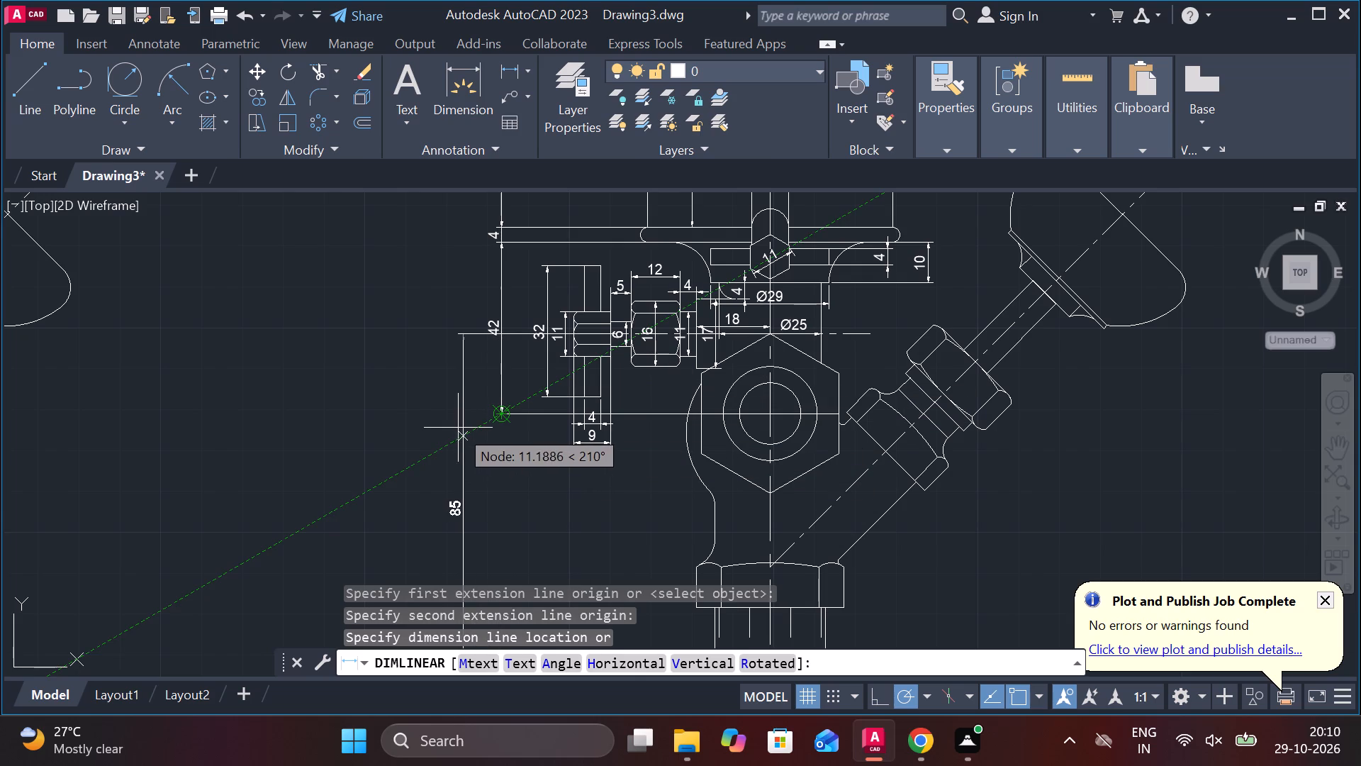
pyautogui.click(458, 428)
# Add a horizontal linear dimension between the bottom pipe's inner dashed bore lines, placed just below the pipe end.
pyautogui.moveTo(608, 437); pyautogui.dragTo(536, 350, button='middle')
pyautogui.moveTo(681, 425); pyautogui.dragTo(557, 274, button='middle')
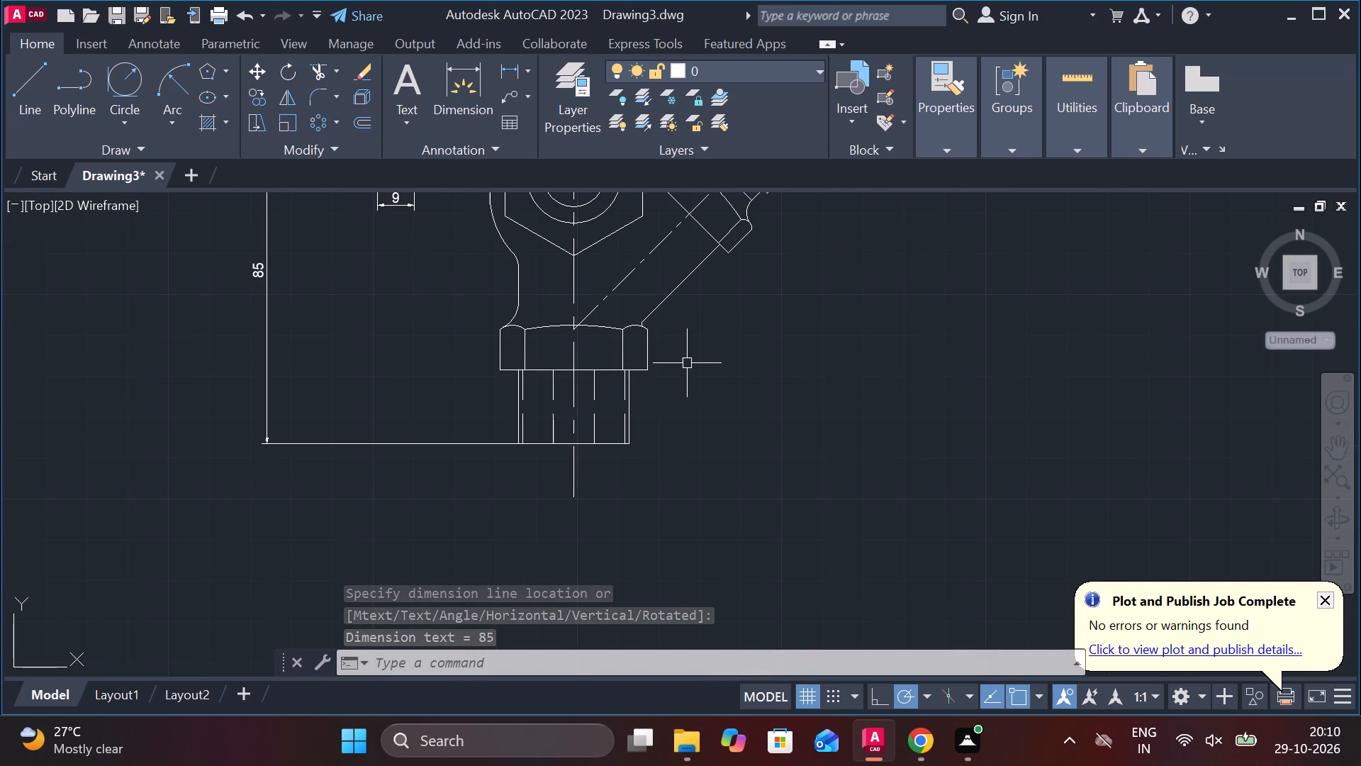
pyautogui.moveTo(687, 363); pyautogui.dragTo(687, 385, button='middle')
pyautogui.scroll(1, 552, 490)
pyautogui.press('space')
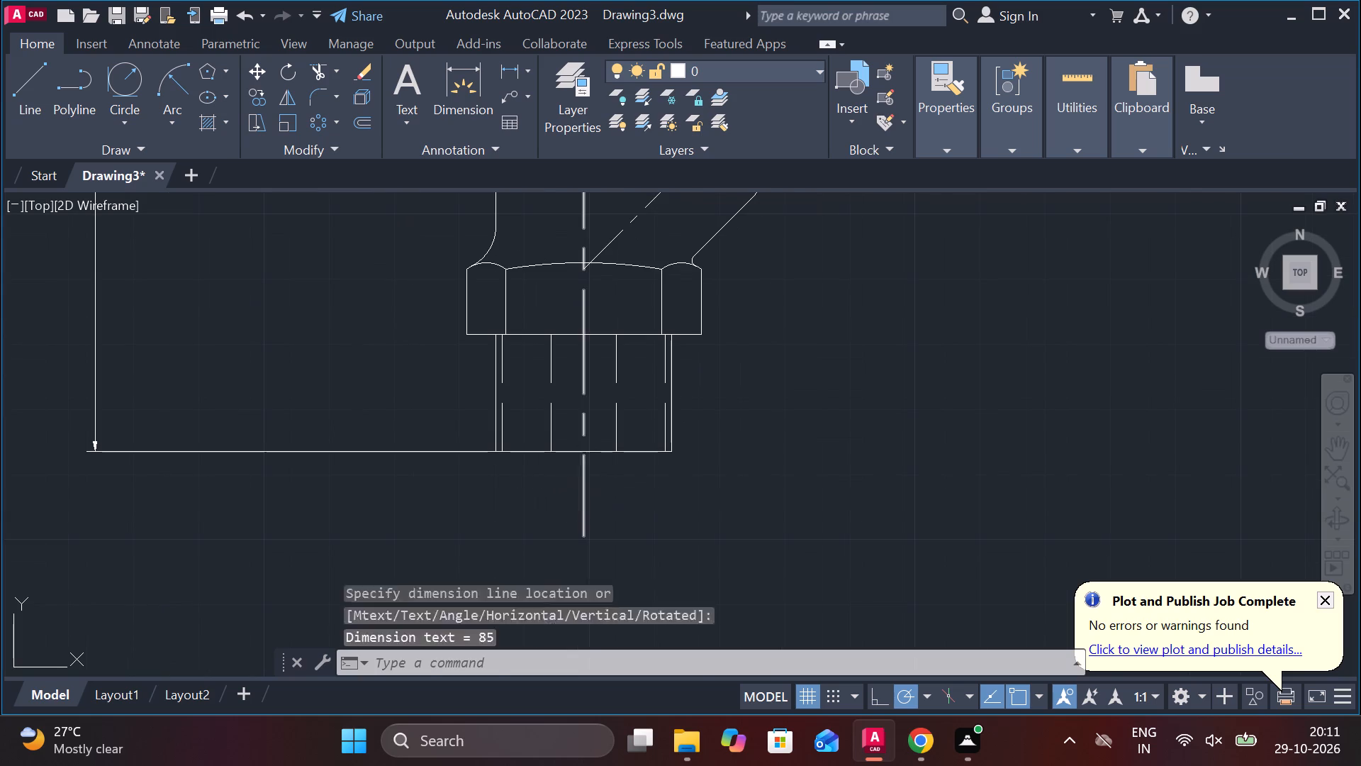
pyautogui.click(544, 450)
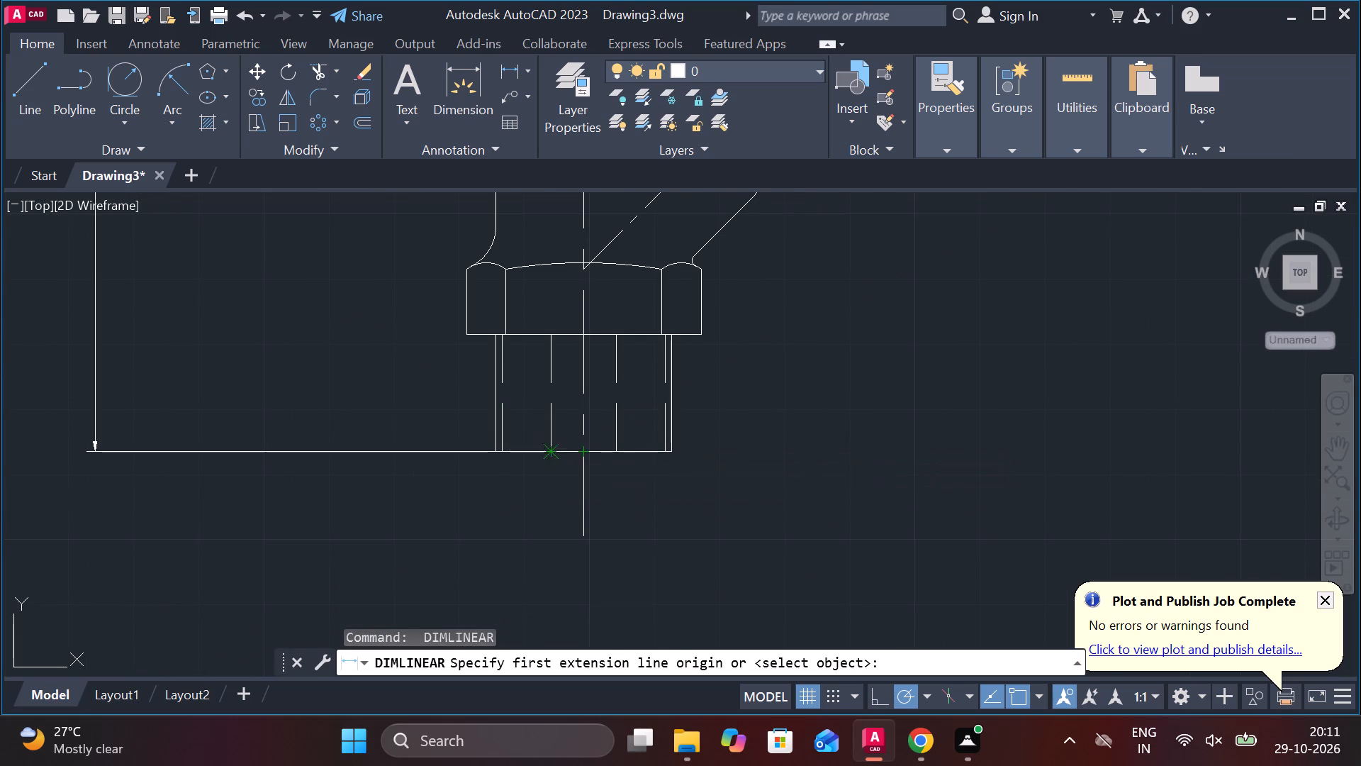
pyautogui.click(612, 452)
pyautogui.click(613, 506)
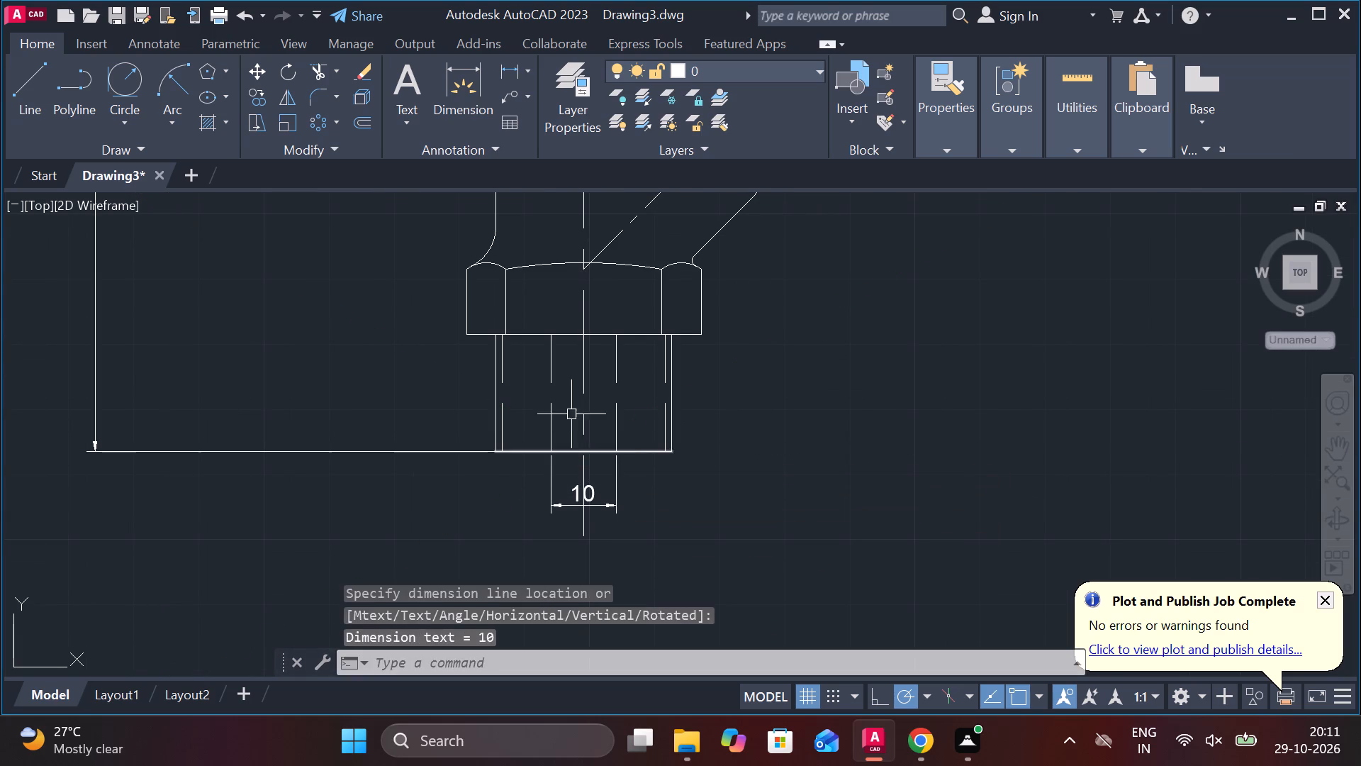
# Add a horizontal linear dimension across the bottom pipe's outer edges, placed below the bore dimension.
pyautogui.press('space')
pyautogui.click(495, 367)
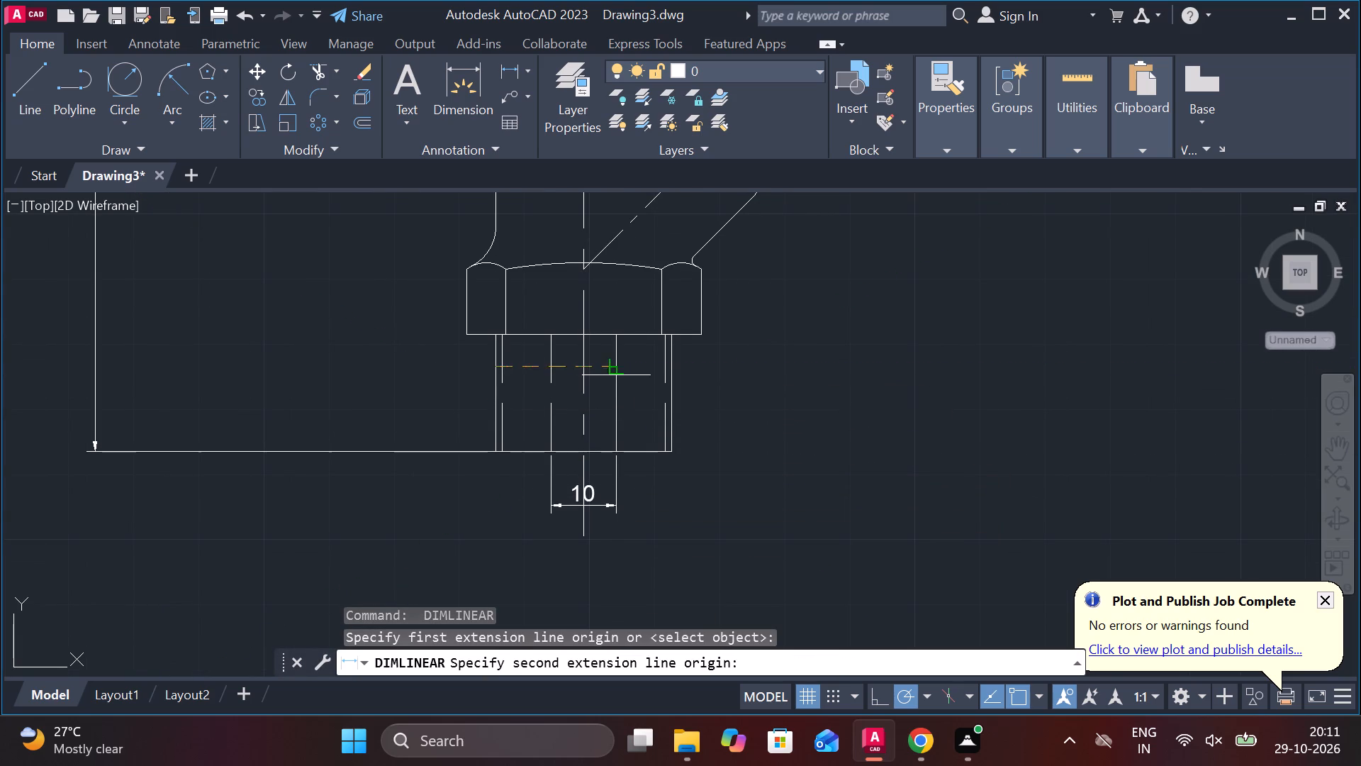
pyautogui.click(672, 375)
pyautogui.moveTo(661, 458); pyautogui.dragTo(660, 331, button='middle')
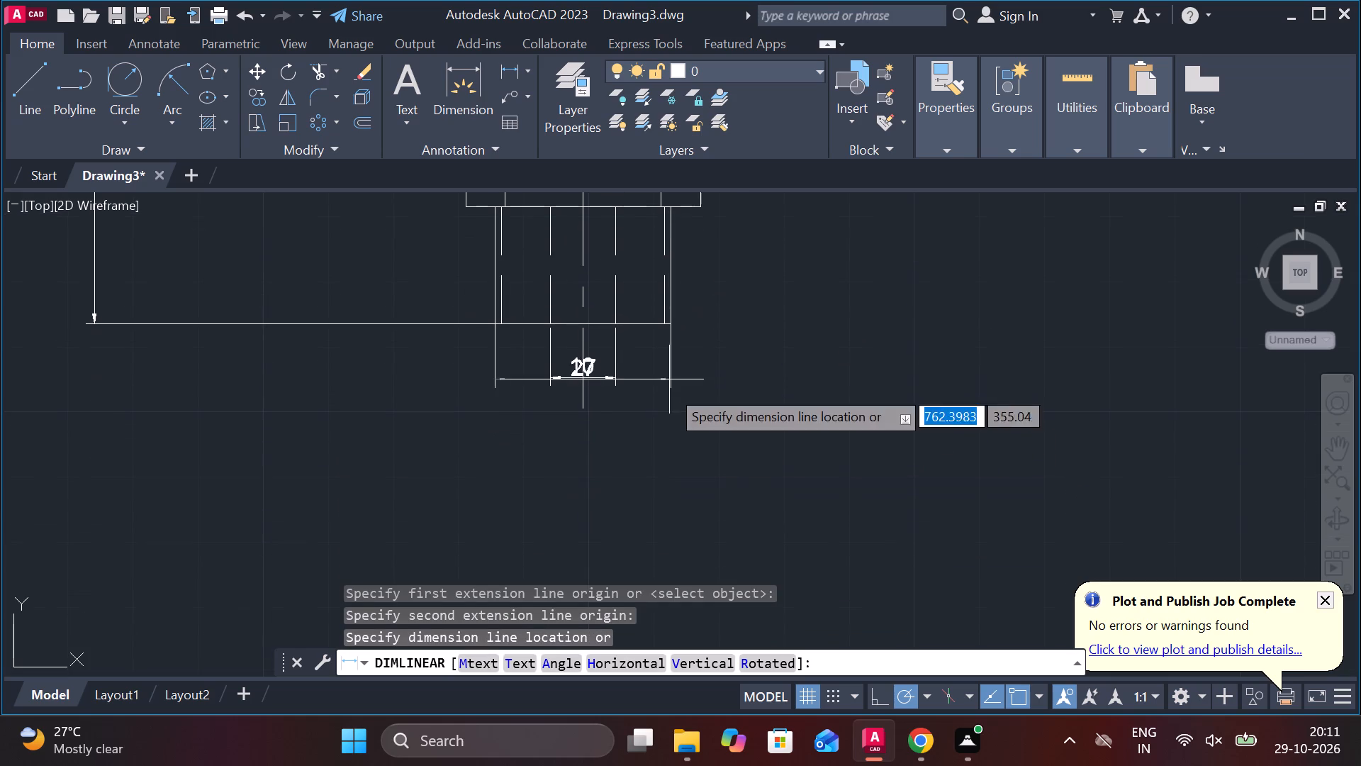
pyautogui.click(660, 437)
# Insert a diameter symbol before the bottom pipe's outer-width dimension text so it reads Ø27.
pyautogui.doubleClick(593, 423)
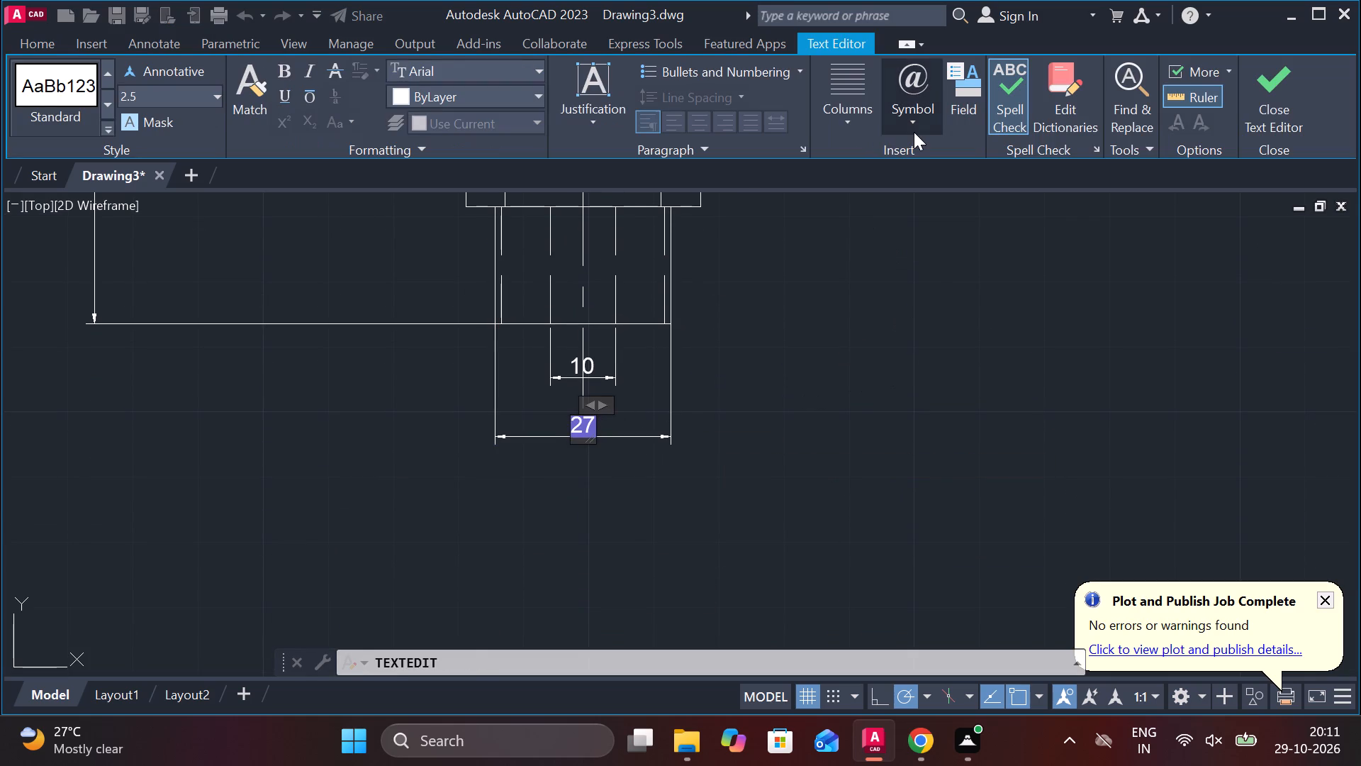
pyautogui.click(914, 132)
pyautogui.click(958, 212)
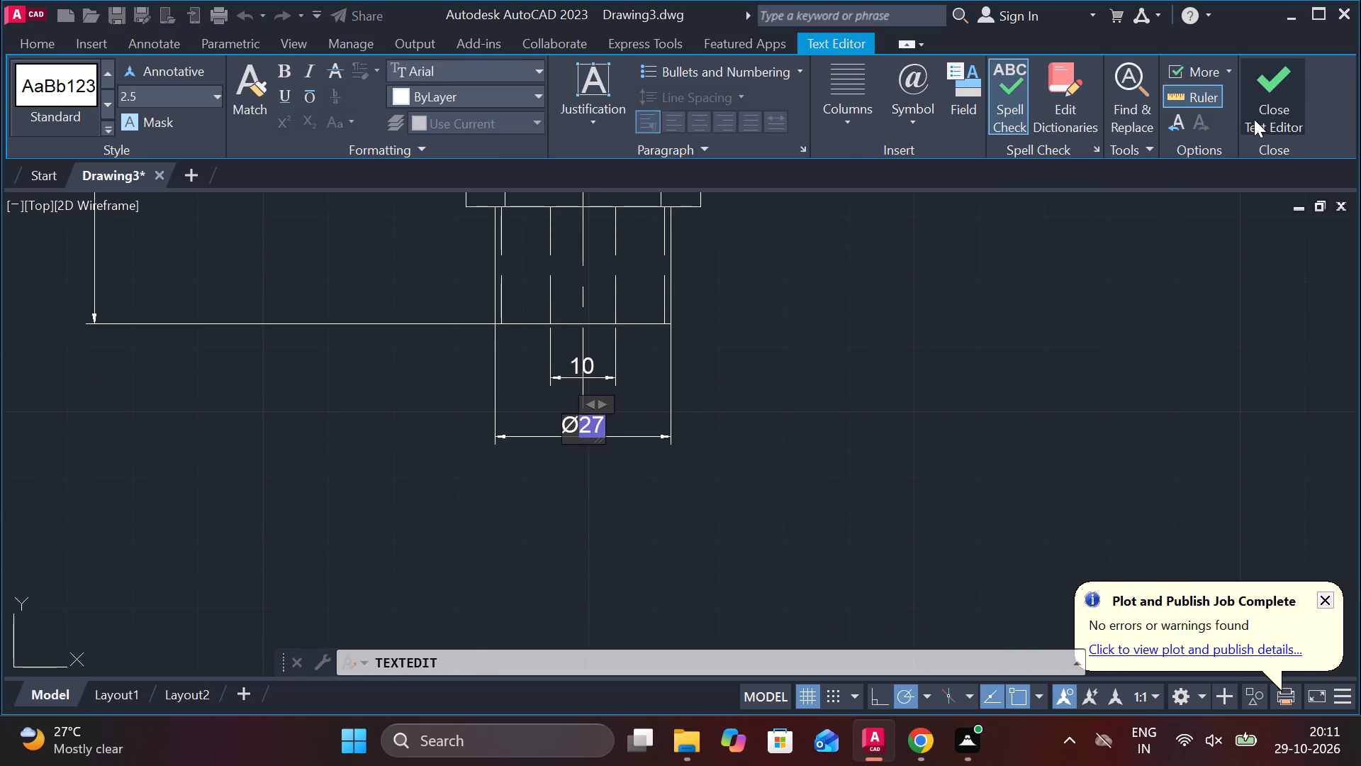
pyautogui.click(1254, 119)
pyautogui.moveTo(773, 333); pyautogui.dragTo(824, 483, button='middle')
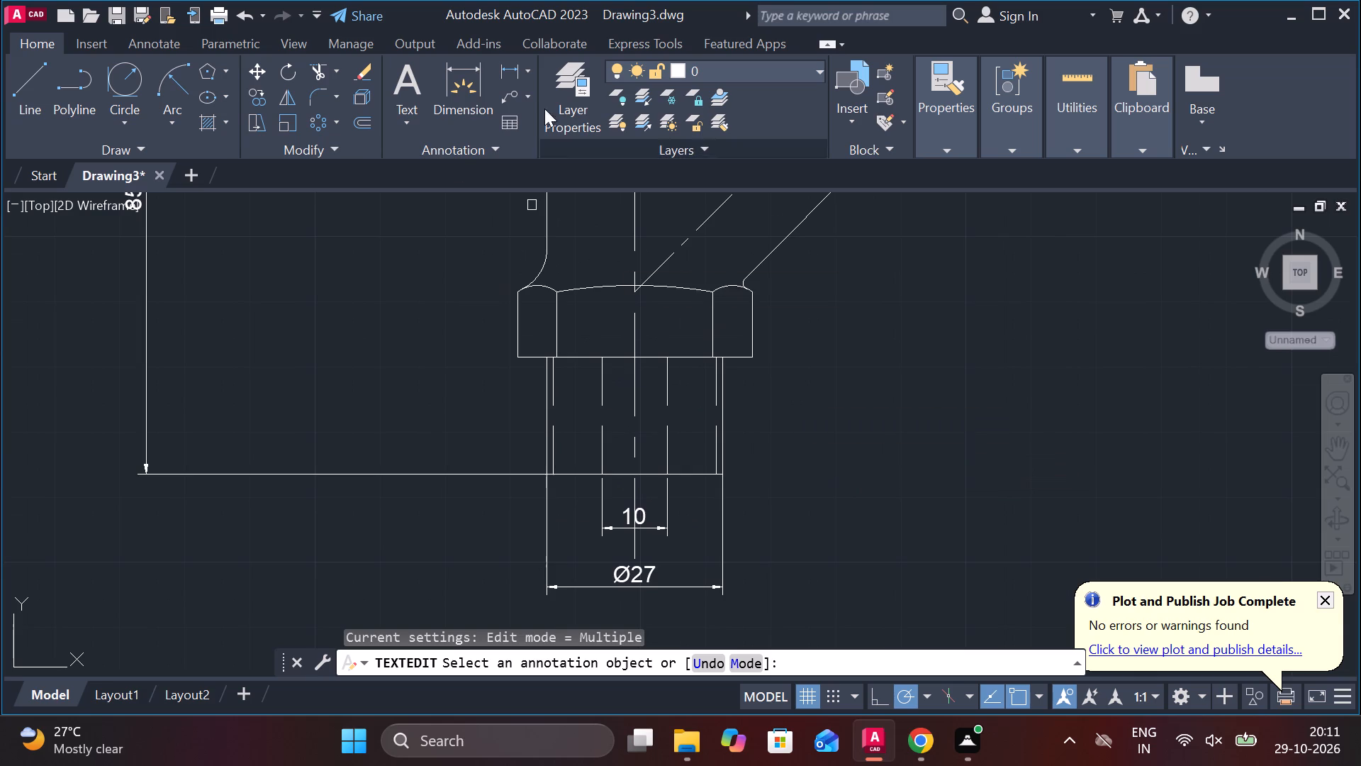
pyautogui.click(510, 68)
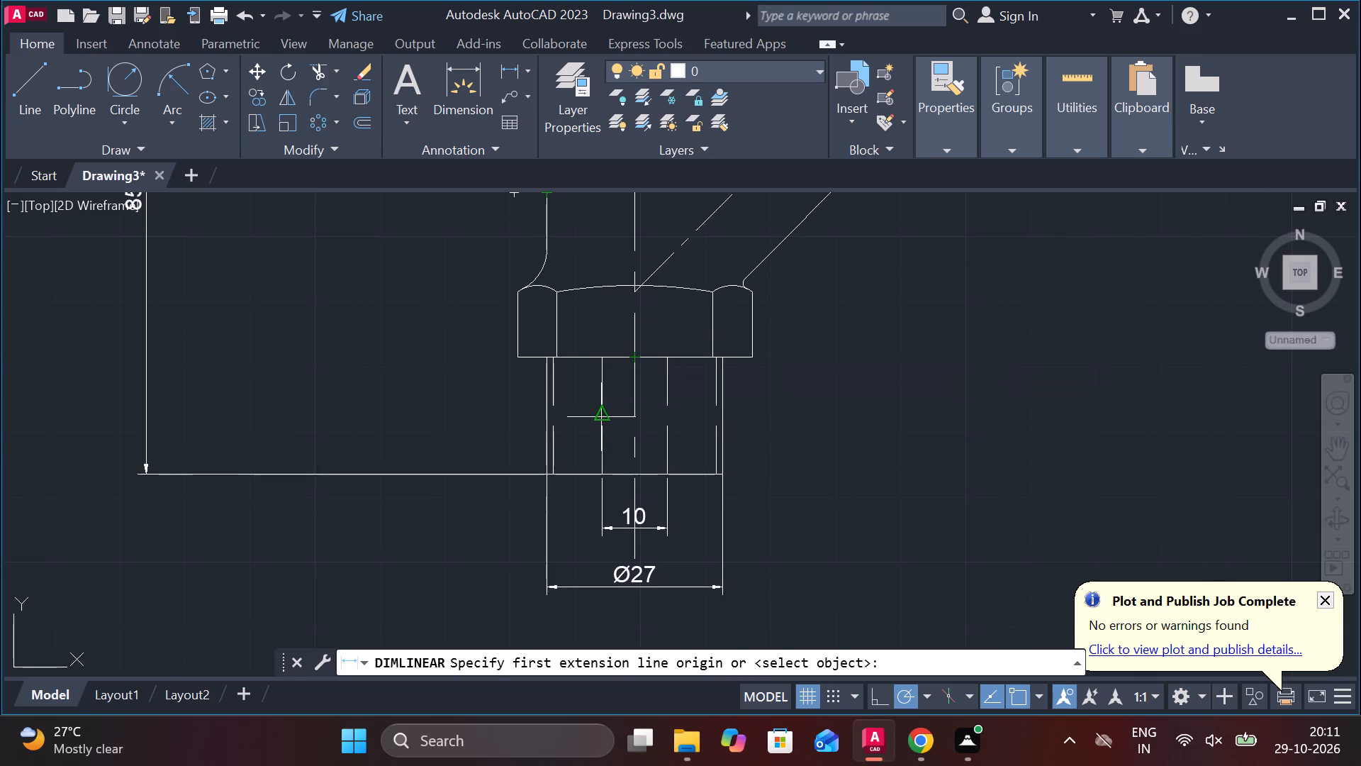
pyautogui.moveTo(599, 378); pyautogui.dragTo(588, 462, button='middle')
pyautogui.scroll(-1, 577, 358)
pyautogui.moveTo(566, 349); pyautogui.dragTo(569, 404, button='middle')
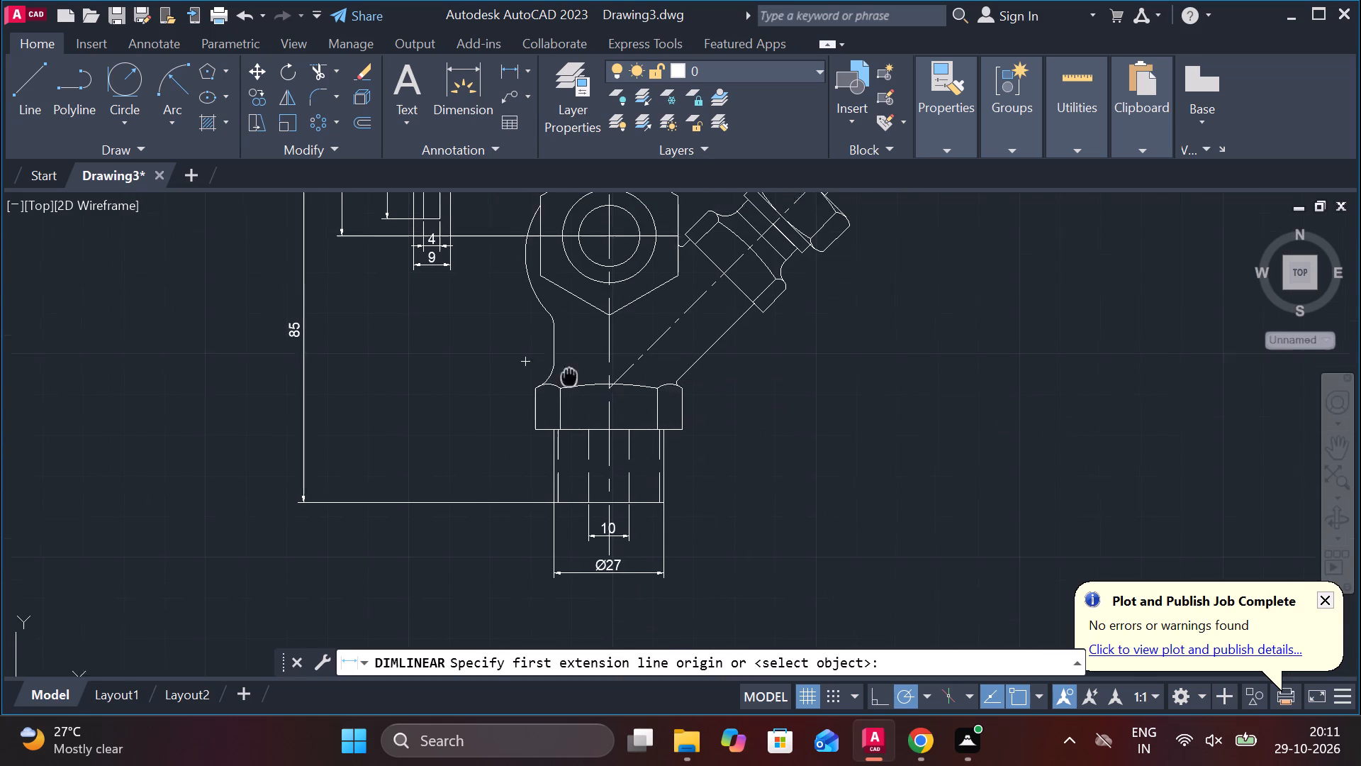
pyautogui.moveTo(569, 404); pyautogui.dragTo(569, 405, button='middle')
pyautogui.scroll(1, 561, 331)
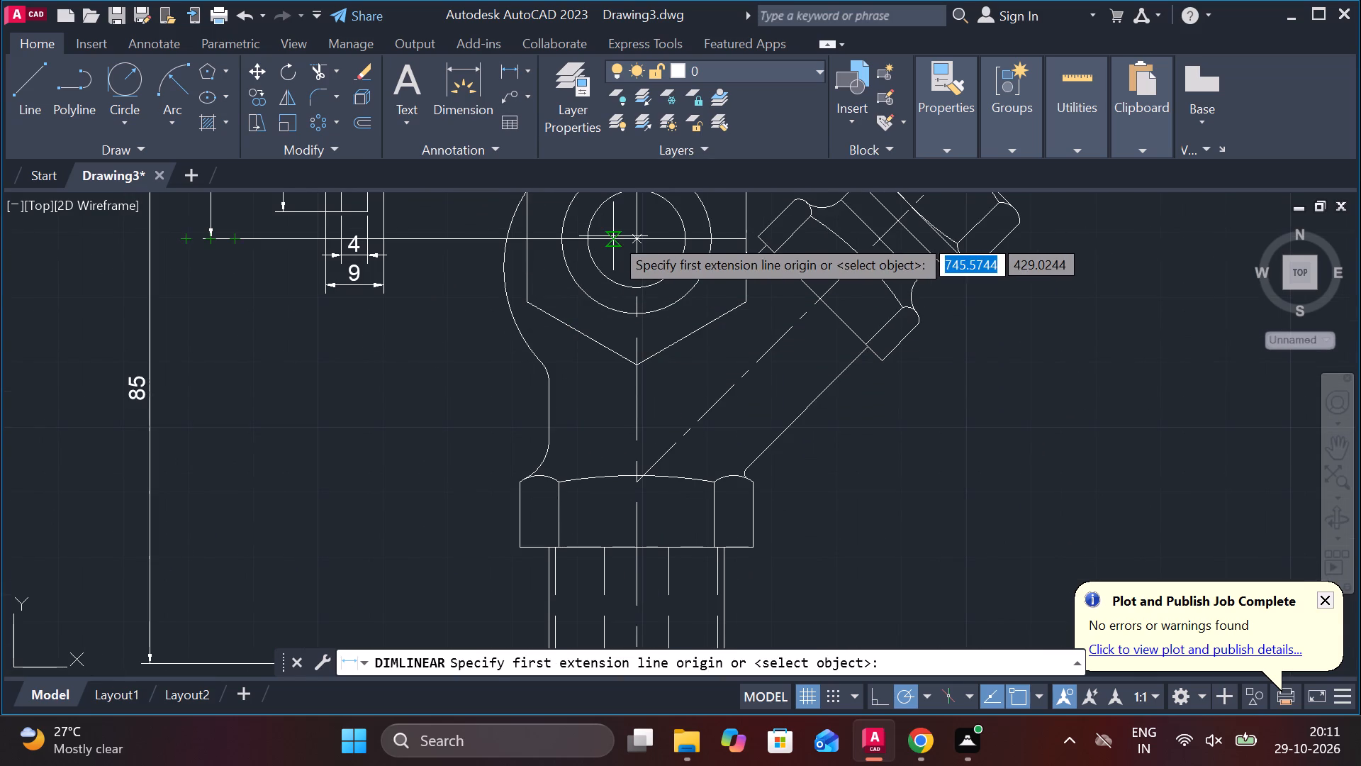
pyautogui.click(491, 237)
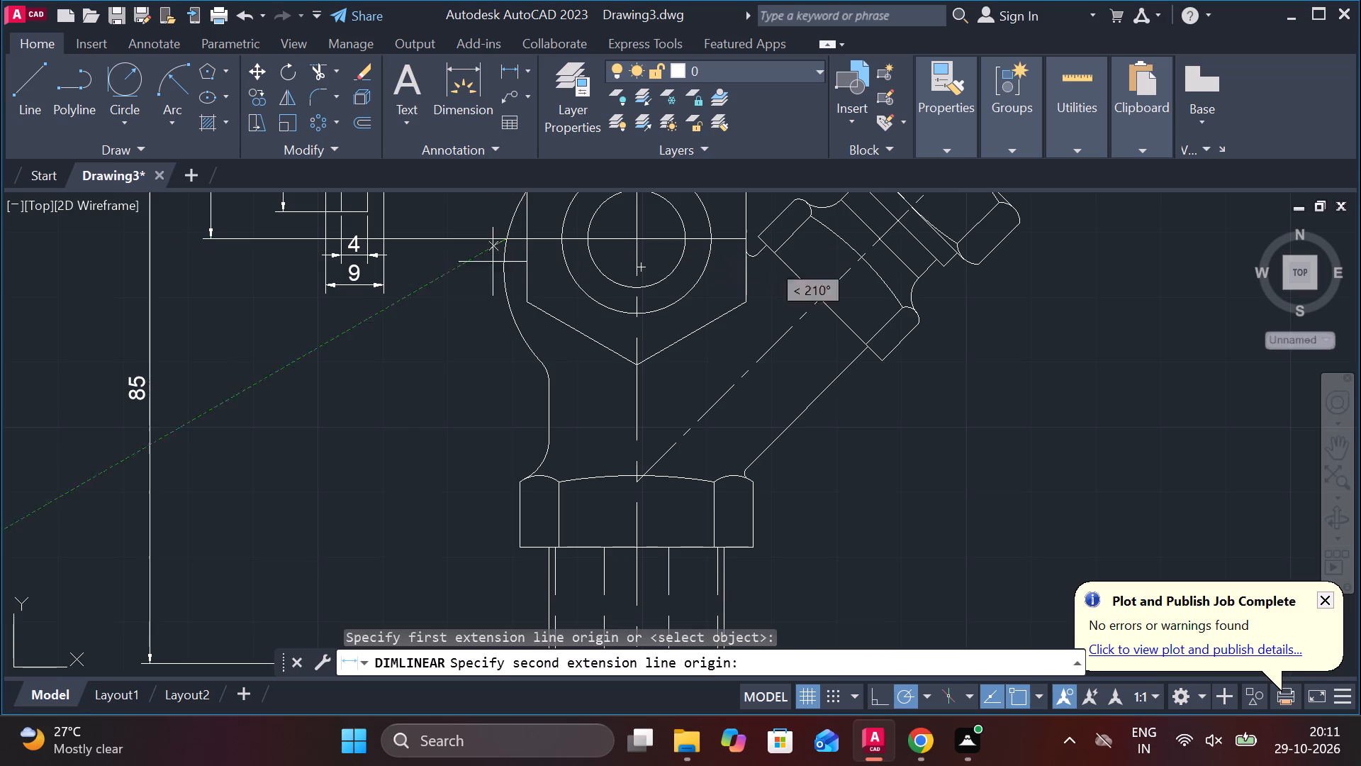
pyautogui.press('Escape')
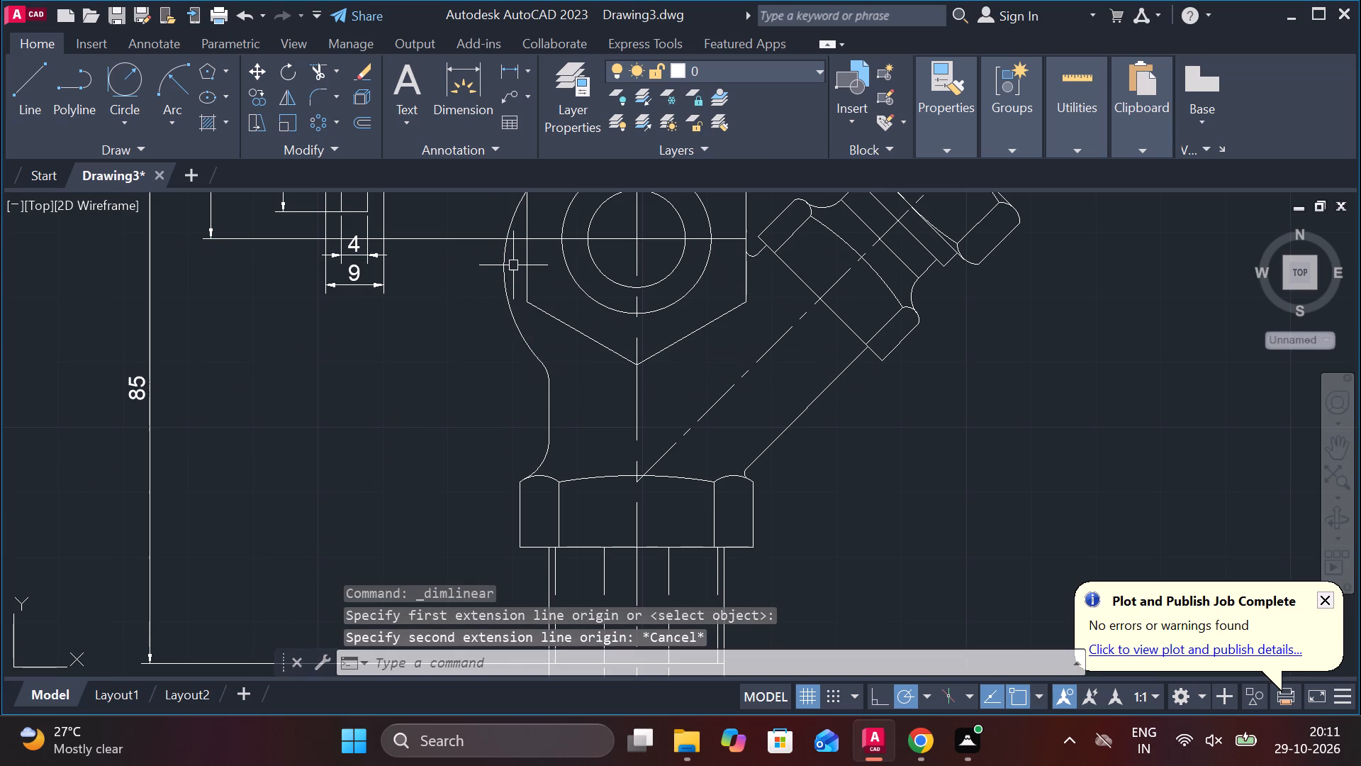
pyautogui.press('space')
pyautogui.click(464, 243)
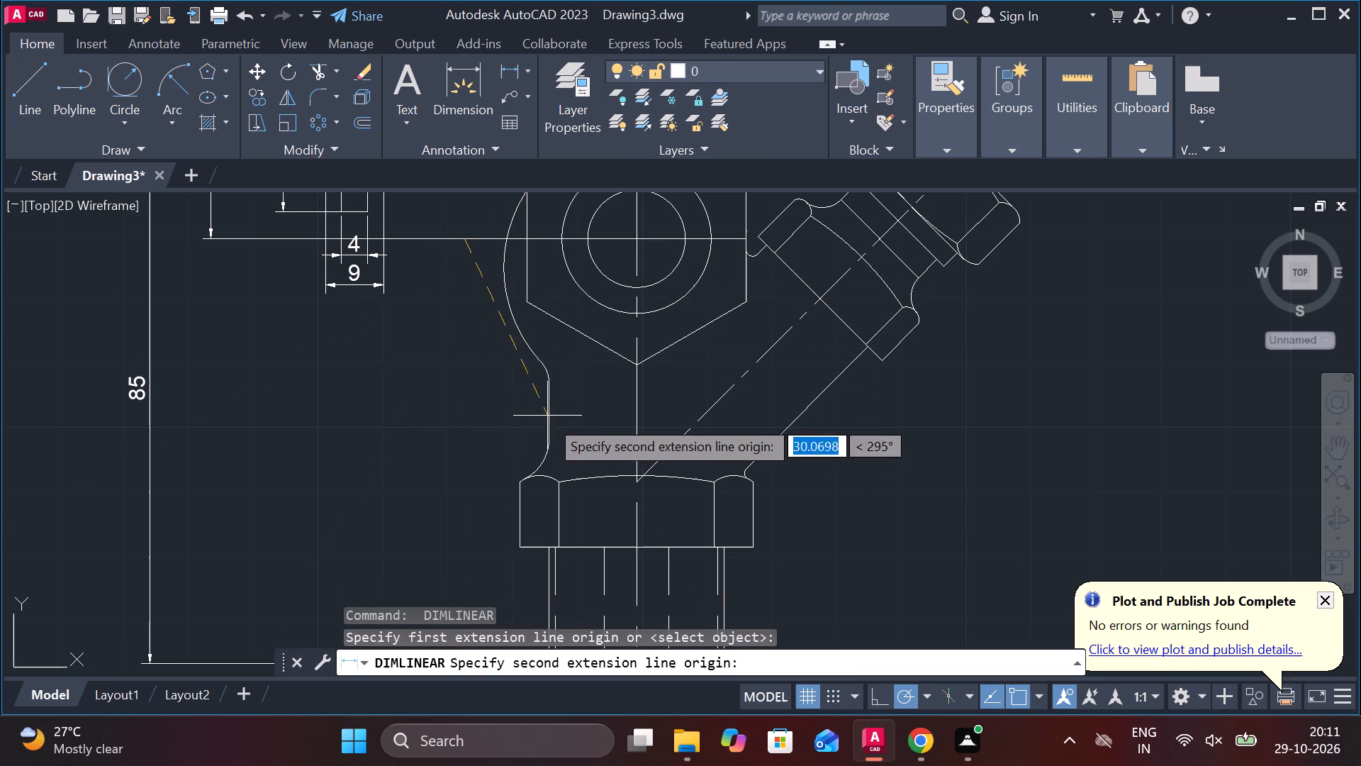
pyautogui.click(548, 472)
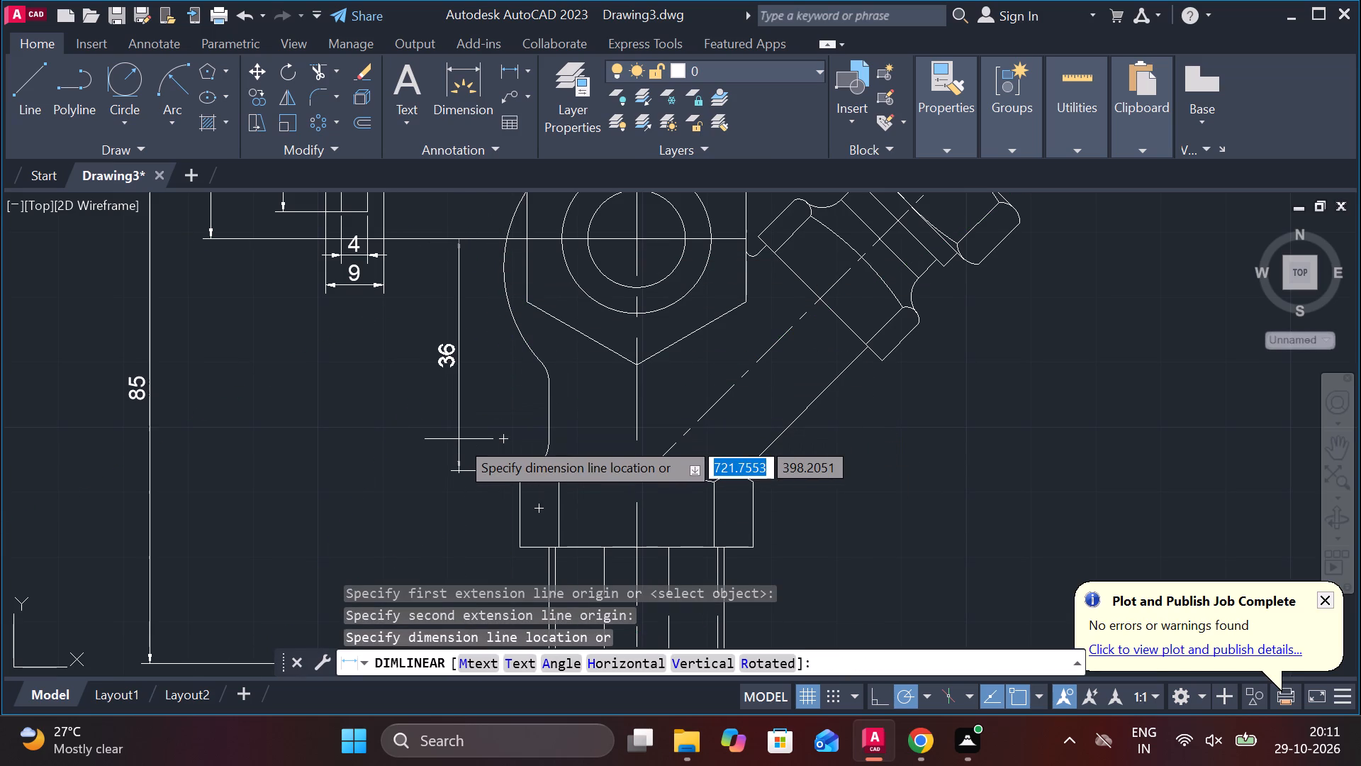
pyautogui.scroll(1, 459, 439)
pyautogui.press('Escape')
# Add a vertical linear dimension from the large hexagon's horizontal centre axis to the top of the lower nut, placed just outside the body.
pyautogui.scroll(-1, 473, 423)
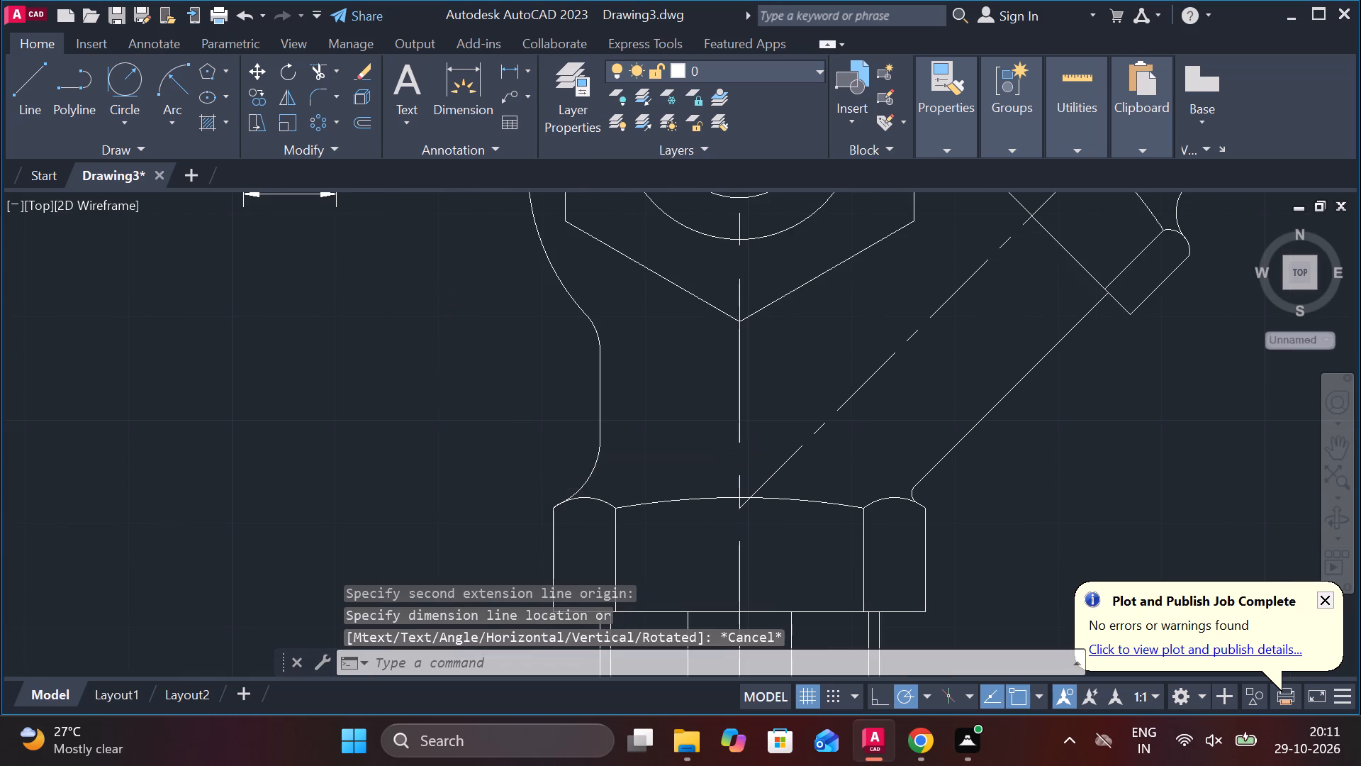
pyautogui.moveTo(473, 423); pyautogui.dragTo(473, 481, button='middle')
pyautogui.press('space')
pyautogui.click(469, 295)
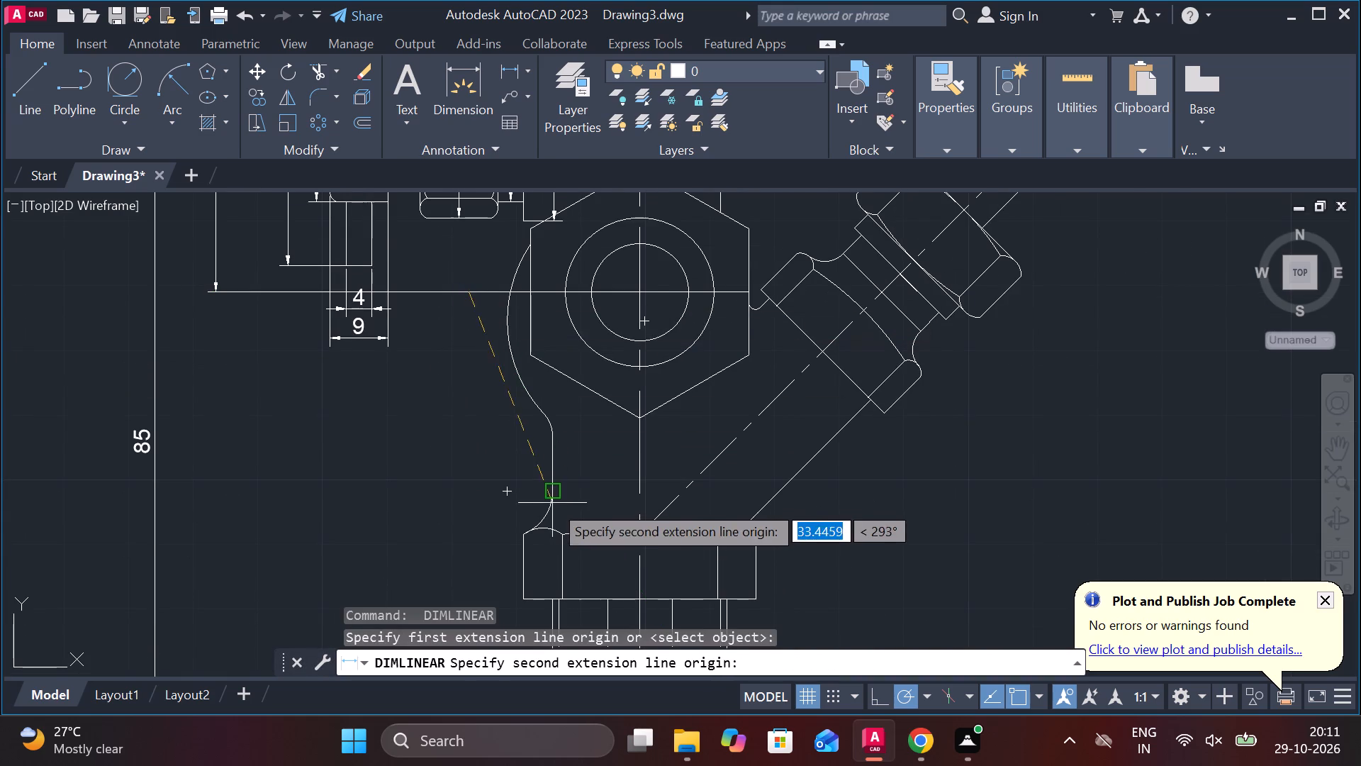
pyautogui.scroll(3, 552, 506)
pyautogui.click(505, 601)
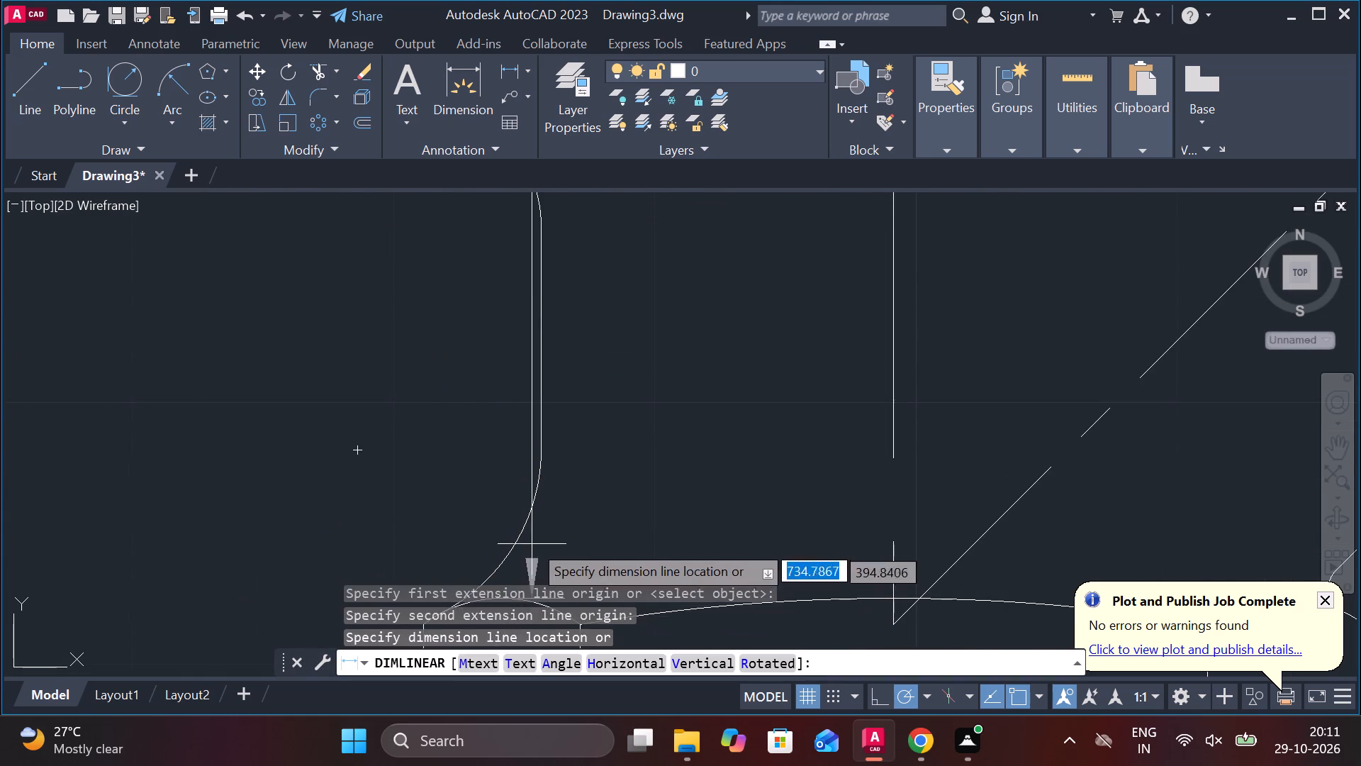
pyautogui.scroll(-2, 531, 540)
pyautogui.scroll(-1, 449, 440)
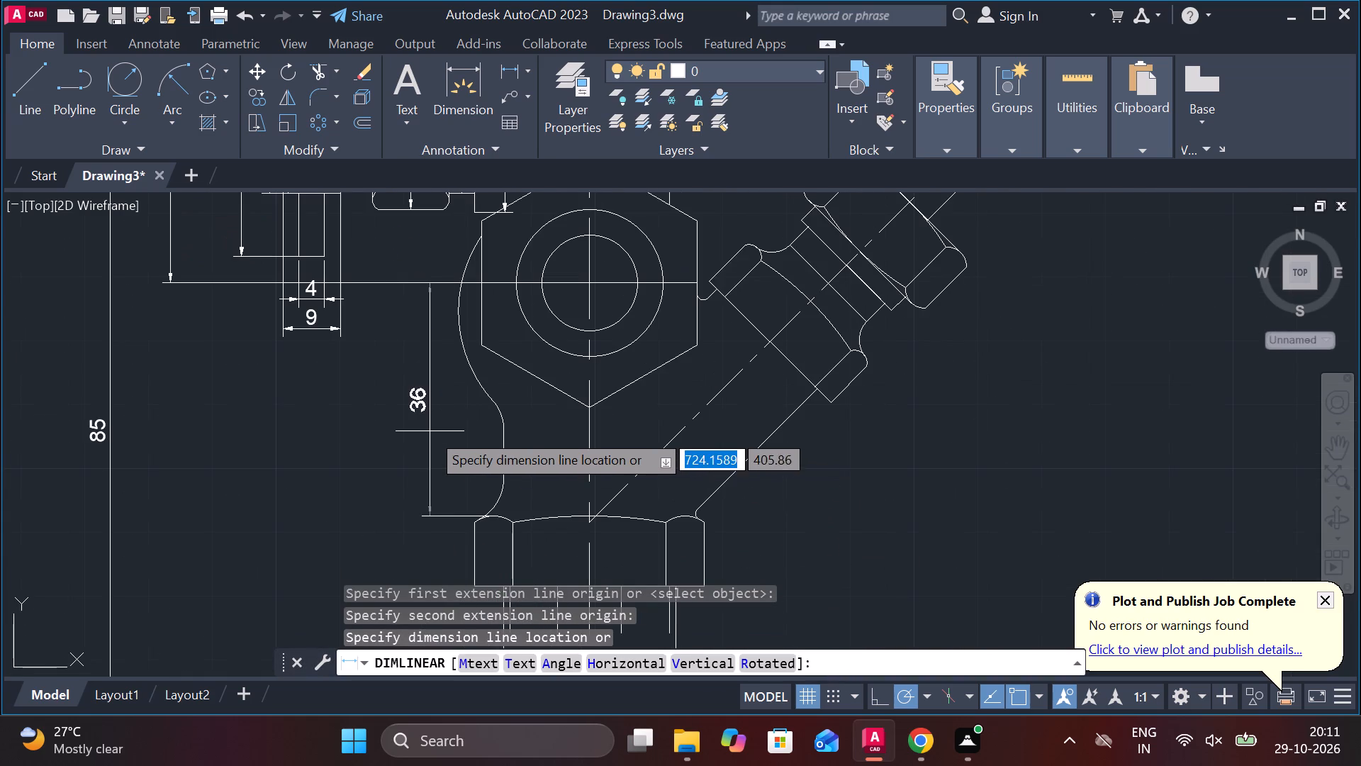
pyautogui.click(418, 420)
# Add a vertical linear dimension from the large hexagon's horizontal centre axis to the bottom pipe end, placed outside the 36 dimension line.
pyautogui.press('space')
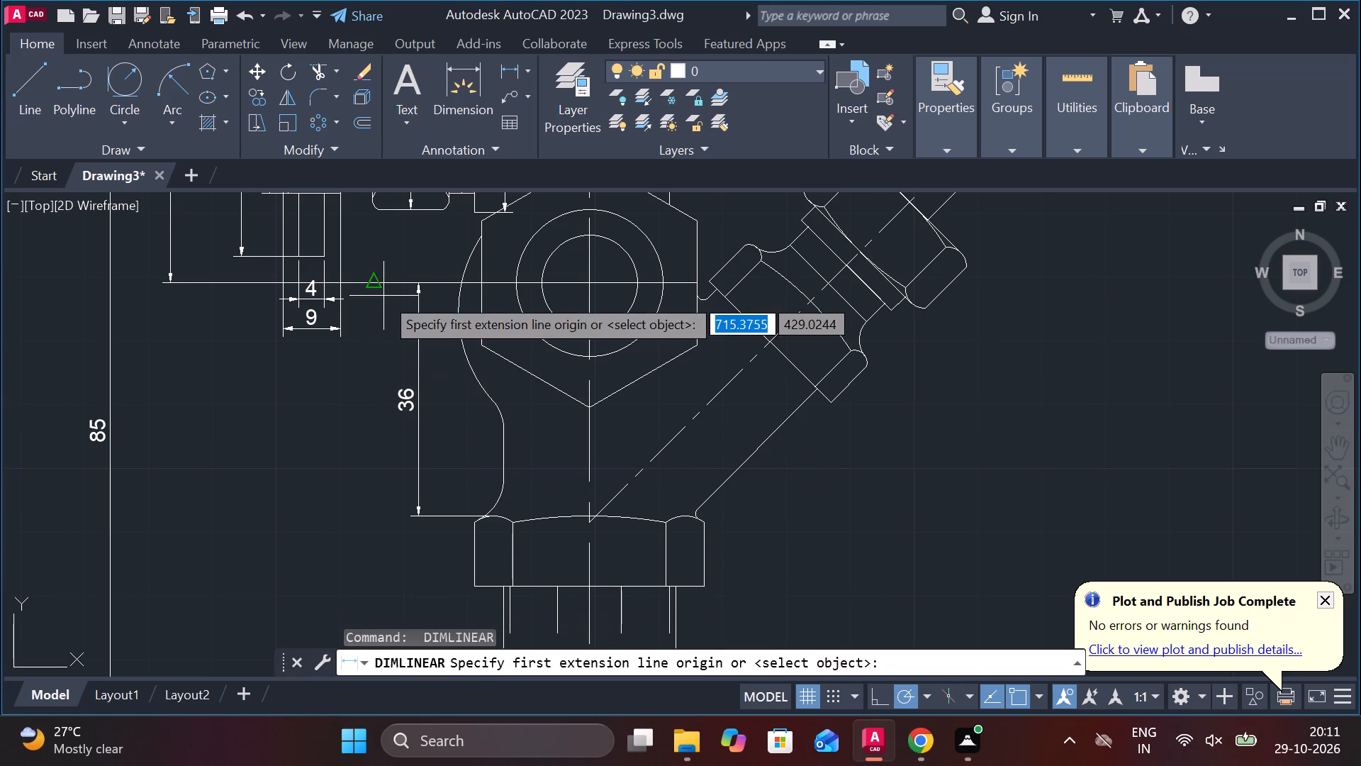
pyautogui.click(381, 291)
pyautogui.moveTo(387, 509); pyautogui.dragTo(391, 428, button='middle')
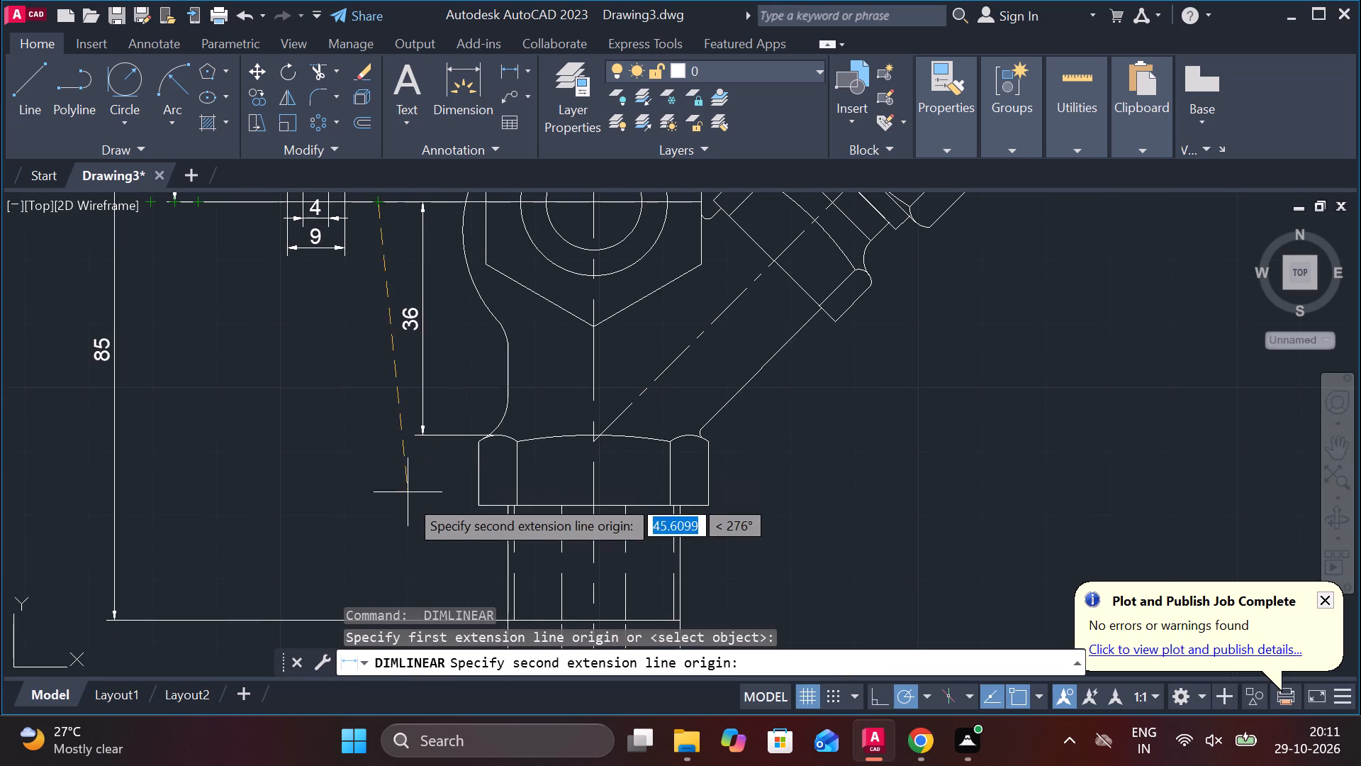
pyautogui.scroll(-1, 409, 499)
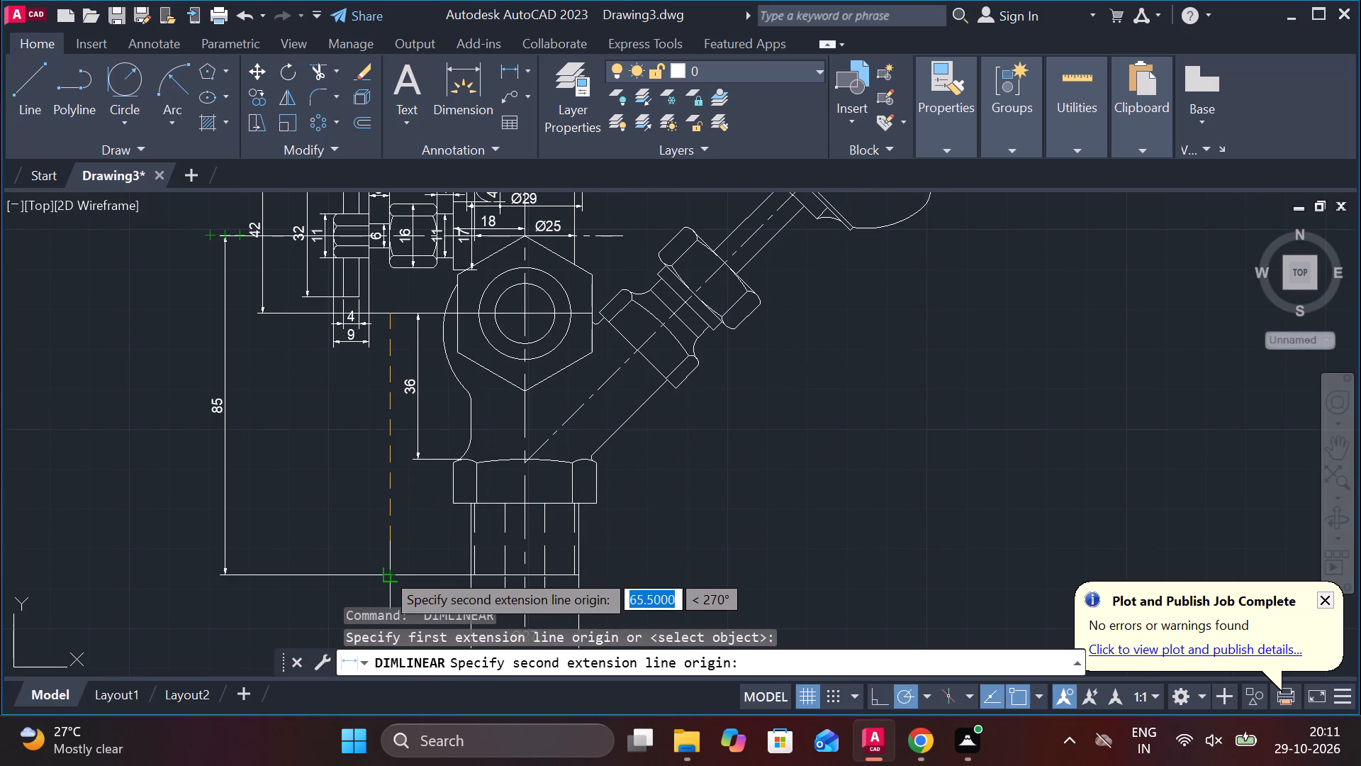
pyautogui.click(384, 571)
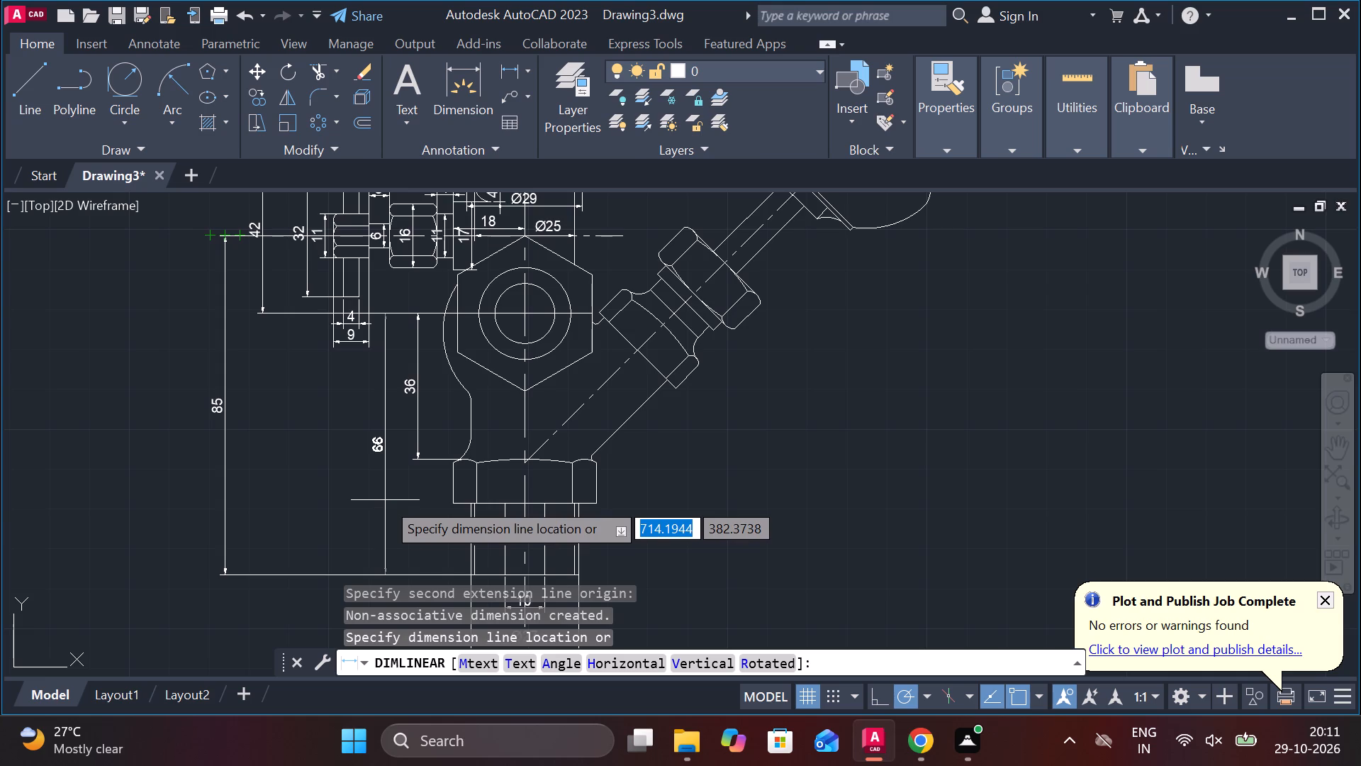
pyautogui.click(385, 500)
pyautogui.moveTo(578, 416); pyautogui.dragTo(515, 290, button='middle')
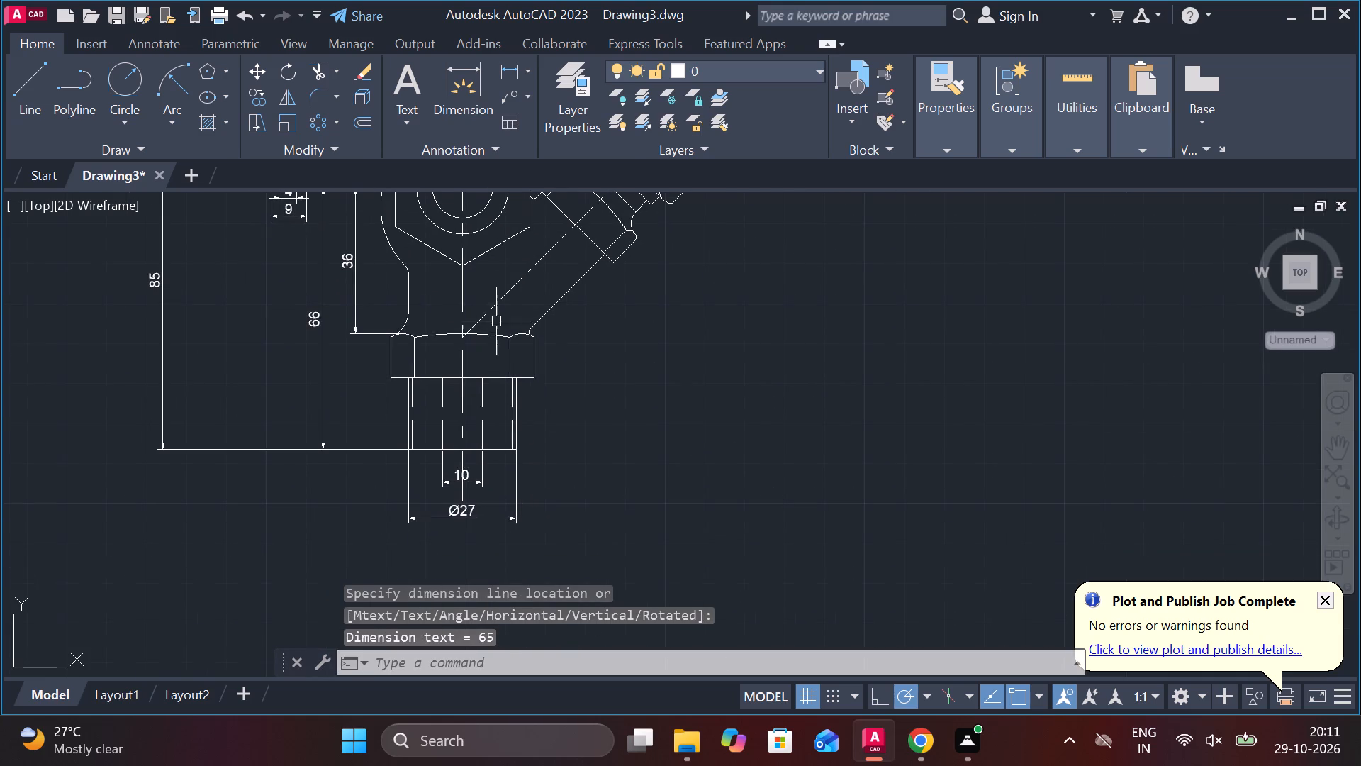
pyautogui.moveTo(625, 360); pyautogui.dragTo(647, 457, button='middle')
pyautogui.press('Escape')
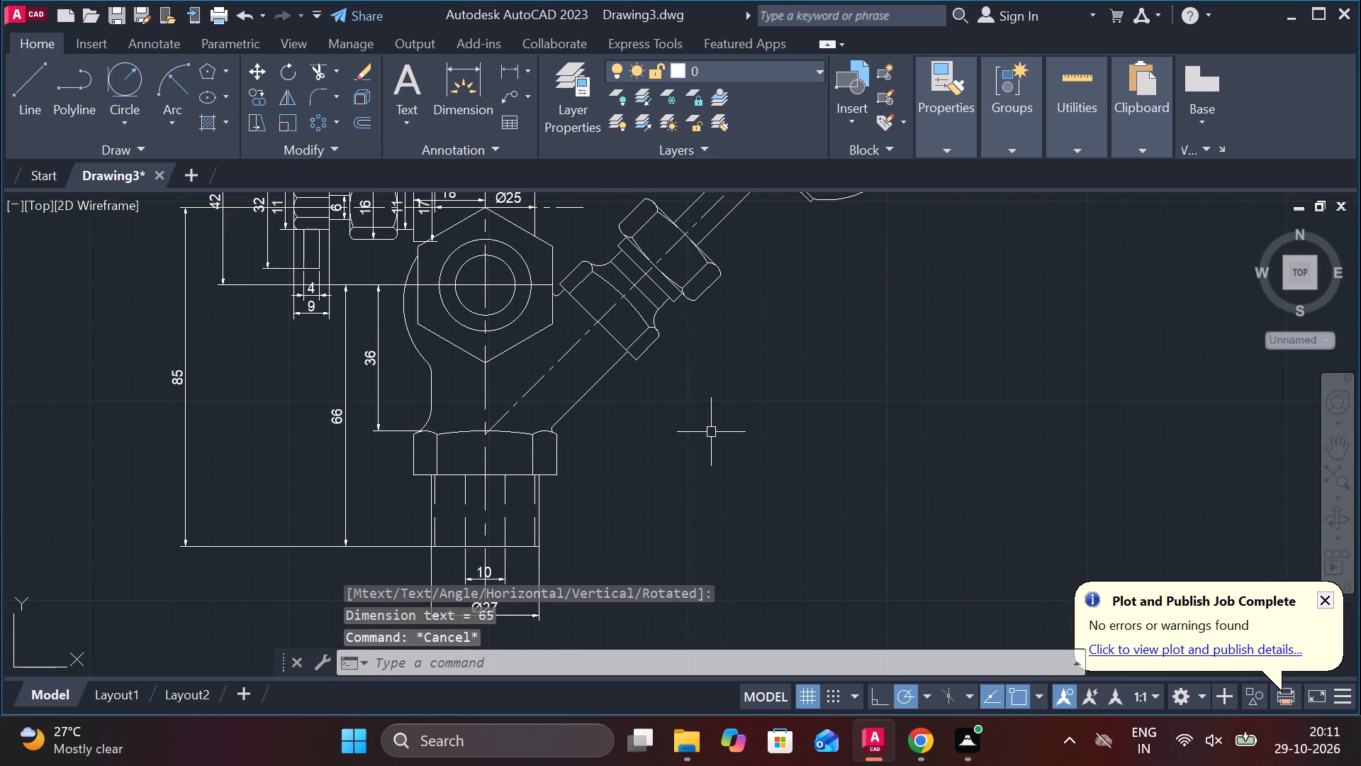
# Set the ISO-25 dimension style's linear precision to one decimal place (0.0).
pyautogui.write('D')
pyautogui.press('space')
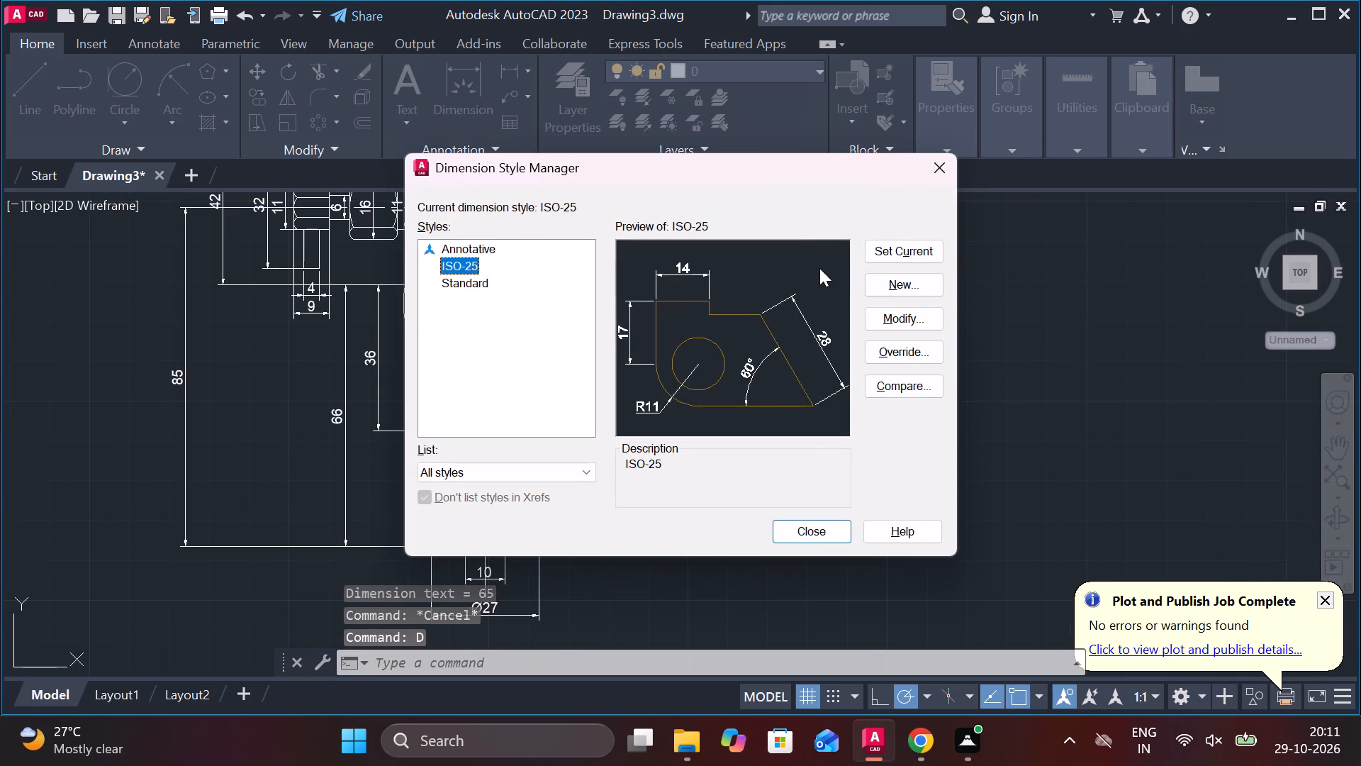
pyautogui.click(902, 311)
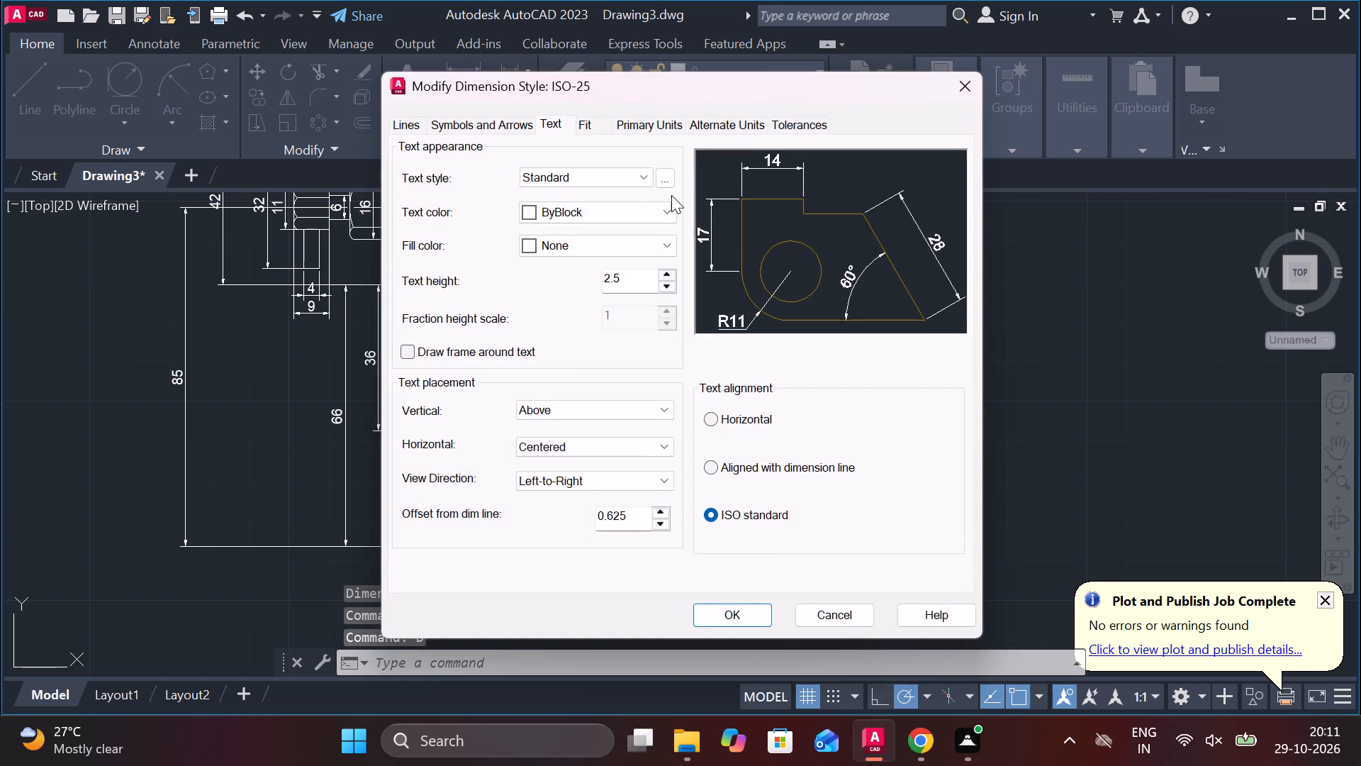
pyautogui.click(641, 128)
pyautogui.click(609, 202)
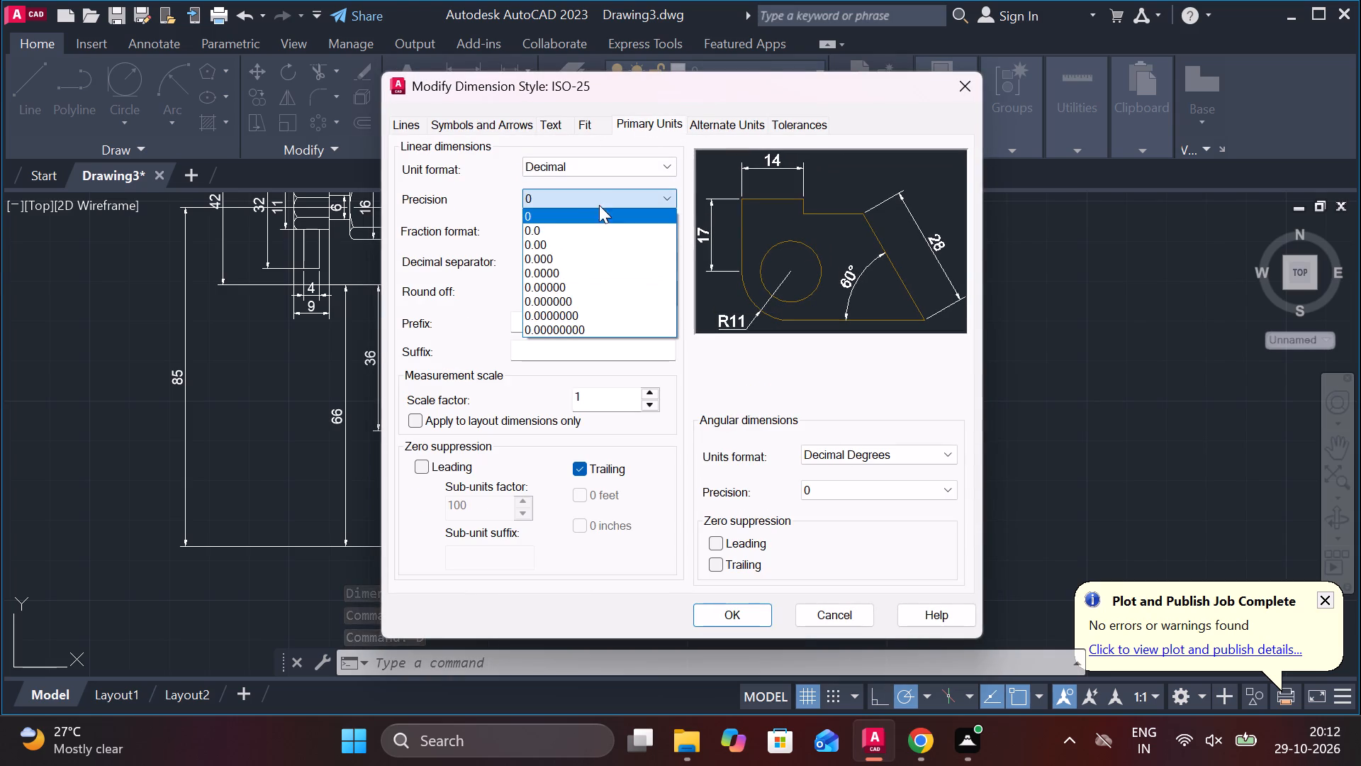
pyautogui.click(554, 226)
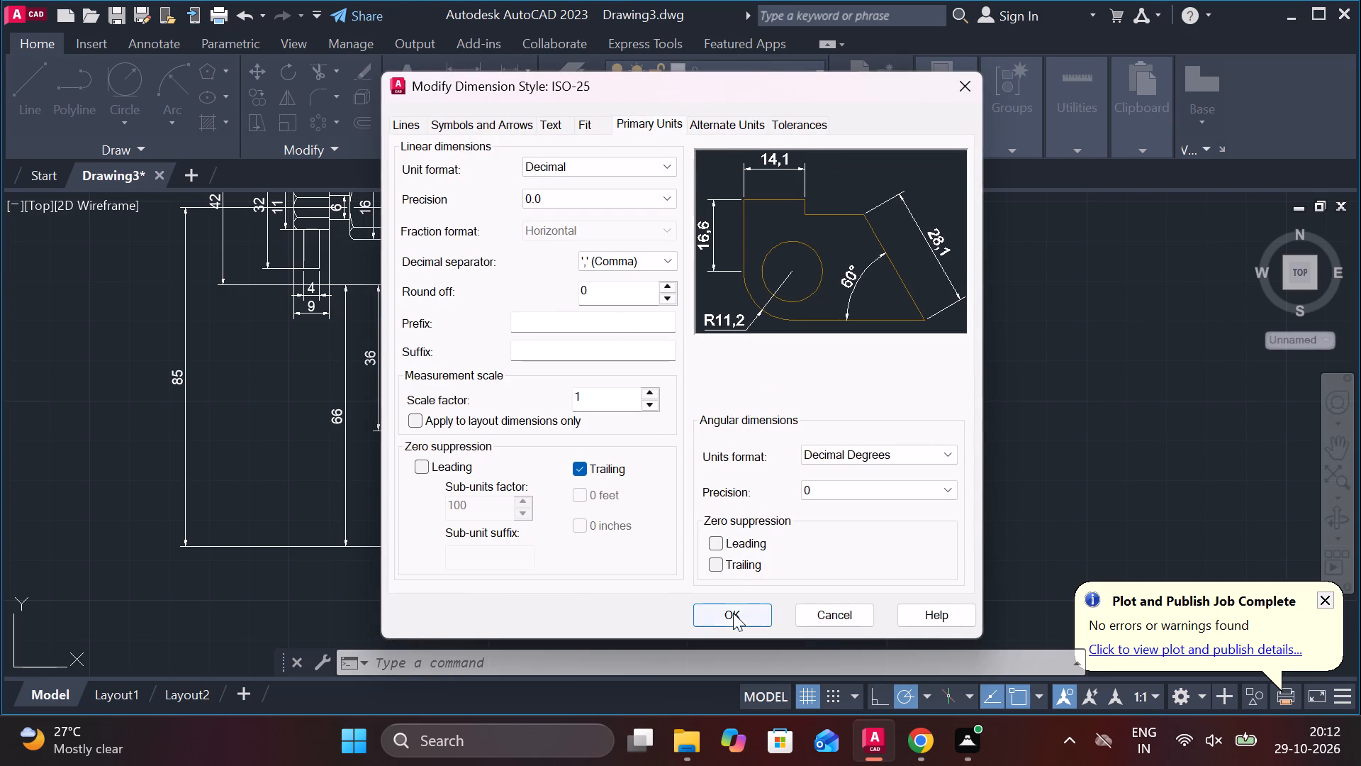
pyautogui.click(733, 613)
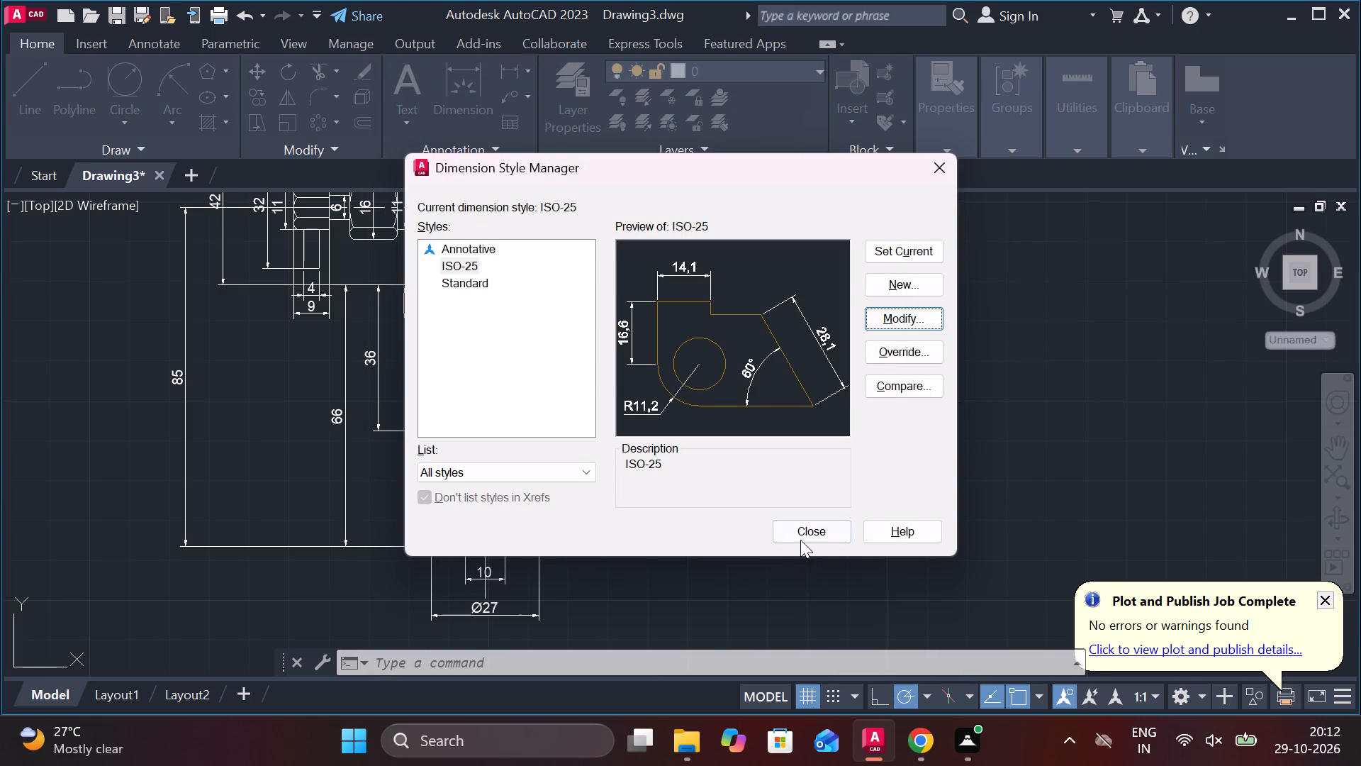
pyautogui.click(801, 531)
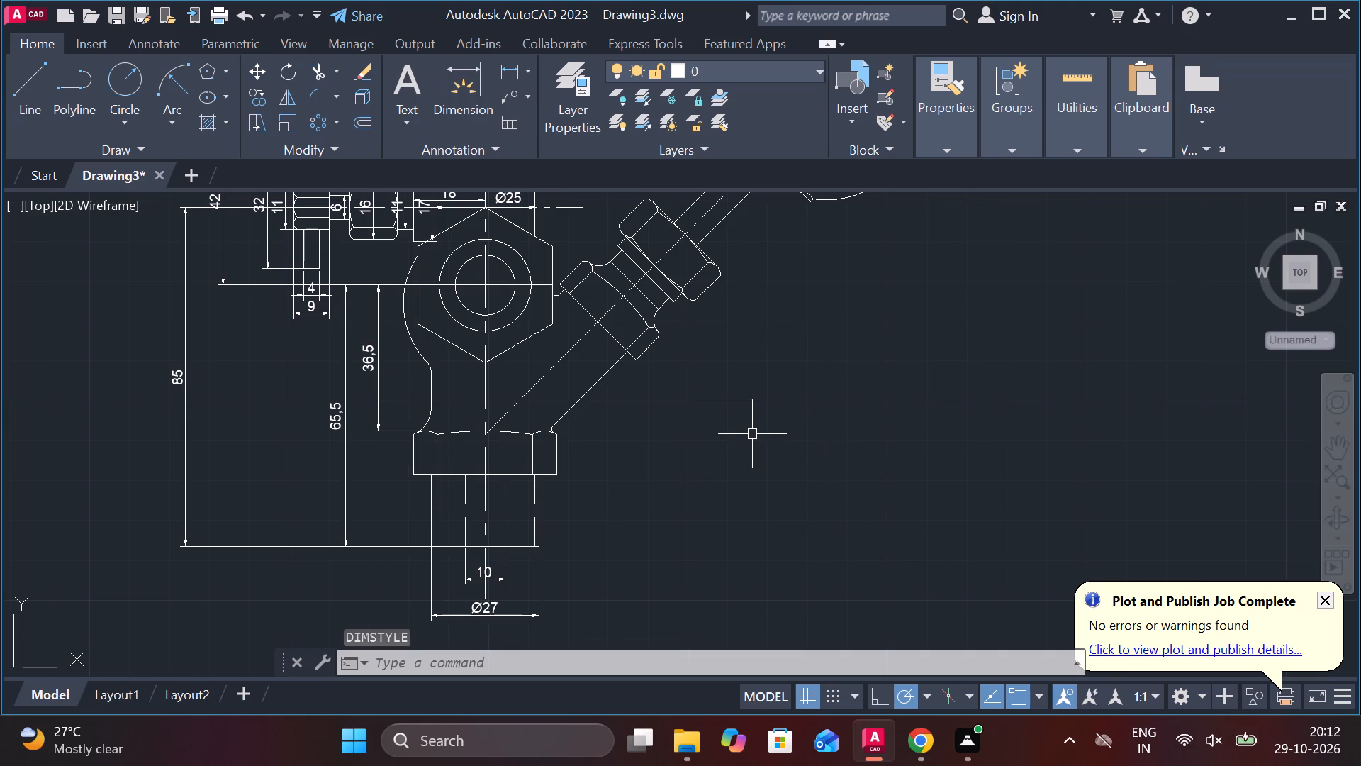
# Examine the text of the two vertical dimensions beside the valve's lower body.
pyautogui.scroll(3, 357, 393)
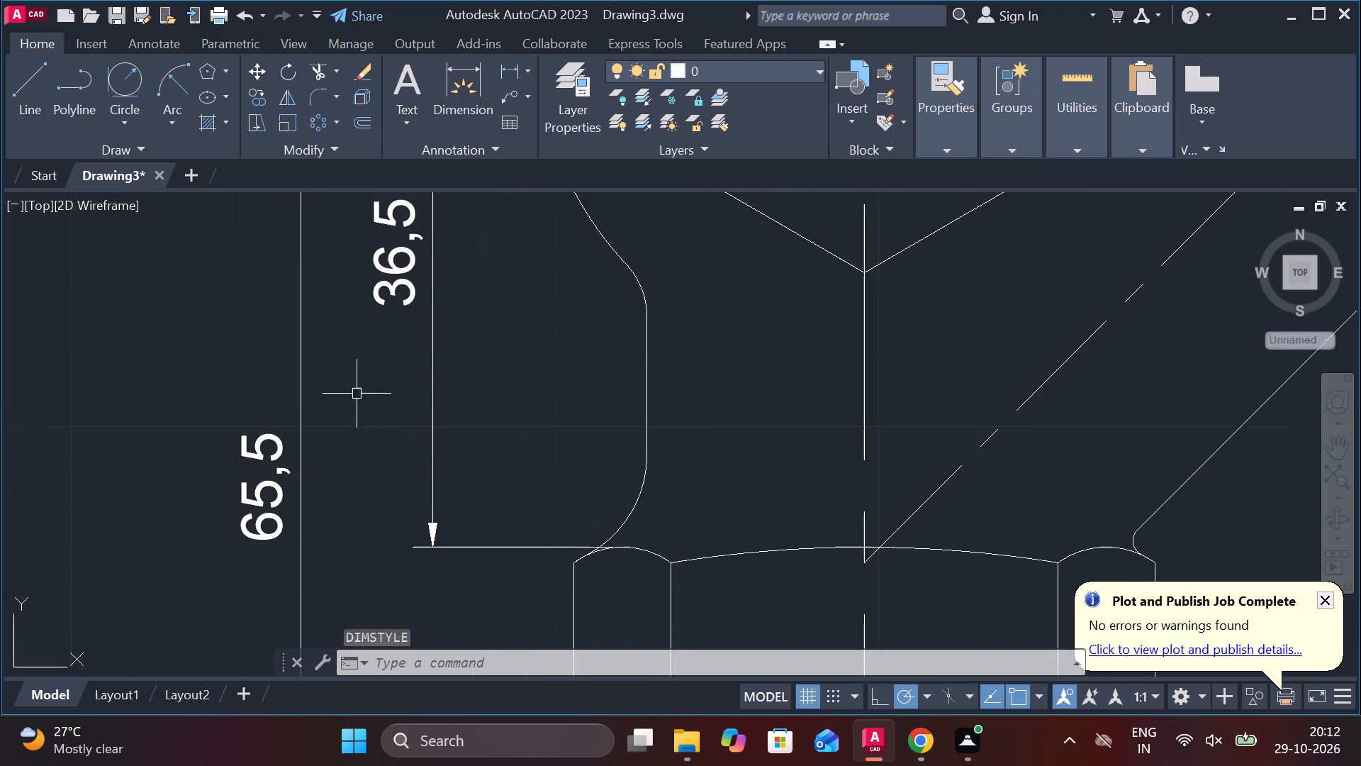
pyautogui.moveTo(357, 425); pyautogui.dragTo(468, 421, button='middle')
pyautogui.scroll(-2, 536, 431)
pyautogui.scroll(2, 506, 420)
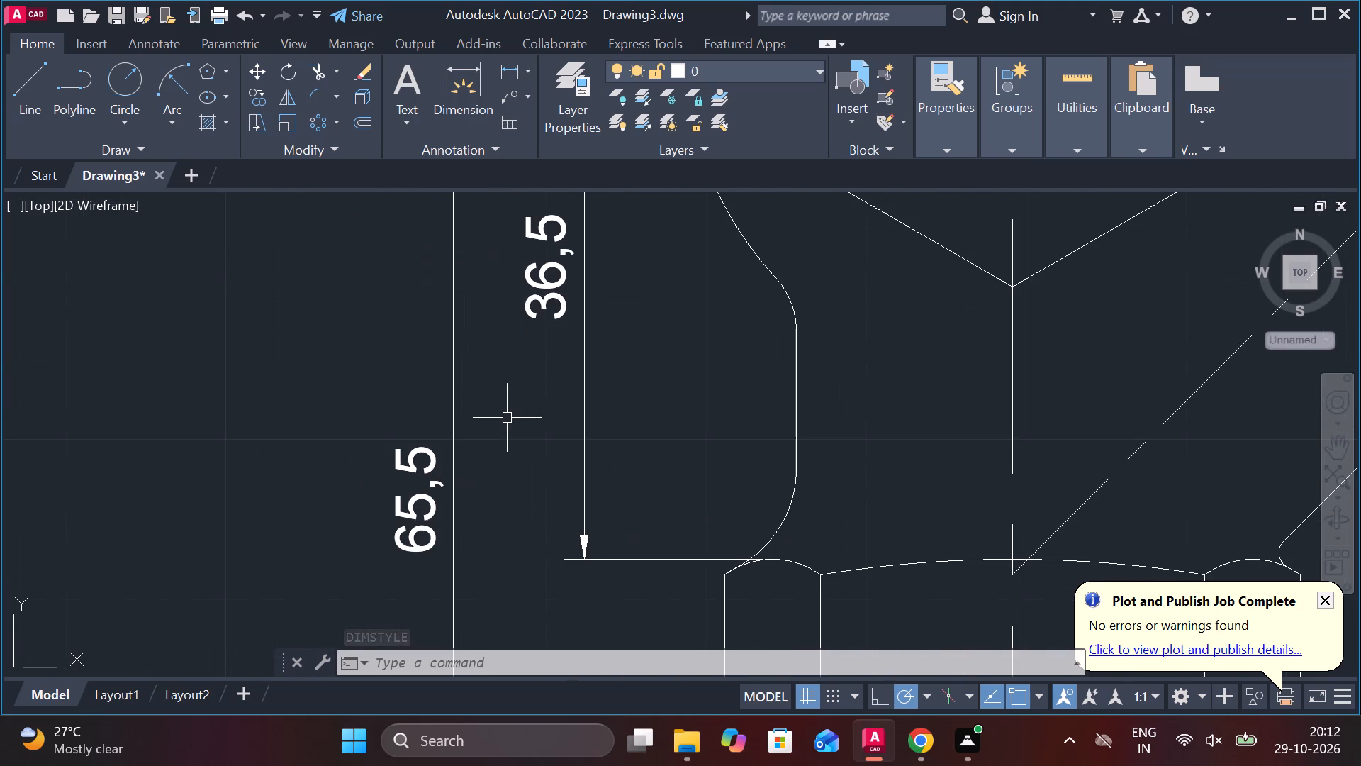
pyautogui.moveTo(507, 418); pyautogui.dragTo(457, 425, button='middle')
pyautogui.scroll(-1, 456, 425)
pyautogui.moveTo(486, 457); pyautogui.dragTo(432, 376, button='middle')
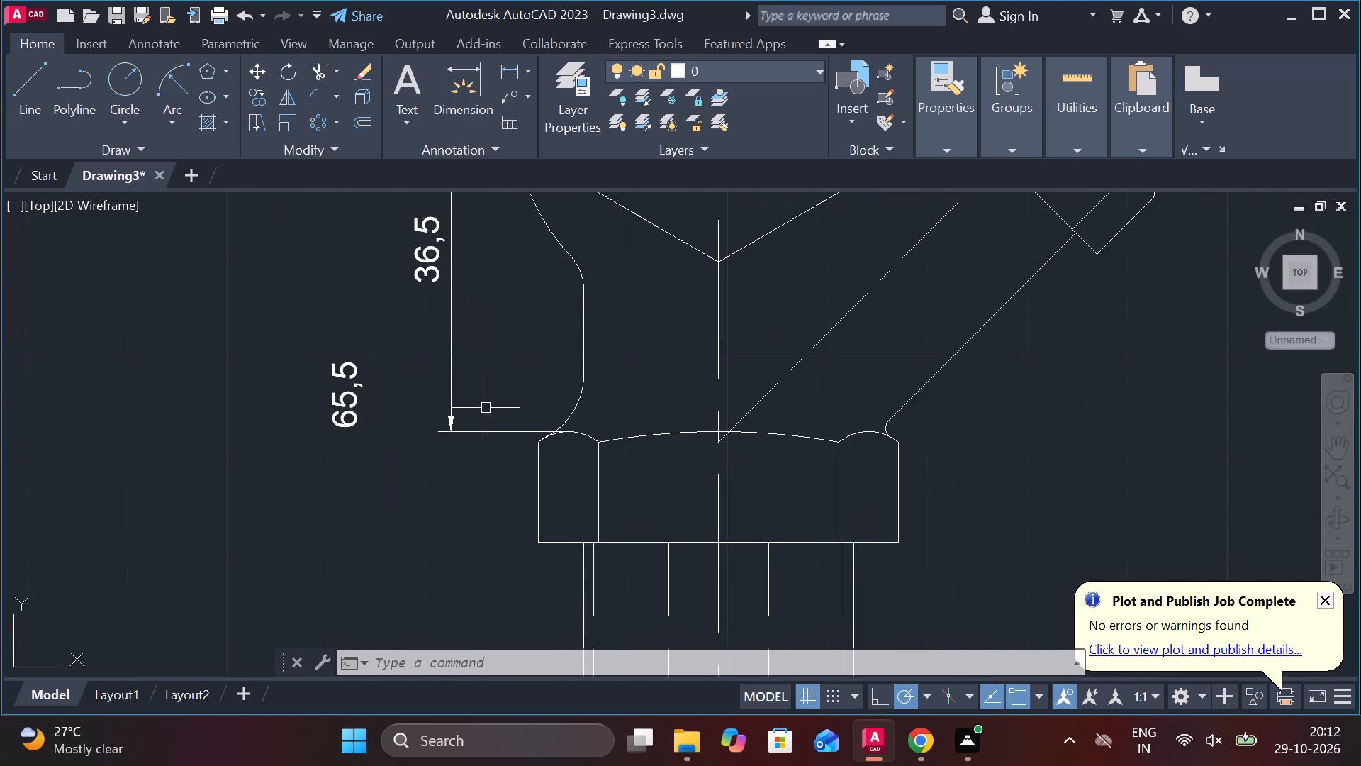
pyautogui.scroll(-1, 498, 410)
pyautogui.press('space')
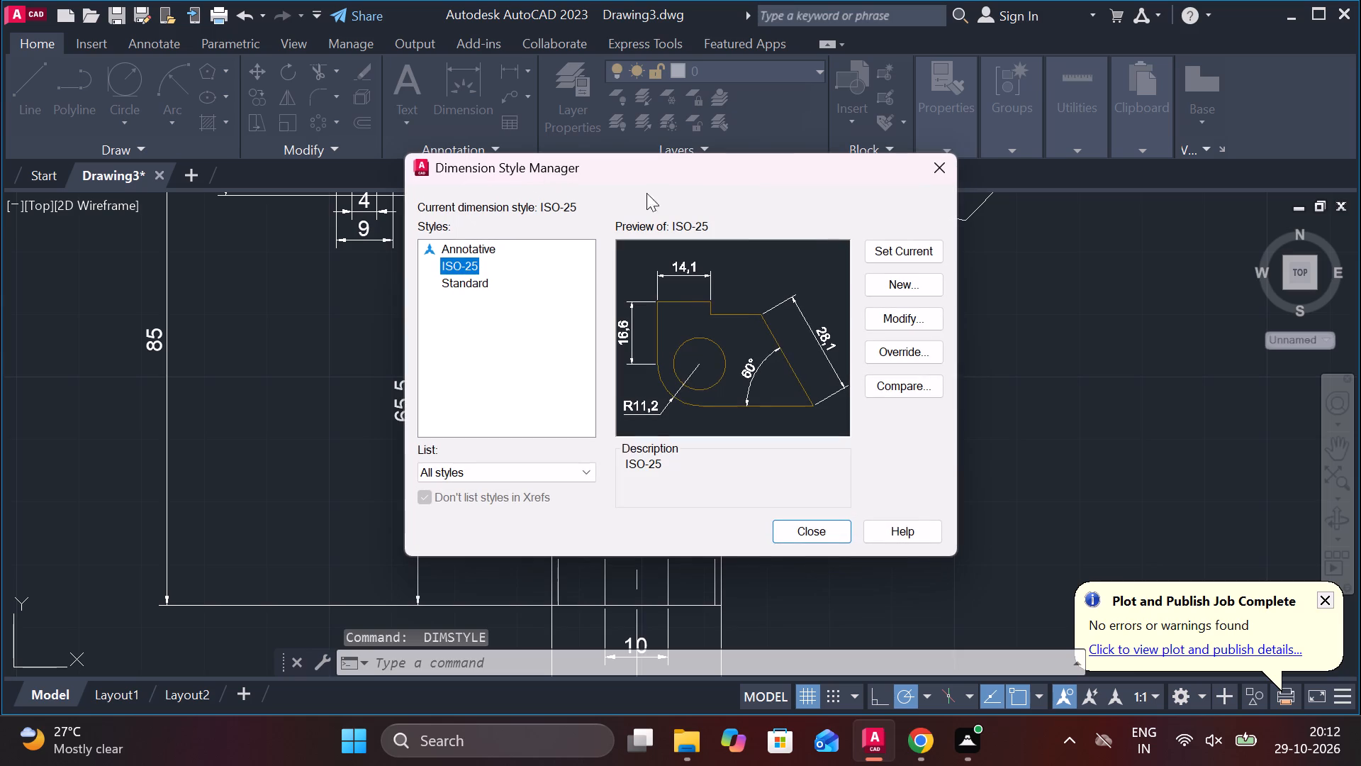
pyautogui.click(931, 177)
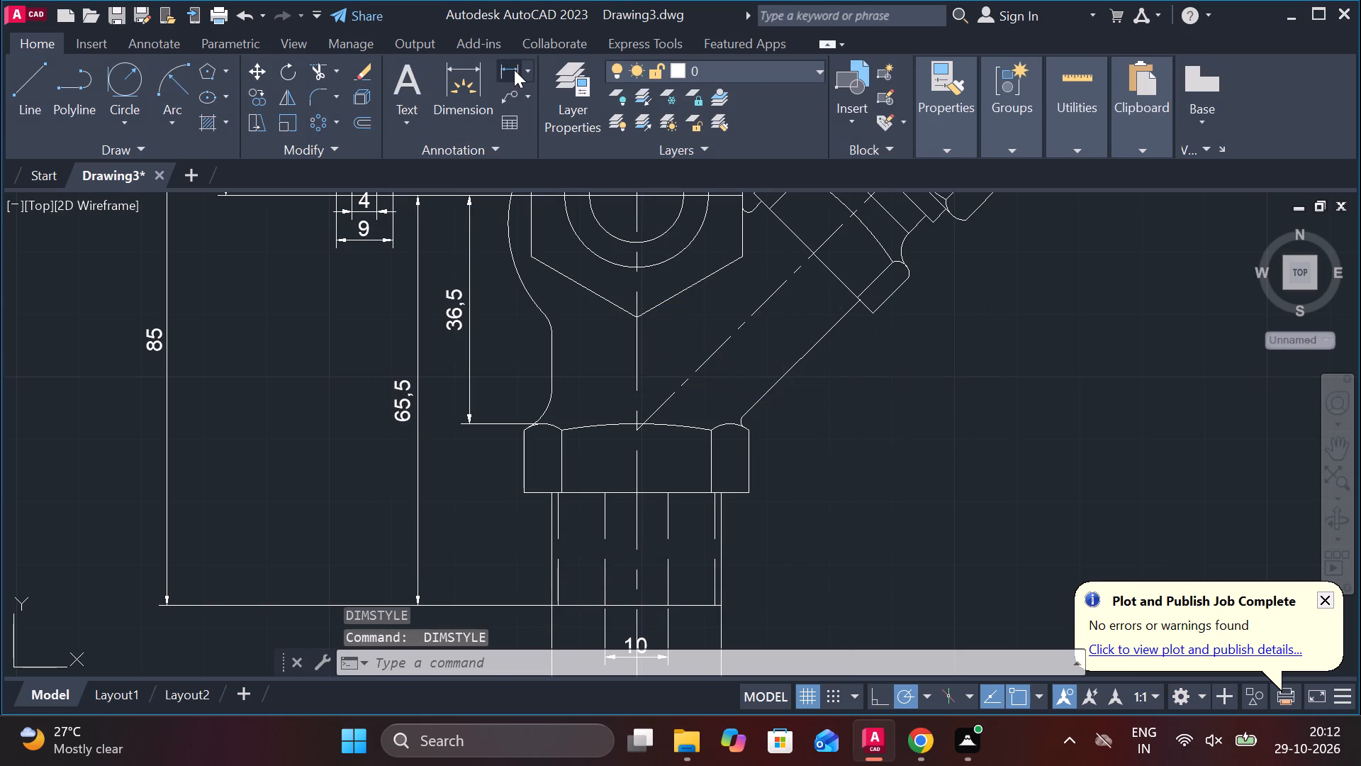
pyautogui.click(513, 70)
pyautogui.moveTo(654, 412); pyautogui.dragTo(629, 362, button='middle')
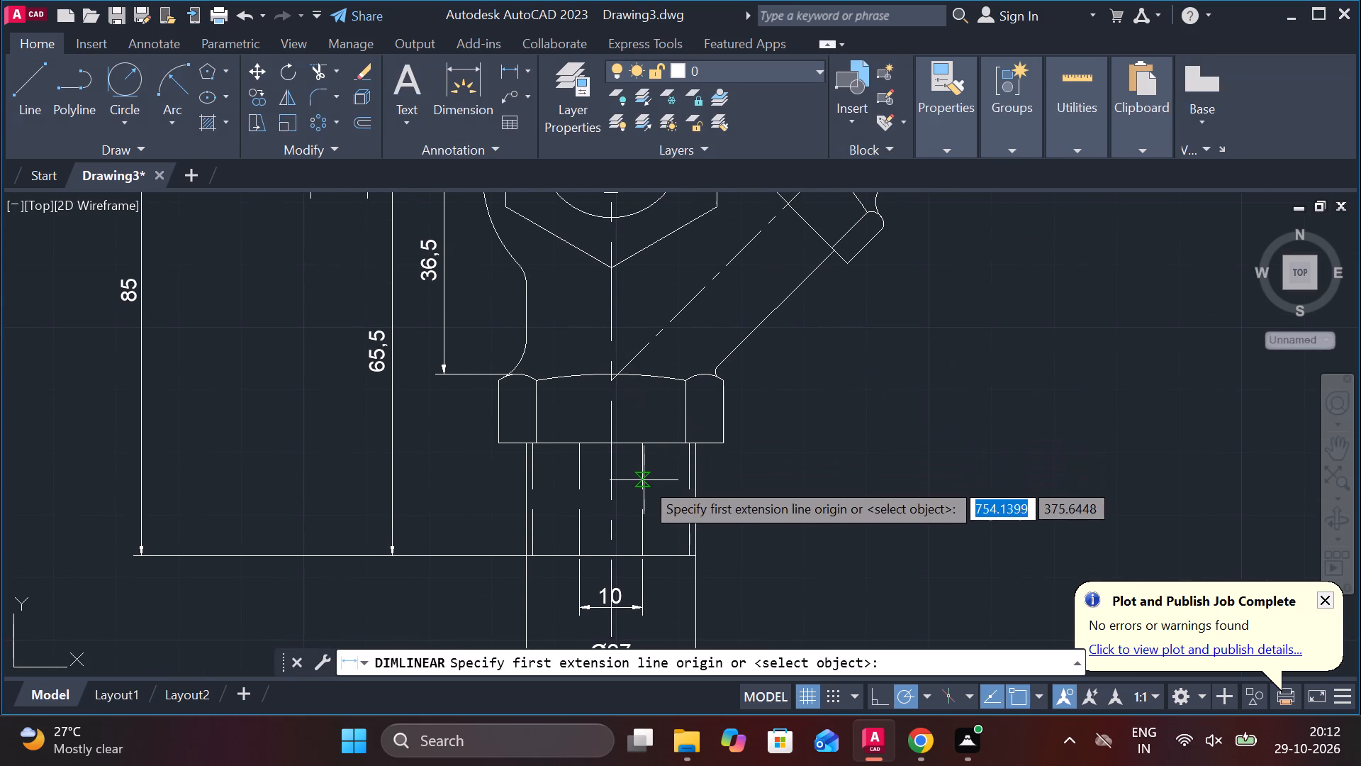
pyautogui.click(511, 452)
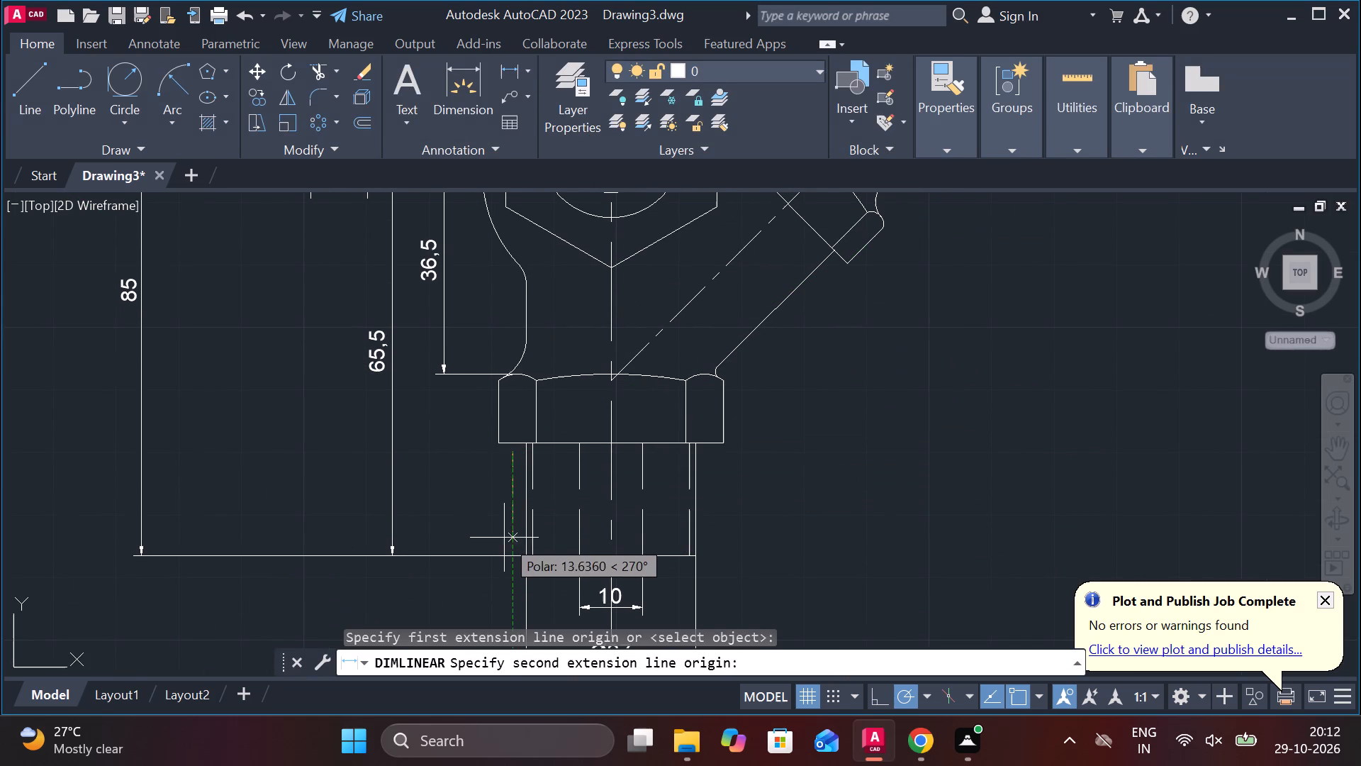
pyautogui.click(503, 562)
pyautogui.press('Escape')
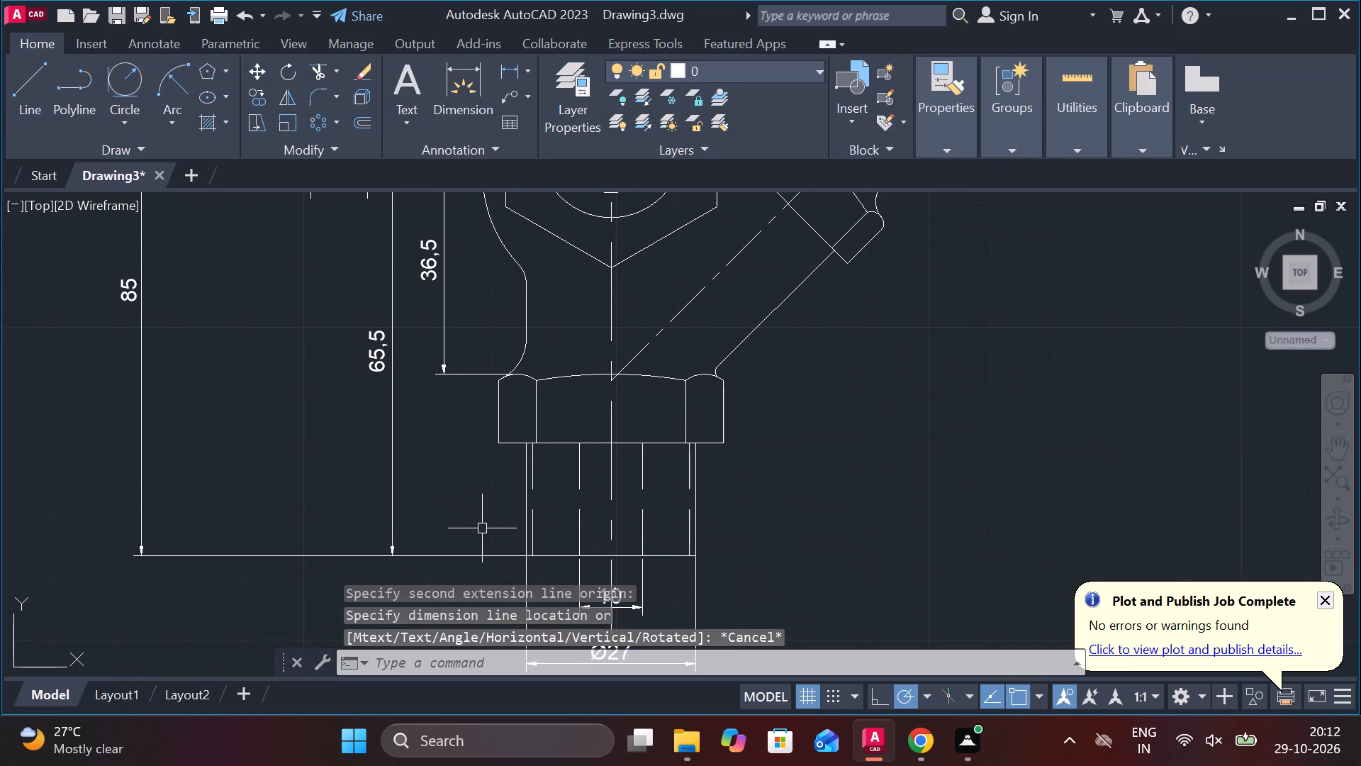
# Add a vertical linear dimension from the lower nut's bottom edge to the pipe end, placed between the pipe and the 65,5 dimension line.
pyautogui.press('space')
pyautogui.scroll(2, 506, 450)
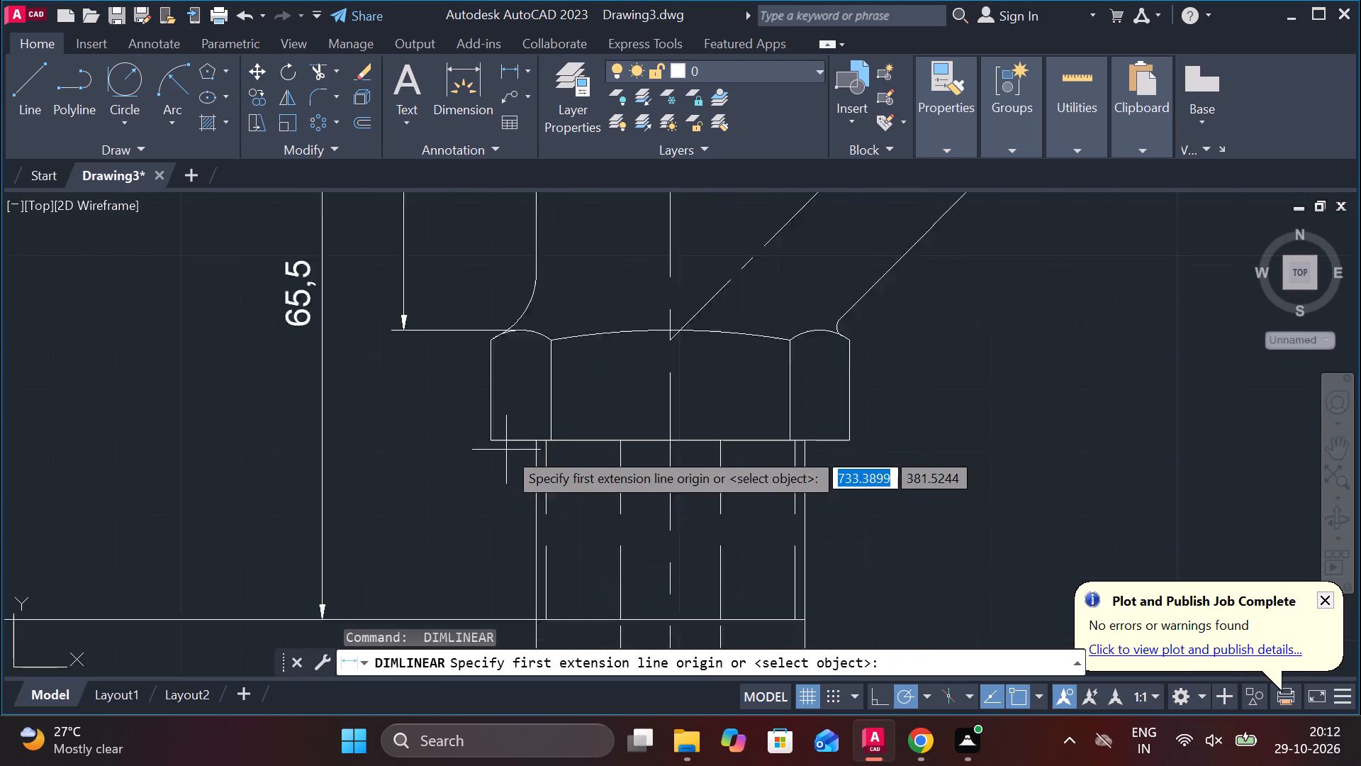
pyautogui.click(492, 434)
pyautogui.scroll(-1, 491, 450)
pyautogui.scroll(-2, 478, 518)
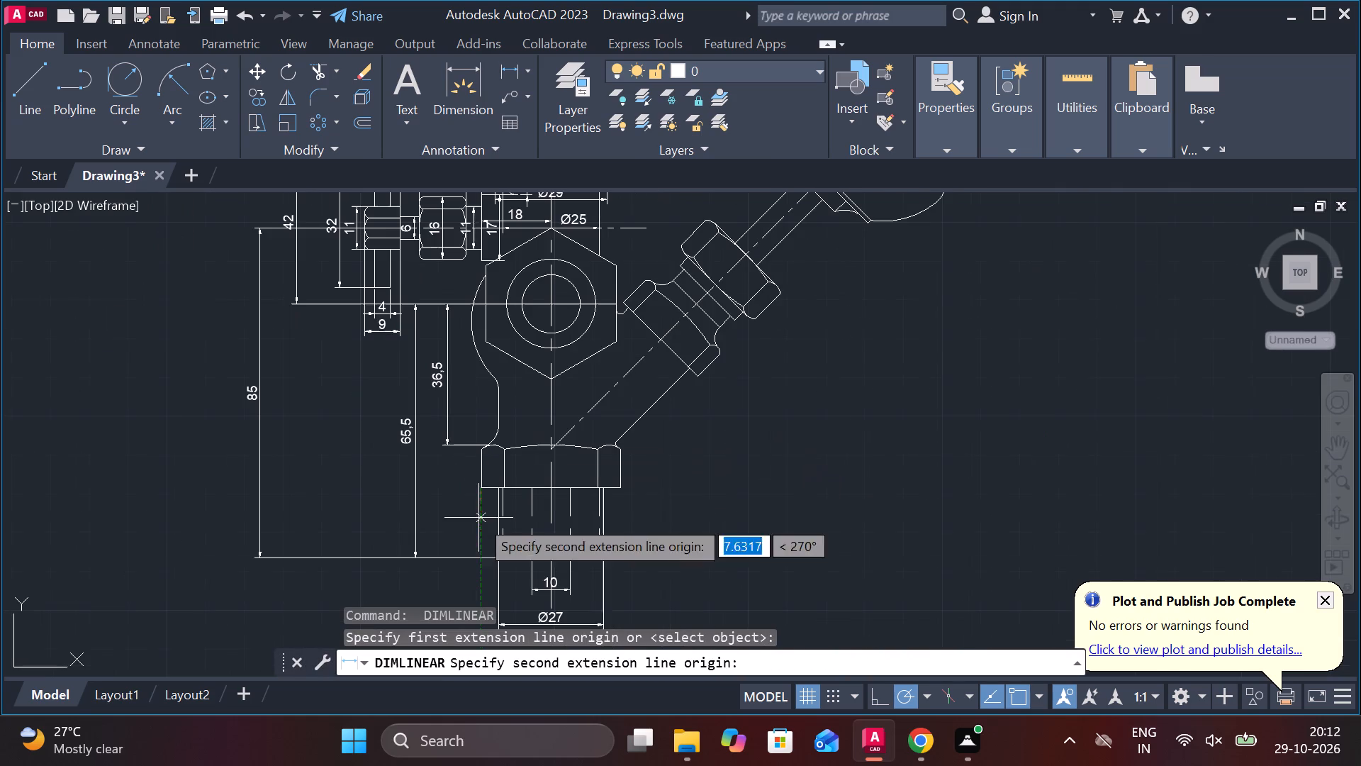
pyautogui.click(483, 551)
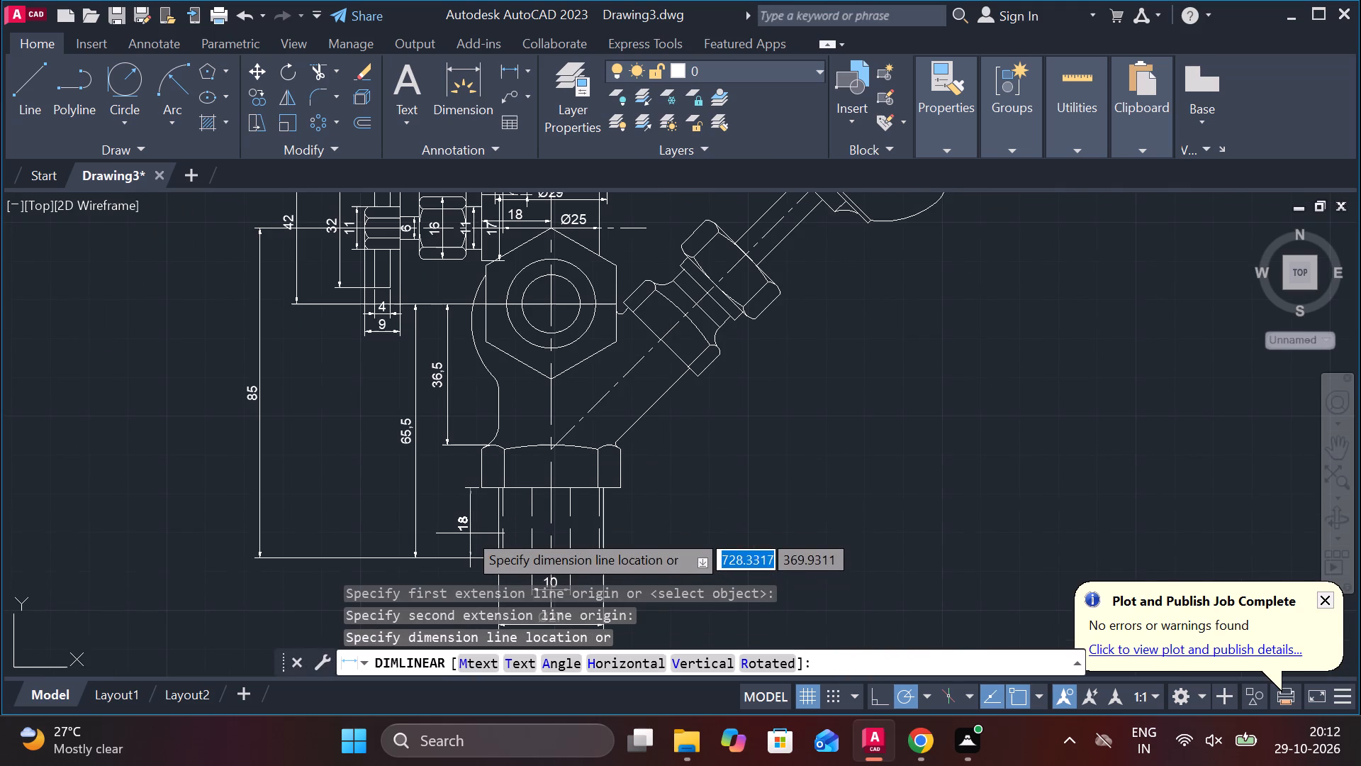
pyautogui.click(461, 530)
pyautogui.scroll(2, 478, 453)
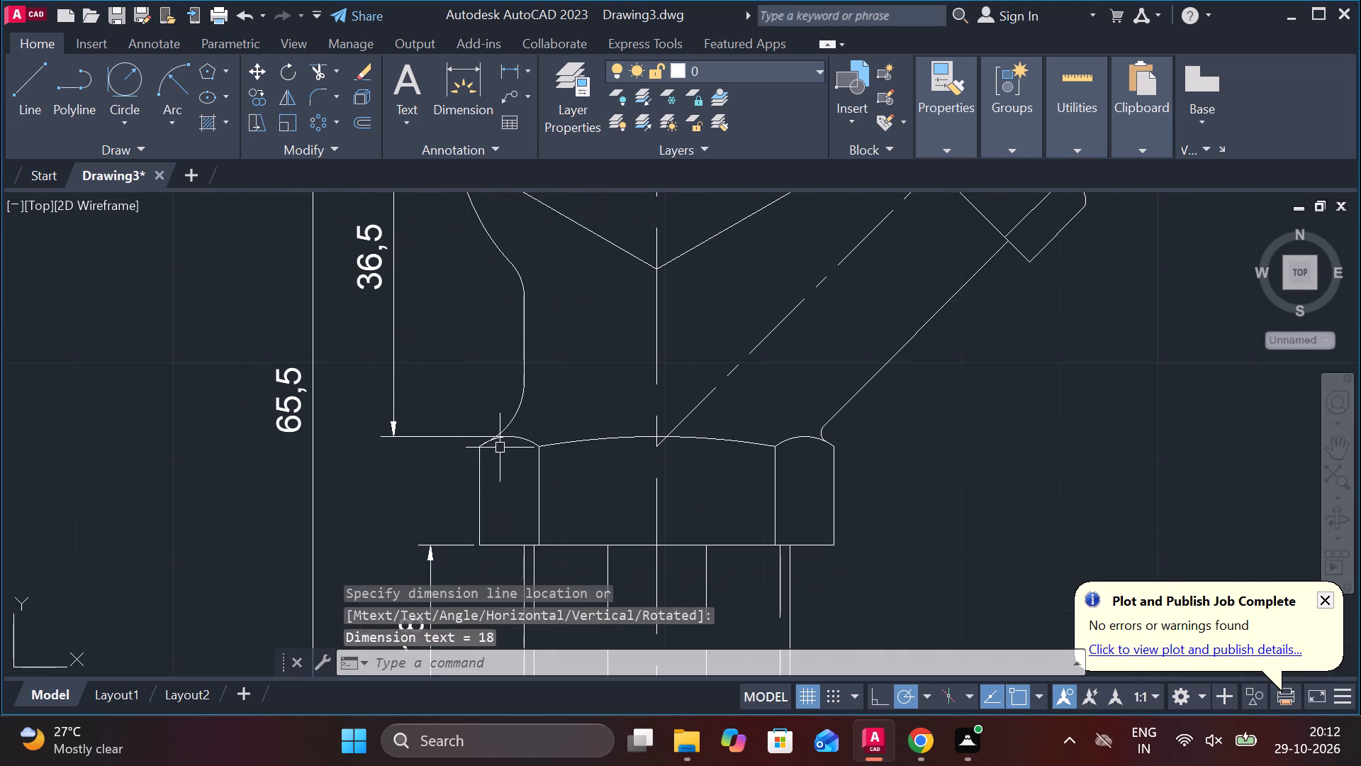
# Add a vertical linear dimension for the lower nut's height, with its dimension line aligned with the 18 dimension below.
pyautogui.press('space')
pyautogui.click(512, 438)
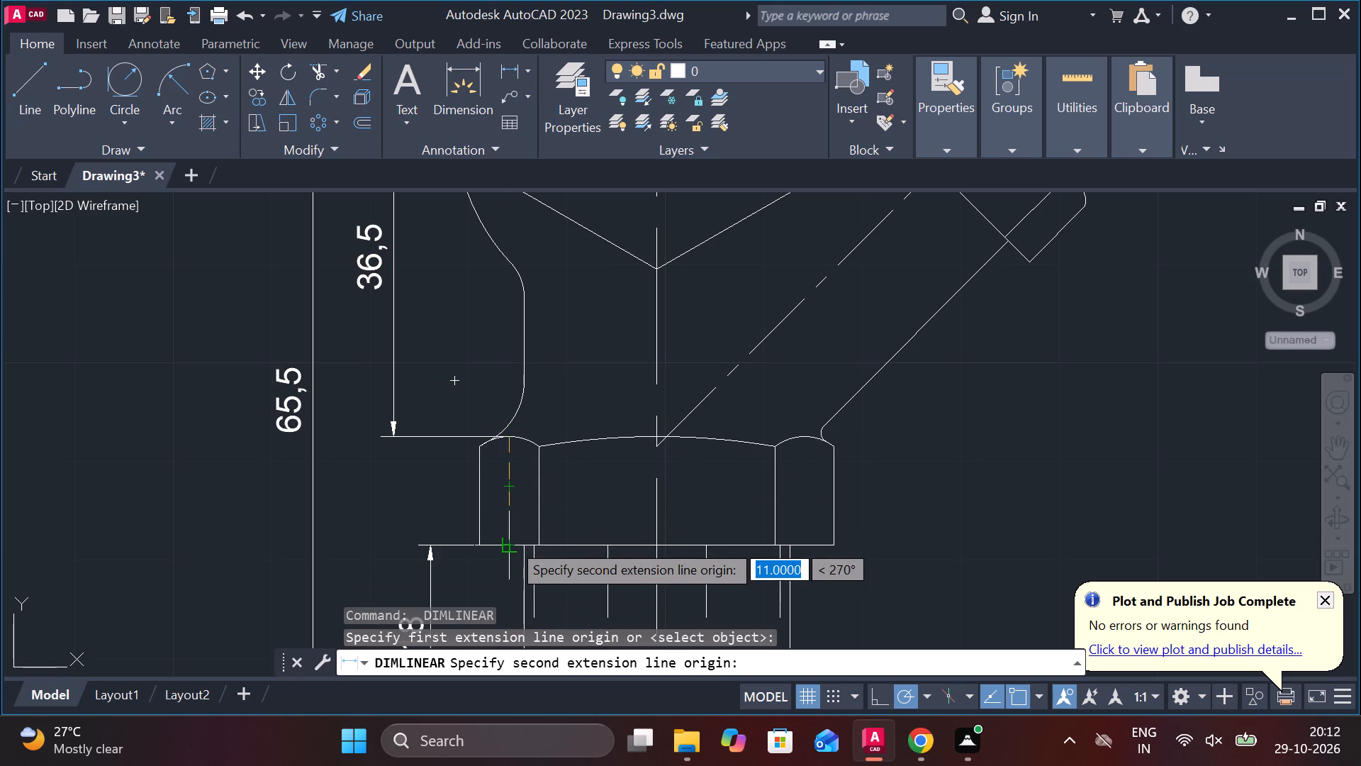
pyautogui.click(510, 541)
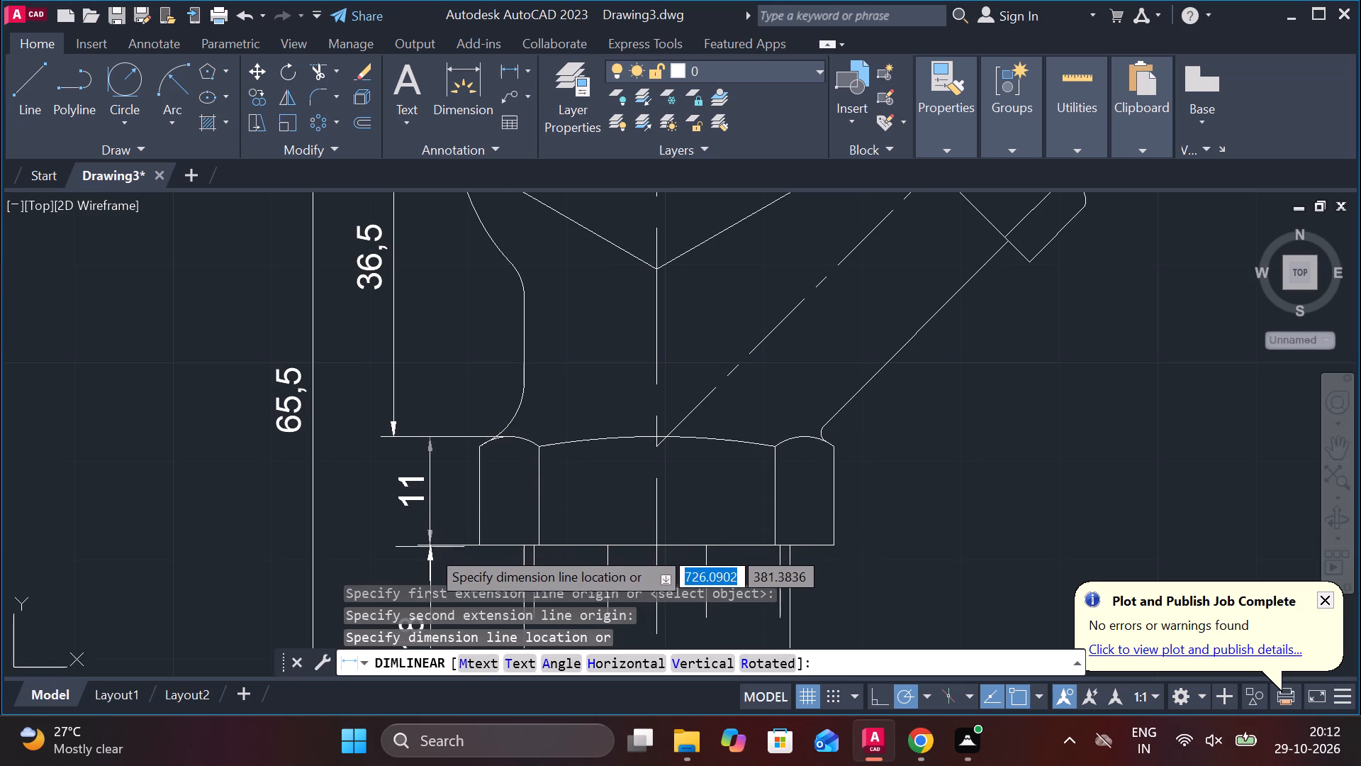
pyautogui.click(430, 550)
# Add a horizontal linear dimension across the lower nut's full width, with the dimension line placed inside the nut.
pyautogui.scroll(-1, 482, 491)
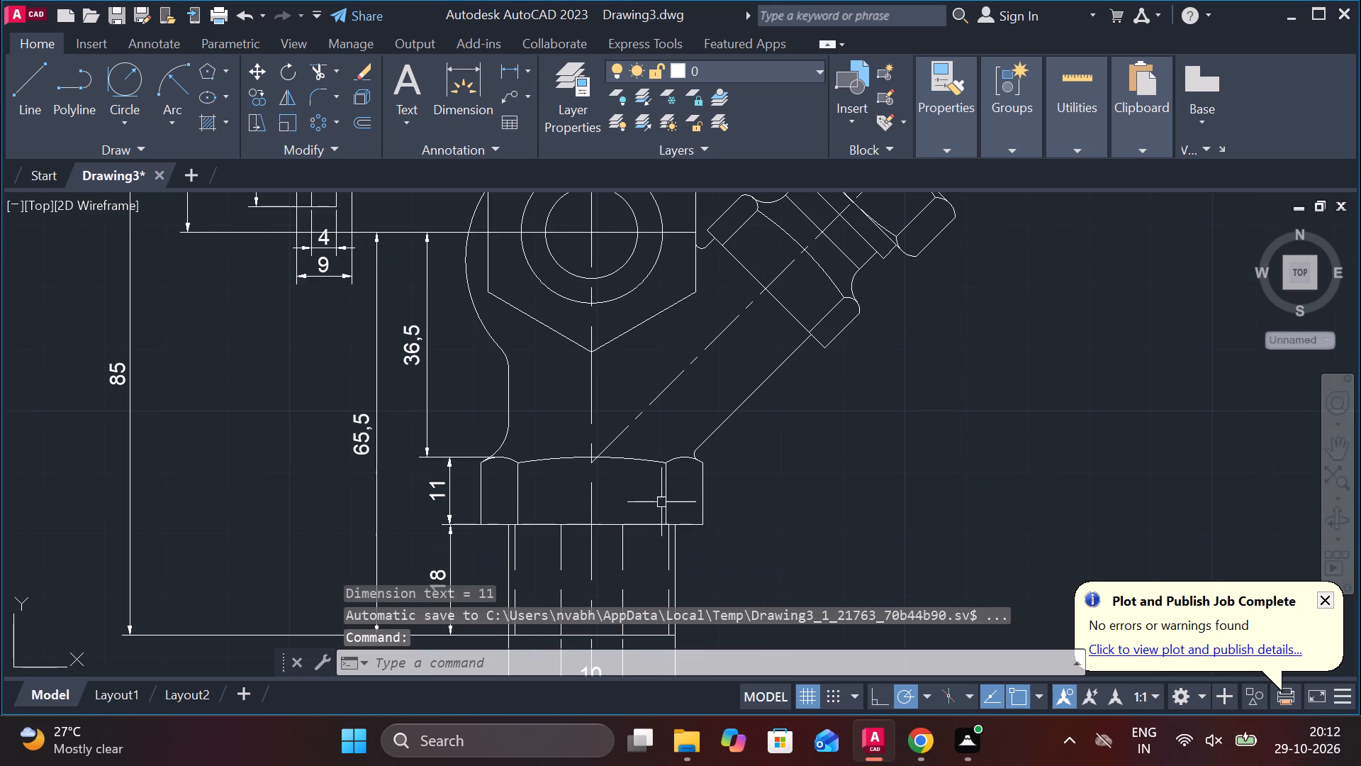
pyautogui.scroll(1, 556, 409)
pyautogui.moveTo(574, 411); pyautogui.dragTo(600, 461, button='middle')
pyautogui.scroll(-1, 595, 466)
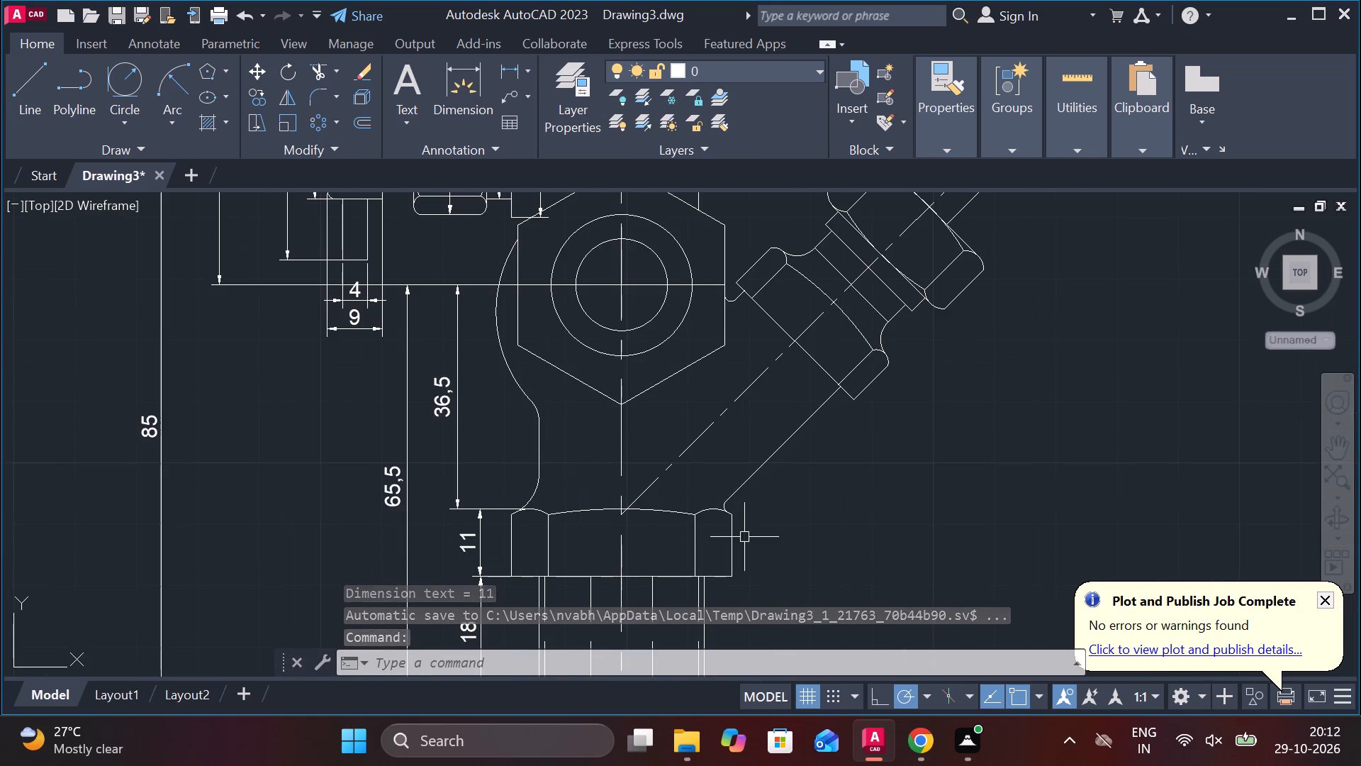
pyautogui.moveTo(730, 524); pyautogui.dragTo(642, 424, button='middle')
pyautogui.scroll(2, 617, 463)
pyautogui.scroll(-1, 515, 492)
pyautogui.moveTo(534, 491); pyautogui.dragTo(646, 453, button='middle')
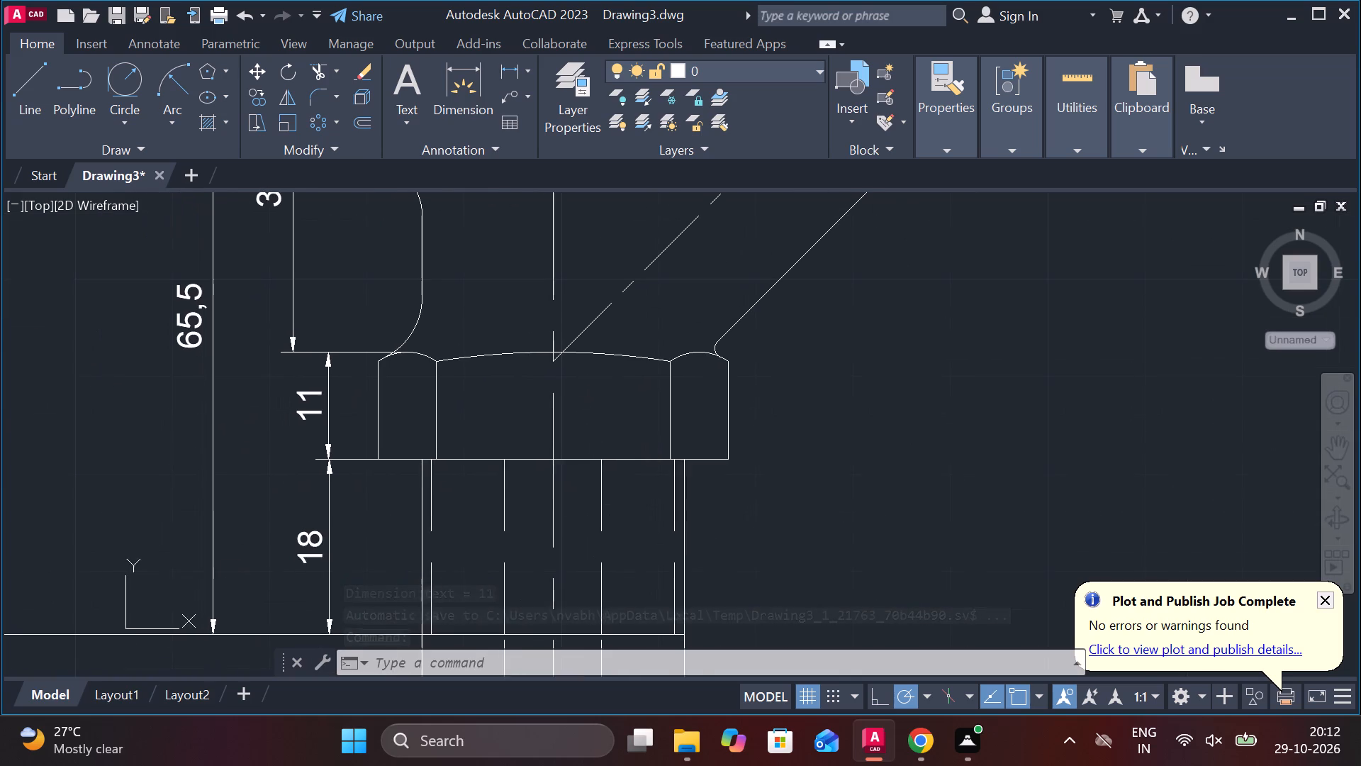
pyautogui.press('space')
pyautogui.click(382, 431)
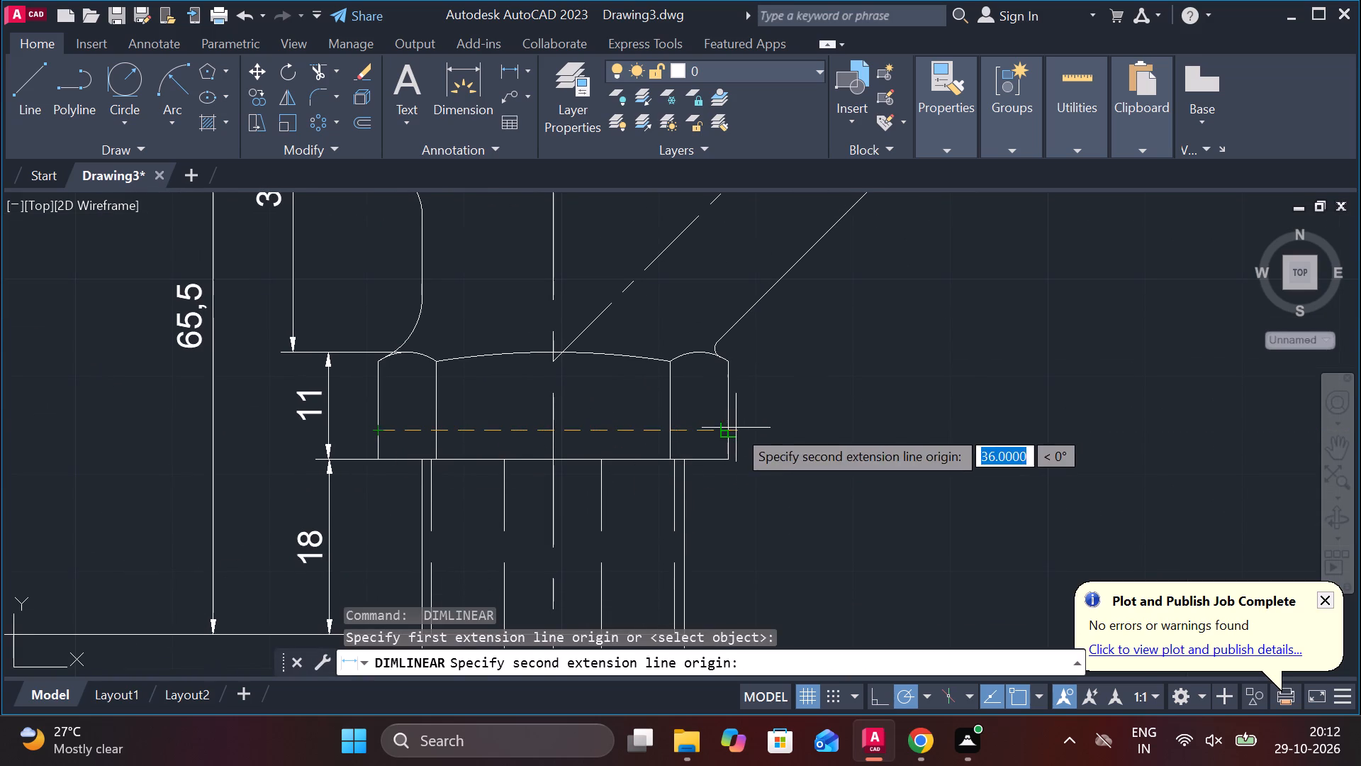
pyautogui.click(734, 428)
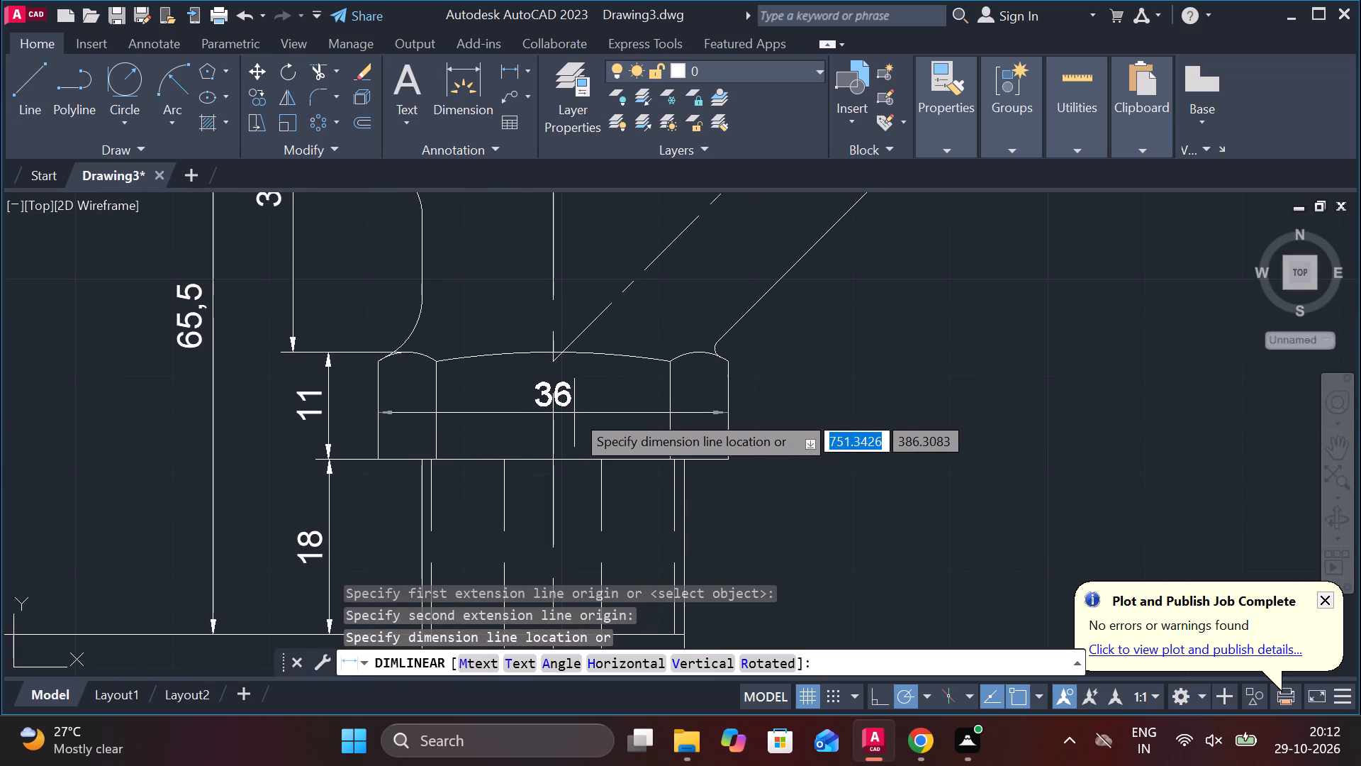
pyautogui.click(576, 412)
# Add a diameter symbol in front of the lower nut's width dimension text.
pyautogui.doubleClick(535, 400)
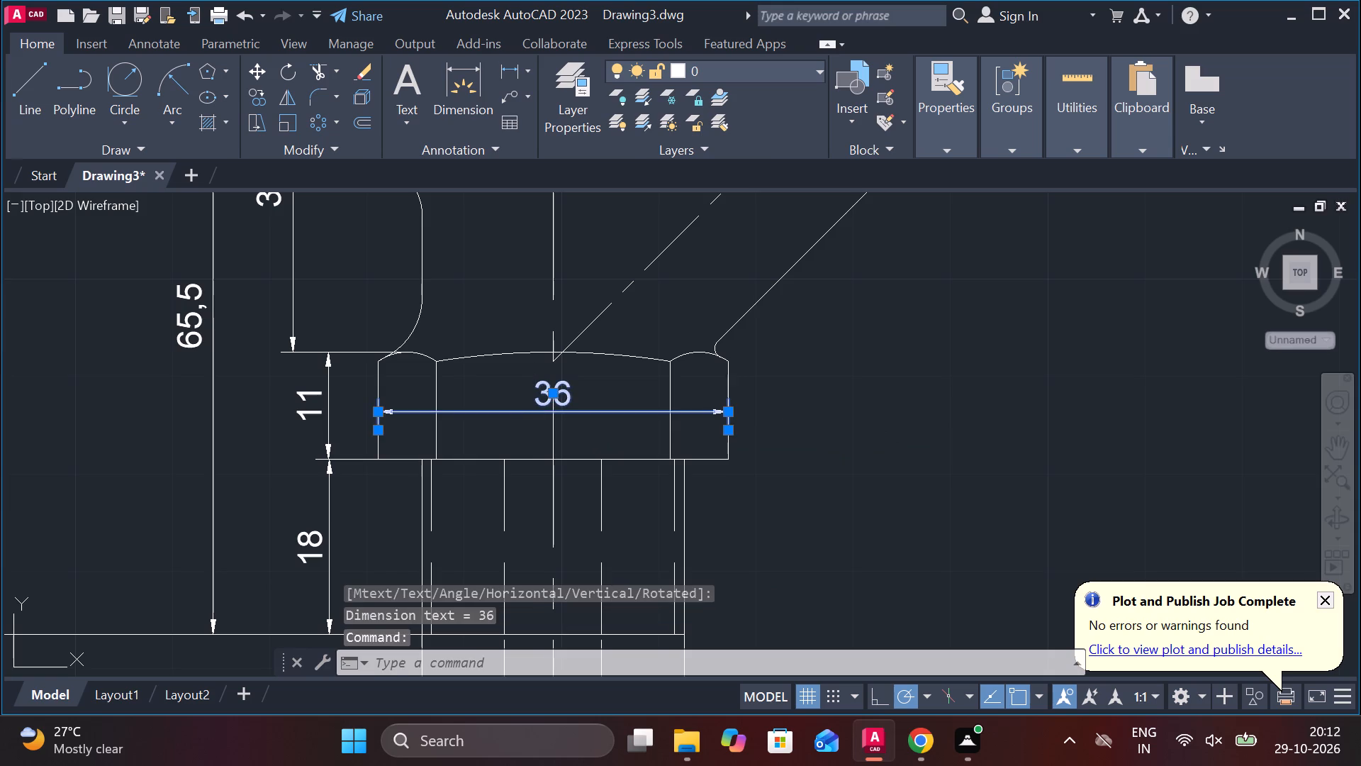
pyautogui.click(928, 126)
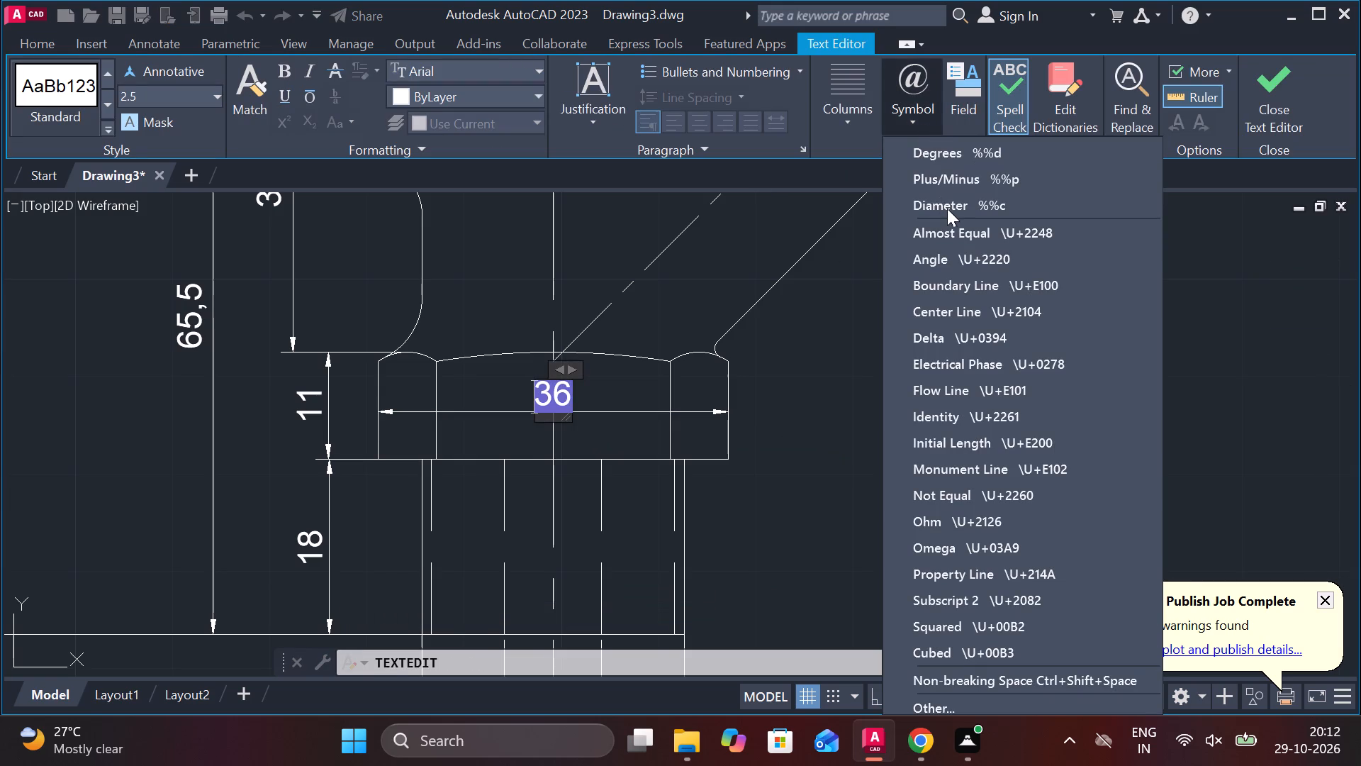
pyautogui.click(947, 209)
pyautogui.click(1245, 103)
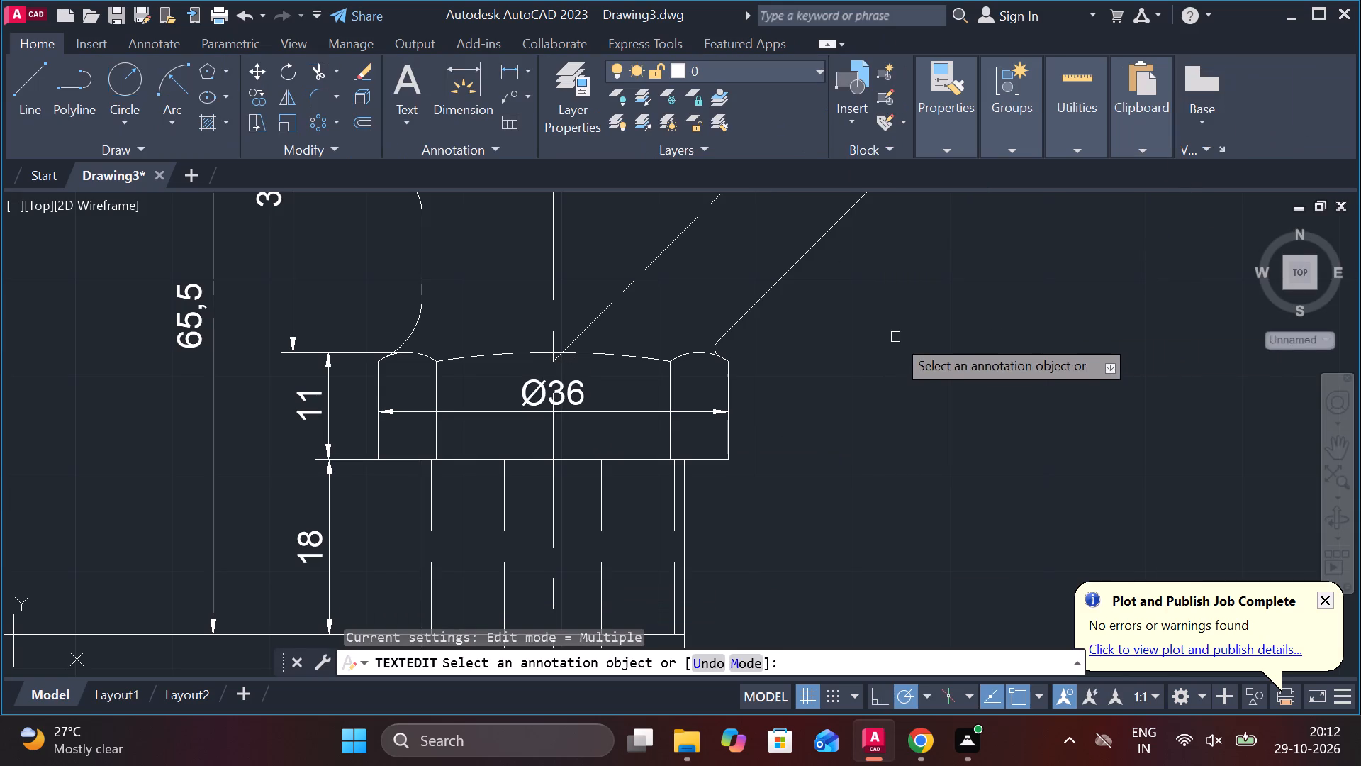
pyautogui.moveTo(734, 318); pyautogui.dragTo(768, 407, button='middle')
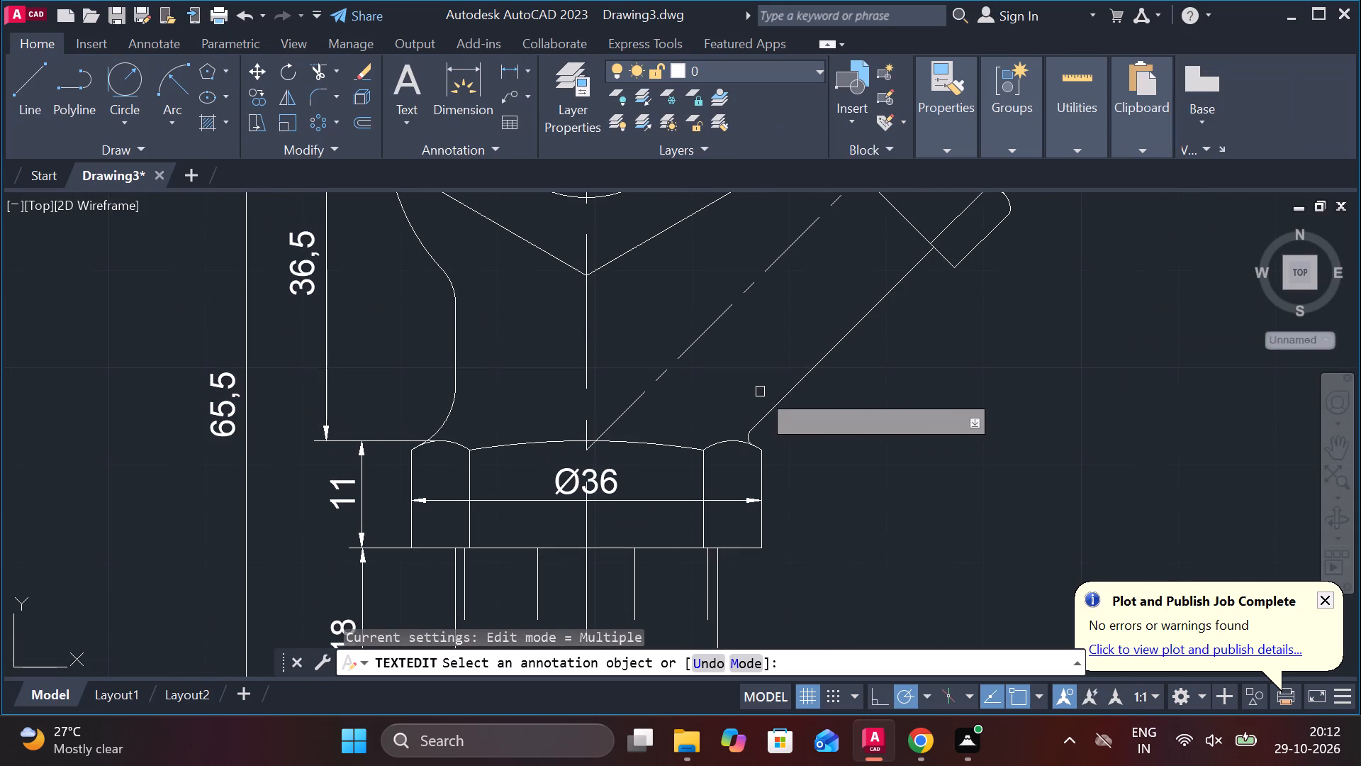
pyautogui.moveTo(724, 381); pyautogui.dragTo(727, 440, button='middle')
pyautogui.scroll(-1, 751, 404)
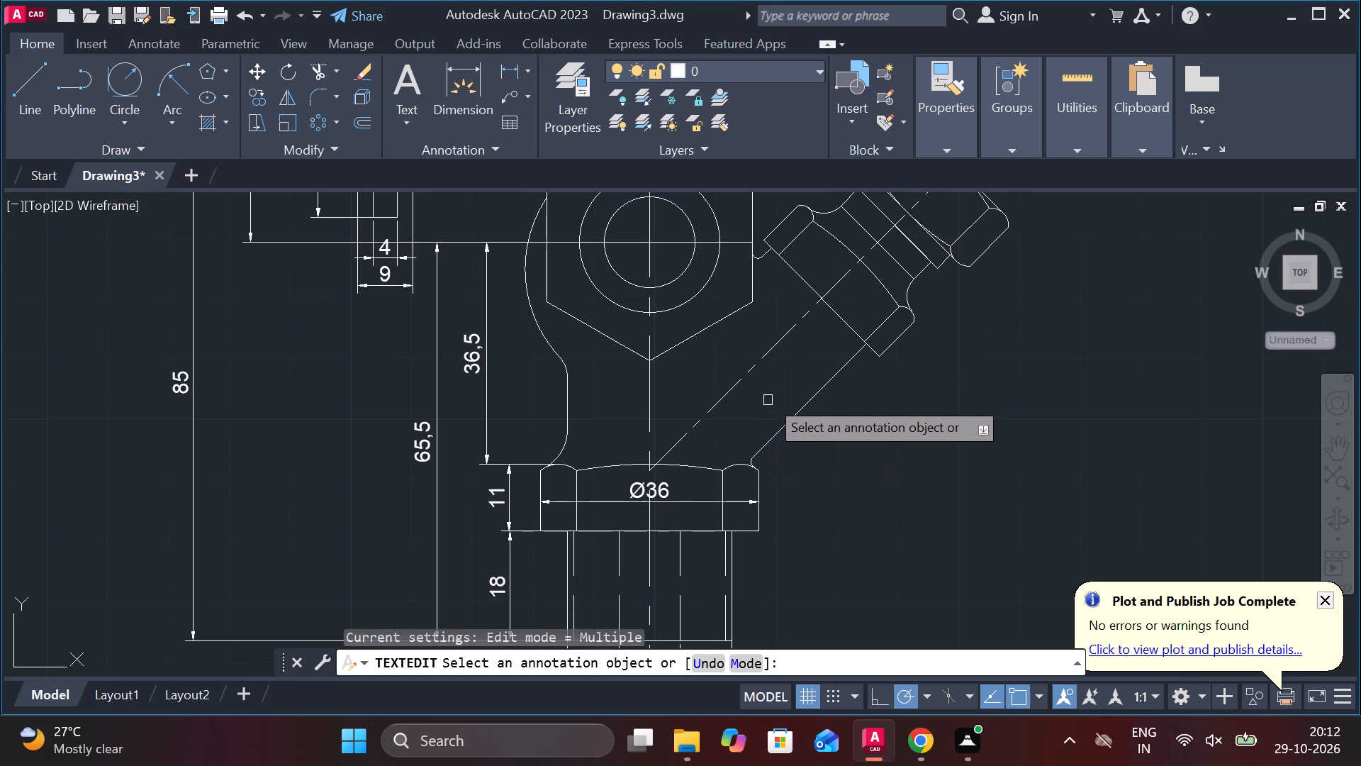
pyautogui.press('Escape')
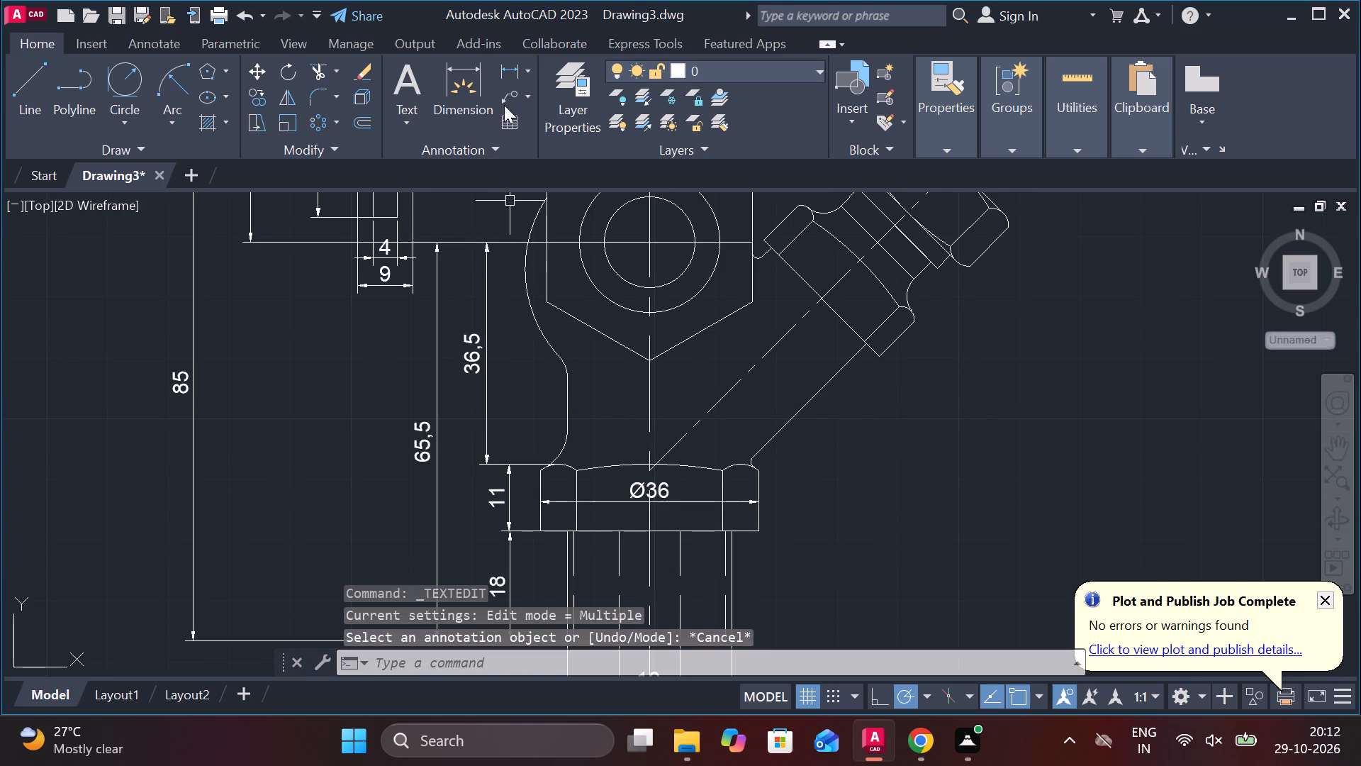
# Add a horizontal dimension of 27 across the valve body's neck above the lower nut, starting from the neck's left edge.
pyautogui.click(469, 82)
pyautogui.click(569, 409)
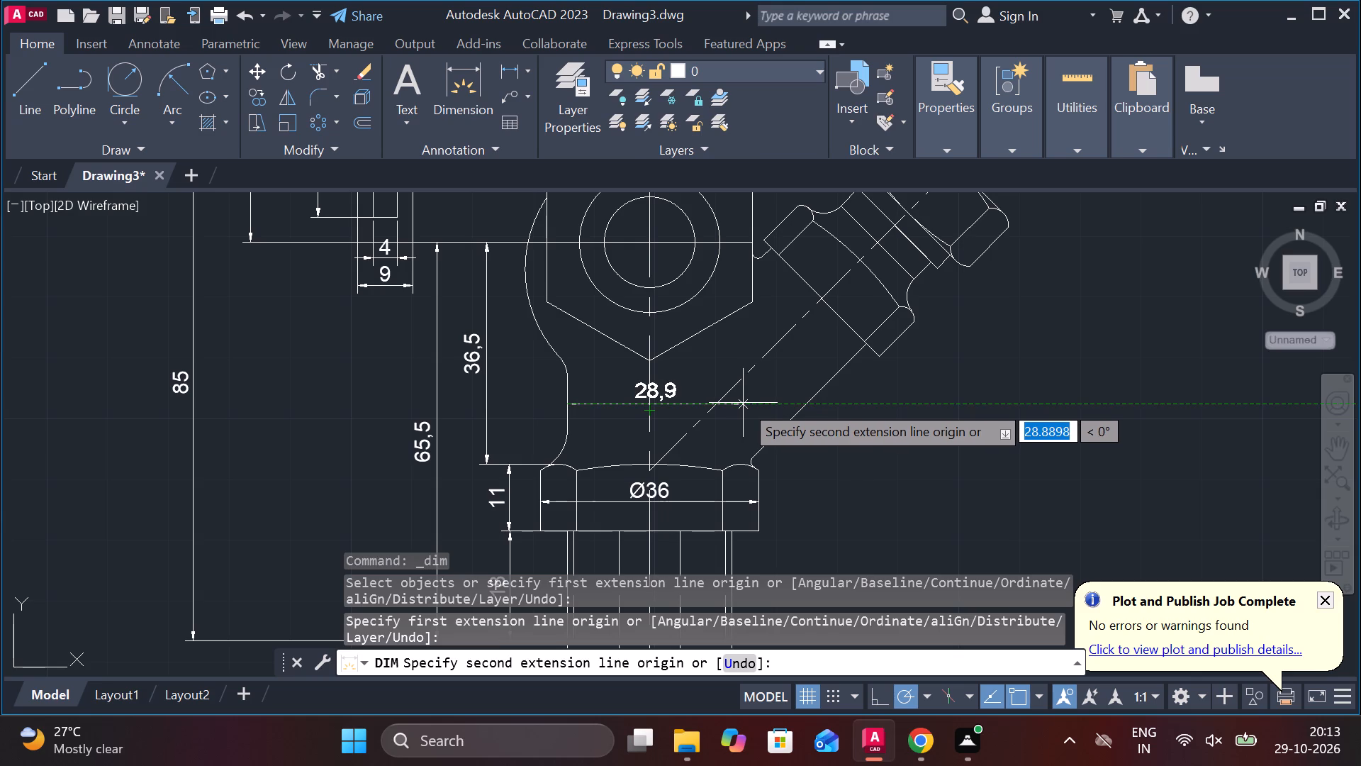
pyautogui.write('27')
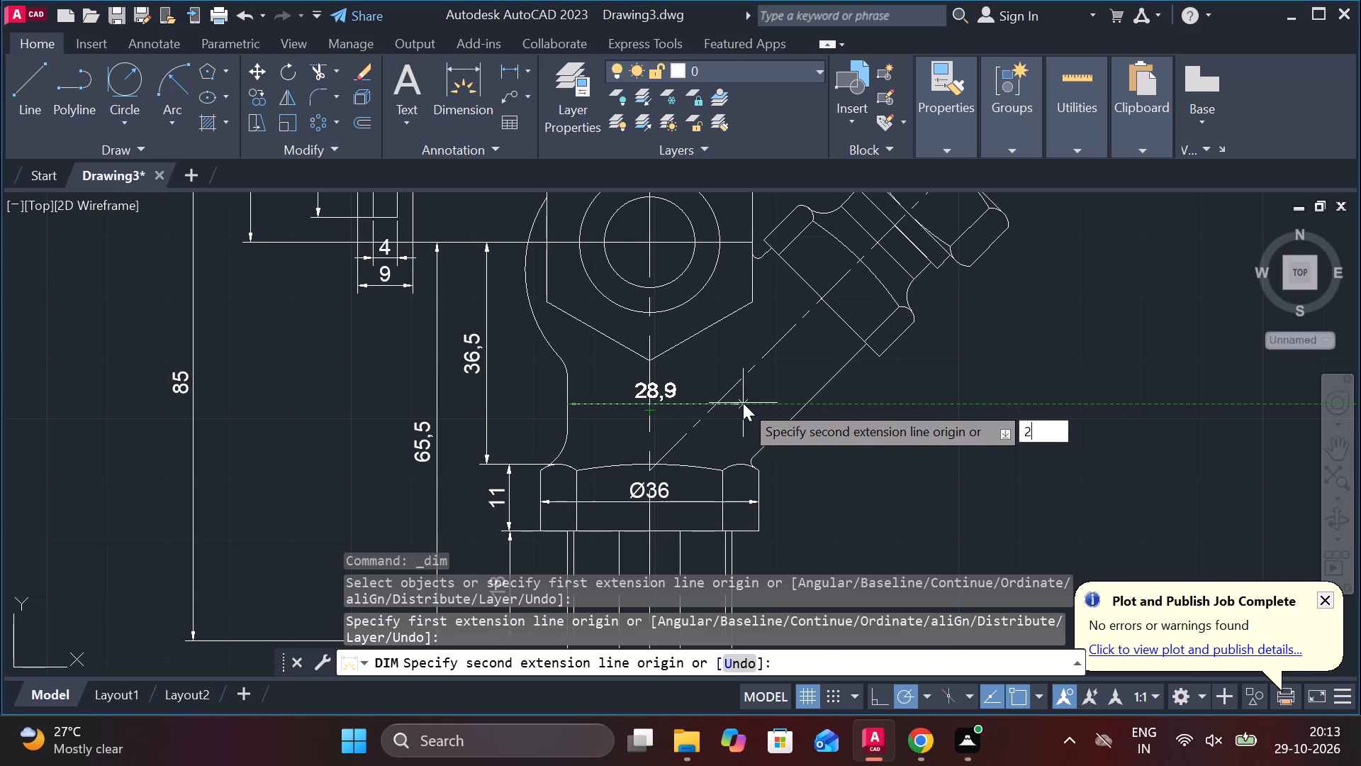
pyautogui.press('Return')
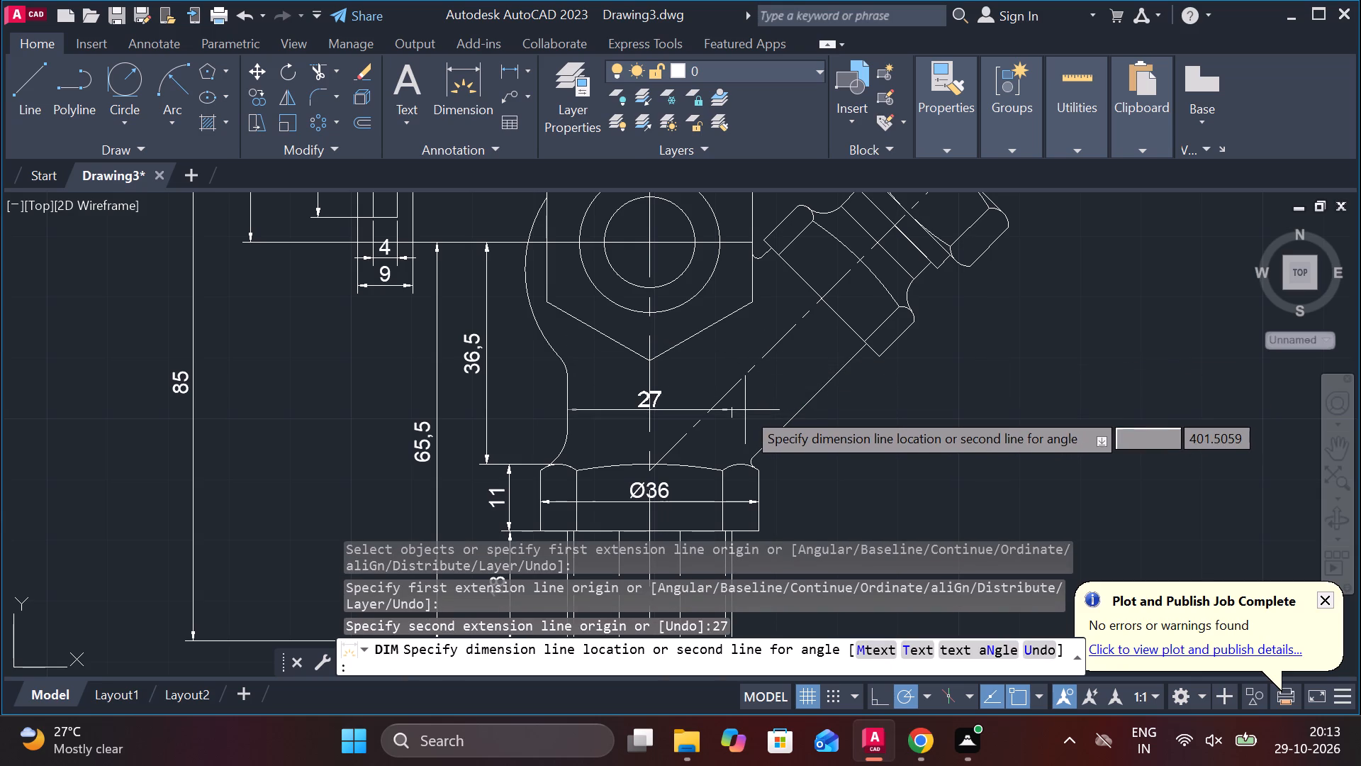
pyautogui.click(745, 410)
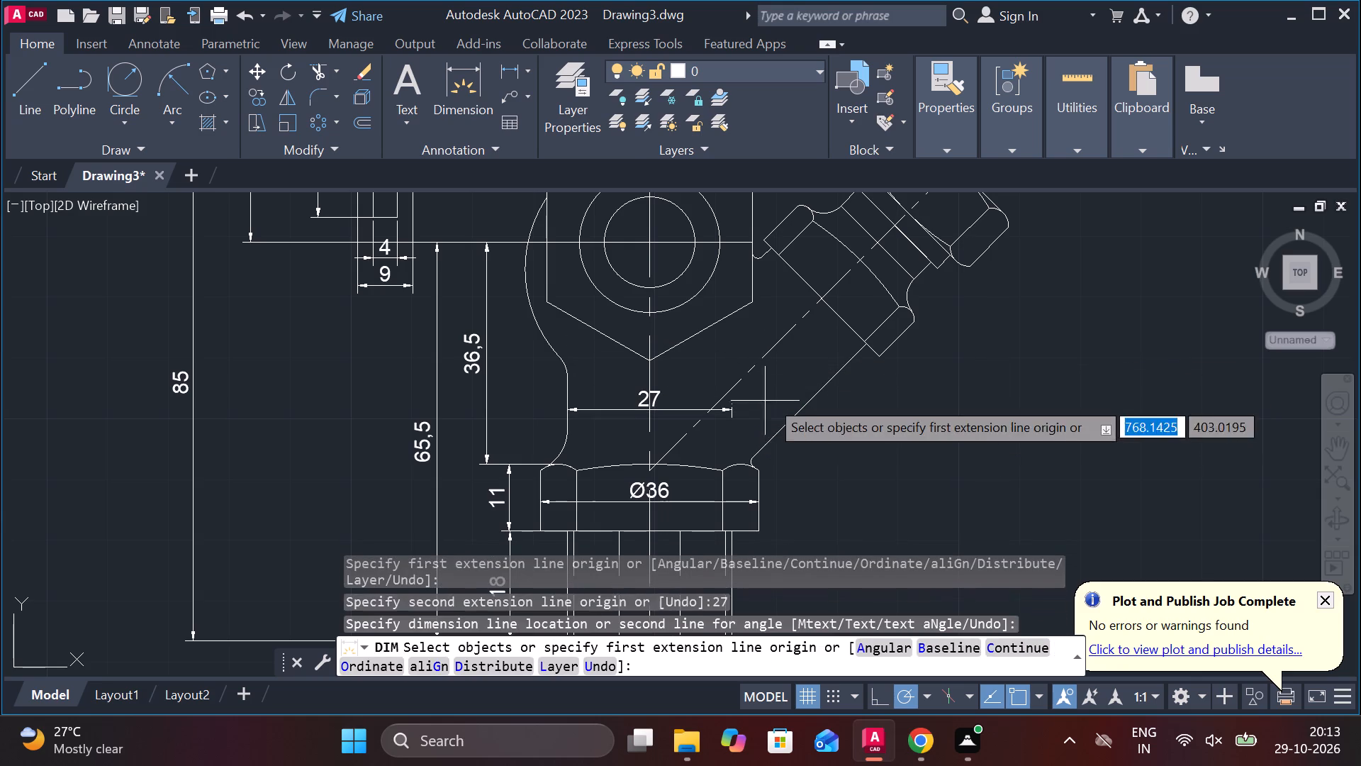
pyautogui.scroll(2, 637, 393)
pyautogui.press('Escape')
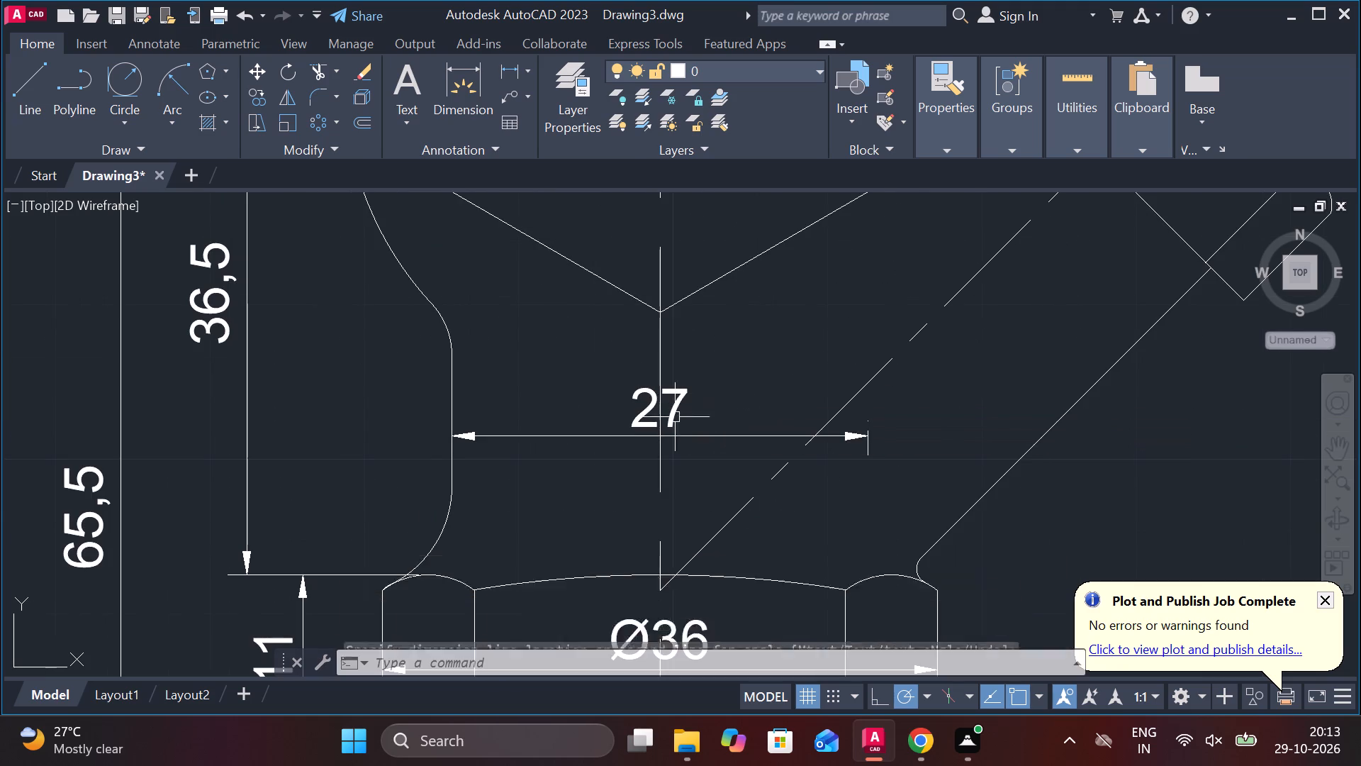
# Replace the text of the neck's horizontal dimension with Ø27.
pyautogui.tripleClick(681, 401)
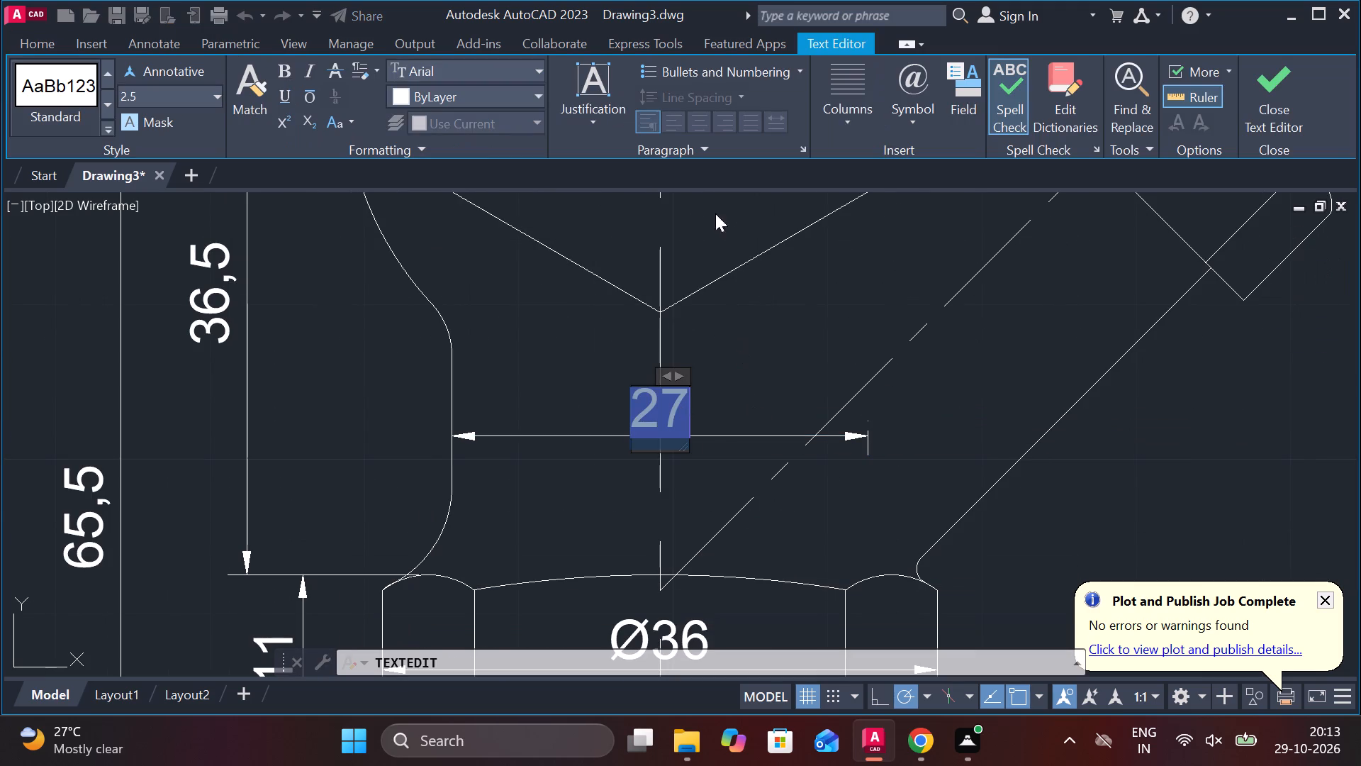
pyautogui.click(911, 123)
pyautogui.click(968, 210)
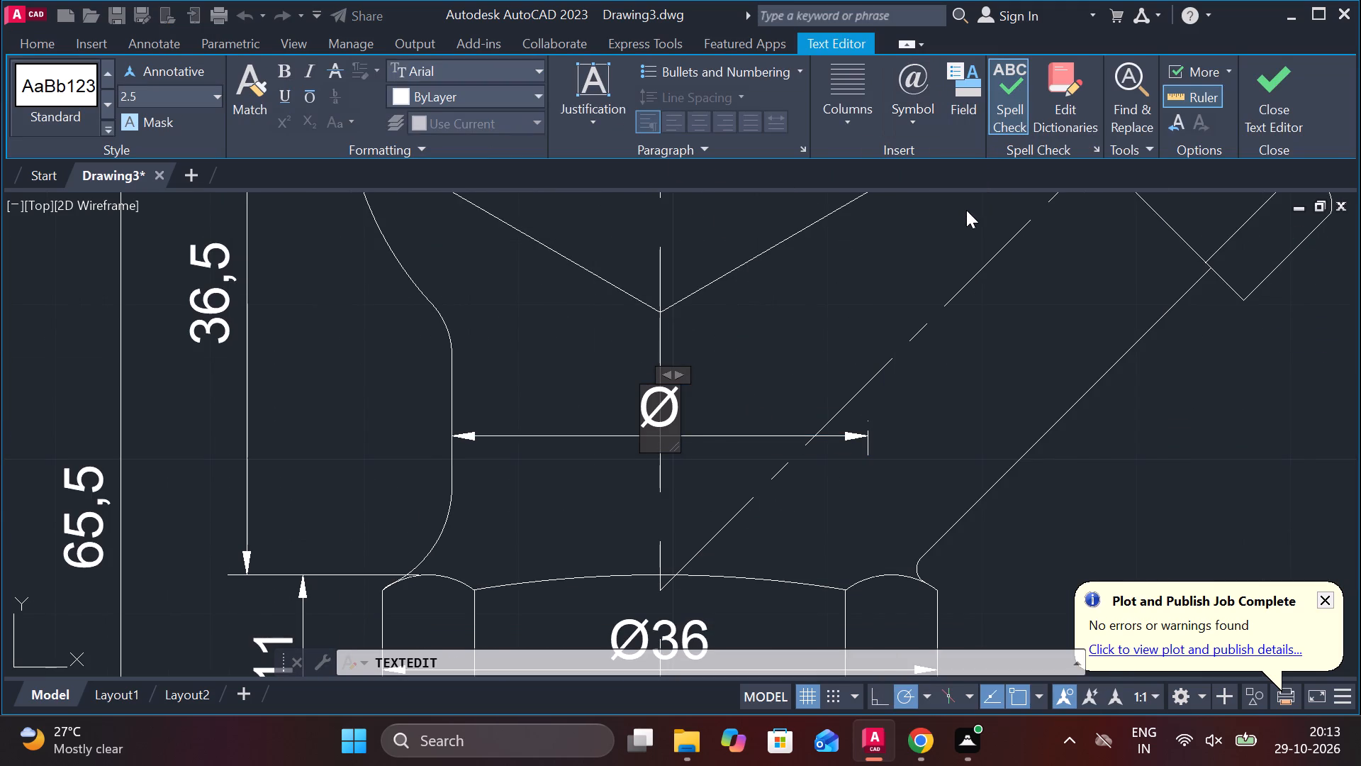
pyautogui.press('2')
pyautogui.press('7')
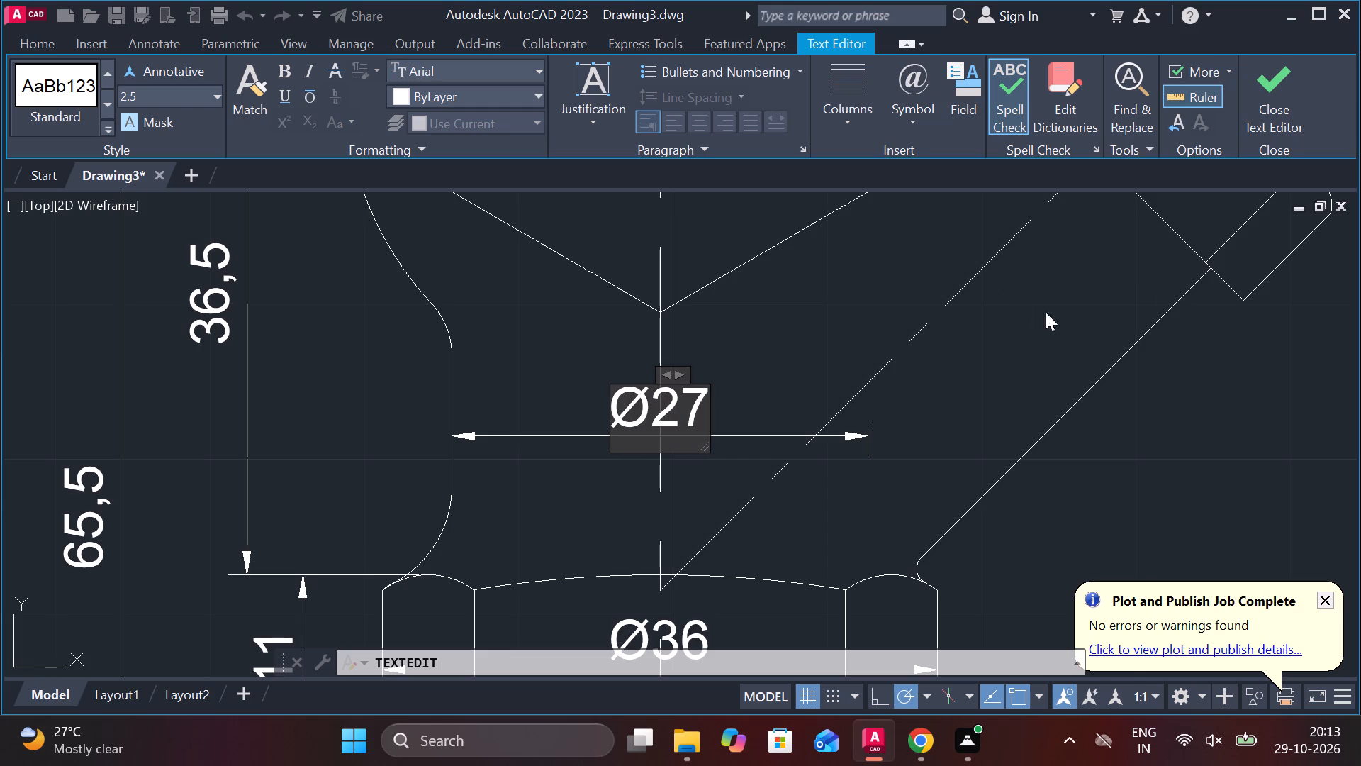
pyautogui.click(1253, 123)
pyautogui.scroll(-2, 1012, 375)
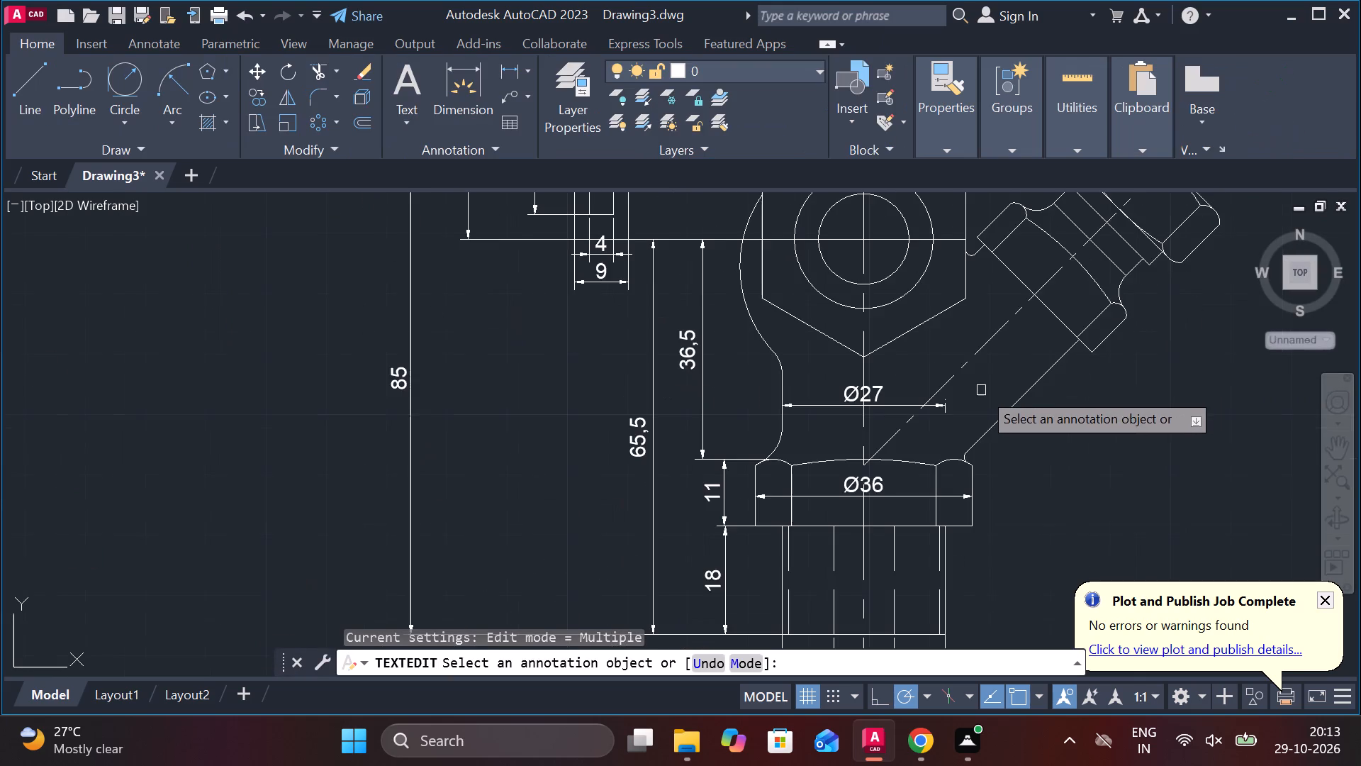
pyautogui.moveTo(995, 405); pyautogui.dragTo(793, 399, button='middle')
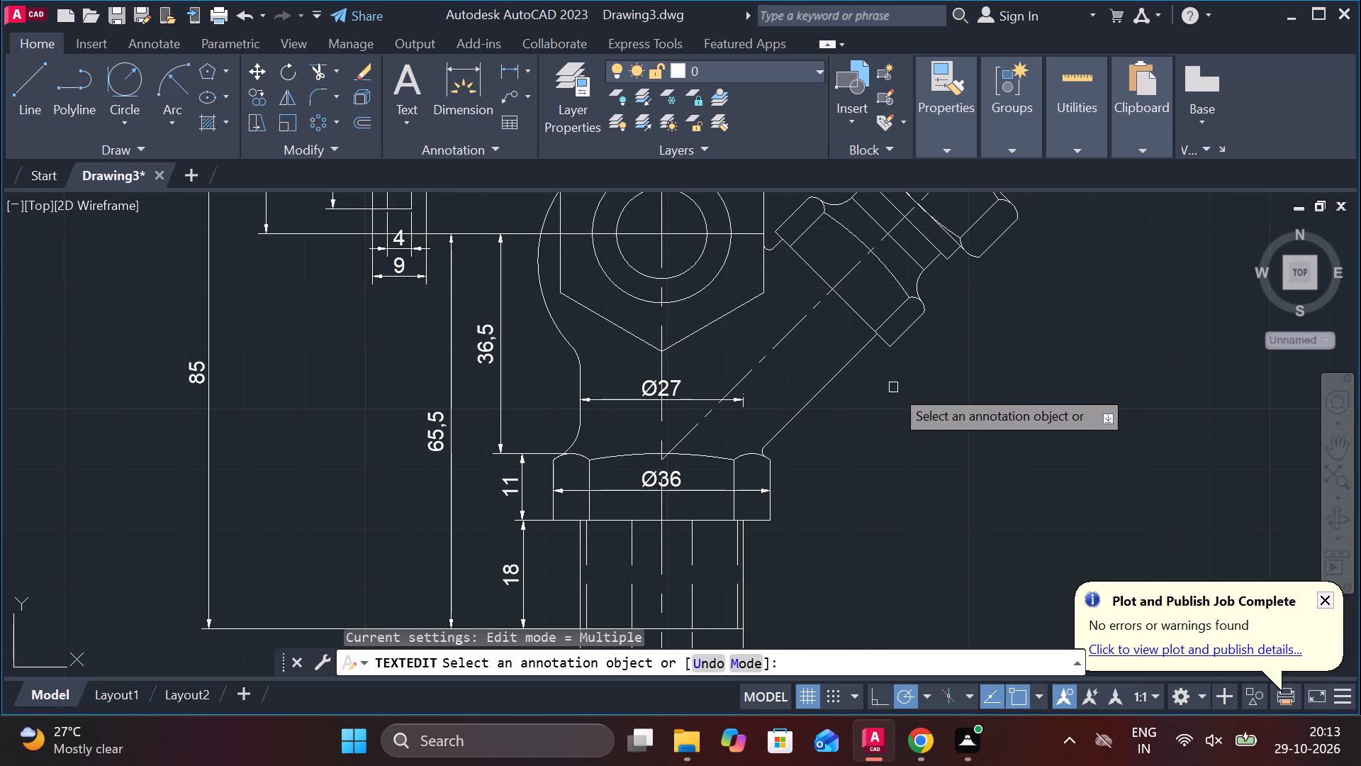
pyautogui.moveTo(895, 379); pyautogui.dragTo(797, 484, button='middle')
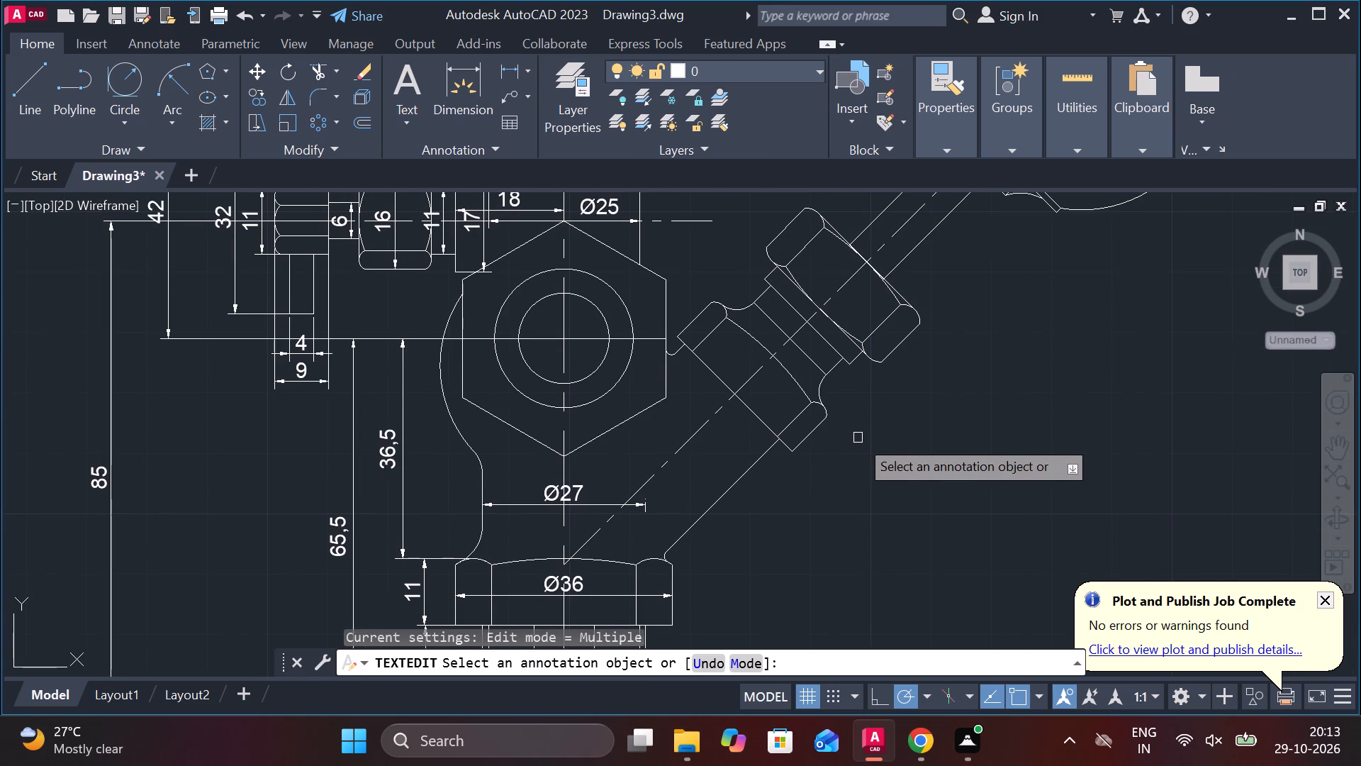
pyautogui.moveTo(866, 423); pyautogui.dragTo(827, 488, button='middle')
pyautogui.press('Escape')
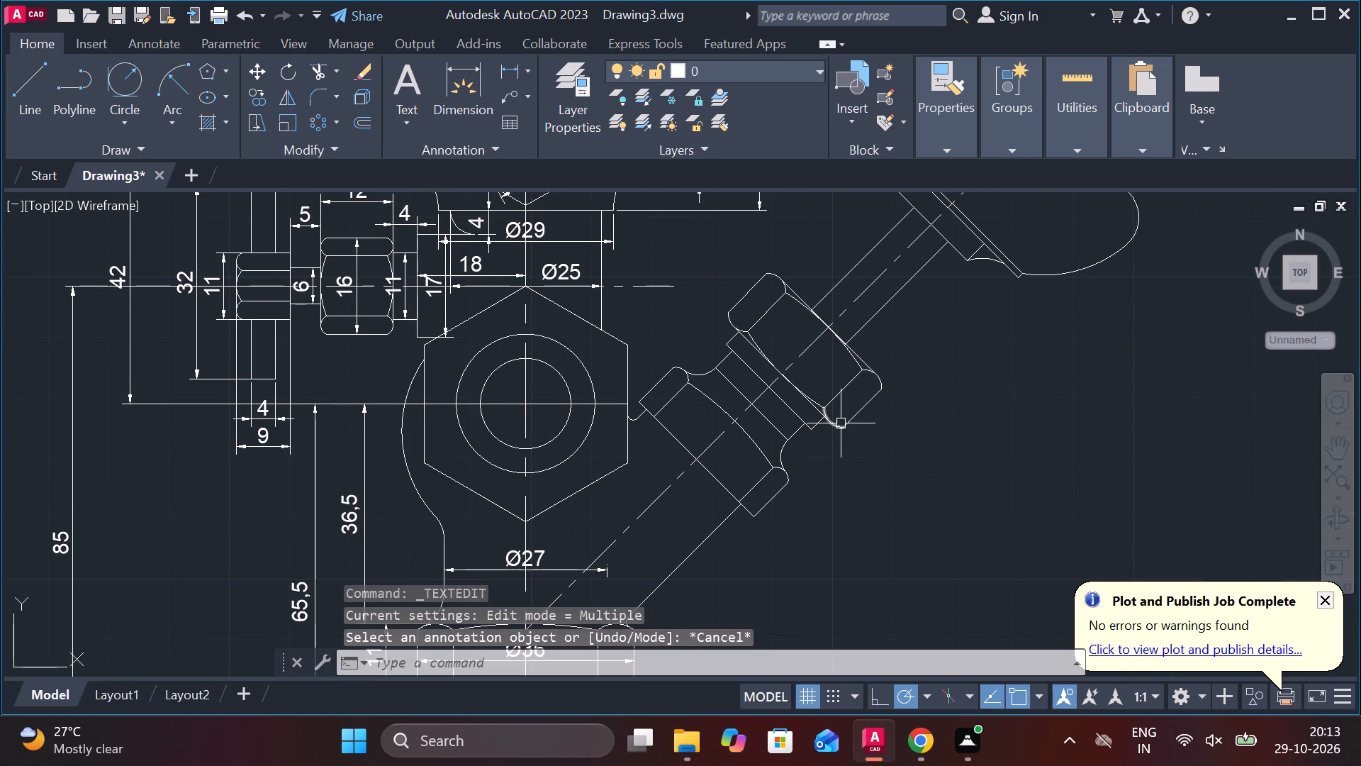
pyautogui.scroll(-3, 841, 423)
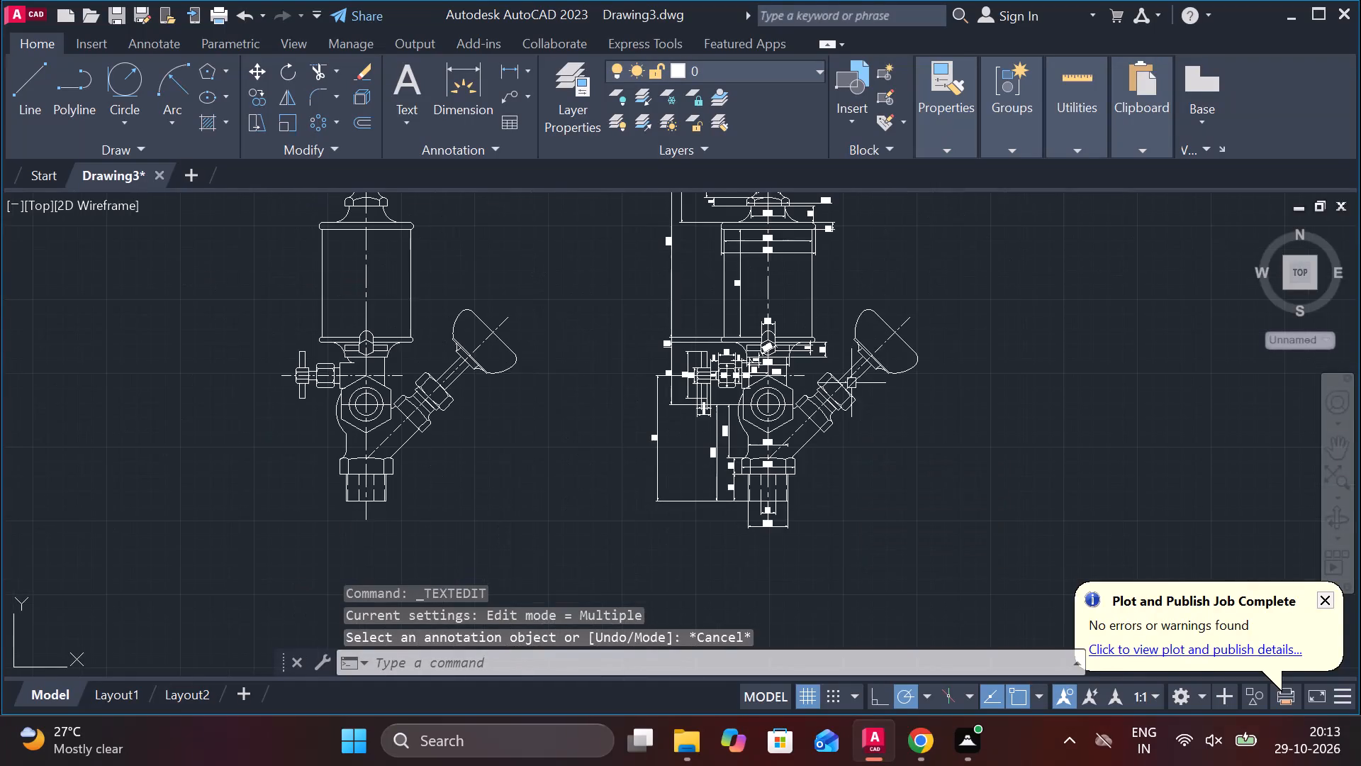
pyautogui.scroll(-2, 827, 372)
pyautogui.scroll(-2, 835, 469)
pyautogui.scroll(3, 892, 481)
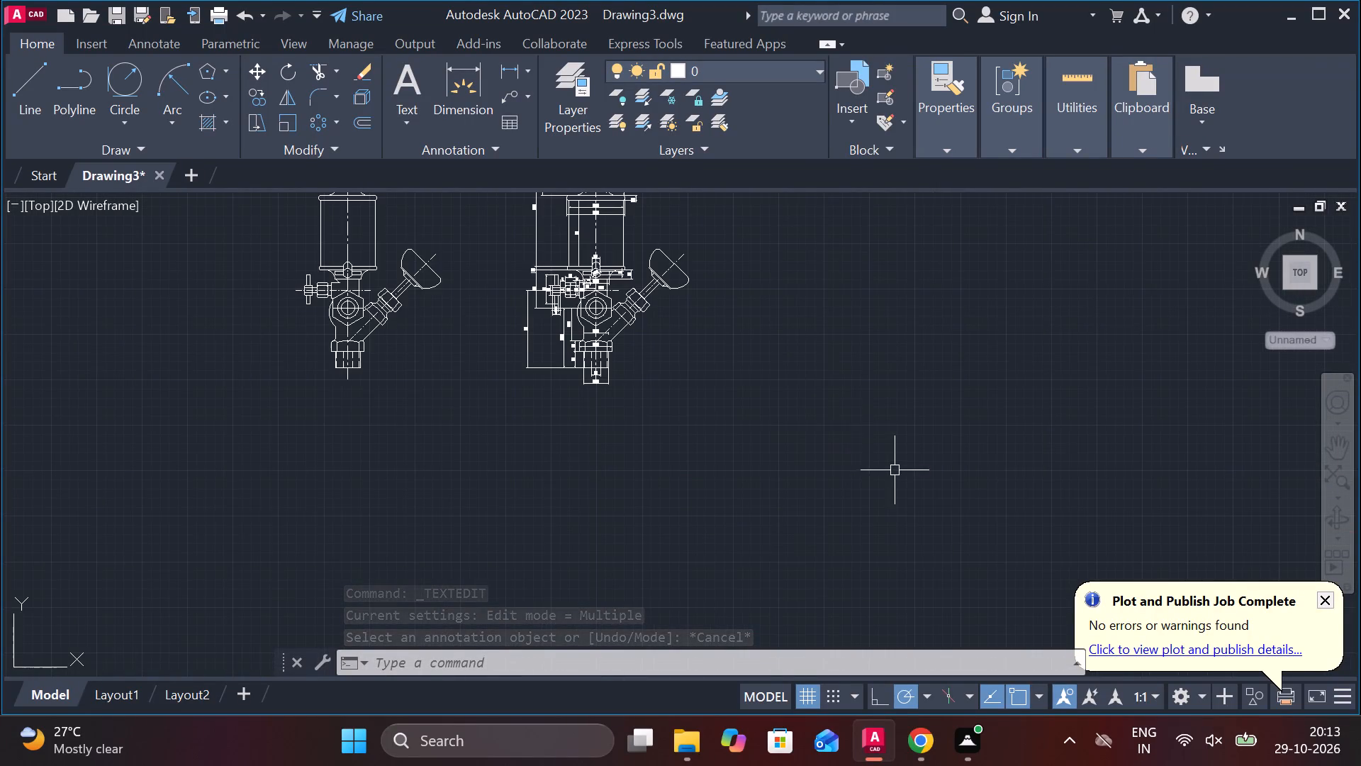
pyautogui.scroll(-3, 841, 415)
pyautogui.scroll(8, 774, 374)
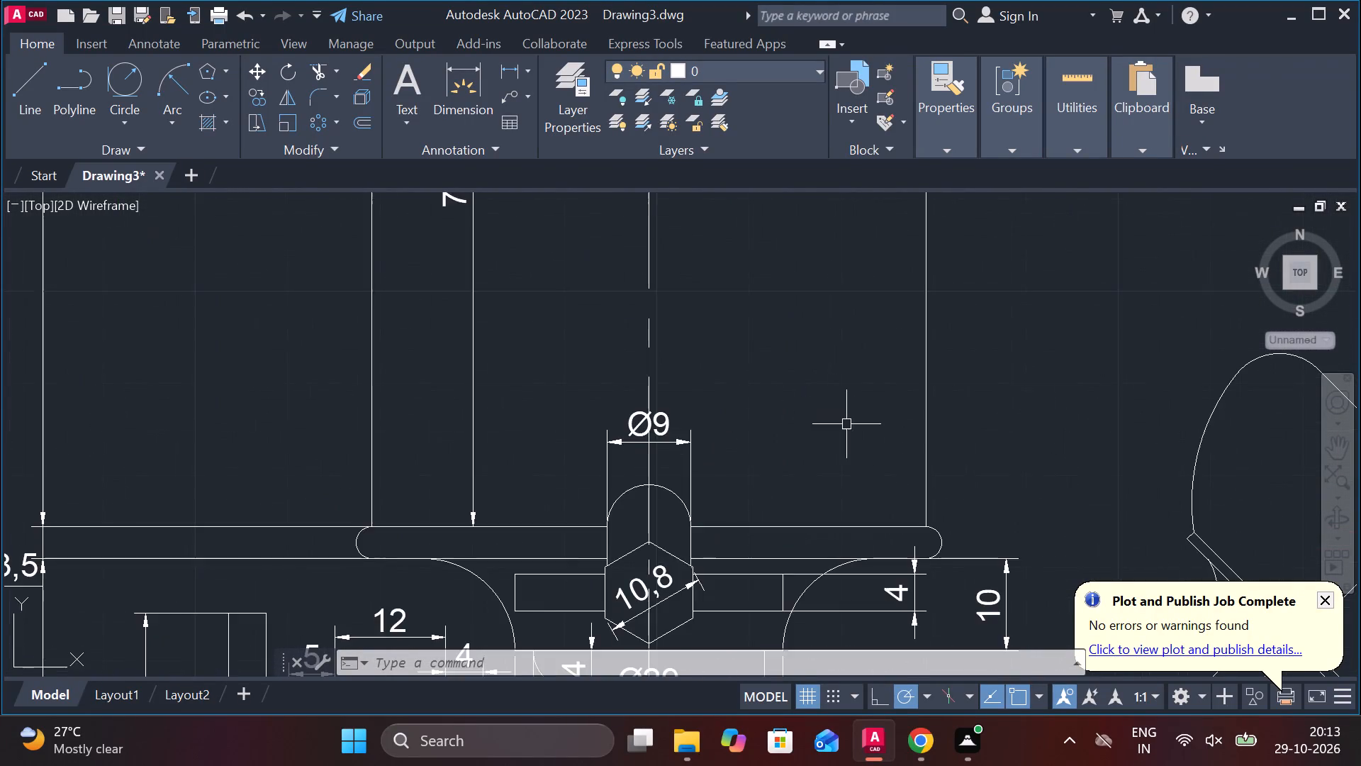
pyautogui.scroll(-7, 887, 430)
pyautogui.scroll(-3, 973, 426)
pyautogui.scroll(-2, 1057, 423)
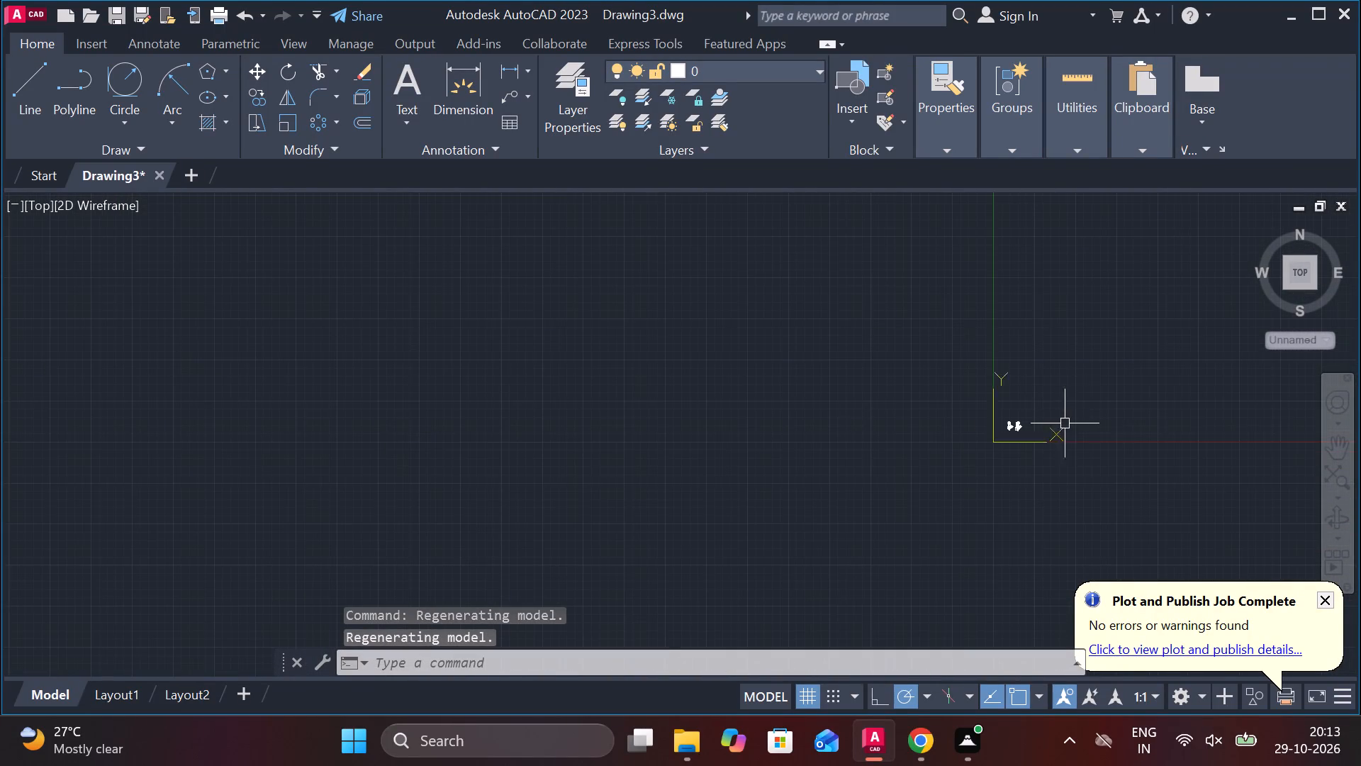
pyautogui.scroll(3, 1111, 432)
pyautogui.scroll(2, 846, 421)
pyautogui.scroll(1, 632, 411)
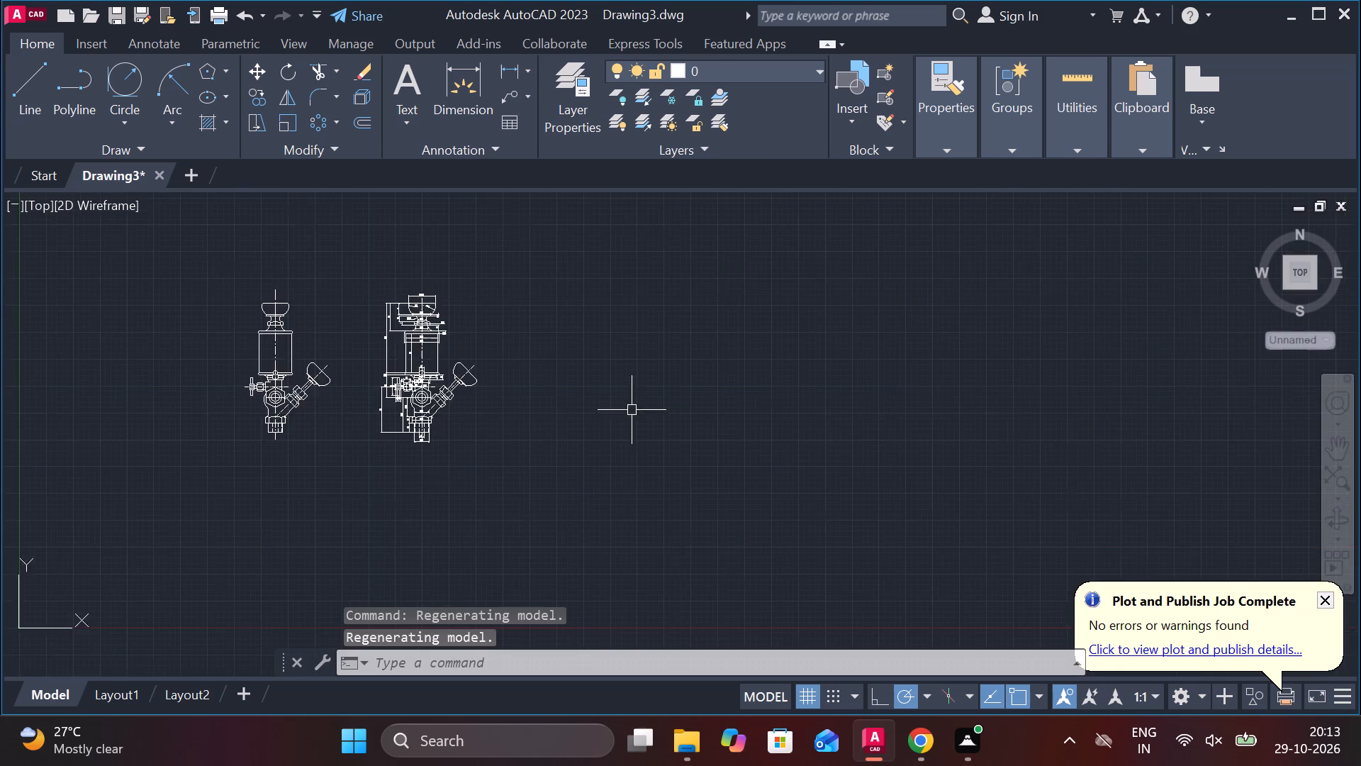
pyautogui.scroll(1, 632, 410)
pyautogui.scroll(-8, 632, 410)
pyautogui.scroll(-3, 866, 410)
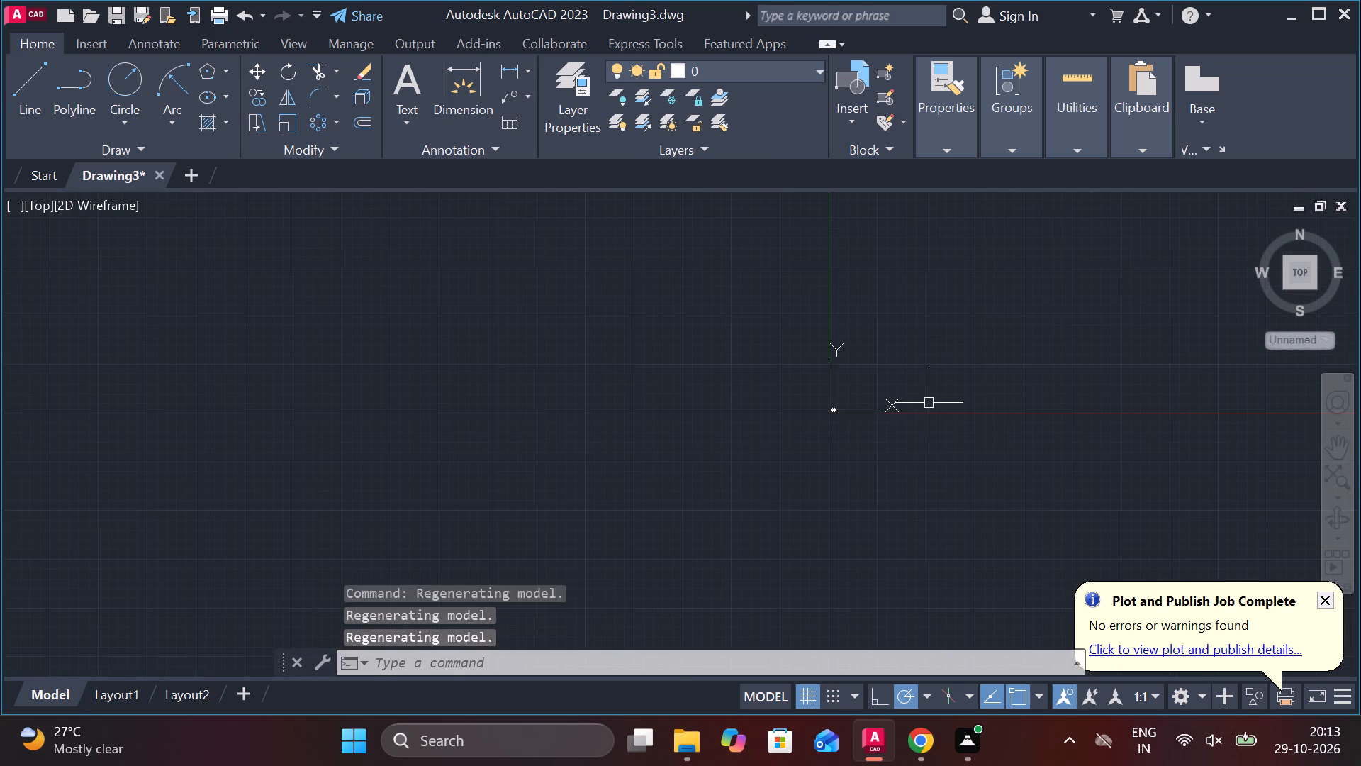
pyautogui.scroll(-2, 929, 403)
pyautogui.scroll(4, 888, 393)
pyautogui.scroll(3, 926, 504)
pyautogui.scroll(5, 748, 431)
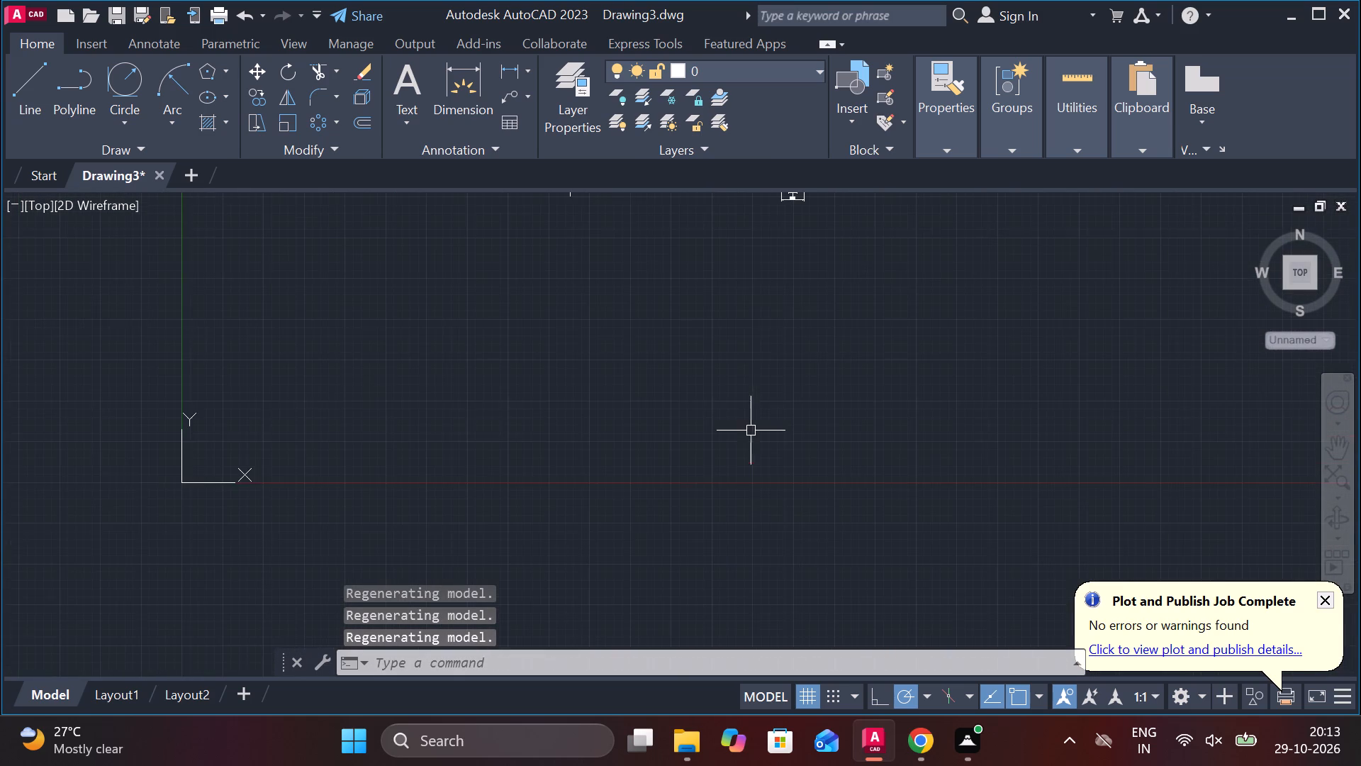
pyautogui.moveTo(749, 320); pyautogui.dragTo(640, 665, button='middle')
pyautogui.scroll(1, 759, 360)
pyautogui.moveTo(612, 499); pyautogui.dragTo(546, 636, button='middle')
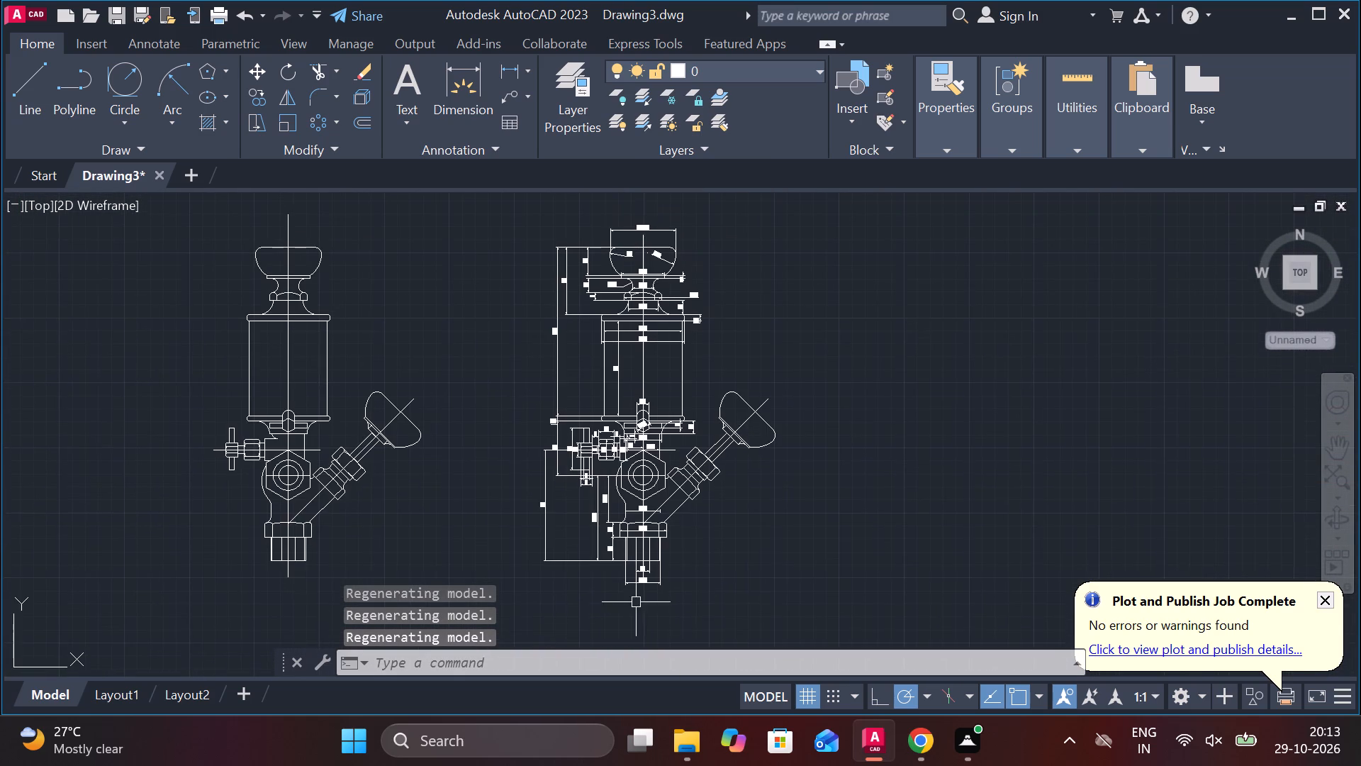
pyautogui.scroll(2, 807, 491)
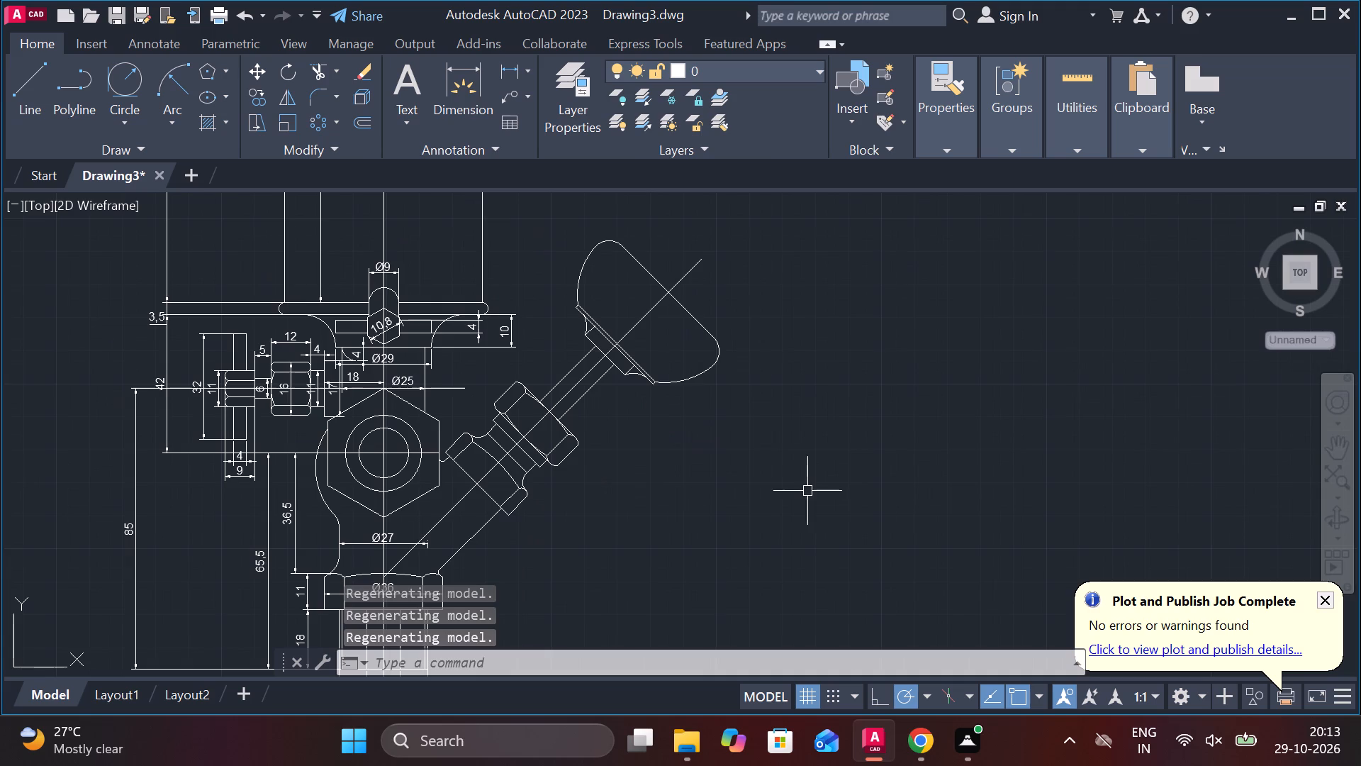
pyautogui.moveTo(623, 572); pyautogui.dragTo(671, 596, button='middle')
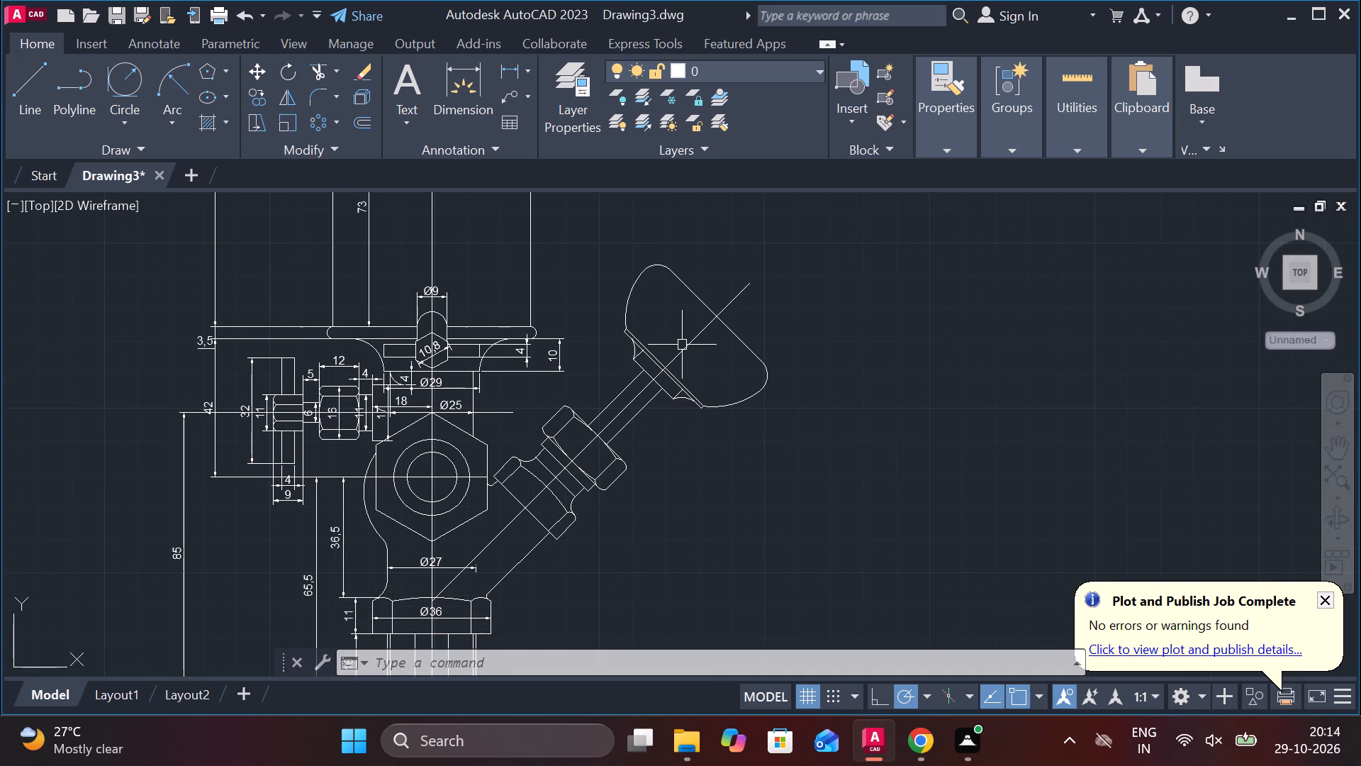
# Compare the dimensioned valve drawing with its undimensioned copy, examining the side fitting and the angled branch with its handle.
pyautogui.scroll(2, 682, 345)
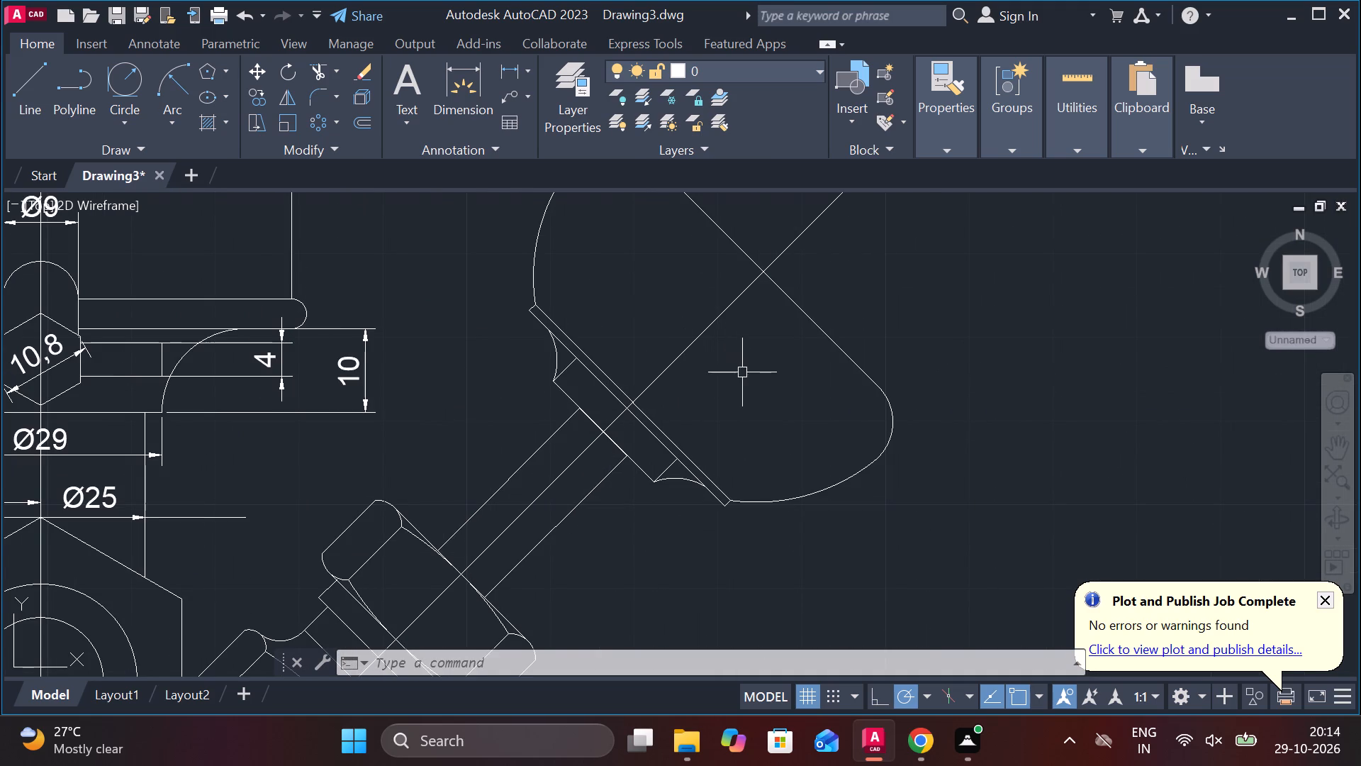
pyautogui.scroll(-2, 611, 407)
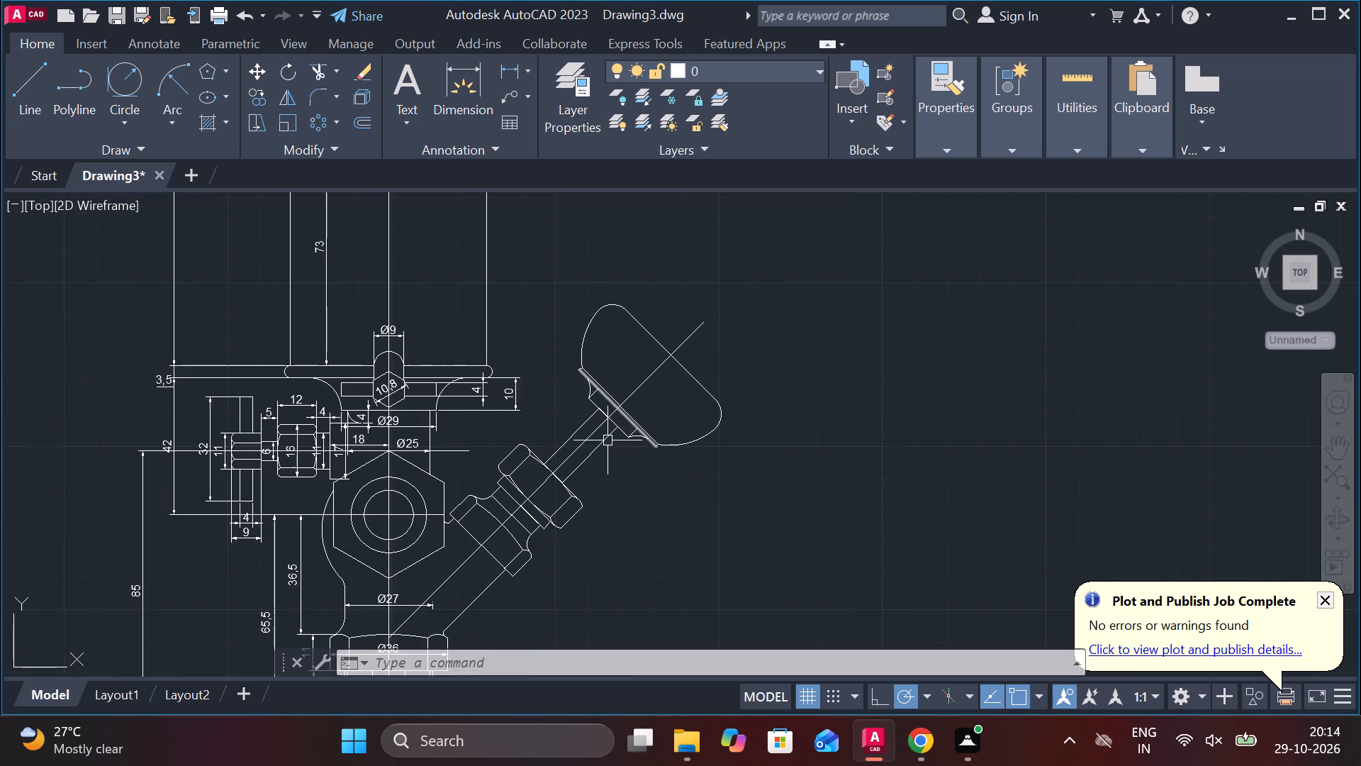
pyautogui.scroll(2, 359, 467)
pyautogui.moveTo(393, 454); pyautogui.dragTo(734, 477, button='middle')
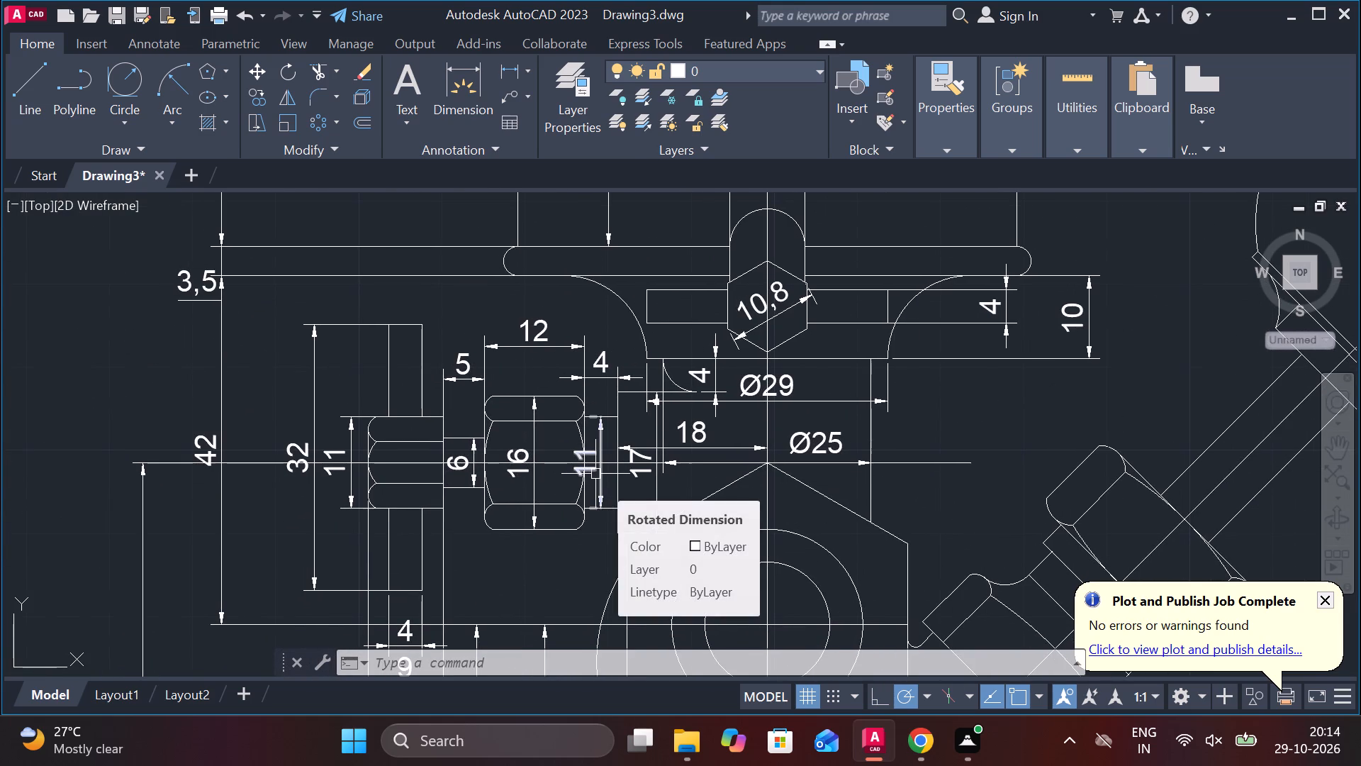
pyautogui.scroll(-2, 605, 481)
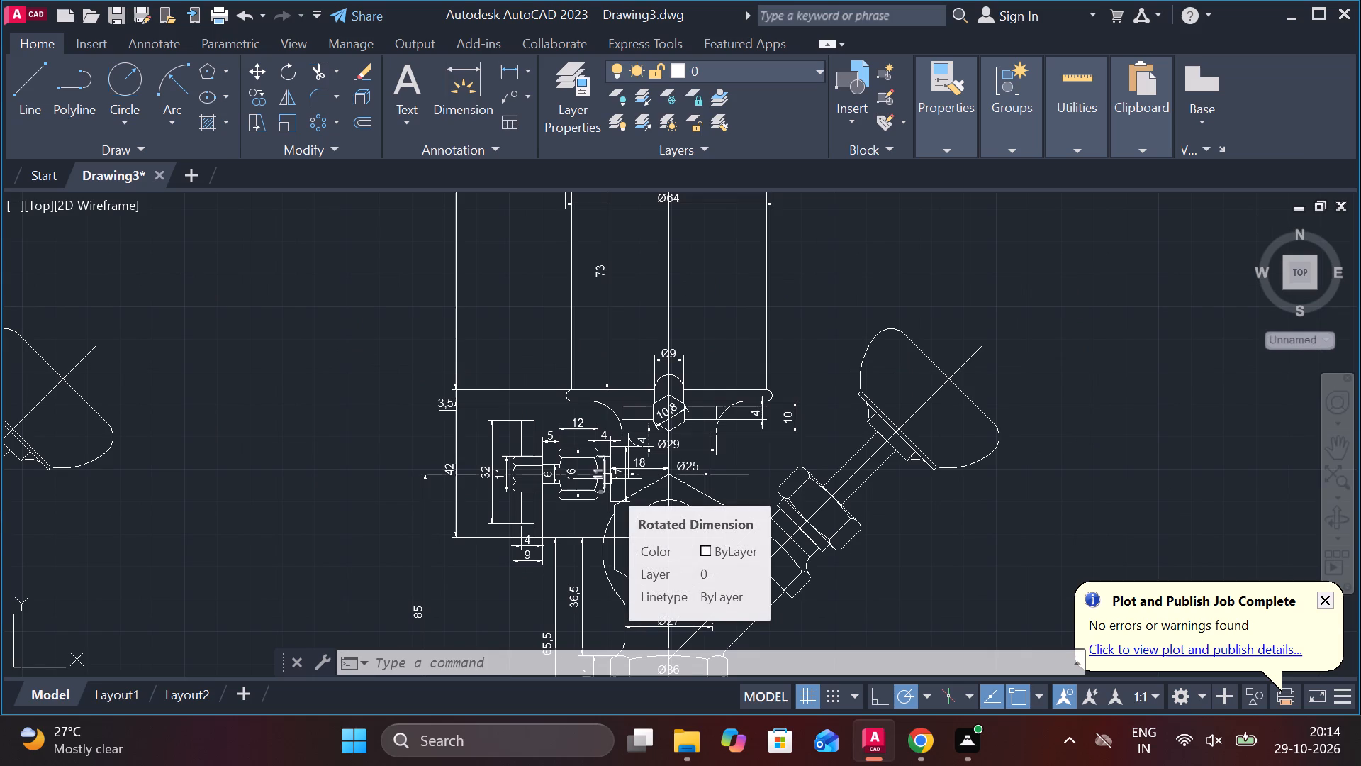
pyautogui.scroll(1, 541, 497)
pyautogui.scroll(-7, 541, 497)
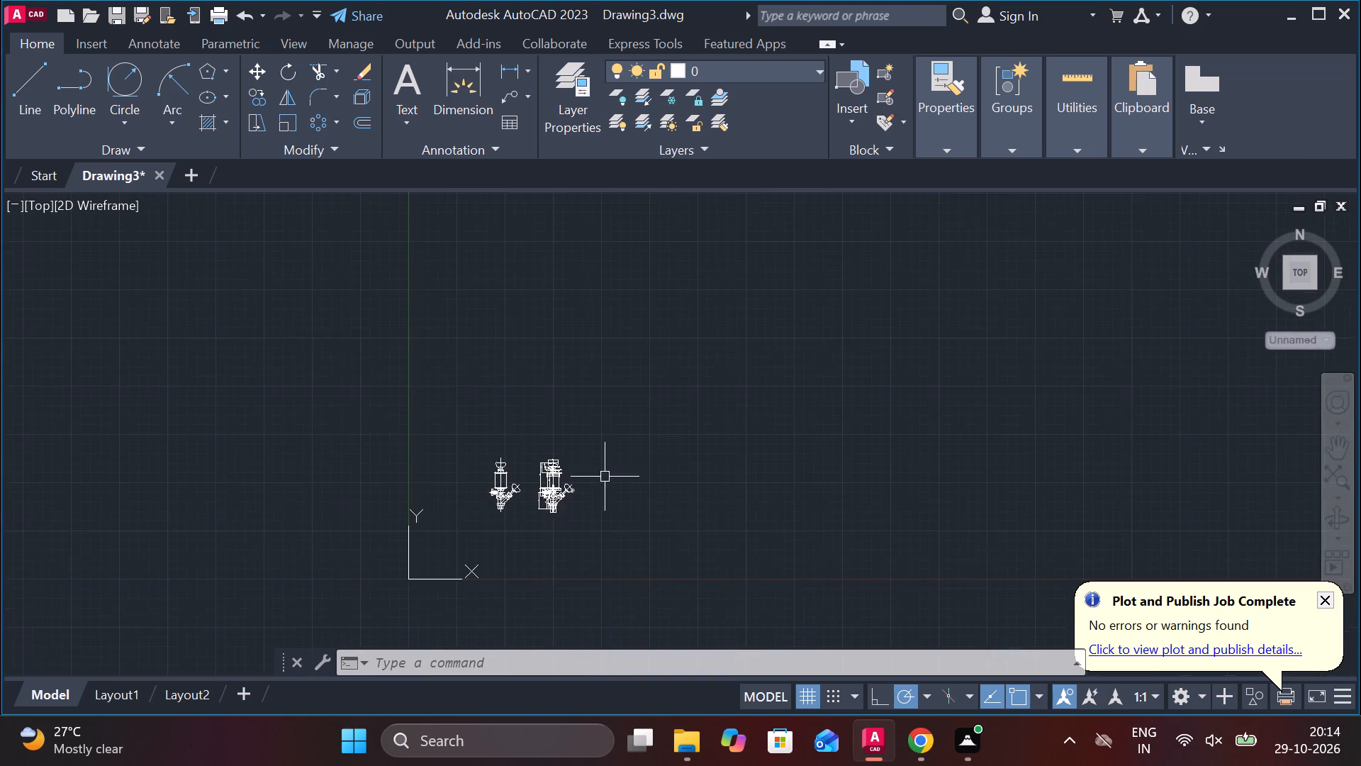
pyautogui.scroll(-8, 678, 452)
pyautogui.scroll(-4, 771, 452)
pyautogui.scroll(-3, 828, 455)
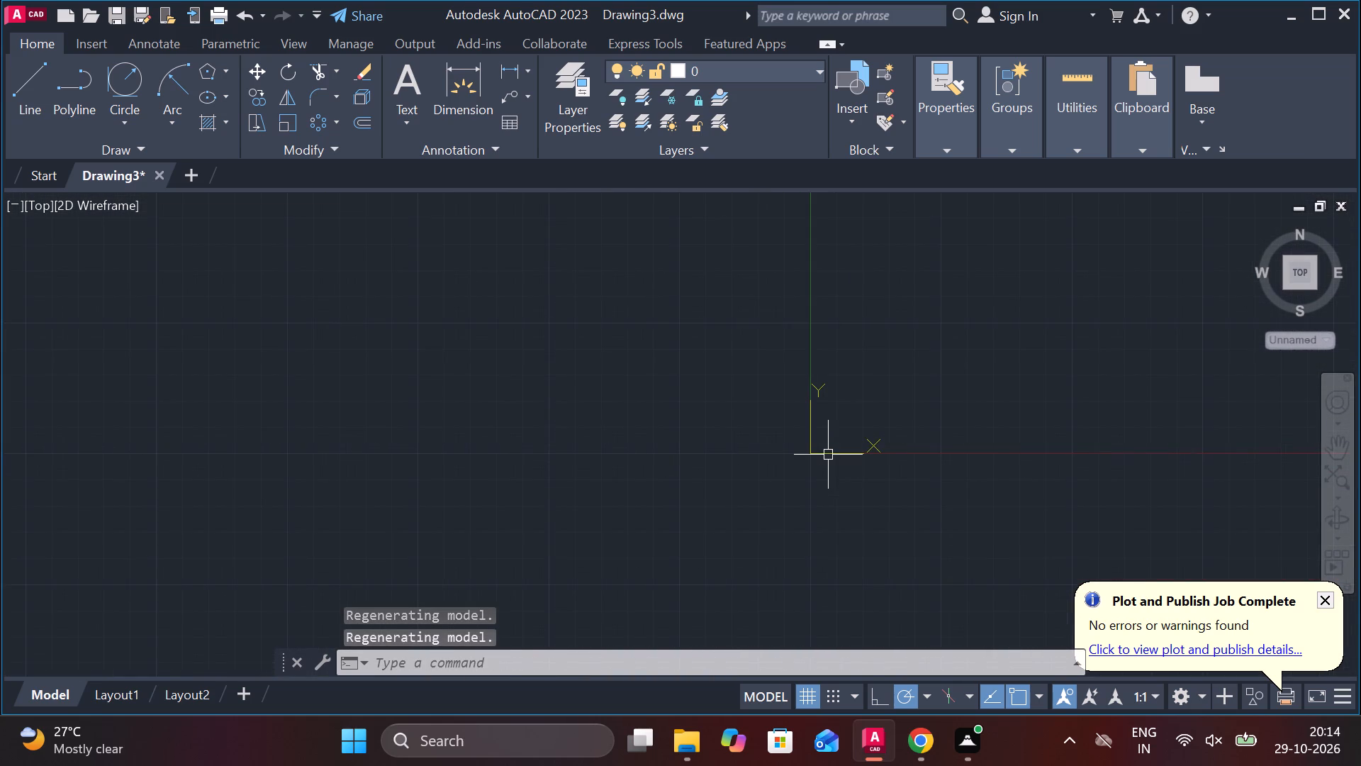
pyautogui.scroll(7, 823, 445)
pyautogui.scroll(-2, 802, 484)
pyautogui.moveTo(795, 510); pyautogui.dragTo(709, 297, button='middle')
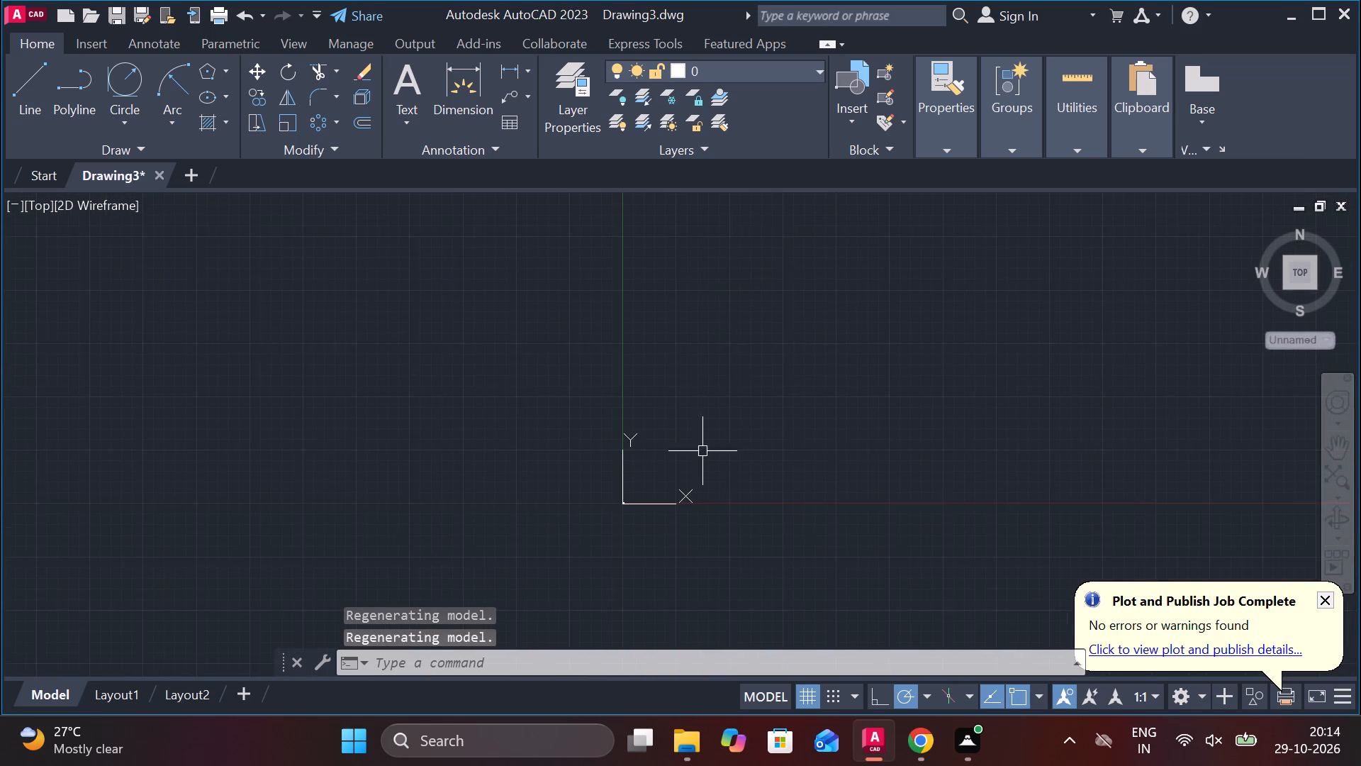
pyautogui.scroll(3, 676, 476)
pyautogui.moveTo(617, 555); pyautogui.dragTo(819, 374, button='middle')
pyautogui.scroll(4, 653, 410)
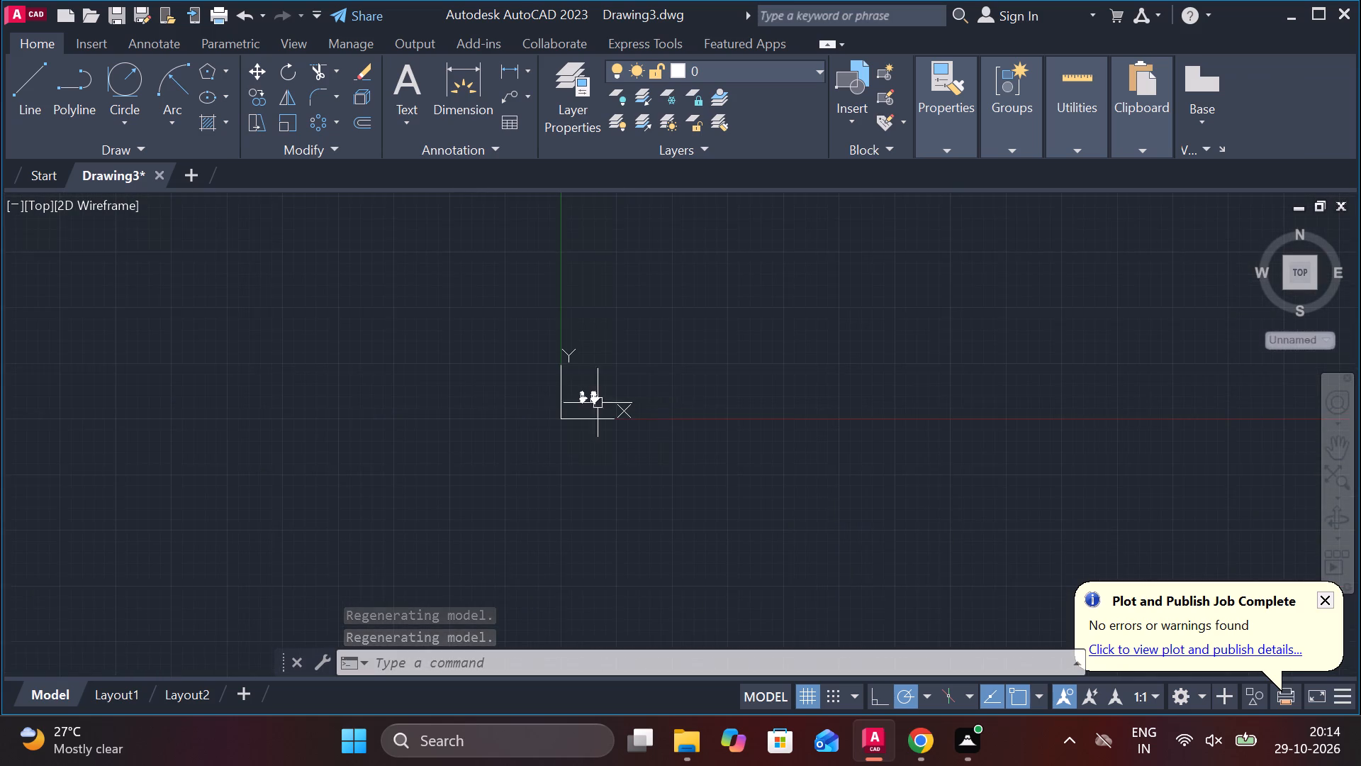
pyautogui.scroll(6, 569, 399)
pyautogui.scroll(3, 625, 438)
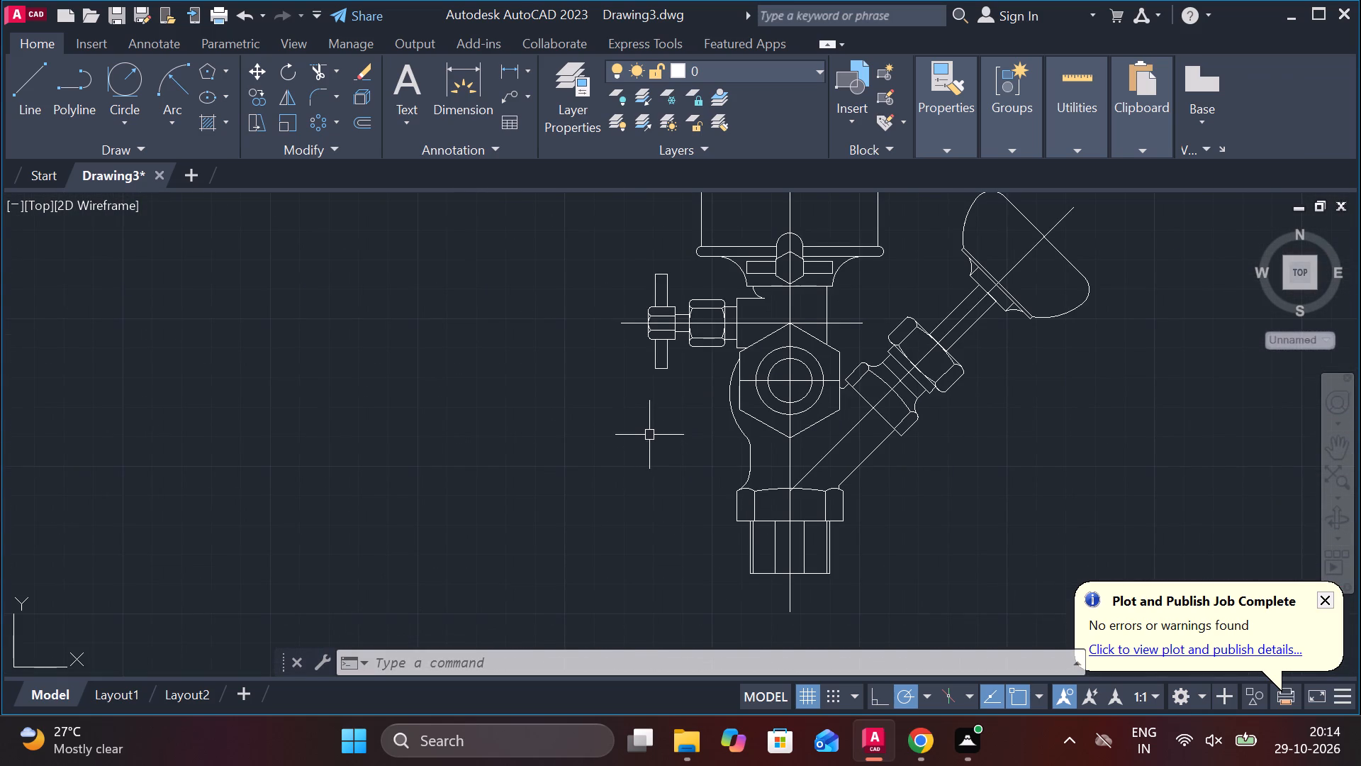
pyautogui.moveTo(649, 433); pyautogui.dragTo(474, 511, button='middle')
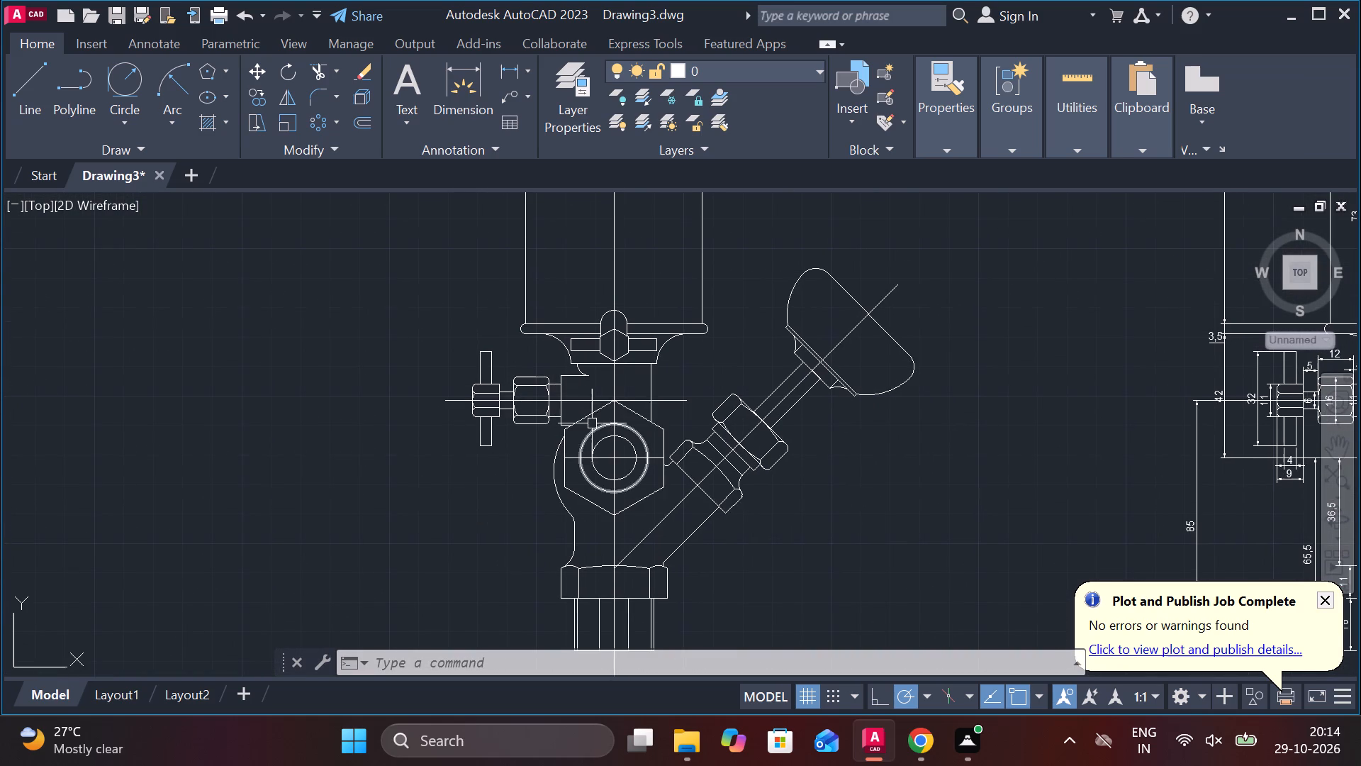
pyautogui.moveTo(754, 462); pyautogui.dragTo(444, 477, button='middle')
pyautogui.moveTo(896, 454); pyautogui.dragTo(536, 433, button='middle')
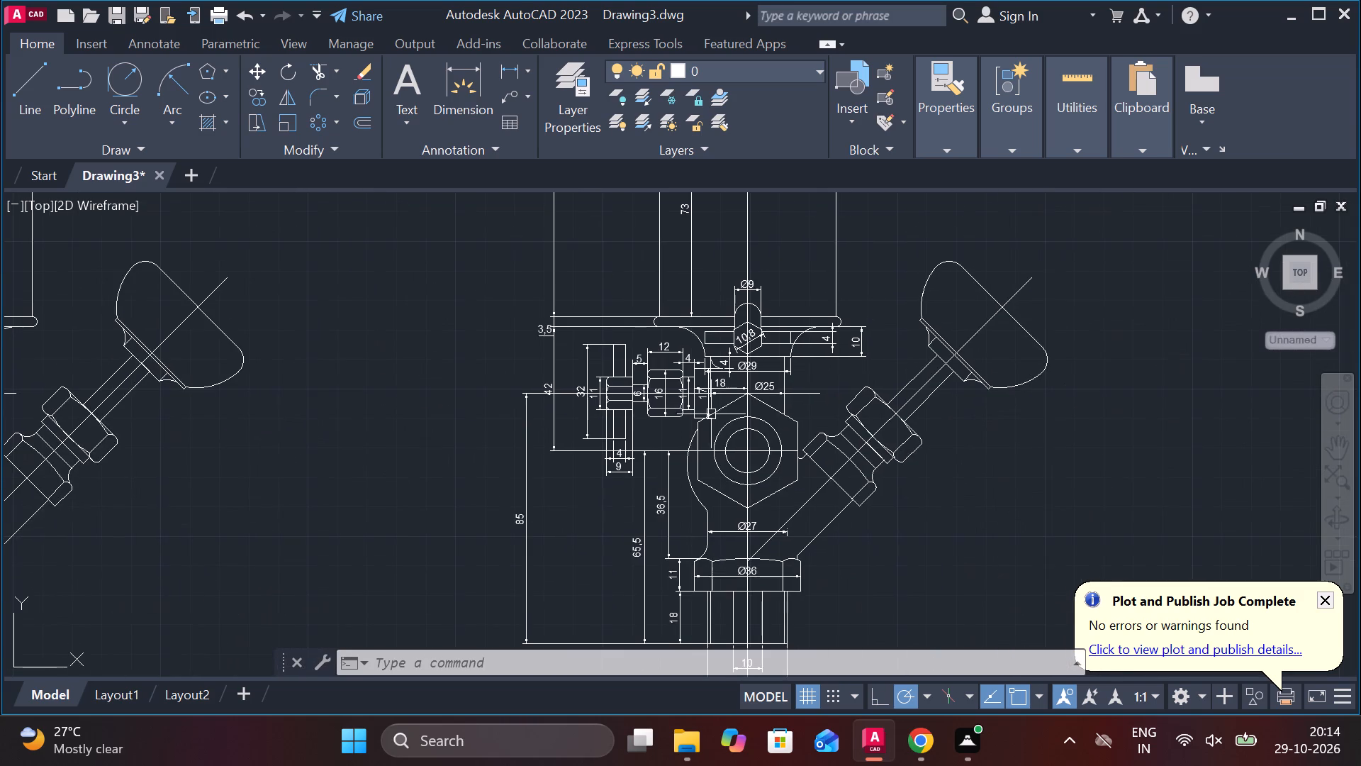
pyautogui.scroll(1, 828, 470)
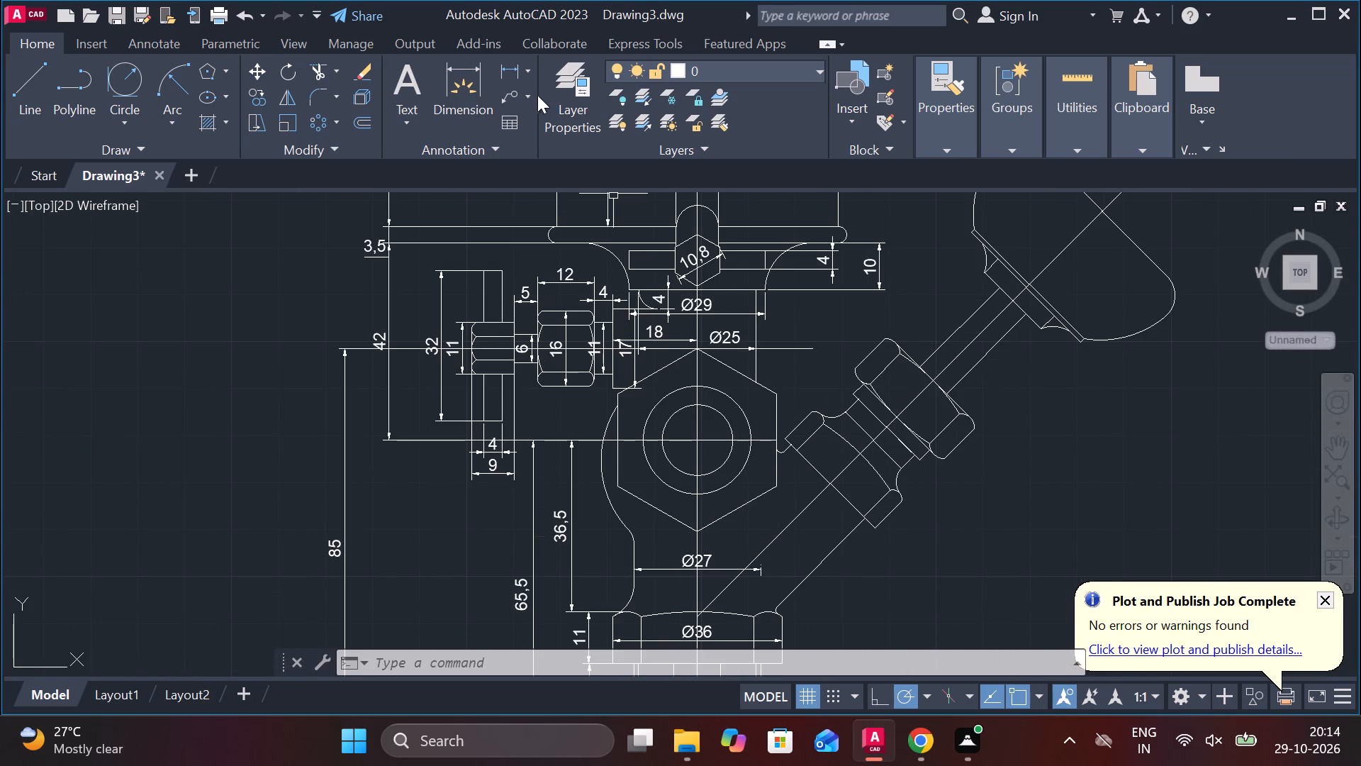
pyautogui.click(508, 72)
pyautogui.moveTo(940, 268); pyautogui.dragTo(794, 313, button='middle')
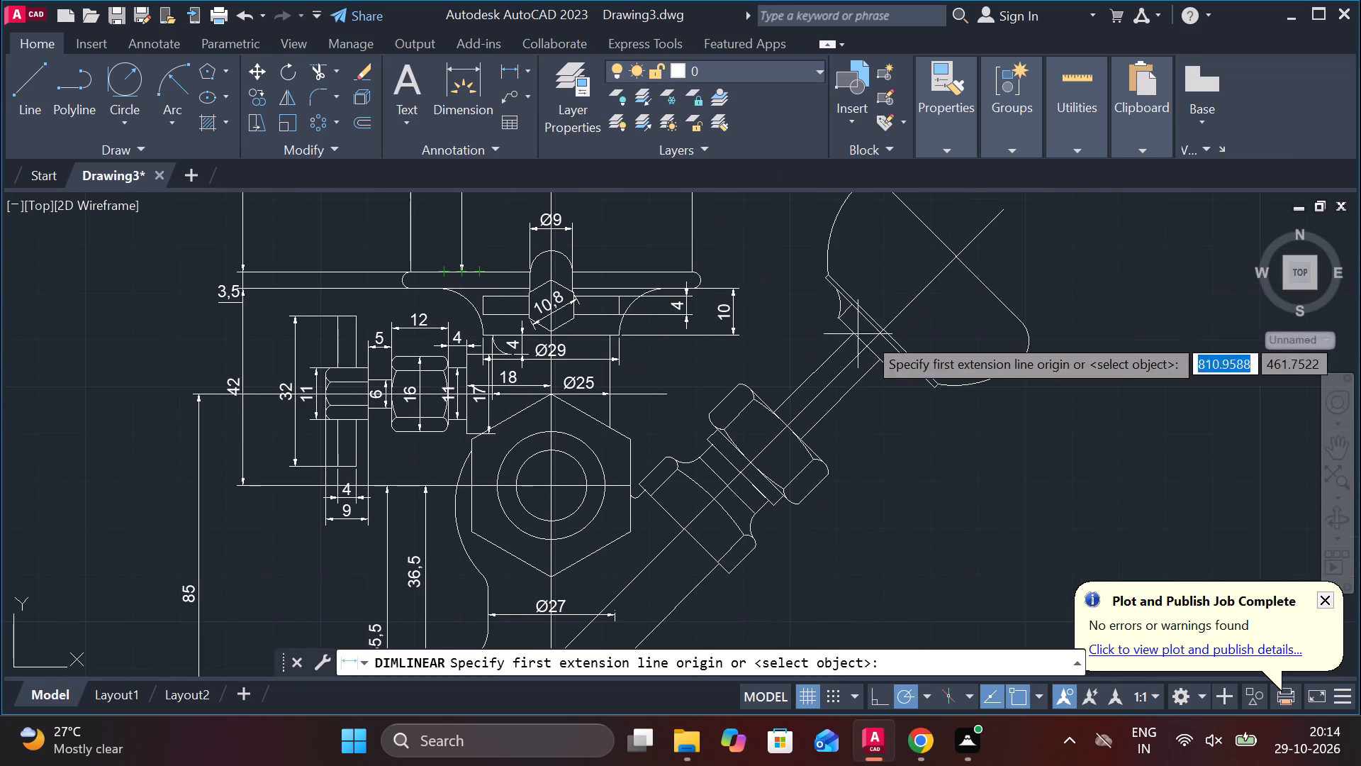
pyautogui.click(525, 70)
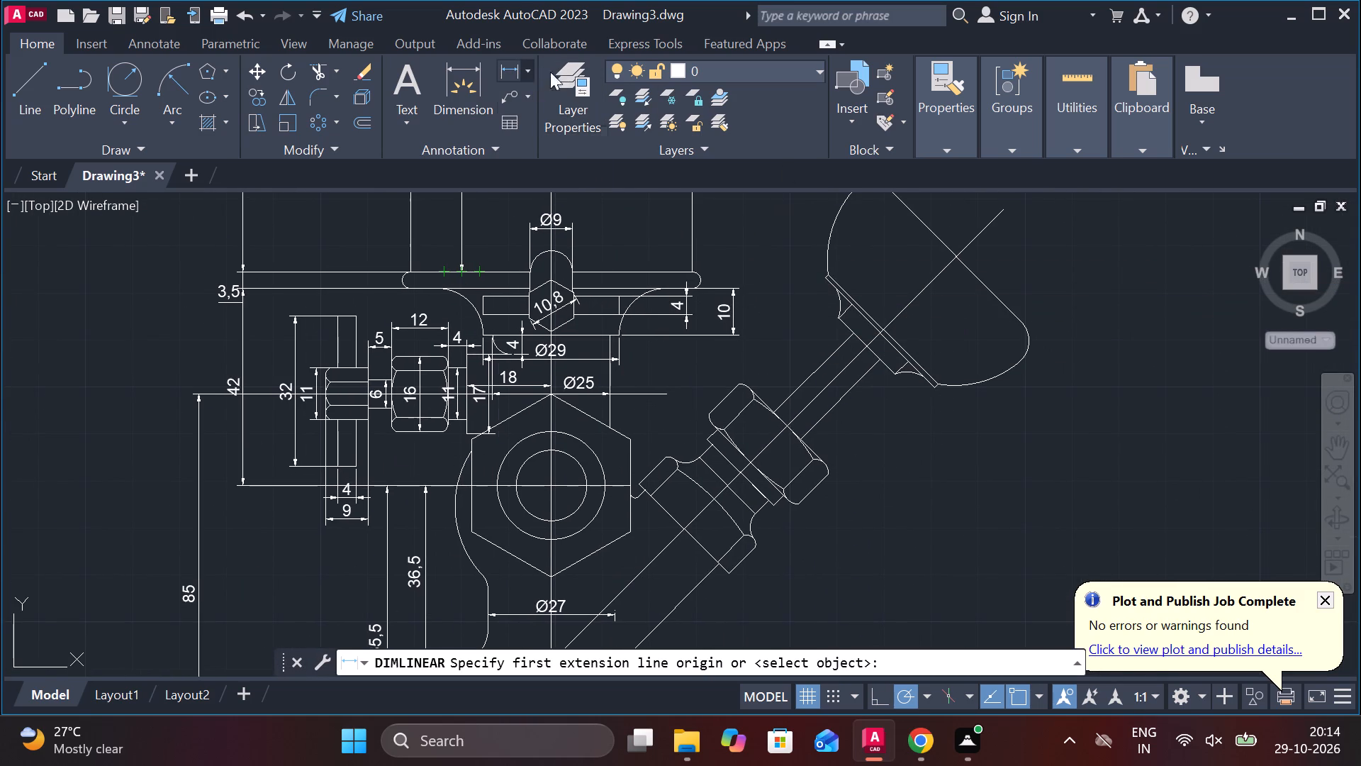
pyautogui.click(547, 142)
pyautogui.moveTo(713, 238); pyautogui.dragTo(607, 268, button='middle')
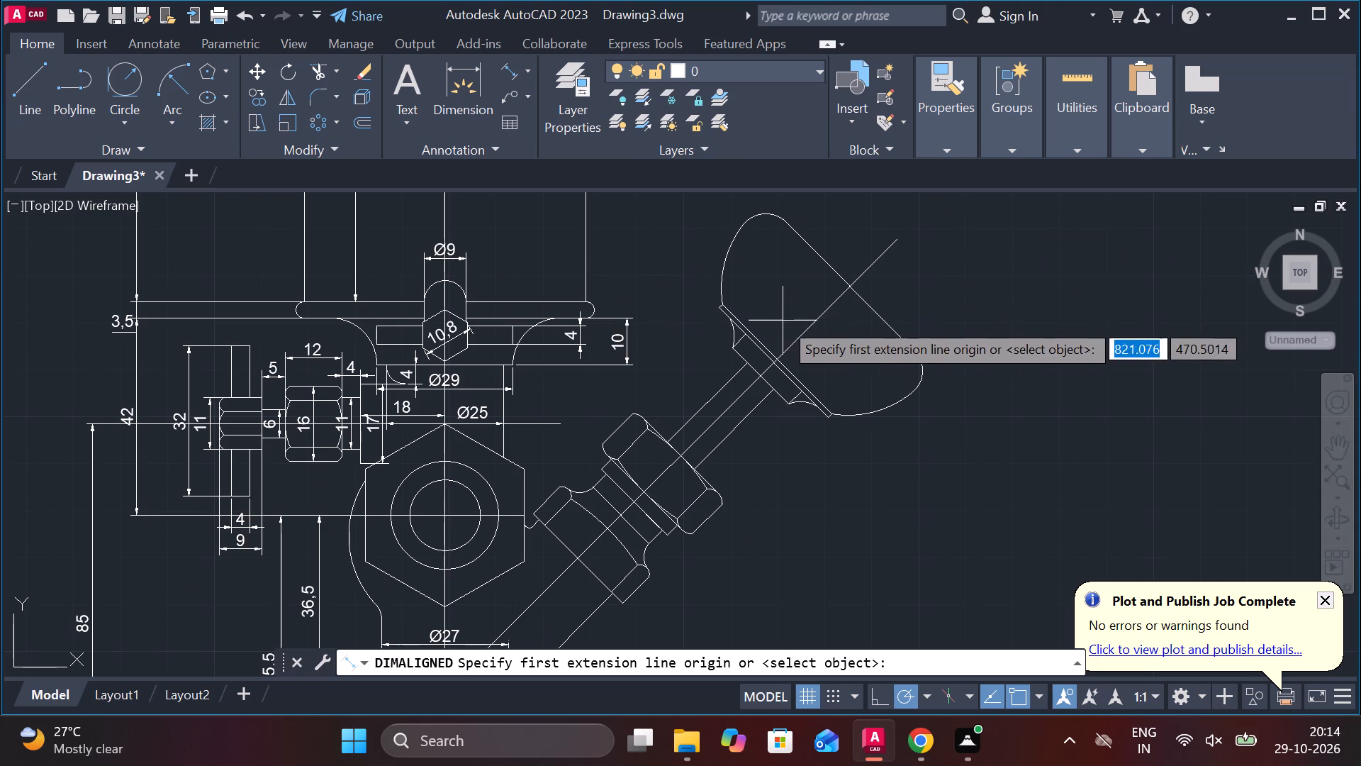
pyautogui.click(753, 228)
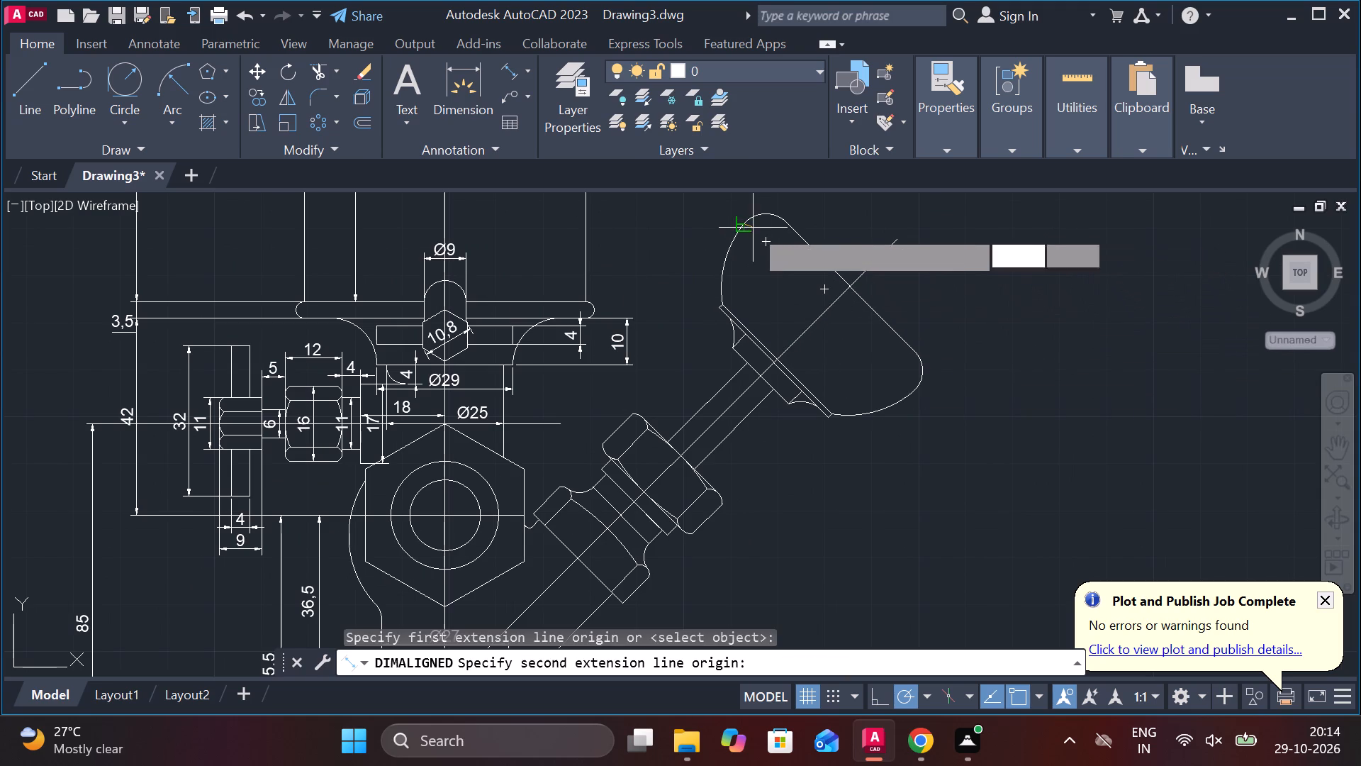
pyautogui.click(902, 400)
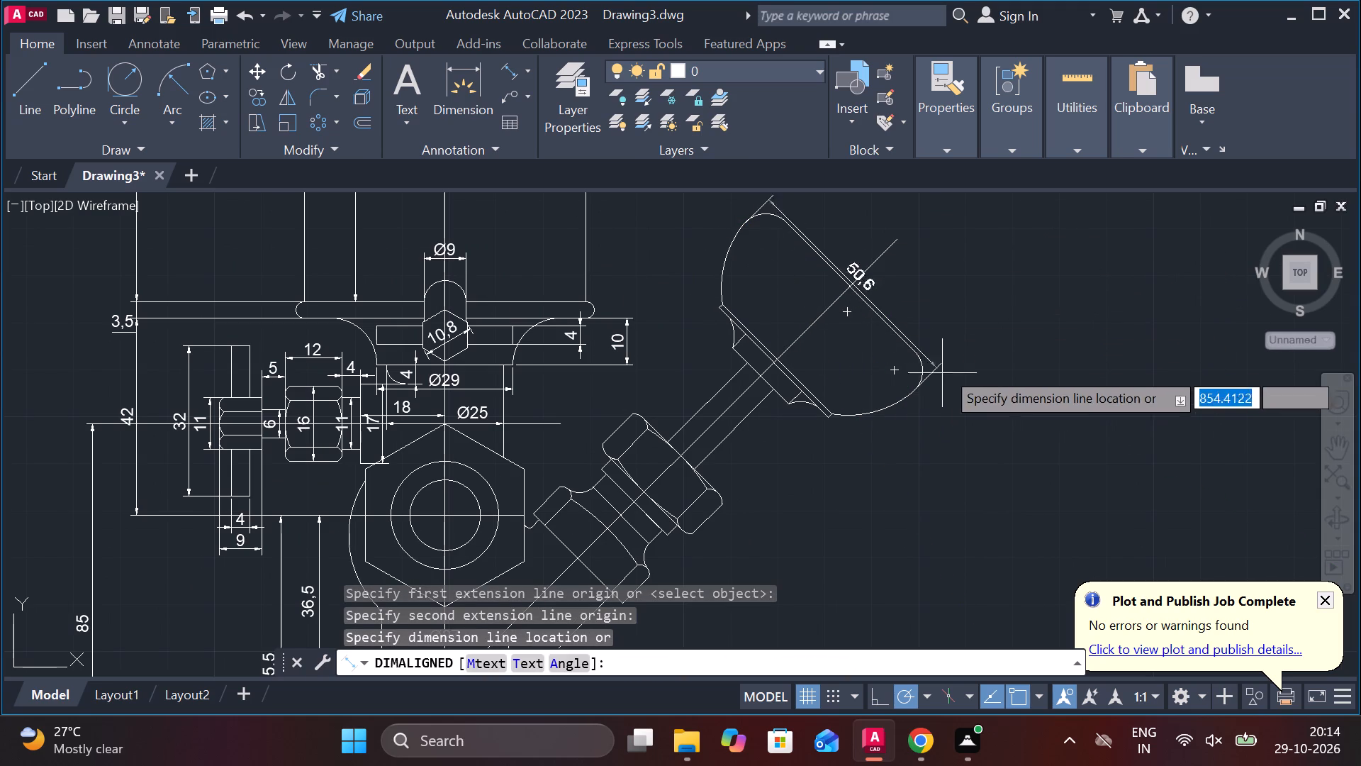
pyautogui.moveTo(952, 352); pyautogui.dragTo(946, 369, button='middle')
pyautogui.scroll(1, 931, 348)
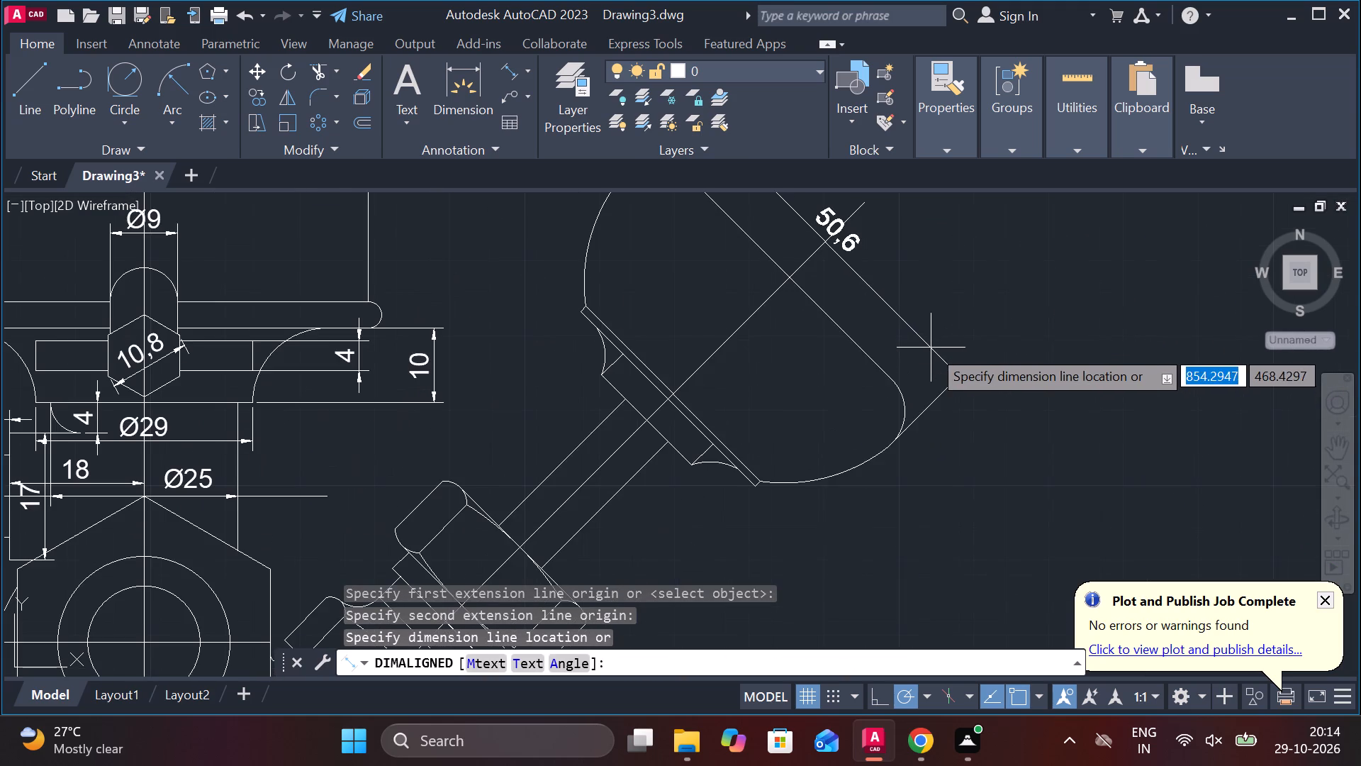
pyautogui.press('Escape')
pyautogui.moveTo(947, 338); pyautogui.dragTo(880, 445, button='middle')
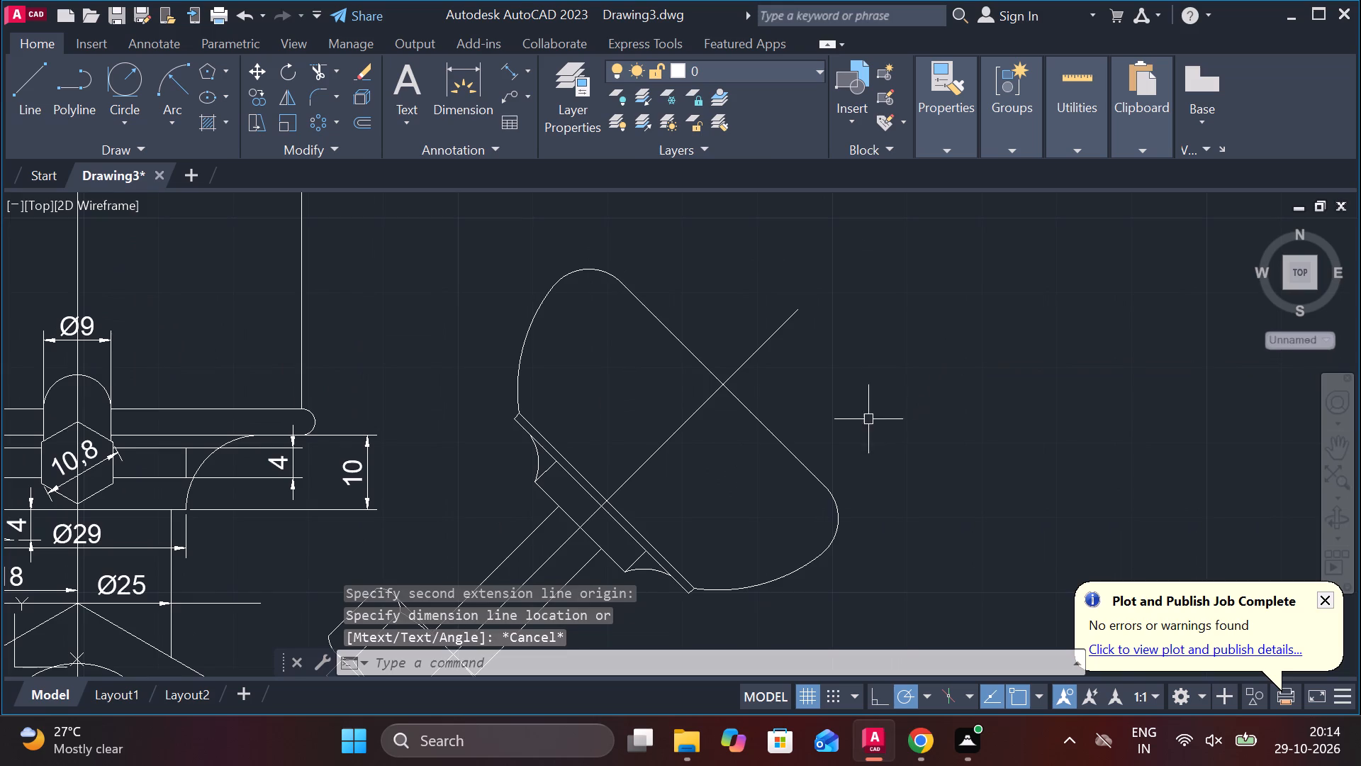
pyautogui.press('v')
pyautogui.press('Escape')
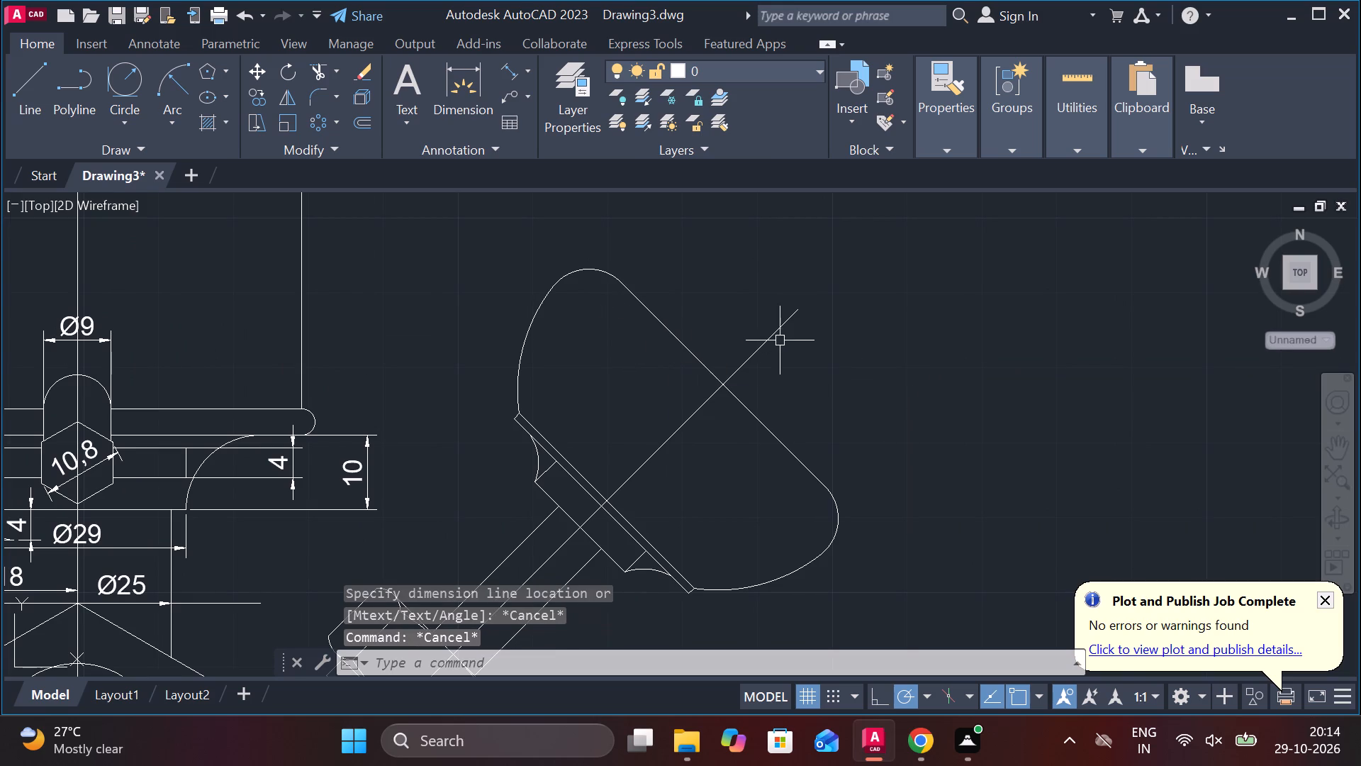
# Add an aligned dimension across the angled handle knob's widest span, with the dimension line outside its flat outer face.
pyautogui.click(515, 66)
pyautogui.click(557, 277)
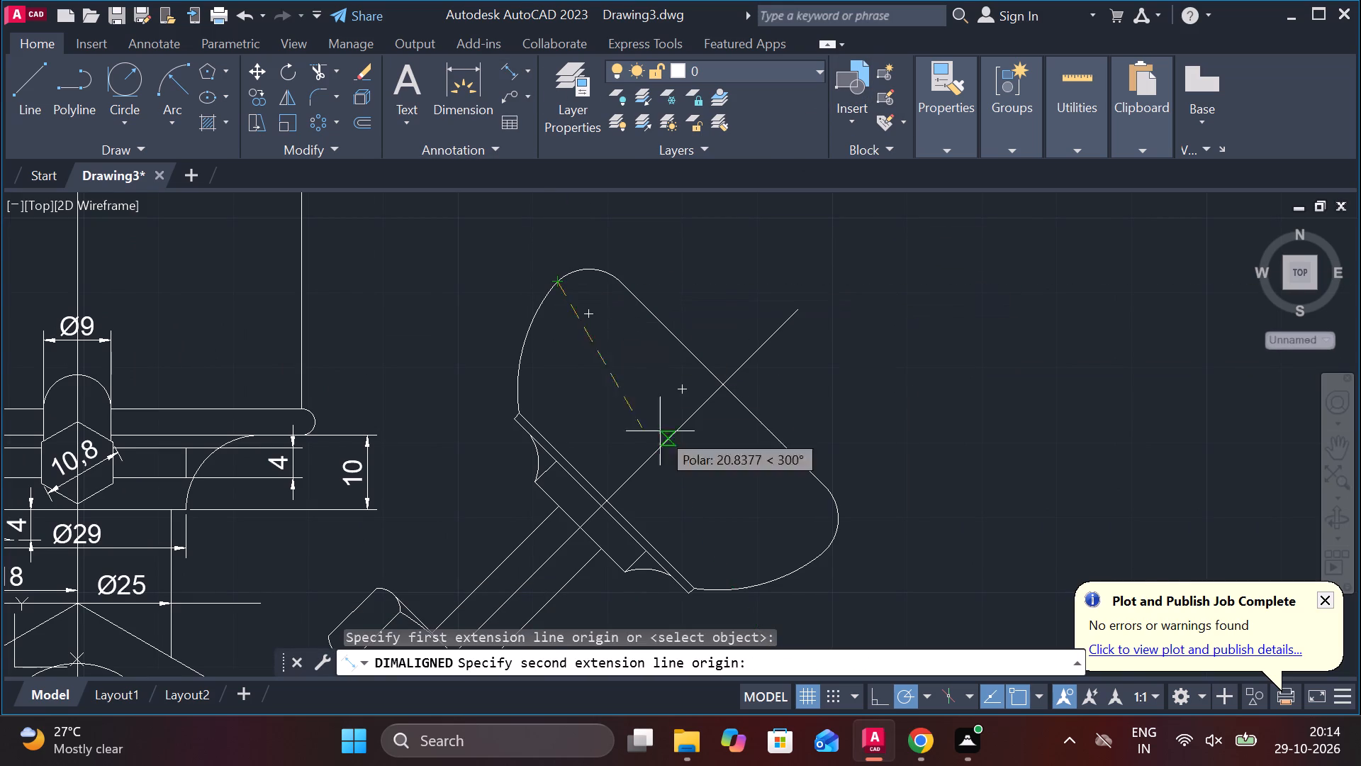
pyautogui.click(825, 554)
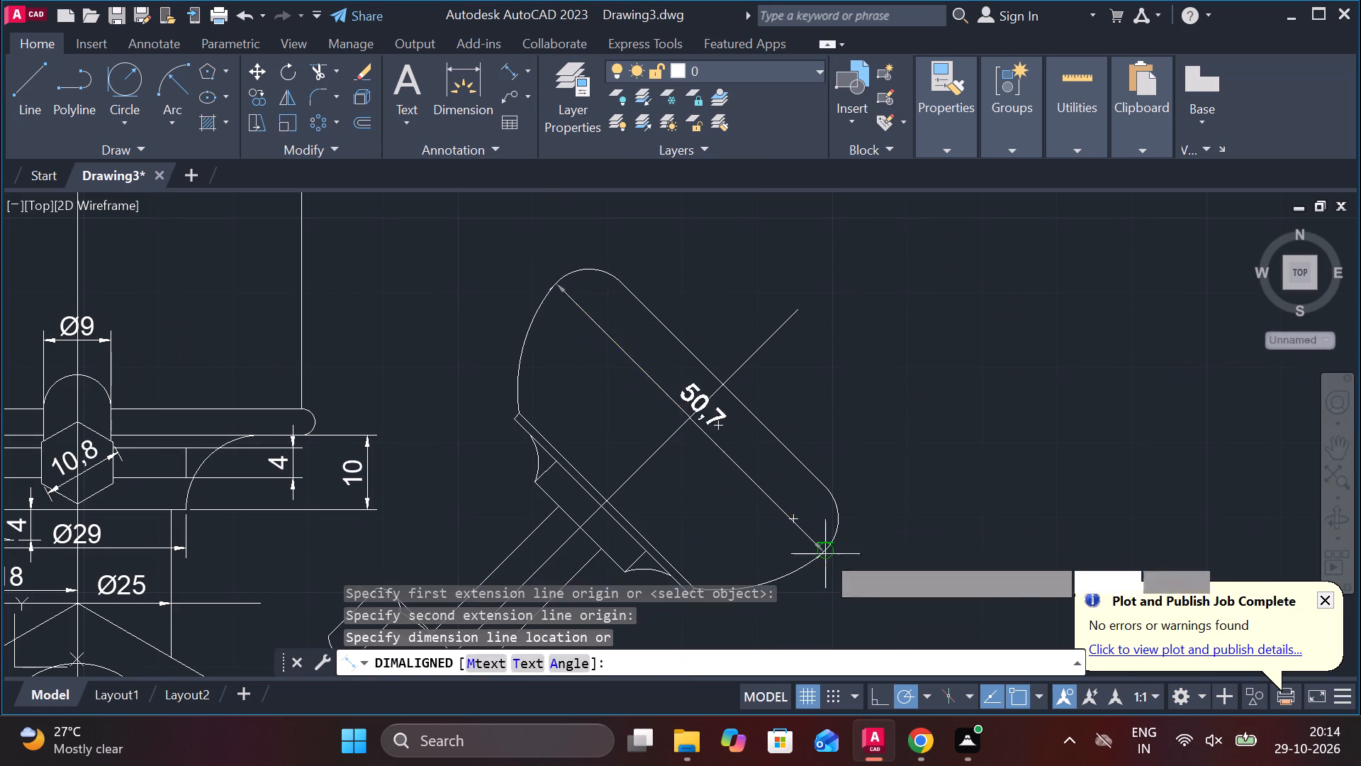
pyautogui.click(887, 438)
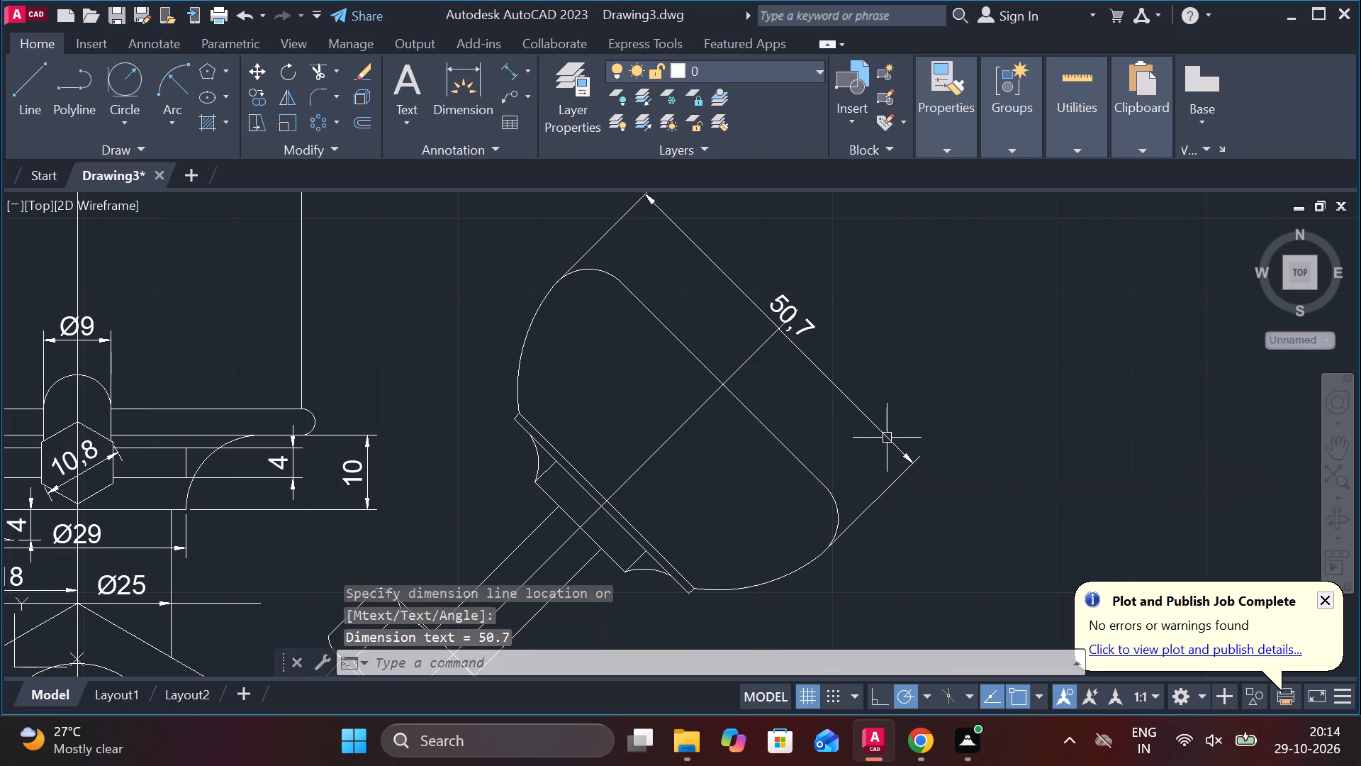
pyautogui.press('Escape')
# Set the ISO-25 dimension style's linear precision to 0 and make that style current.
pyautogui.write('D')
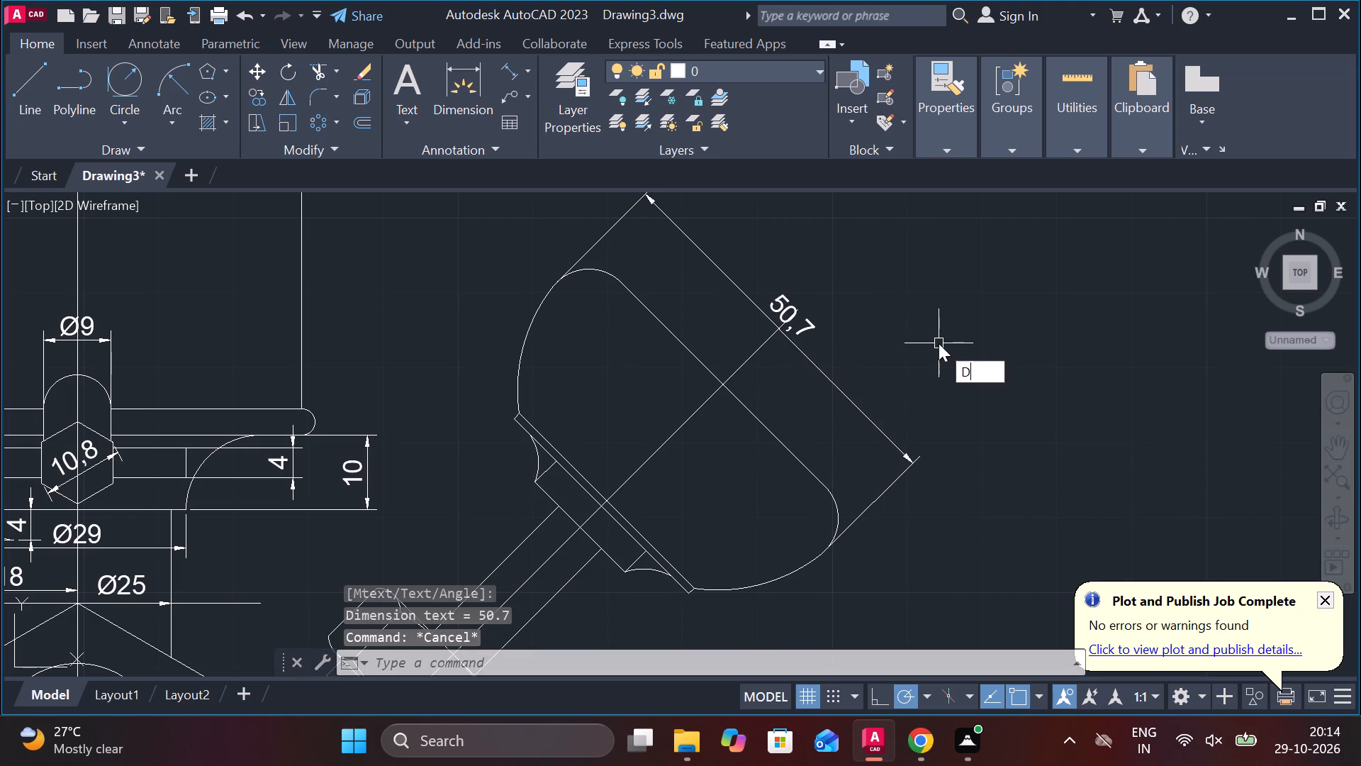
pyautogui.press('space')
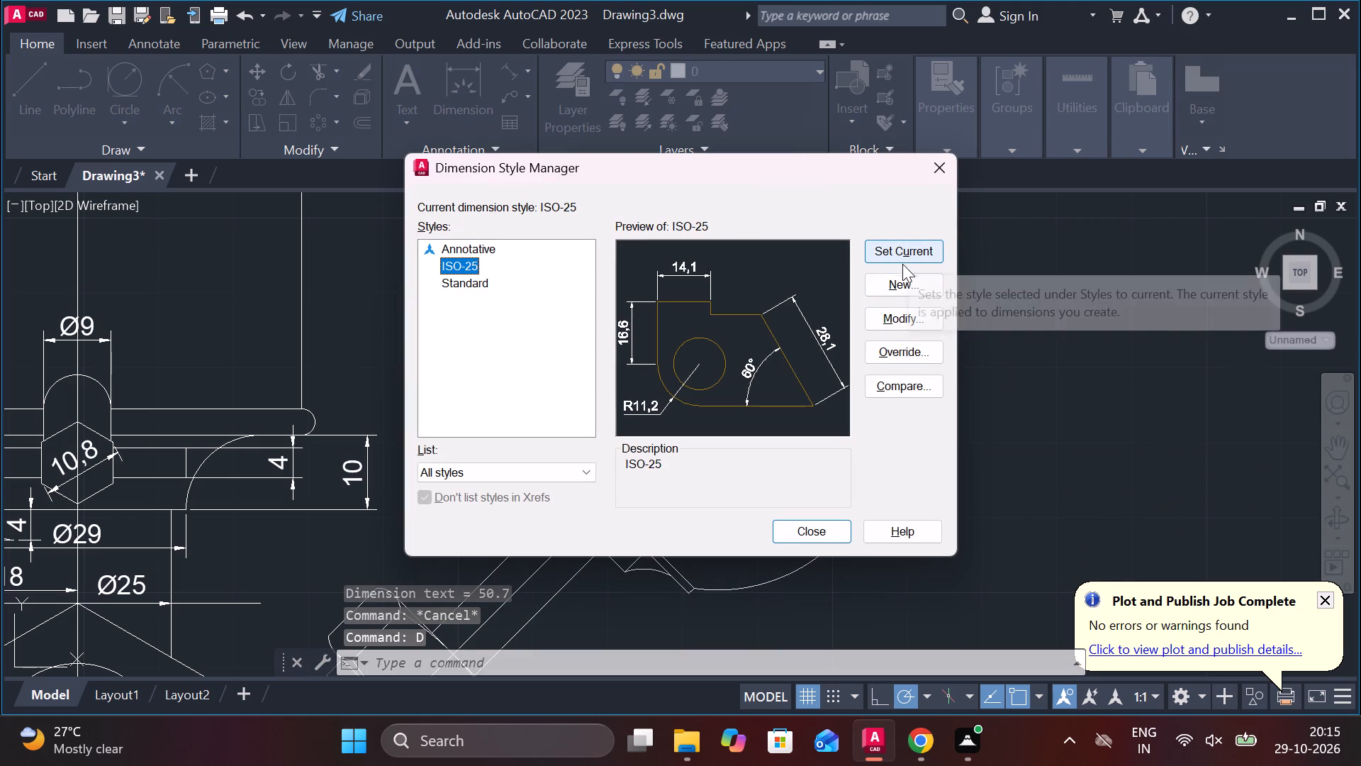
pyautogui.doubleClick(909, 323)
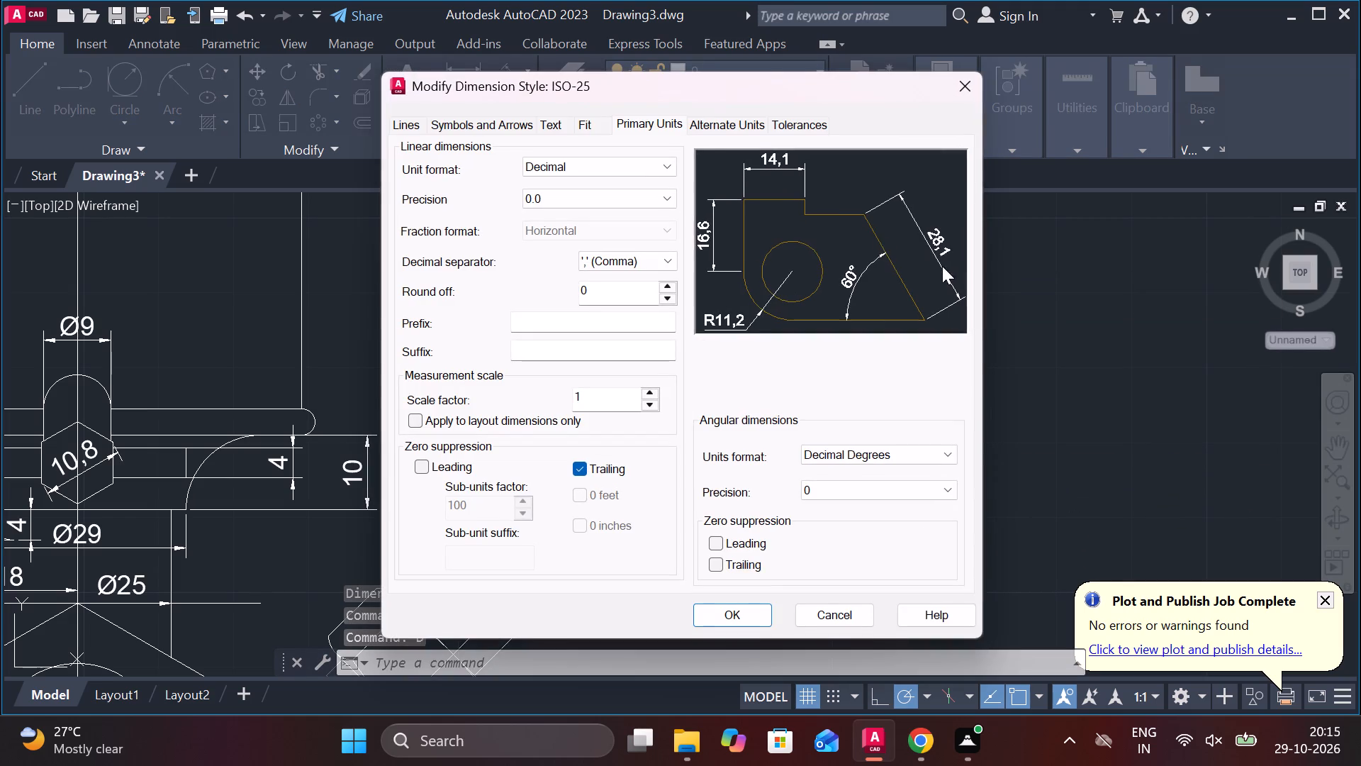
pyautogui.click(627, 124)
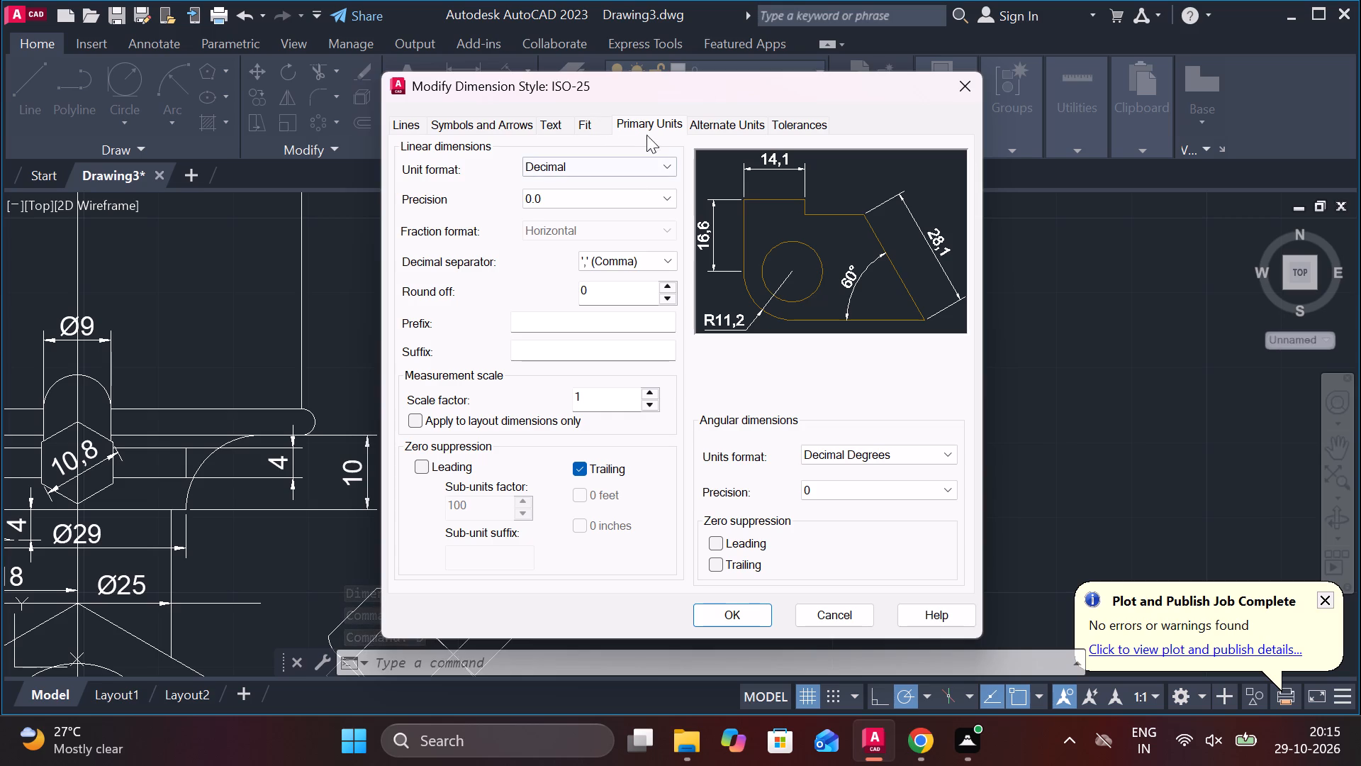
pyautogui.click(642, 126)
pyautogui.click(598, 196)
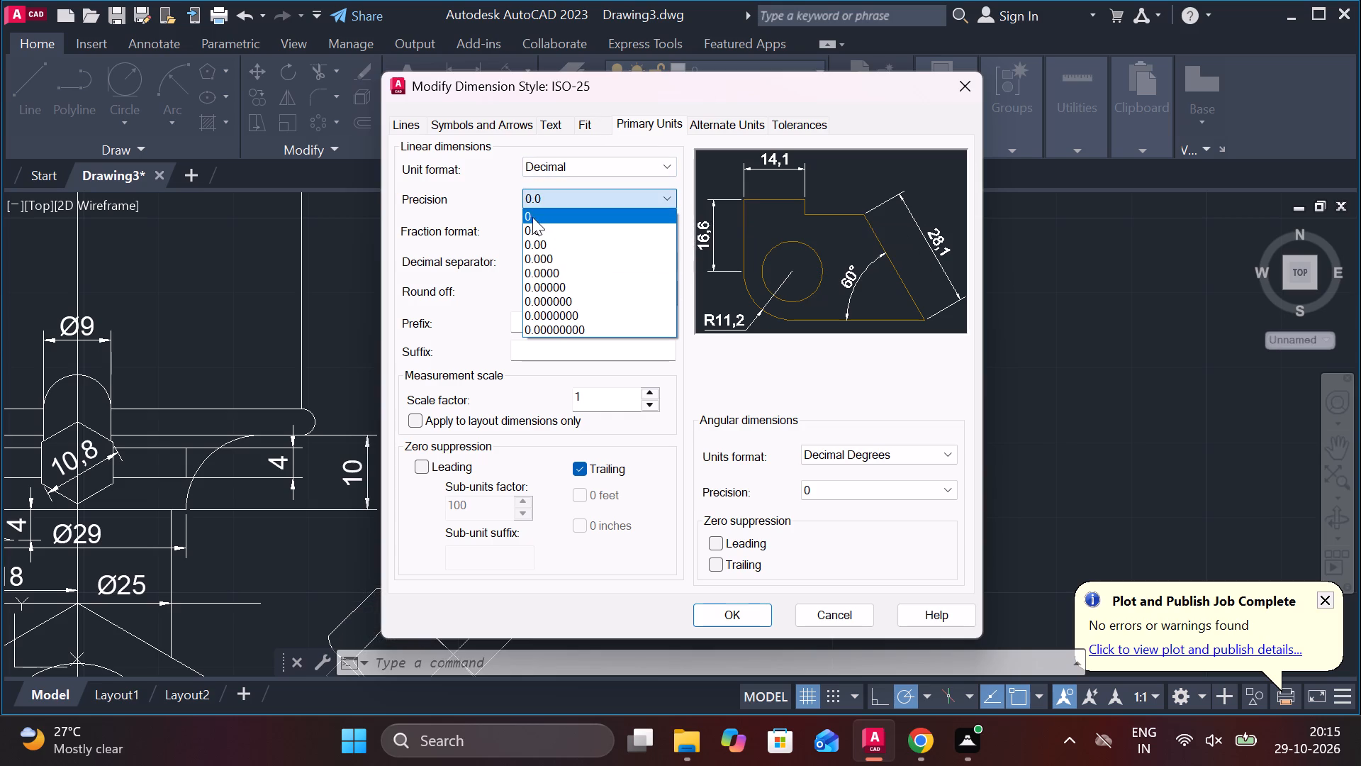
pyautogui.click(532, 217)
pyautogui.click(725, 615)
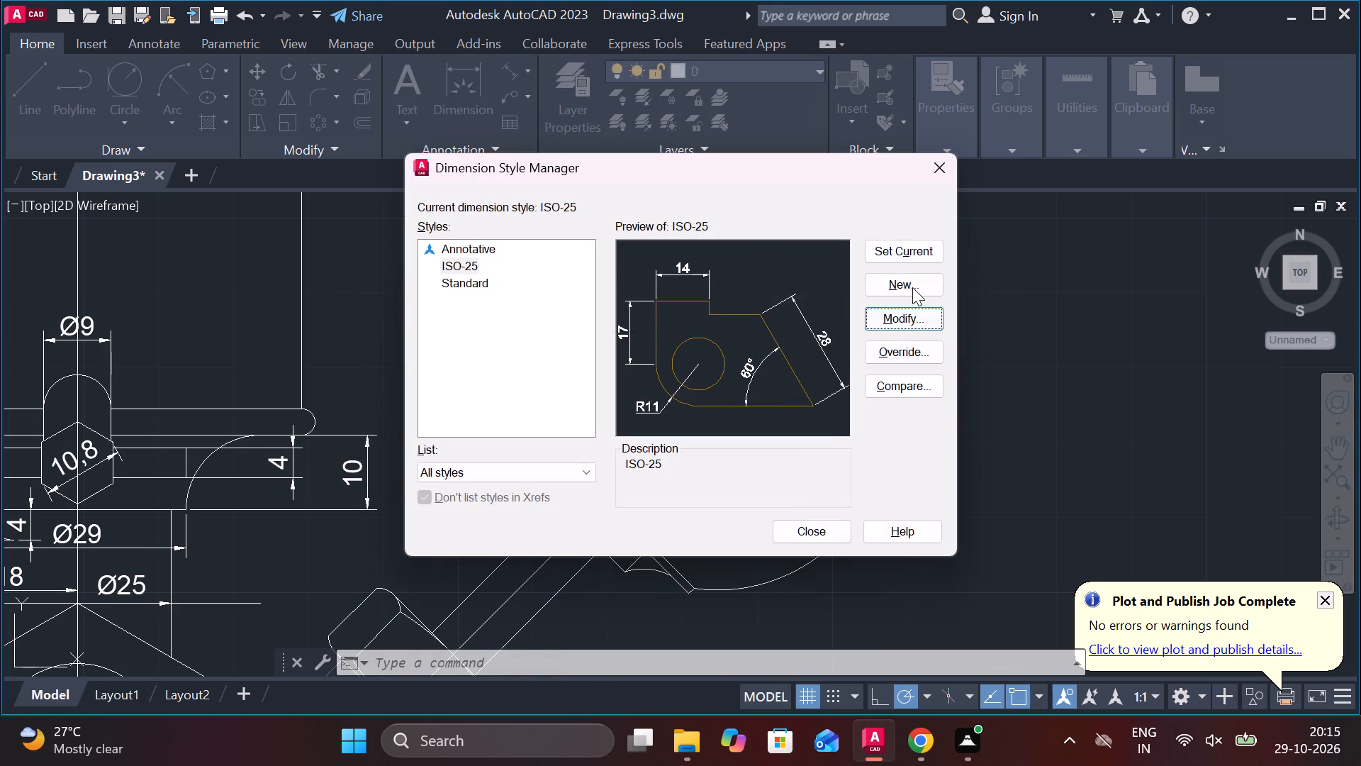
pyautogui.click(894, 252)
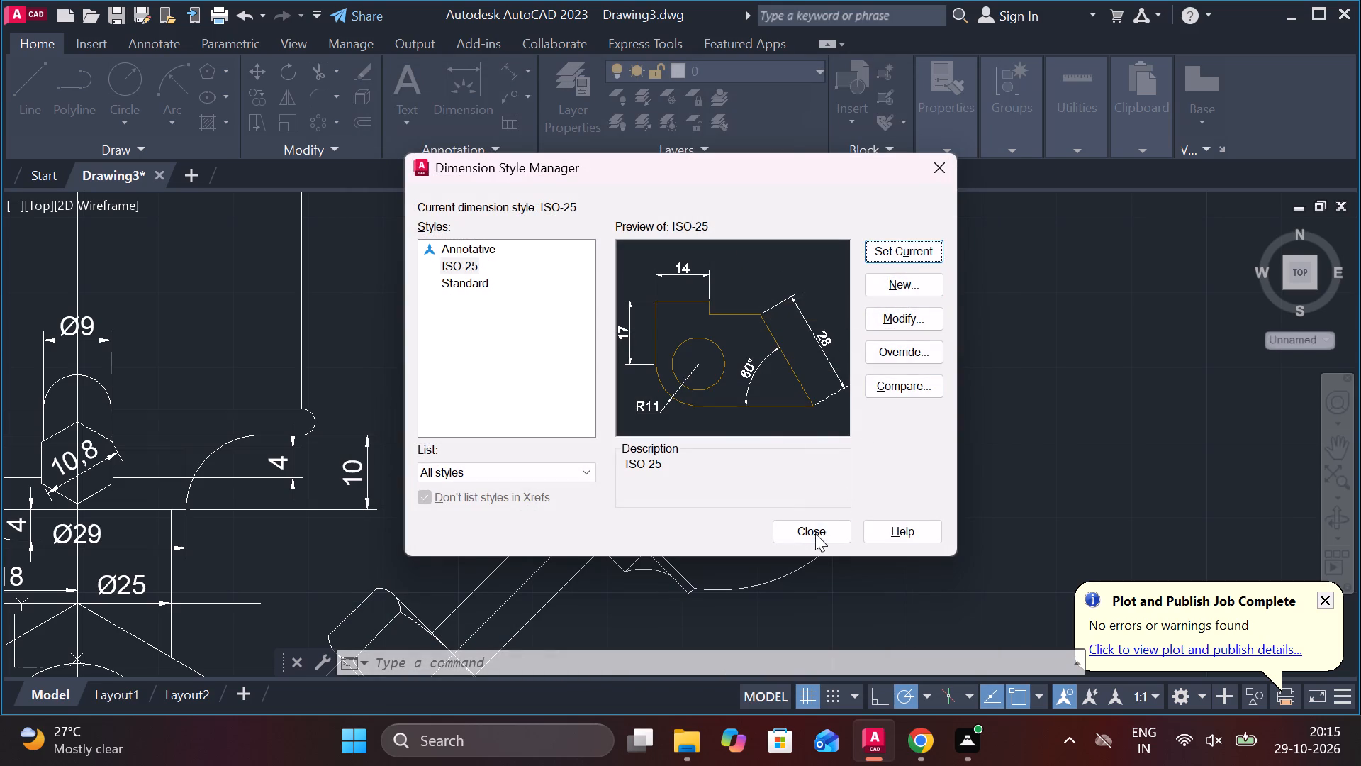
pyautogui.click(815, 537)
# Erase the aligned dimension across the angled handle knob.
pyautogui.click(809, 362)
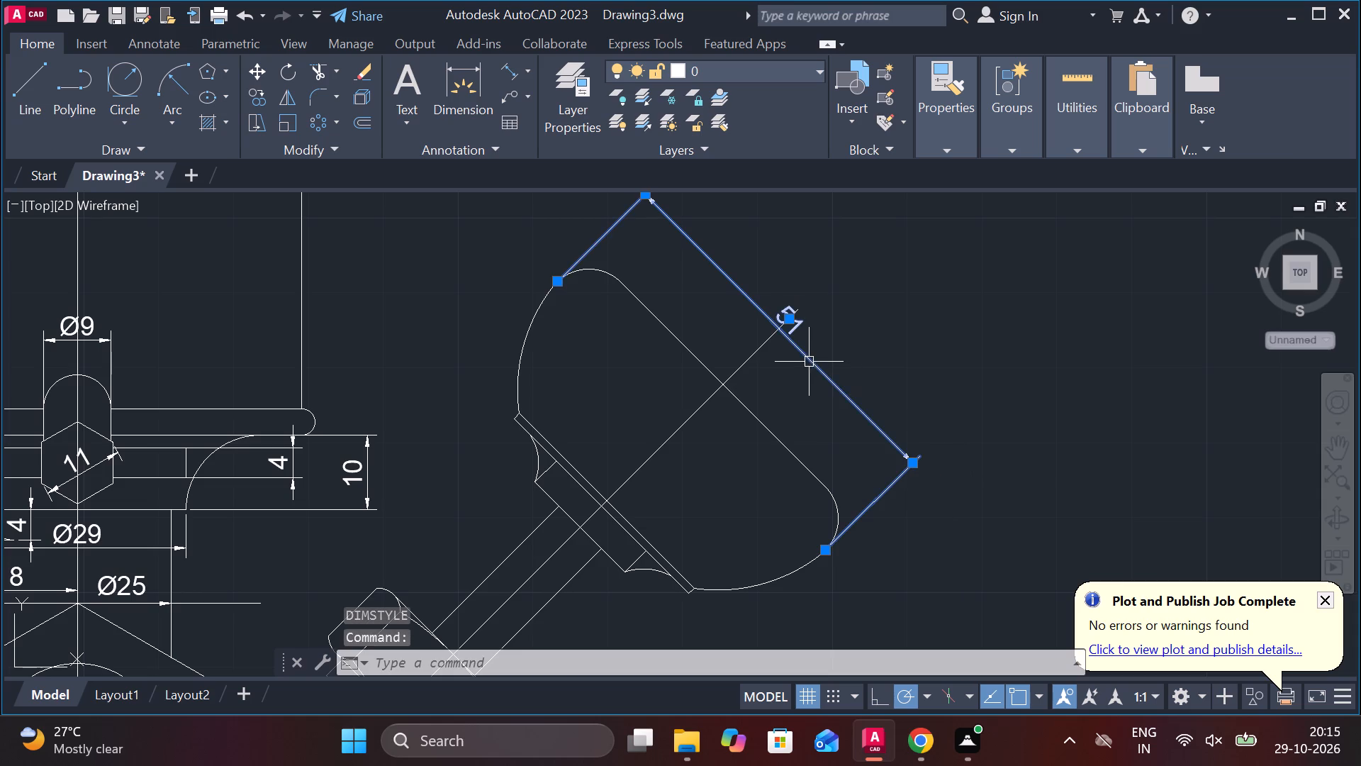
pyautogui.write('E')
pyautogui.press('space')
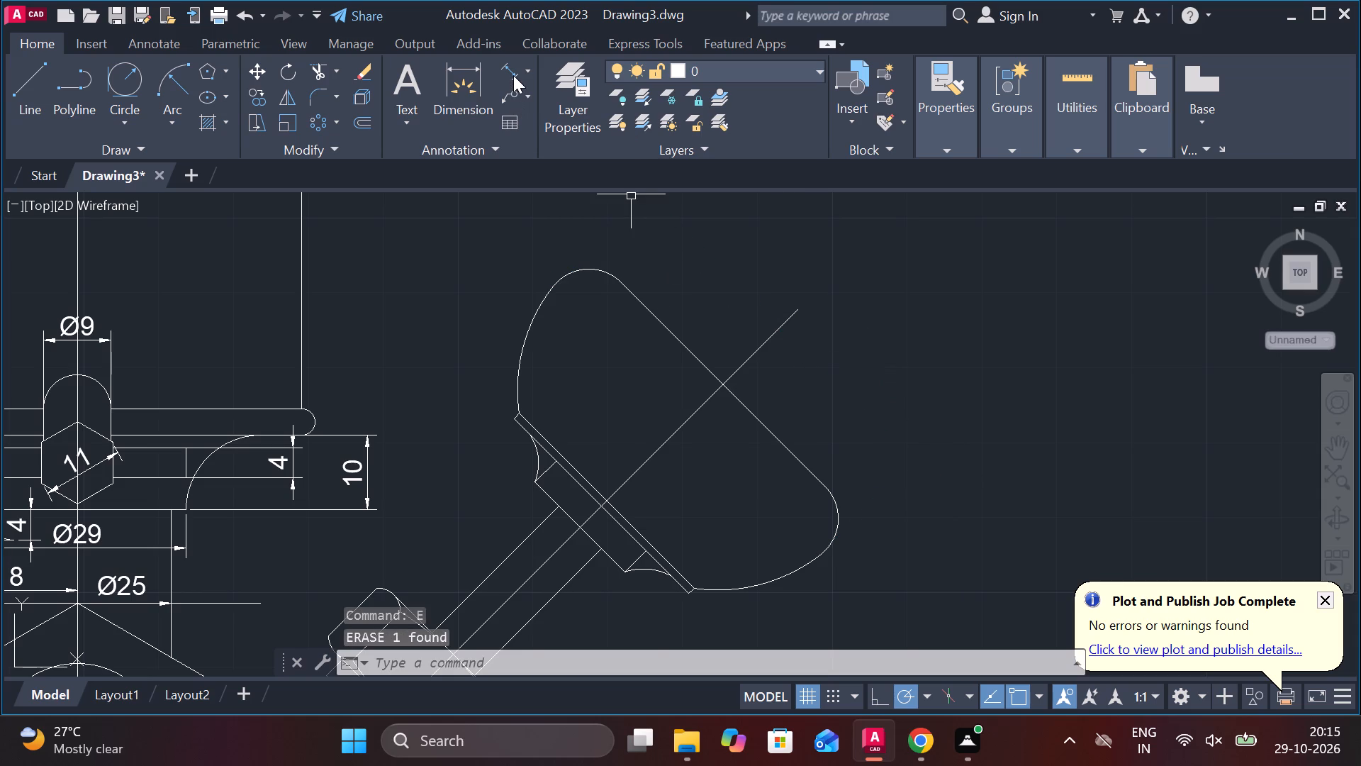
# Add an aligned dimension across the angled handle knob's widest span, with the dimension line outside its flat outer face.
pyautogui.click(513, 75)
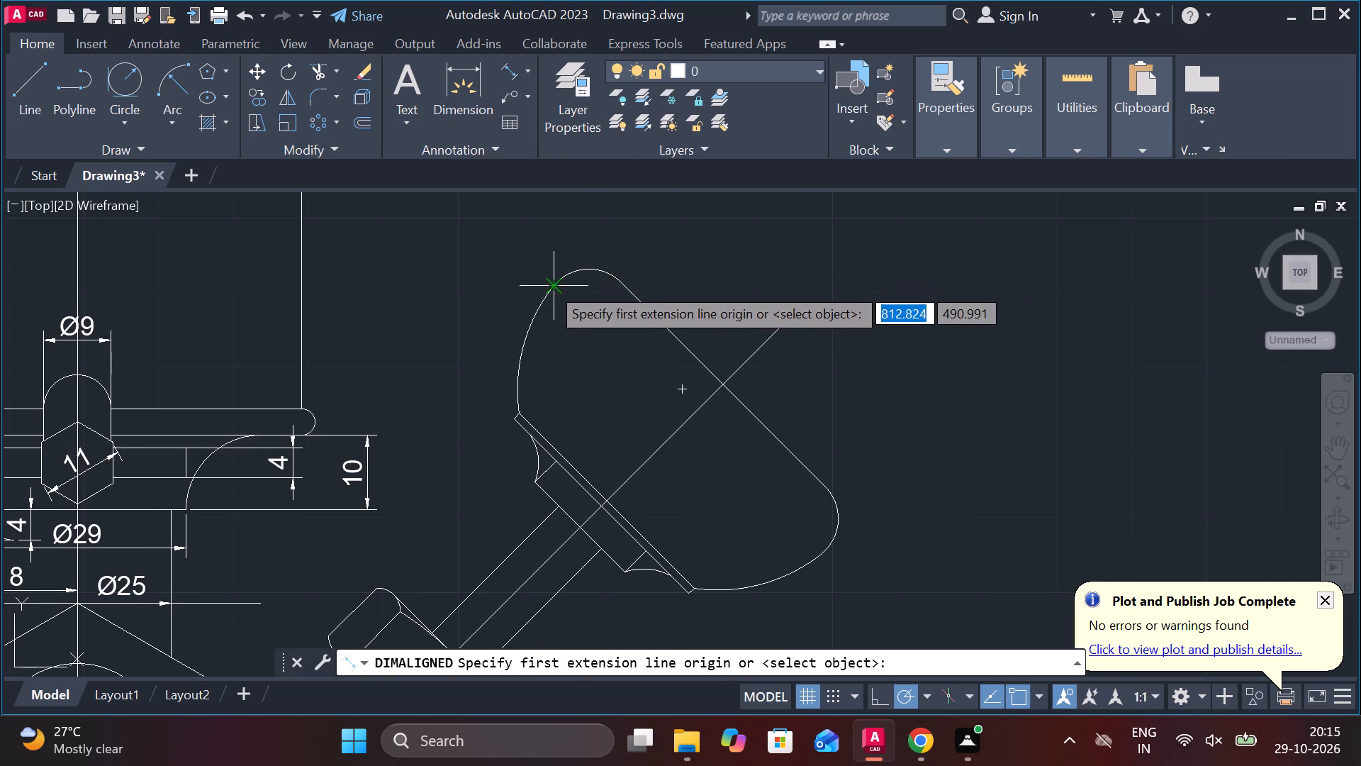
pyautogui.click(549, 285)
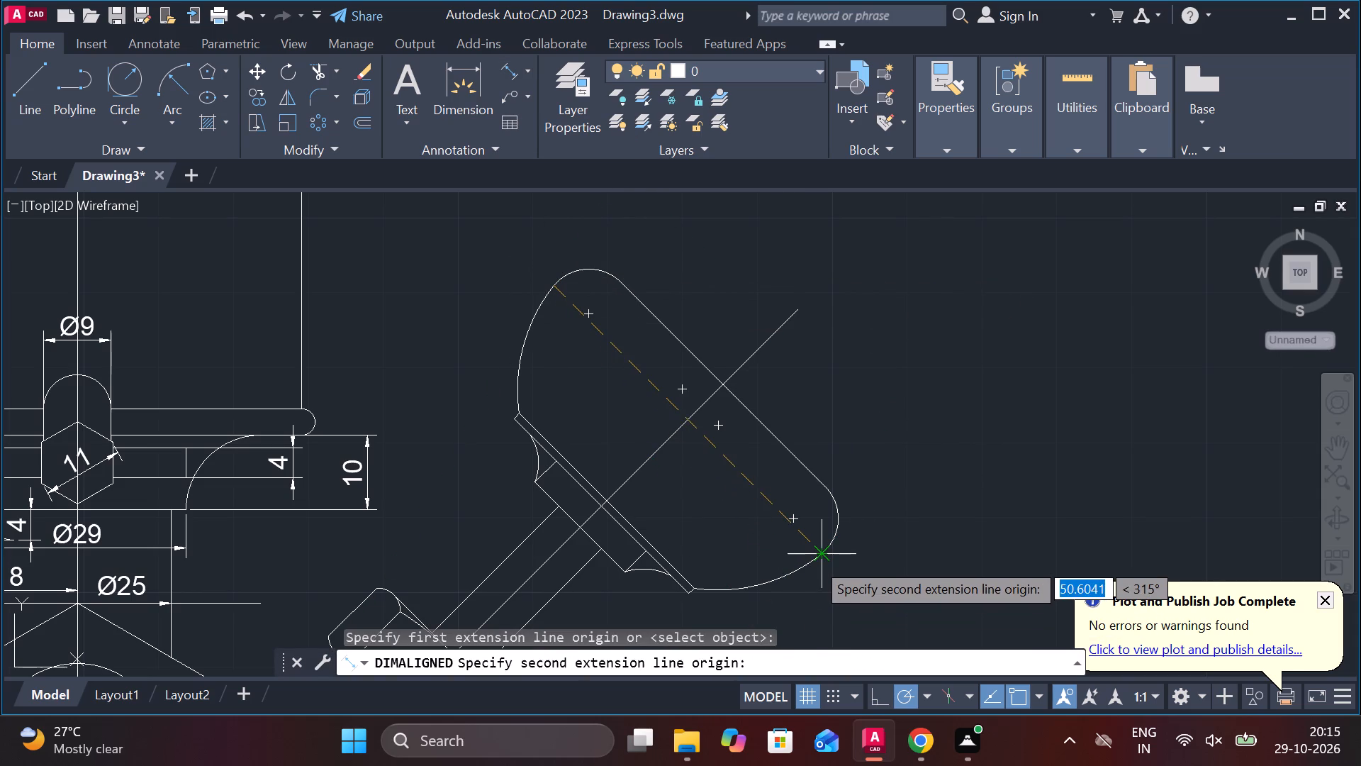
pyautogui.click(814, 560)
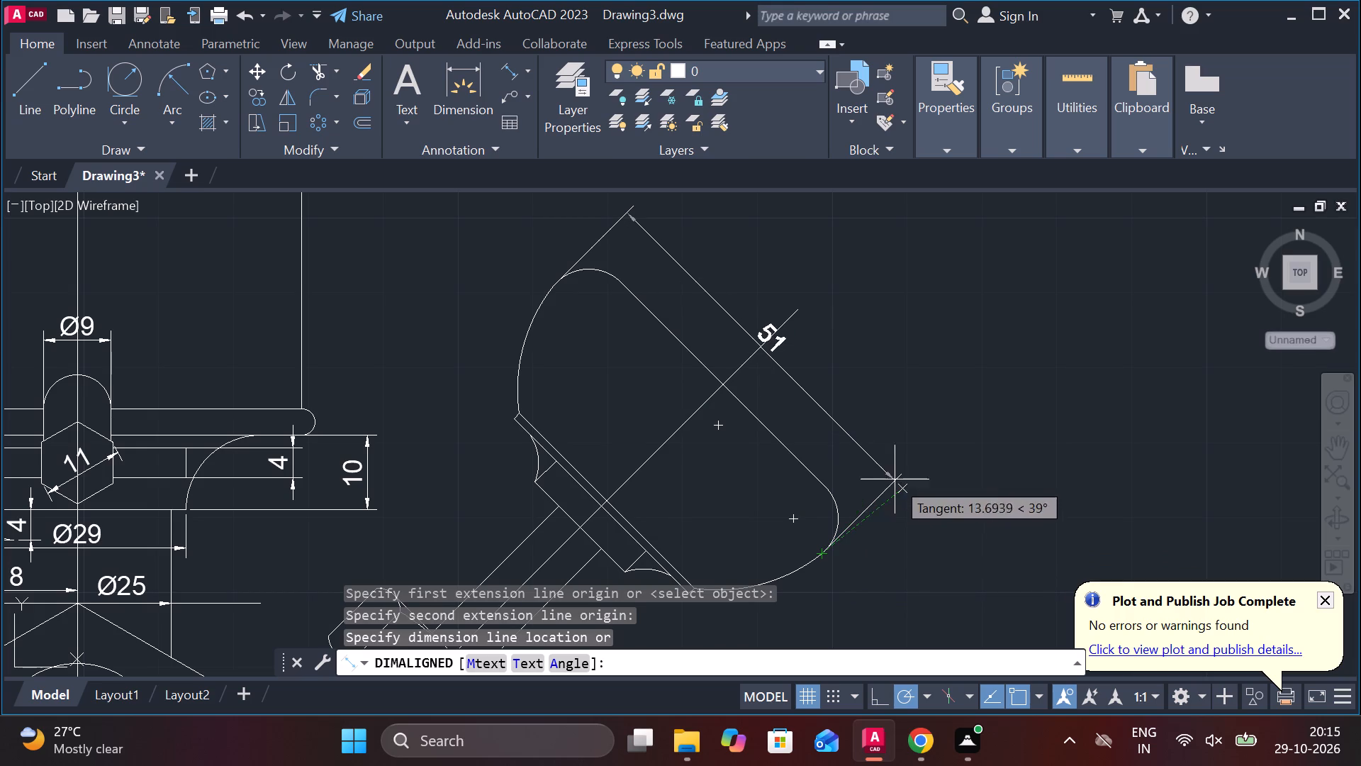
pyautogui.click(895, 476)
# Replace the text of the knob's widest-span dimension with Ø50, including the diameter symbol.
pyautogui.doubleClick(776, 335)
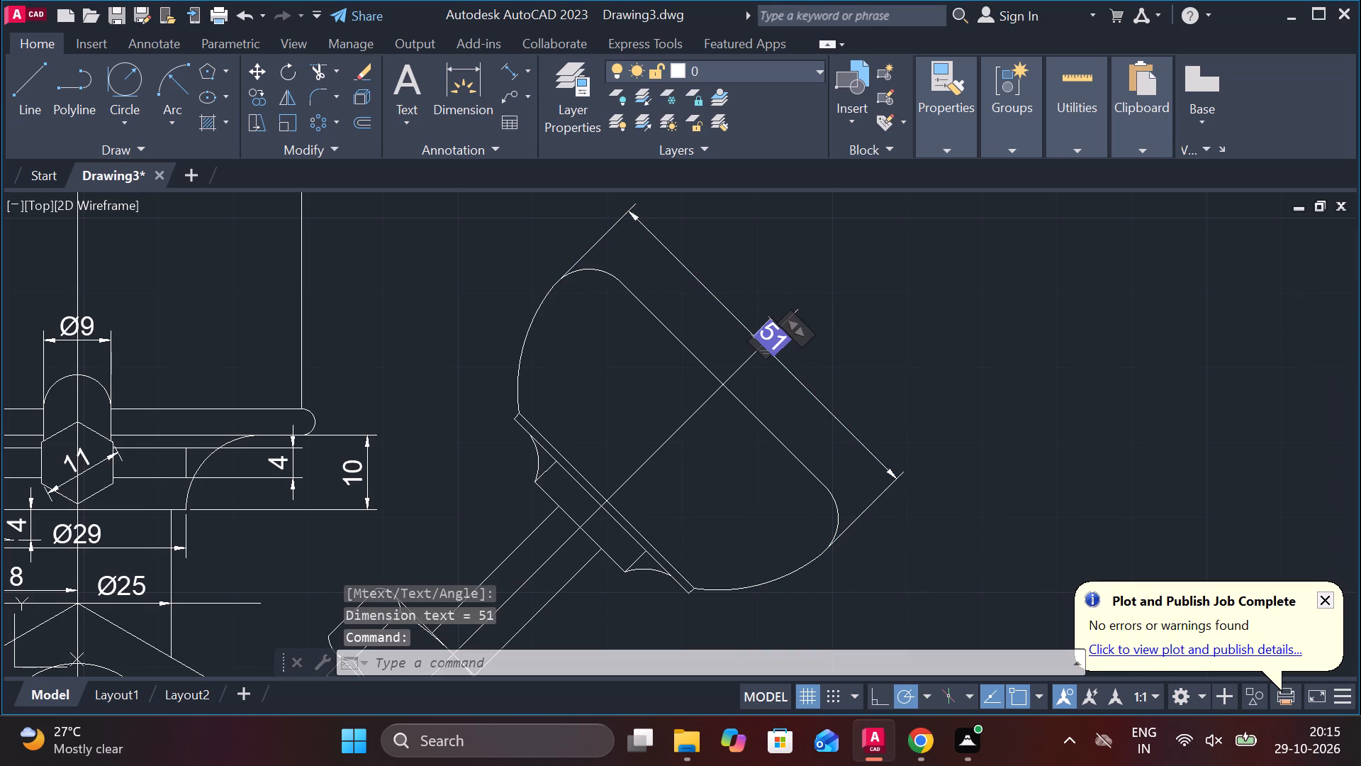
pyautogui.press('Right')
pyautogui.press('BackSpace')
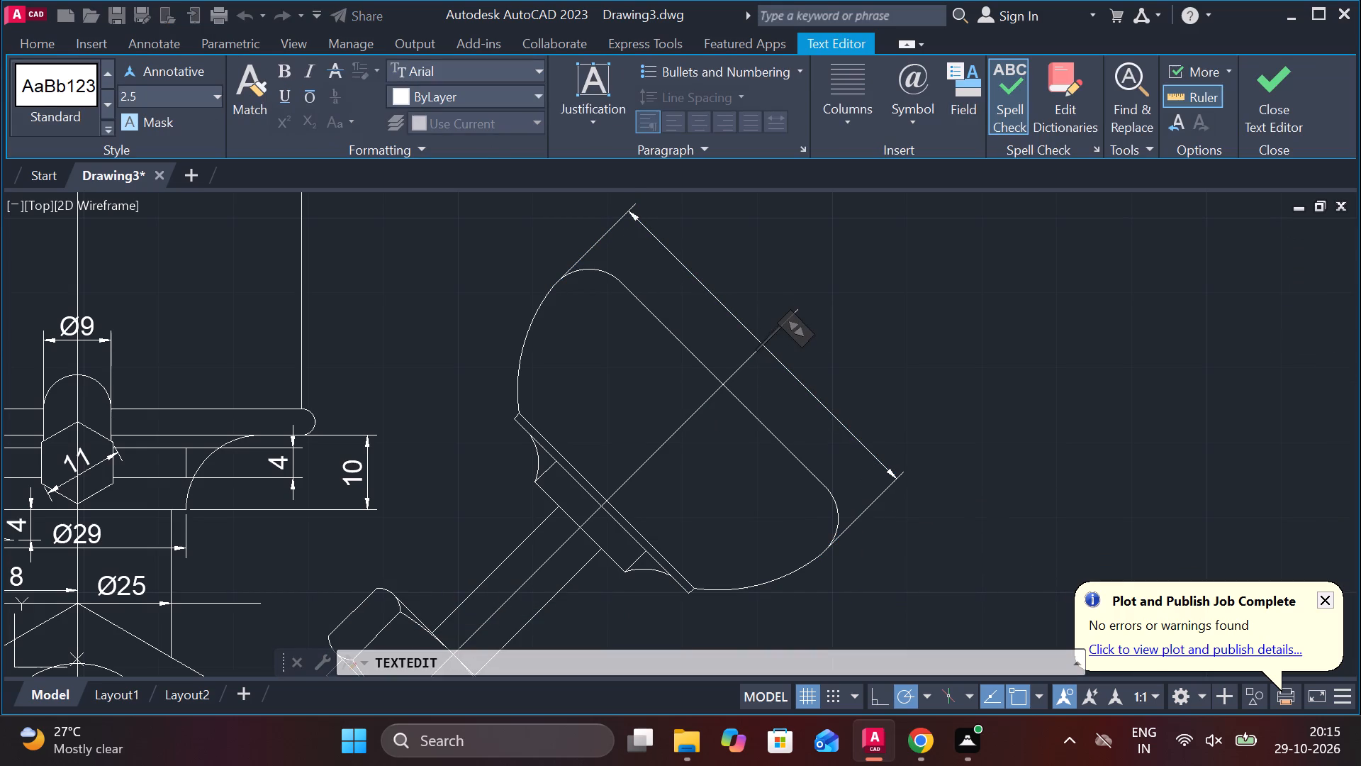
pyautogui.write('50')
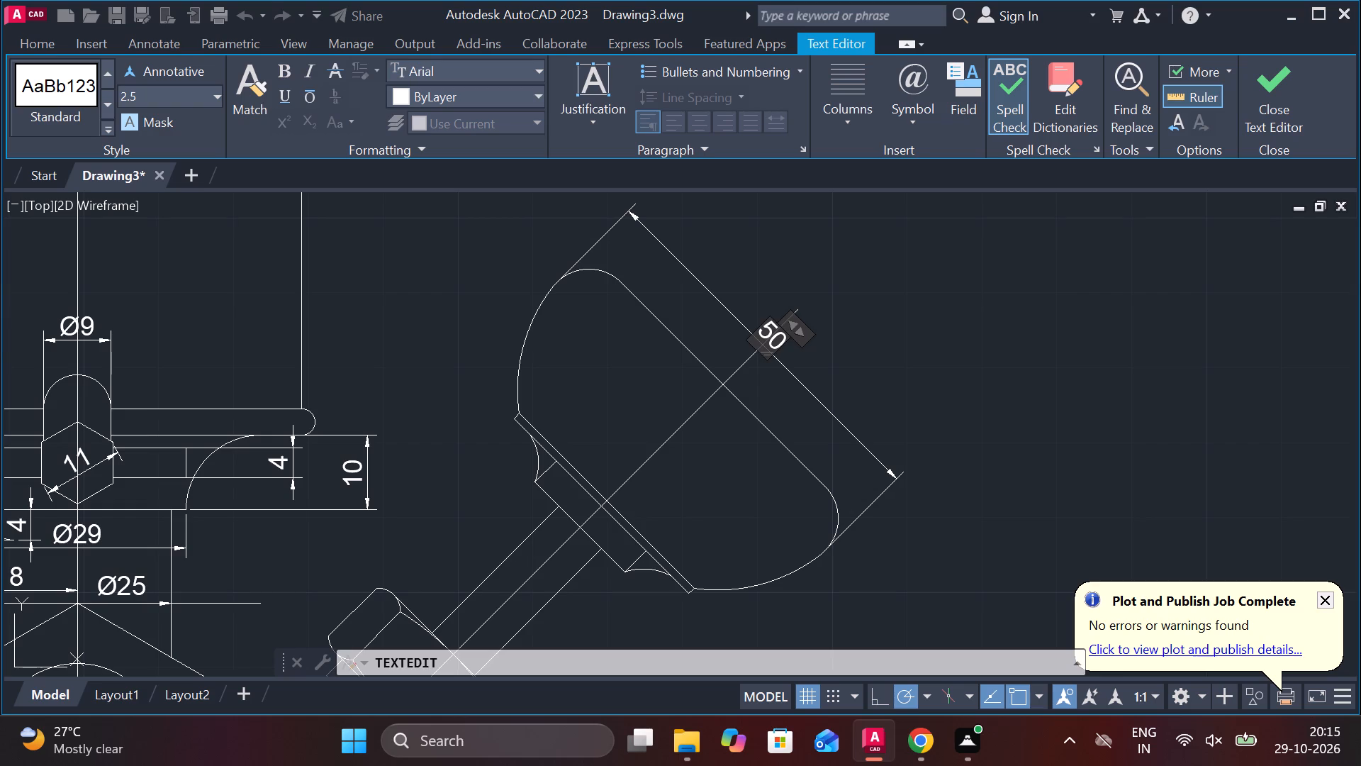
pyautogui.press('Left')
pyautogui.press('Left')
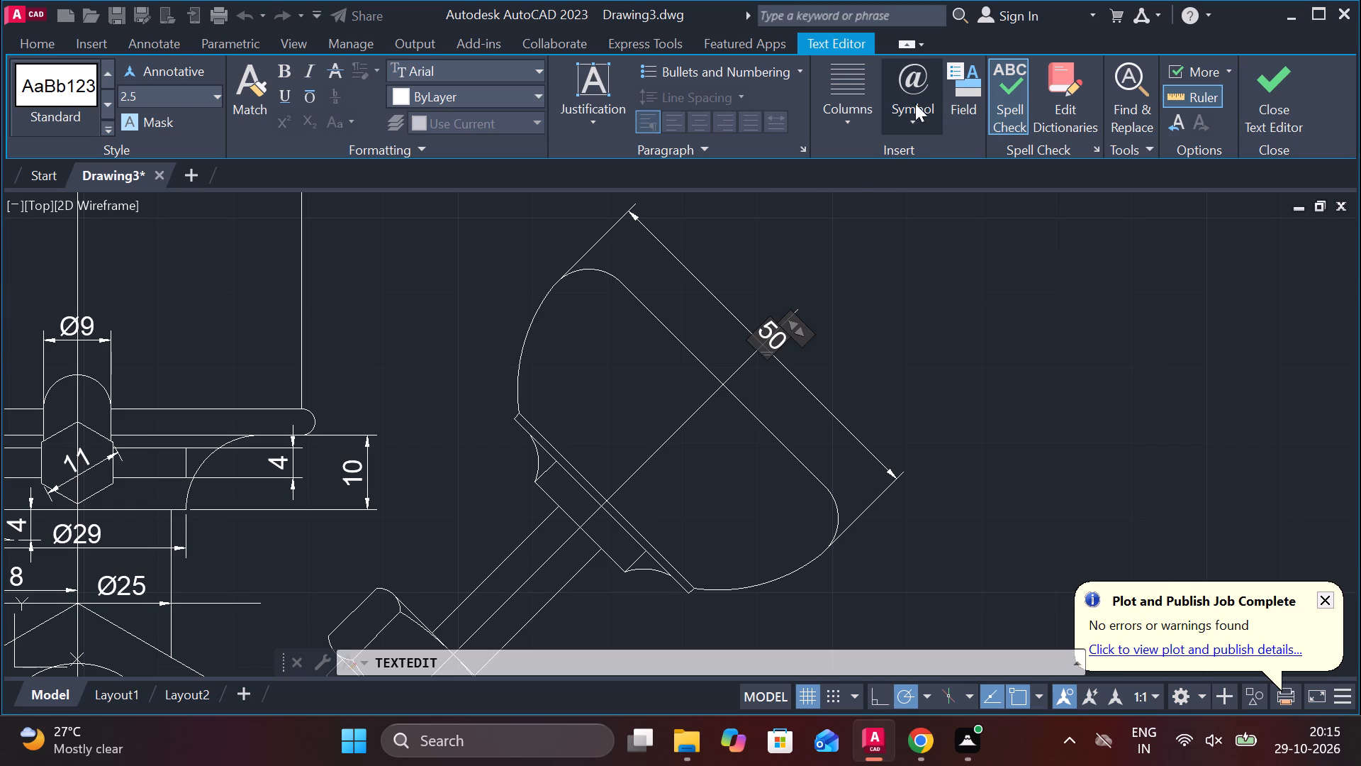
pyautogui.doubleClick(915, 116)
pyautogui.click(919, 131)
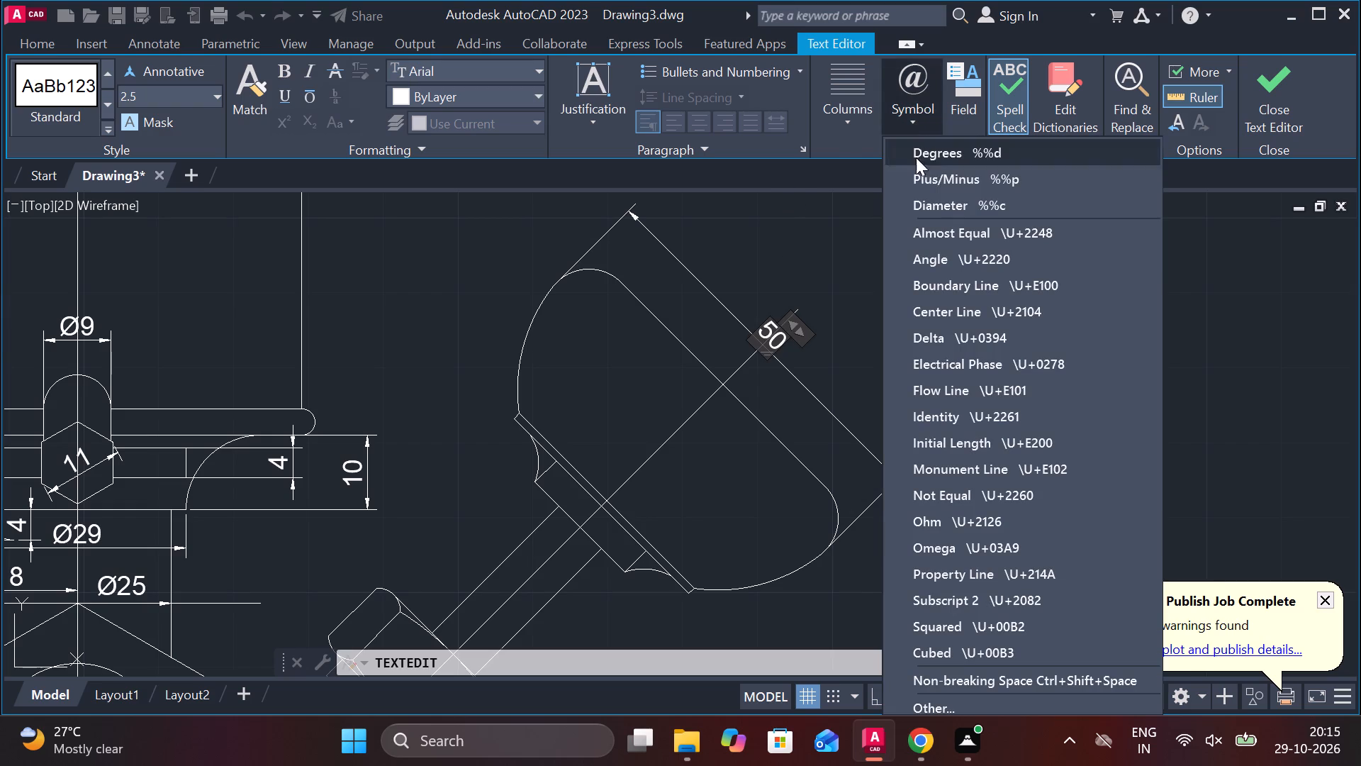
pyautogui.click(945, 213)
pyautogui.click(1253, 96)
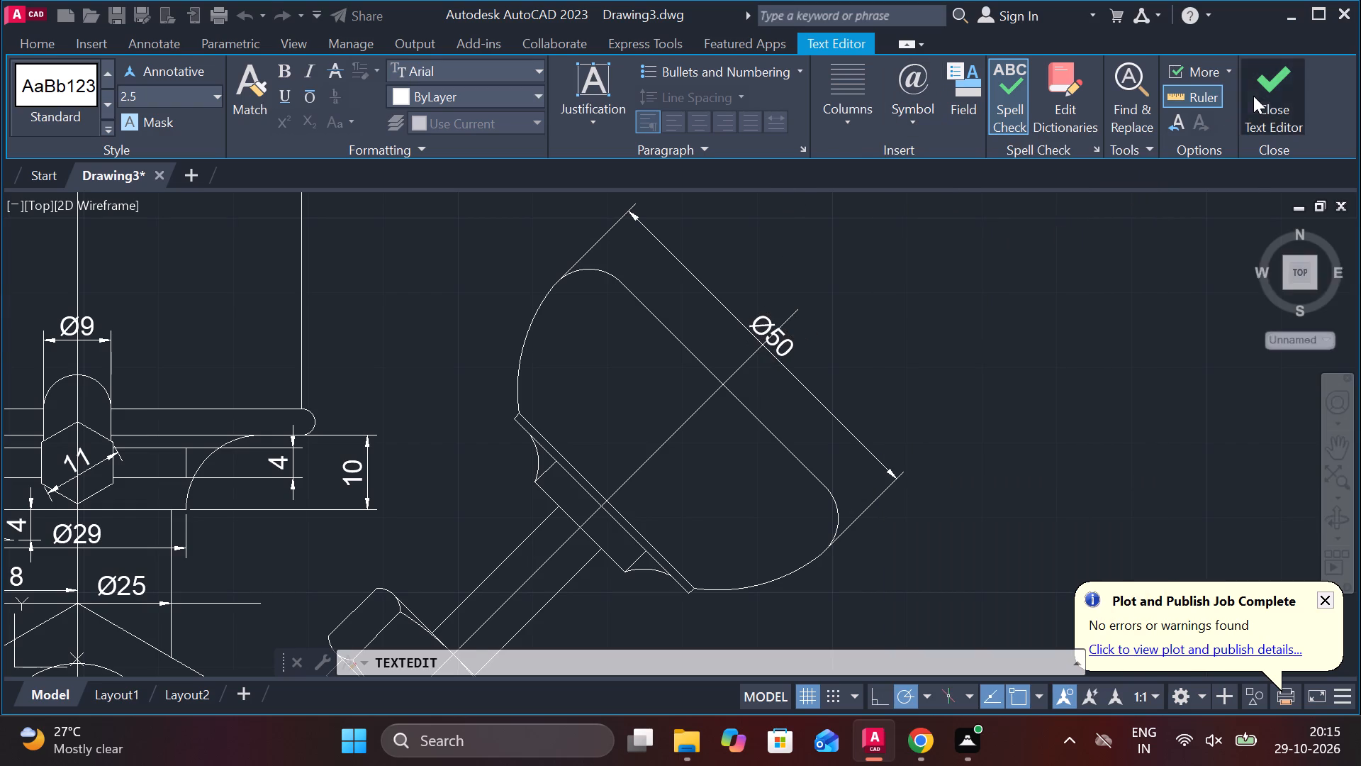
pyautogui.scroll(-1, 987, 369)
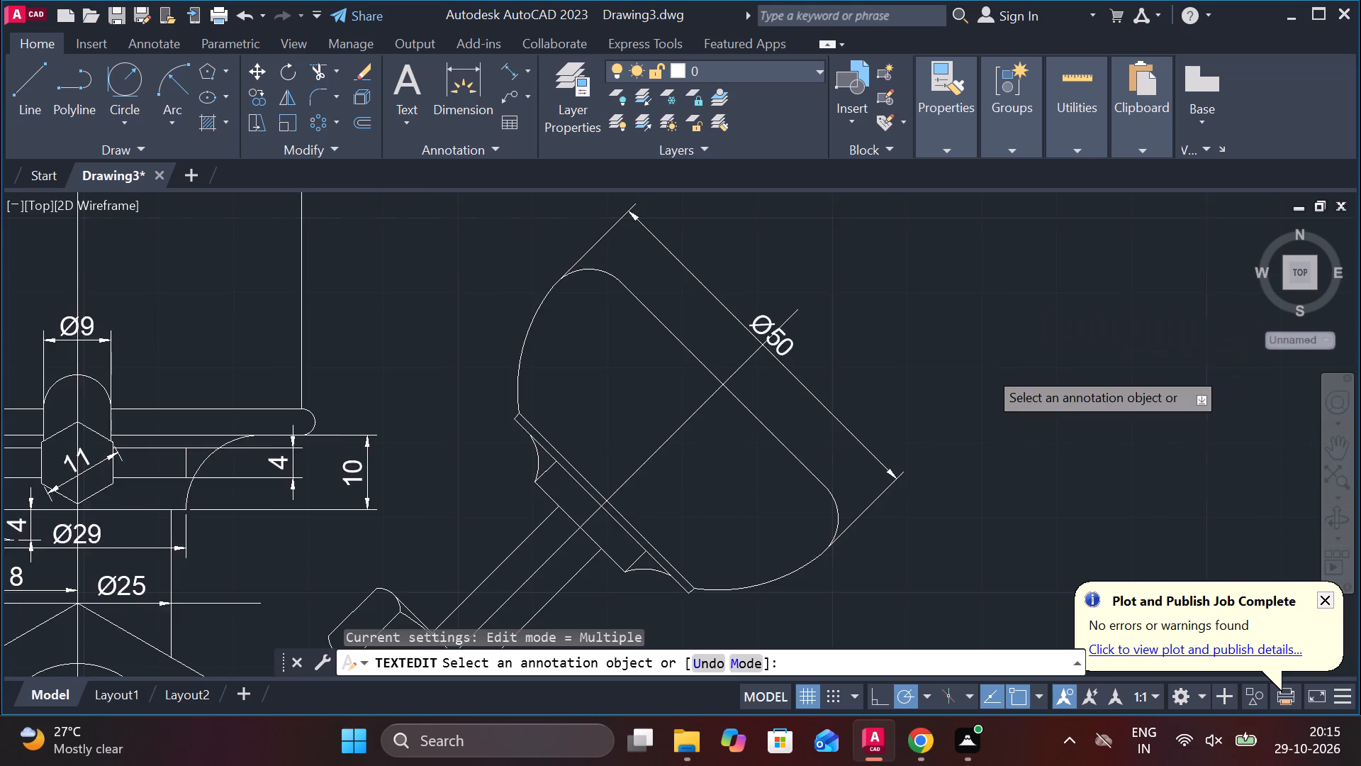
pyautogui.scroll(-1, 987, 369)
pyautogui.press('Escape')
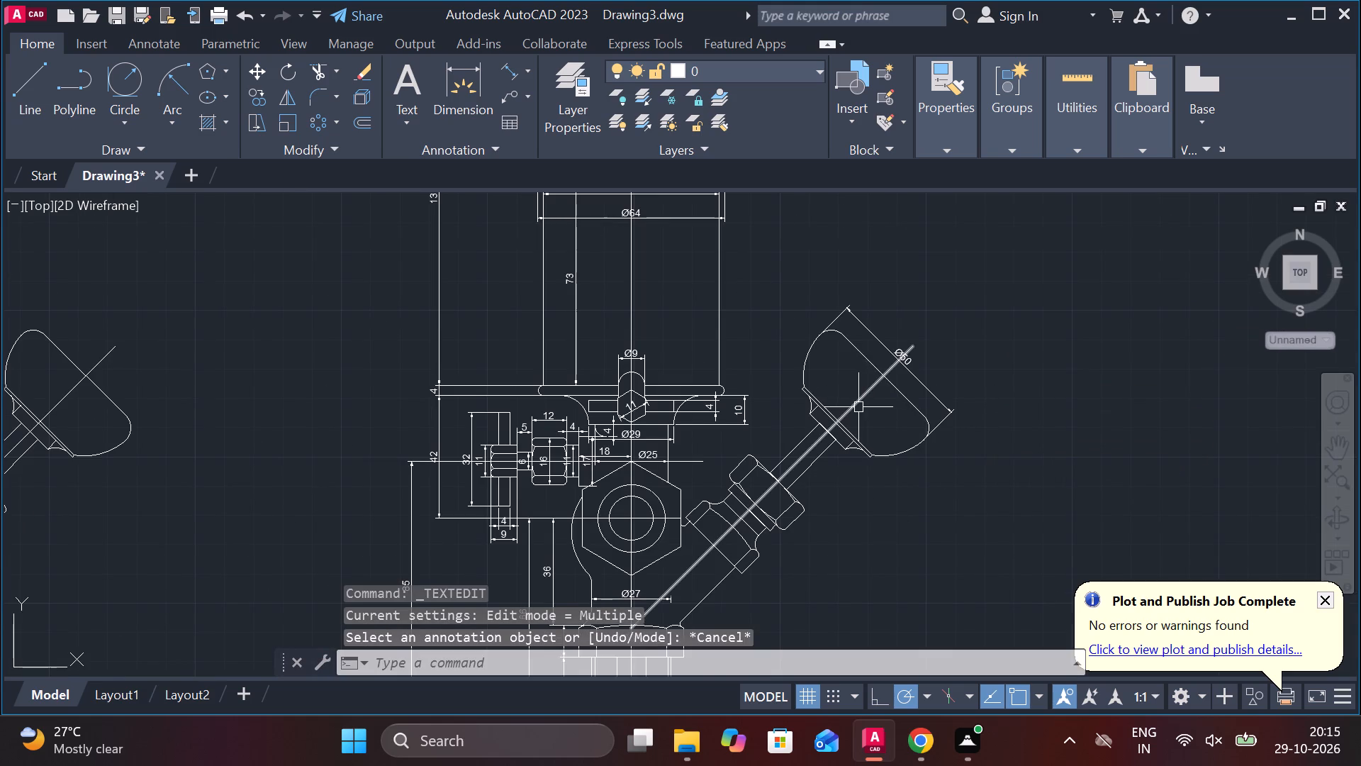
# Set the axis line running through the angled branch and handle knob to the CENTER linetype.
pyautogui.click(858, 407)
pyautogui.click(950, 146)
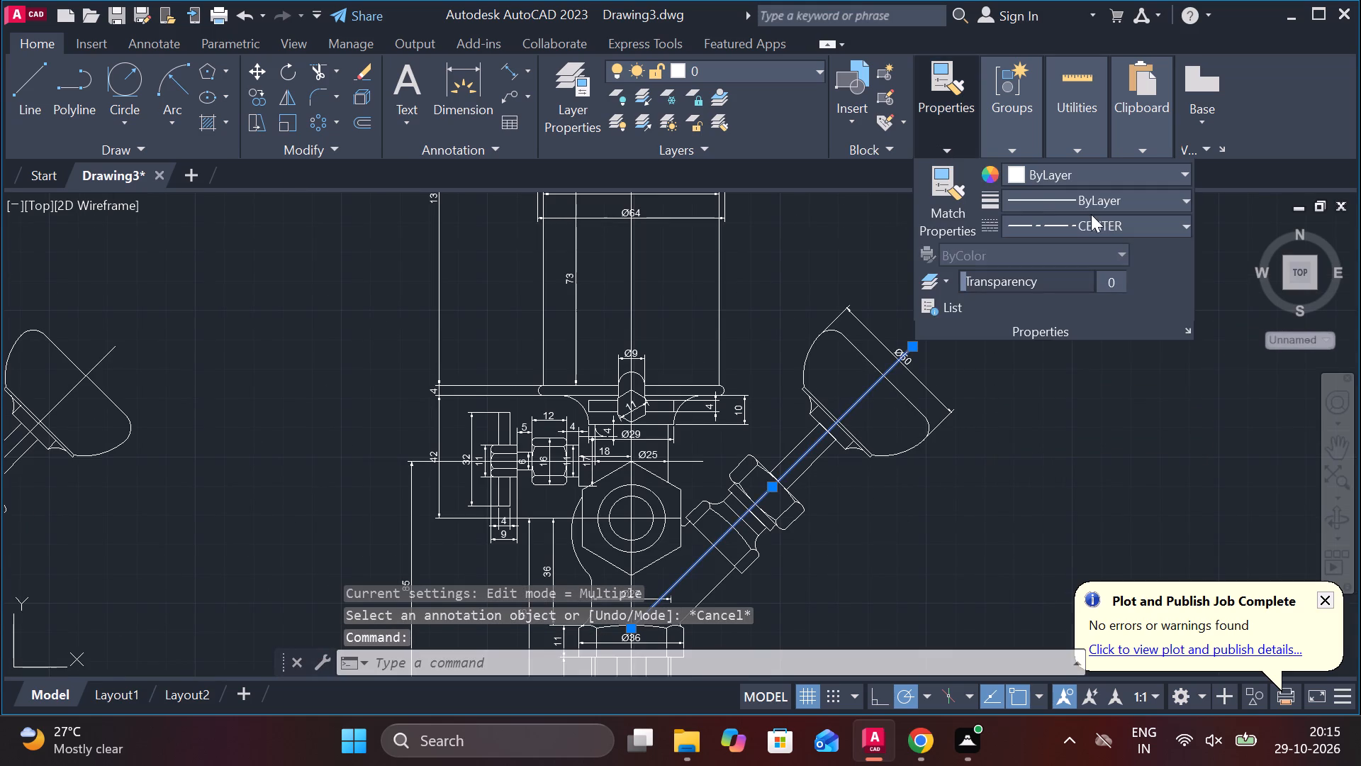
pyautogui.click(1092, 216)
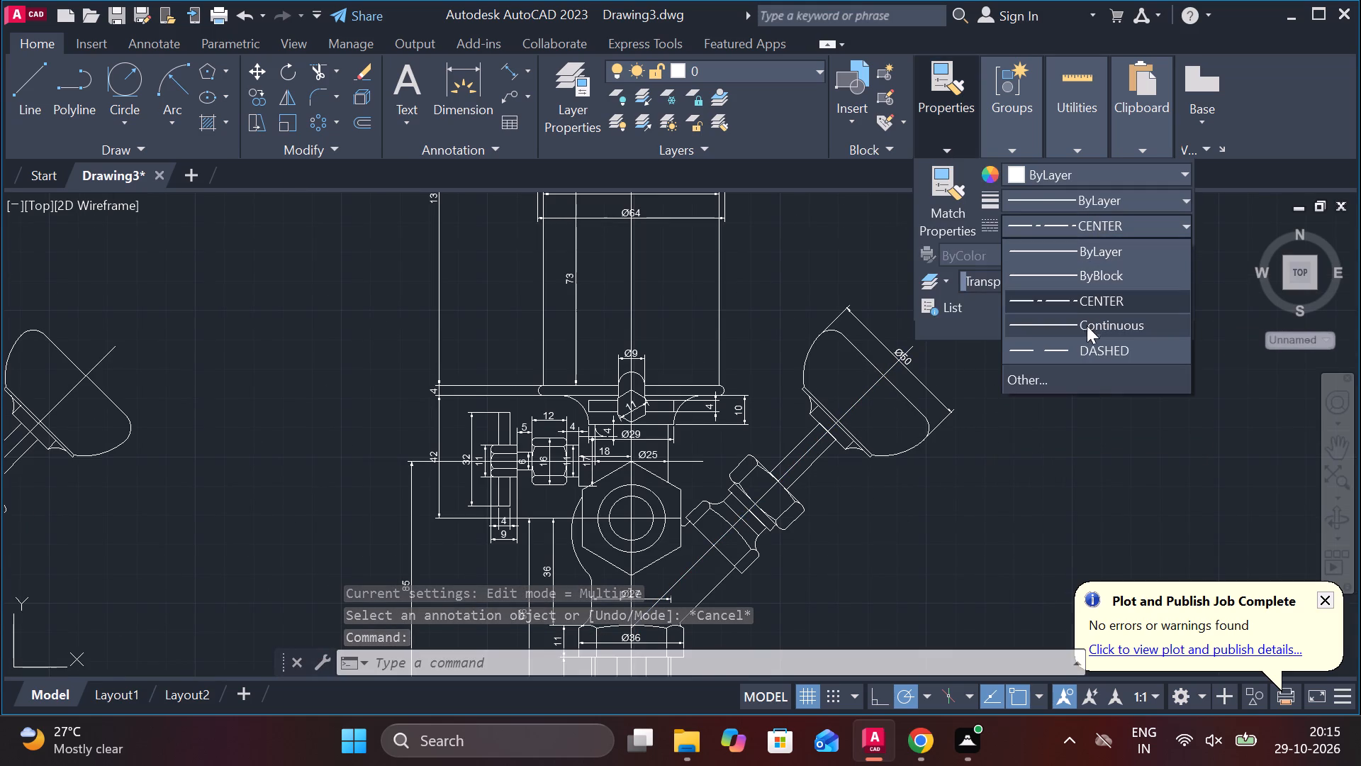
pyautogui.click(1043, 301)
pyautogui.press('Escape')
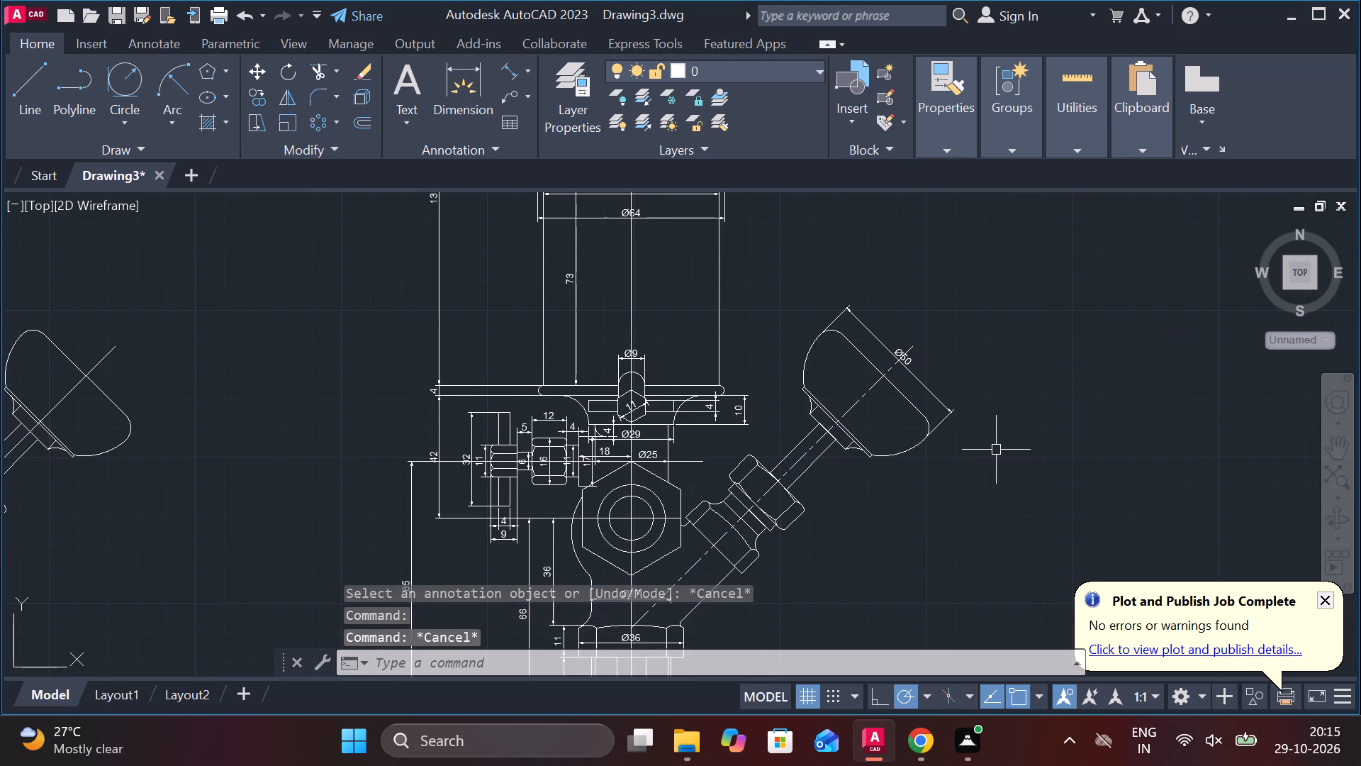
# Add an aligned dimension across the knob's thin base plate, with the dimension line inside the knob outline.
pyautogui.scroll(1, 953, 459)
pyautogui.moveTo(975, 445); pyautogui.dragTo(802, 455, button='middle')
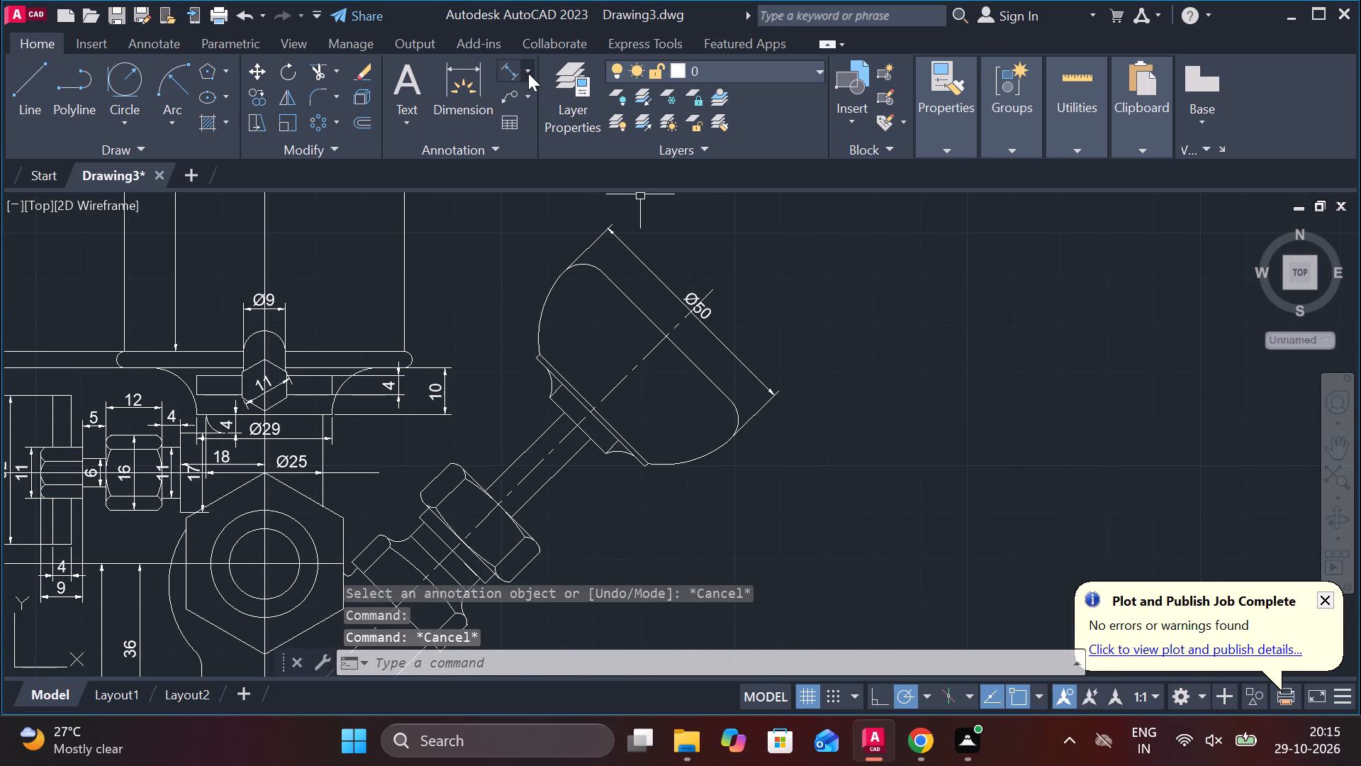
pyautogui.click(505, 67)
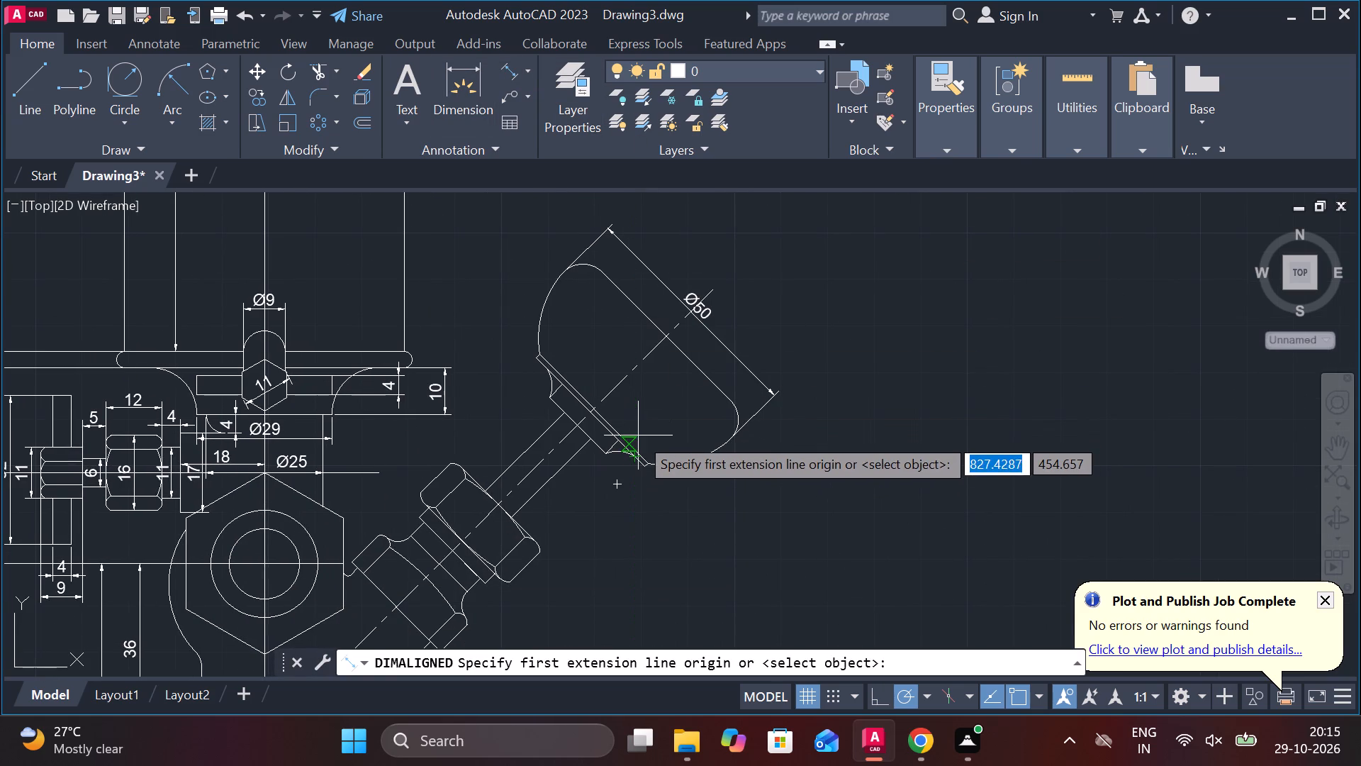
pyautogui.scroll(1, 605, 411)
pyautogui.click(490, 317)
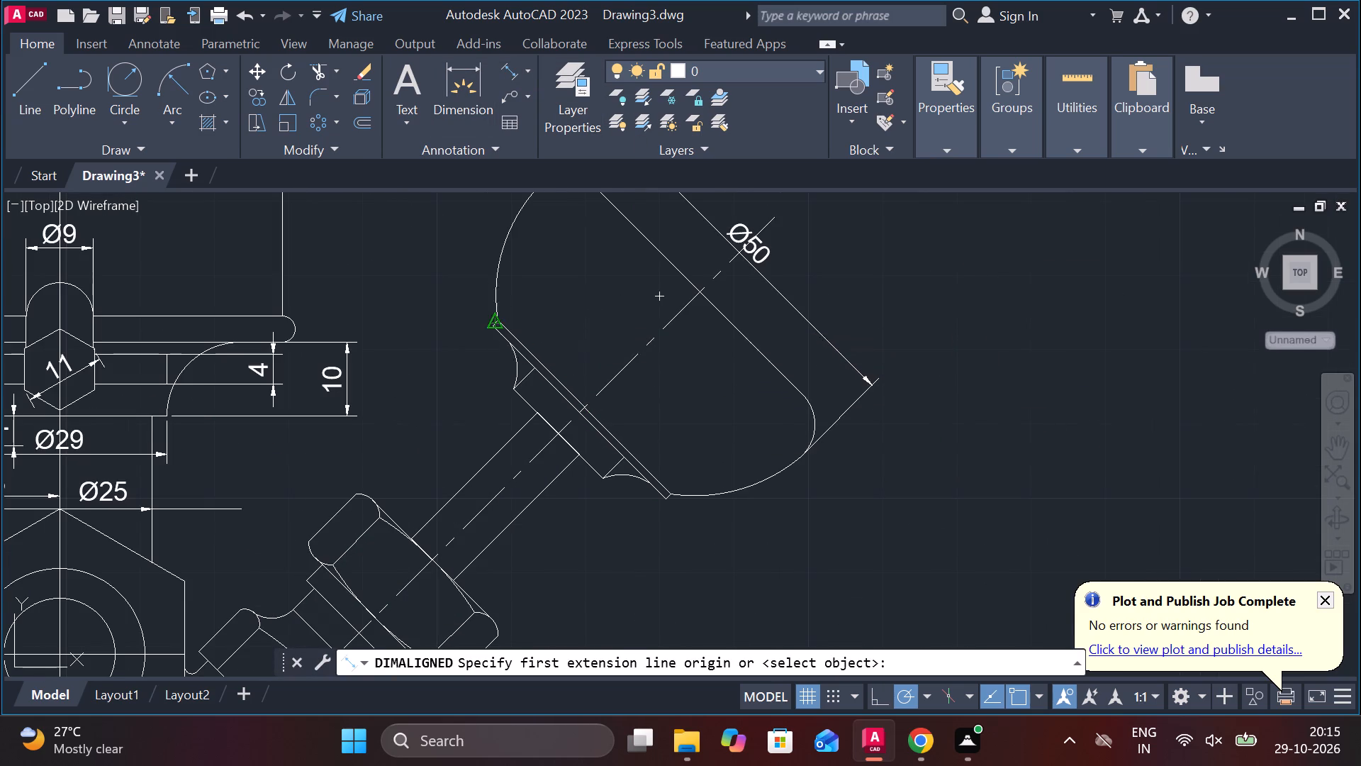
pyautogui.click(673, 498)
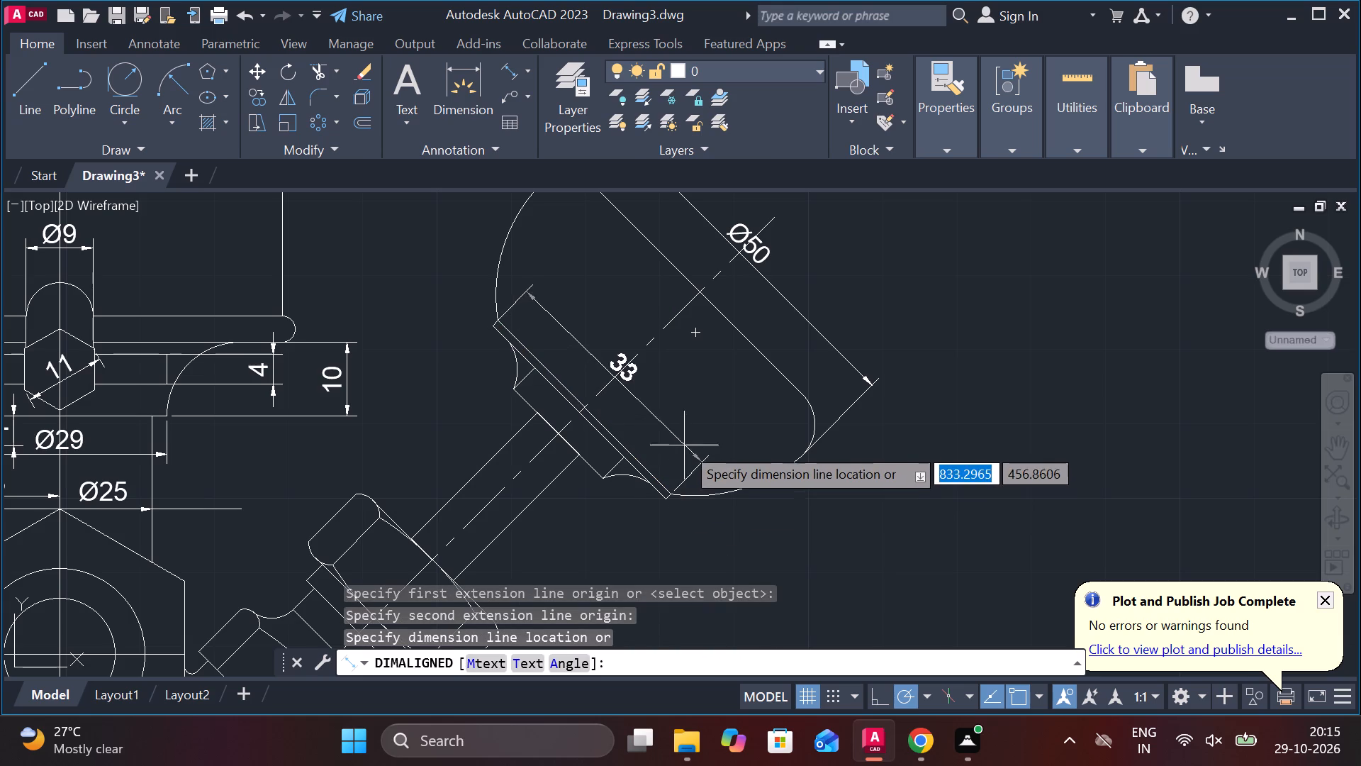
pyautogui.click(718, 427)
# Prefix the base plate's dimension text with a diameter symbol so it reads Ø33.
pyautogui.doubleClick(665, 343)
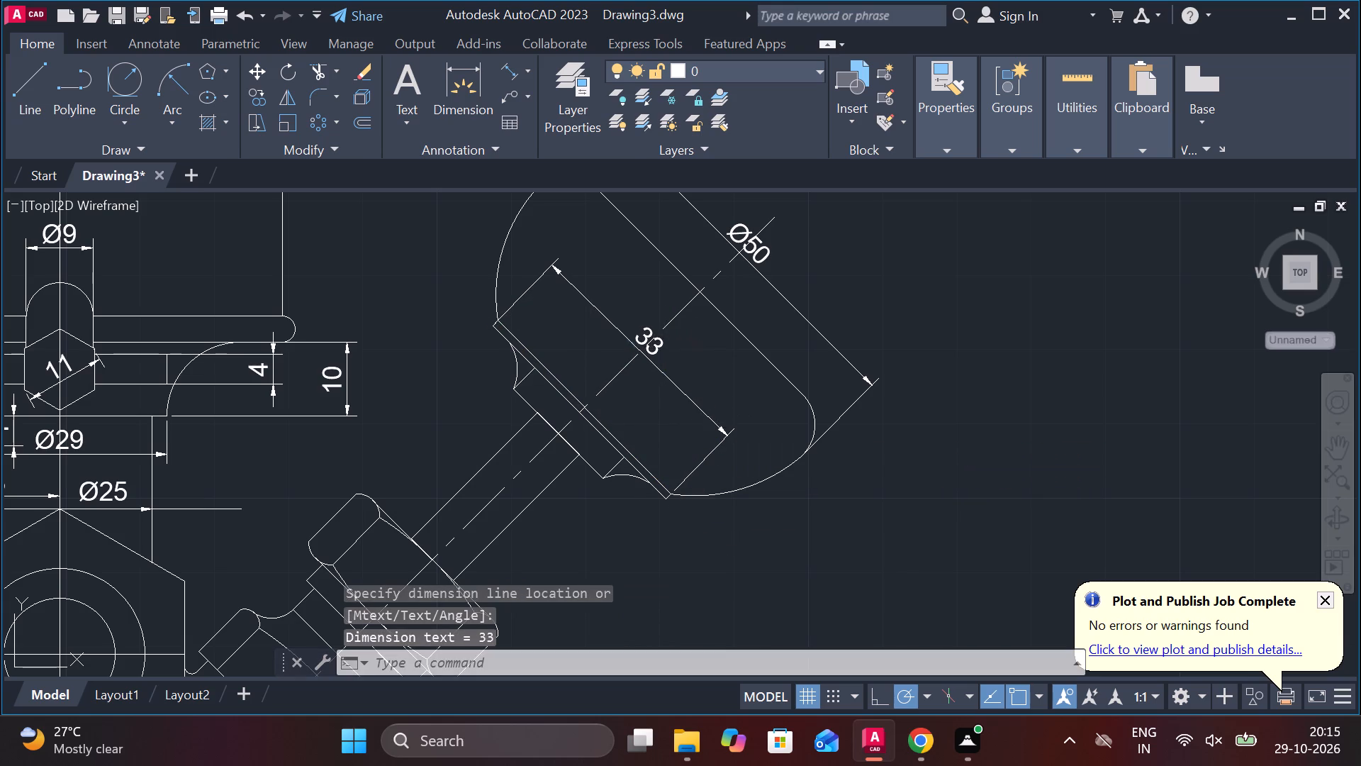
pyautogui.click(907, 116)
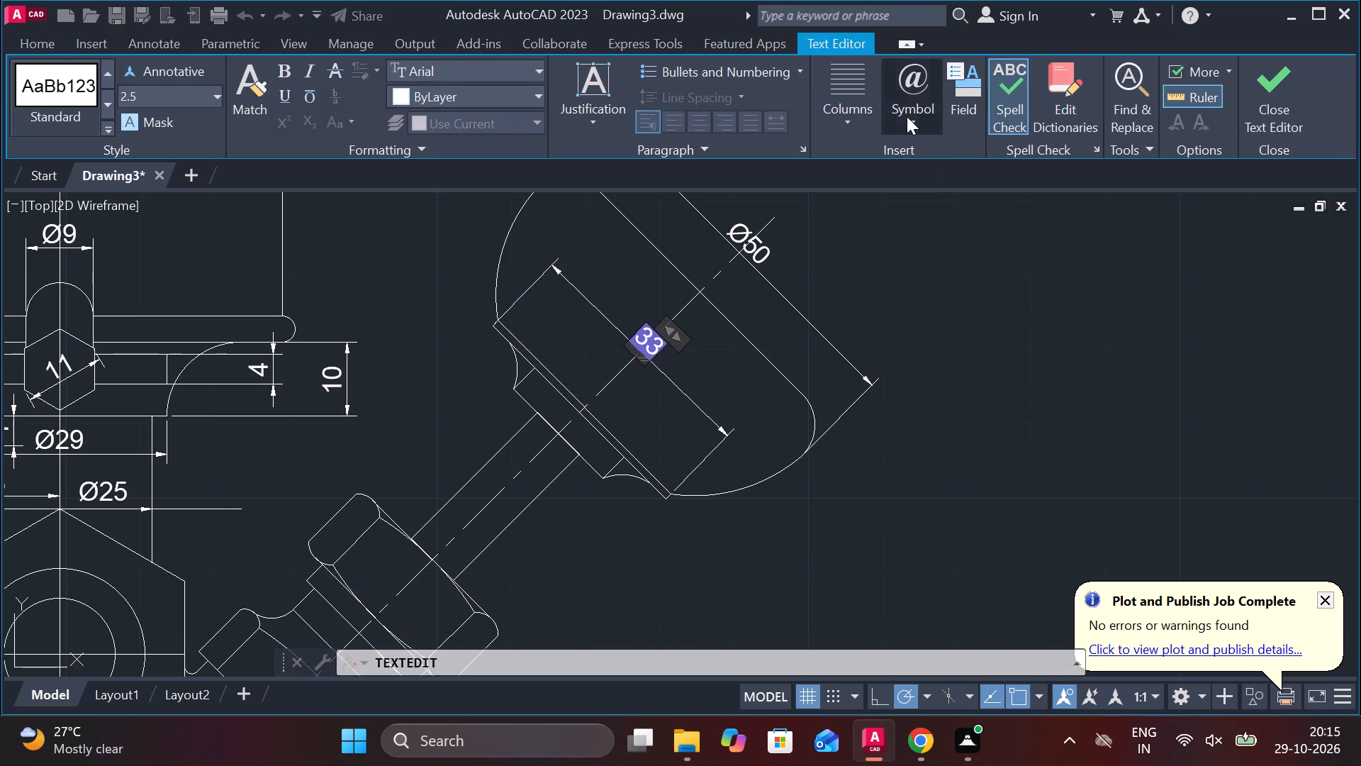
pyautogui.click(947, 211)
pyautogui.click(1246, 99)
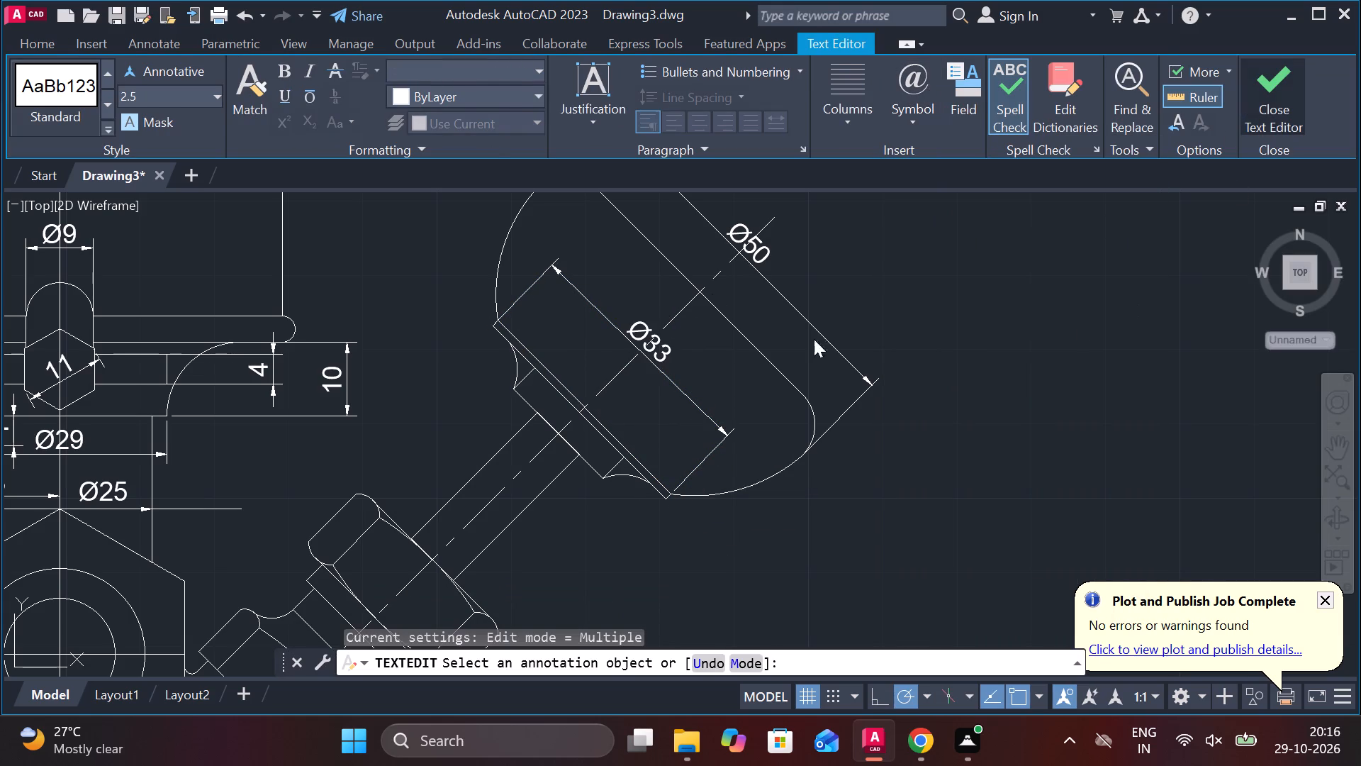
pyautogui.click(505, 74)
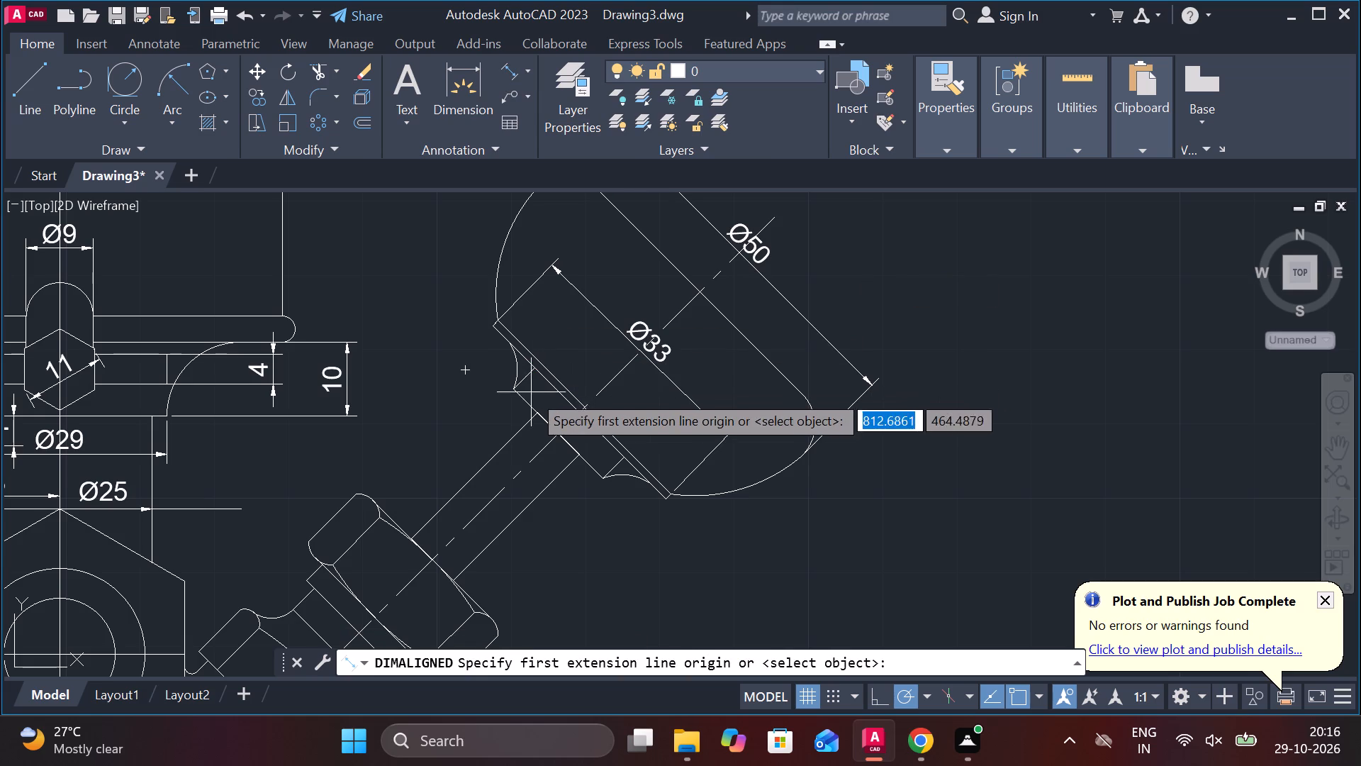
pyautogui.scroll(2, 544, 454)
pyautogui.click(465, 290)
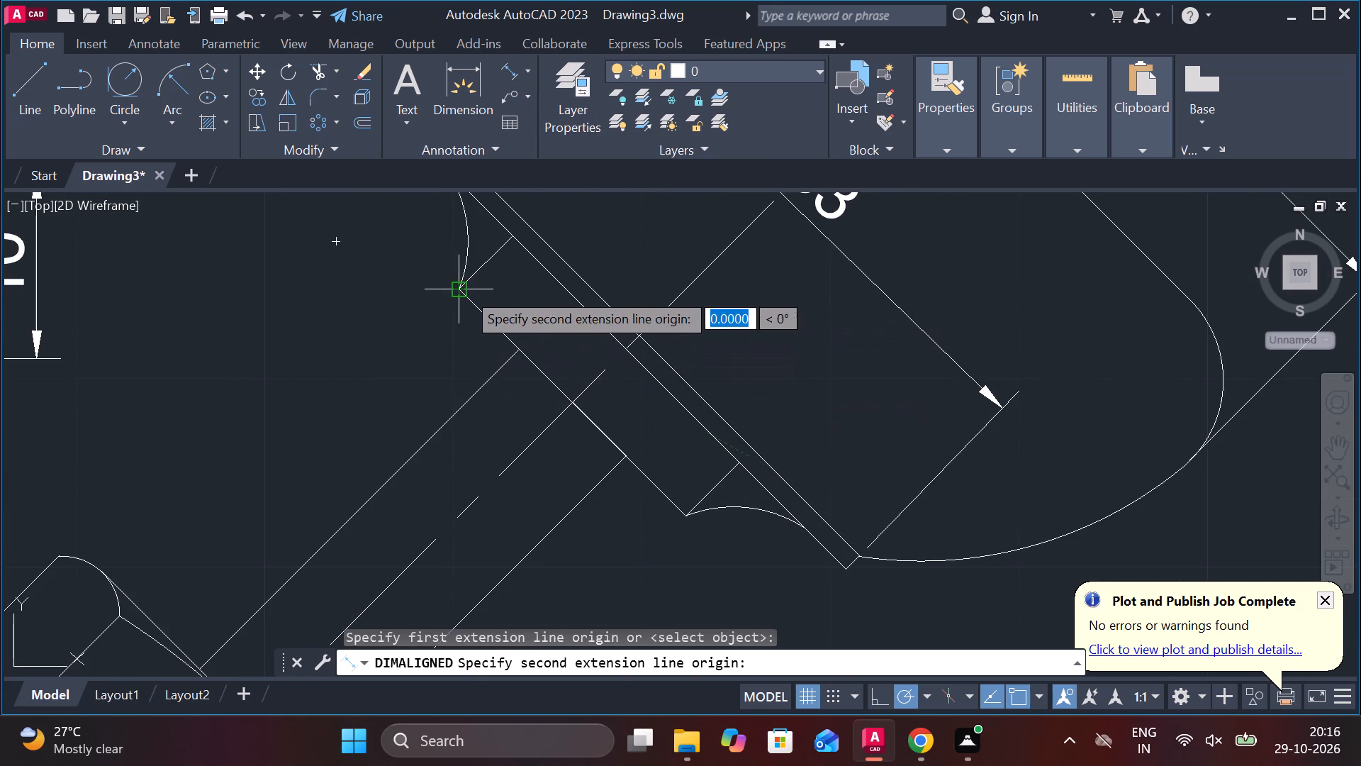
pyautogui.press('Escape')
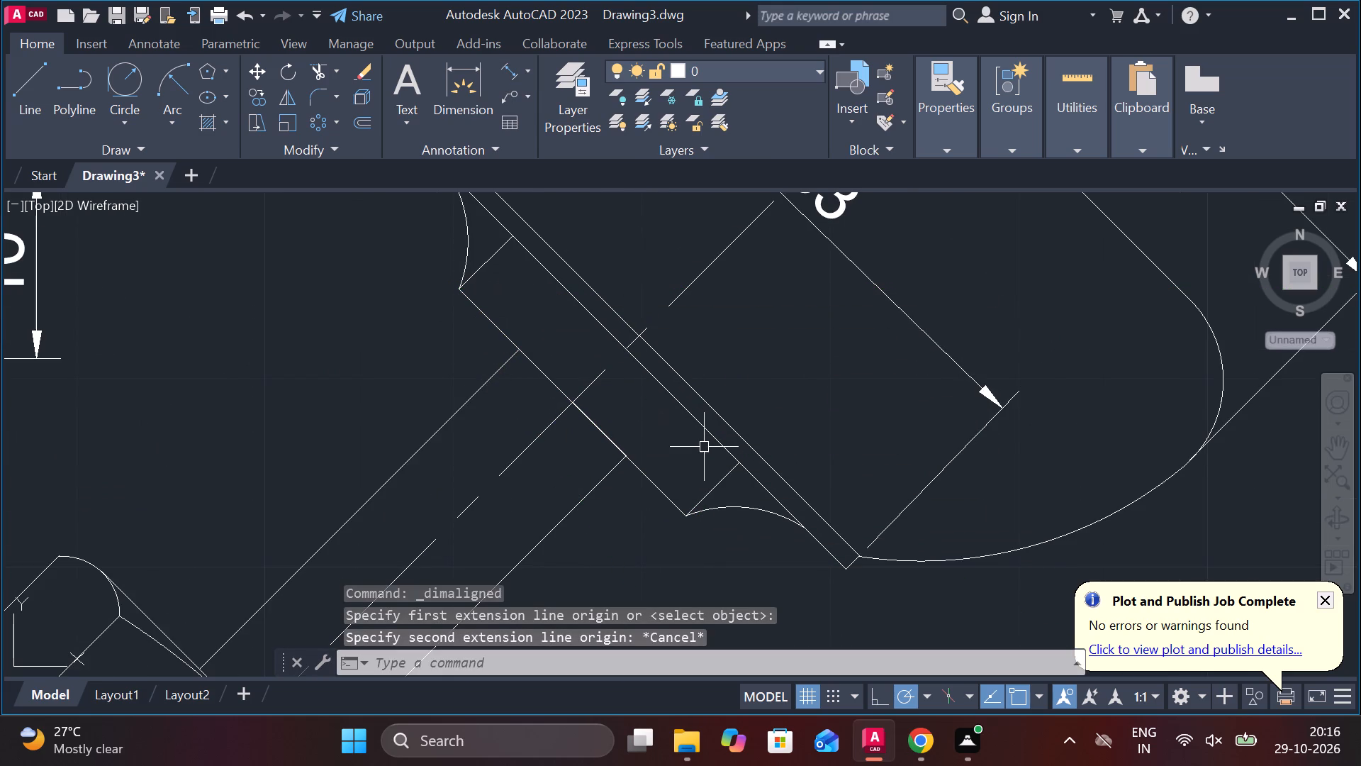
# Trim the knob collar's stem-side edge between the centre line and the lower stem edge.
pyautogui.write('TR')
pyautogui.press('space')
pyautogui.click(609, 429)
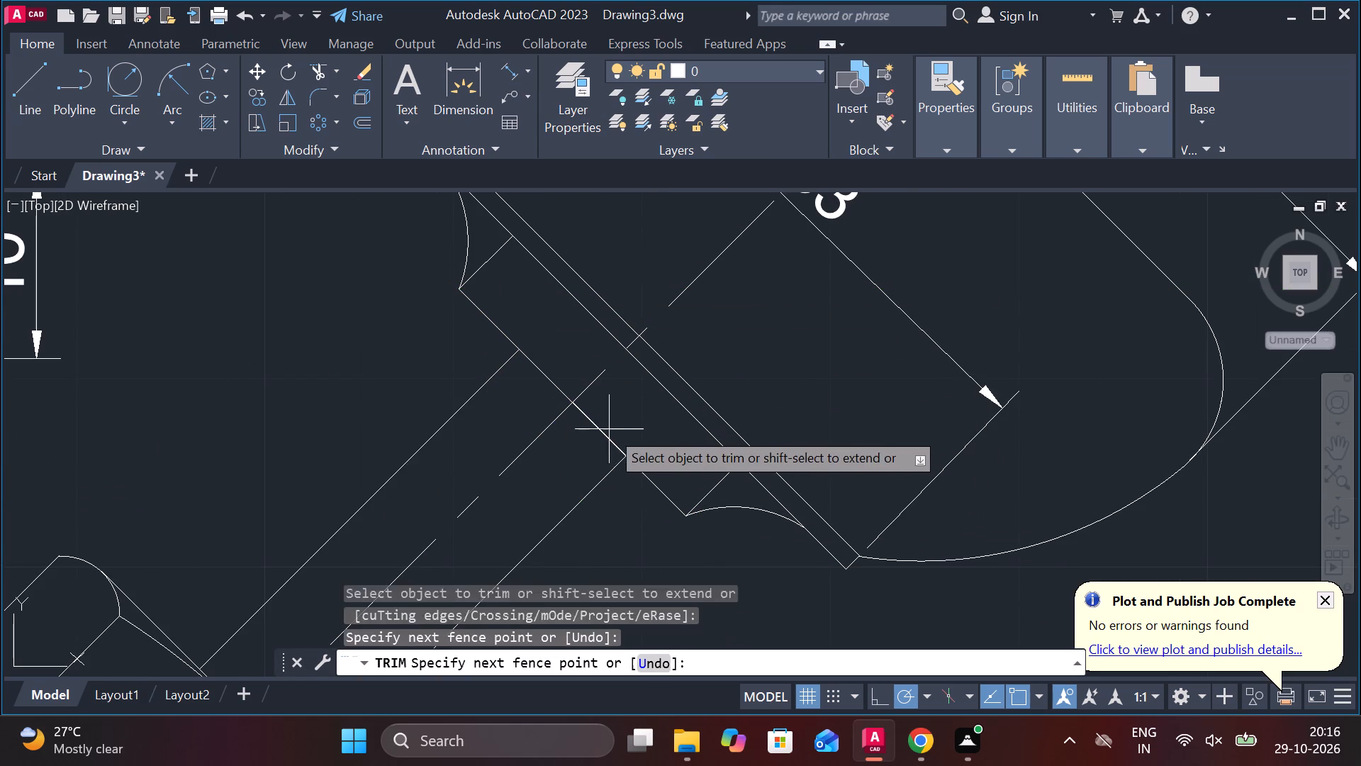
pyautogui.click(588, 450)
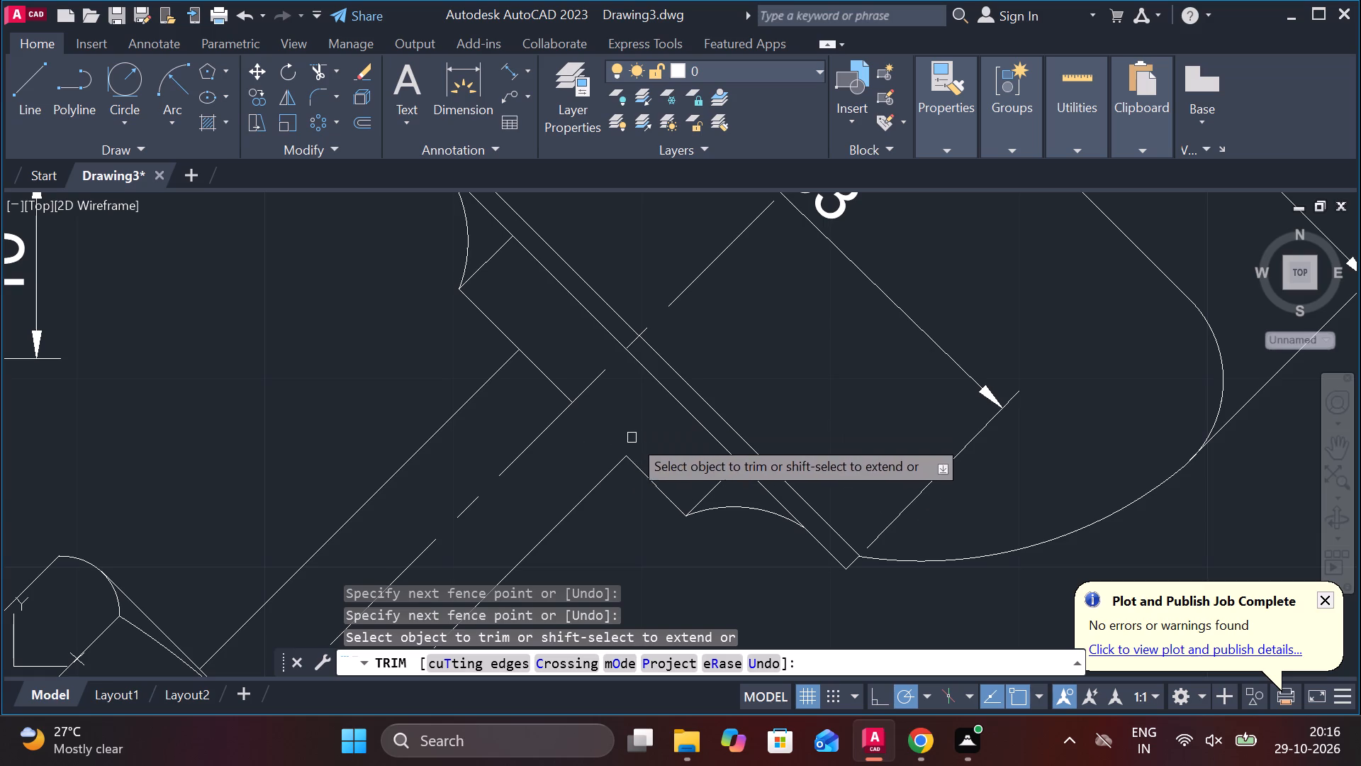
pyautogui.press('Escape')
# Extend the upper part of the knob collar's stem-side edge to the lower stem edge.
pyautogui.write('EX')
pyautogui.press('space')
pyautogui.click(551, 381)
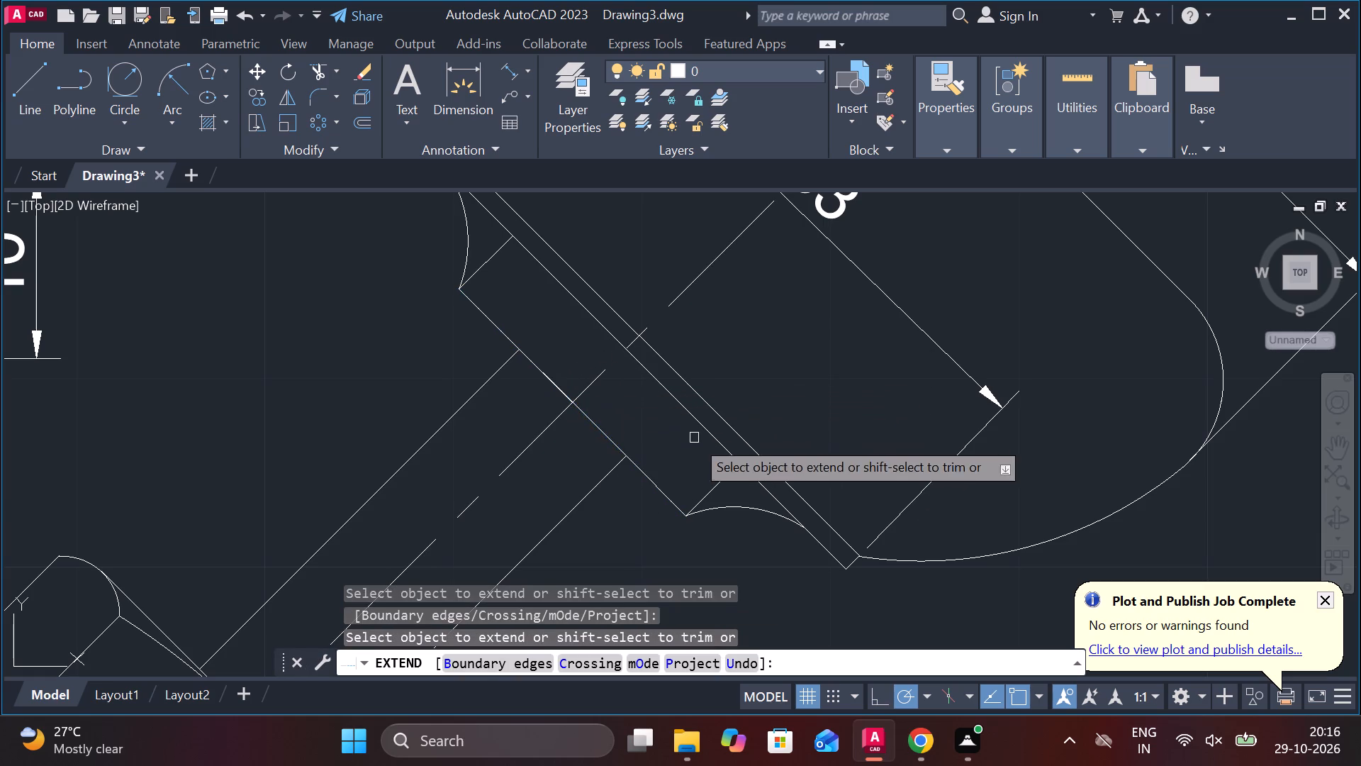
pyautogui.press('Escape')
# Erase the long collar edge line and the short overlapping segment between the upper stem edge and centre line.
pyautogui.click(562, 389)
pyautogui.scroll(1, 562, 389)
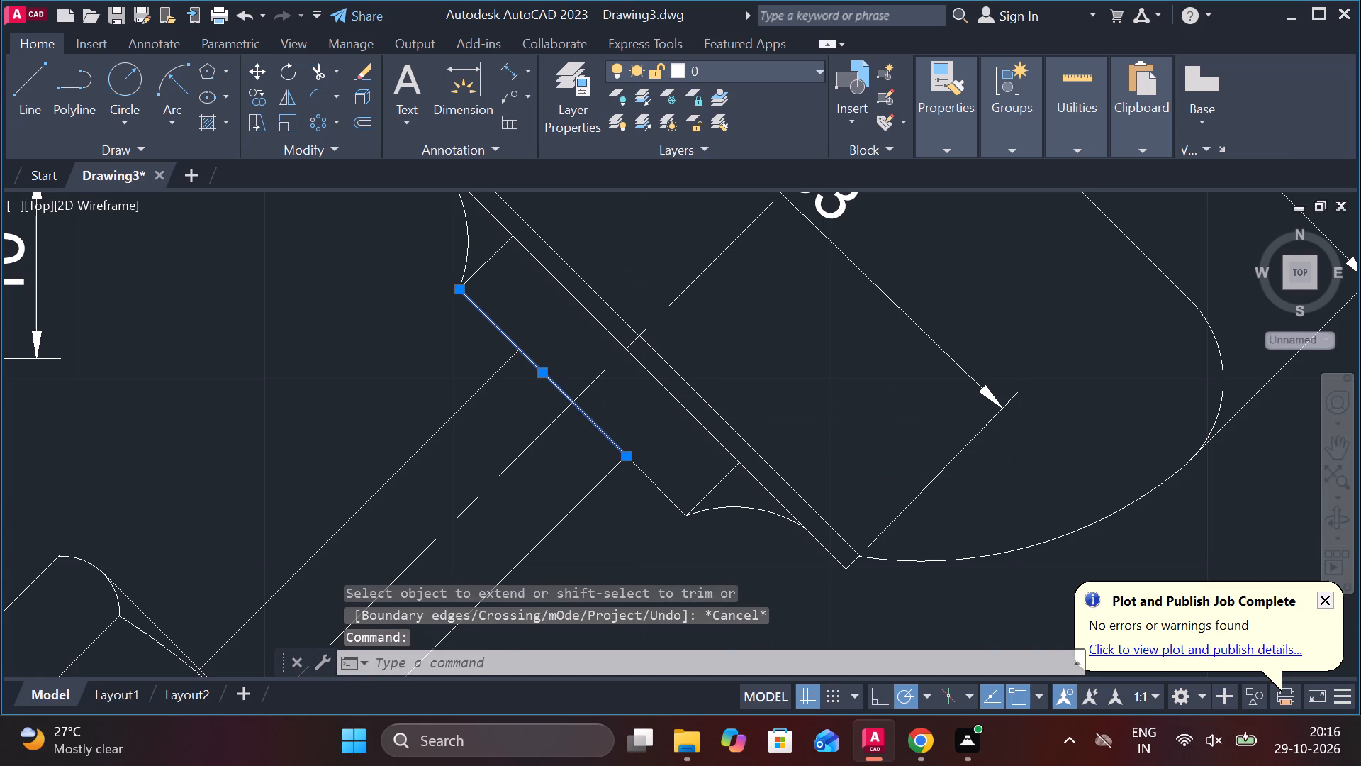
pyautogui.write('E')
pyautogui.press('space')
pyautogui.scroll(-1, 702, 440)
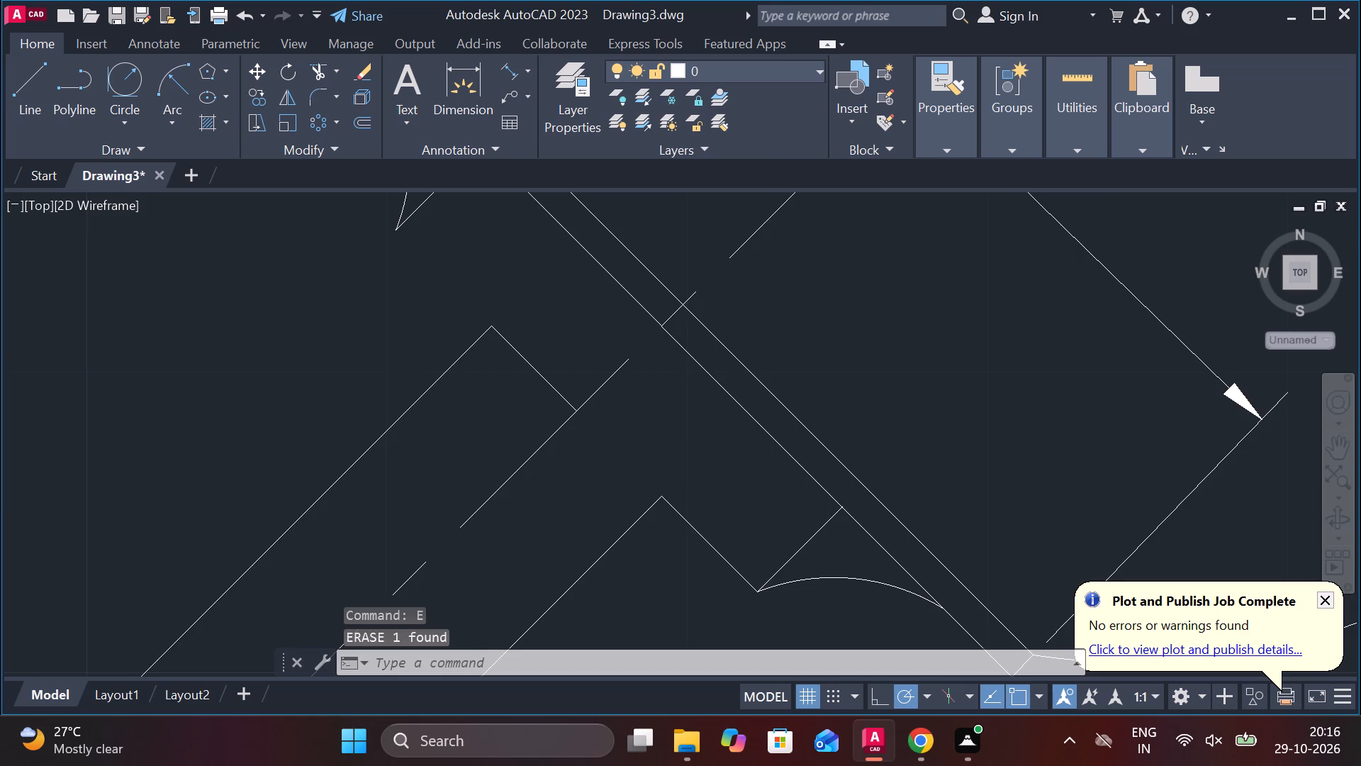
pyautogui.click(598, 399)
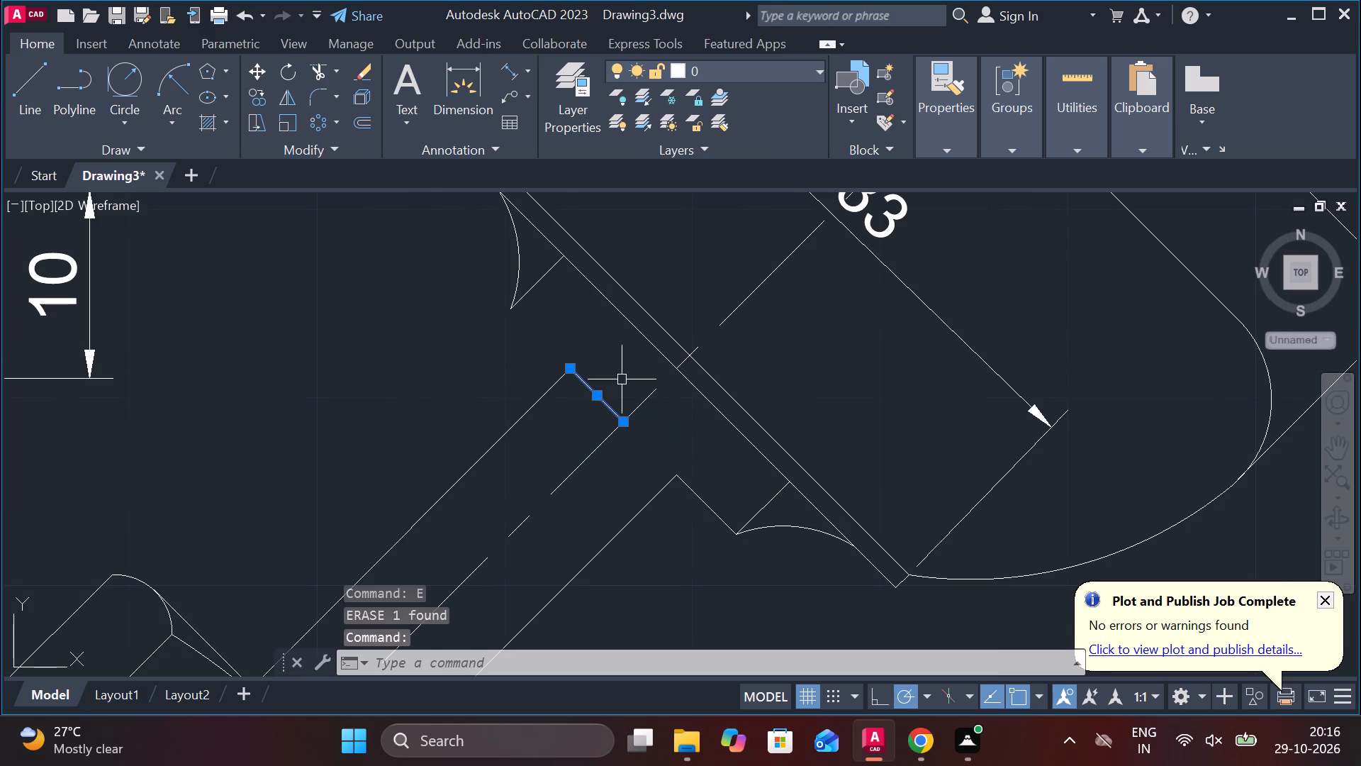
pyautogui.press('e')
pyautogui.press('space')
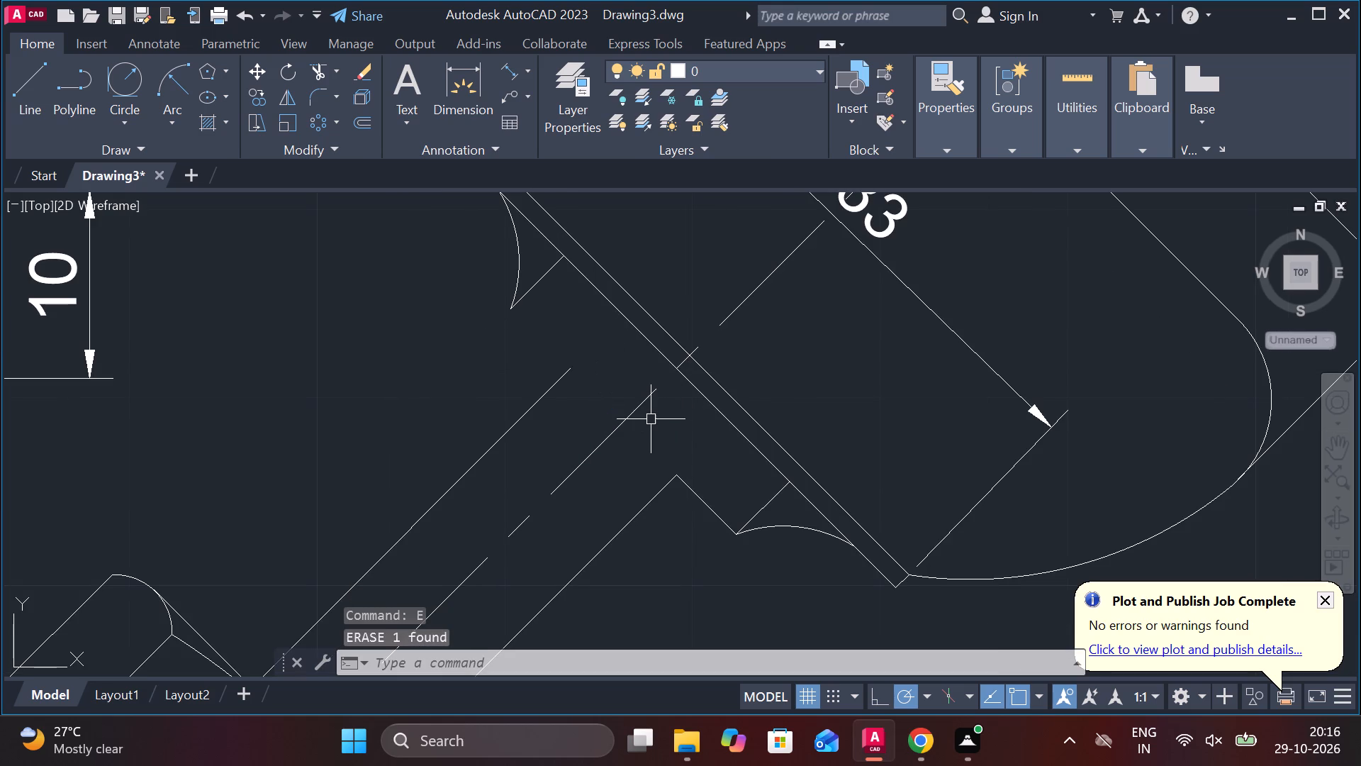
# Extend the collar's remaining lower edge segment across the stem to the collar's upper corner.
pyautogui.press('Escape')
pyautogui.write('EX')
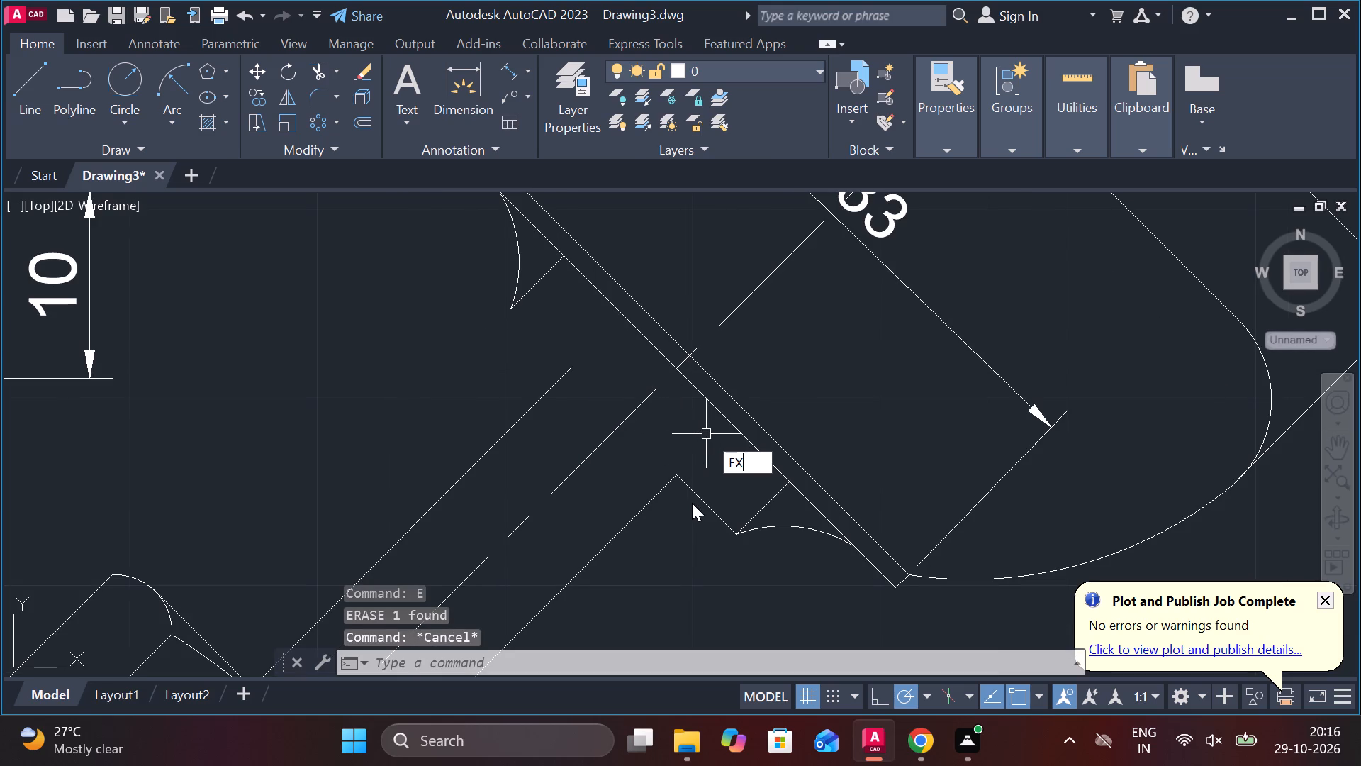
pyautogui.press('space')
pyautogui.click(693, 491)
pyautogui.click(662, 453)
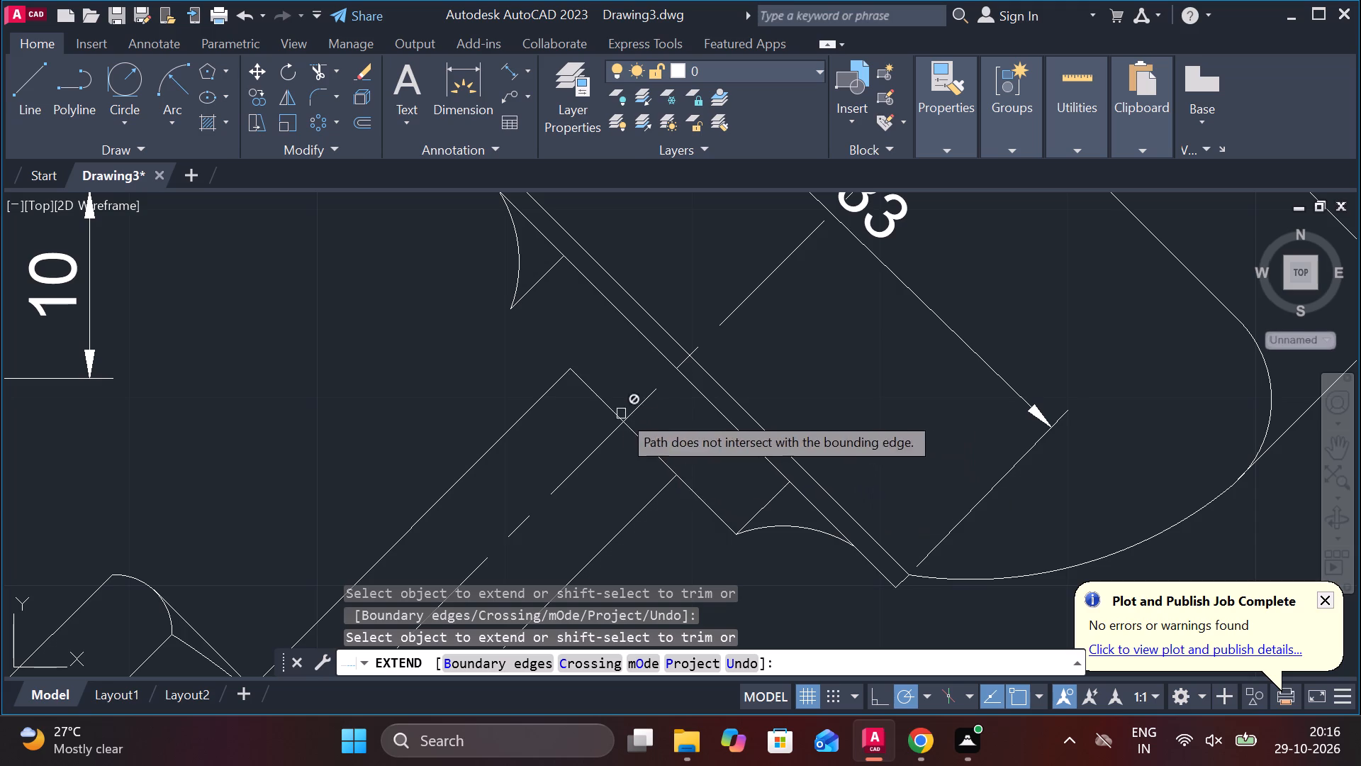
pyautogui.click(607, 409)
pyautogui.press('Escape')
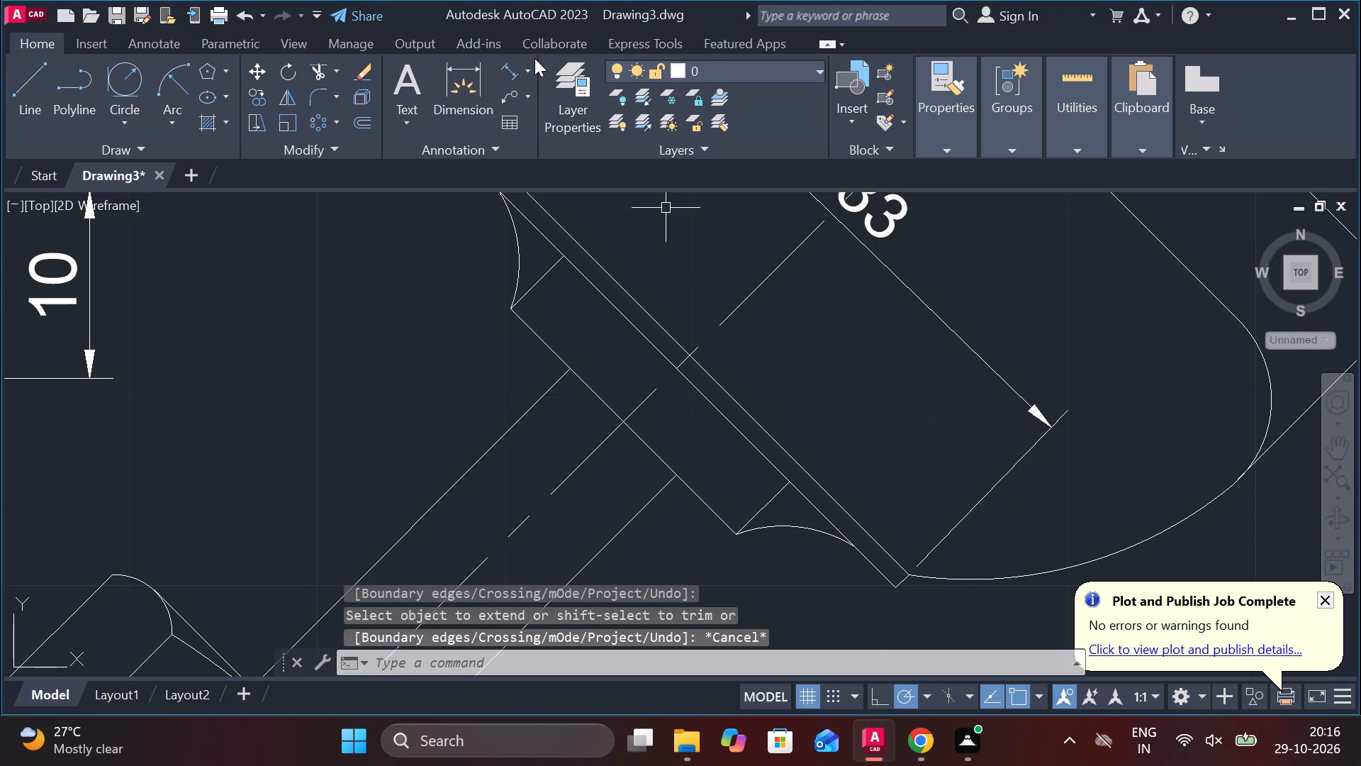
# Add an aligned dimension across the knob collar's stem-side edge and put a diameter symbol before its value.
pyautogui.click(504, 70)
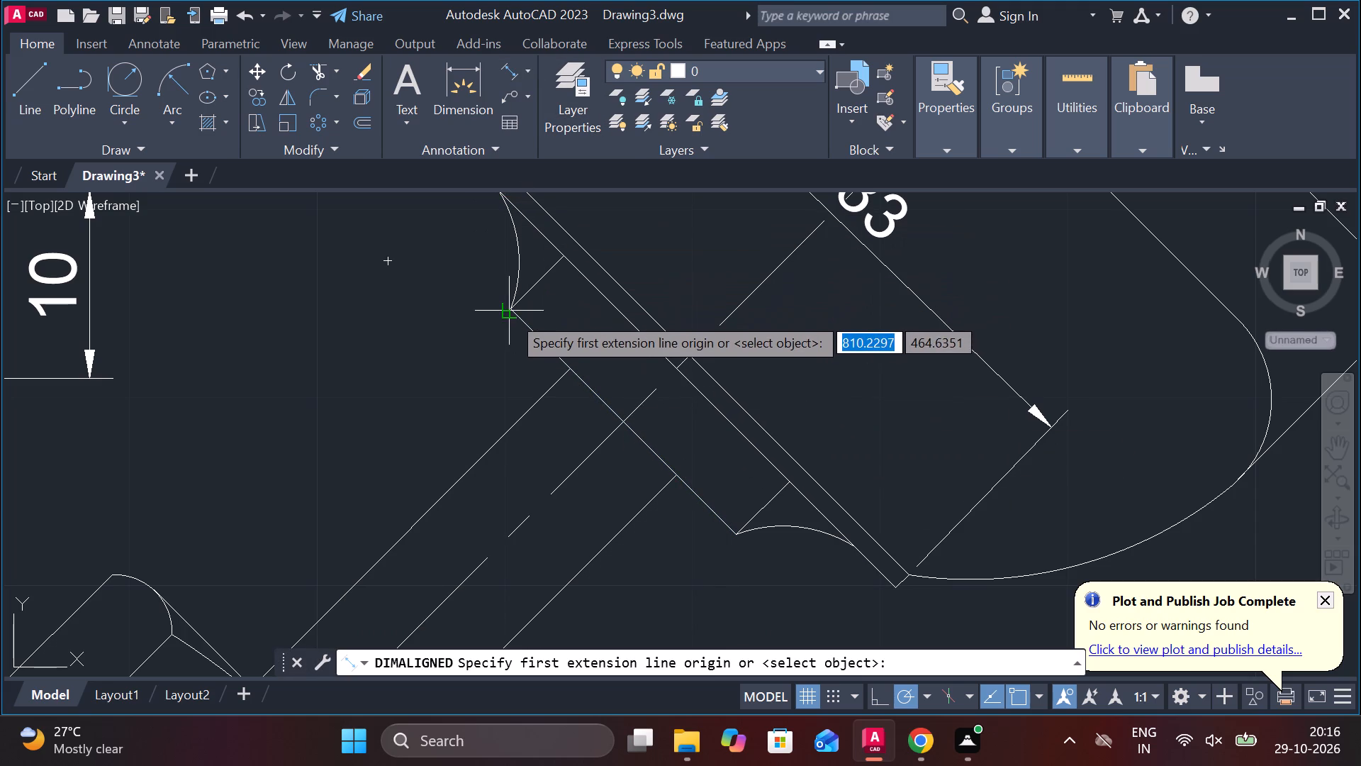
pyautogui.click(512, 309)
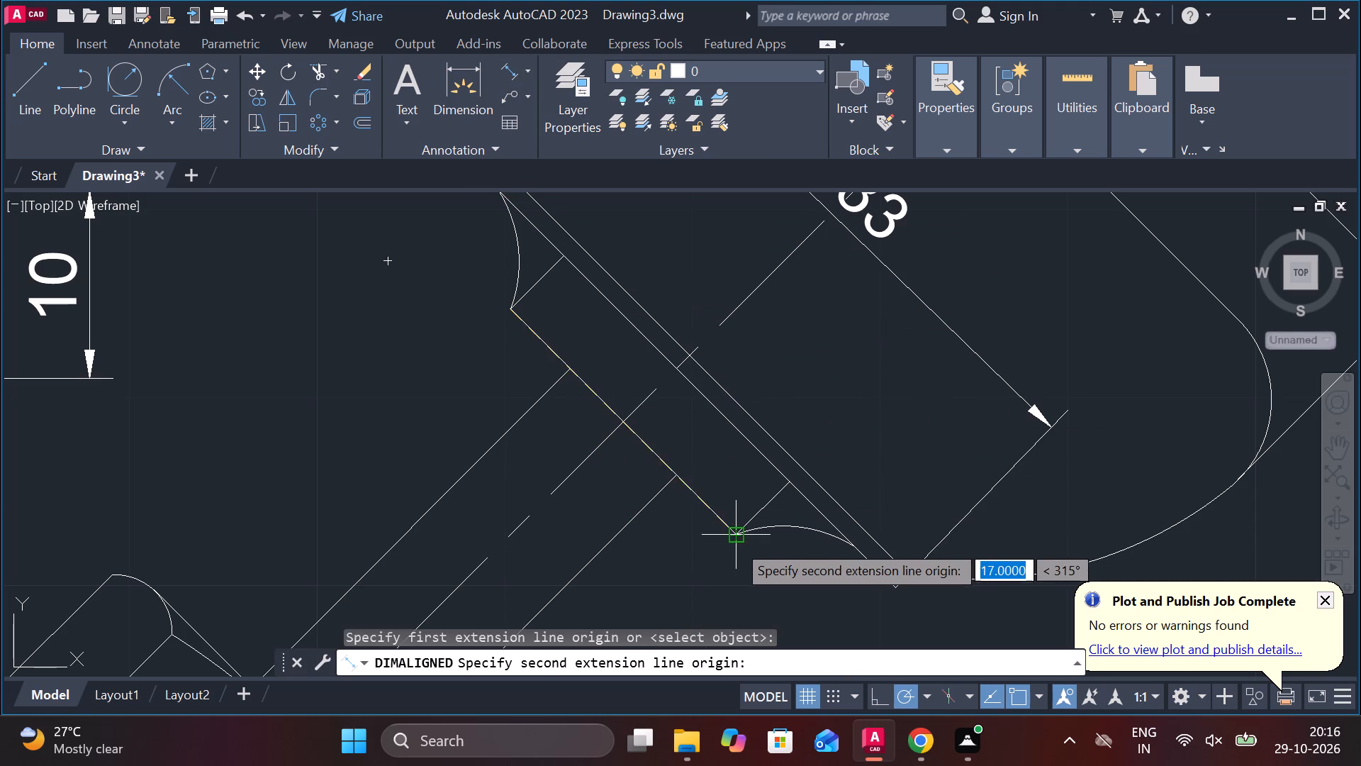
pyautogui.click(735, 542)
pyautogui.moveTo(708, 491); pyautogui.dragTo(756, 394, button='middle')
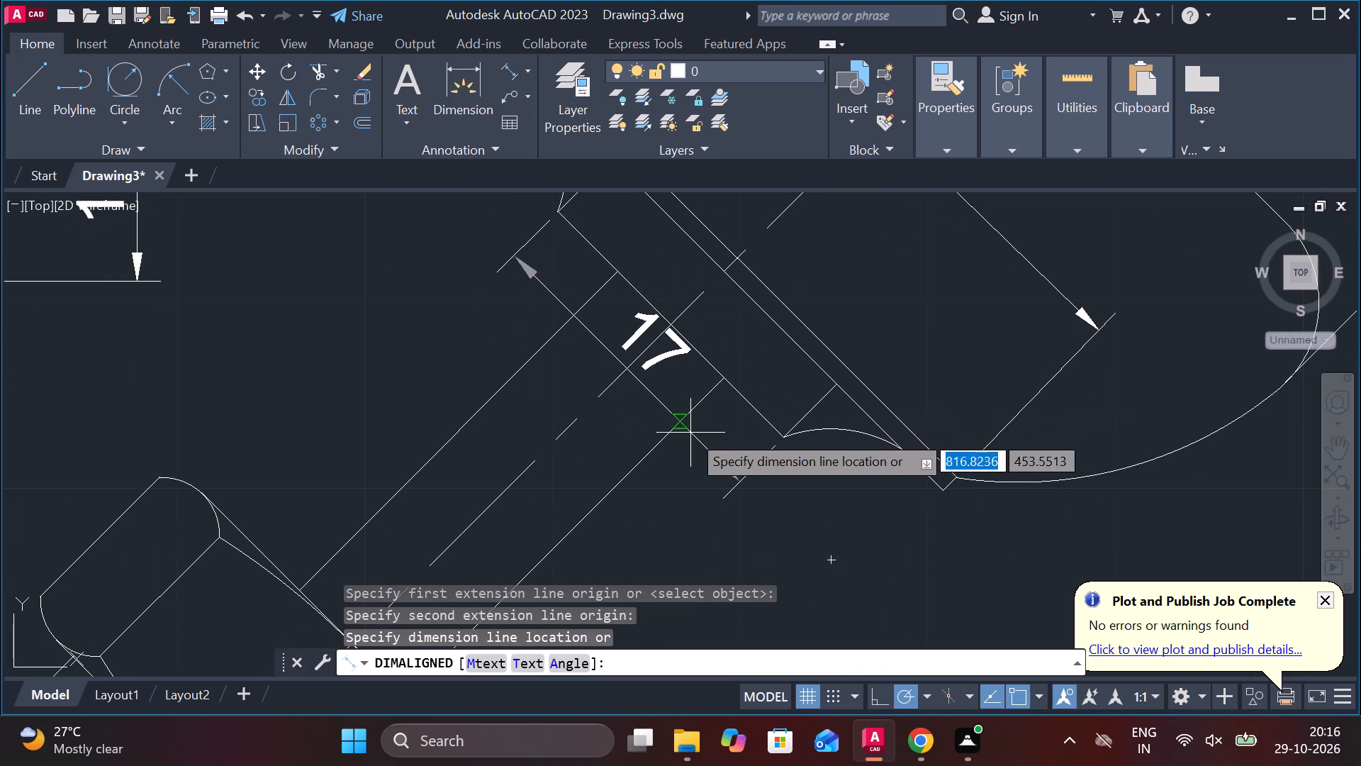
pyautogui.click(674, 440)
pyautogui.doubleClick(660, 362)
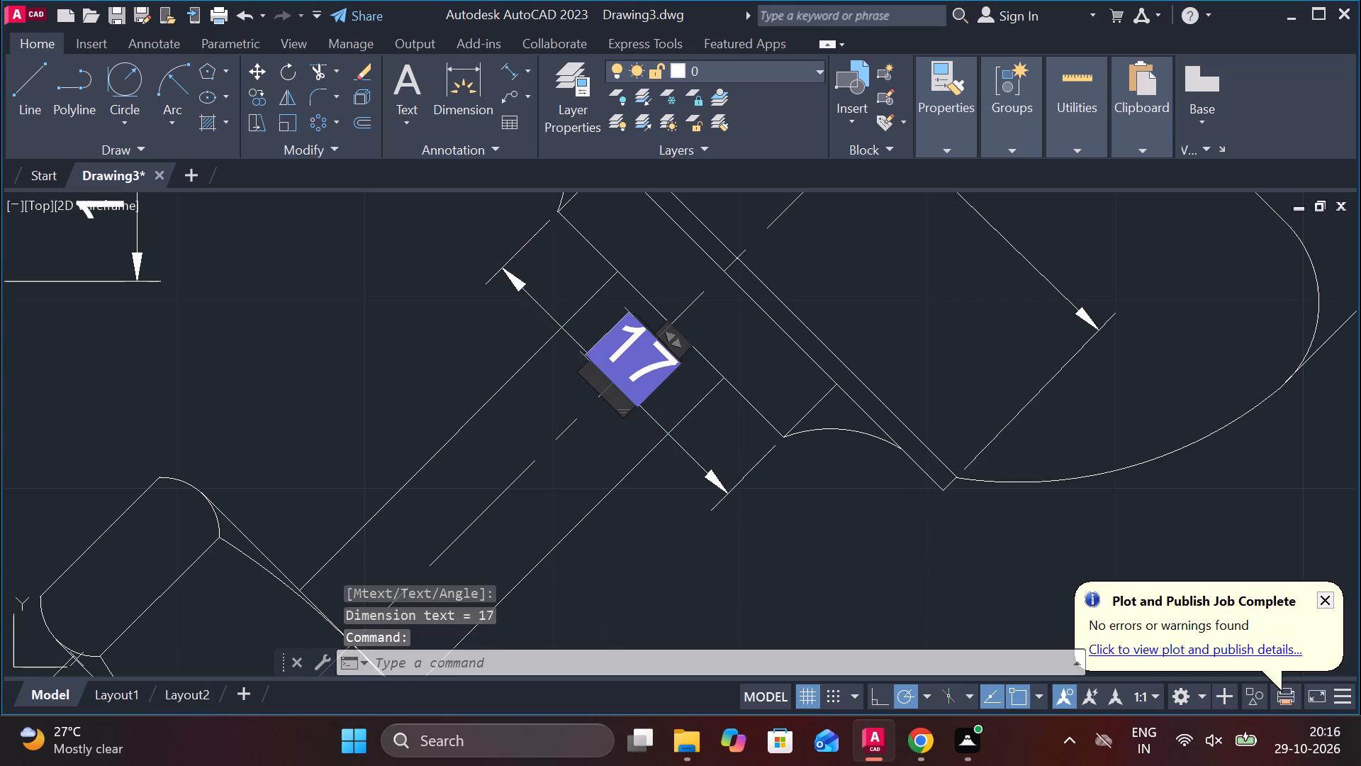
pyautogui.click(921, 125)
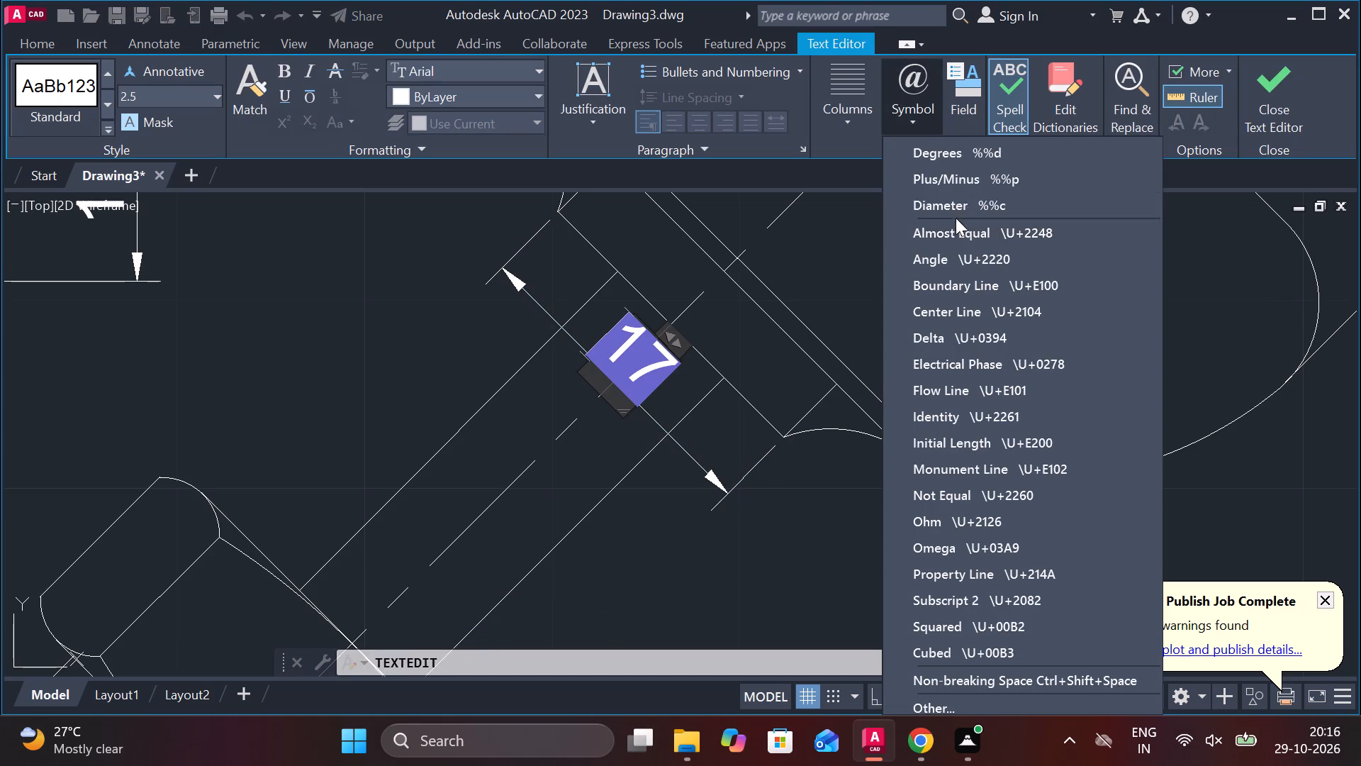
pyautogui.click(954, 201)
pyautogui.click(1245, 84)
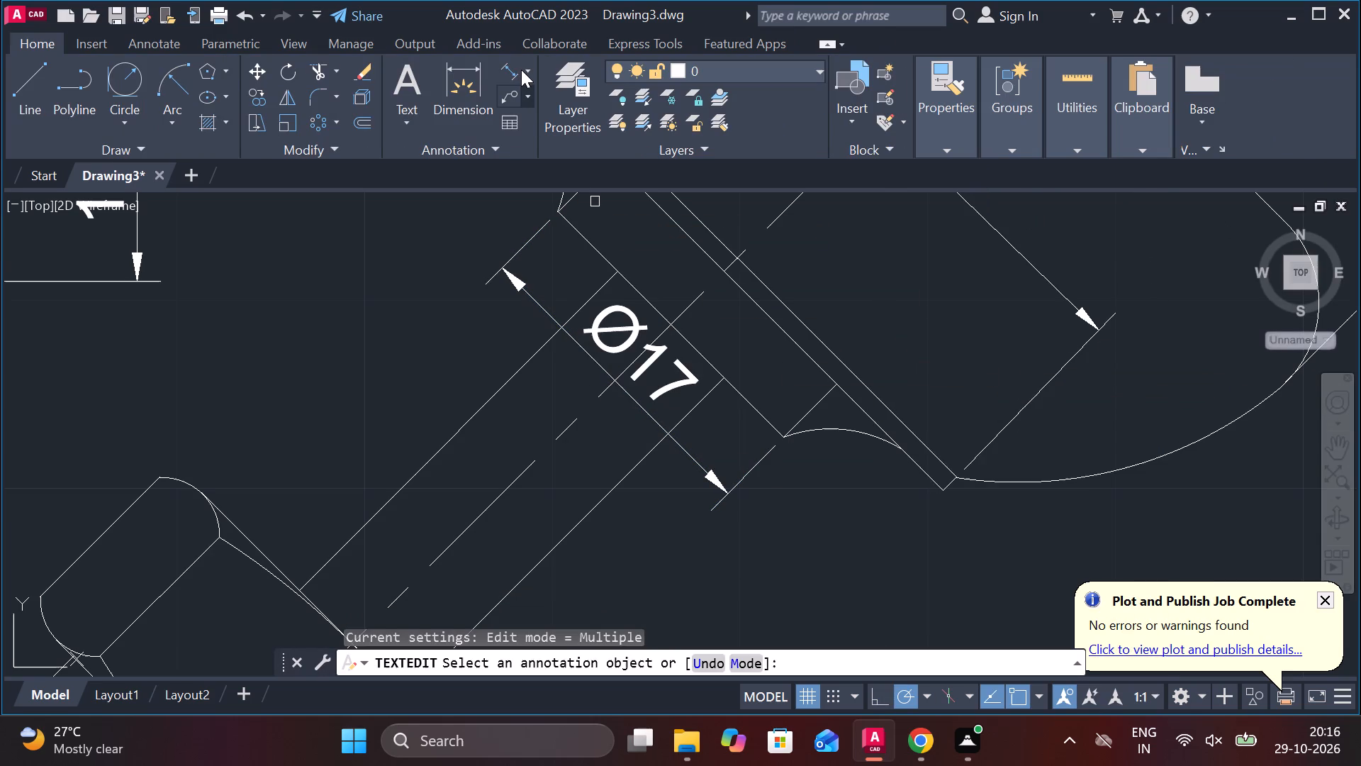
# Add an aligned dimension across the stem's width, between its two long edges just below the collar dimension.
pyautogui.click(520, 71)
pyautogui.moveTo(588, 411); pyautogui.dragTo(656, 333, button='middle')
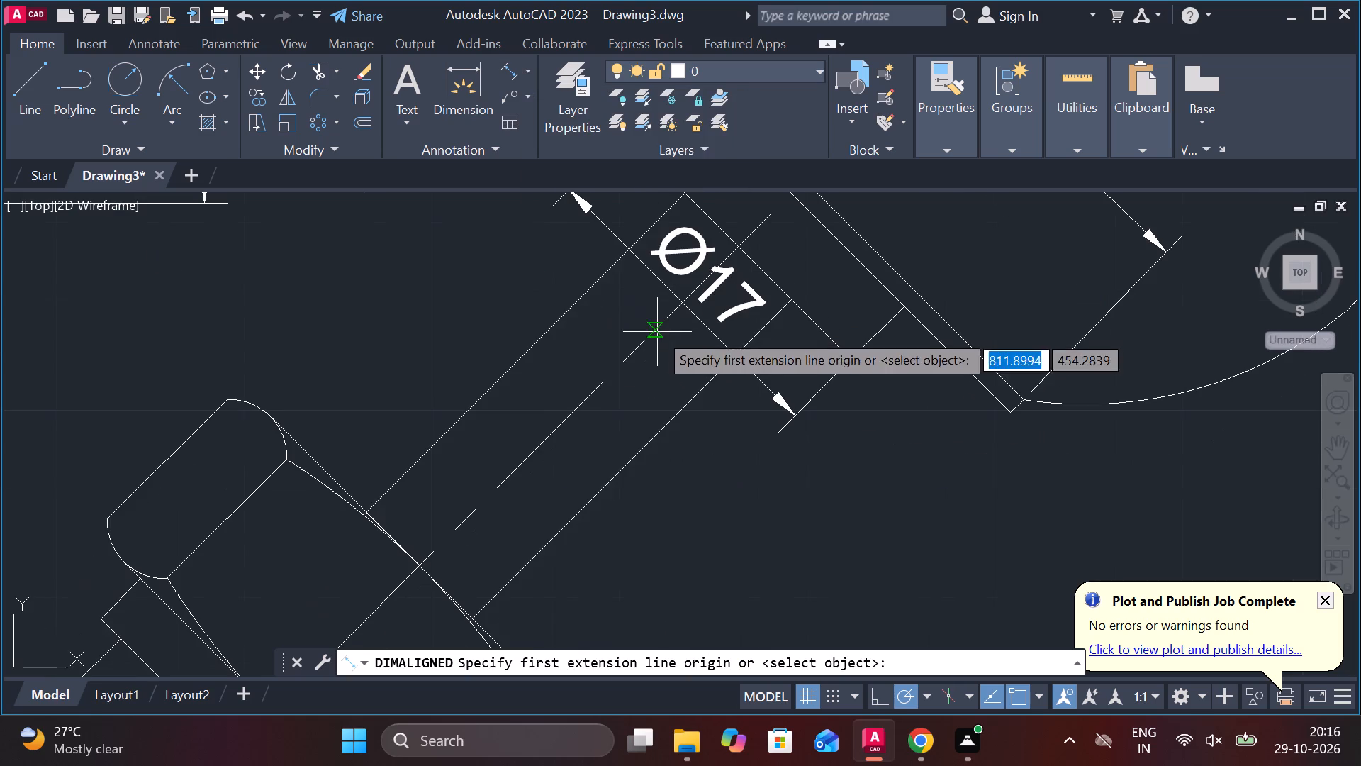
pyautogui.click(573, 304)
pyautogui.click(671, 415)
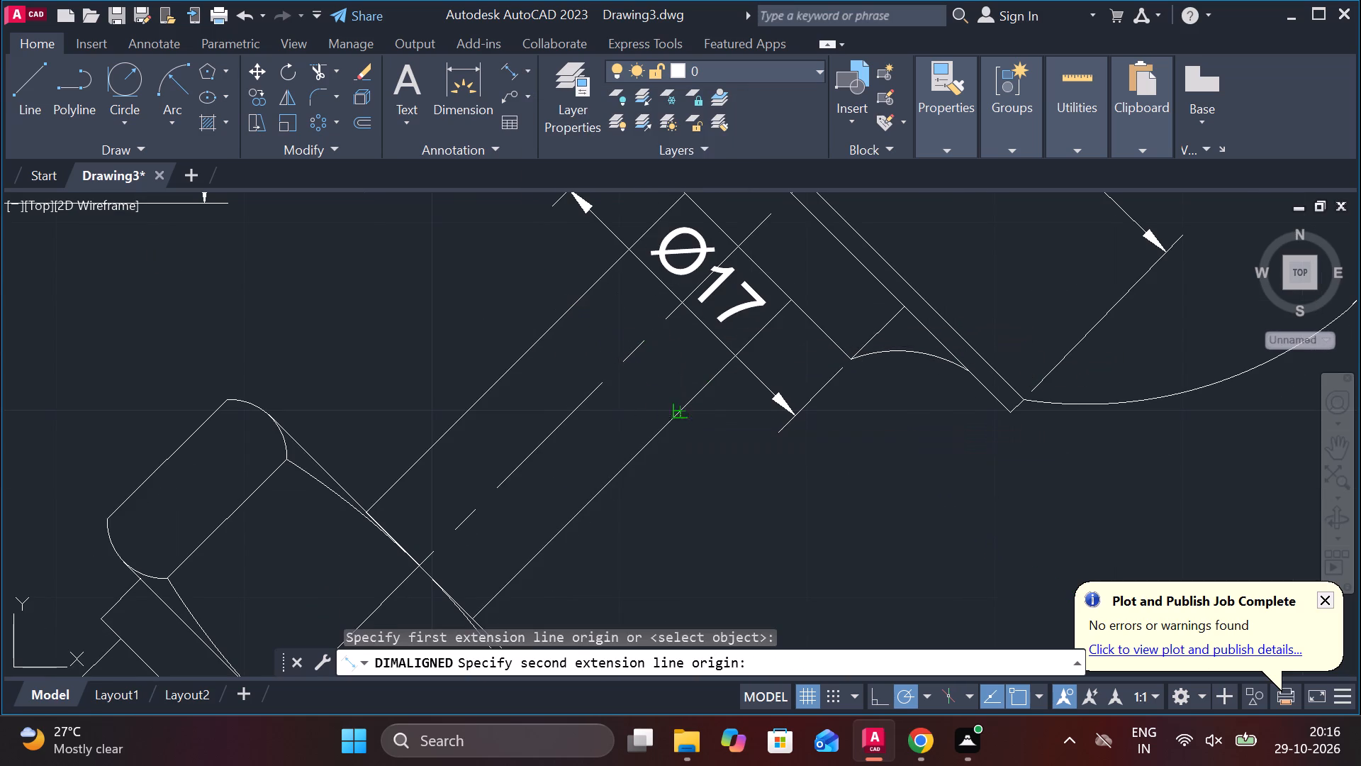
pyautogui.click(627, 378)
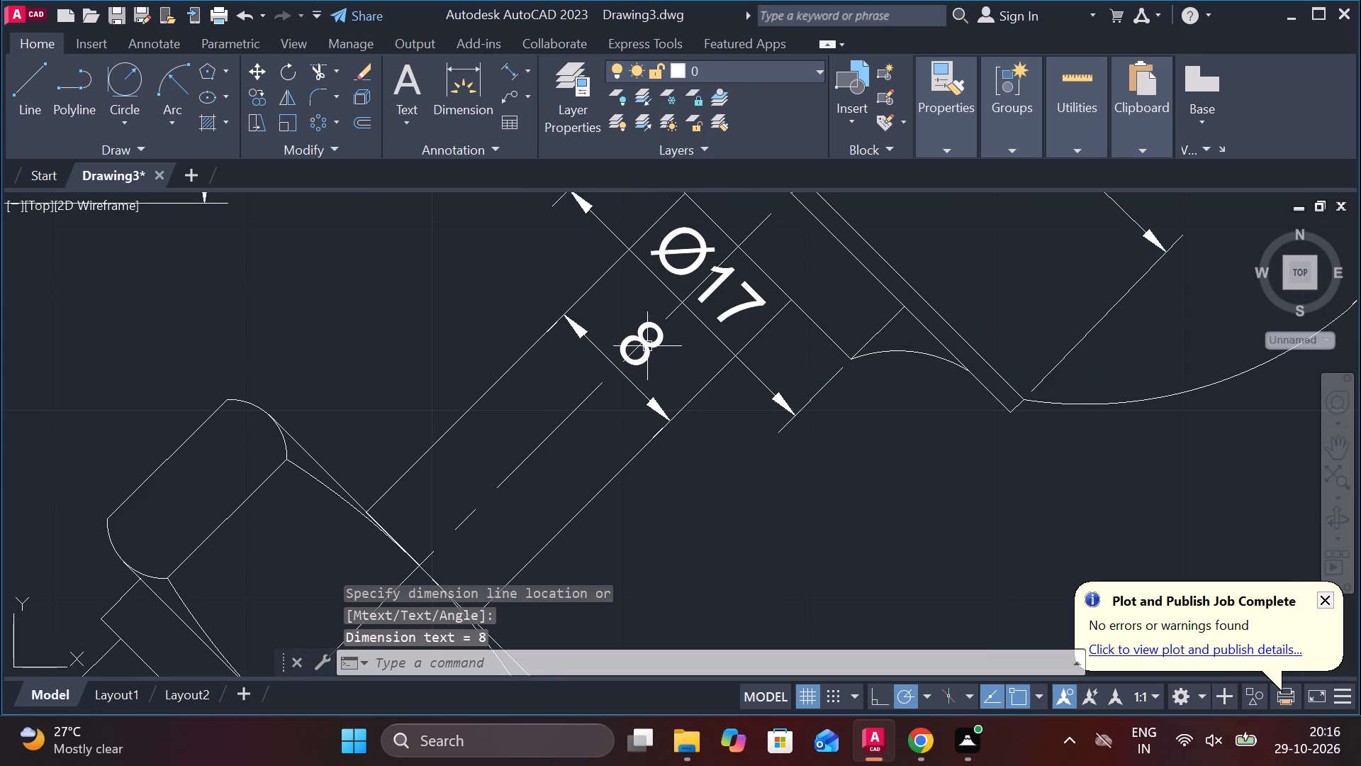
# Replace the stem width dimension's text with Ø8.
pyautogui.tripleClick(647, 346)
pyautogui.click(922, 121)
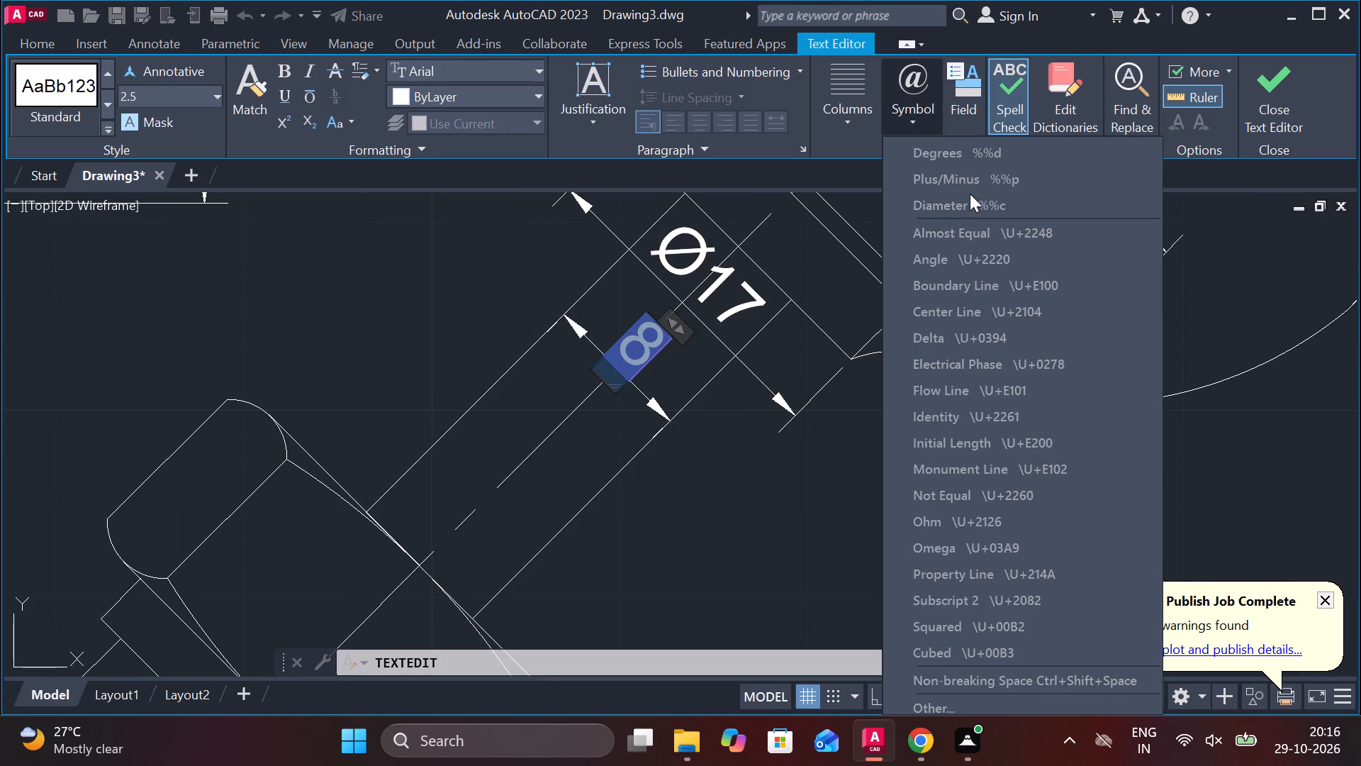
pyautogui.click(947, 205)
pyautogui.click(1275, 109)
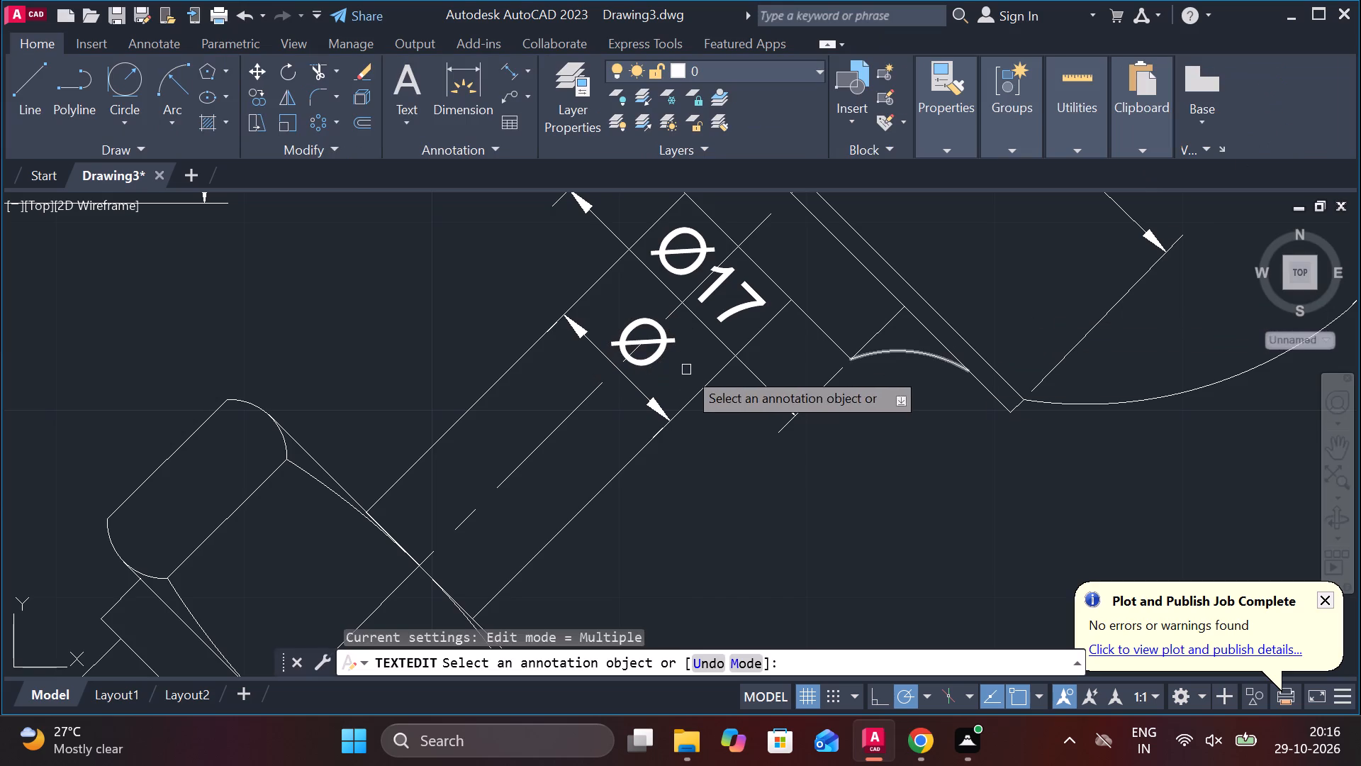
pyautogui.doubleClick(648, 350)
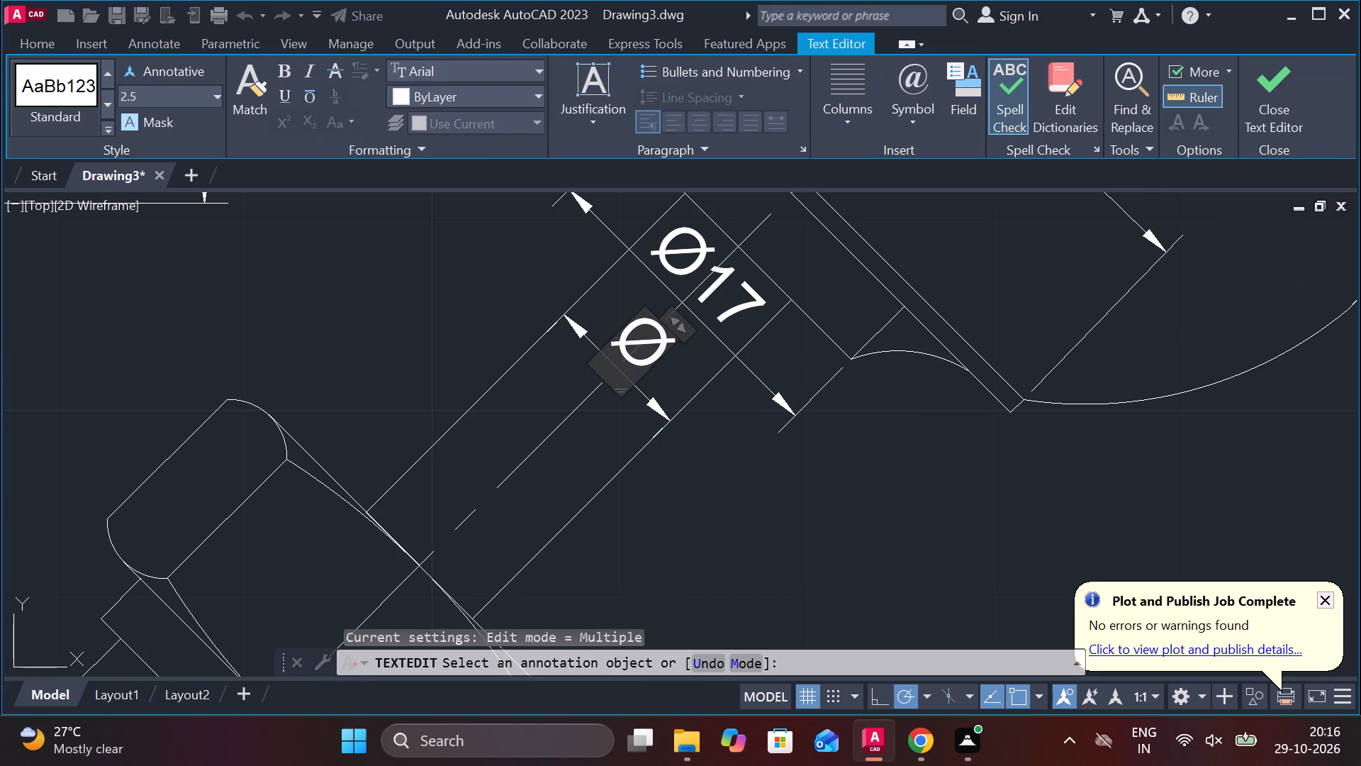
pyautogui.press('Right')
pyautogui.press('8')
pyautogui.click(1268, 104)
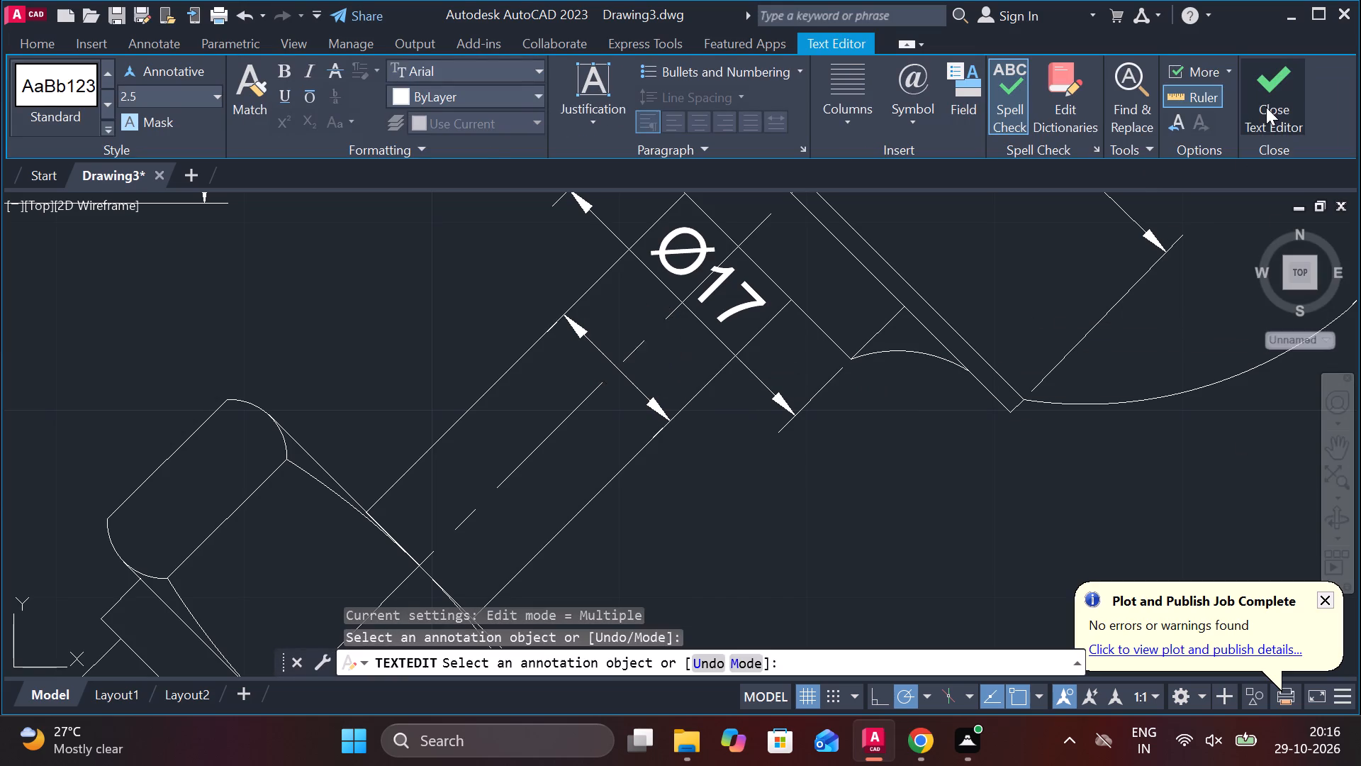
pyautogui.scroll(-1, 814, 510)
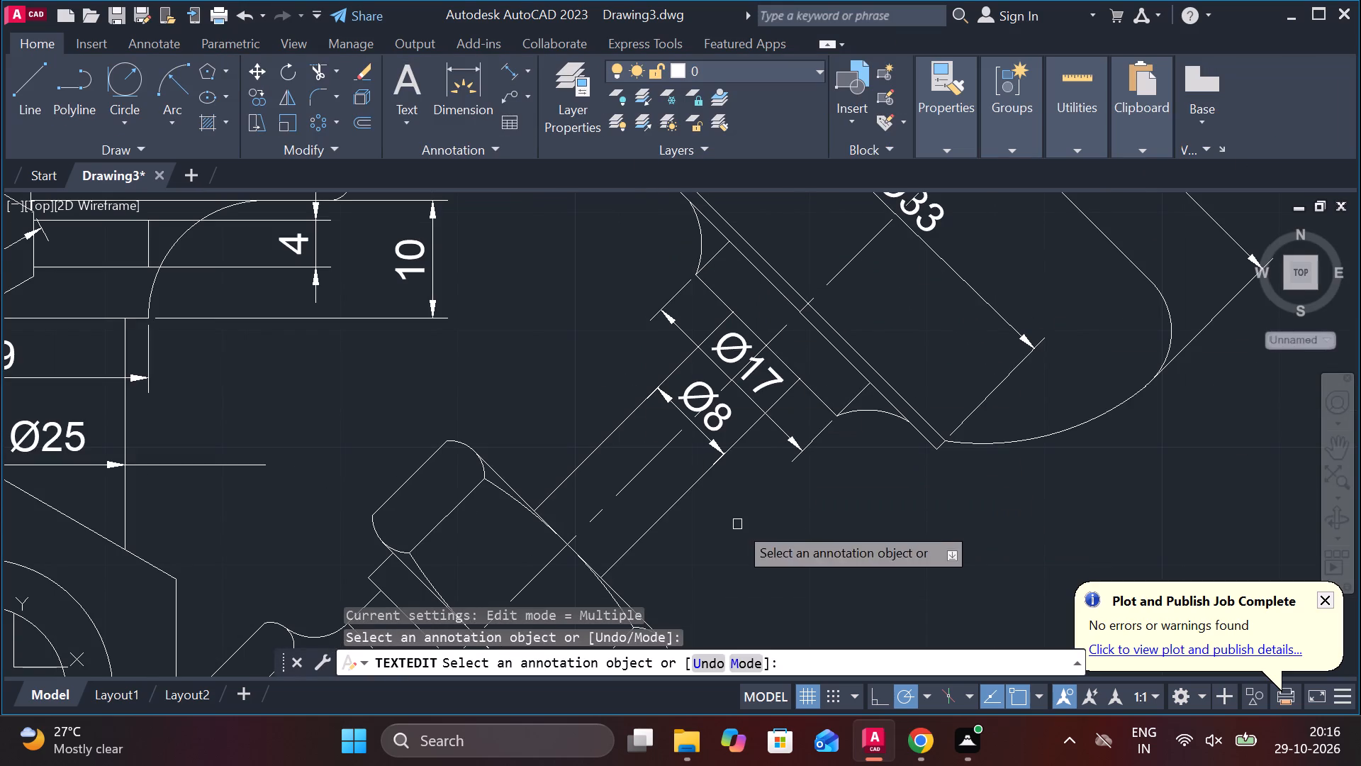
pyautogui.press('Escape')
# Add an aligned dimension for the knob's straight side, from the thin rim to where the end curve starts, placed outside the knob.
pyautogui.click(511, 70)
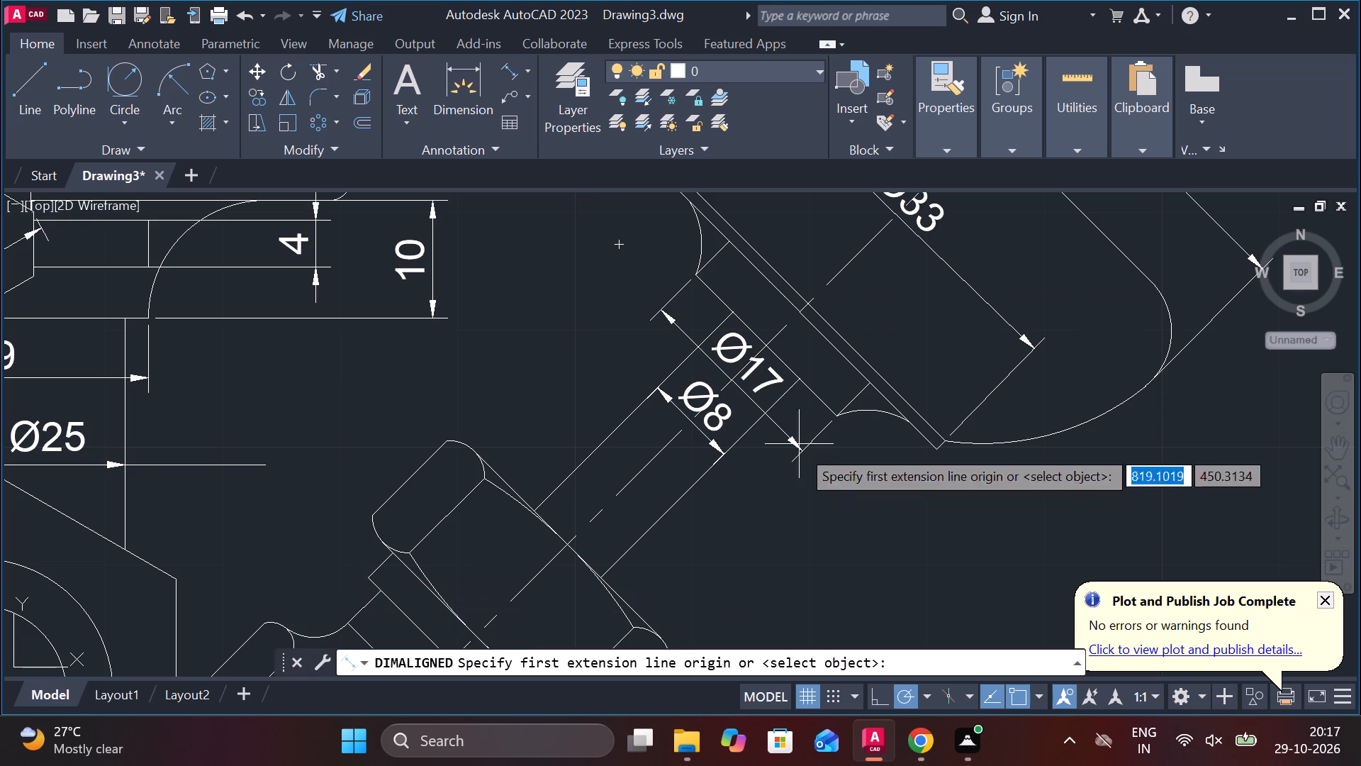
pyautogui.scroll(-1, 789, 543)
pyautogui.moveTo(789, 543); pyautogui.dragTo(768, 453, button='middle')
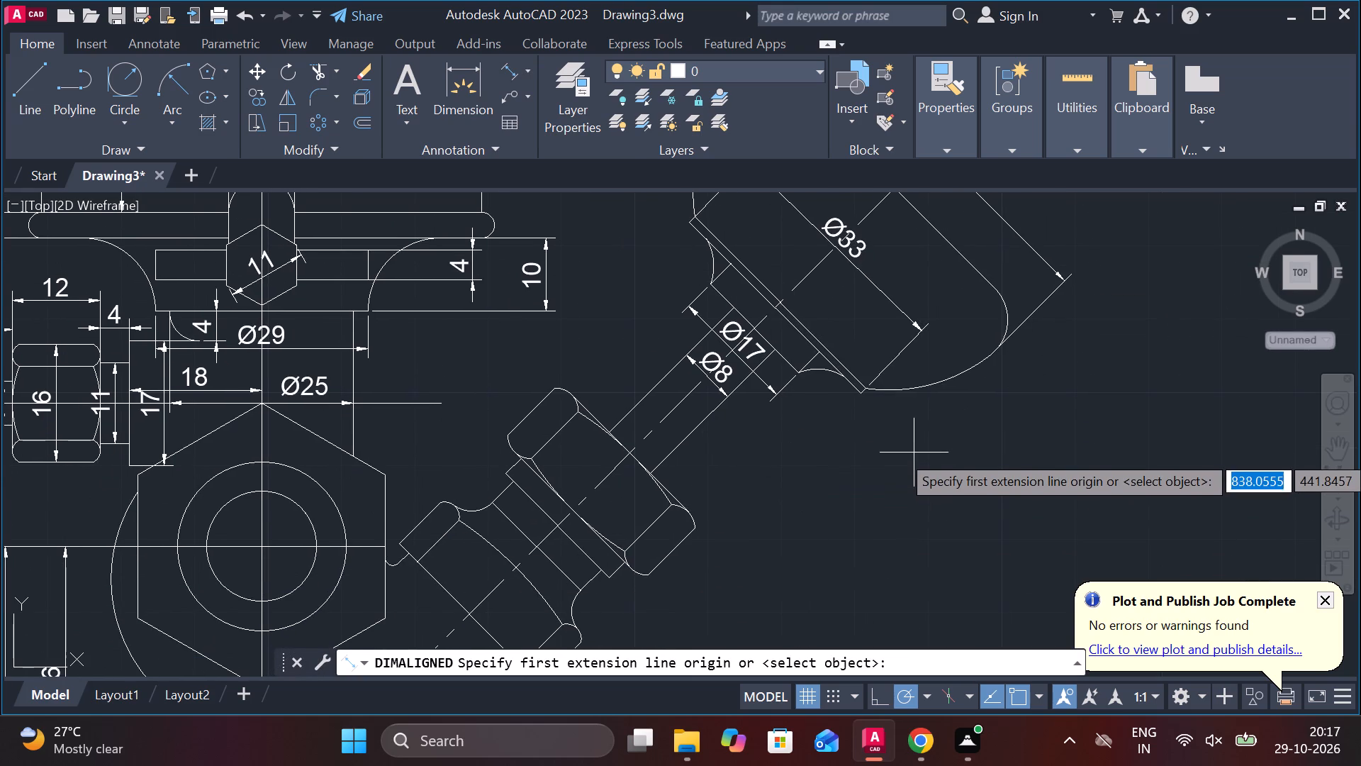
pyautogui.moveTo(897, 467); pyautogui.dragTo(808, 504, button='middle')
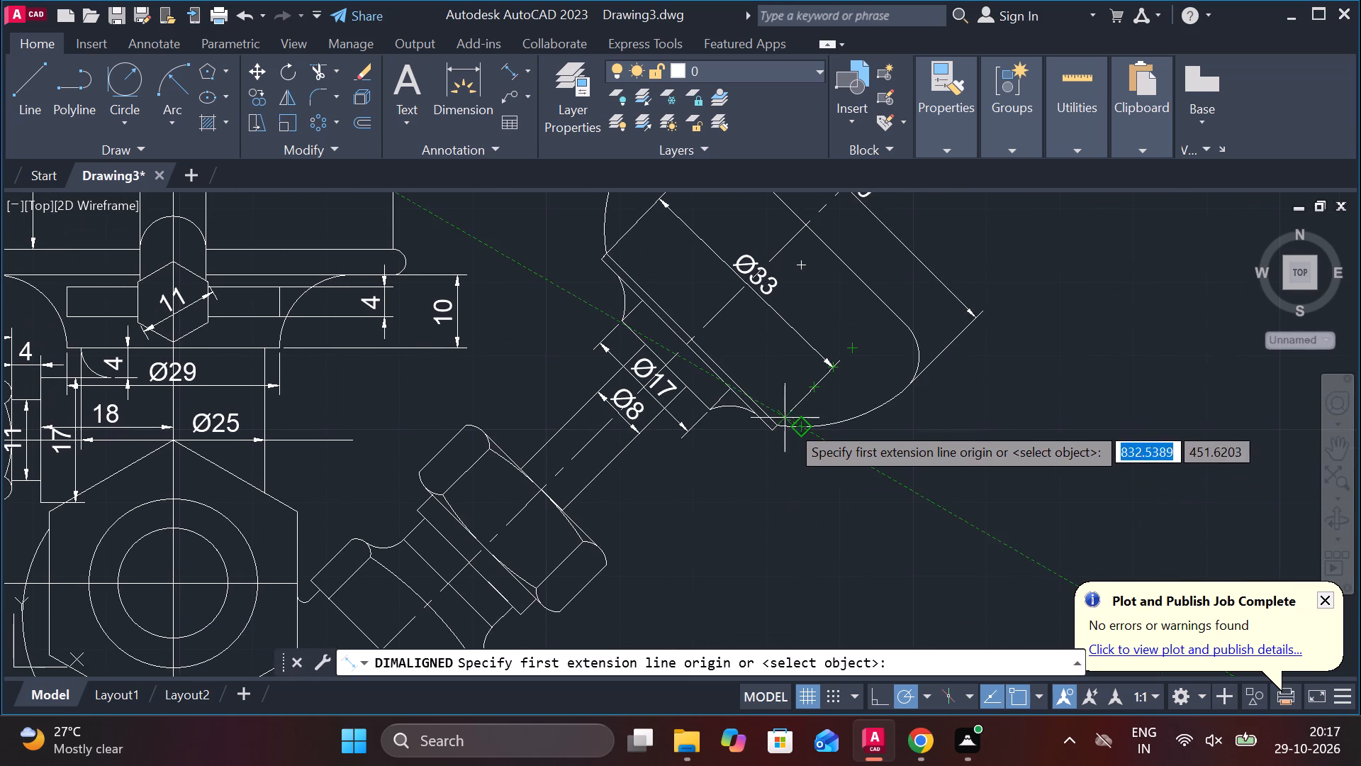
pyautogui.scroll(1, 789, 423)
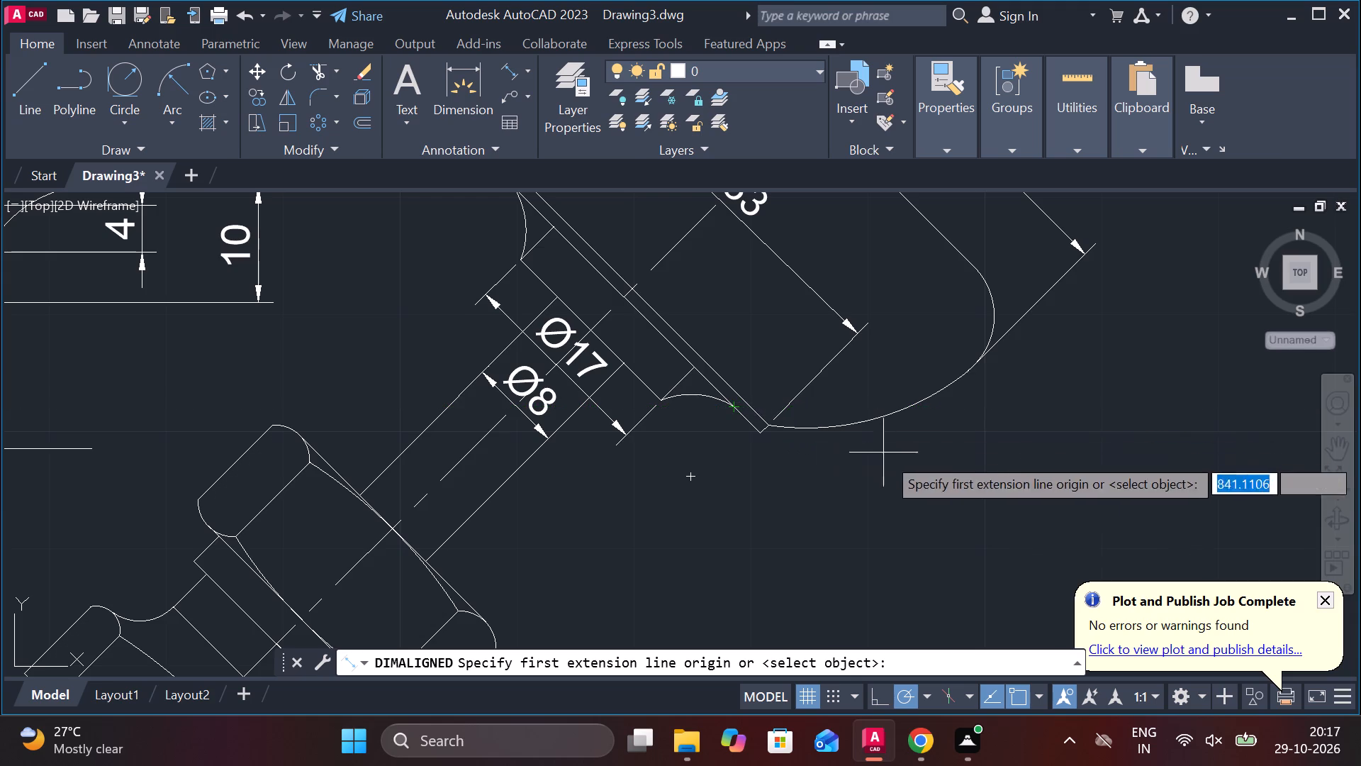
pyautogui.click(755, 401)
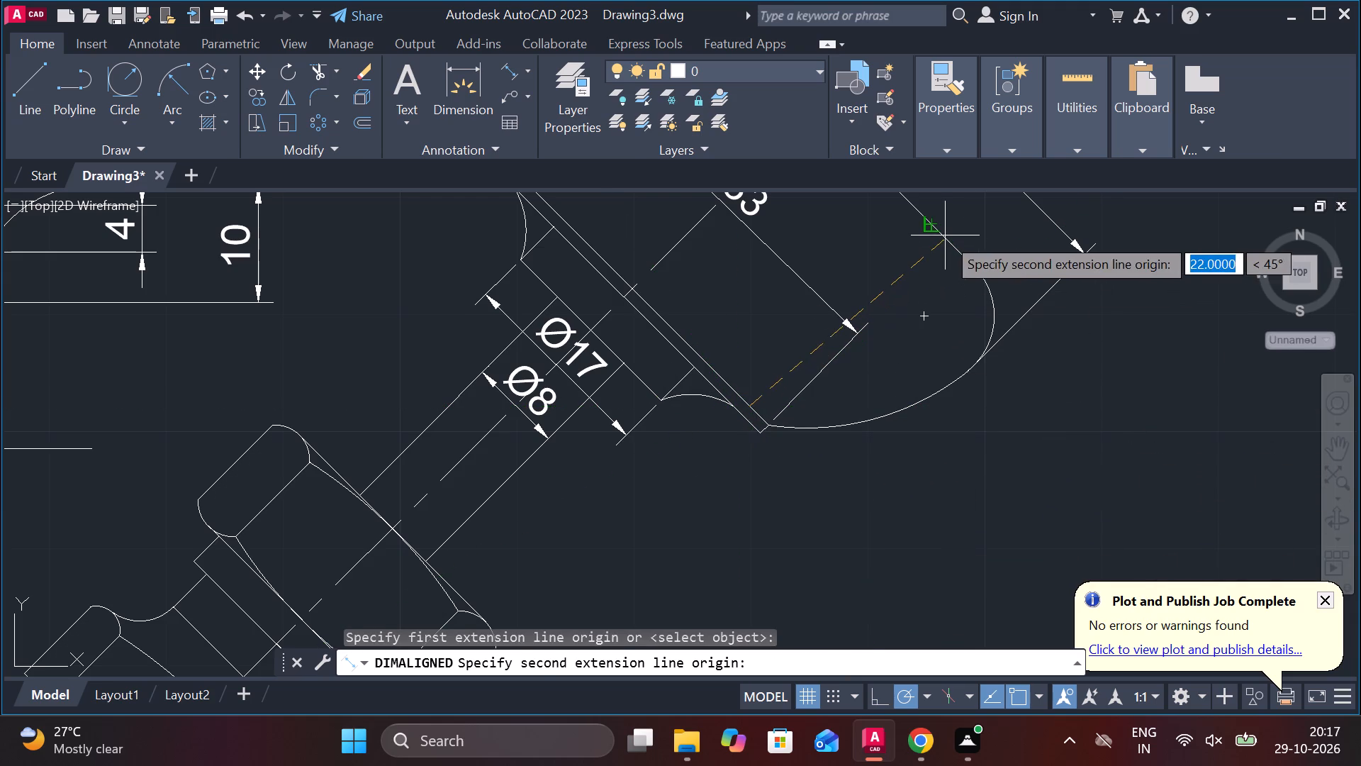
pyautogui.click(945, 235)
pyautogui.moveTo(1091, 367); pyautogui.dragTo(999, 285, button='middle')
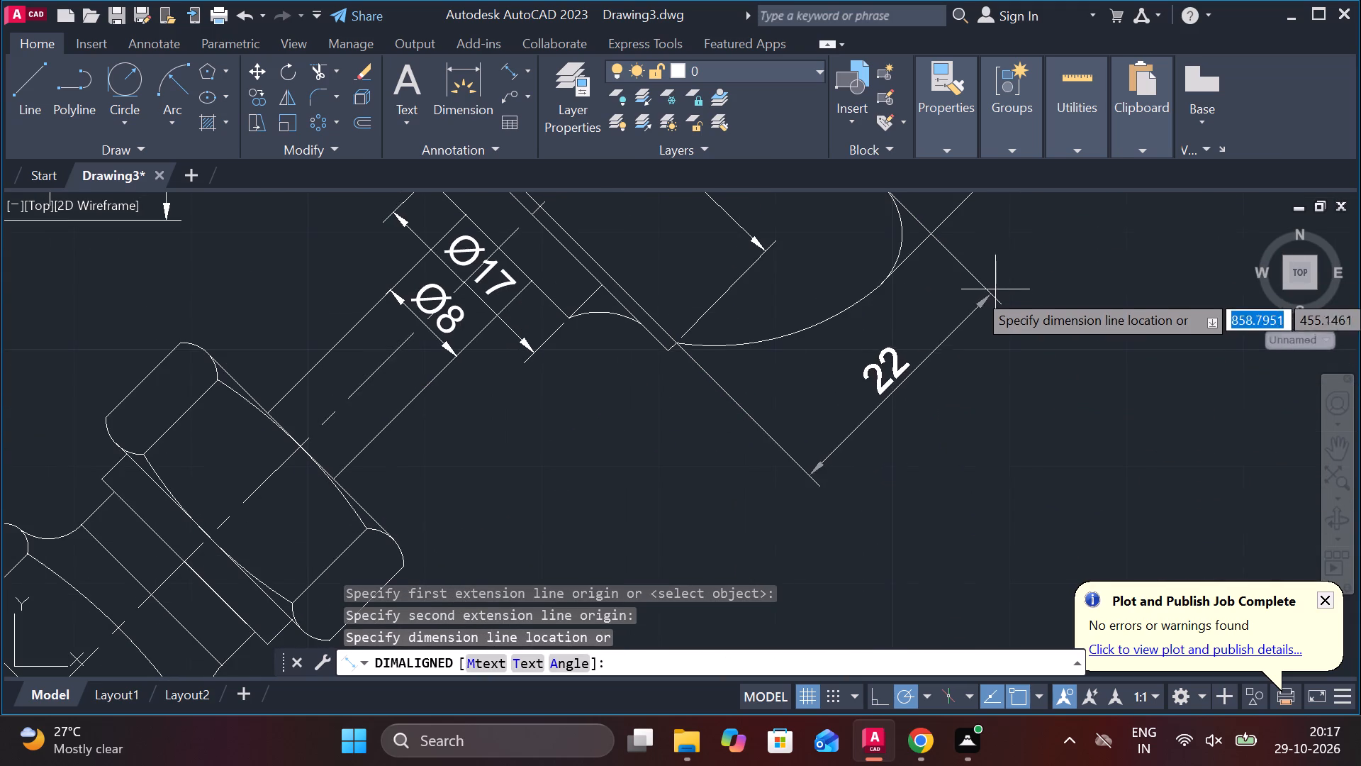
pyautogui.click(995, 294)
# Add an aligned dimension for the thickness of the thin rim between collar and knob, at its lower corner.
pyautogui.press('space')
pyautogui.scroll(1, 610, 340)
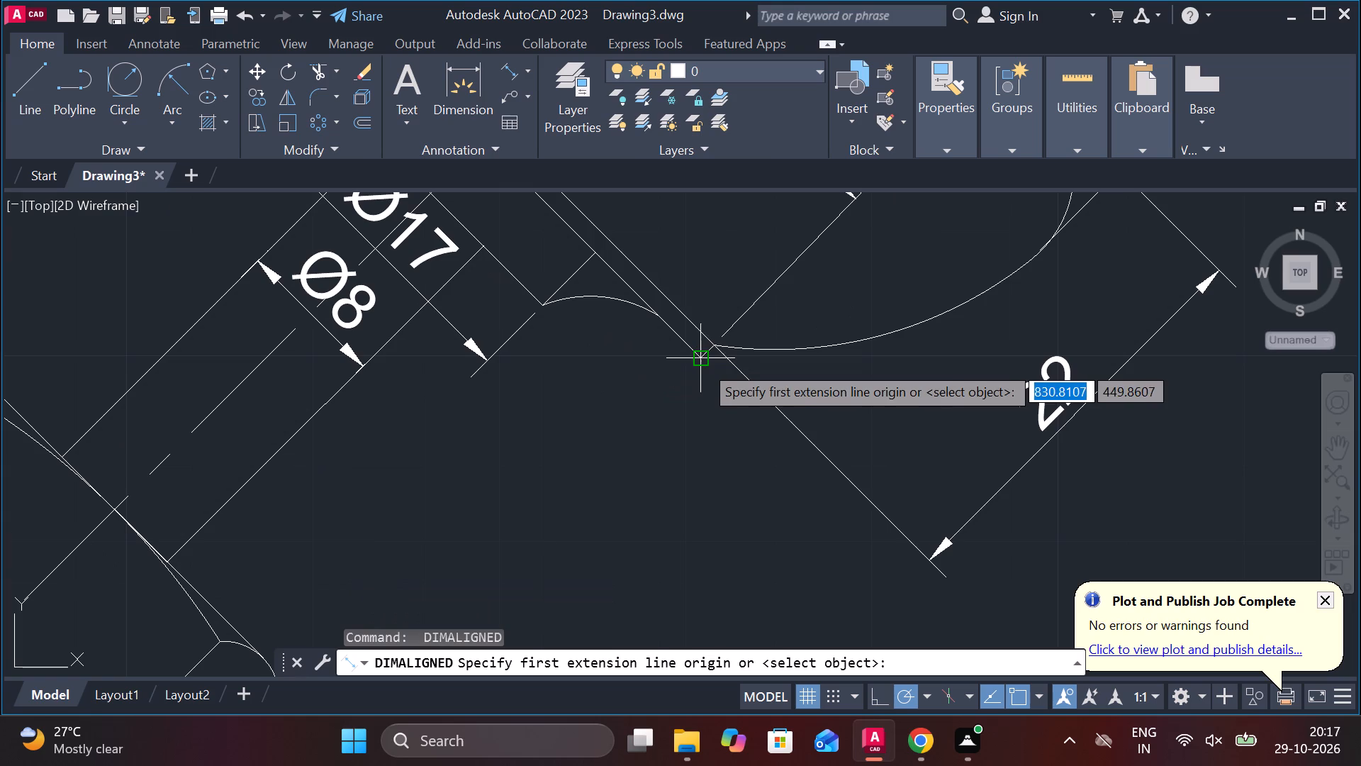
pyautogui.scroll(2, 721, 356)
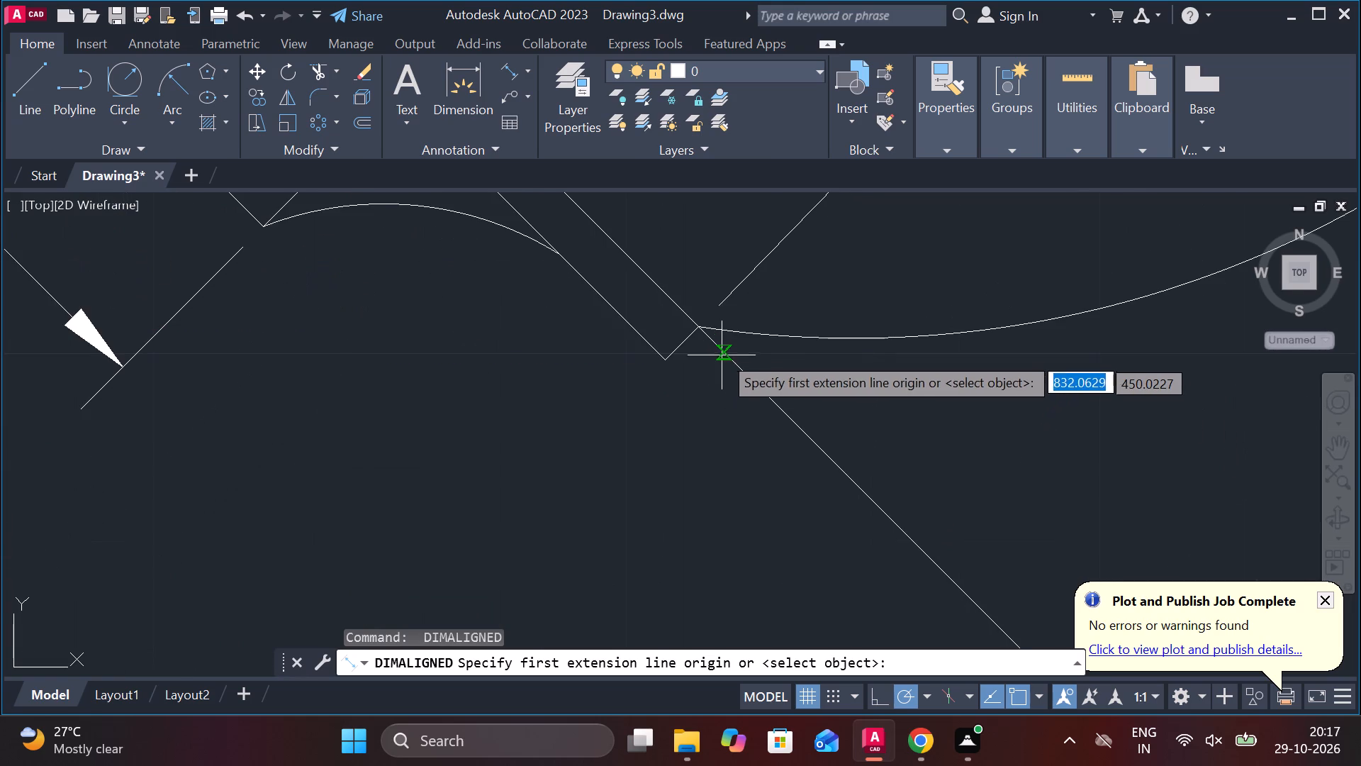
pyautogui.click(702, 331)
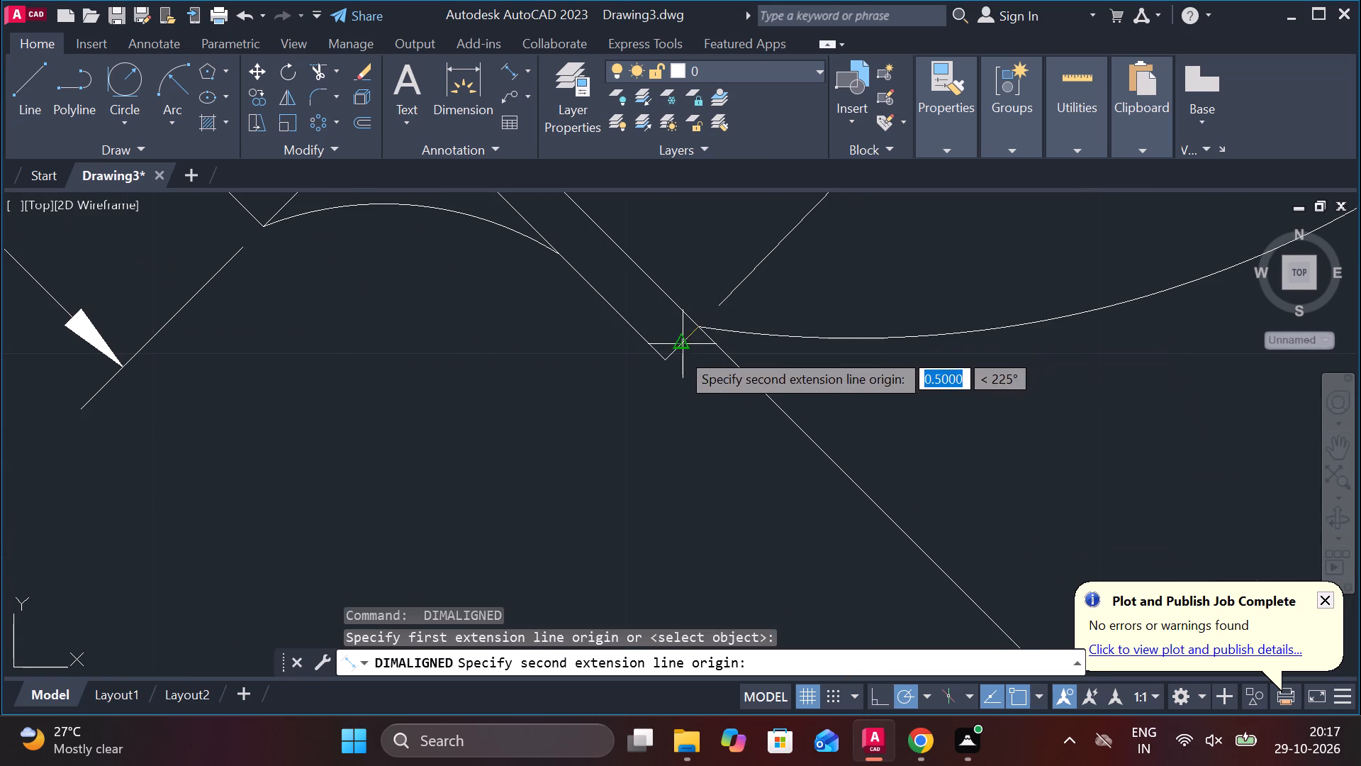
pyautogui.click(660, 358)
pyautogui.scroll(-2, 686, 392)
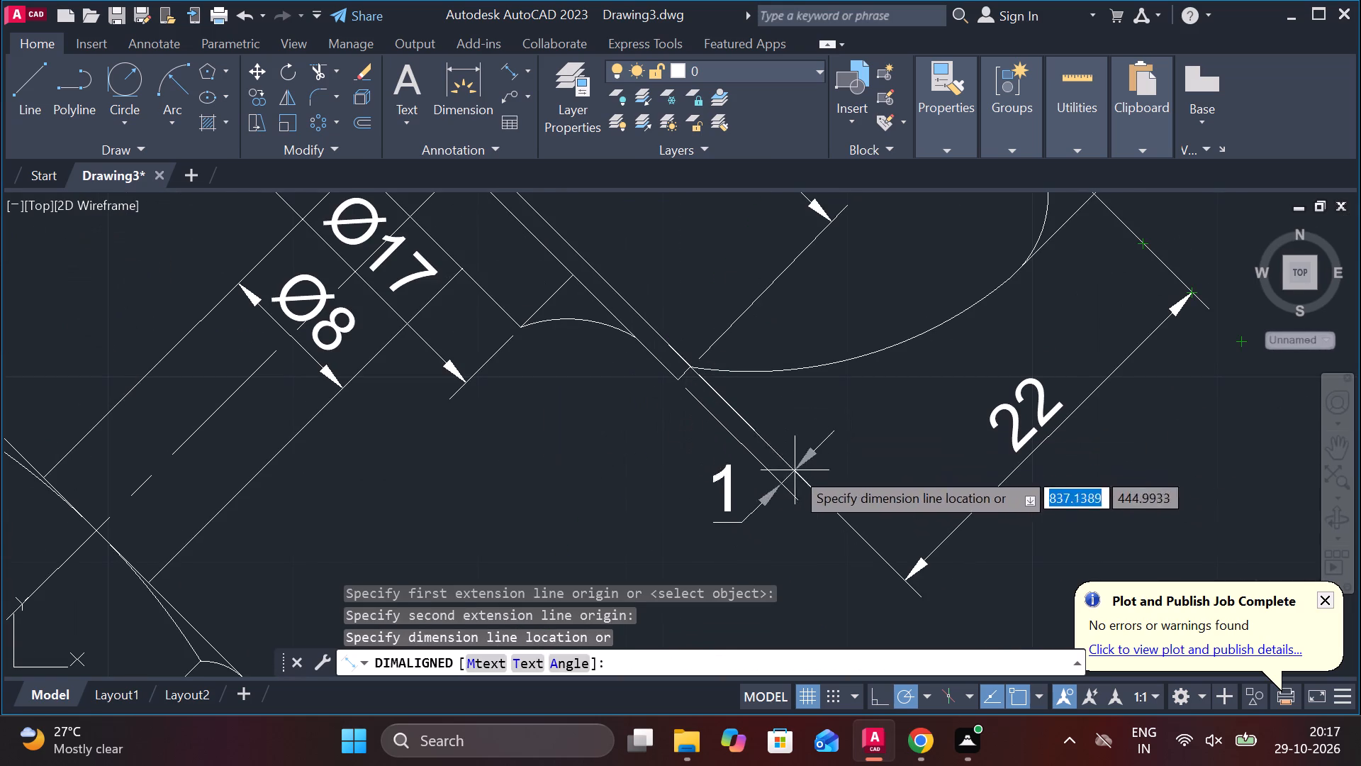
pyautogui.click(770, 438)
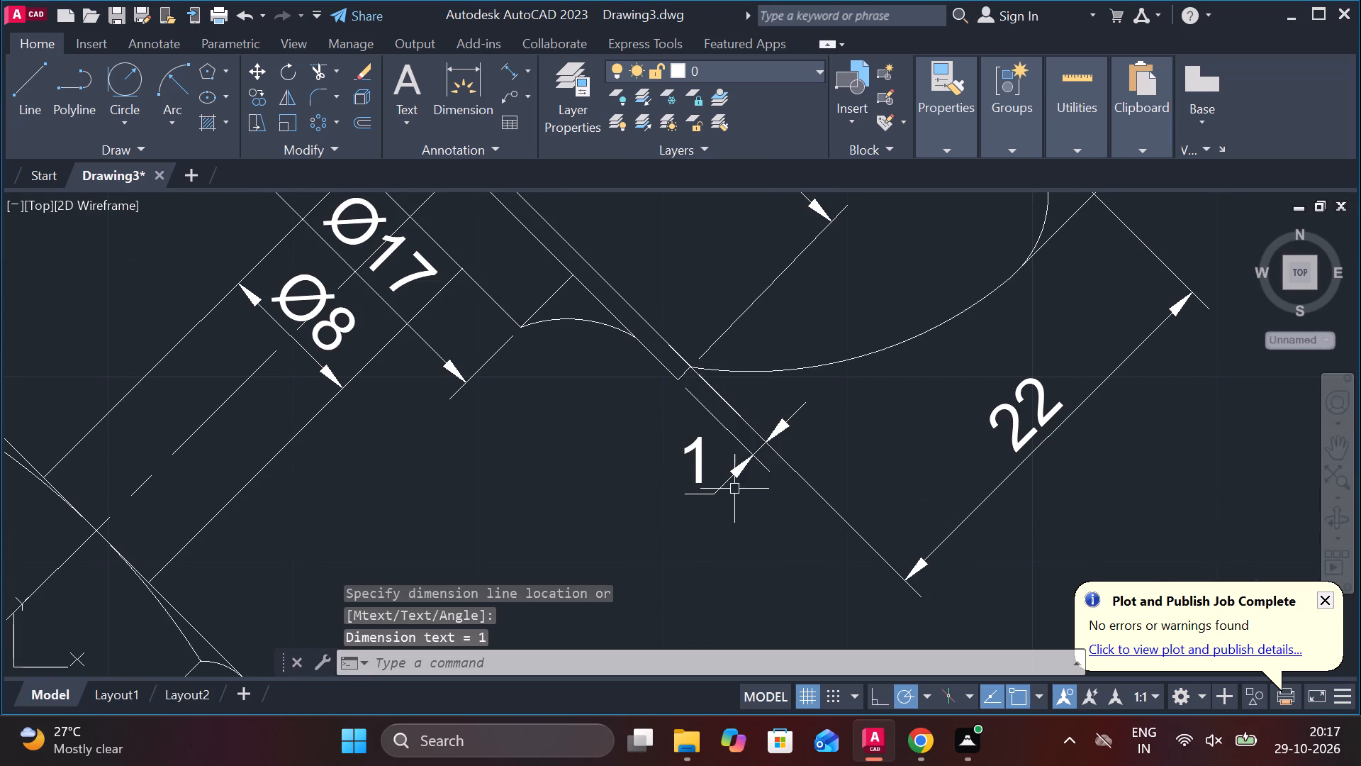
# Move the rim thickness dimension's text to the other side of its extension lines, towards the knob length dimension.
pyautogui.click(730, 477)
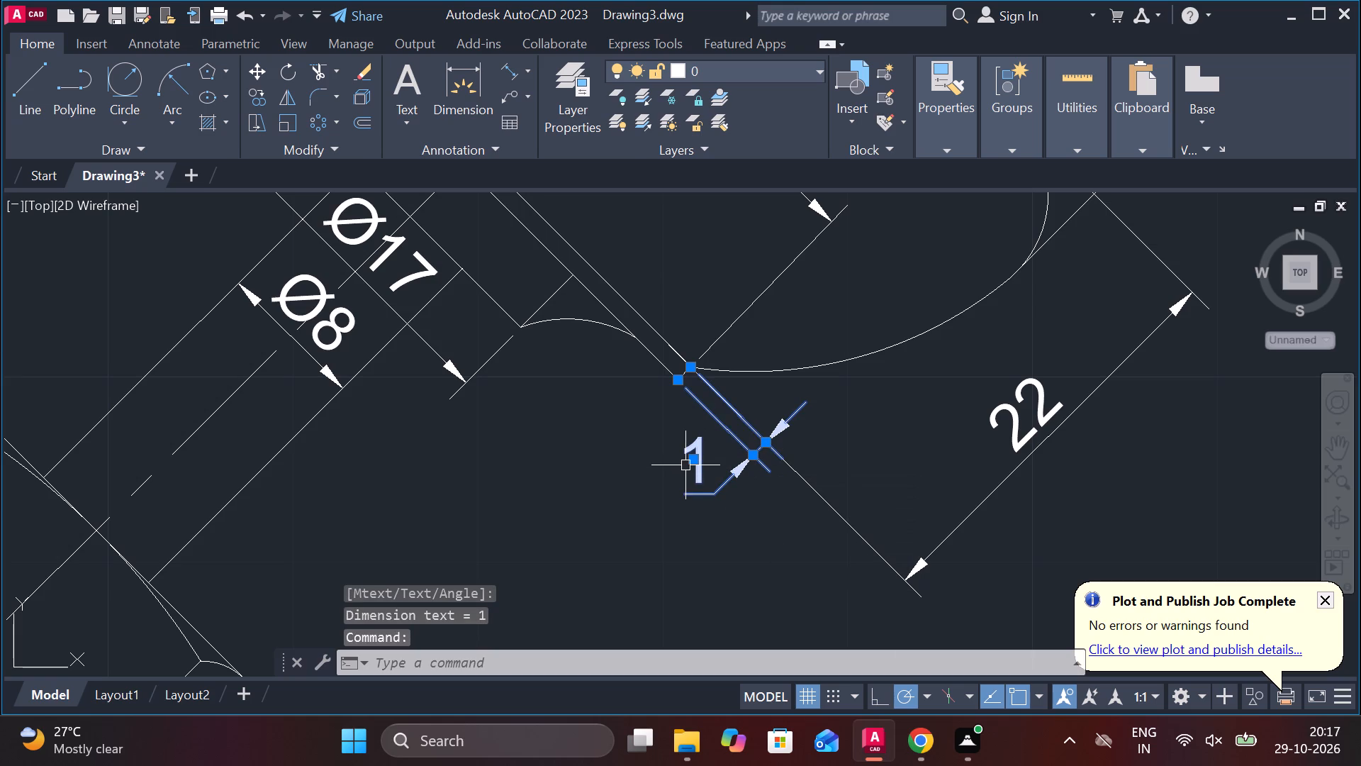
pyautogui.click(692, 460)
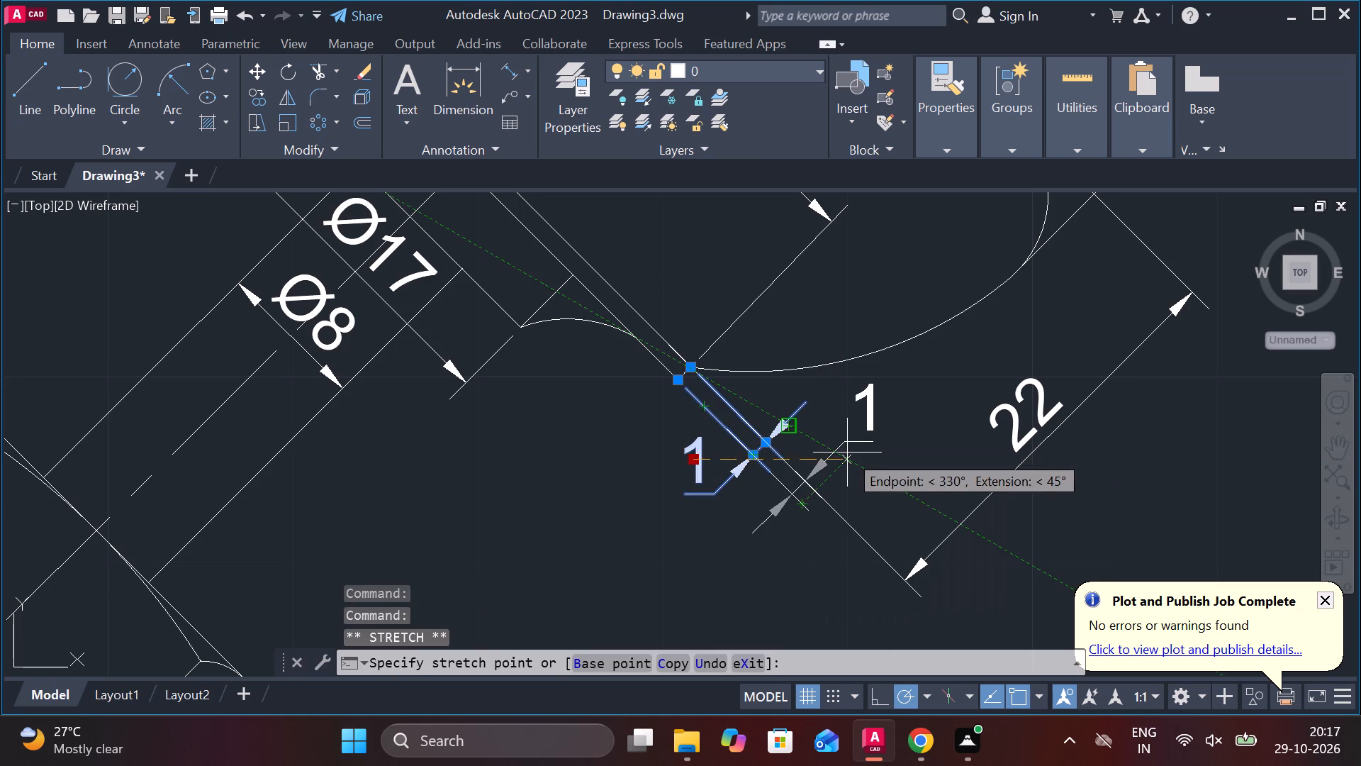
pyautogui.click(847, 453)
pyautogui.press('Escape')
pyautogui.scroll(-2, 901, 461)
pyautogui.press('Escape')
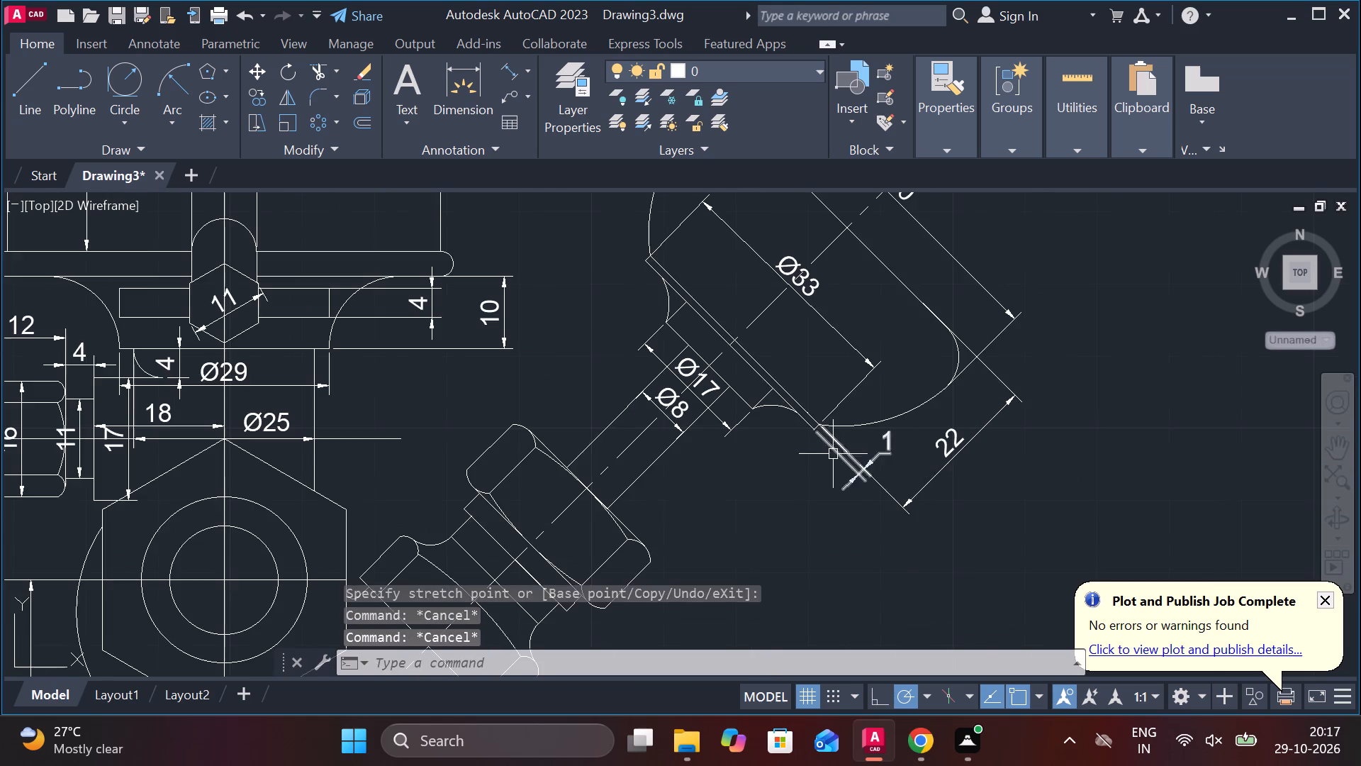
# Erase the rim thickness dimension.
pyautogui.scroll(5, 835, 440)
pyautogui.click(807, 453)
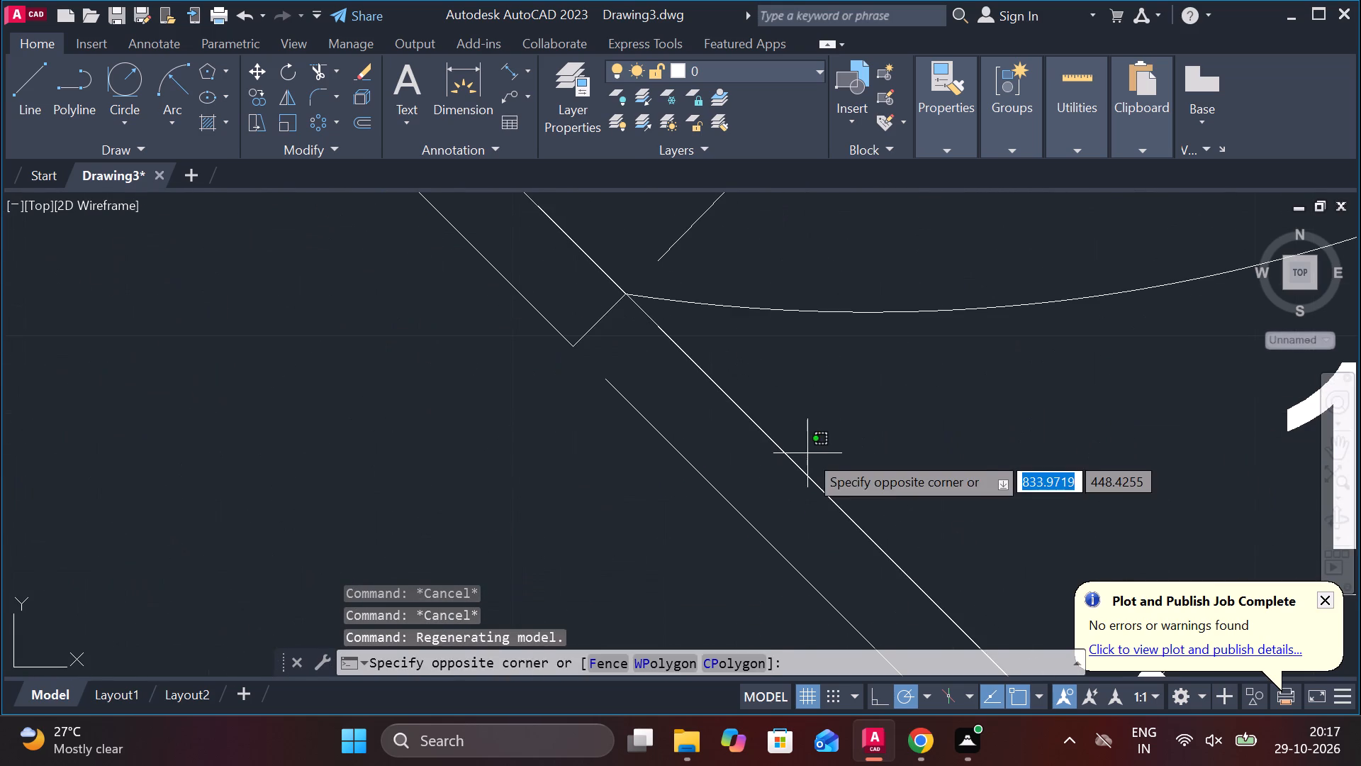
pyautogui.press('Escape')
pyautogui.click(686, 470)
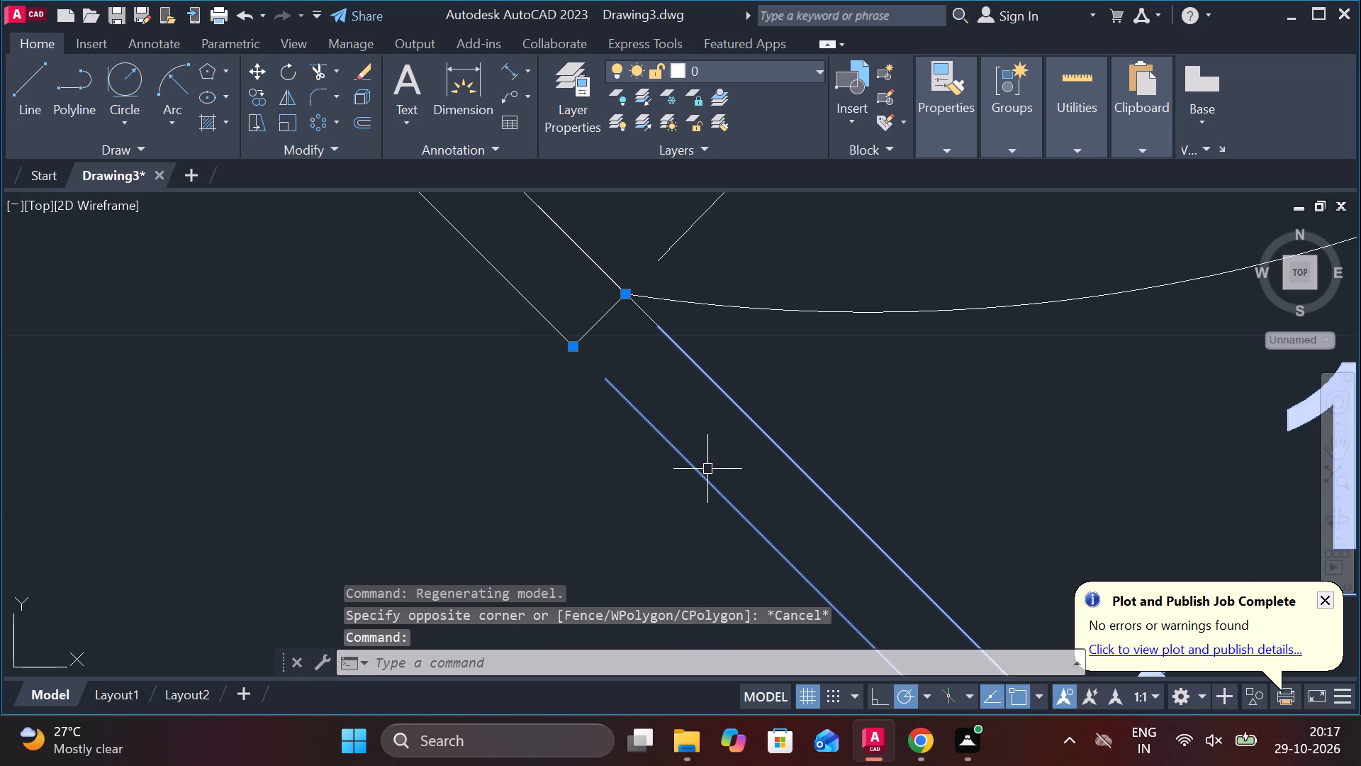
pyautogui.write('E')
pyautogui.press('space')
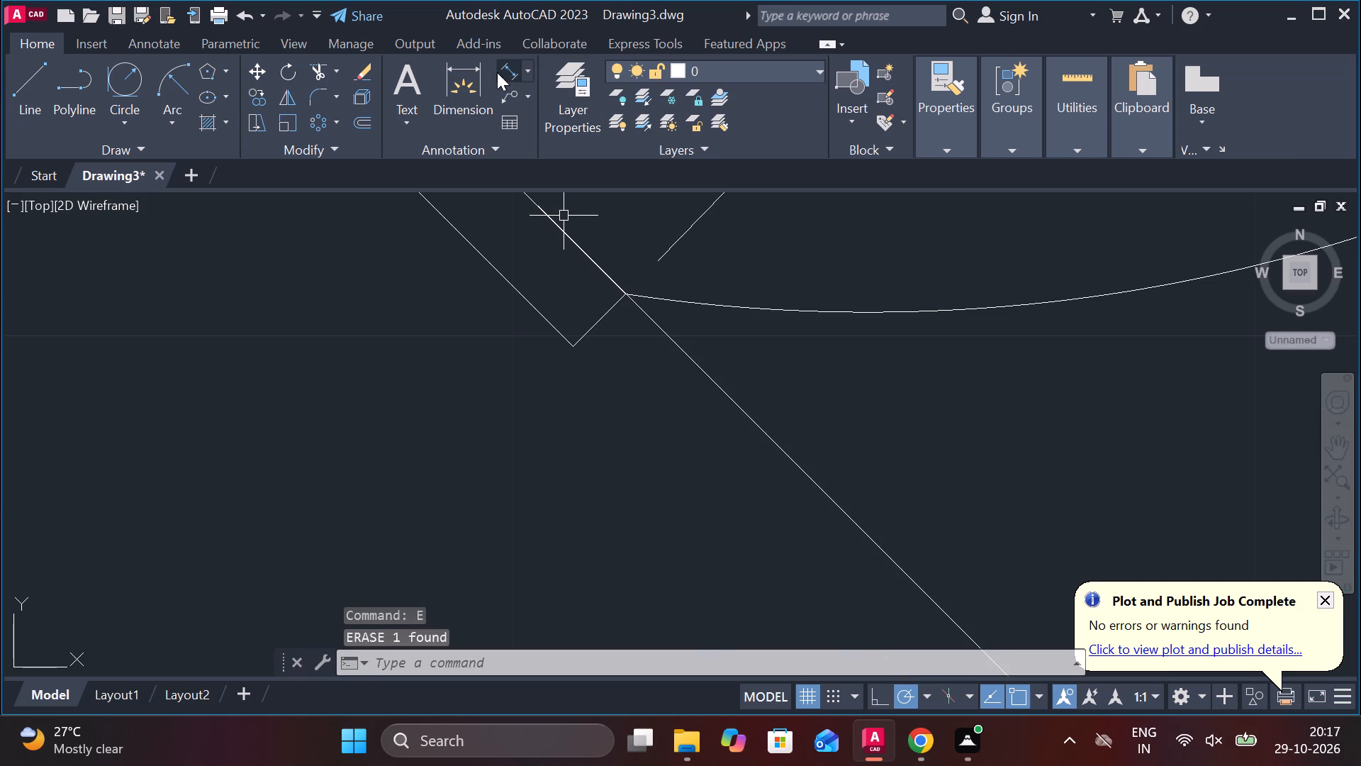
# Add an aligned dimension for the thickness of the thin rim, at its lower corner, placed just outside the knob.
pyautogui.click(512, 72)
pyautogui.scroll(3, 698, 284)
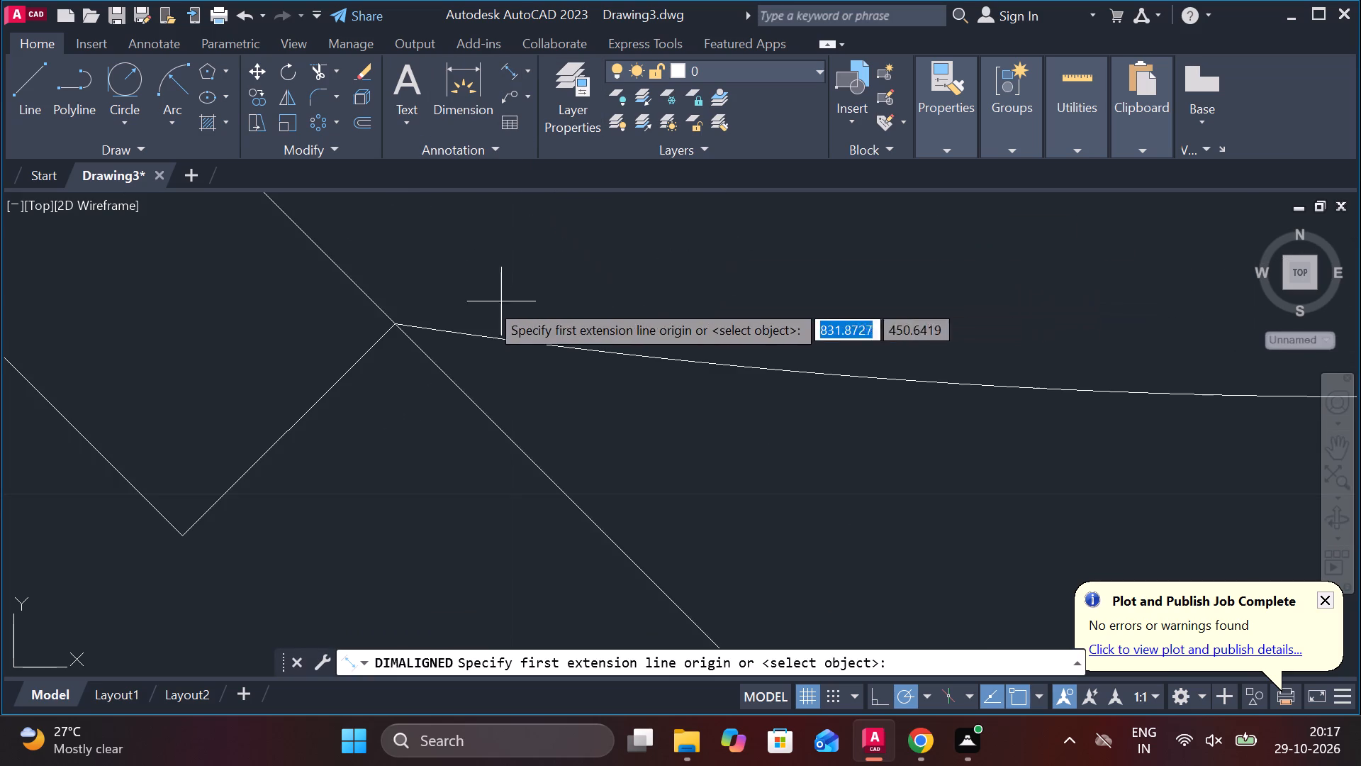
pyautogui.moveTo(530, 335); pyautogui.dragTo(670, 411, button='middle')
pyautogui.scroll(-3, 667, 411)
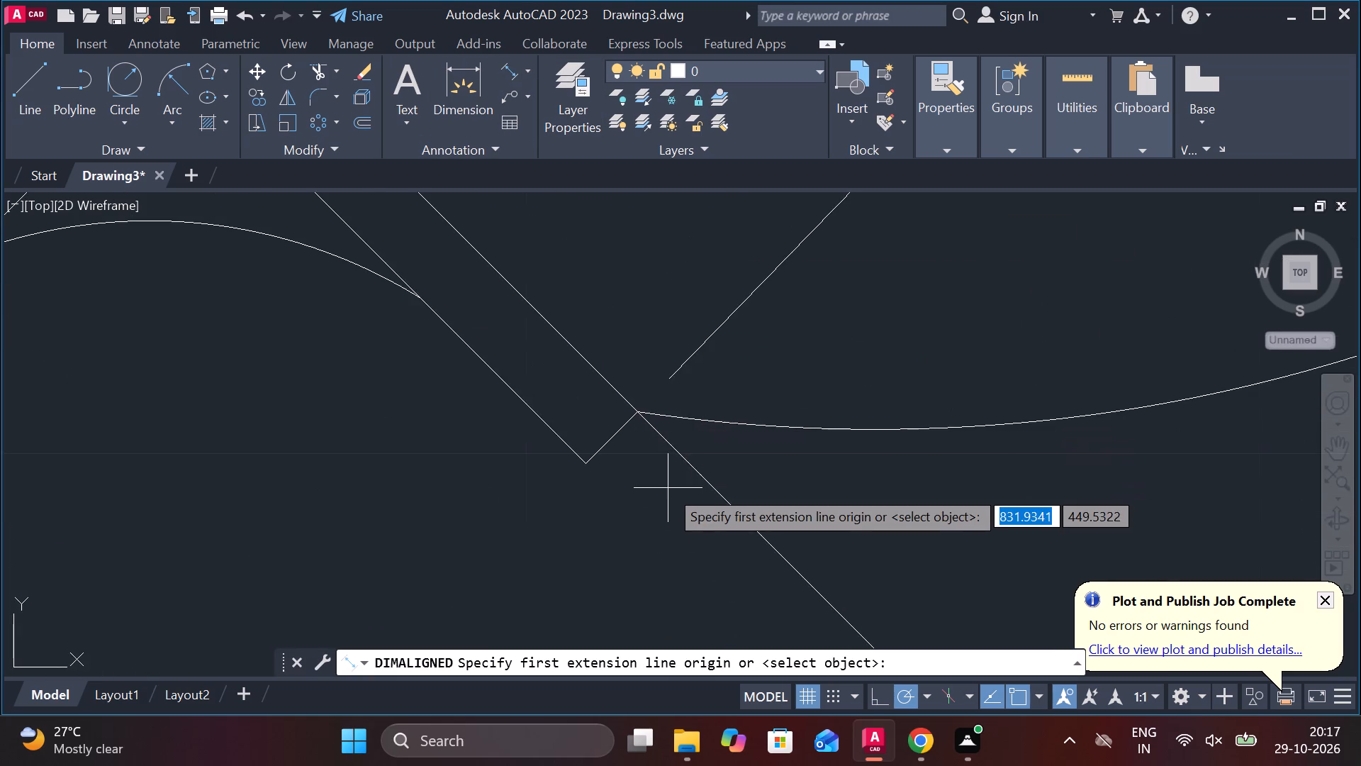
pyautogui.scroll(-2, 668, 488)
pyautogui.click(657, 465)
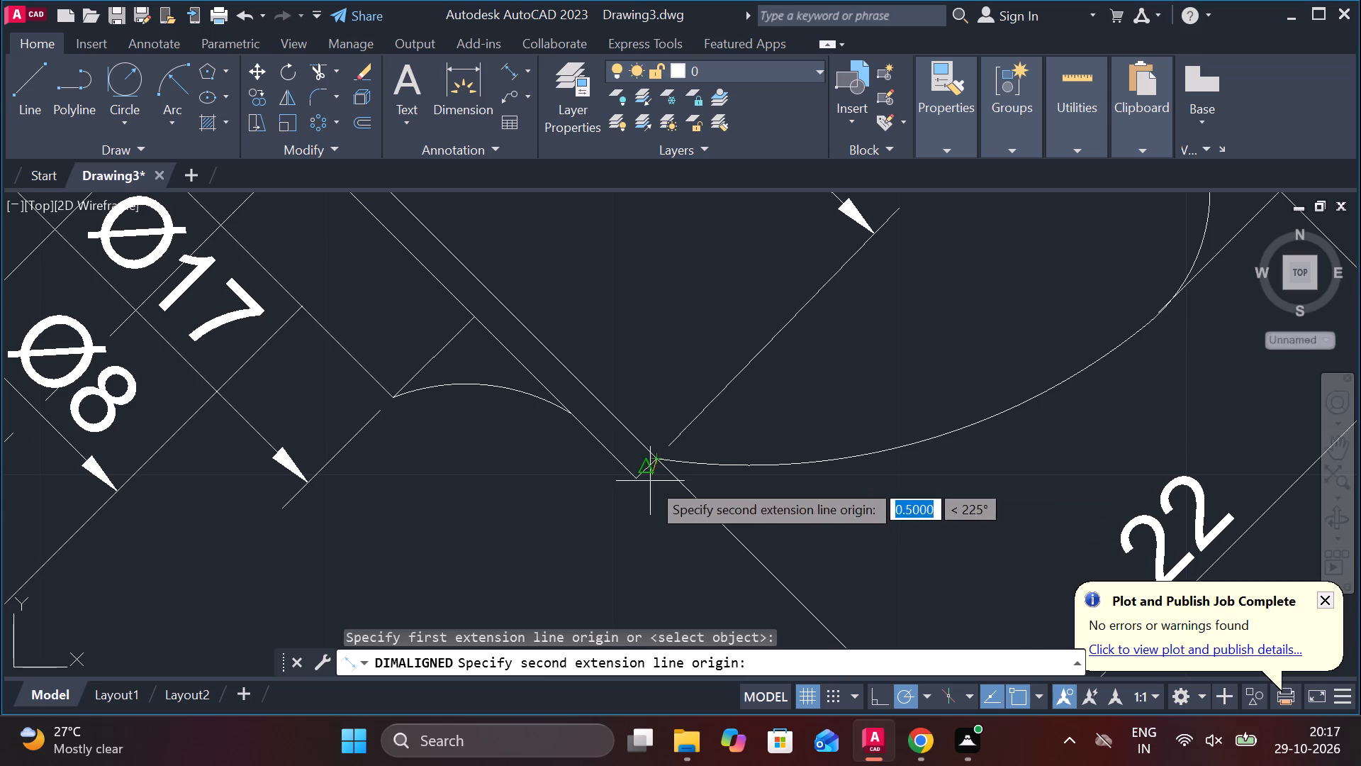
pyautogui.click(642, 481)
pyautogui.moveTo(696, 538); pyautogui.dragTo(656, 445, button='middle')
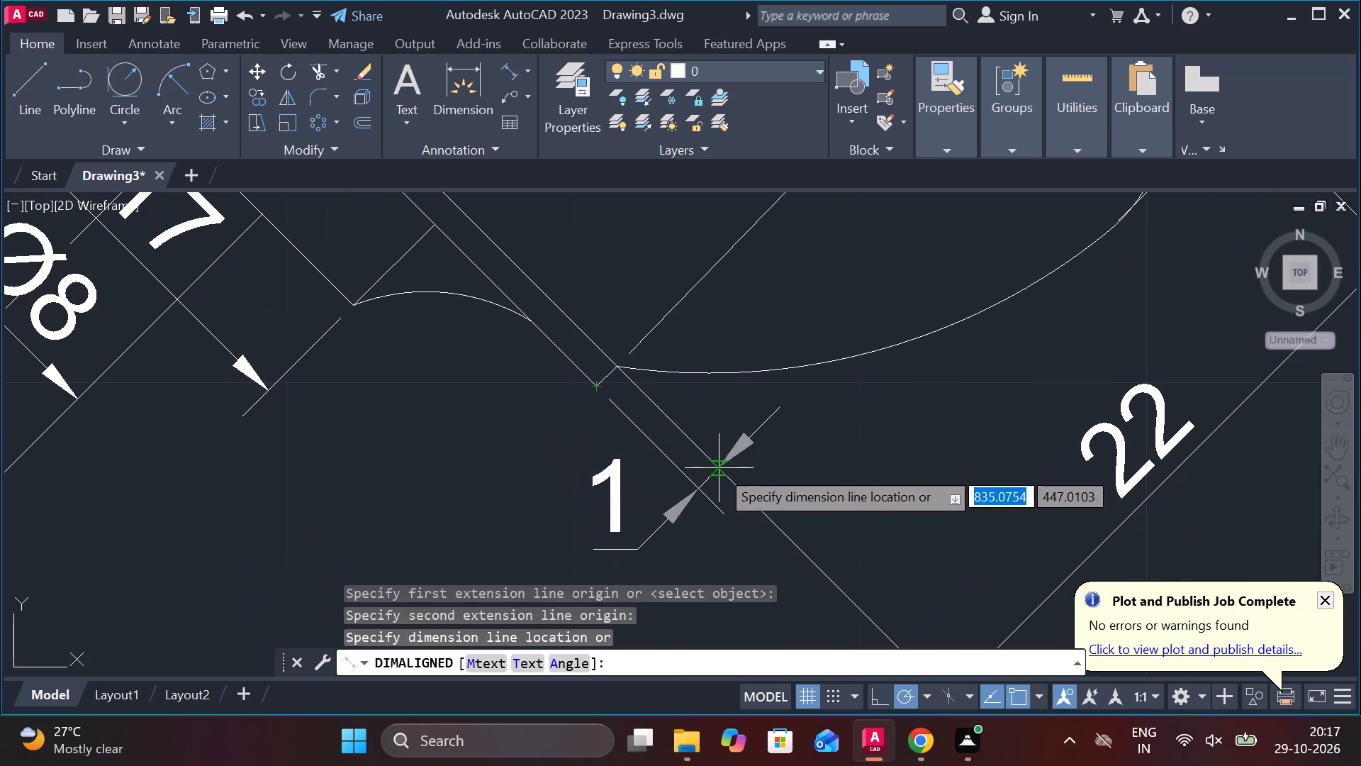
pyautogui.click(719, 468)
pyautogui.press('Escape')
# Move the rim thickness dimension's text across its extension lines, towards the knob length dimension.
pyautogui.click(669, 514)
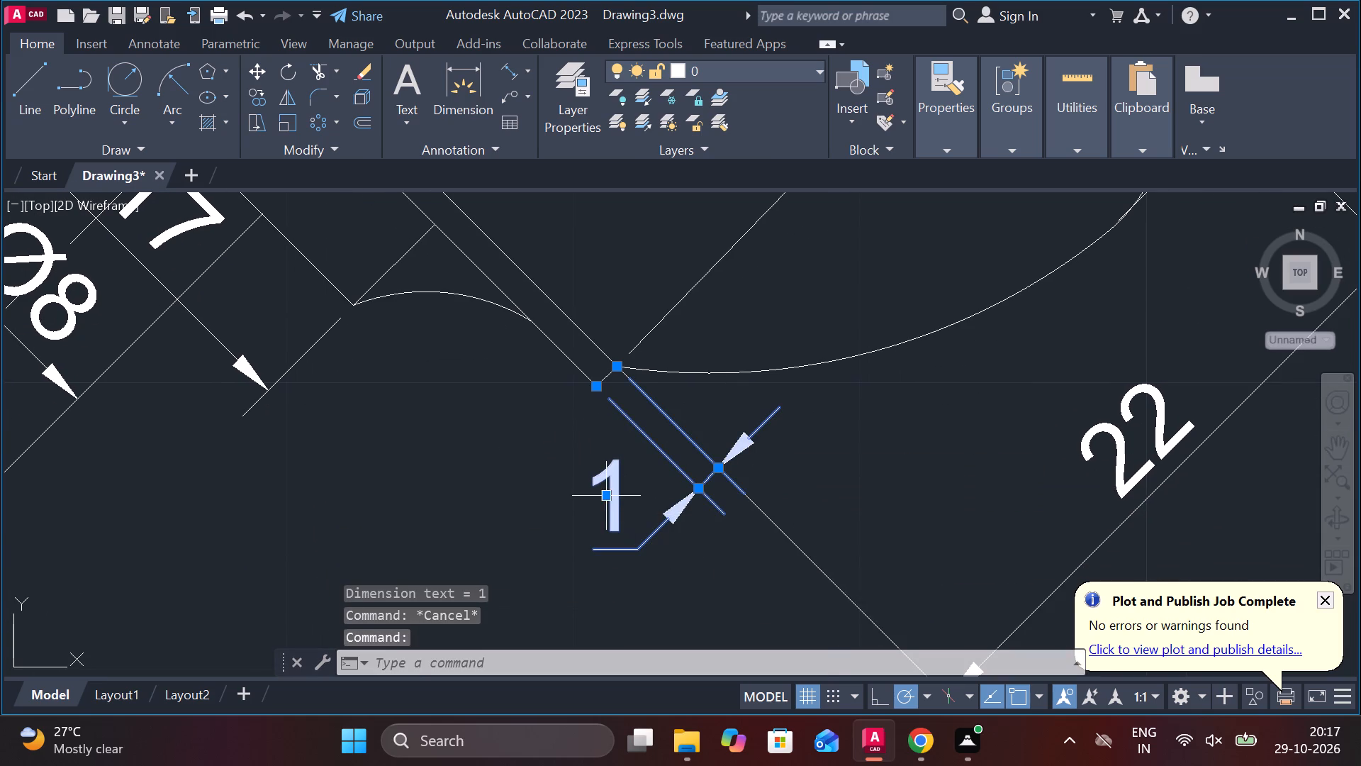
pyautogui.click(607, 492)
pyautogui.click(860, 464)
pyautogui.press('Escape')
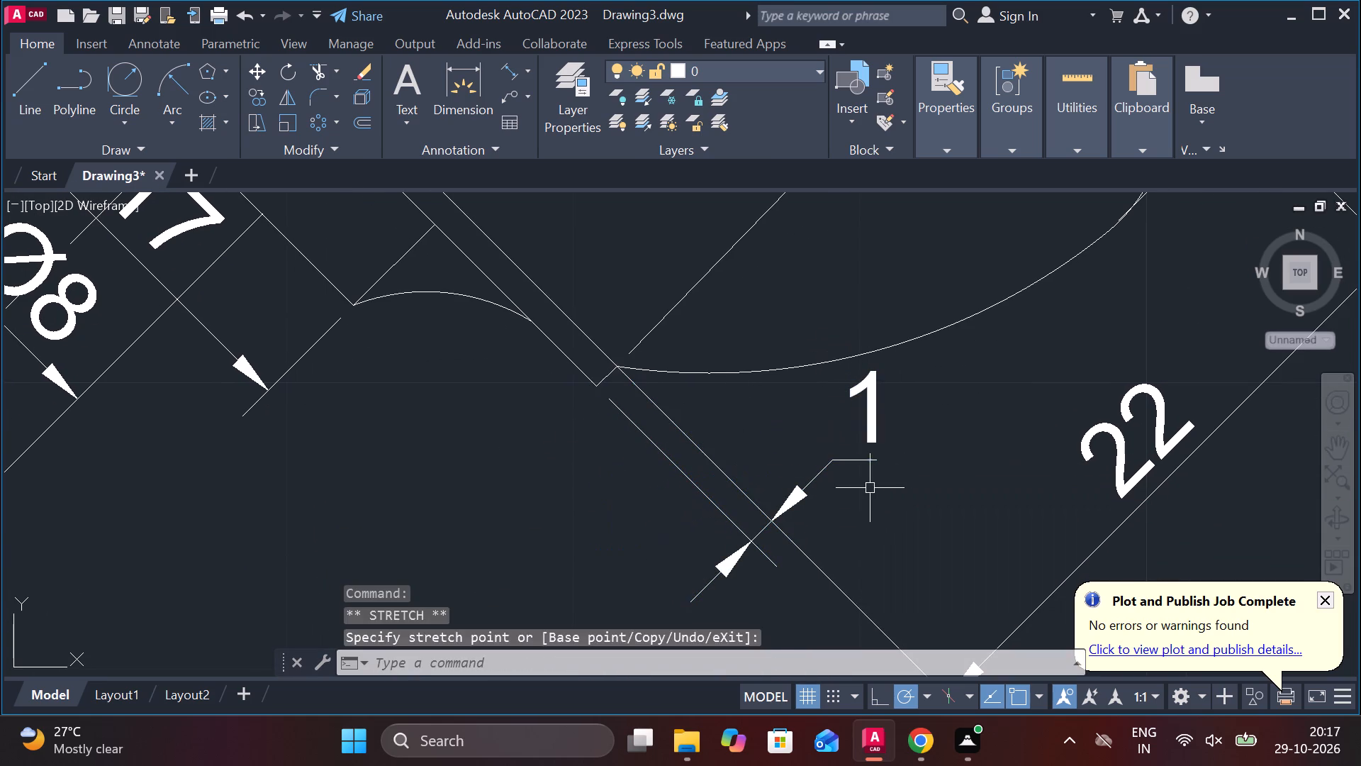
# Add an aligned dimension from the collar's lower corner to the thin rim, placed beside the rim thickness dimension.
pyautogui.click(509, 70)
pyautogui.scroll(-2, 577, 198)
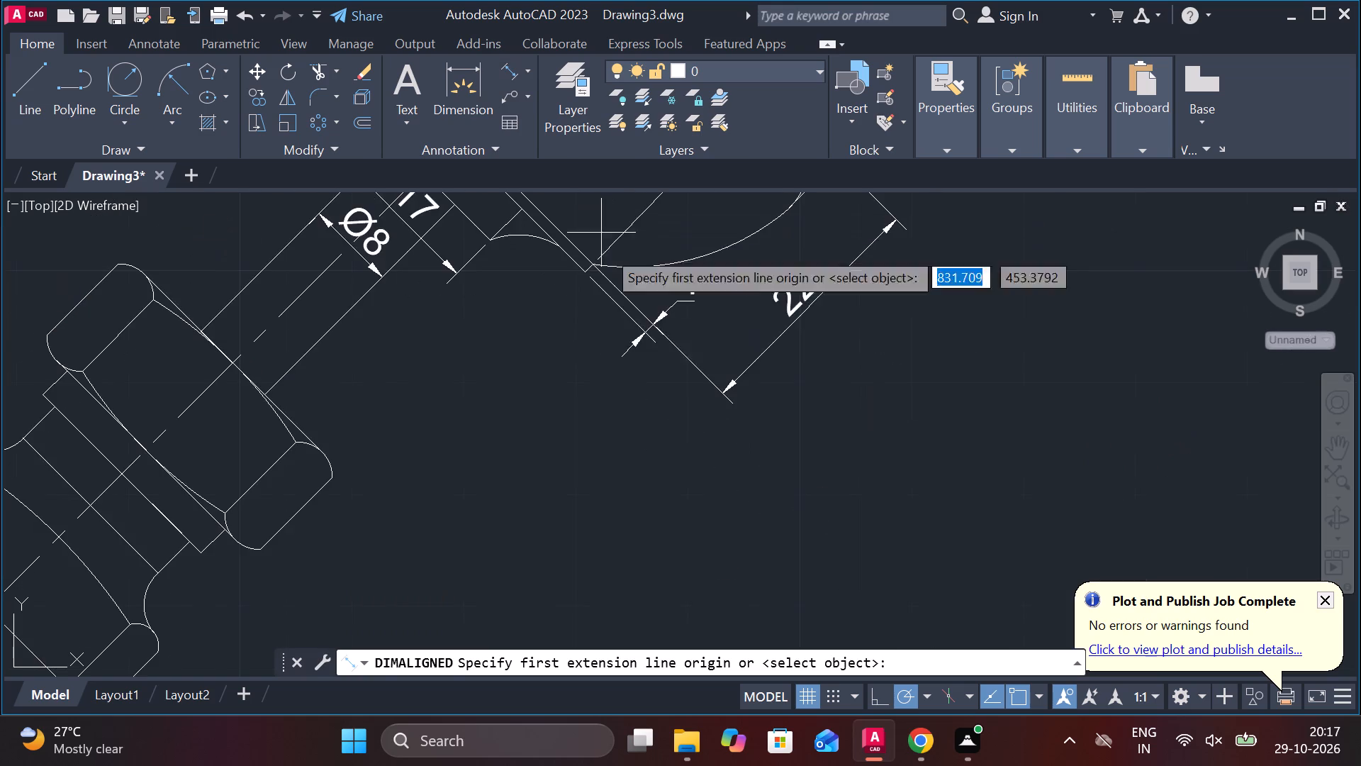
pyautogui.scroll(2, 487, 256)
pyautogui.moveTo(517, 378); pyautogui.dragTo(511, 577, button='middle')
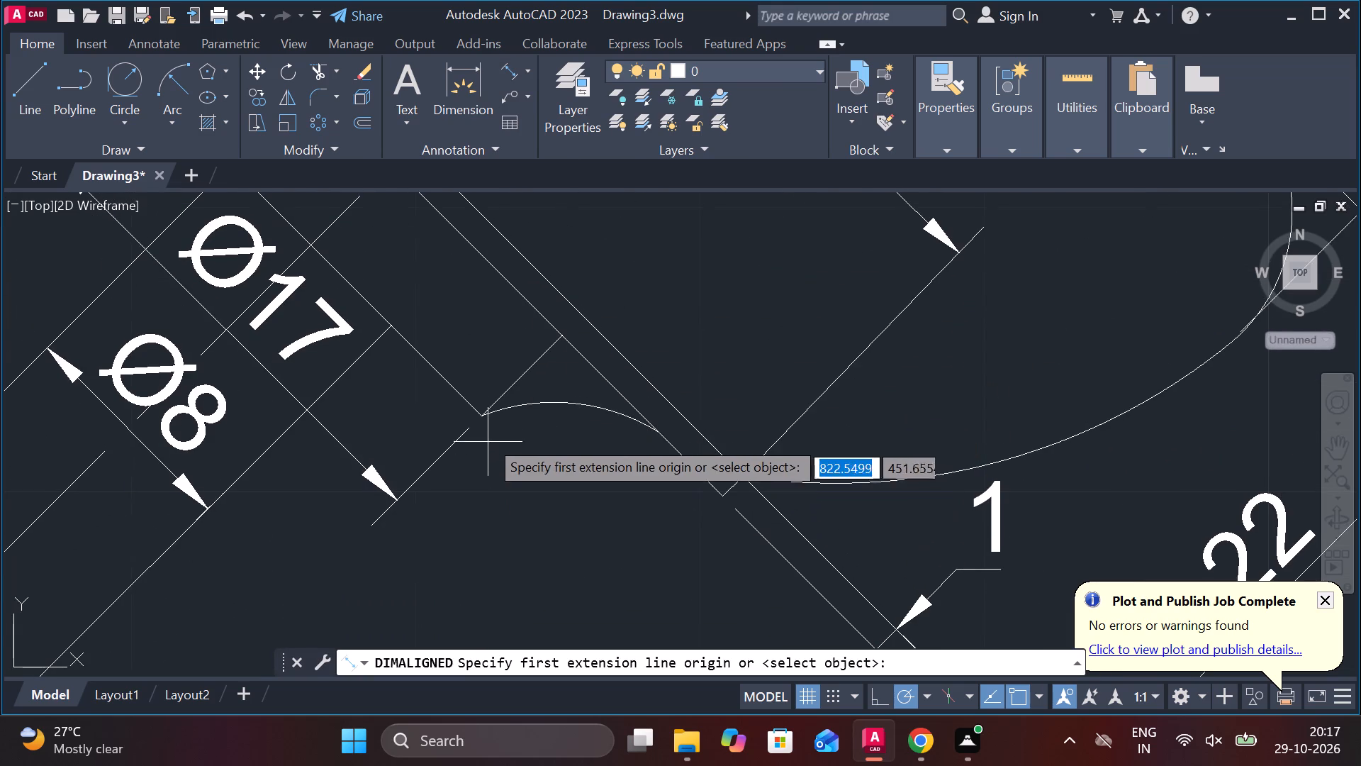
pyautogui.click(479, 412)
pyautogui.click(566, 331)
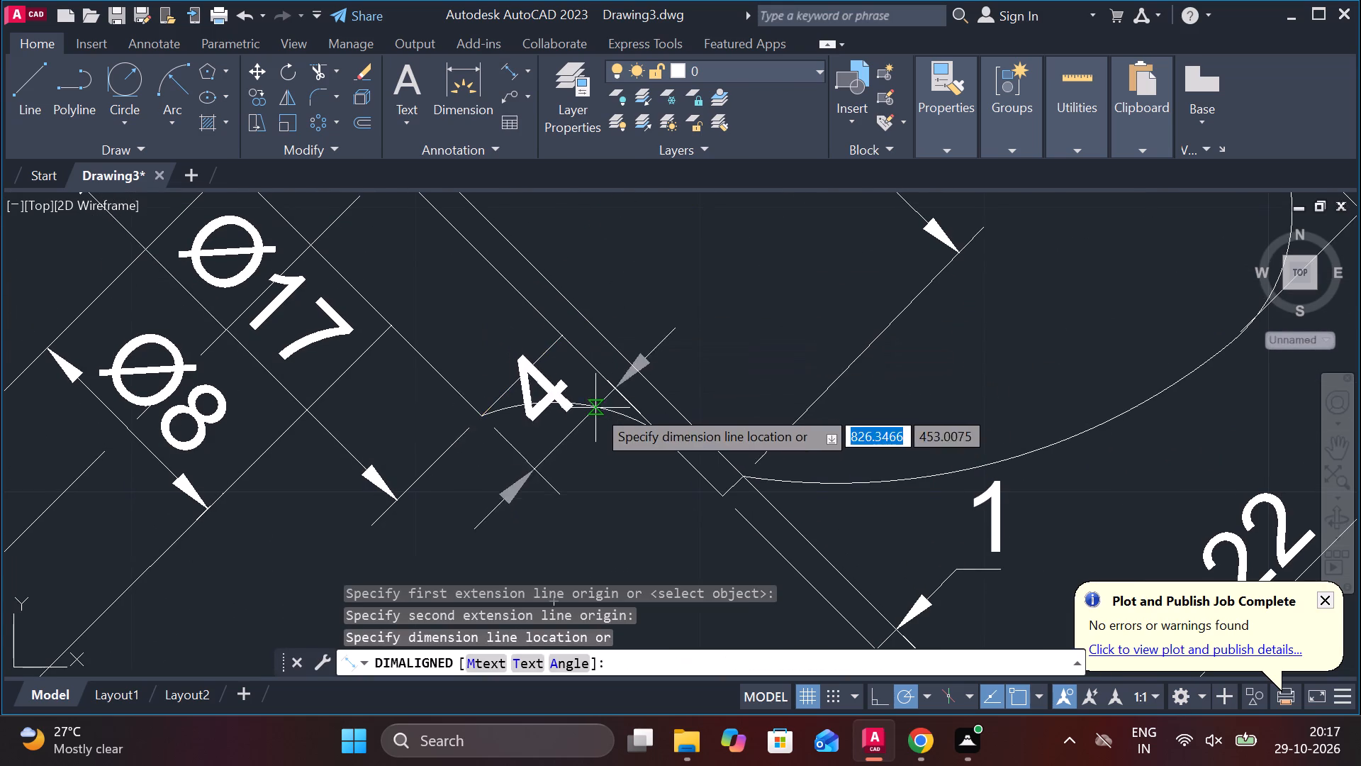
pyautogui.scroll(-2, 595, 408)
pyautogui.click(663, 491)
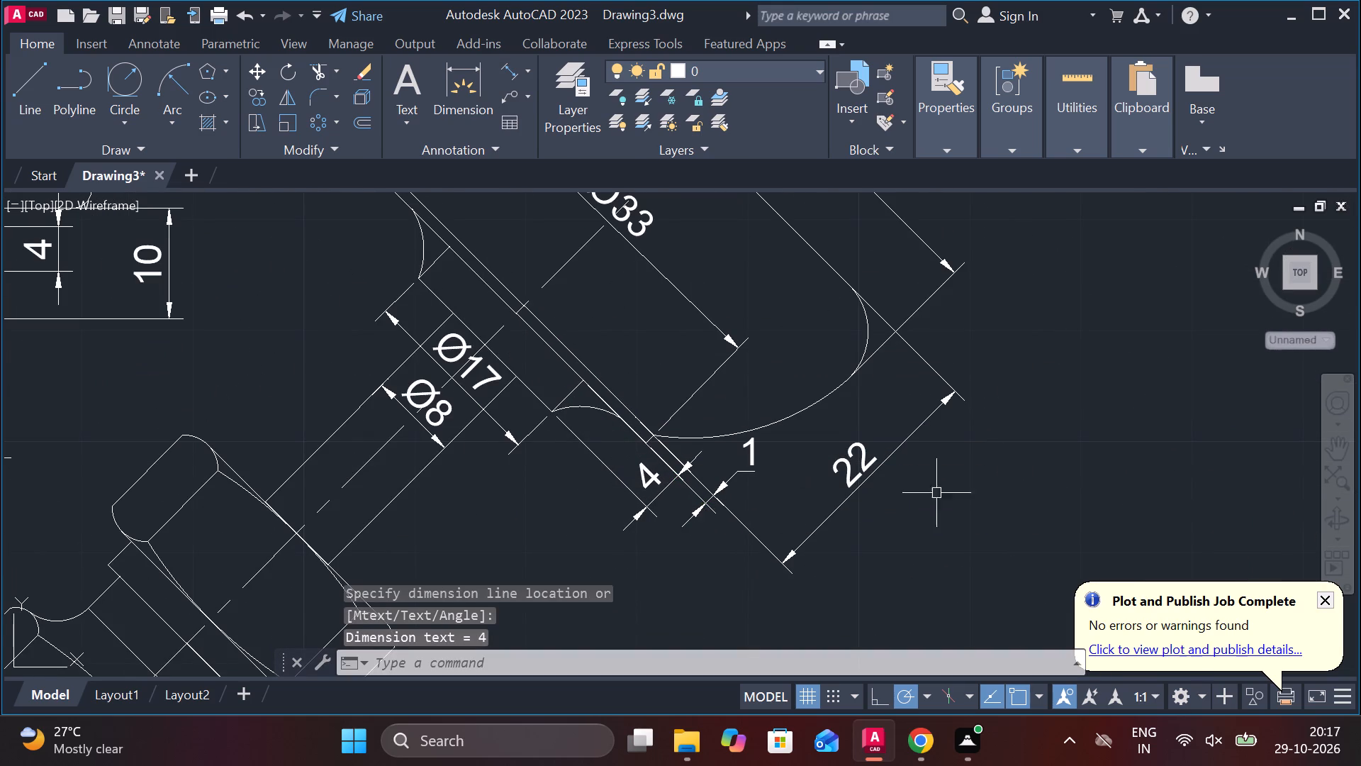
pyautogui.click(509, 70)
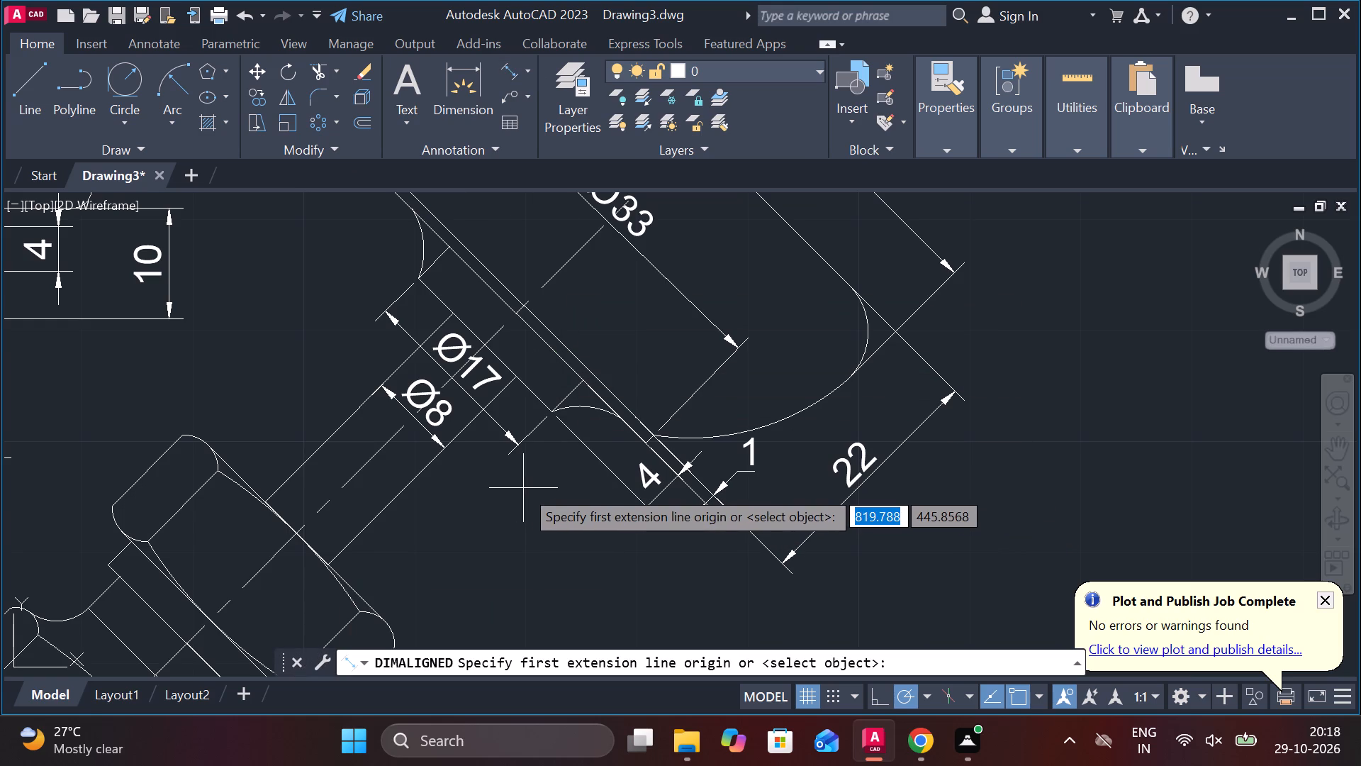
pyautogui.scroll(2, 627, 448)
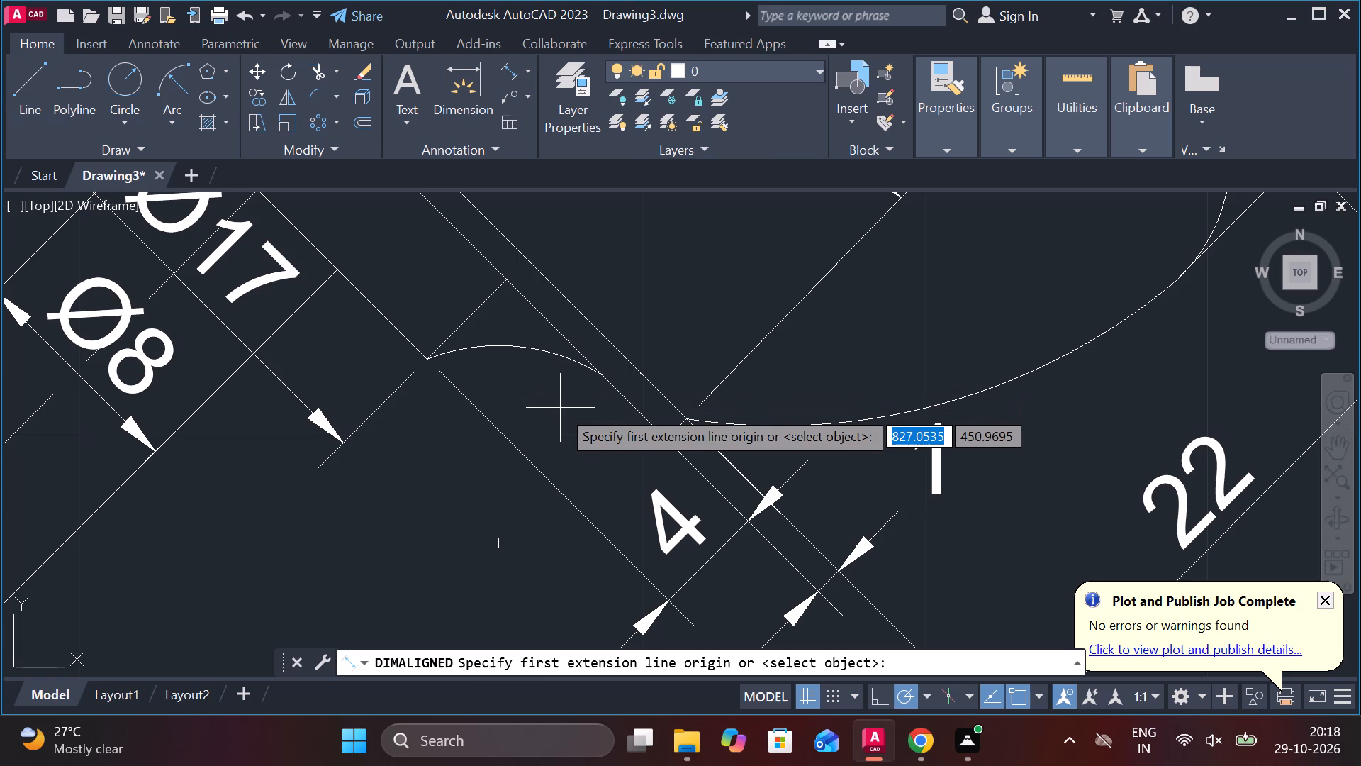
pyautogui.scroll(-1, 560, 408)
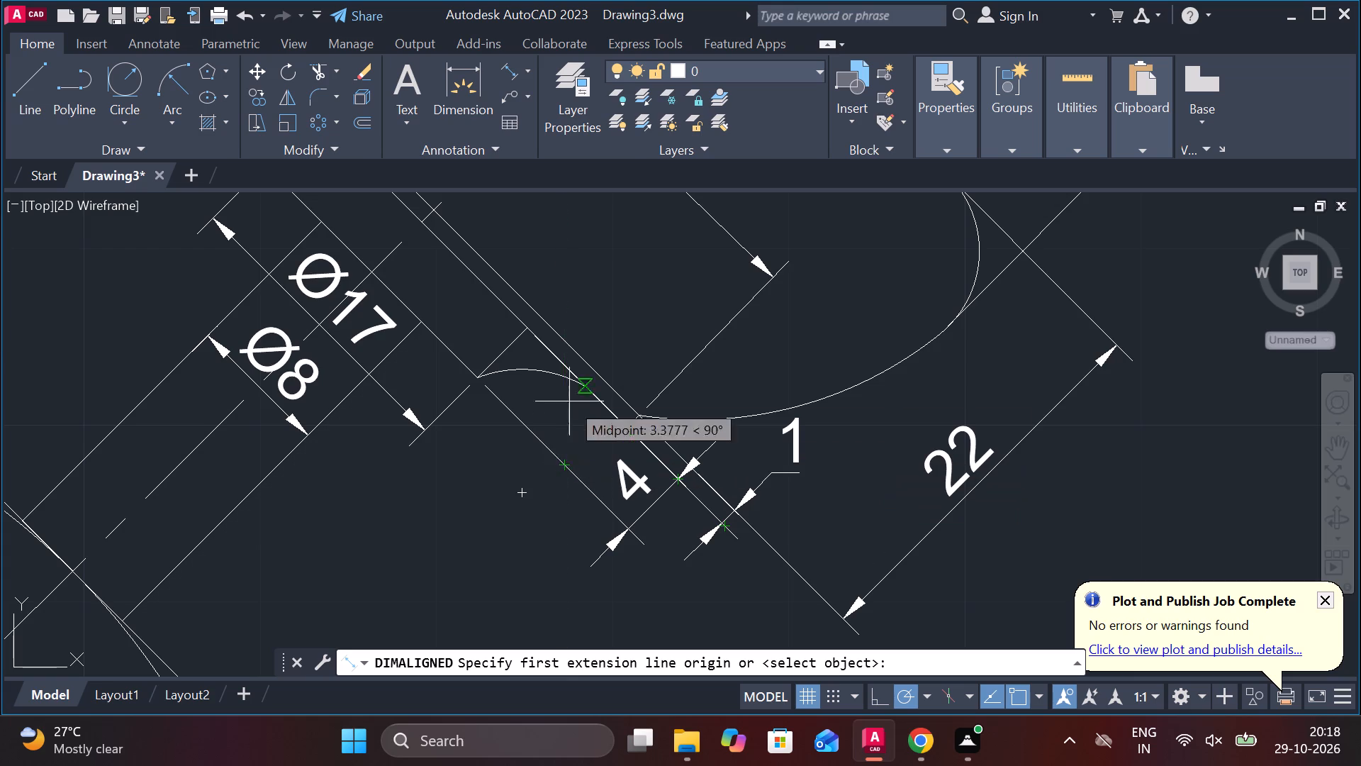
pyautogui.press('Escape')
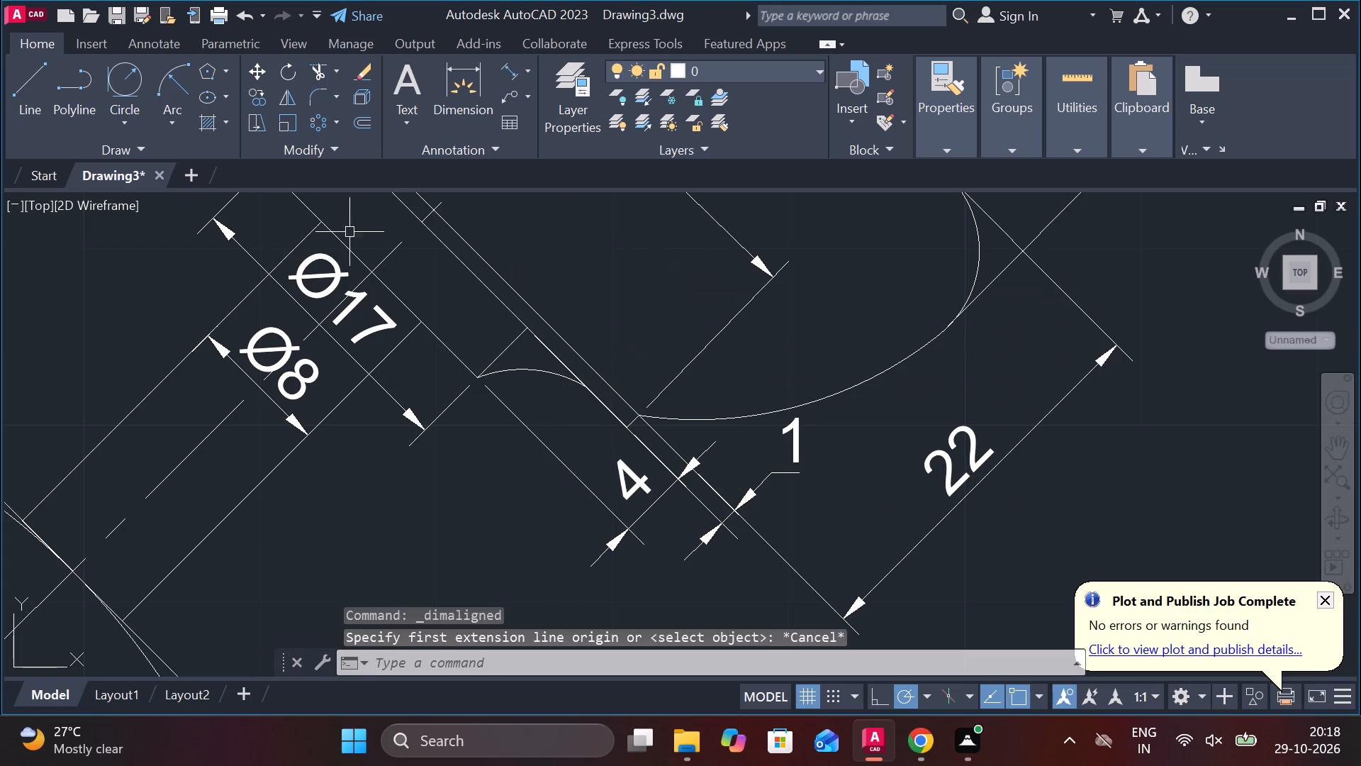
# Add a radius dimension to the concave arc between the collar and the thin rim, on the handle's upper side.
pyautogui.click(529, 69)
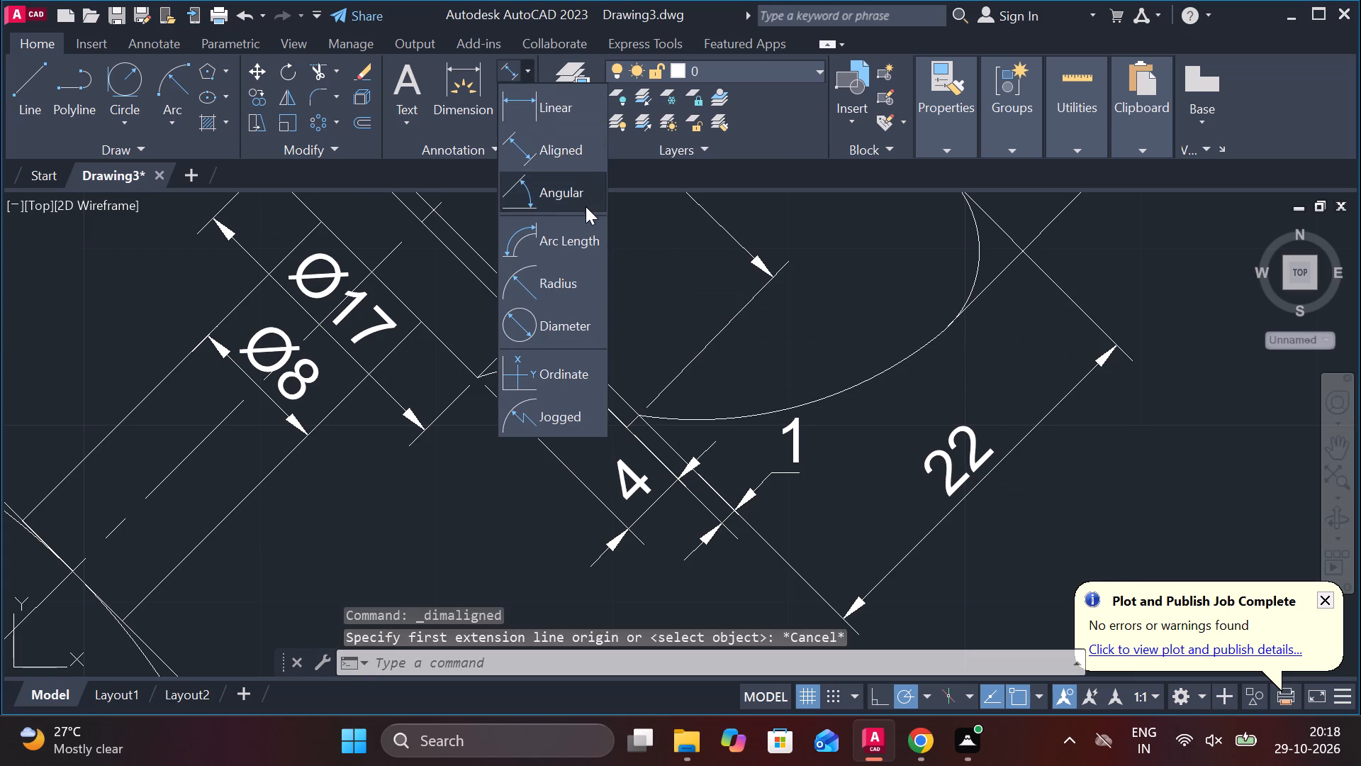
pyautogui.click(544, 289)
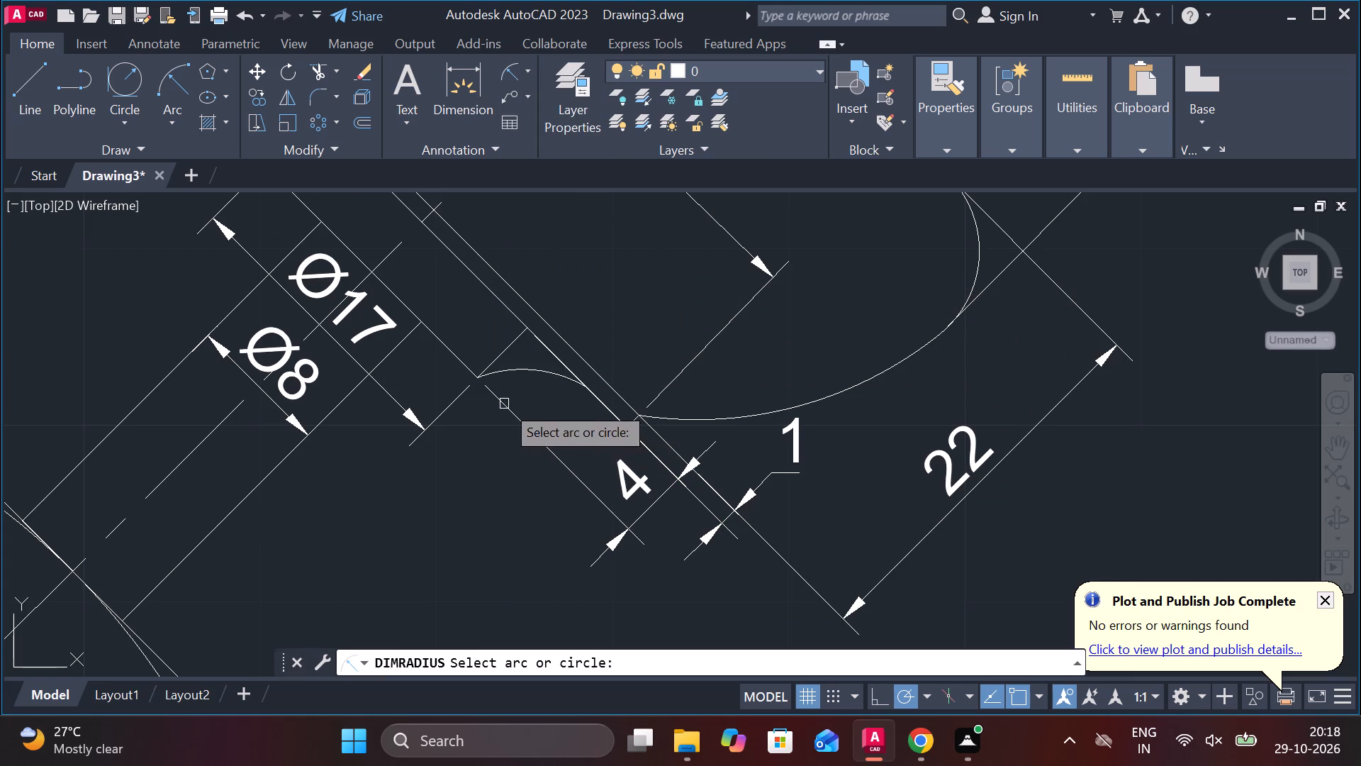
pyautogui.moveTo(503, 404); pyautogui.dragTo(578, 628, button='middle')
pyautogui.moveTo(462, 314); pyautogui.dragTo(683, 523, button='middle')
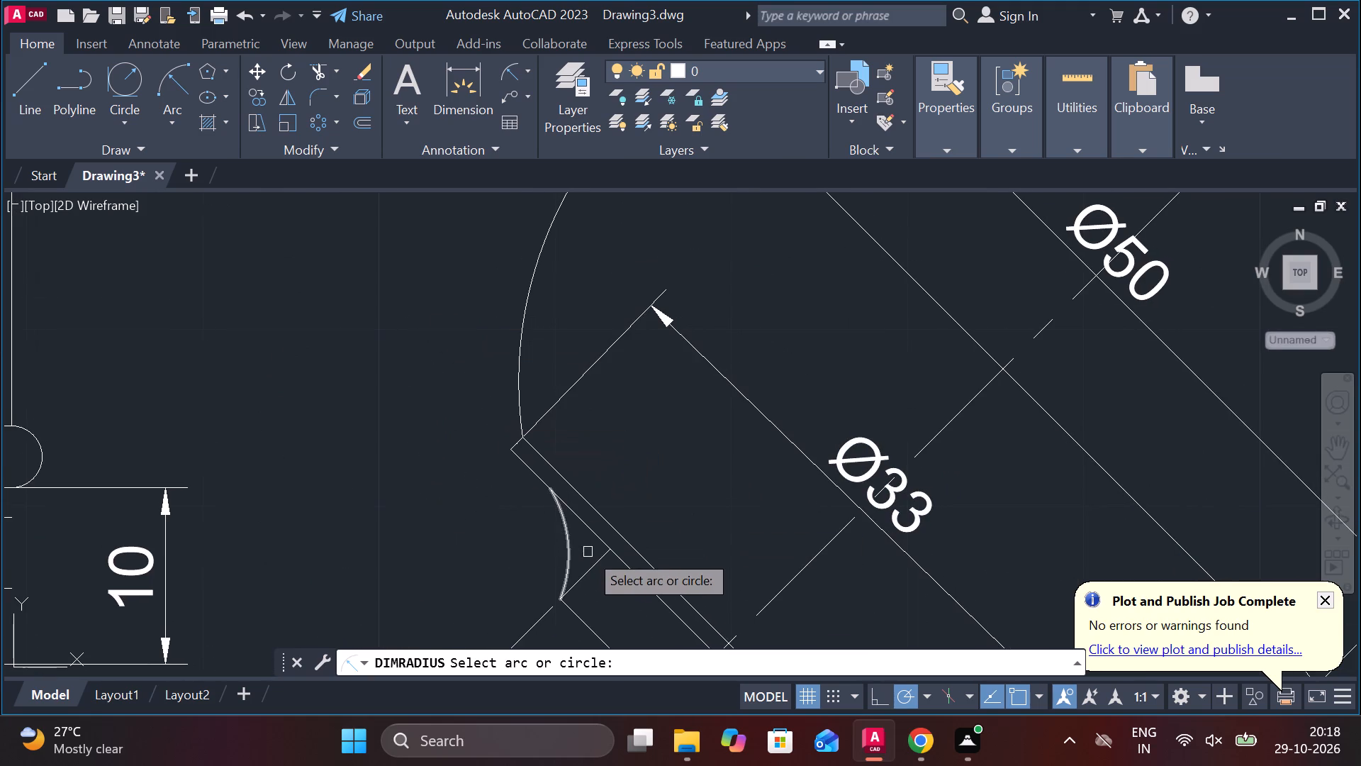
pyautogui.click(562, 541)
pyautogui.click(557, 534)
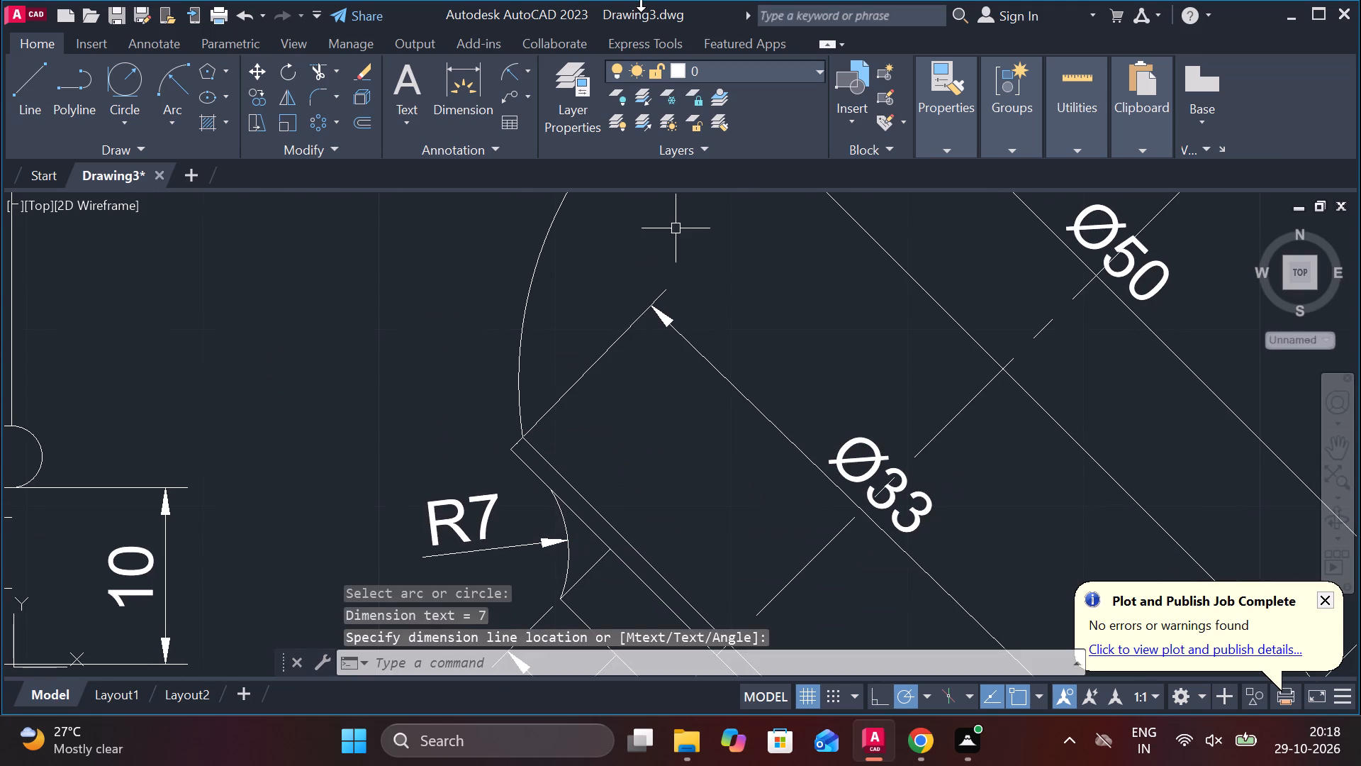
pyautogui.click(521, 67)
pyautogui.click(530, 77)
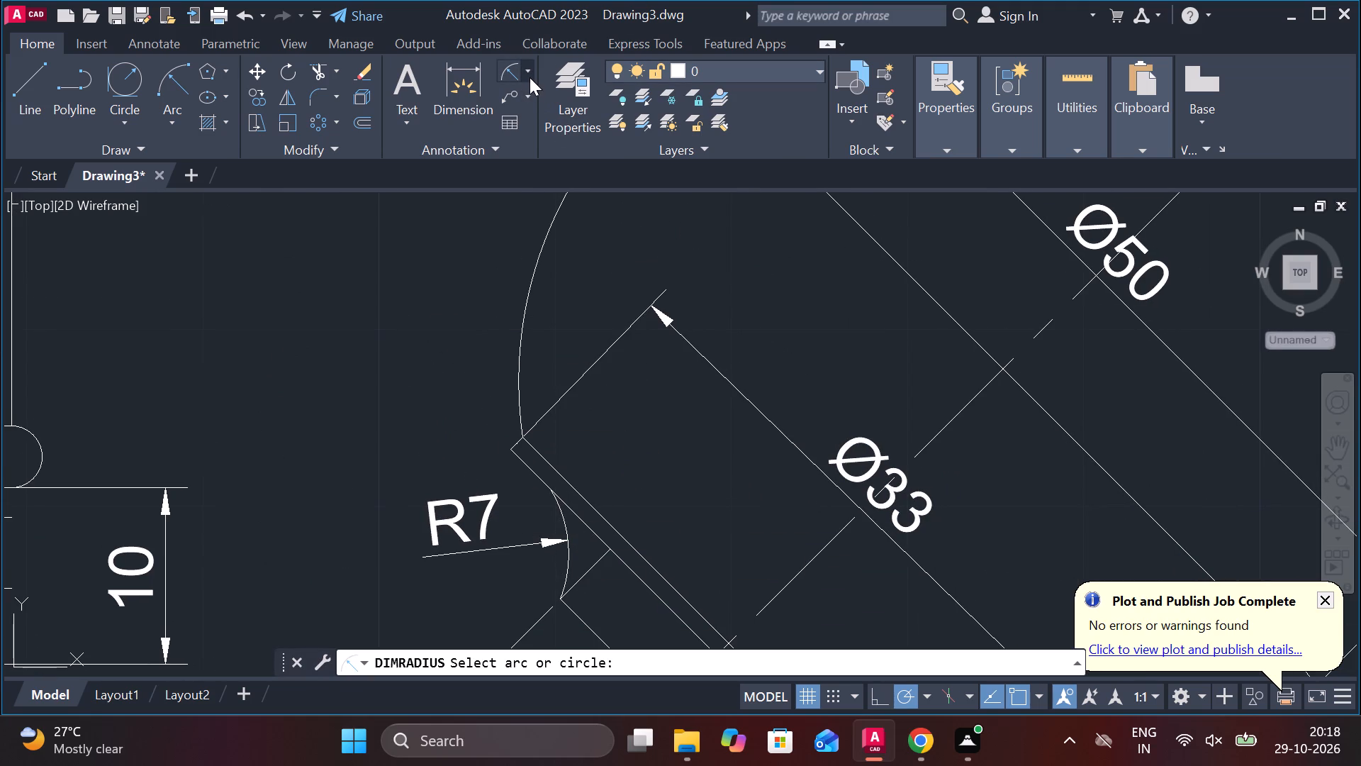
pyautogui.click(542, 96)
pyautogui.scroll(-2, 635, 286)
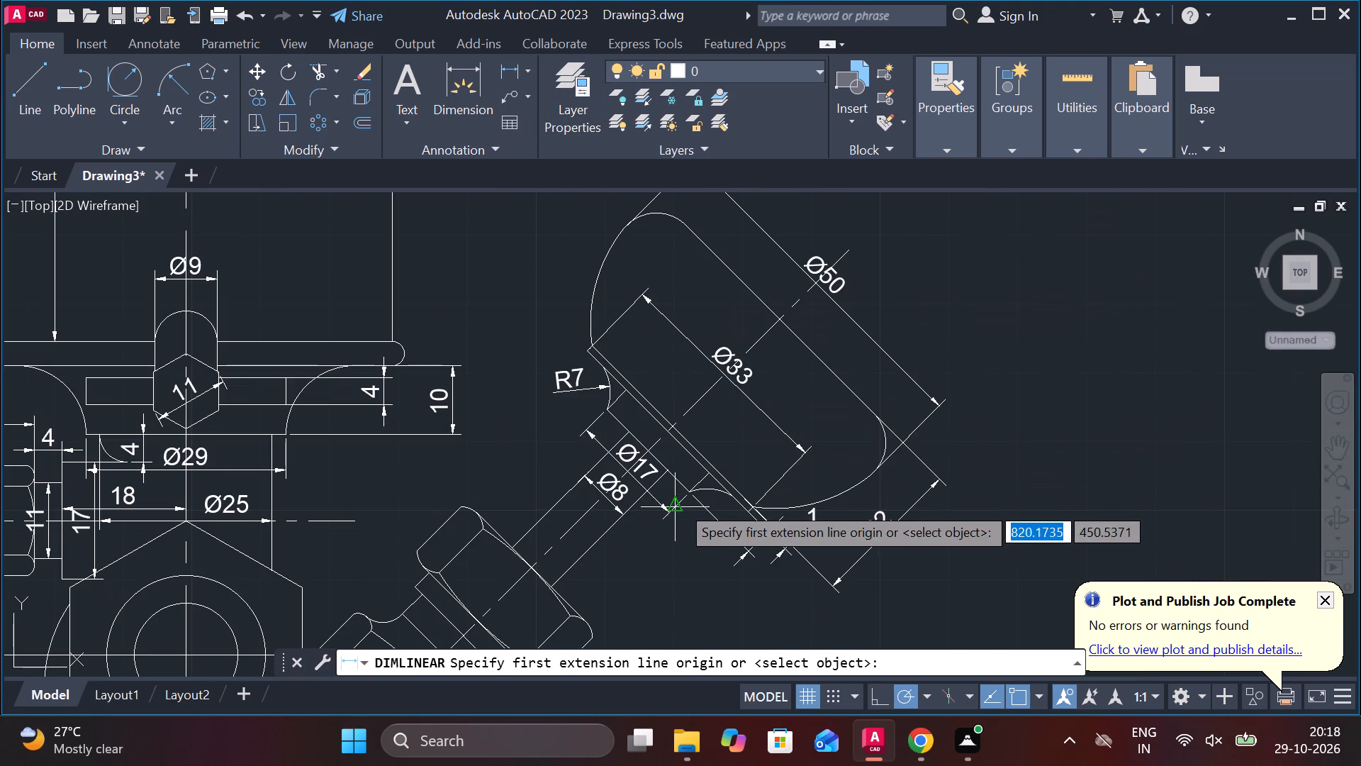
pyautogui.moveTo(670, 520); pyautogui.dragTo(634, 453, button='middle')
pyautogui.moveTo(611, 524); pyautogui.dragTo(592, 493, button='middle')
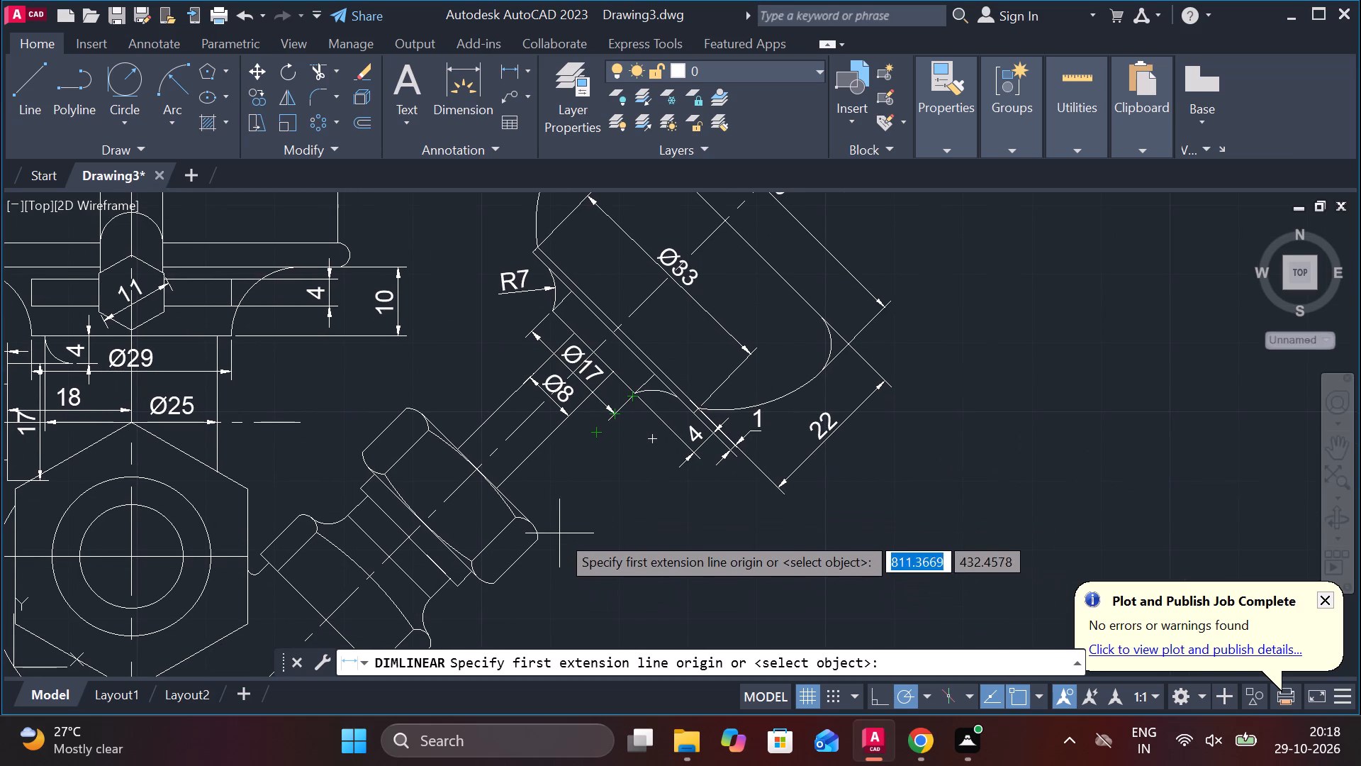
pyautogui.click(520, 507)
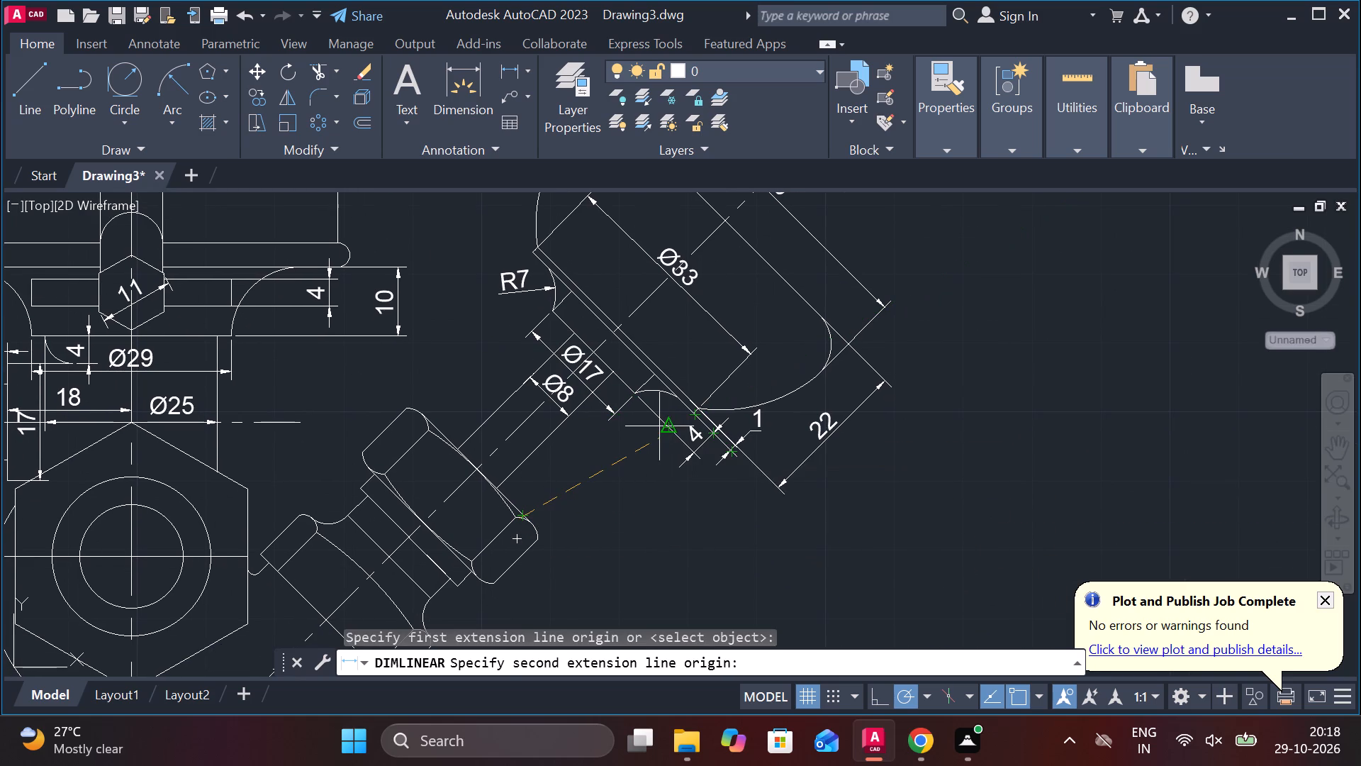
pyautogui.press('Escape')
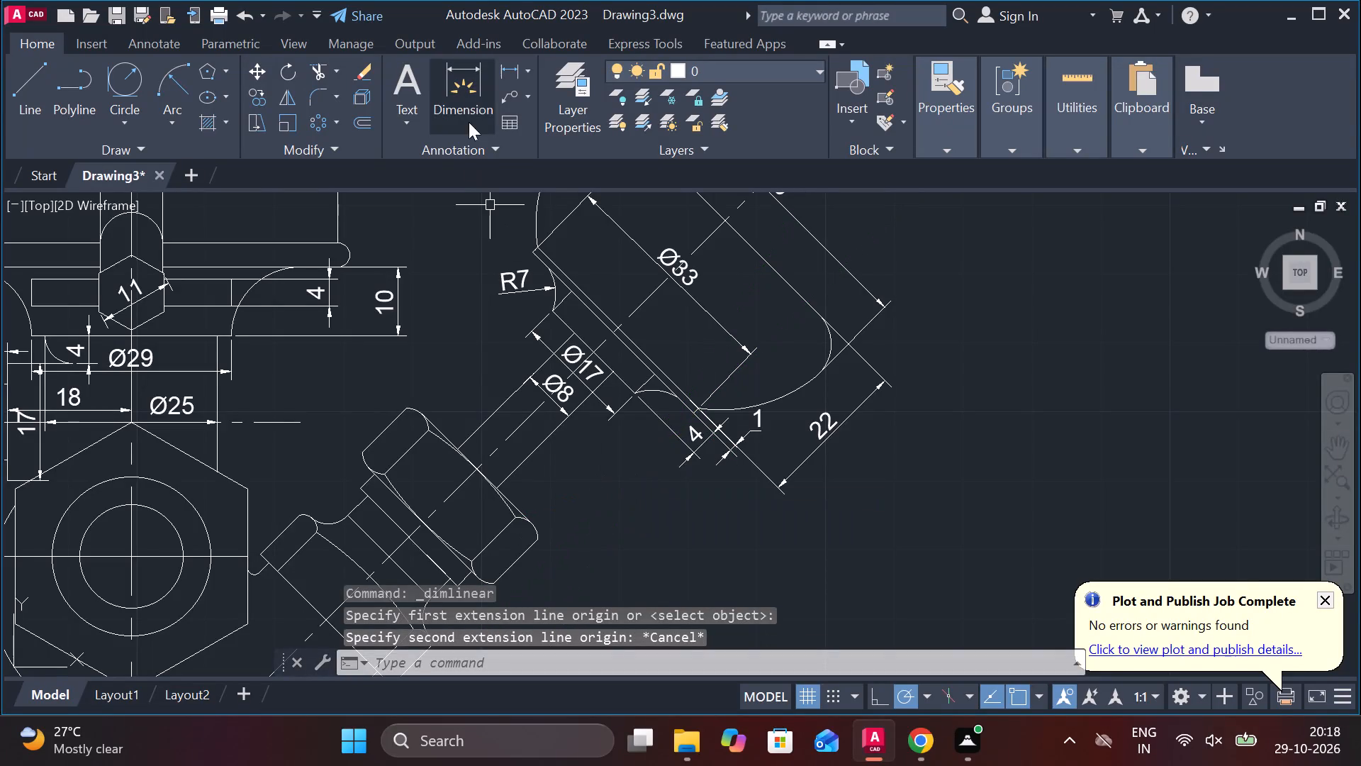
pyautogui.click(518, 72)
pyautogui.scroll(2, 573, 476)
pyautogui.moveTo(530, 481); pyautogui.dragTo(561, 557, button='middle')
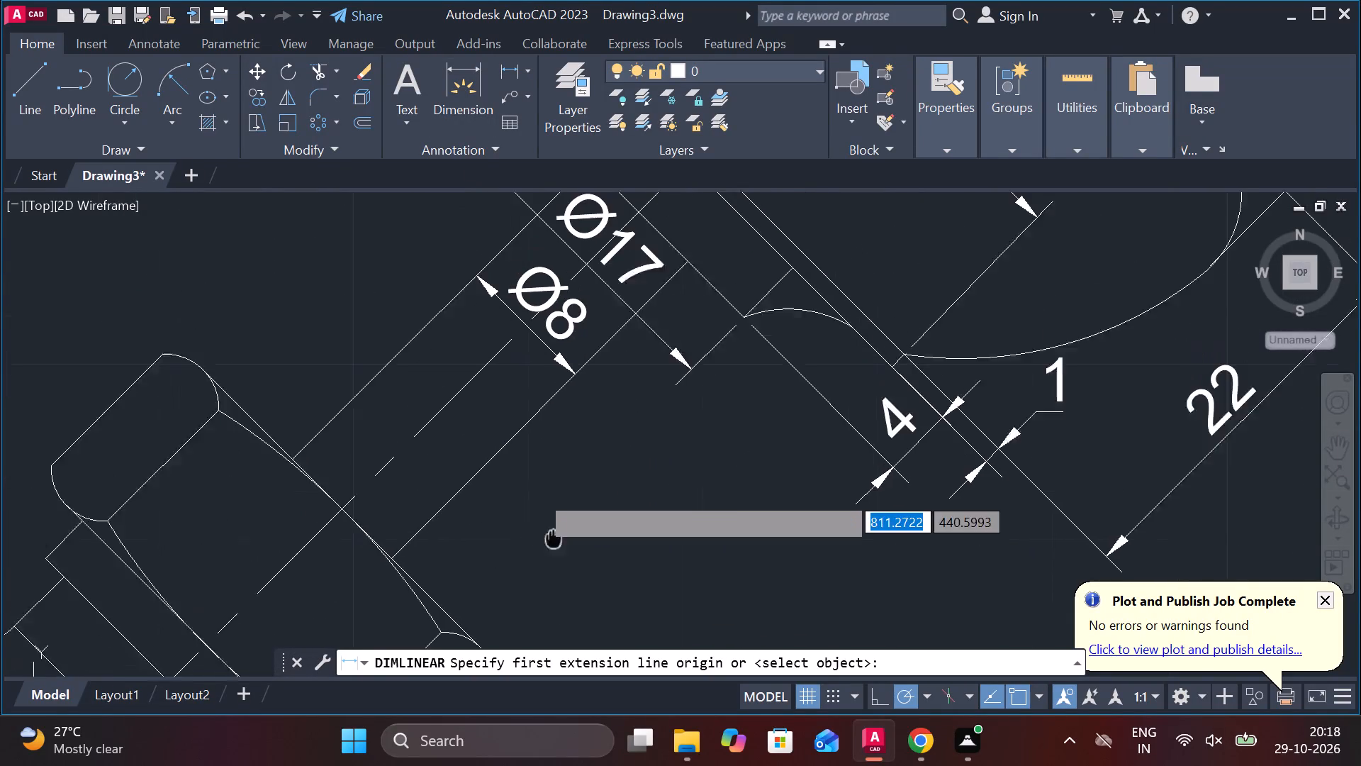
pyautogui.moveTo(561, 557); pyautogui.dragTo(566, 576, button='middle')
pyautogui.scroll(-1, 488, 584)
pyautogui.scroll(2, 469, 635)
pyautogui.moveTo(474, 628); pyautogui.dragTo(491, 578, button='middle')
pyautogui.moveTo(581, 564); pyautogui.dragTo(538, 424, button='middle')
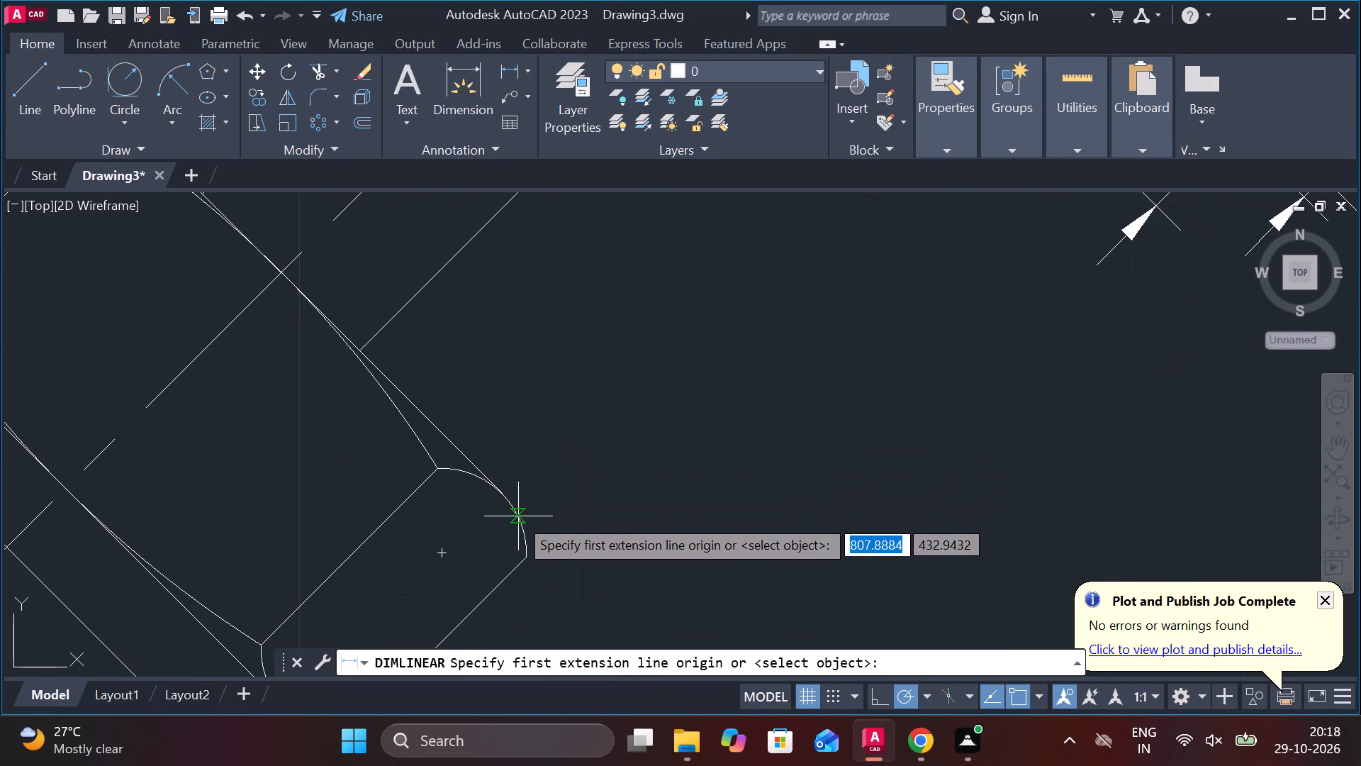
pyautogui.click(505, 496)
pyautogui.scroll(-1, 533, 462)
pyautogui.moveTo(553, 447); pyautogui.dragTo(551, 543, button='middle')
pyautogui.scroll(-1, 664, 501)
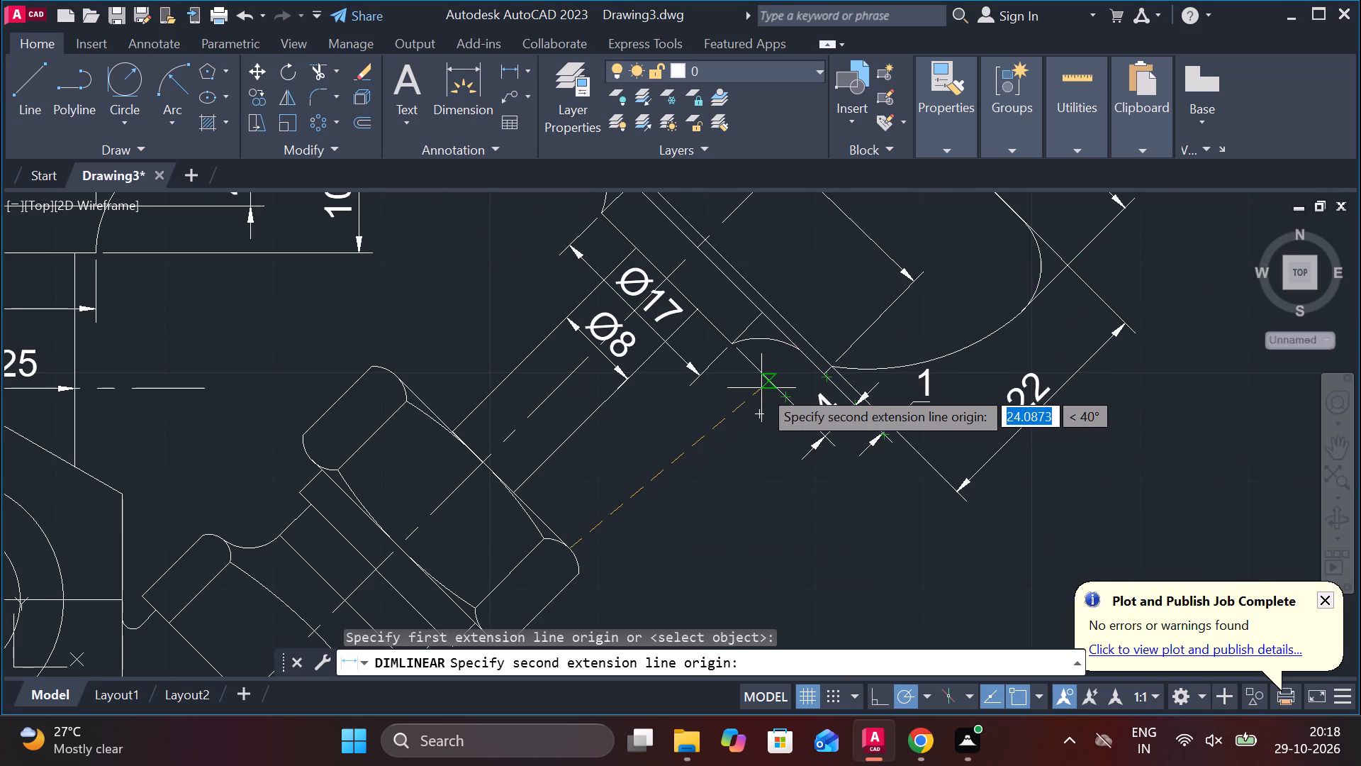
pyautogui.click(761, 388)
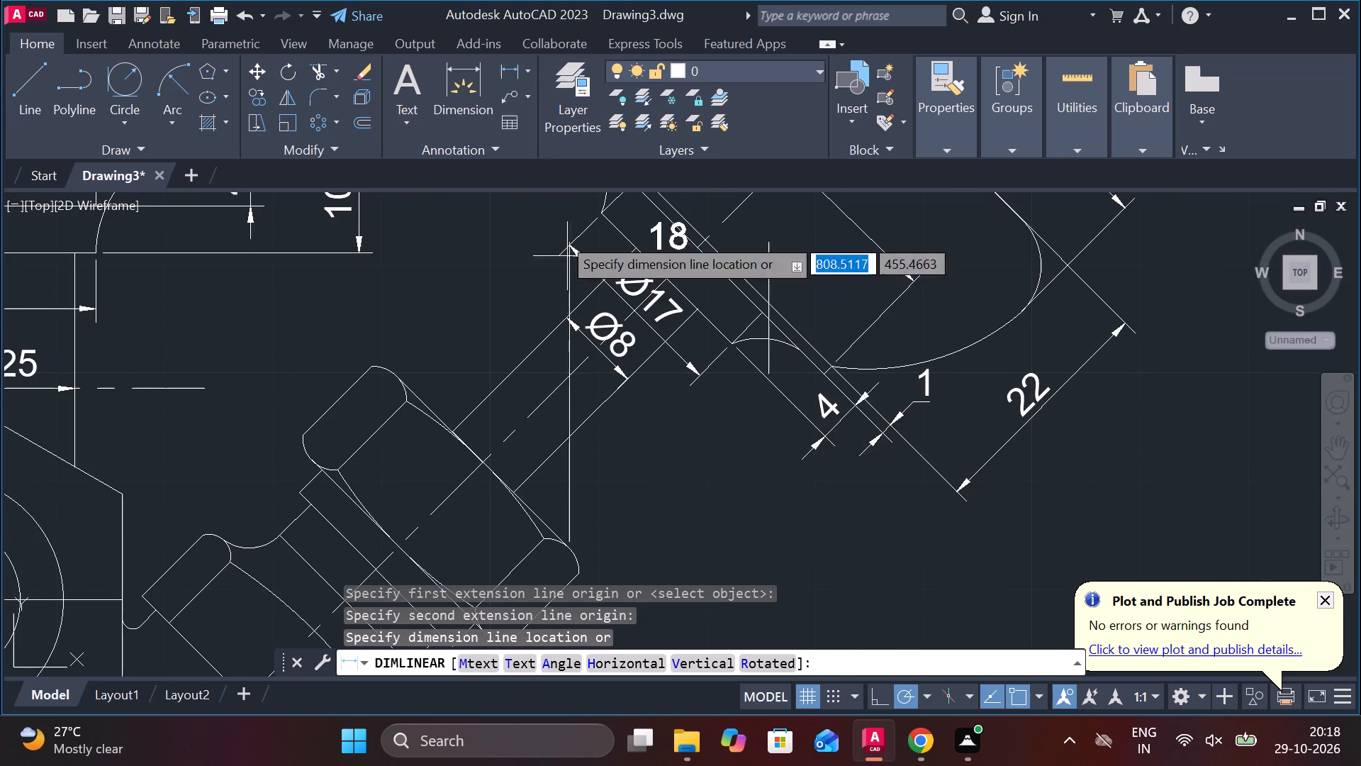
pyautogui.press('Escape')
# Add an aligned dimension for the stem length between the hex nut's outer face and the collar, placed well outside the handle.
pyautogui.click(524, 75)
pyautogui.click(532, 148)
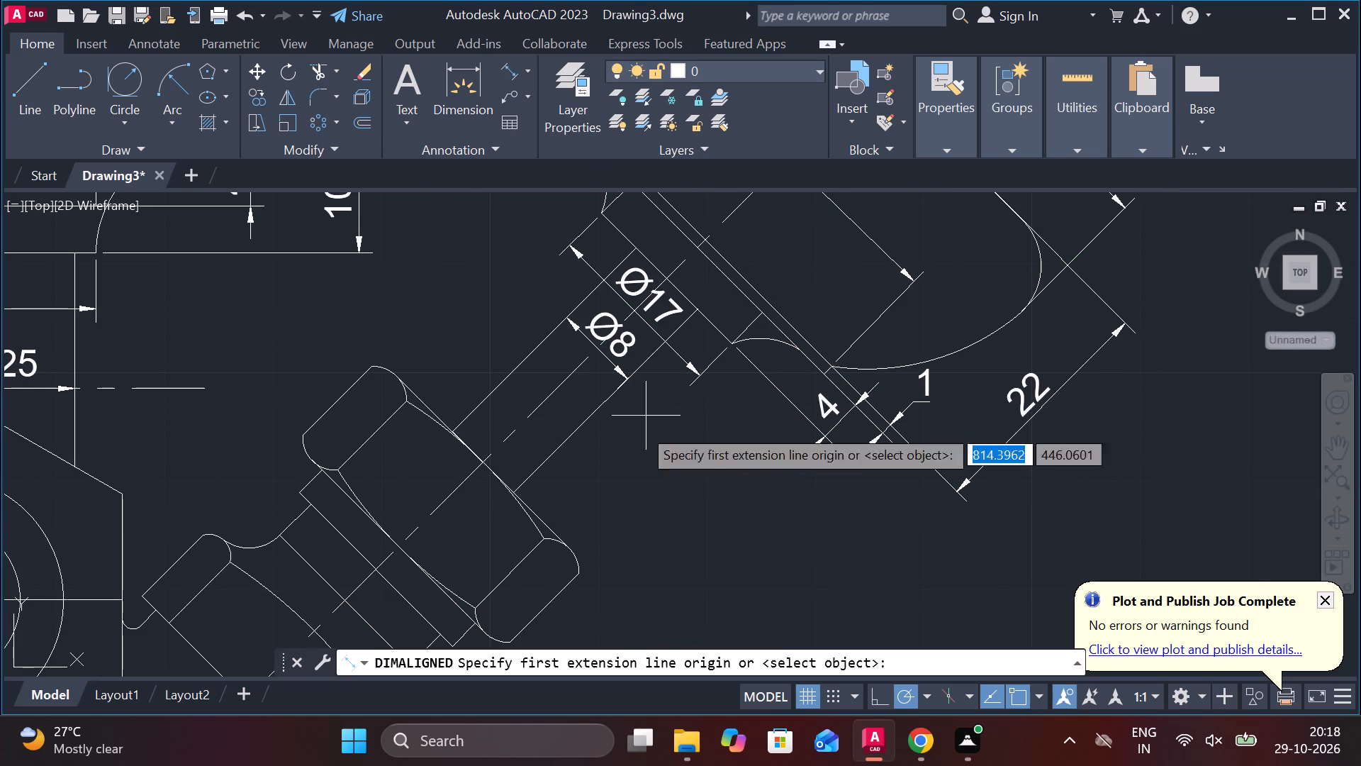
pyautogui.click(570, 554)
pyautogui.click(764, 368)
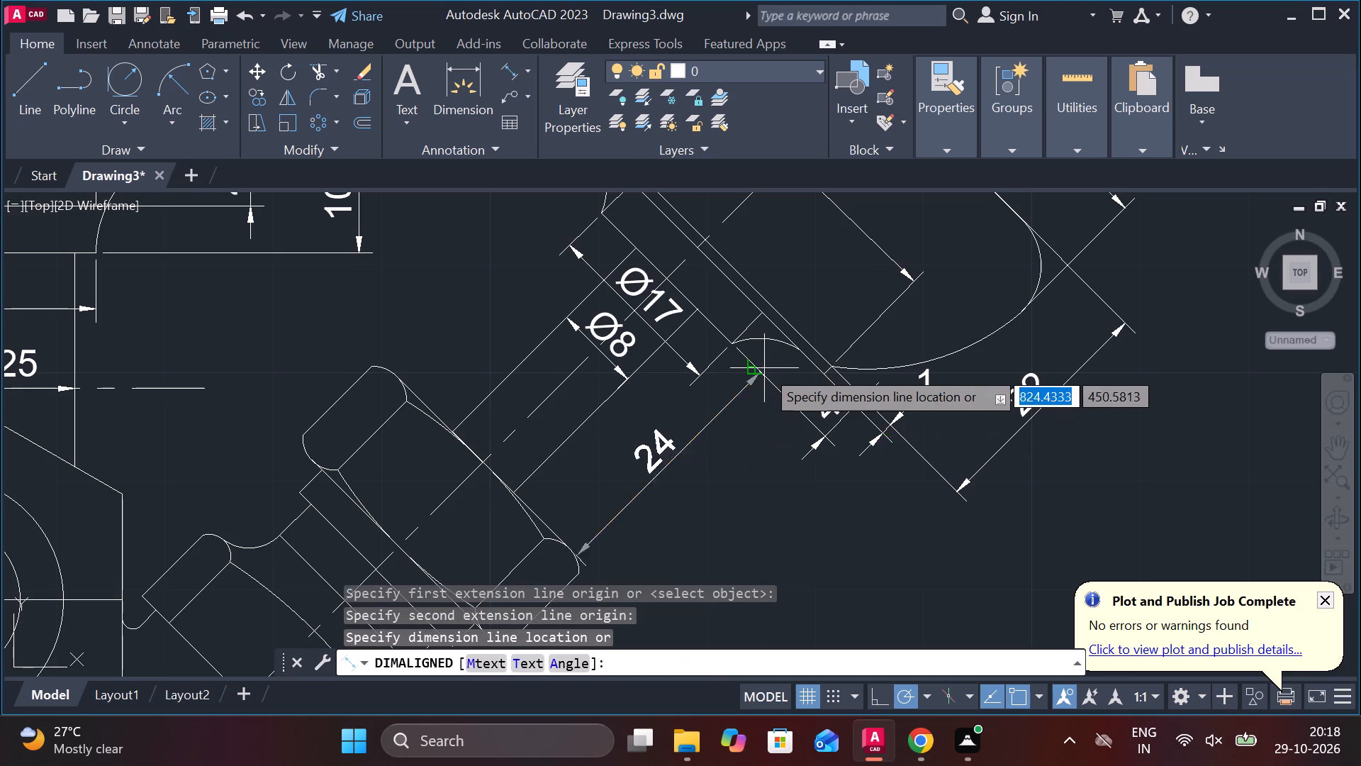
pyautogui.moveTo(810, 501); pyautogui.dragTo(765, 366, button='middle')
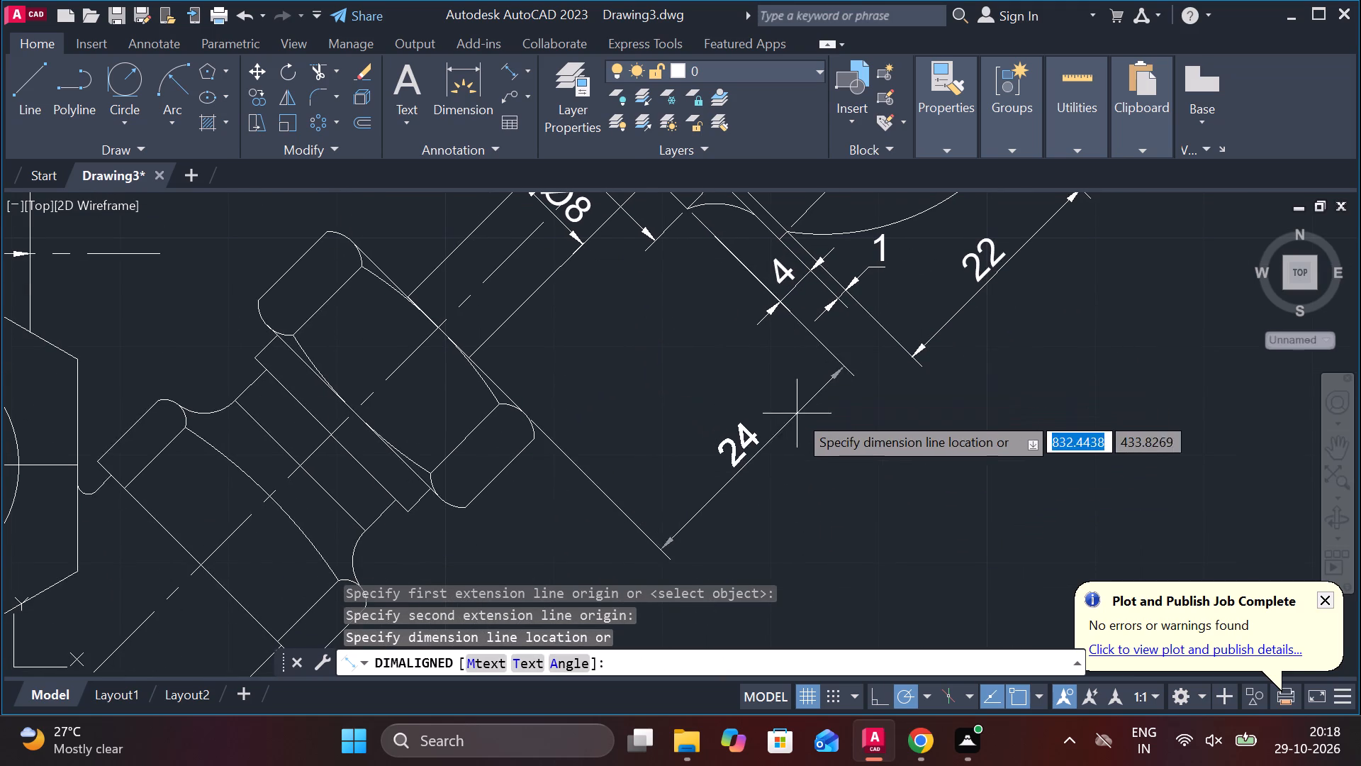
pyautogui.doubleClick(827, 427)
pyautogui.moveTo(807, 427); pyautogui.dragTo(804, 350, button='middle')
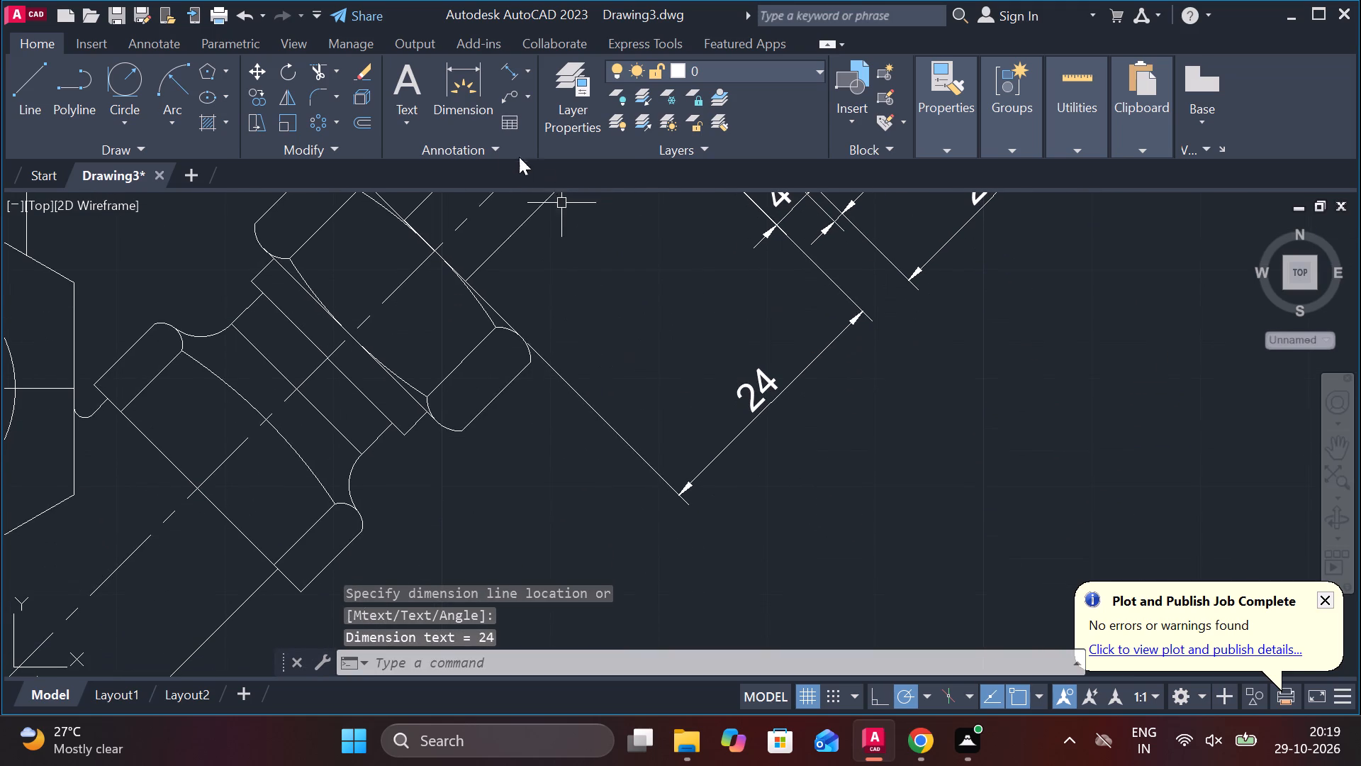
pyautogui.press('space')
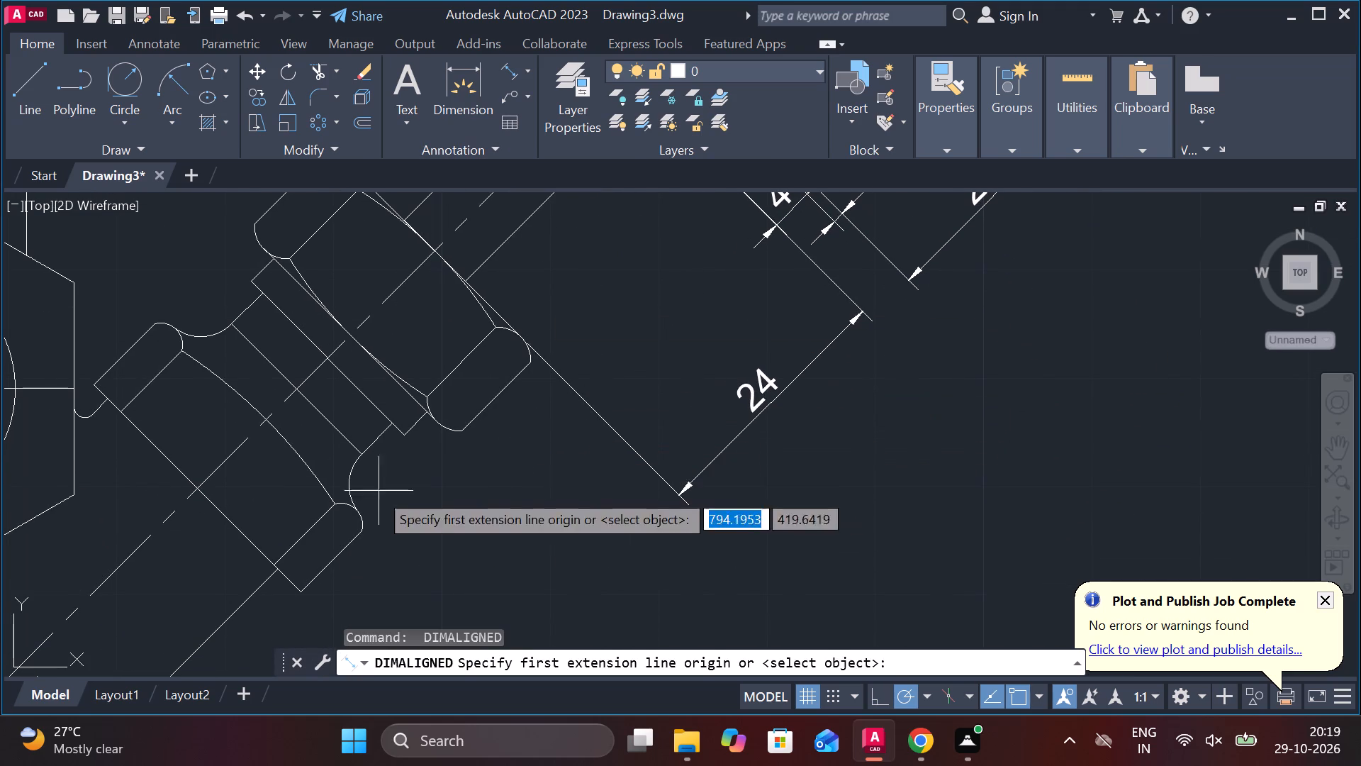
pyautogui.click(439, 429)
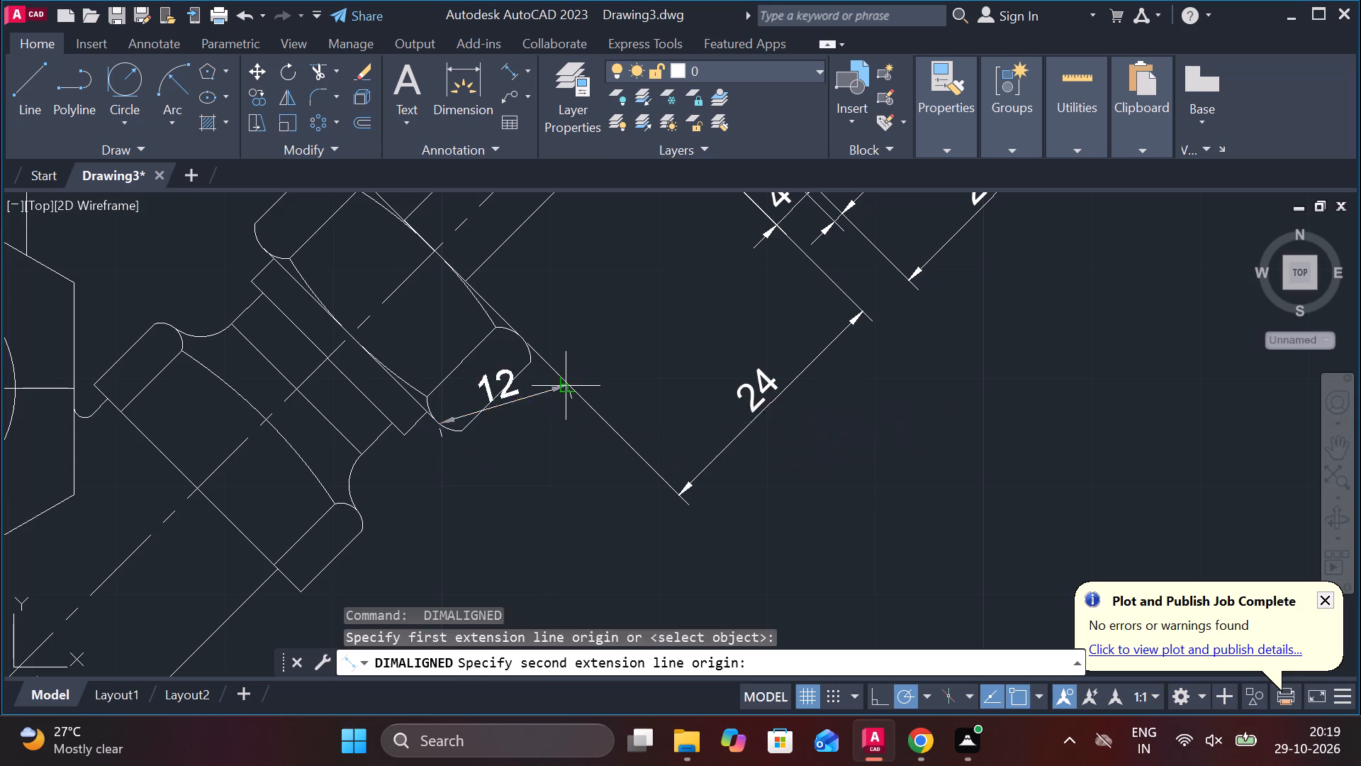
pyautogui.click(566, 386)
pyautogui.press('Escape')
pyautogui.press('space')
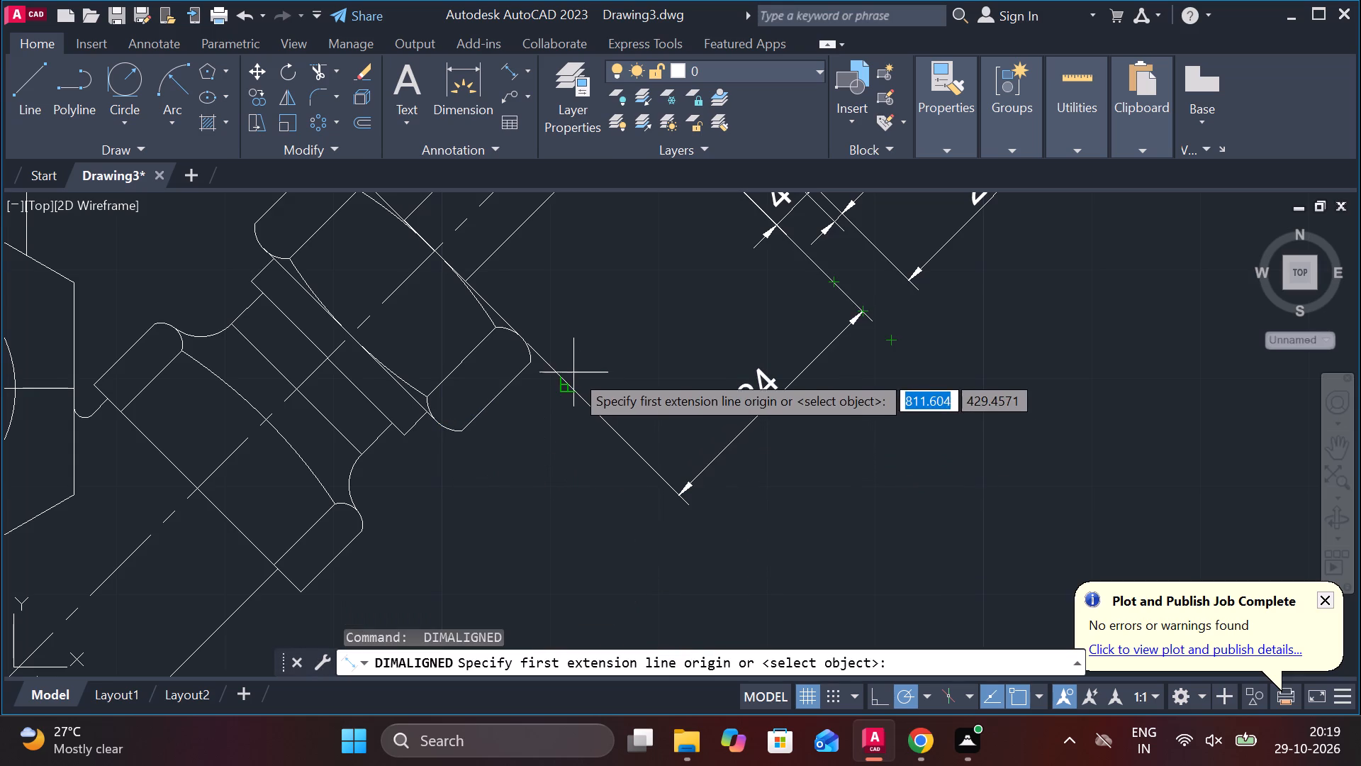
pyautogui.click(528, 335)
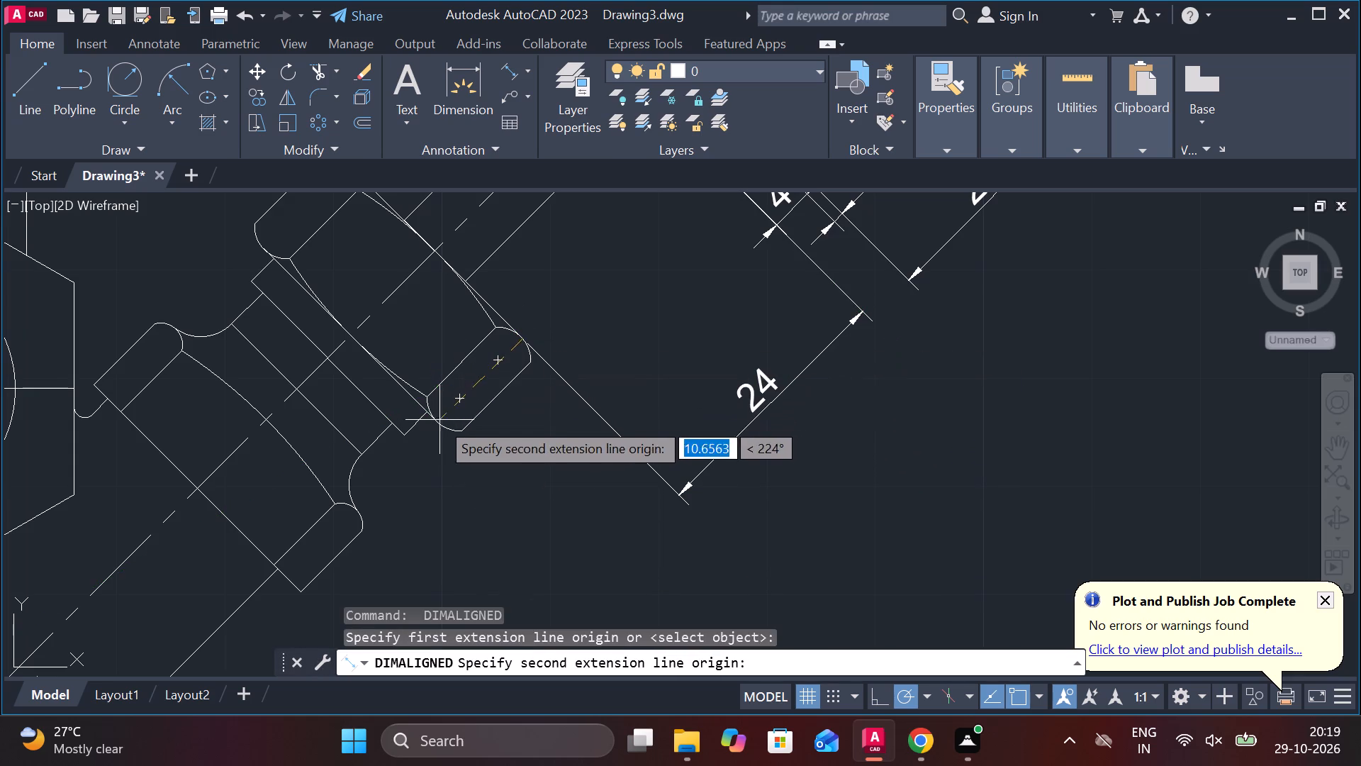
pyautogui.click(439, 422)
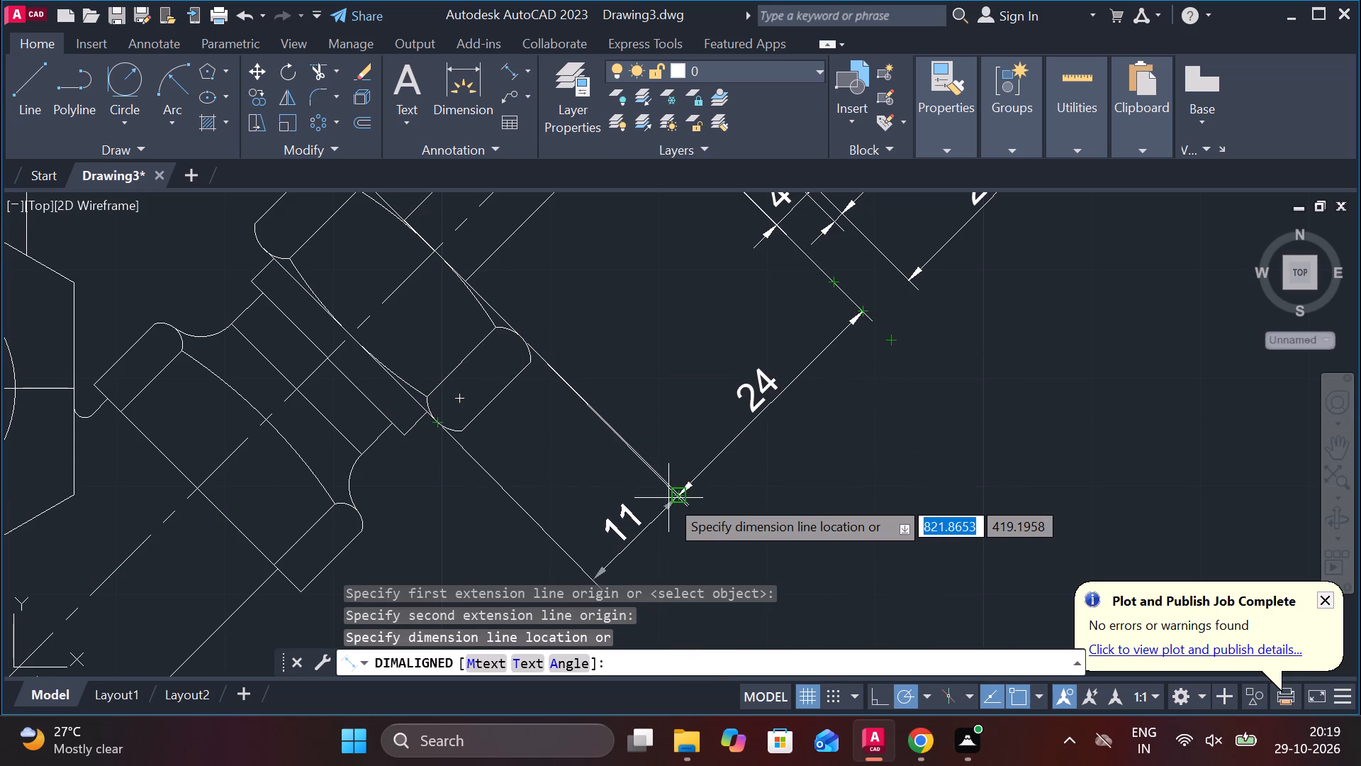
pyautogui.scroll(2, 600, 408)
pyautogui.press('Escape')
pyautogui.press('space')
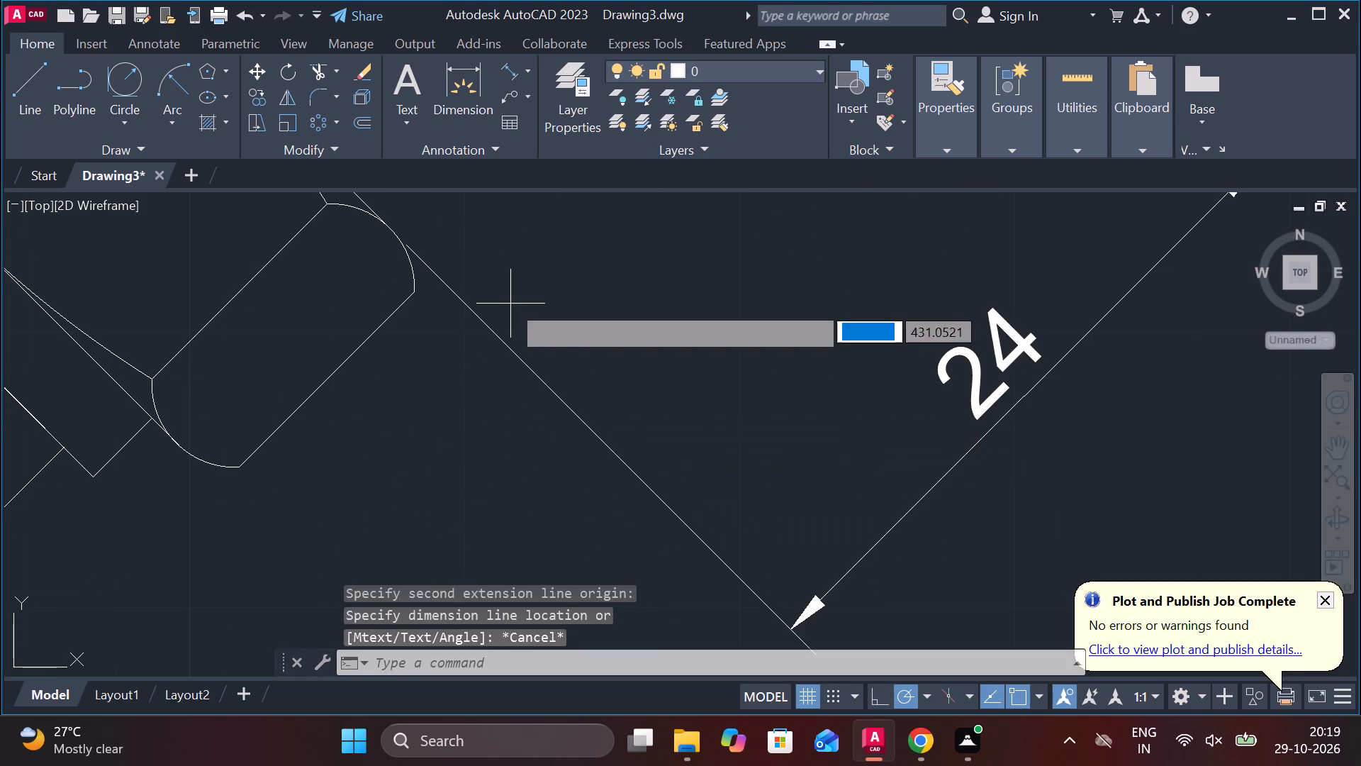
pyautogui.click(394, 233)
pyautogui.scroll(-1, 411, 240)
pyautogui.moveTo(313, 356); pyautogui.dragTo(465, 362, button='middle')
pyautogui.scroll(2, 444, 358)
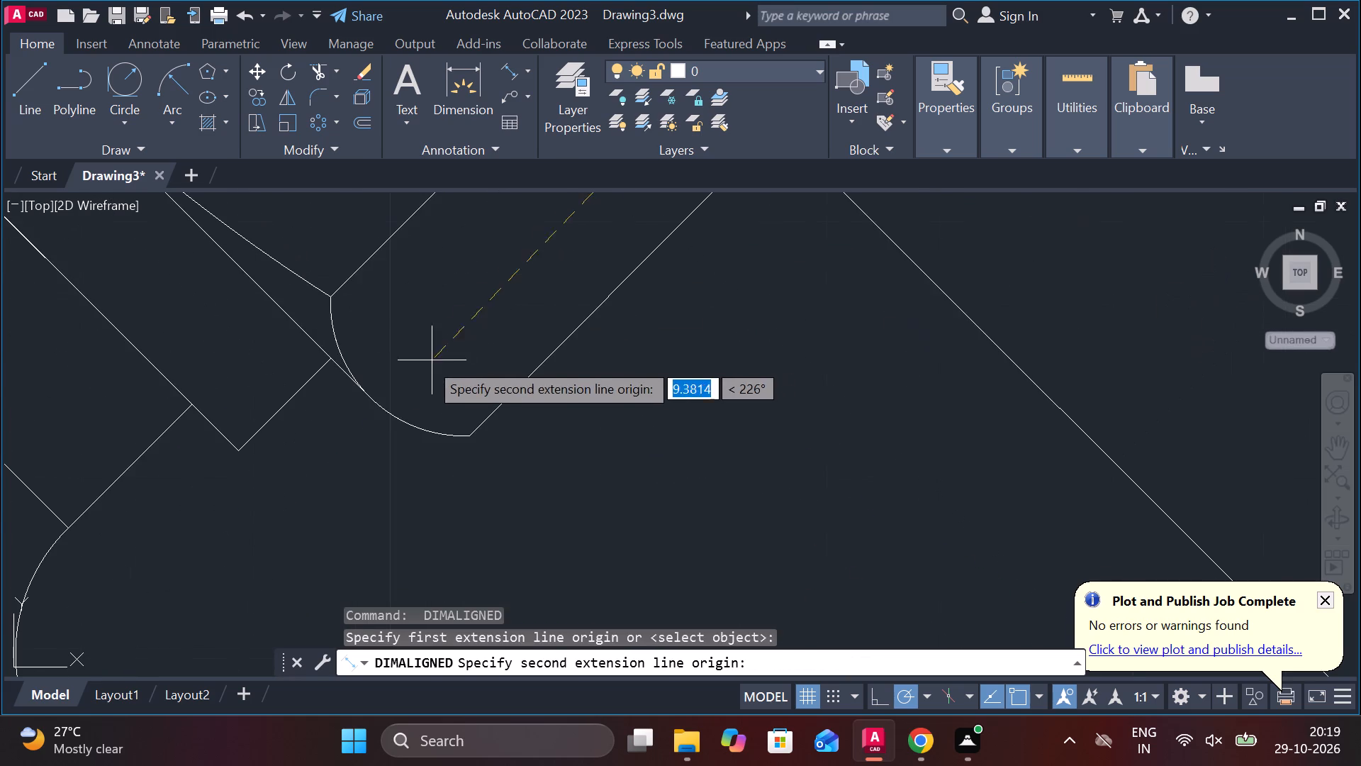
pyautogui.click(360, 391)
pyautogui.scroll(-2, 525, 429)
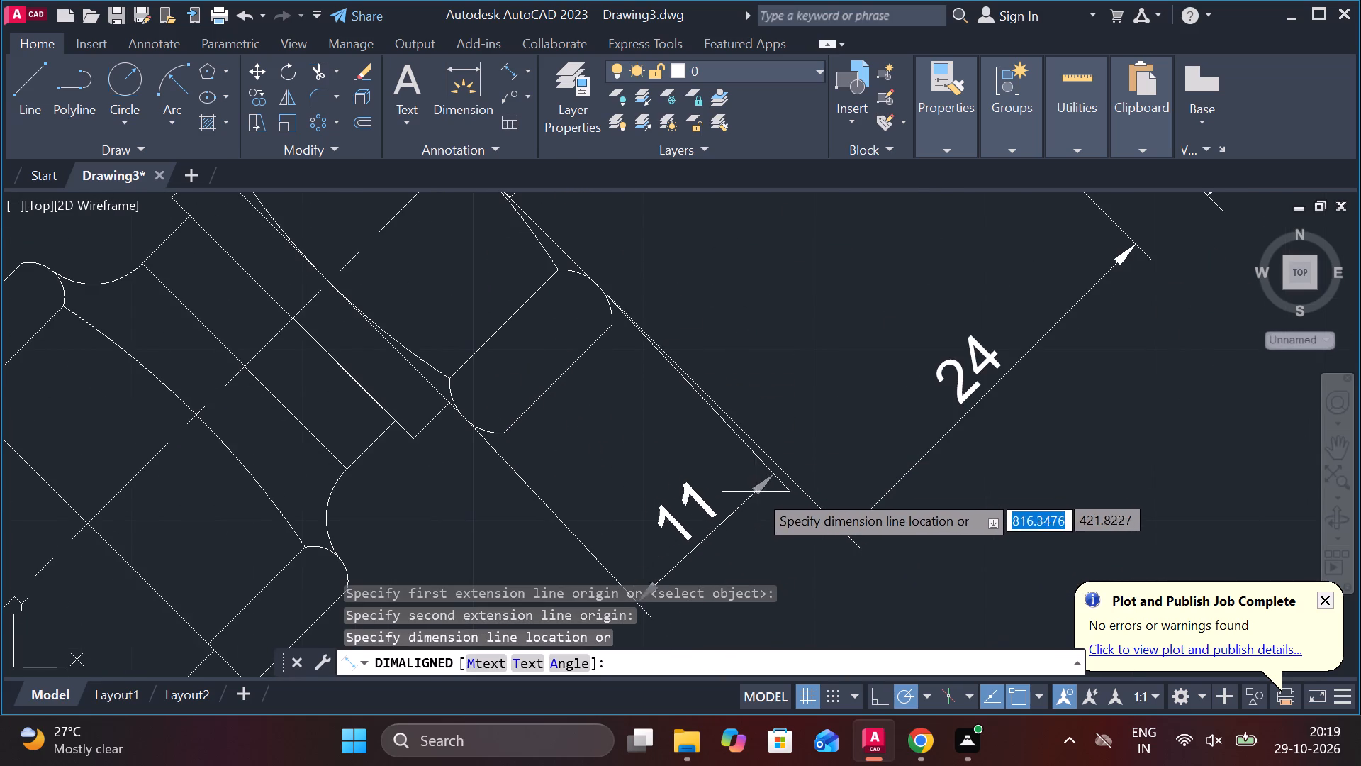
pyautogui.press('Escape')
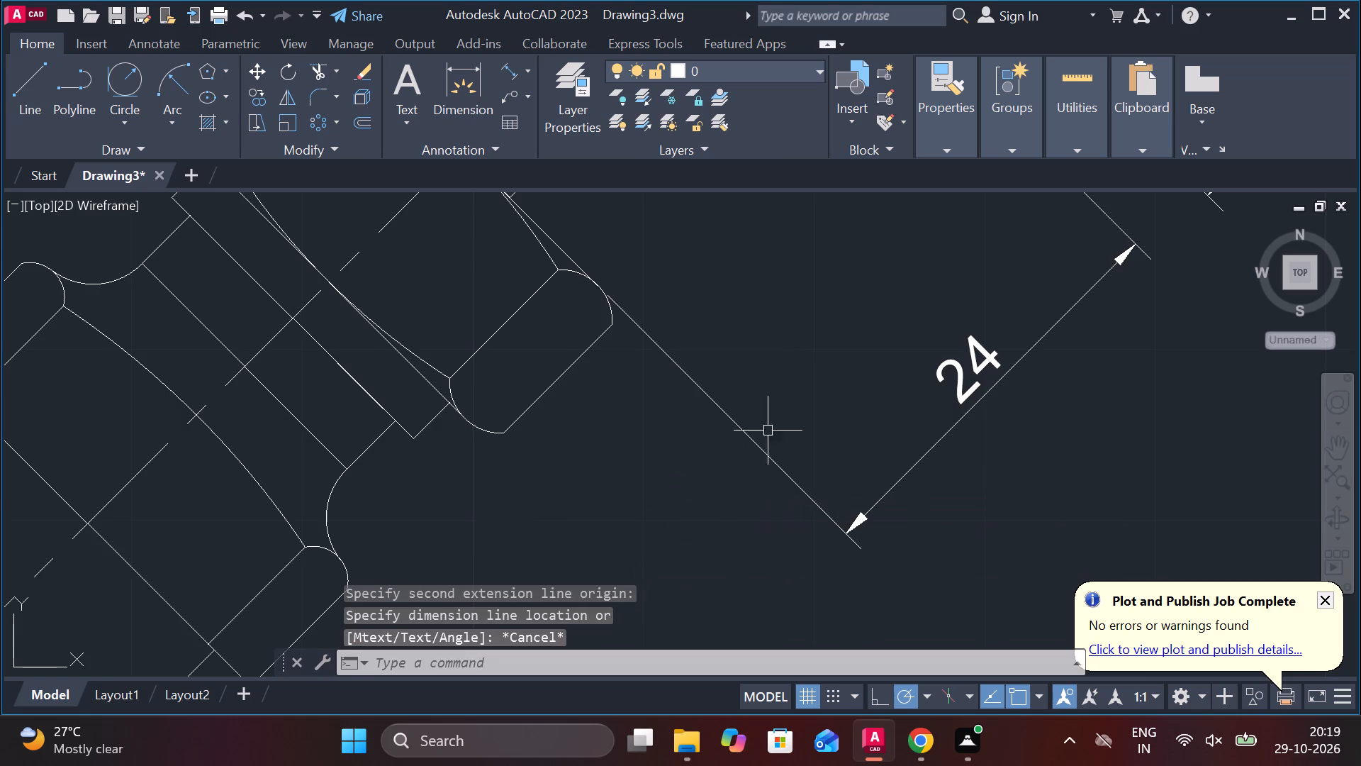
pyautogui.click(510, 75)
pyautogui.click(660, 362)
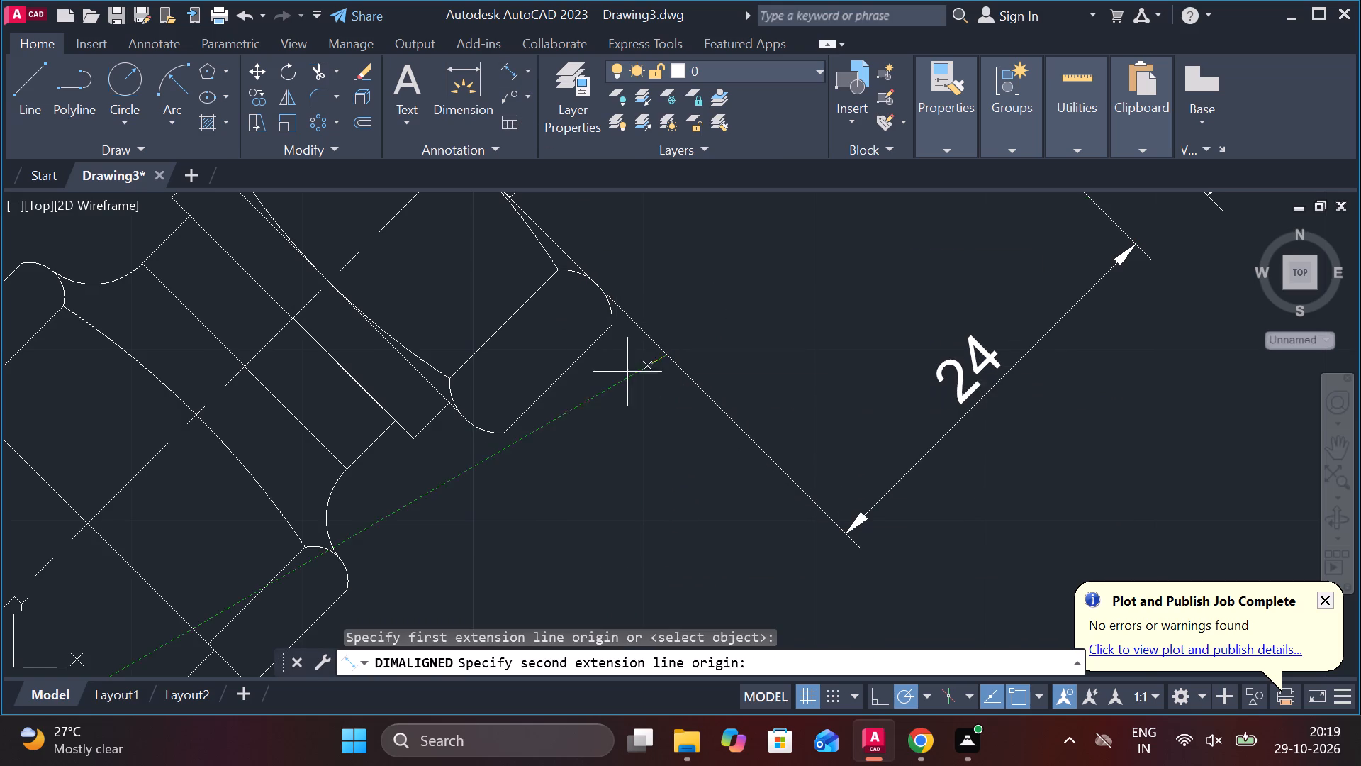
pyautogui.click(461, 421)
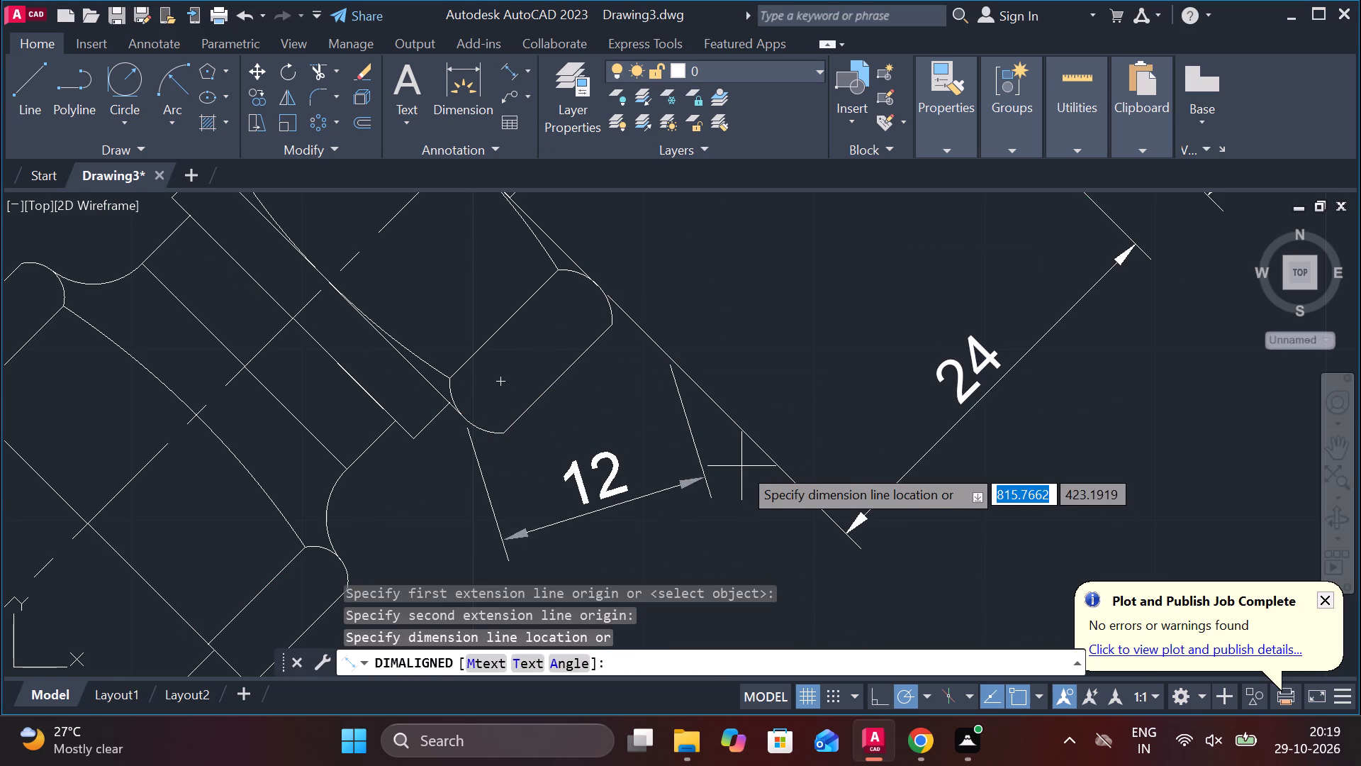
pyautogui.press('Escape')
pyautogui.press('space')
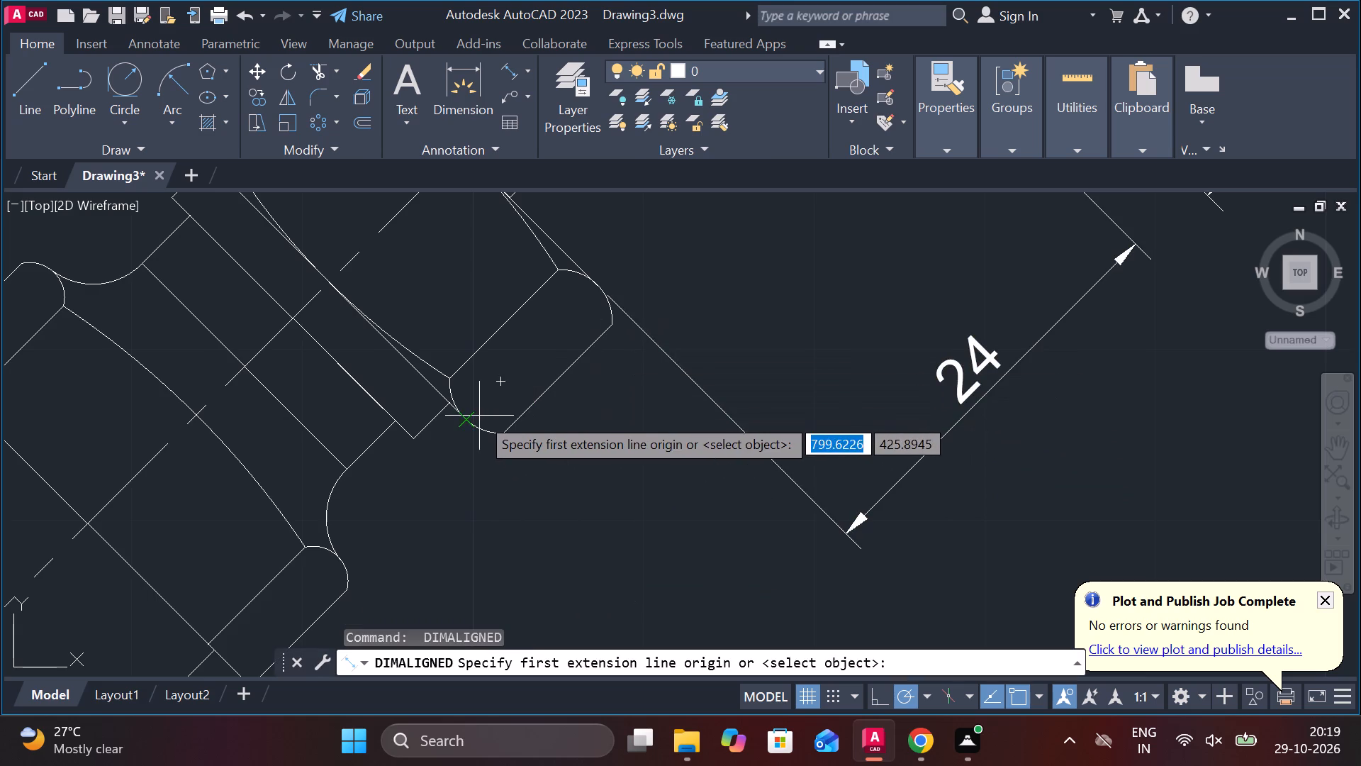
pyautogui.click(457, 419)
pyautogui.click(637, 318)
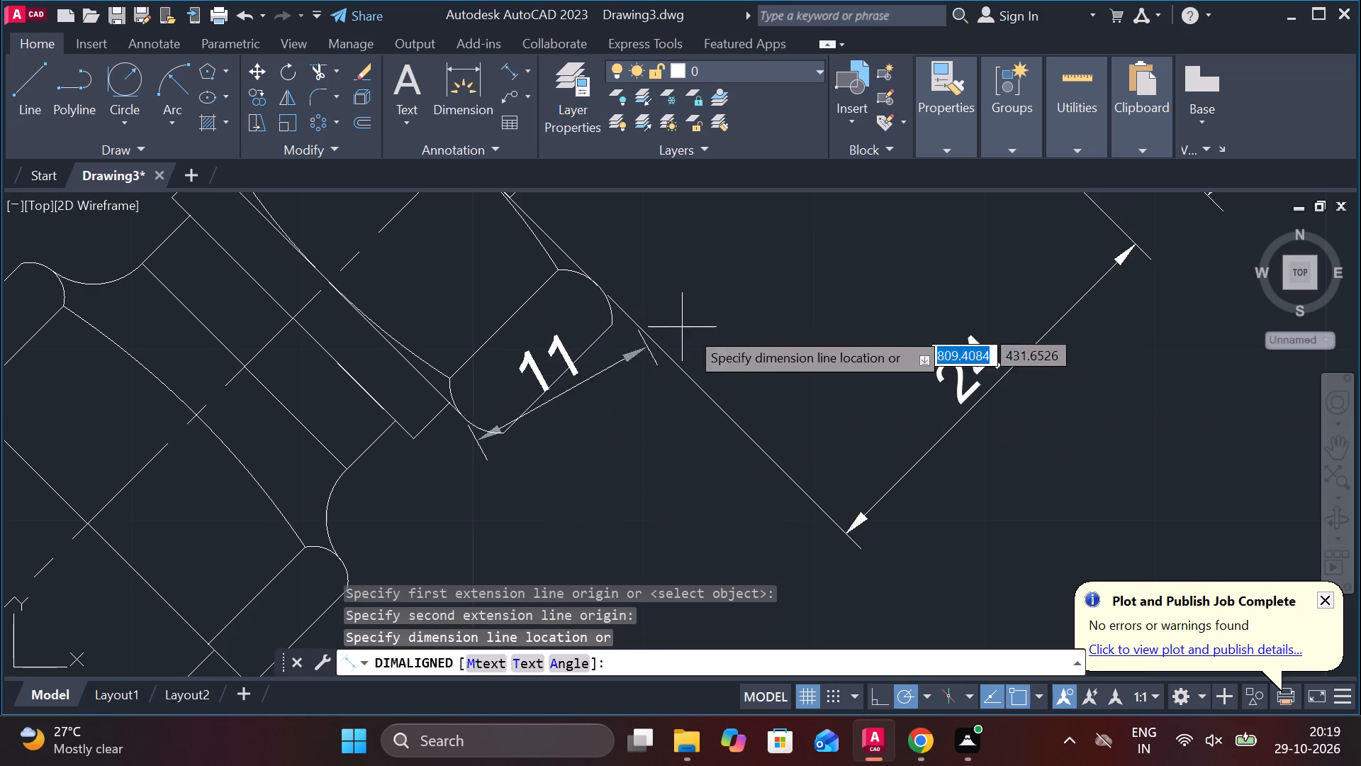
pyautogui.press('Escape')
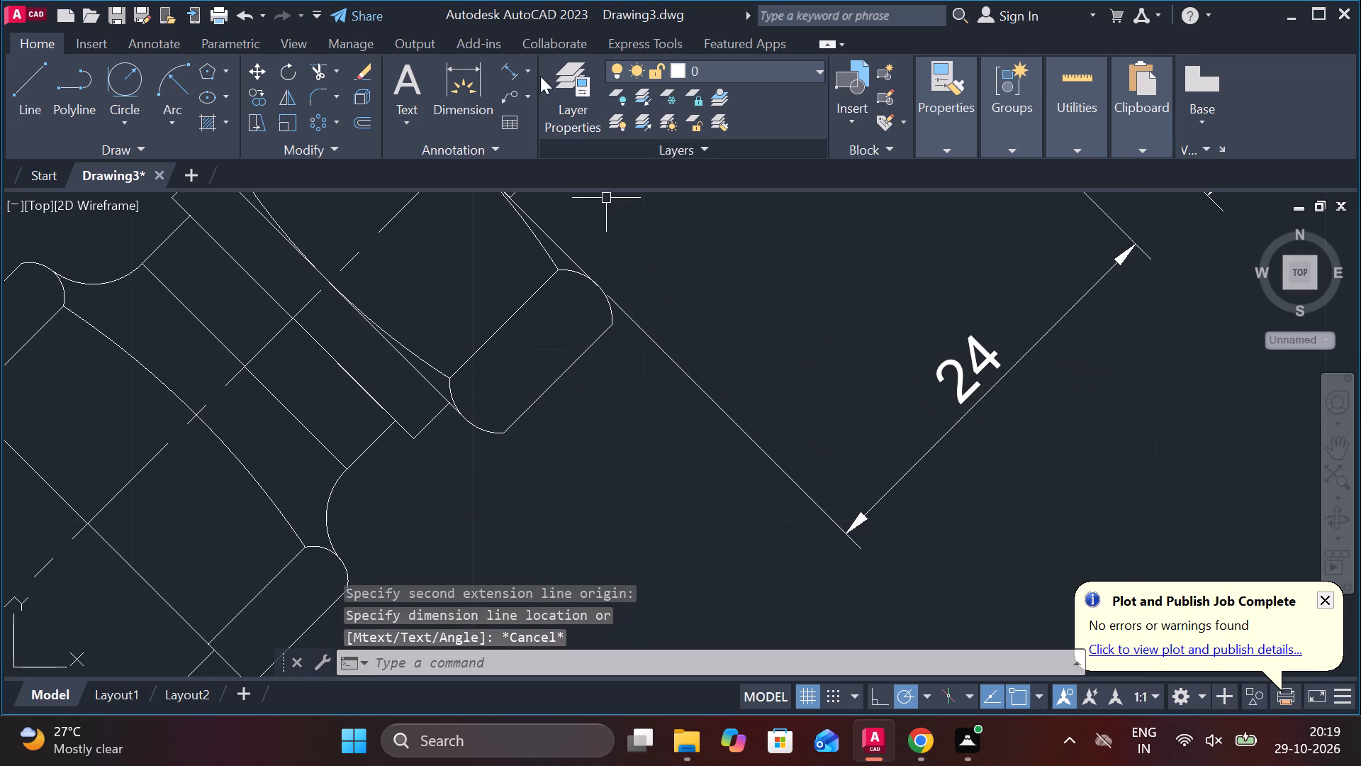
# Add an aligned dimension for the angled hex nut's thickness, placed just outside the nut's lower side.
pyautogui.click(513, 76)
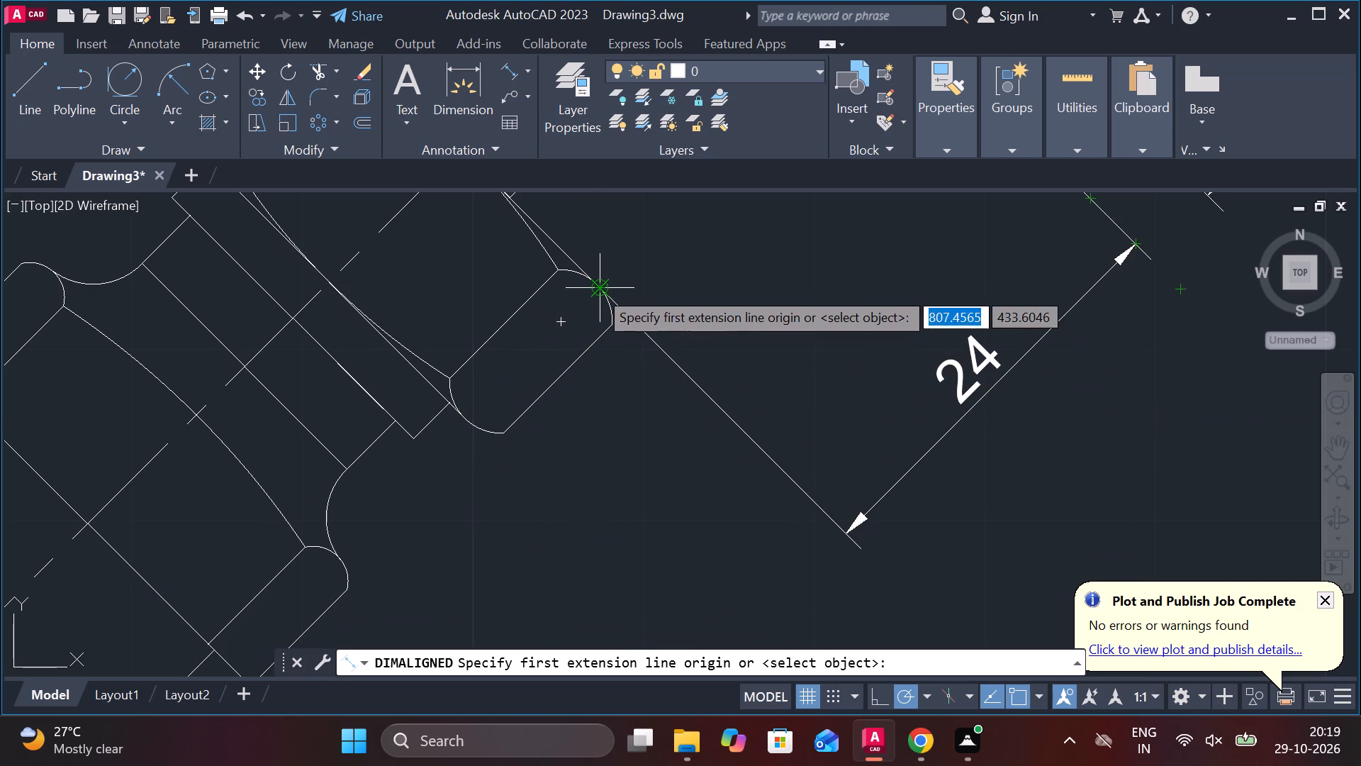
pyautogui.click(597, 289)
pyautogui.click(469, 419)
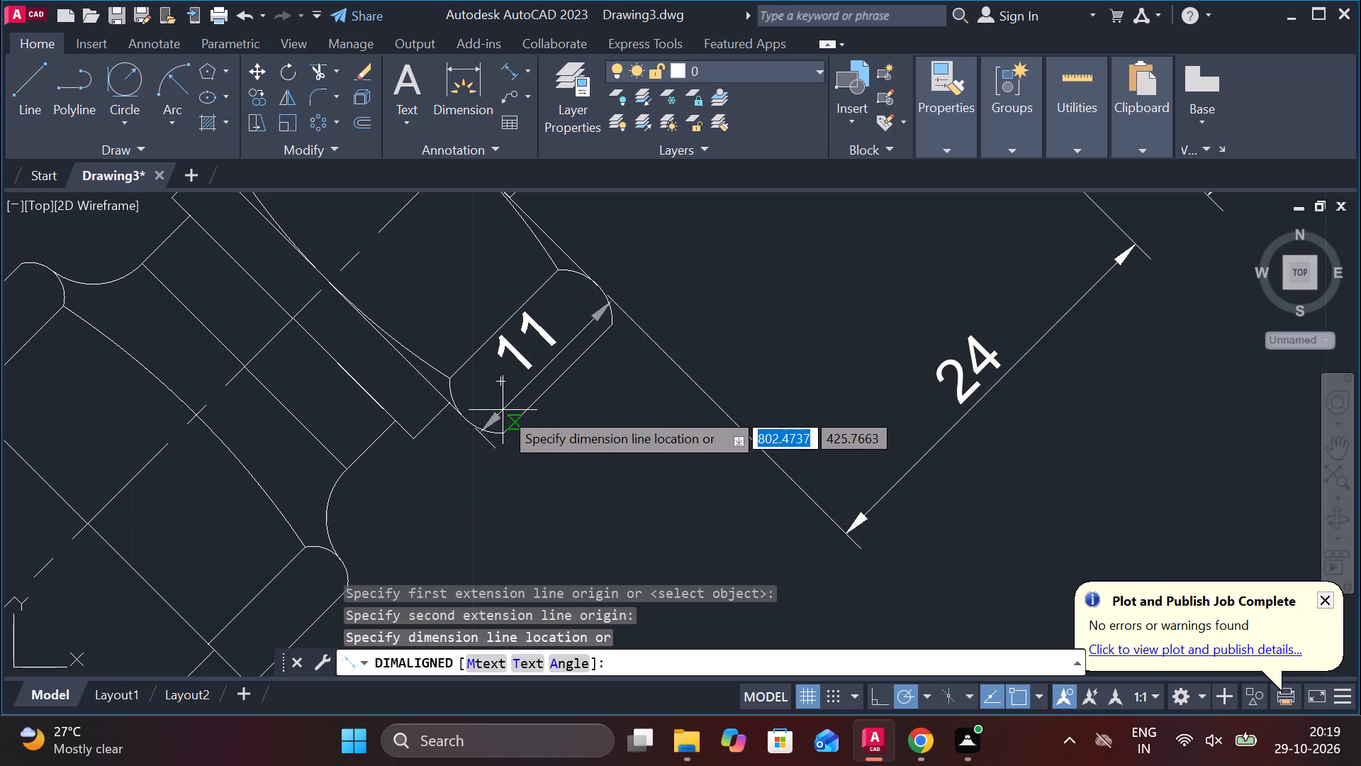
pyautogui.click(569, 470)
# Add an aligned dimension across the angled hex nut's full width, placed across the stem beyond the nut's outer face.
pyautogui.moveTo(751, 484); pyautogui.dragTo(756, 421, button='middle')
pyautogui.click(516, 79)
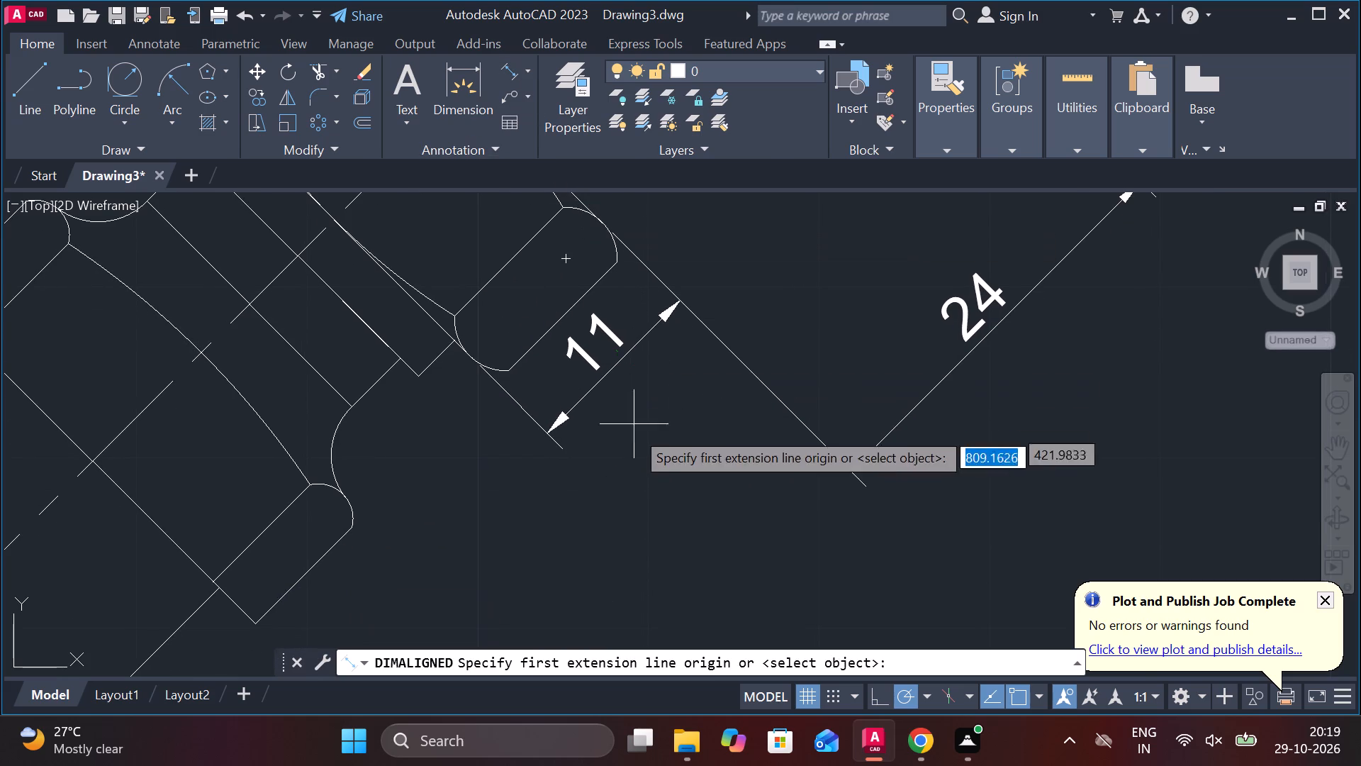
pyautogui.scroll(-2, 601, 501)
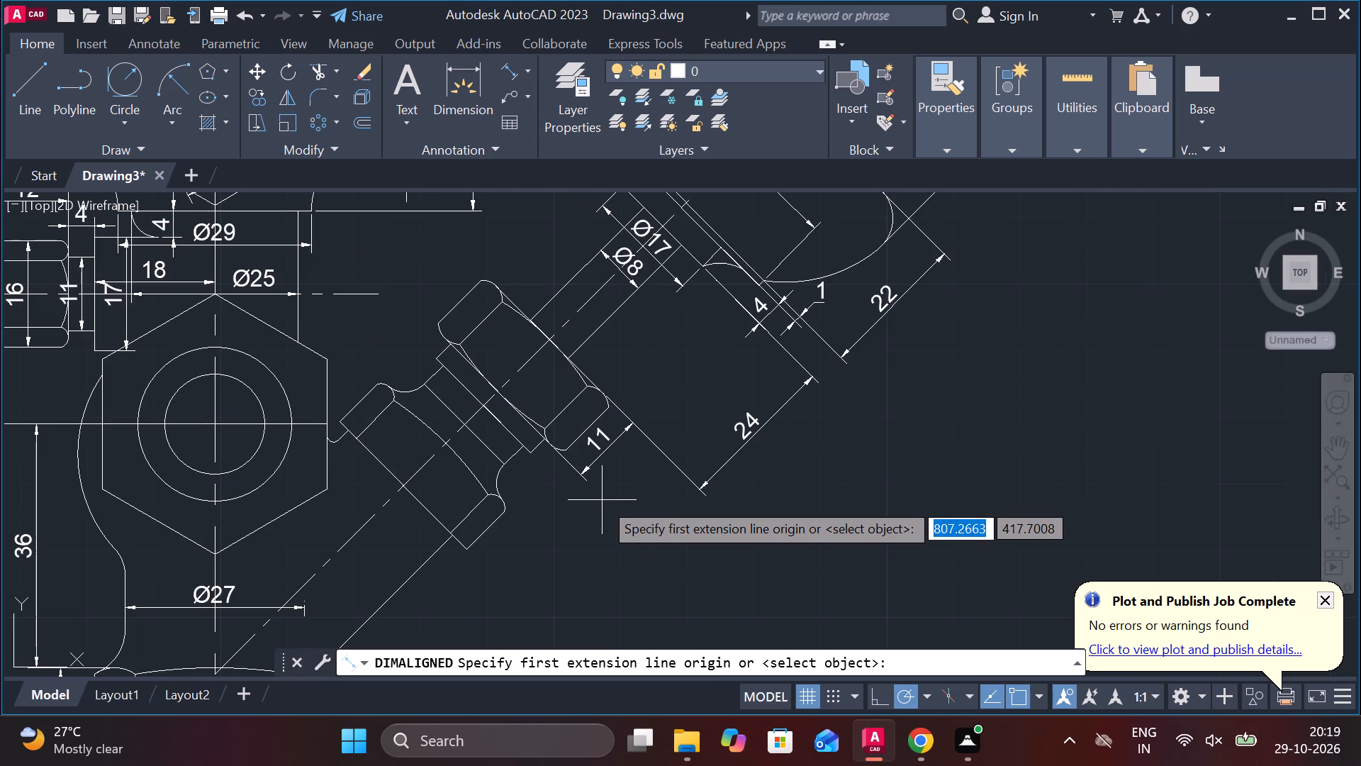
pyautogui.scroll(2, 449, 296)
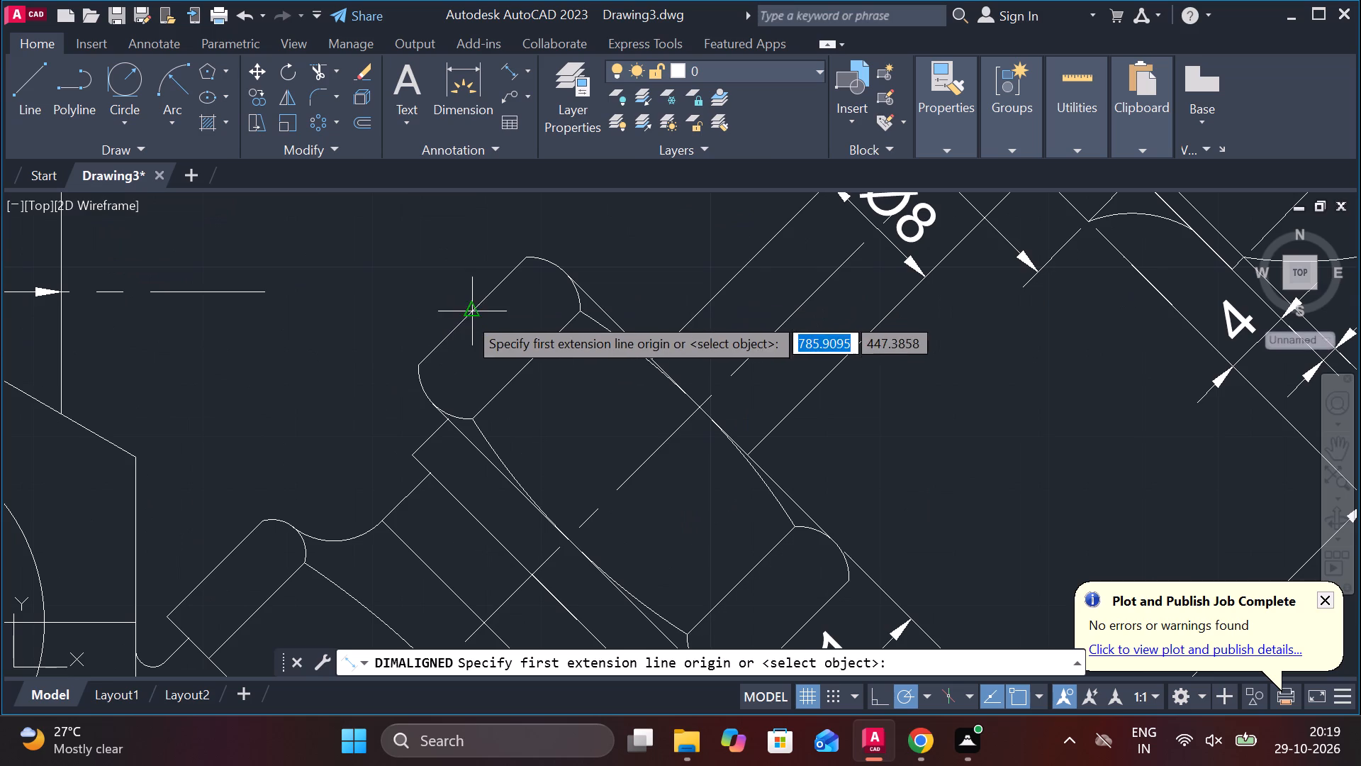
pyautogui.click(466, 315)
pyautogui.scroll(-1, 625, 461)
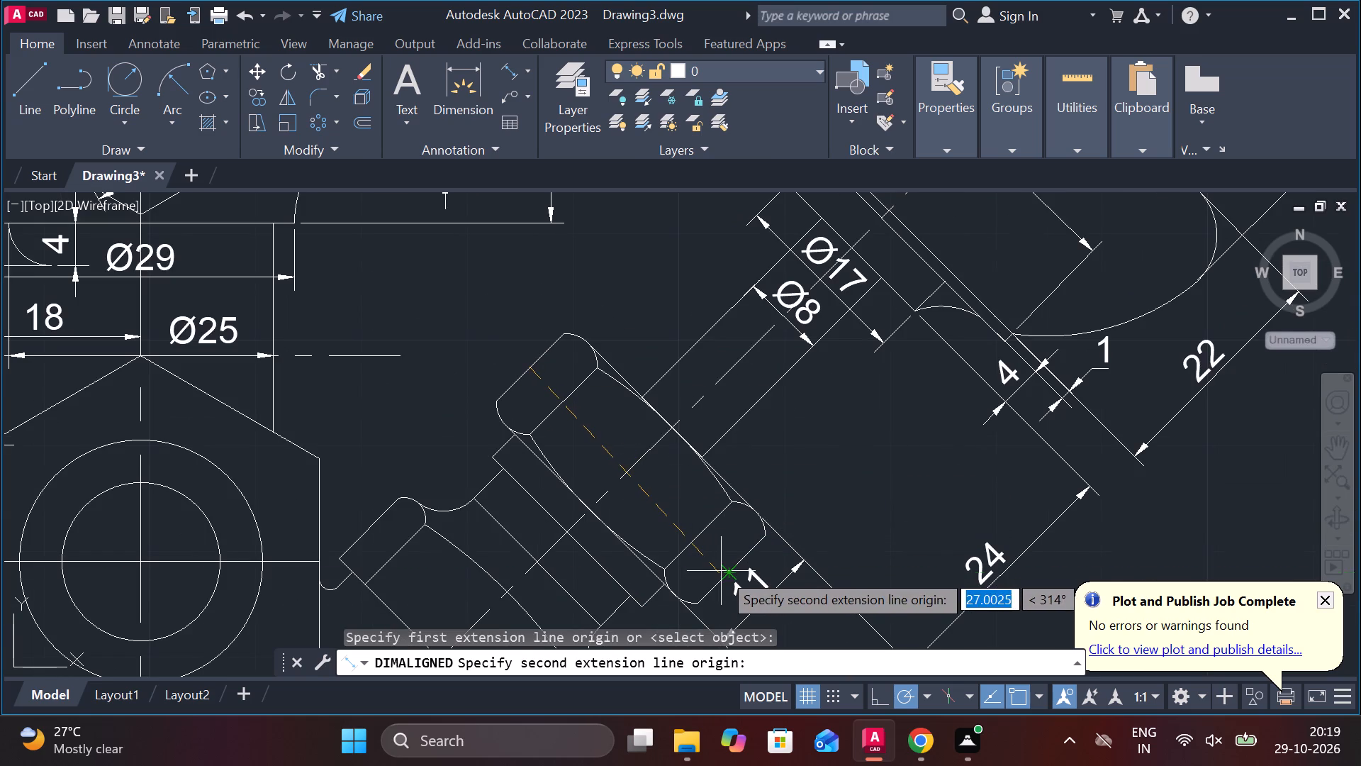
pyautogui.click(721, 571)
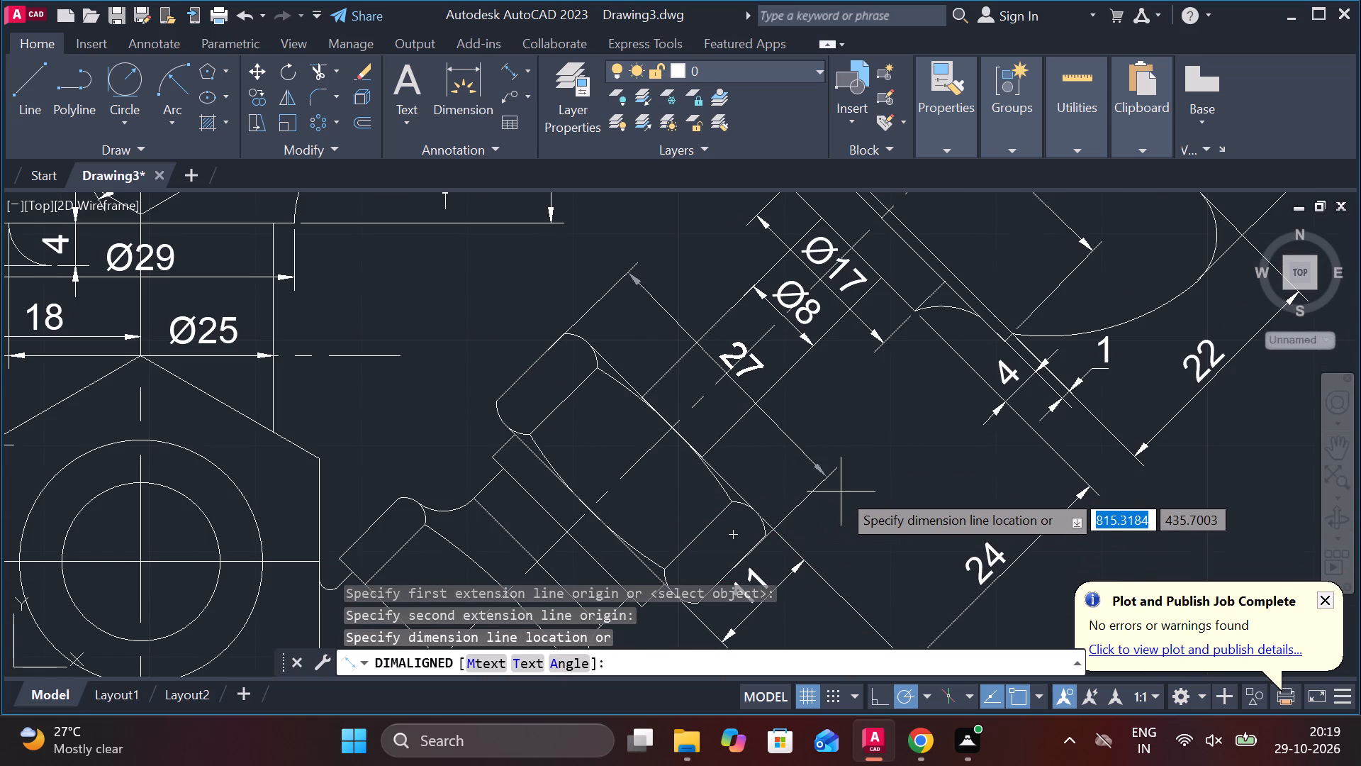
pyautogui.doubleClick(841, 492)
# Add an aligned dimension for the width of the thin flange behind the hex nut, placed between the nut and its width dimension.
pyautogui.moveTo(779, 512); pyautogui.dragTo(799, 329, button='middle')
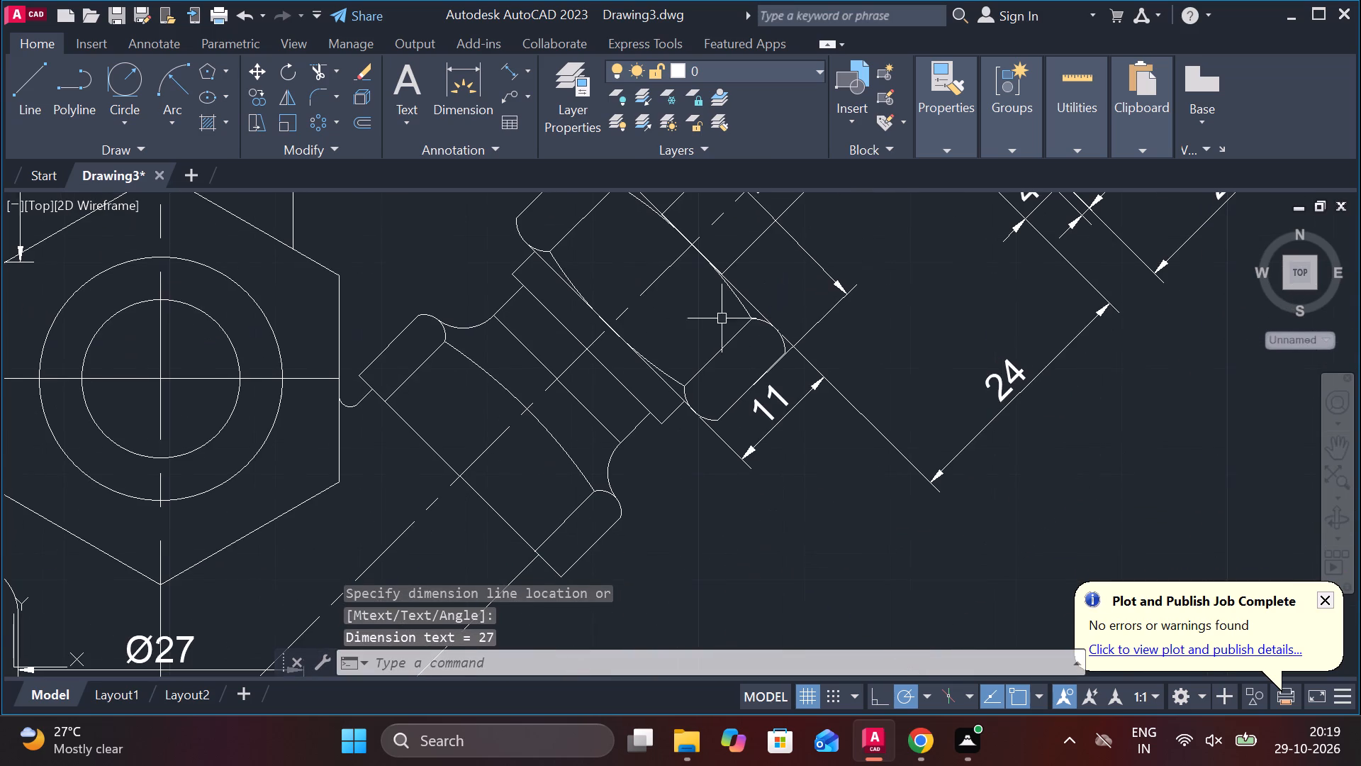
pyautogui.scroll(1, 551, 281)
pyautogui.press('space')
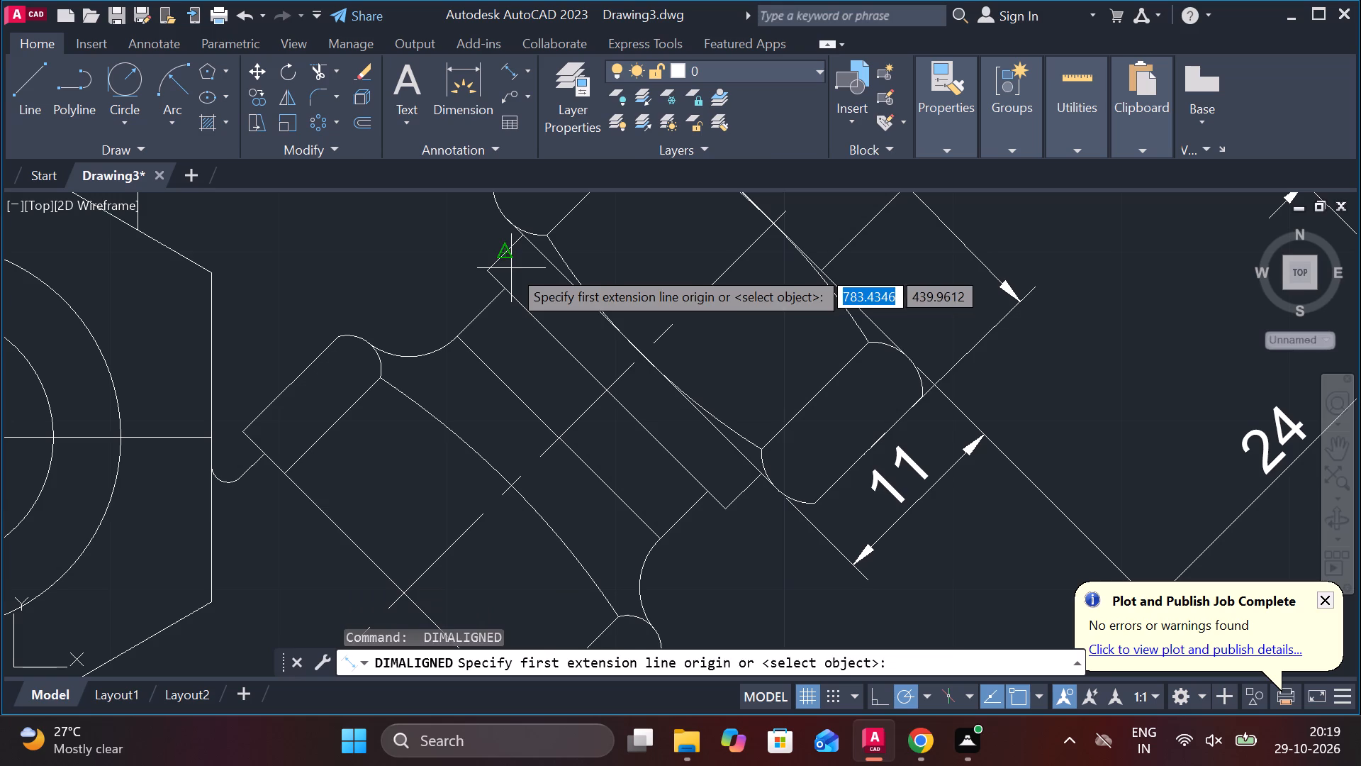
pyautogui.click(511, 268)
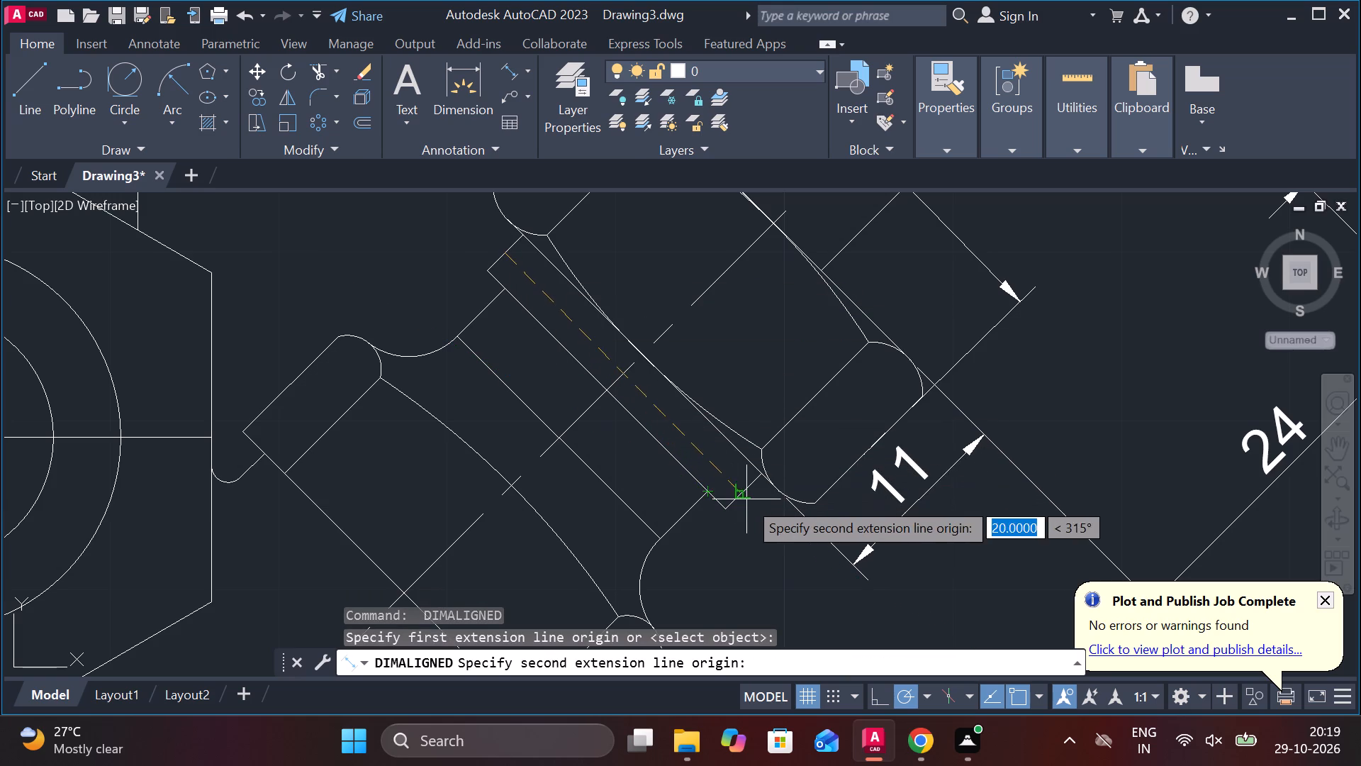
pyautogui.click(740, 495)
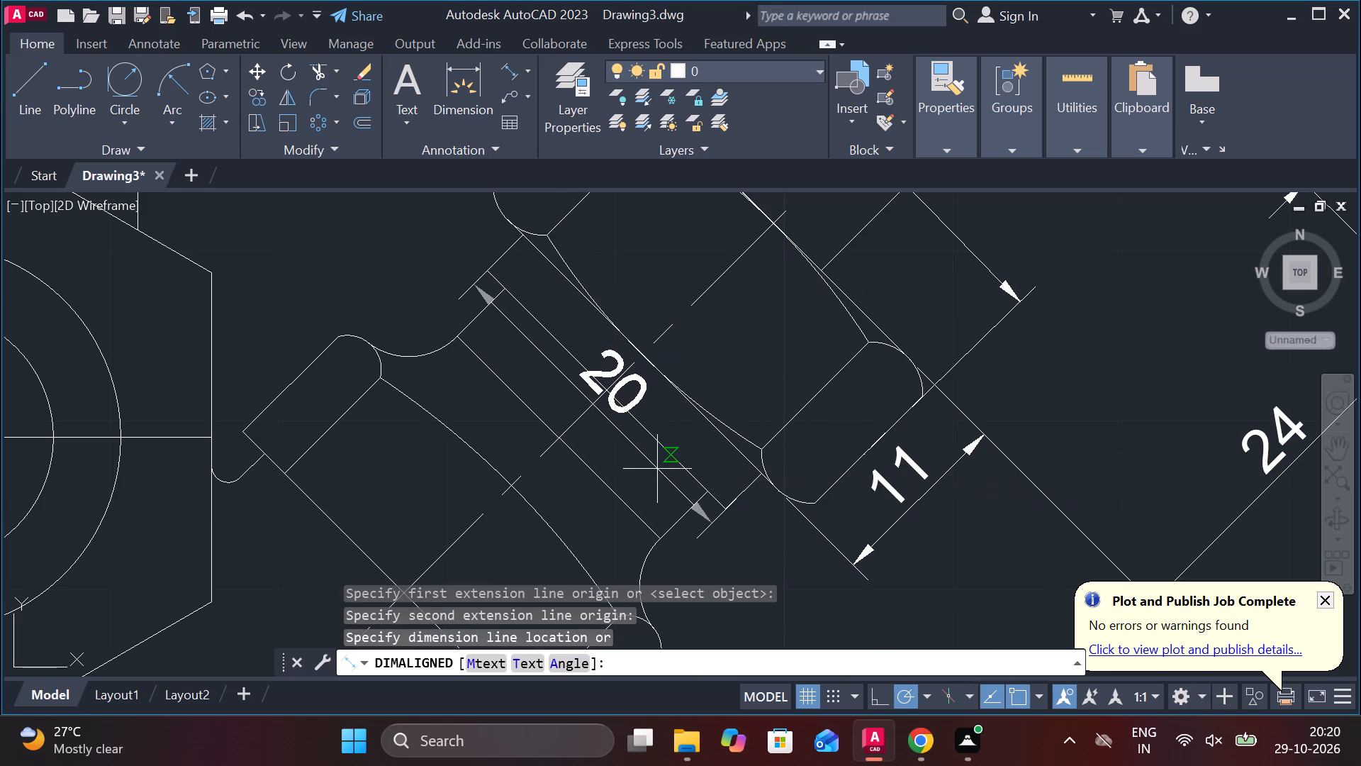
pyautogui.scroll(-1, 654, 465)
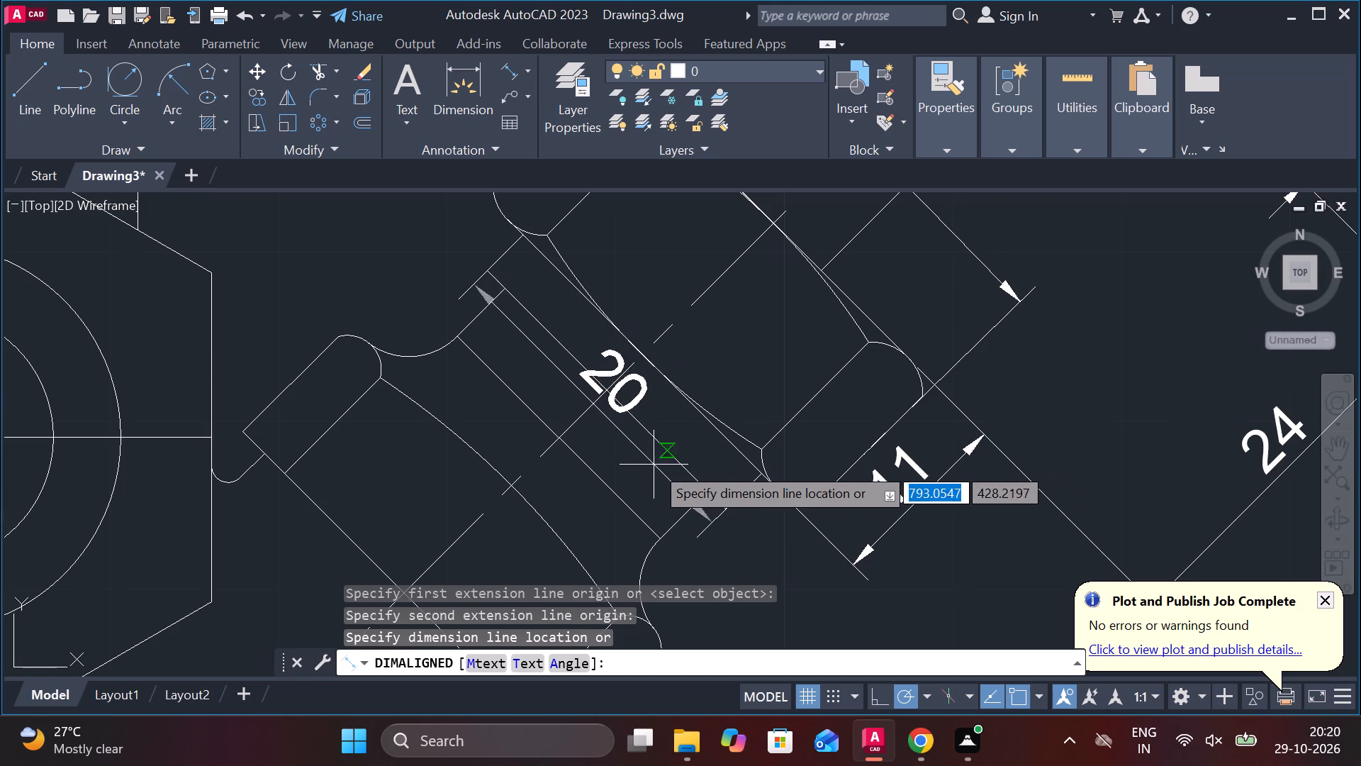
pyautogui.moveTo(722, 420); pyautogui.dragTo(703, 464, button='middle')
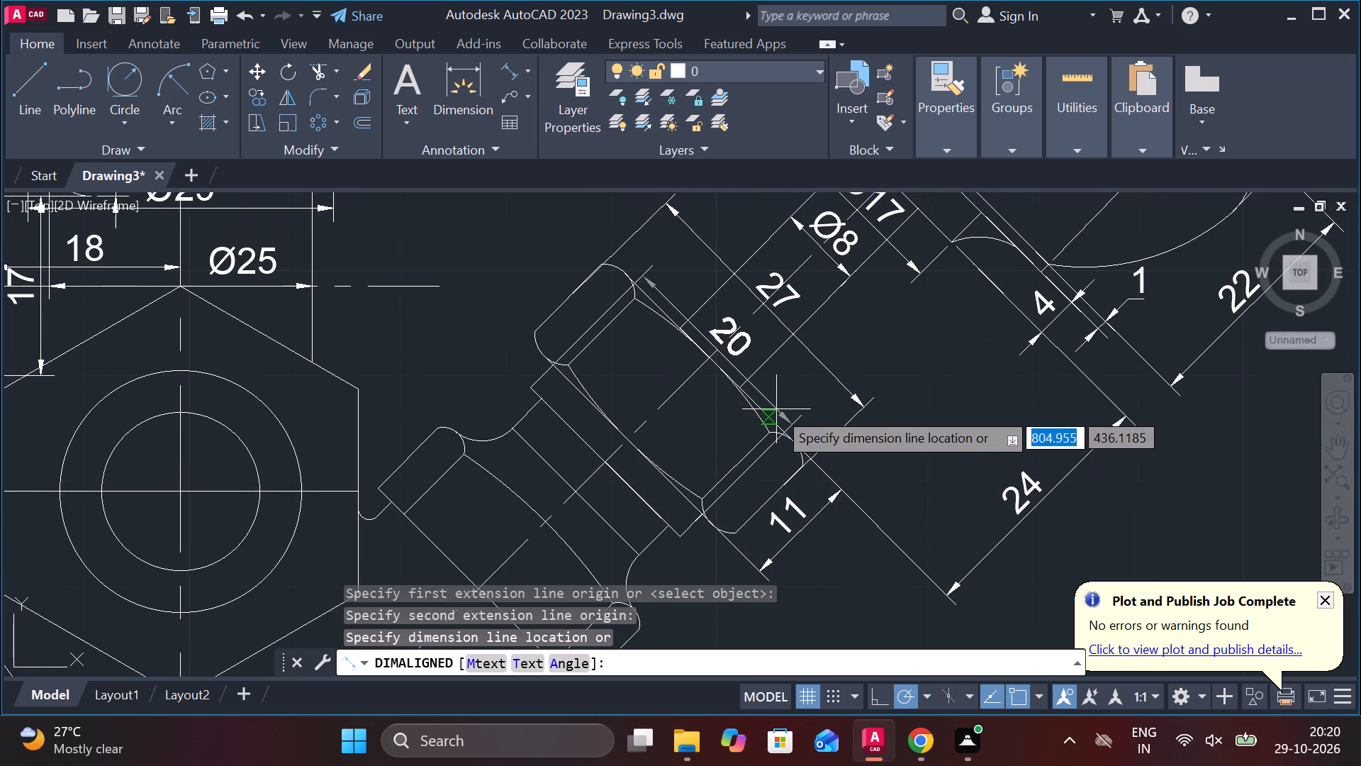
pyautogui.click(790, 392)
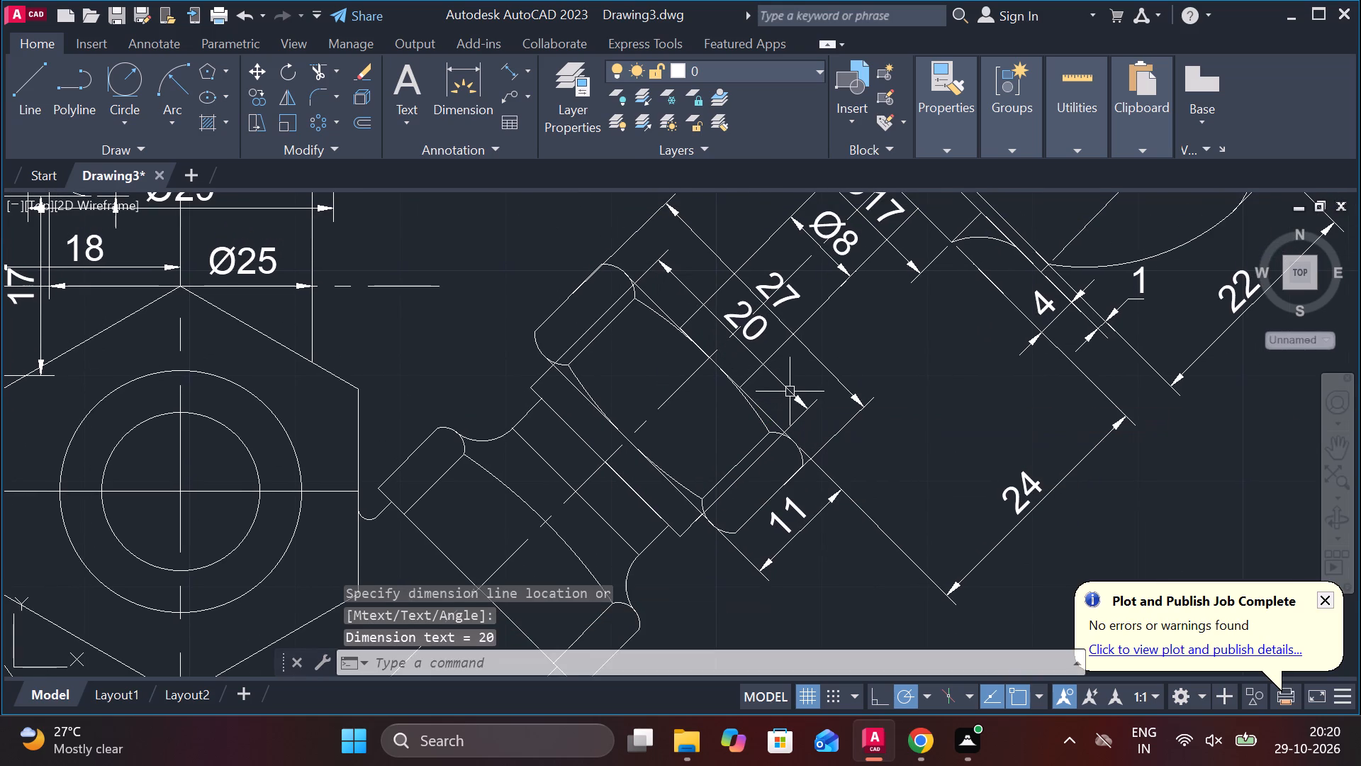
# Add an aligned dimension for the width of the narrower neck below the thin flange, with its dimension line across the neck.
pyautogui.click(517, 82)
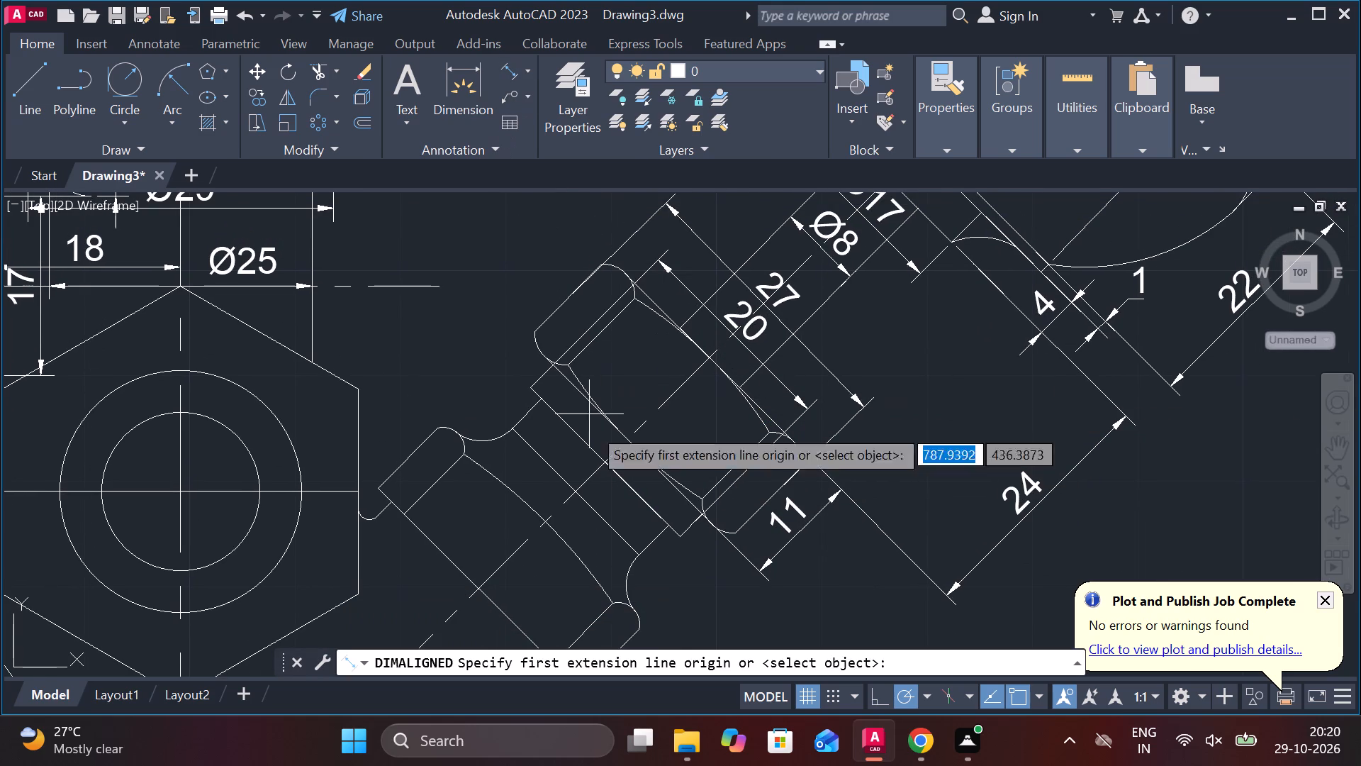
pyautogui.click(524, 417)
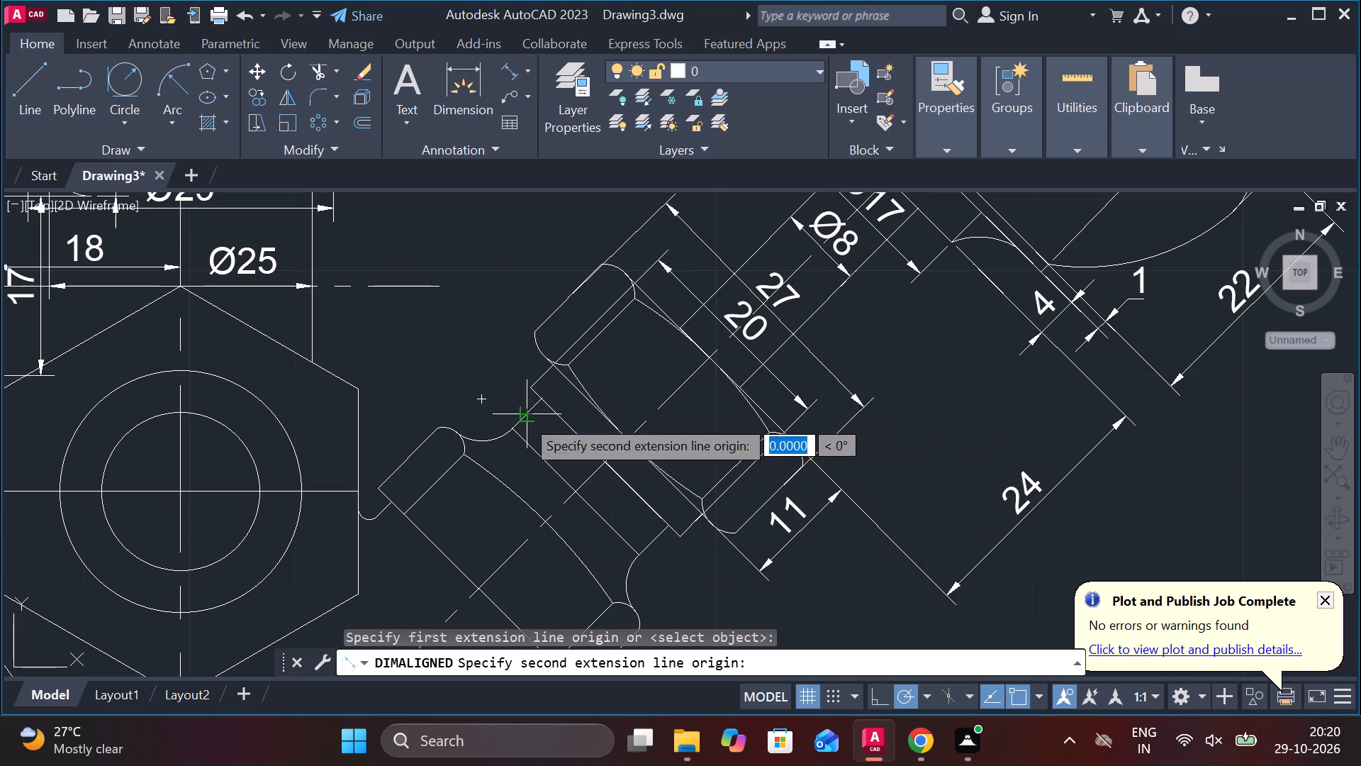
pyautogui.click(643, 543)
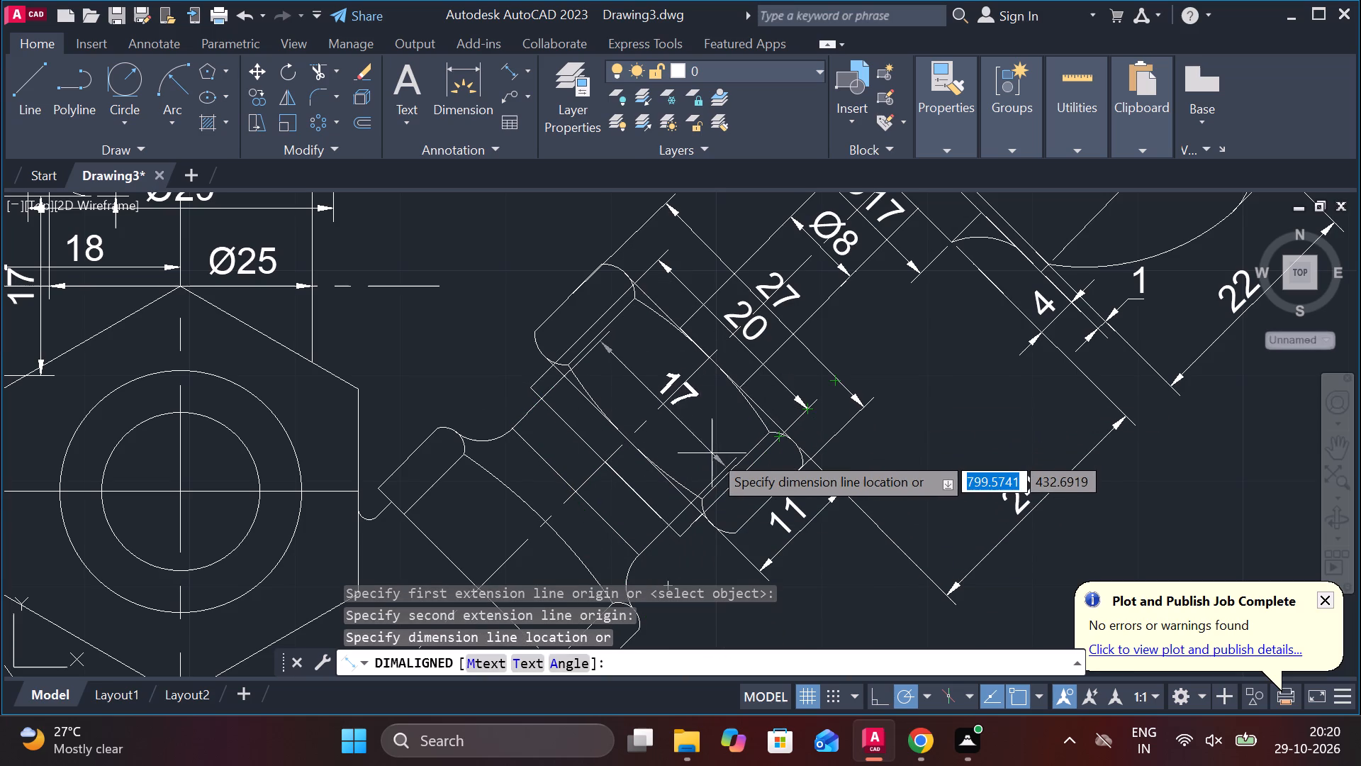
pyautogui.moveTo(622, 514); pyautogui.dragTo(629, 516, button='middle')
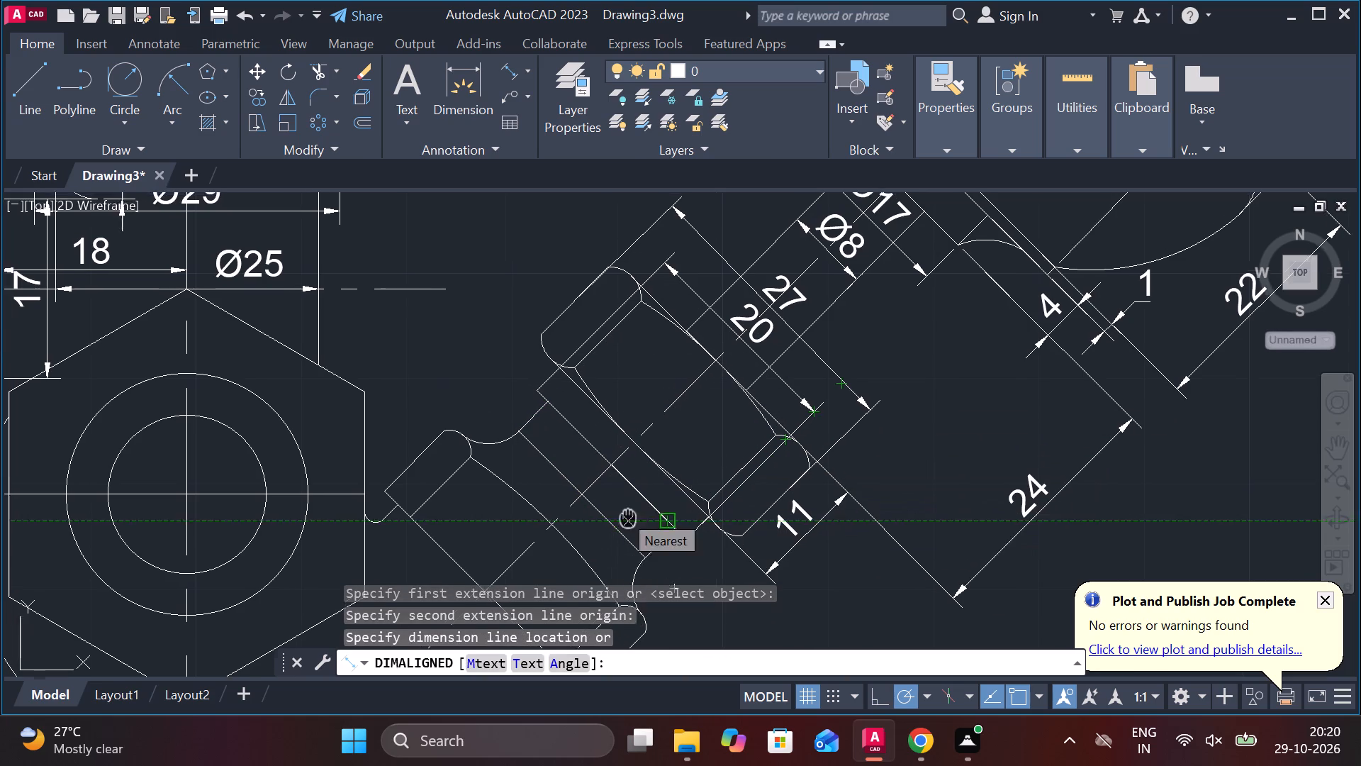
pyautogui.moveTo(629, 516); pyautogui.dragTo(680, 427, button='middle')
pyautogui.scroll(2, 680, 423)
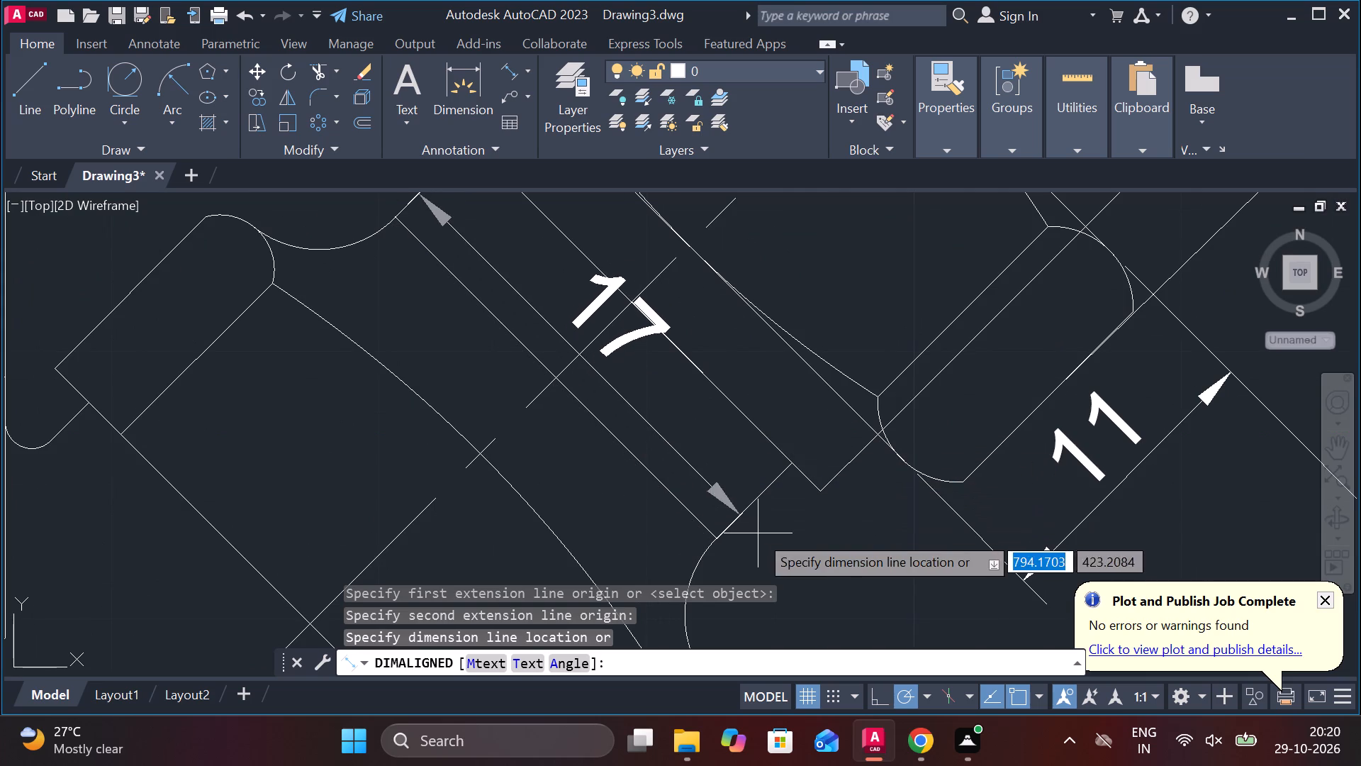
pyautogui.click(757, 533)
# Move the neck width dimension's text outside the outline, to the open area above the neck, leaving it on a leader.
pyautogui.click(621, 338)
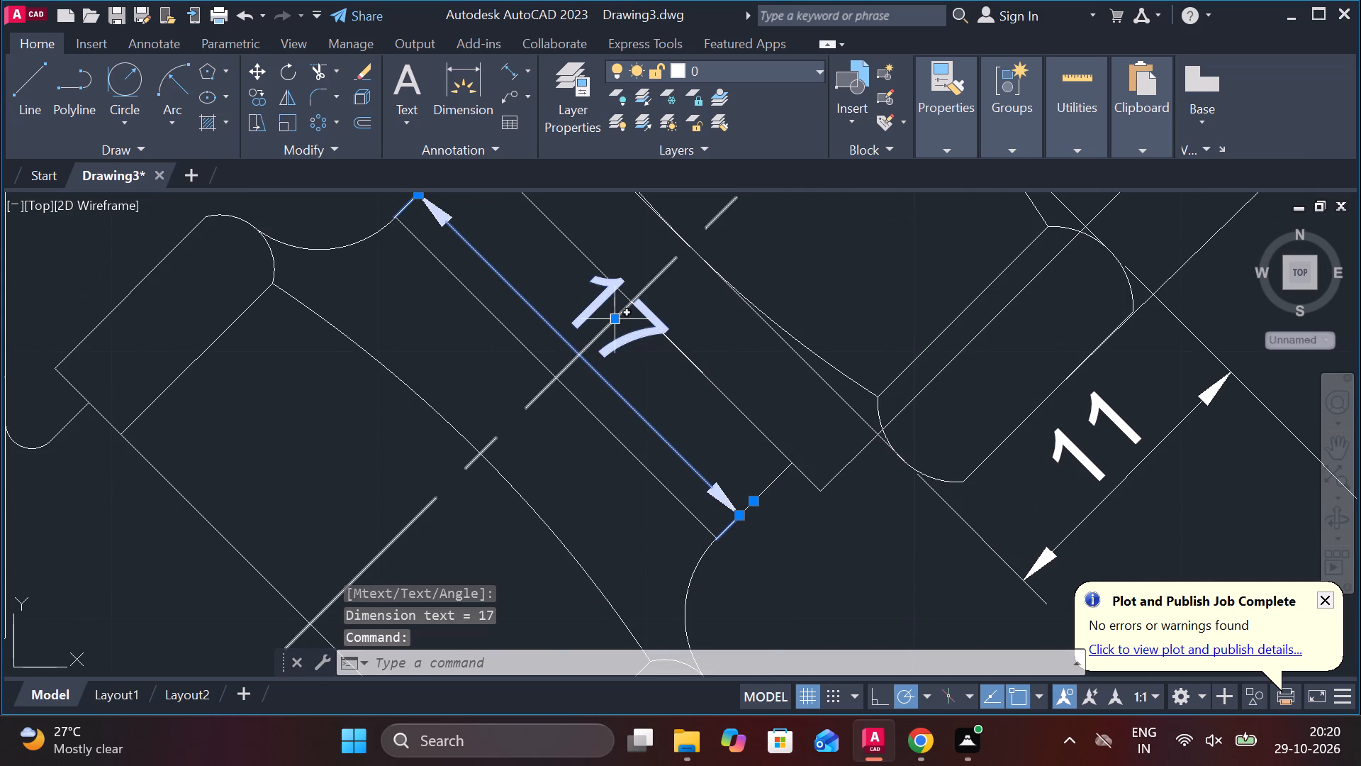
pyautogui.click(612, 321)
pyautogui.moveTo(533, 315); pyautogui.dragTo(604, 478, button='middle')
pyautogui.scroll(-1, 447, 311)
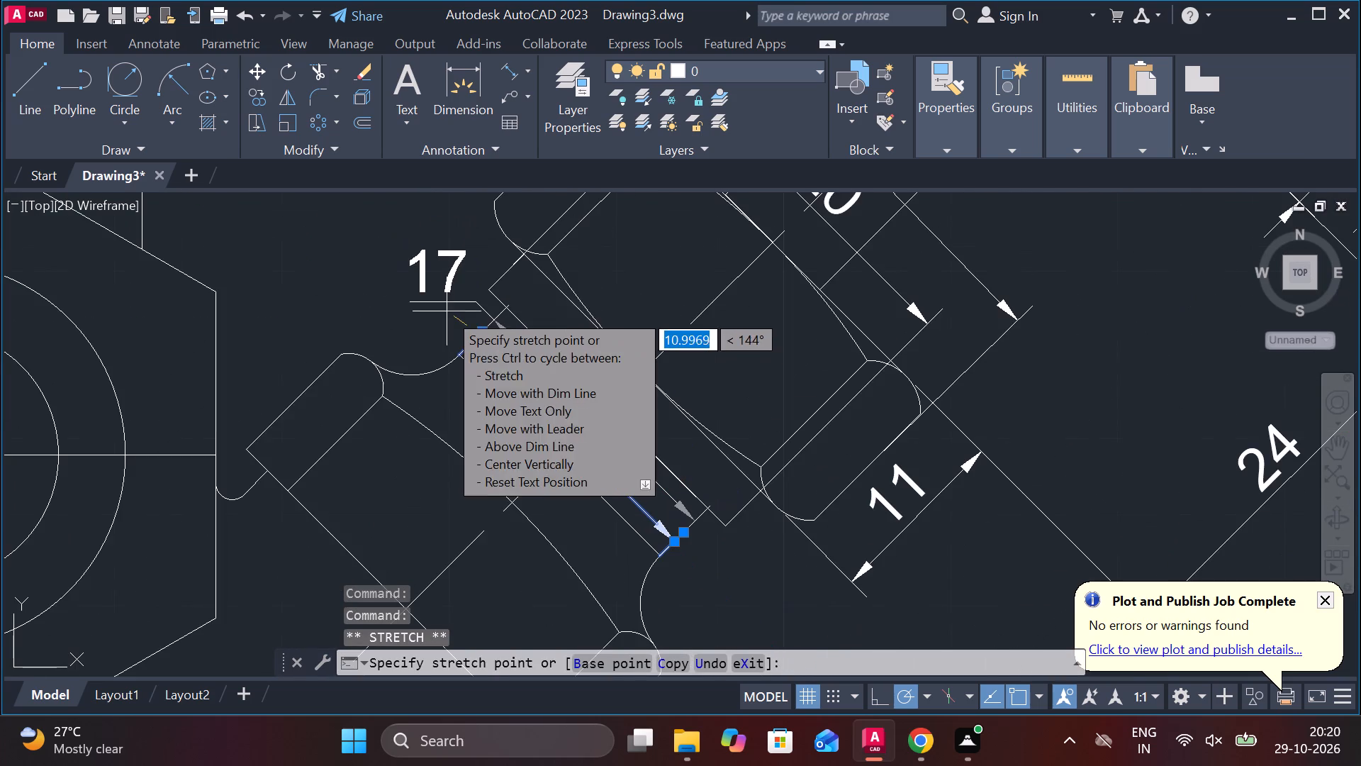
pyautogui.click(396, 274)
pyautogui.press('Escape')
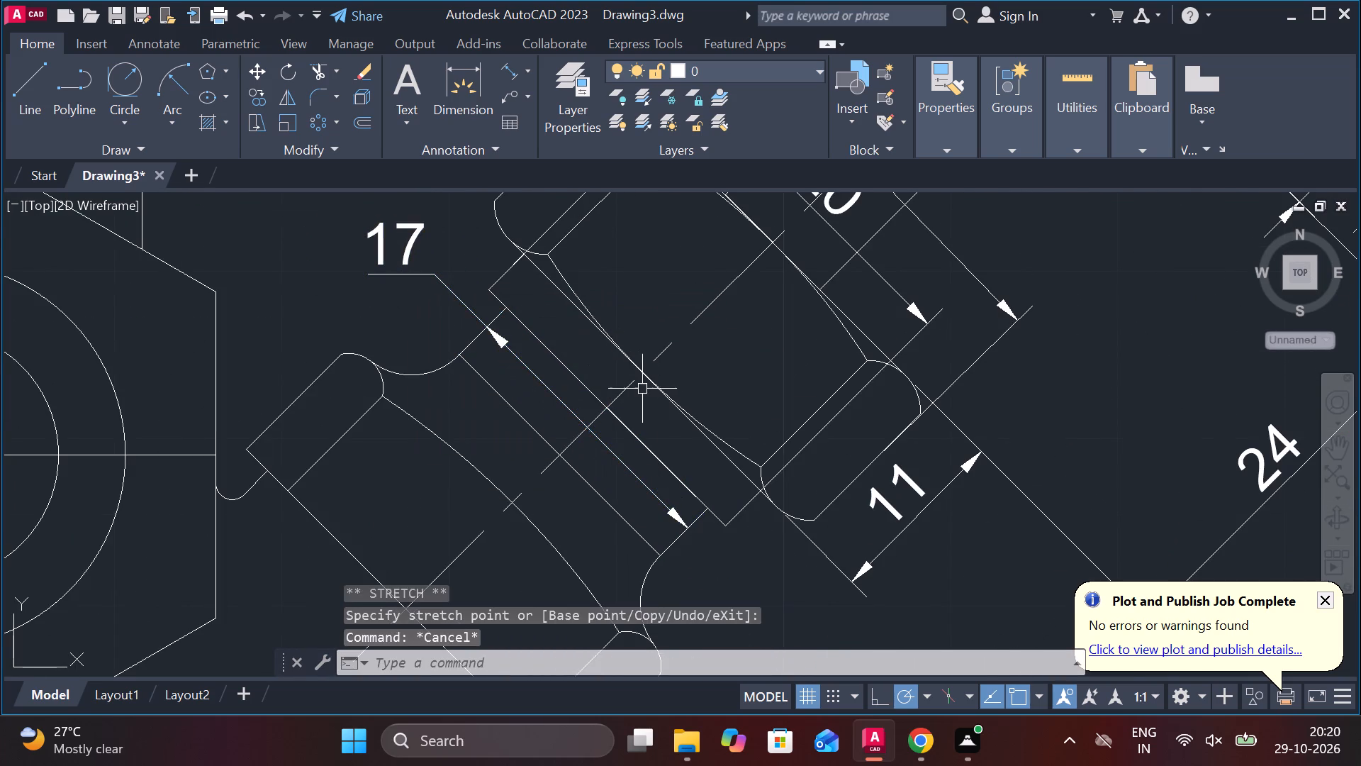
pyautogui.scroll(-1, 671, 431)
pyautogui.moveTo(698, 400); pyautogui.dragTo(719, 425, button='middle')
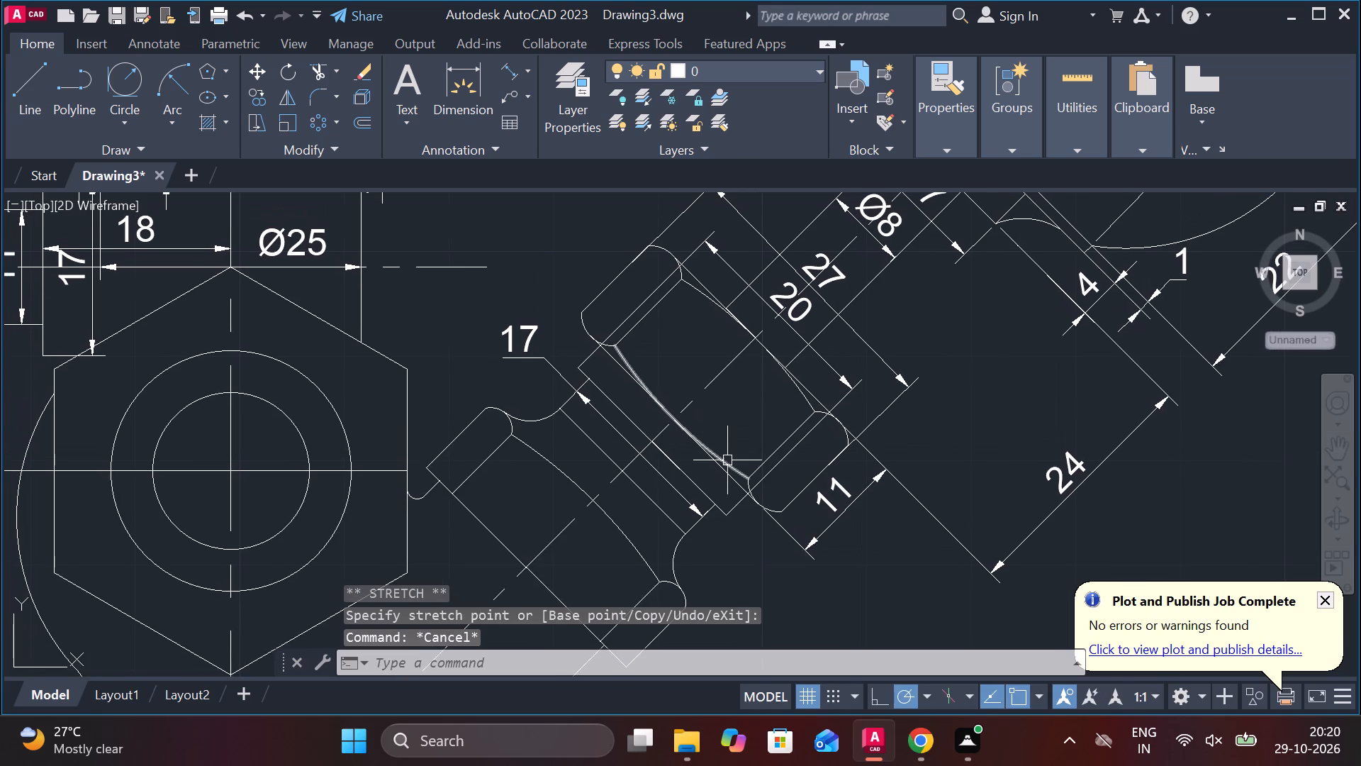
# Add an aligned dimension across the full width of the angled collar below the neck, with its dimension line inside the collar.
pyautogui.moveTo(715, 494); pyautogui.dragTo(727, 473, button='middle')
pyautogui.moveTo(717, 477); pyautogui.dragTo(722, 423, button='middle')
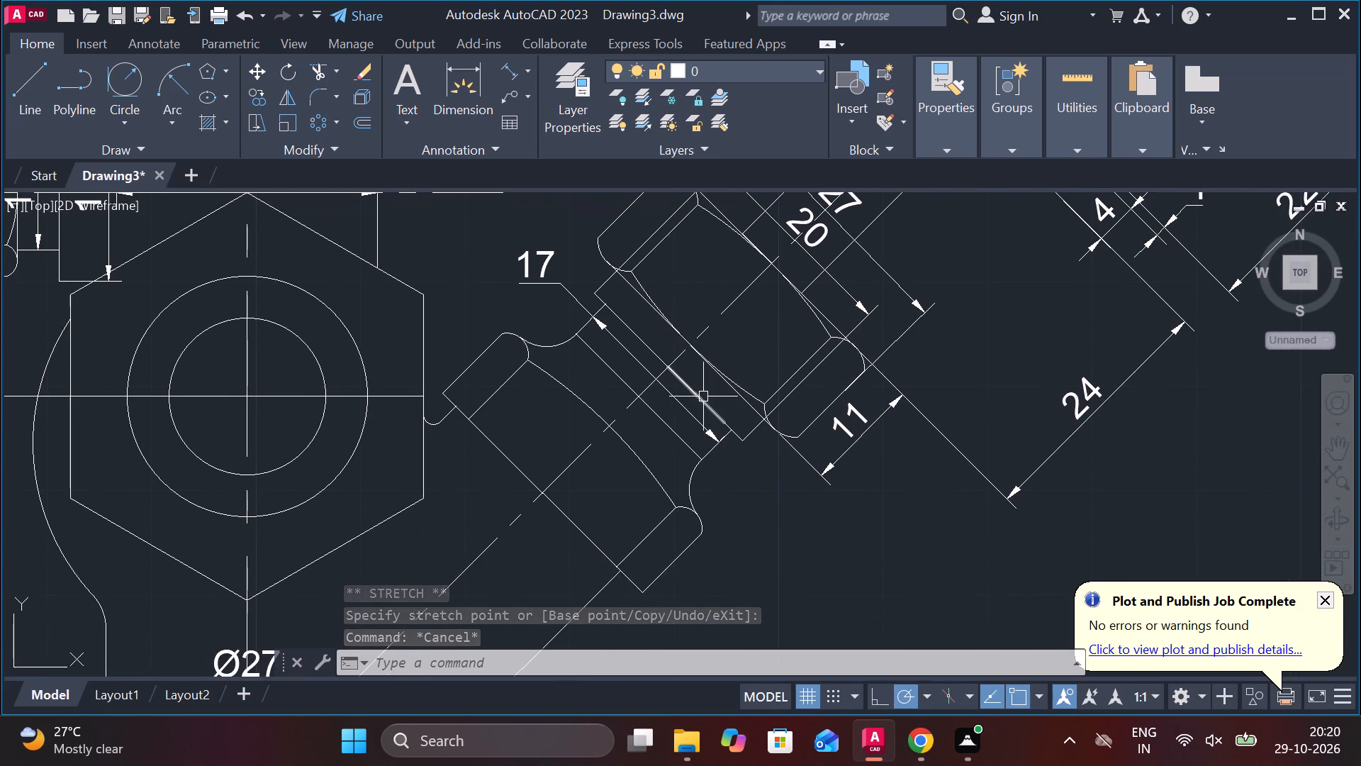
pyautogui.scroll(2, 703, 394)
pyautogui.scroll(-2, 734, 453)
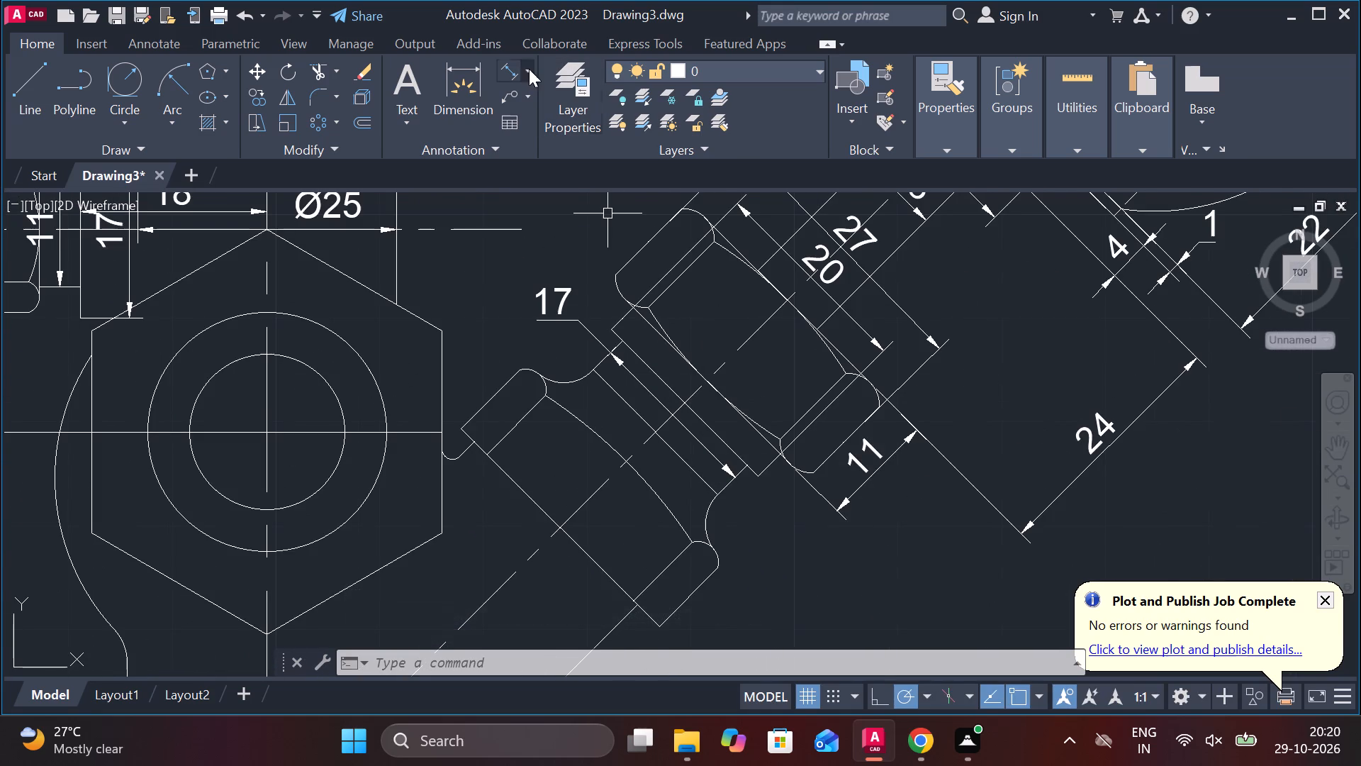
pyautogui.click(503, 69)
pyautogui.moveTo(654, 504); pyautogui.dragTo(650, 486, button='middle')
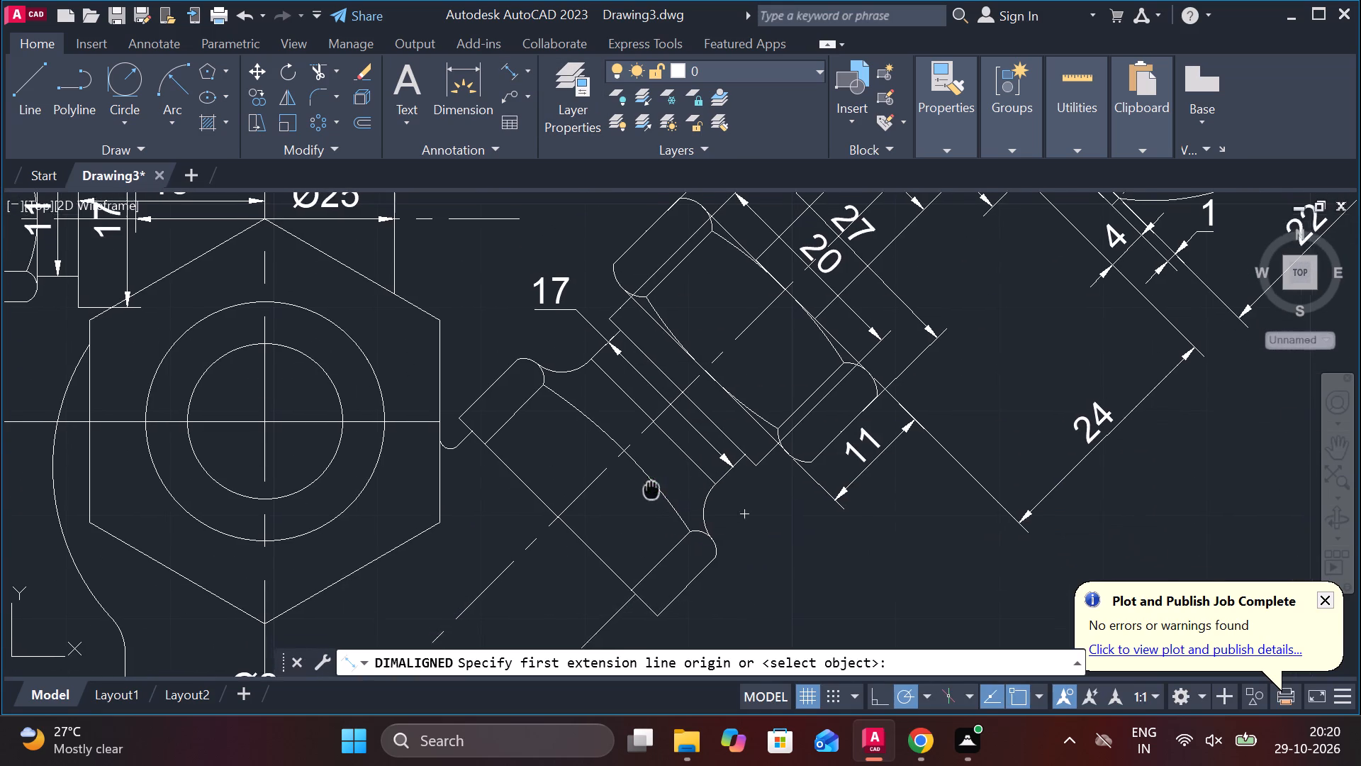
pyautogui.moveTo(650, 486); pyautogui.dragTo(648, 481, button='middle')
pyautogui.click(492, 372)
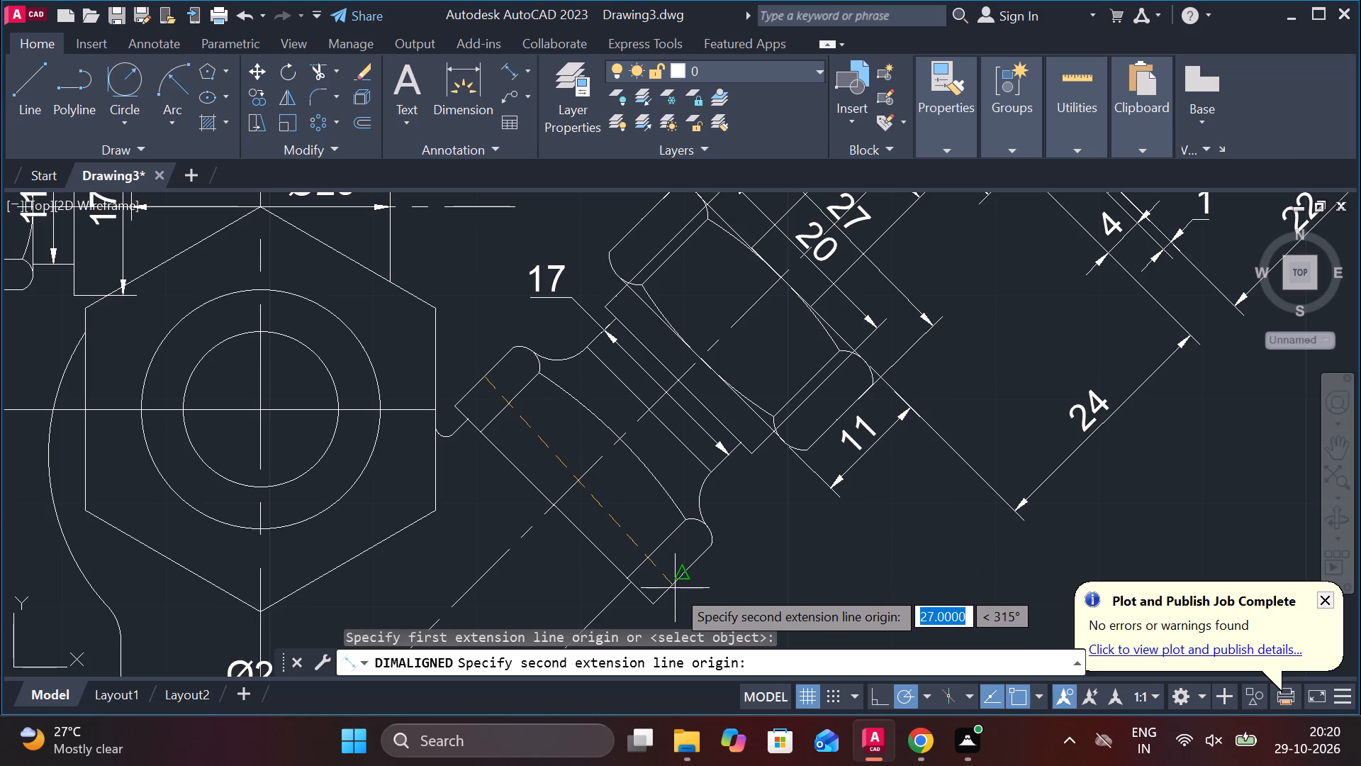
pyautogui.doubleClick(680, 585)
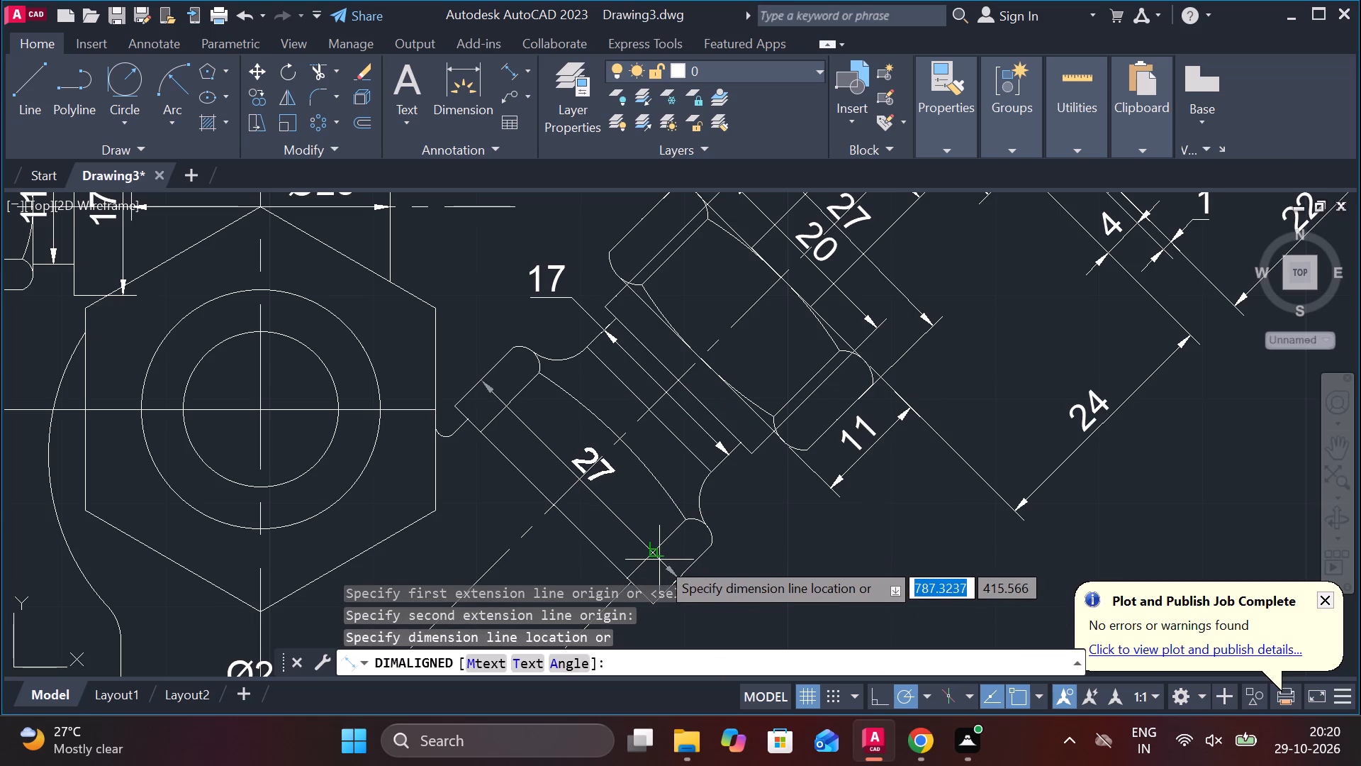
pyautogui.click(659, 560)
# Insert a diameter symbol before the value of the angled collar's width dimension so it reads Ø27.
pyautogui.moveTo(703, 544); pyautogui.dragTo(720, 465, button='middle')
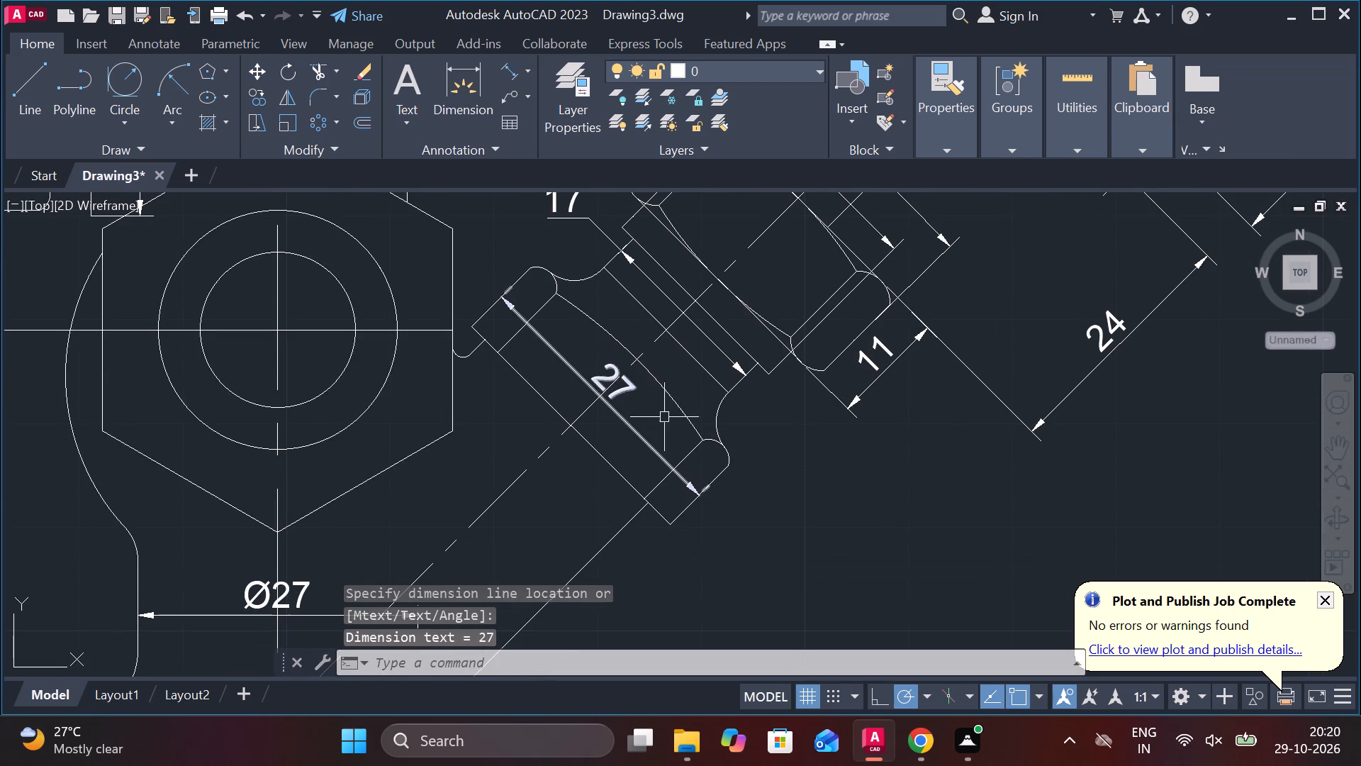
pyautogui.doubleClick(632, 385)
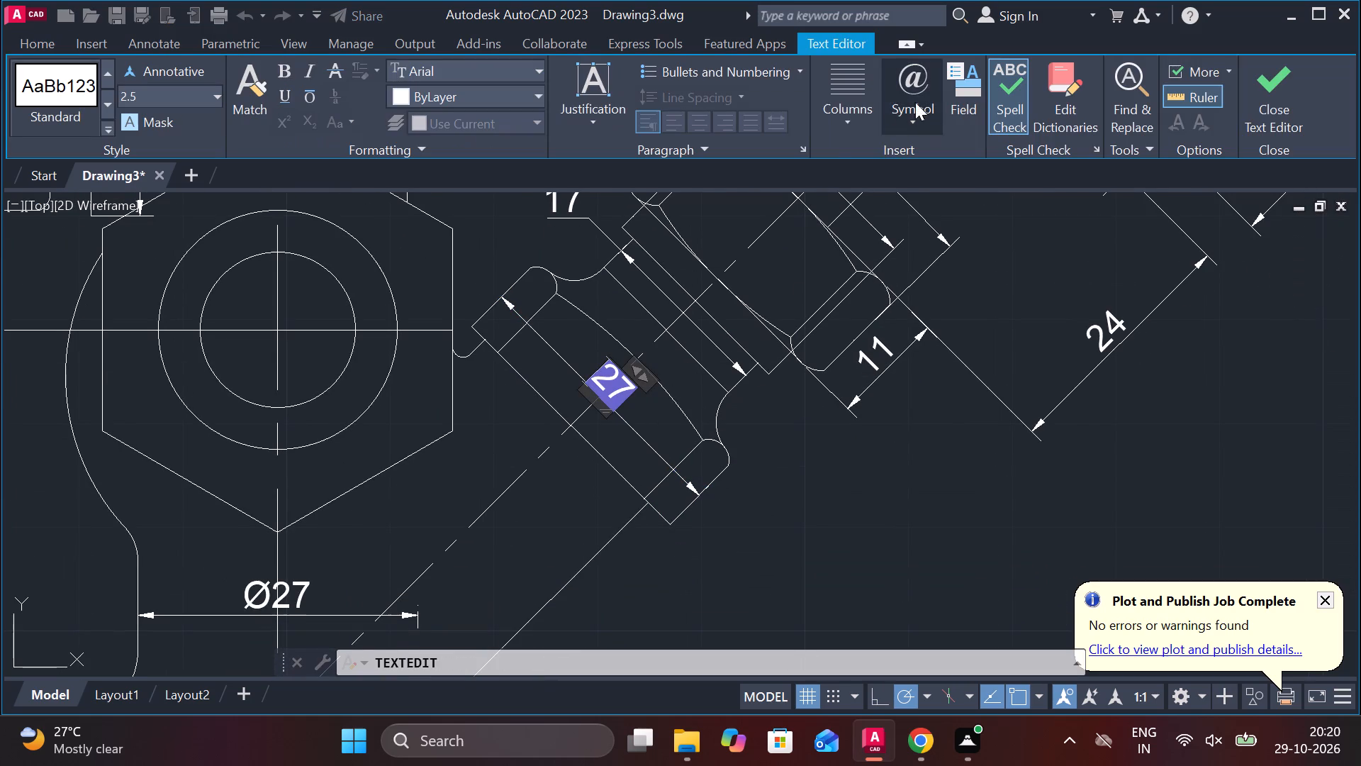
pyautogui.click(911, 122)
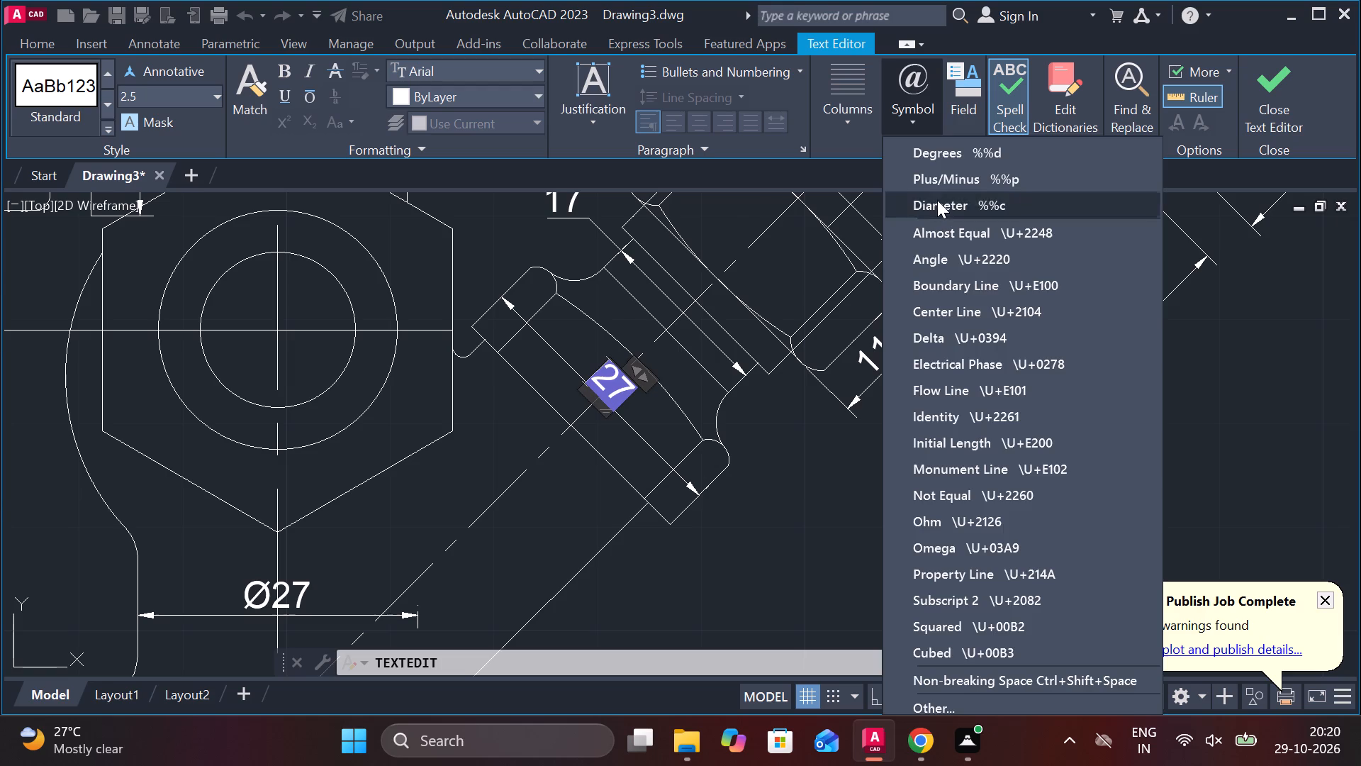
pyautogui.click(937, 200)
pyautogui.click(1281, 114)
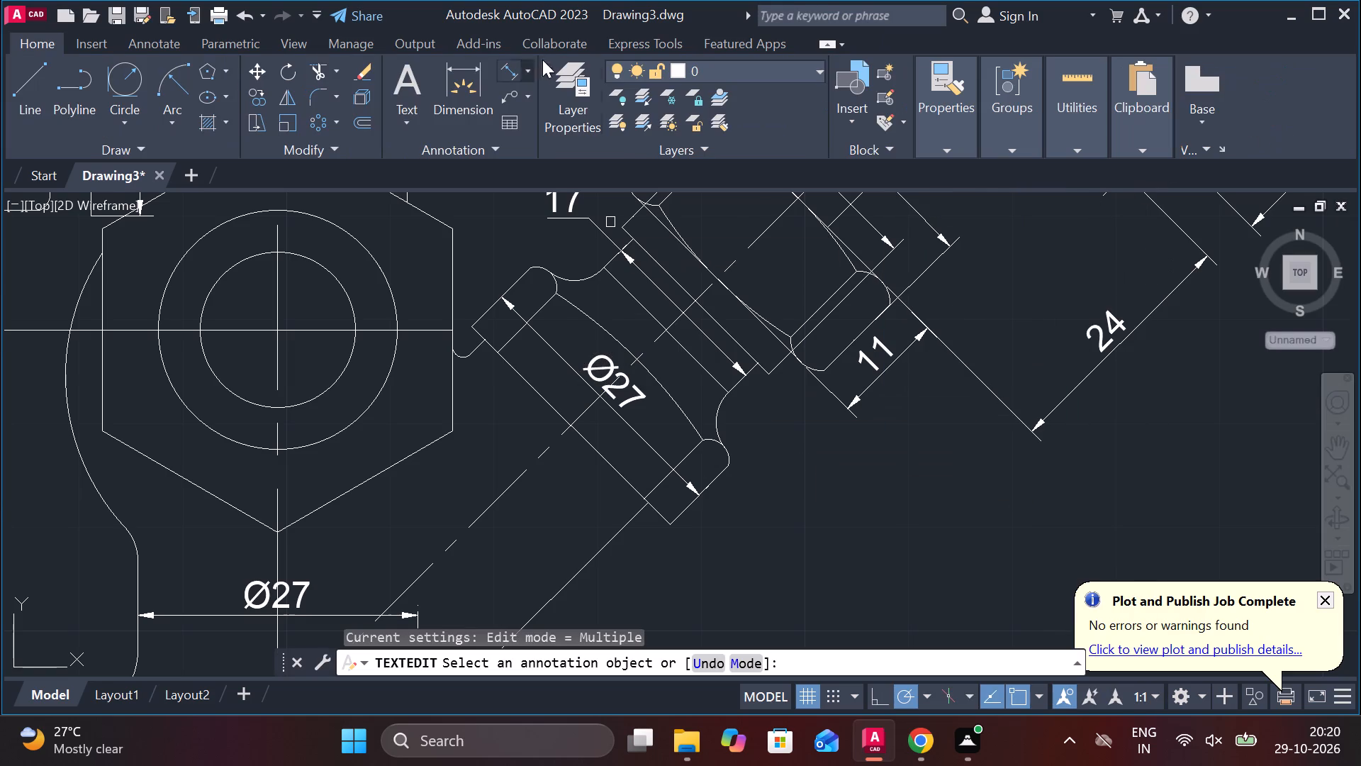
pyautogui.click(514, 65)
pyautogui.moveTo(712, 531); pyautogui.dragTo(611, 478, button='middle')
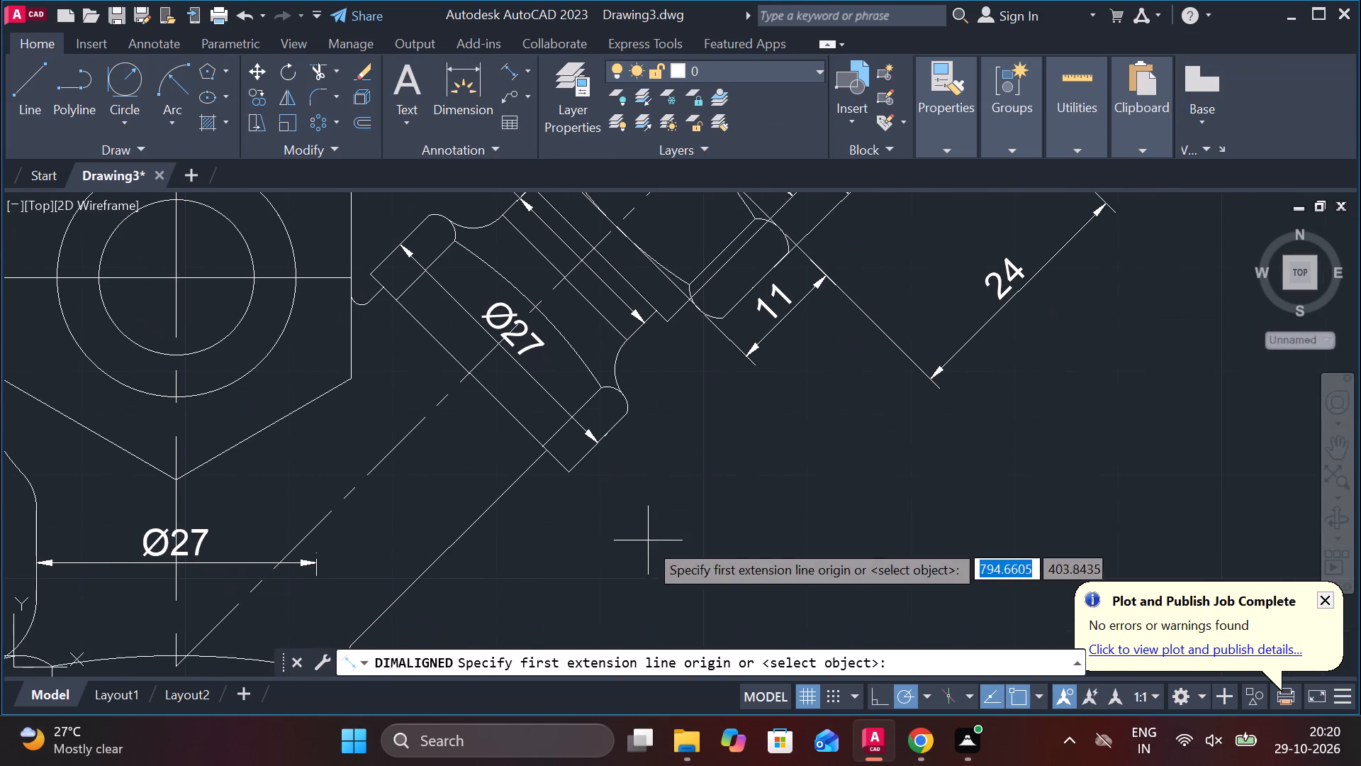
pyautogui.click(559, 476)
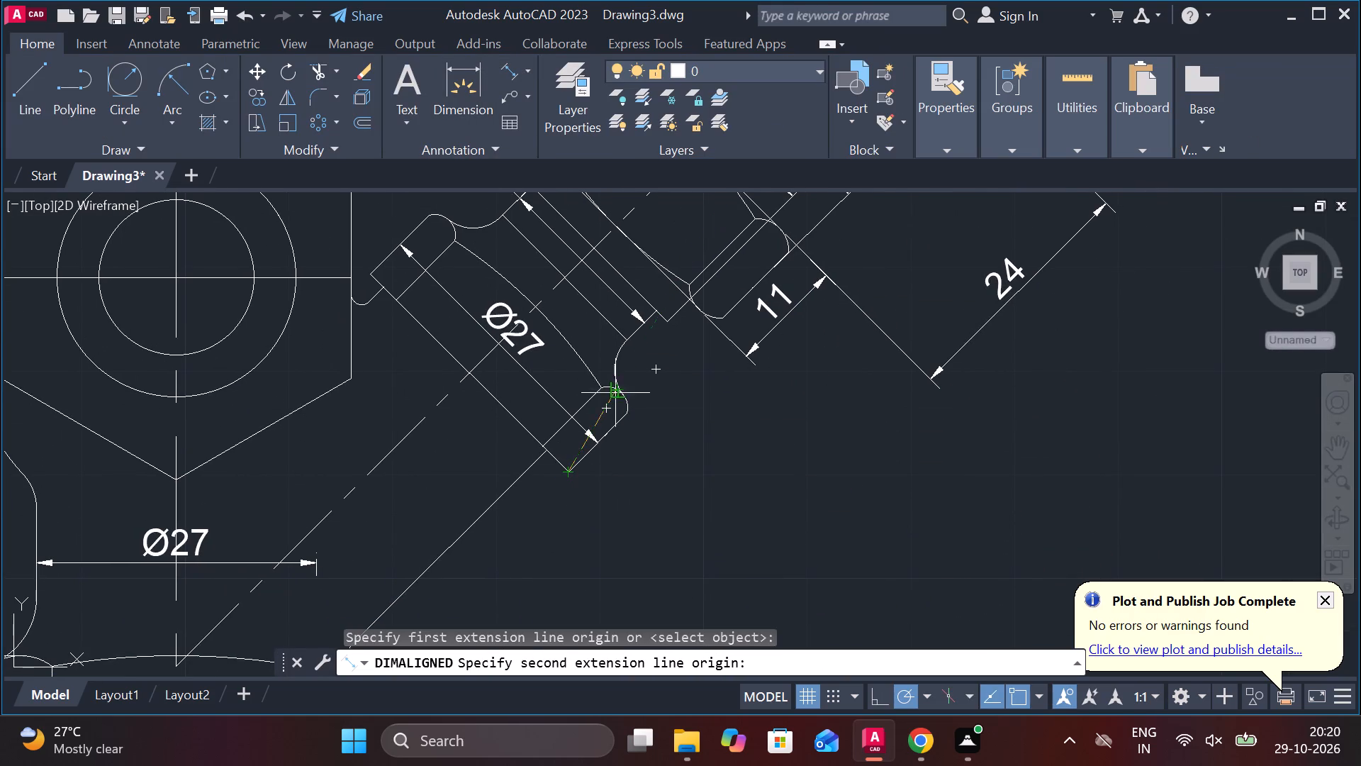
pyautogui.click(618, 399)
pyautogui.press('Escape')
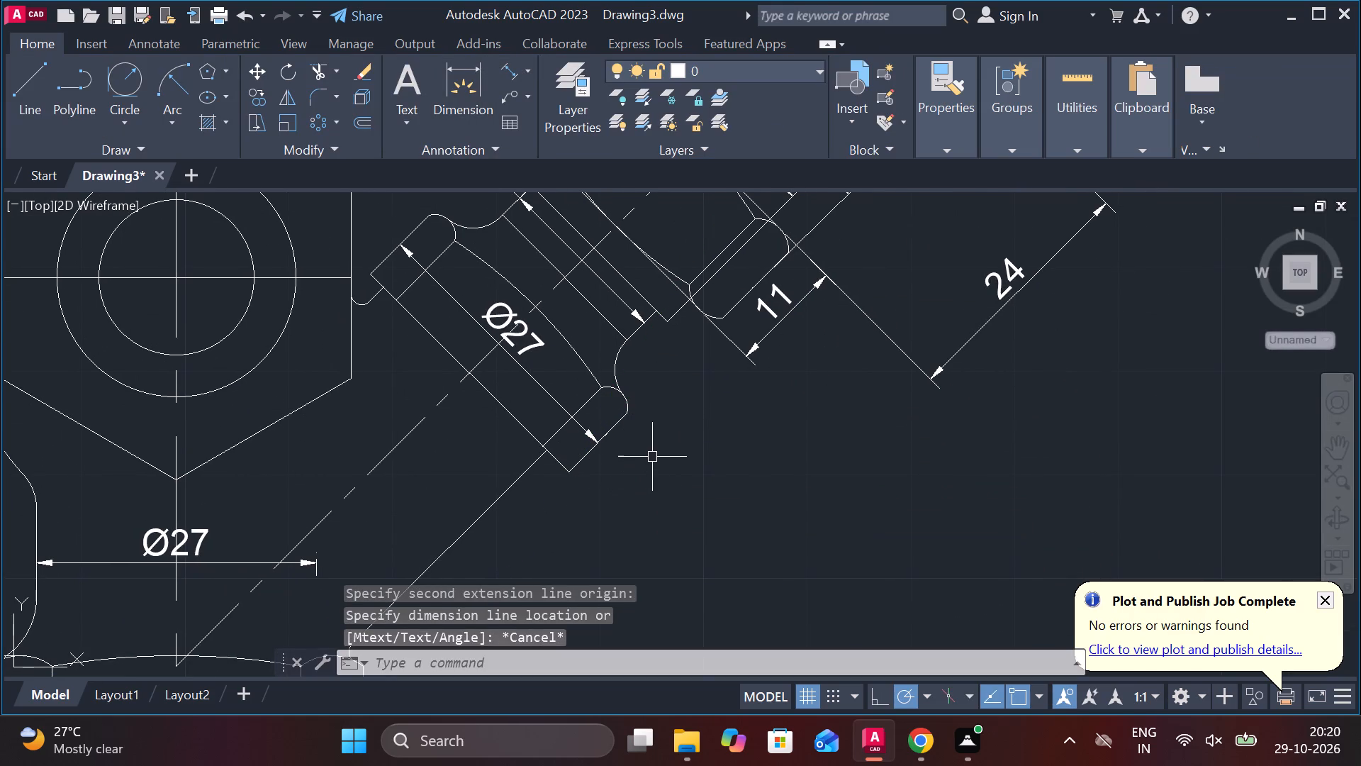
# Add an aligned dimension for the angled collar's axial length, from its fillet junction to its lower corner, placed outside the outline.
pyautogui.press('space')
pyautogui.click(626, 393)
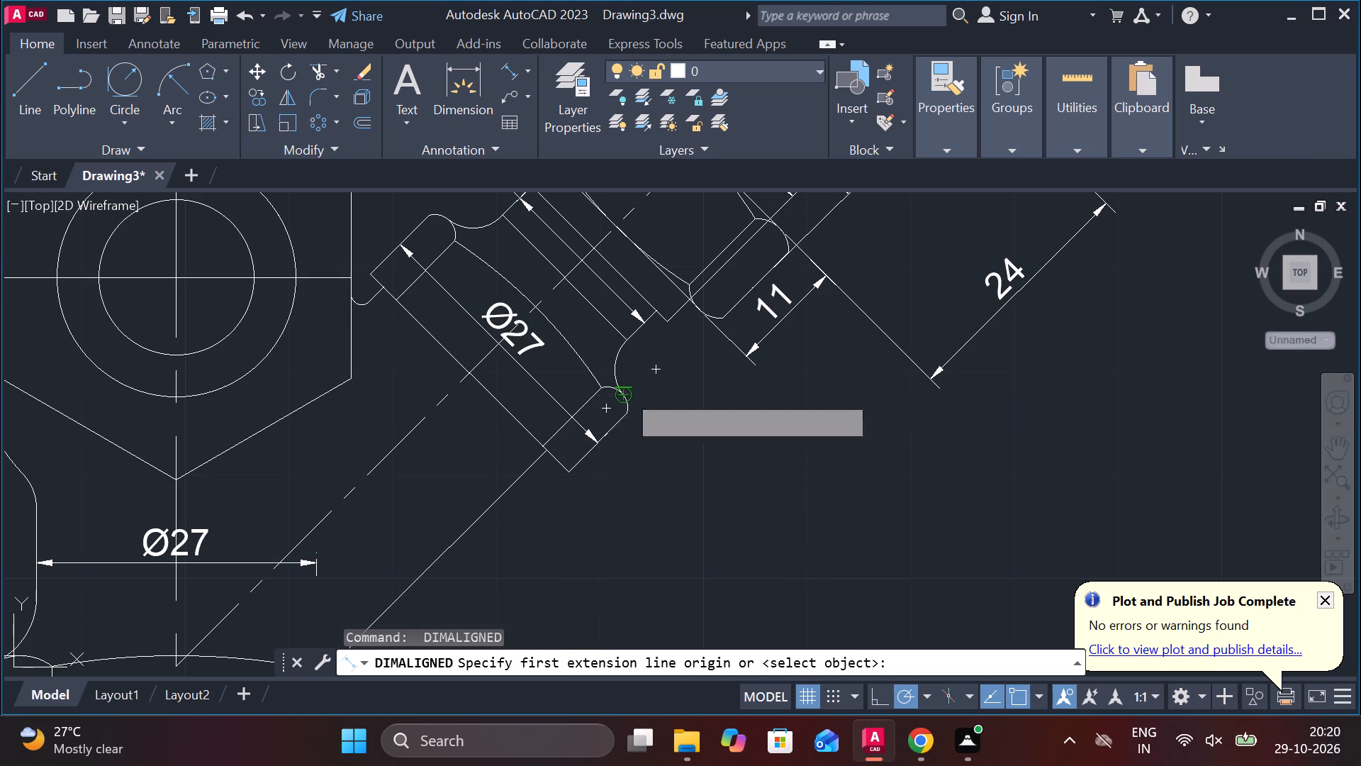
pyautogui.click(564, 462)
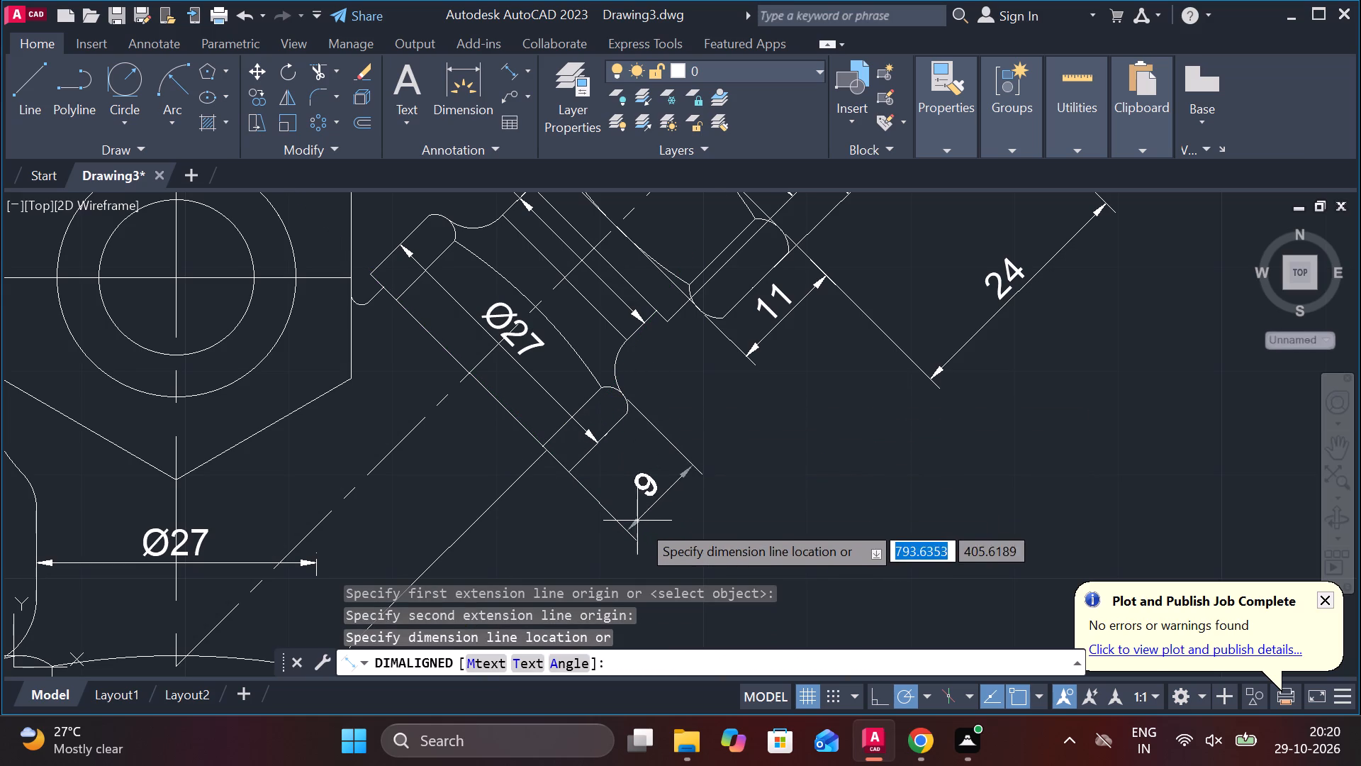
pyautogui.click(683, 536)
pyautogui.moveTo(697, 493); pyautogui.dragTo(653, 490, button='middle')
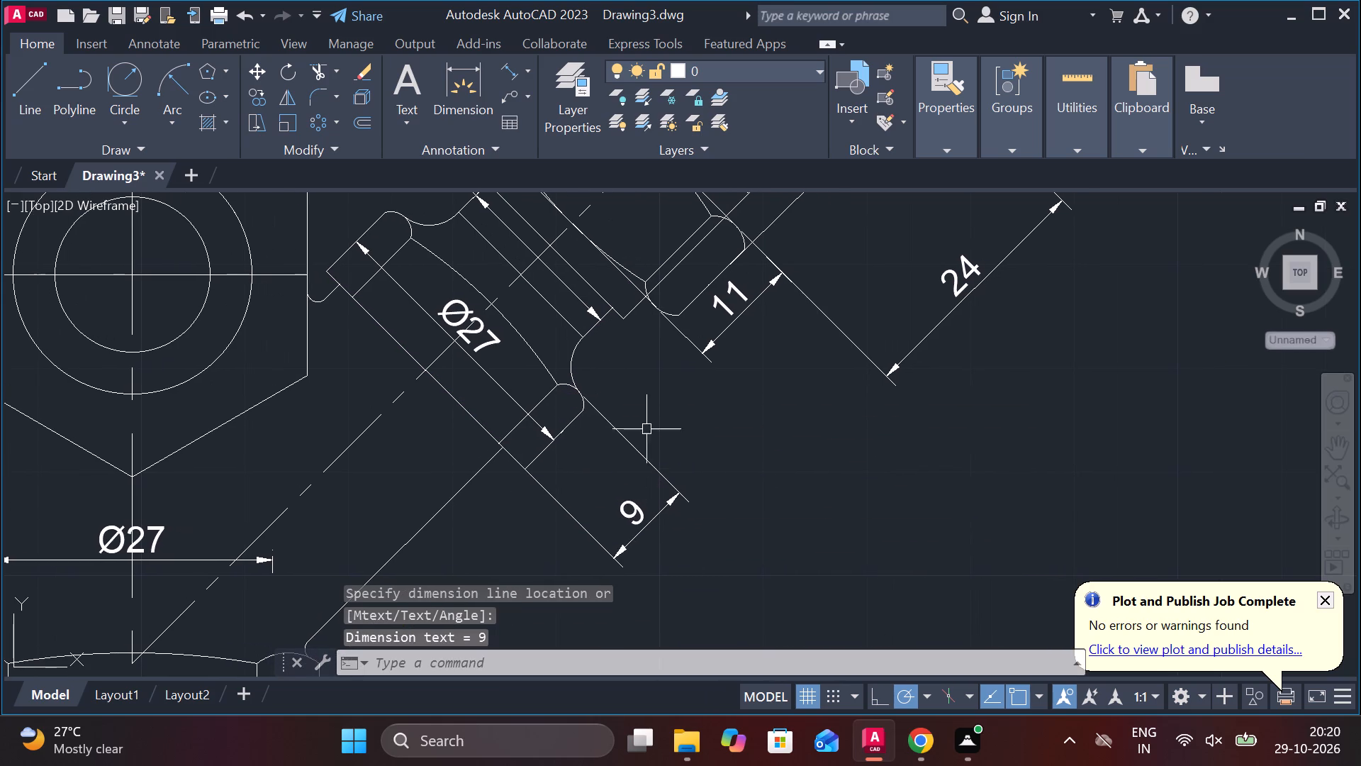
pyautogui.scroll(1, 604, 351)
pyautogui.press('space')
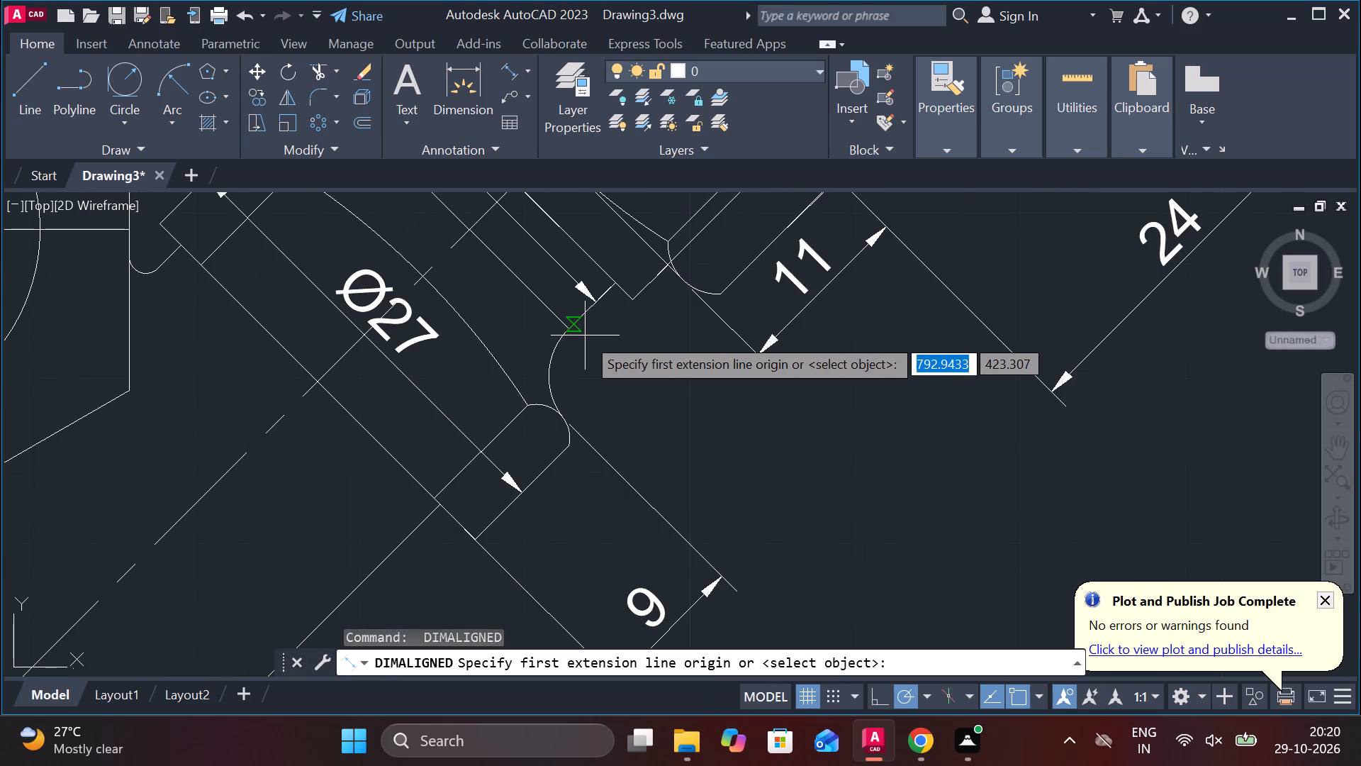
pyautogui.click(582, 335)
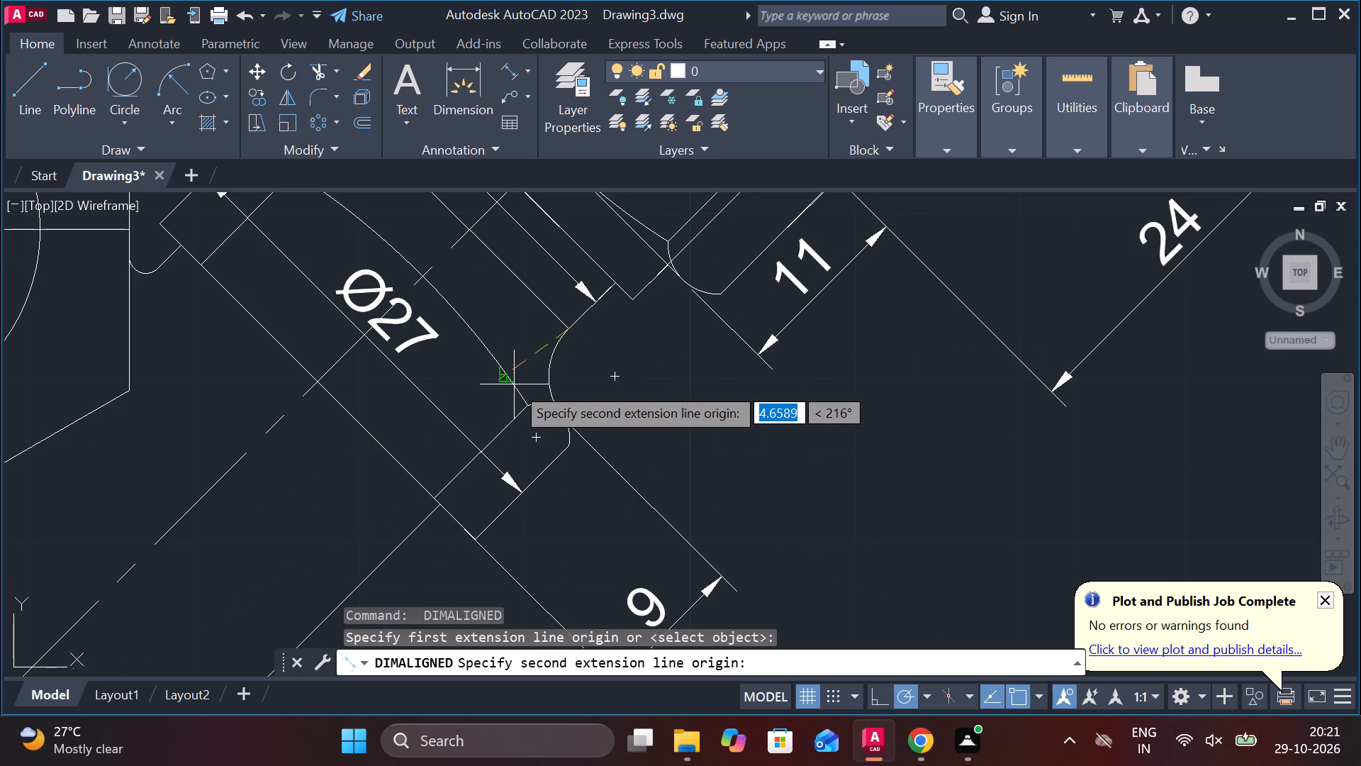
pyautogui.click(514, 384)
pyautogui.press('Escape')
# Add an aligned dimension along the axis from the collar's curved face to the start of the neck, placed outside the outline.
pyautogui.press('space')
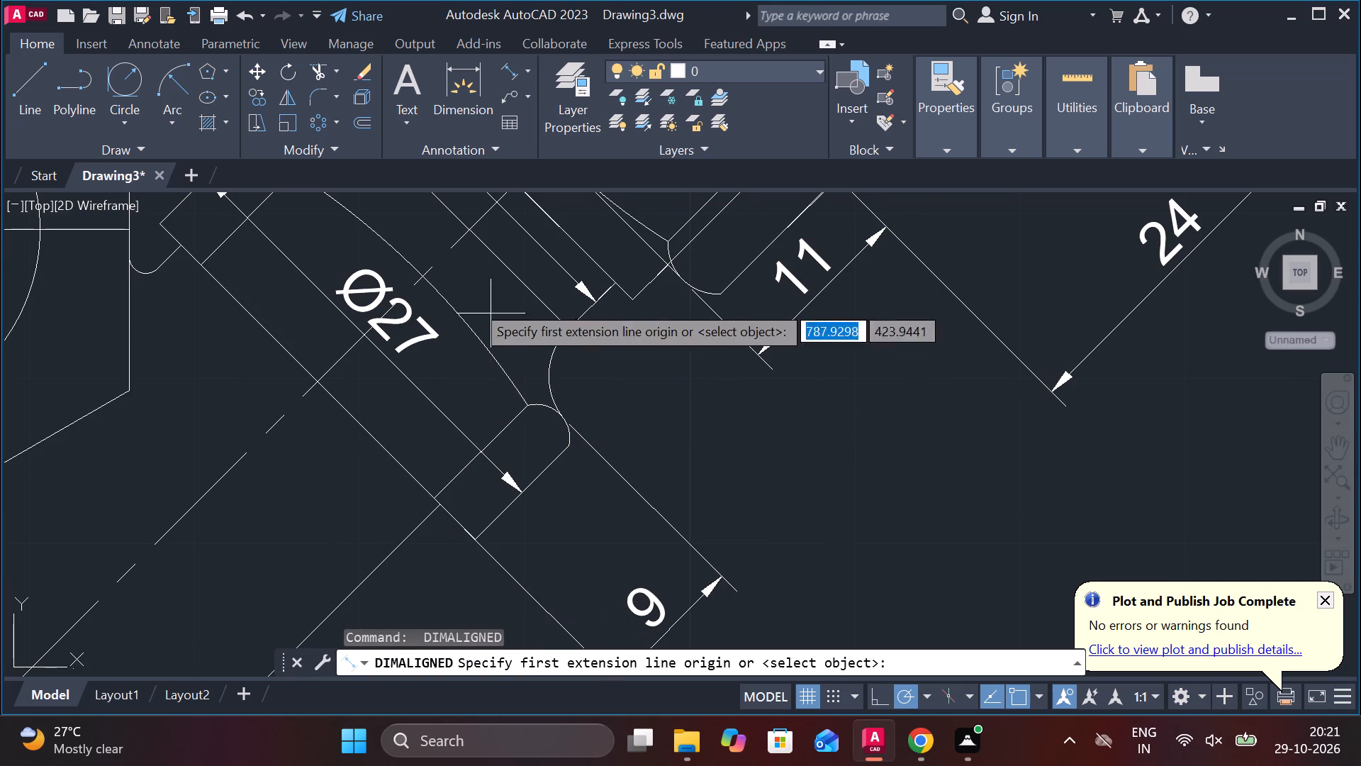
pyautogui.click(434, 277)
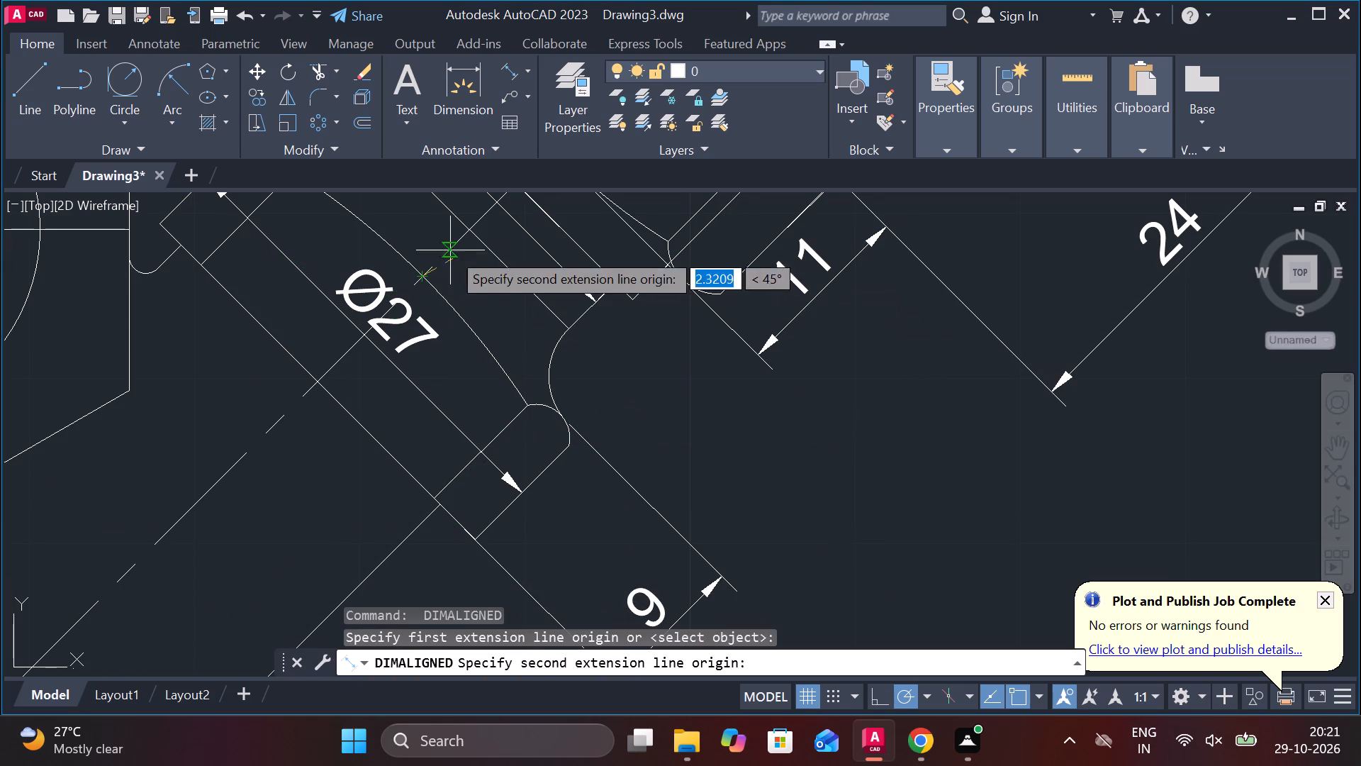
pyautogui.click(467, 230)
pyautogui.moveTo(750, 509); pyautogui.dragTo(710, 435, button='middle')
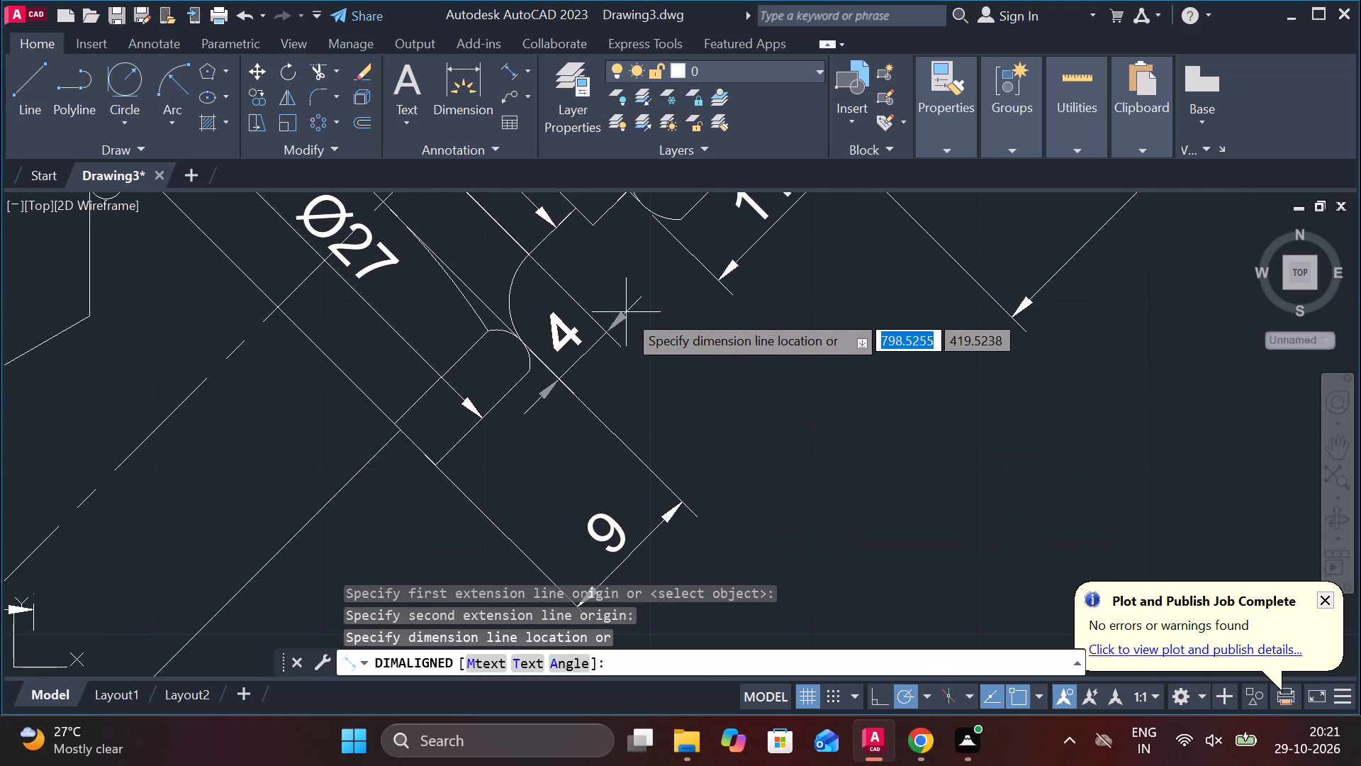
pyautogui.click(626, 312)
# Add an aligned dimension for the straight neck's length between the fillet end and the thin flange, in line with the adjacent fillet dimension.
pyautogui.press('space')
pyautogui.moveTo(540, 277); pyautogui.dragTo(498, 350, button='middle')
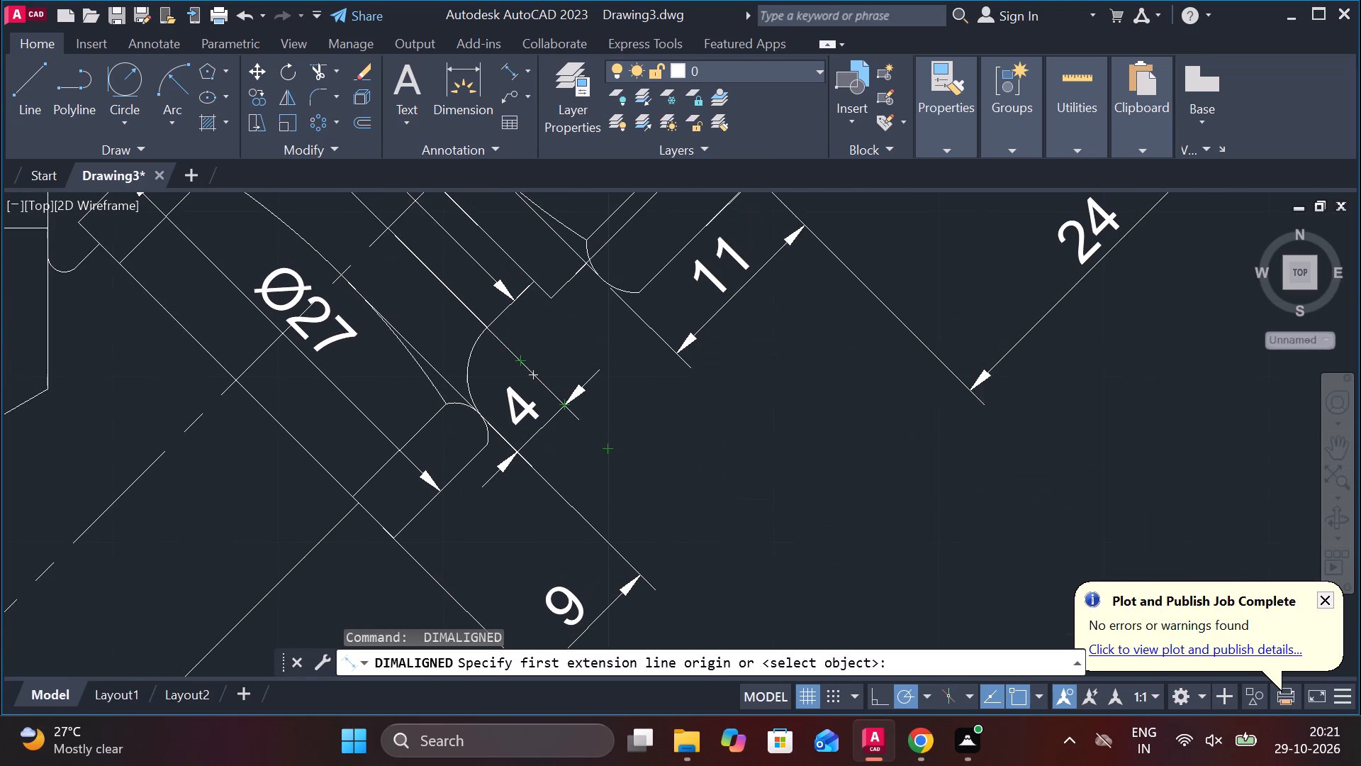
pyautogui.click(492, 322)
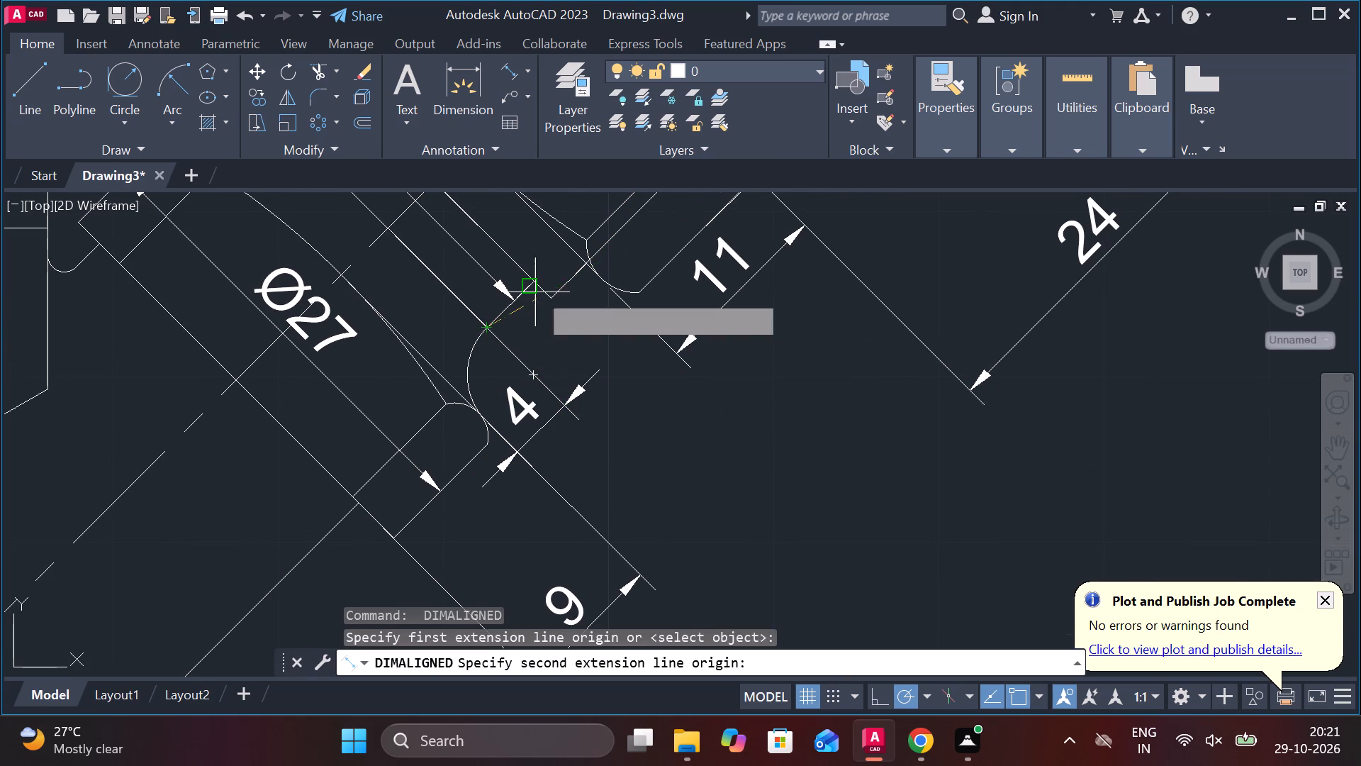
pyautogui.click(536, 284)
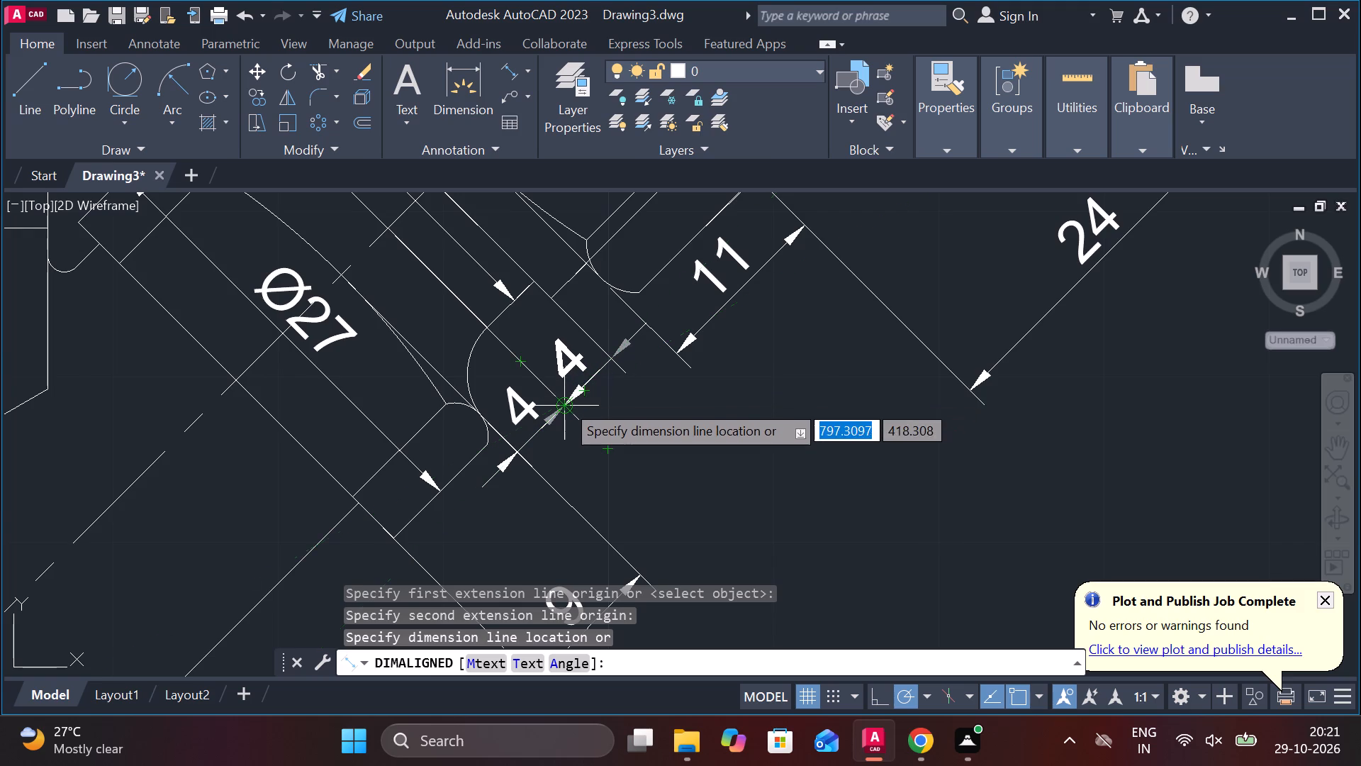
pyautogui.click(564, 402)
# Add an aligned dimension for the thin flange's thickness, placed outside the outline beside the hex nut's length dimension.
pyautogui.press('space')
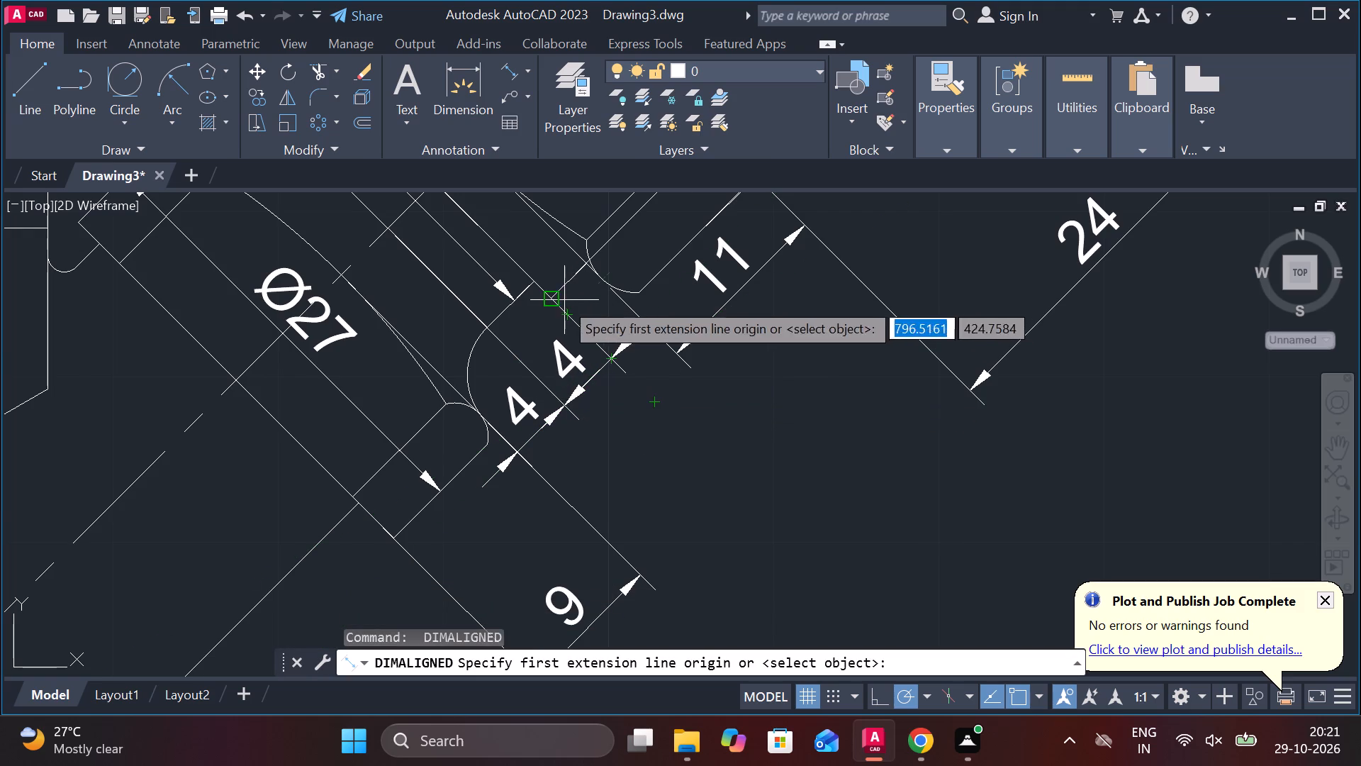
pyautogui.click(560, 300)
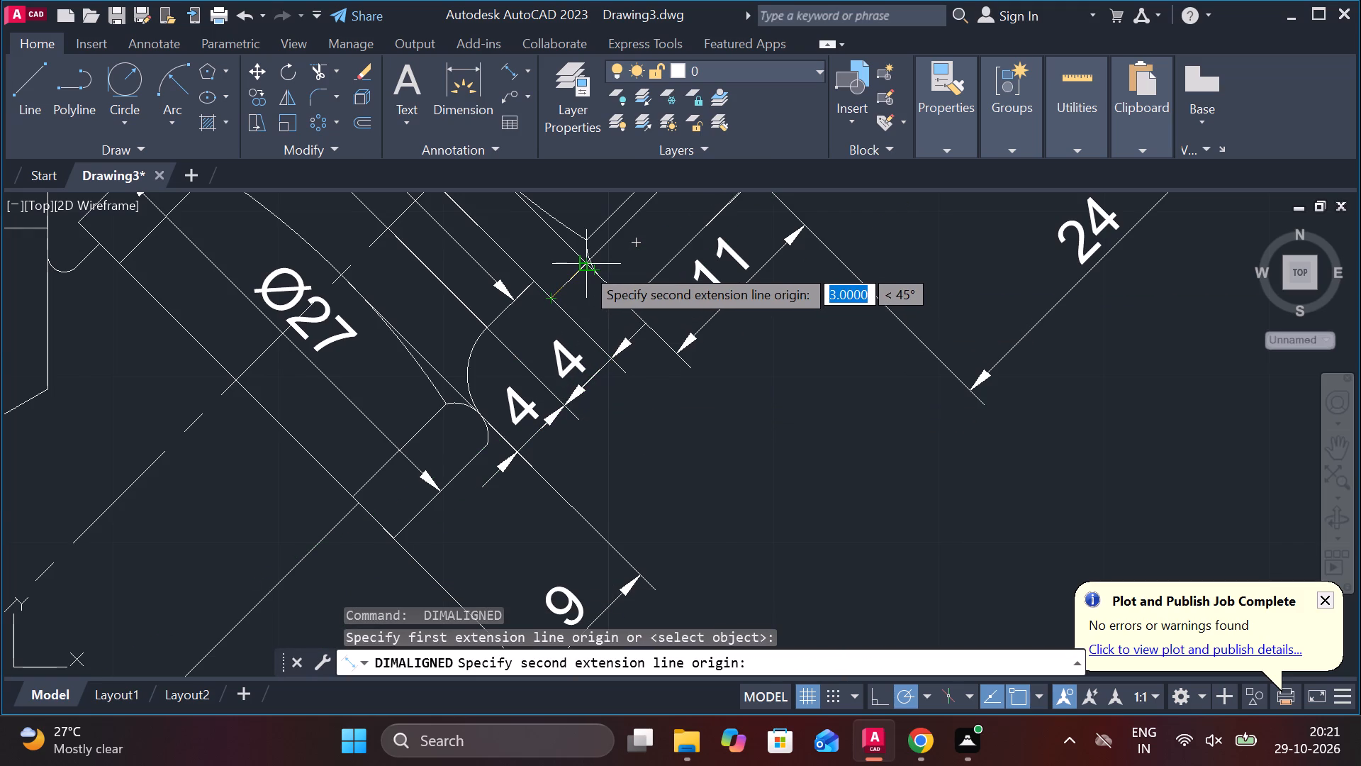
pyautogui.click(584, 266)
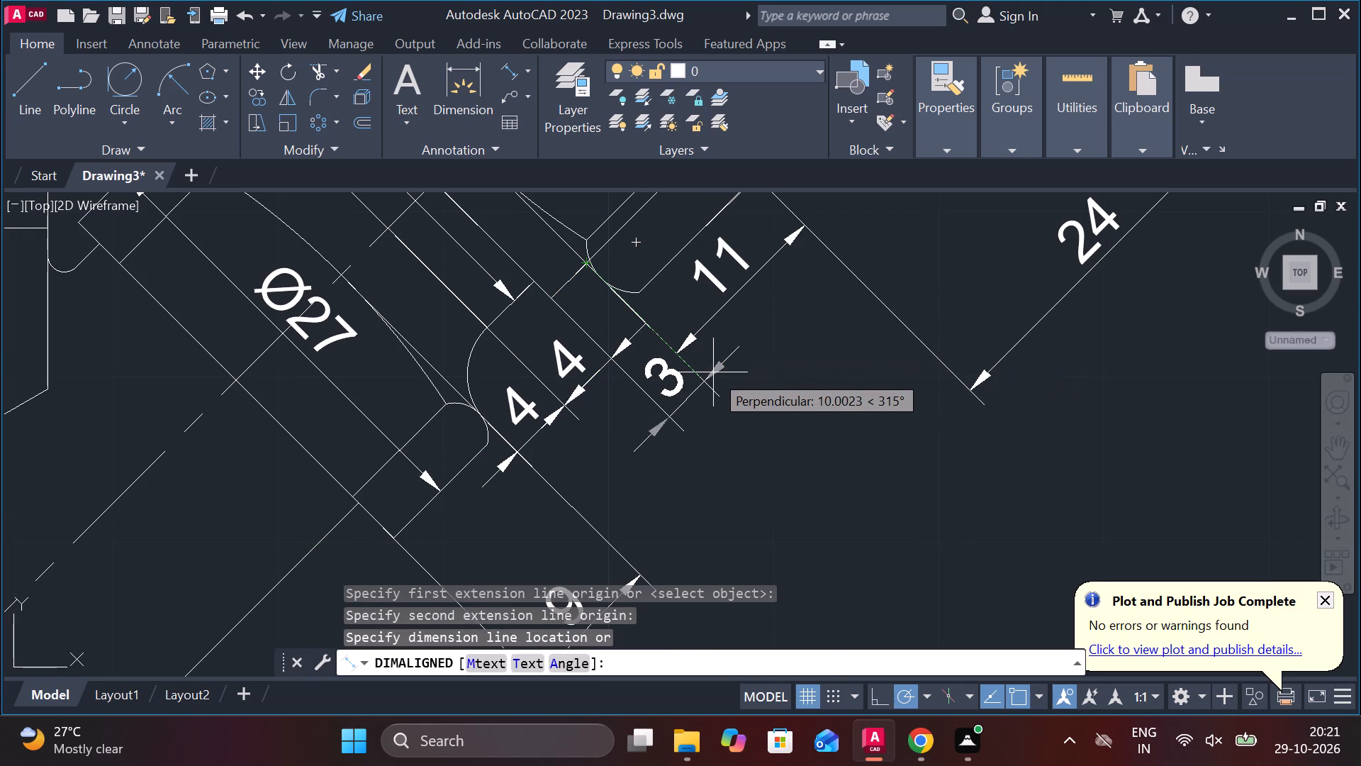
pyautogui.doubleClick(713, 372)
# Add an aligned dimension across the angled branch of the valve body where it meets the collar, placed just below the collar.
pyautogui.scroll(-1, 784, 382)
pyautogui.scroll(-3, 885, 433)
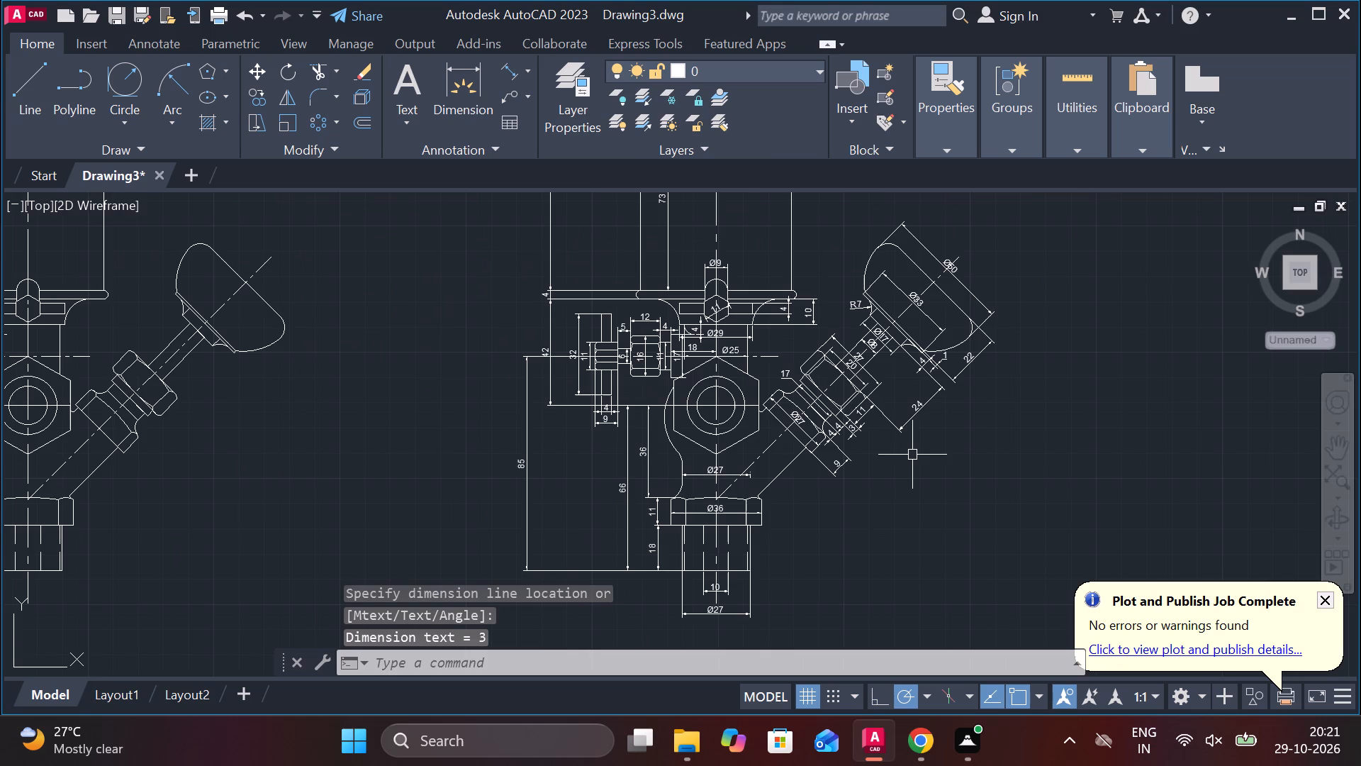
pyautogui.moveTo(892, 493); pyautogui.dragTo(826, 378, button='middle')
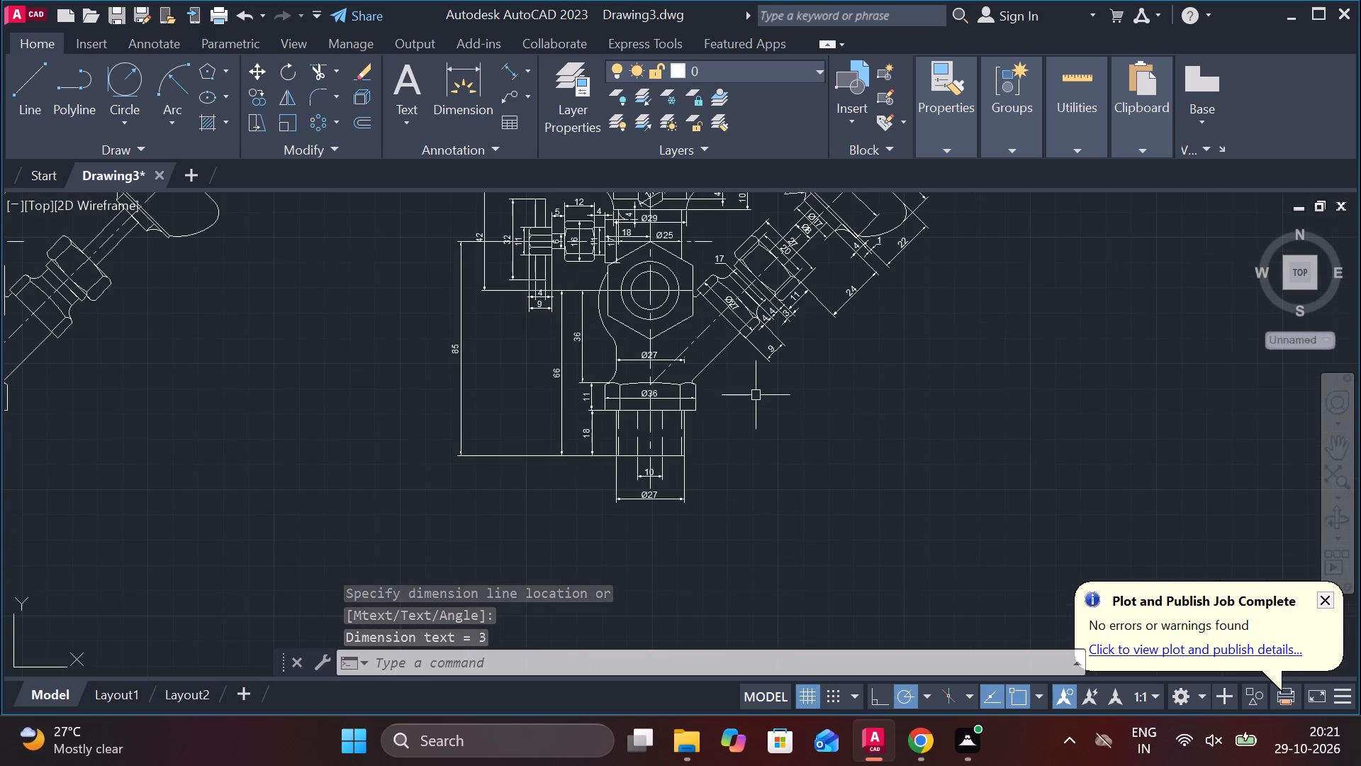
pyautogui.scroll(1, 717, 297)
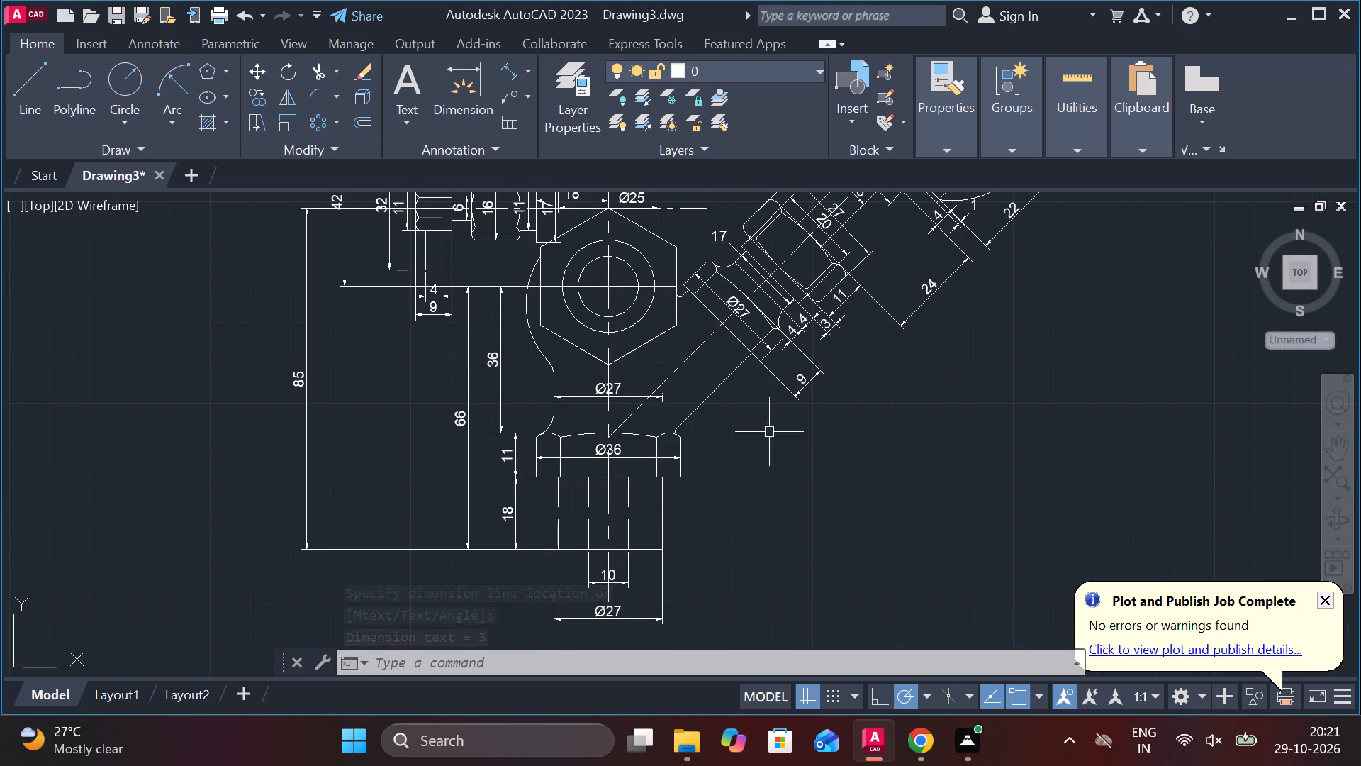
pyautogui.click(514, 74)
pyautogui.scroll(1, 700, 353)
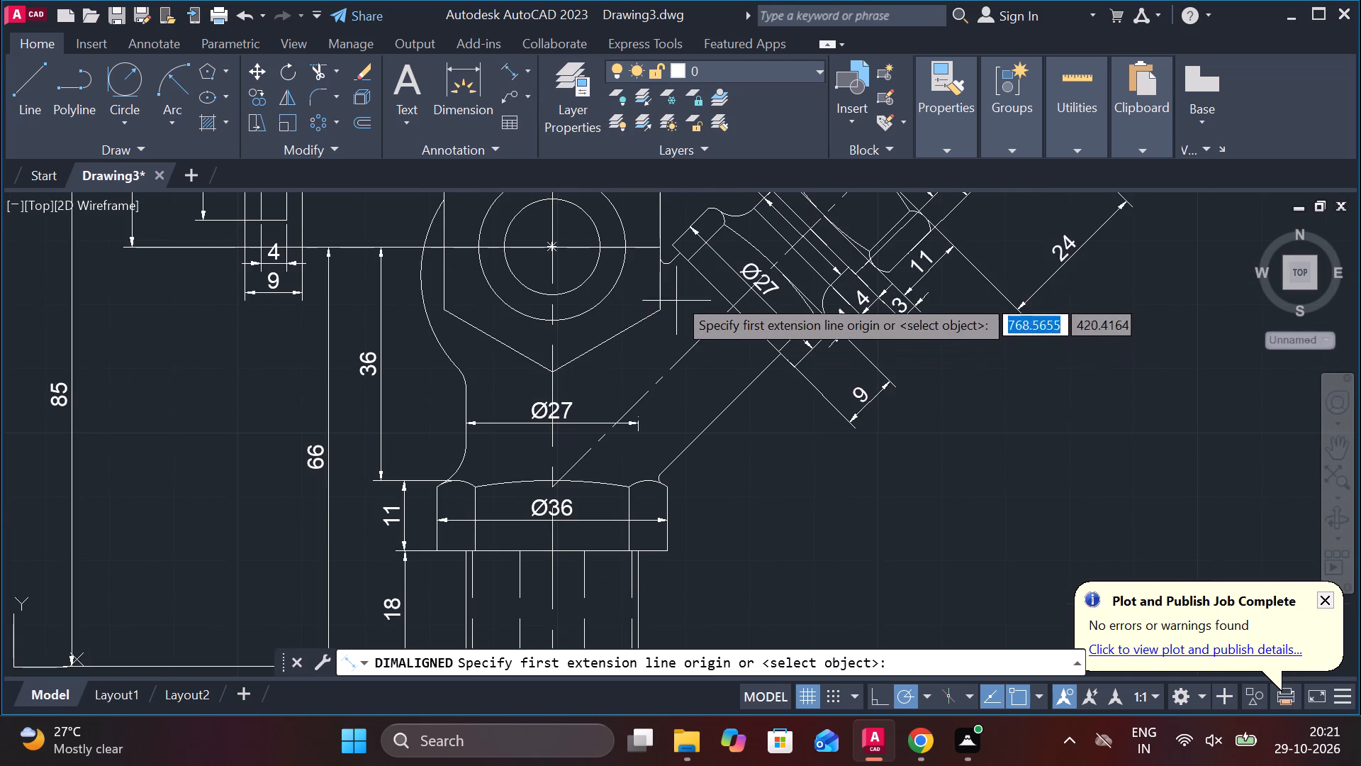
pyautogui.scroll(2, 677, 275)
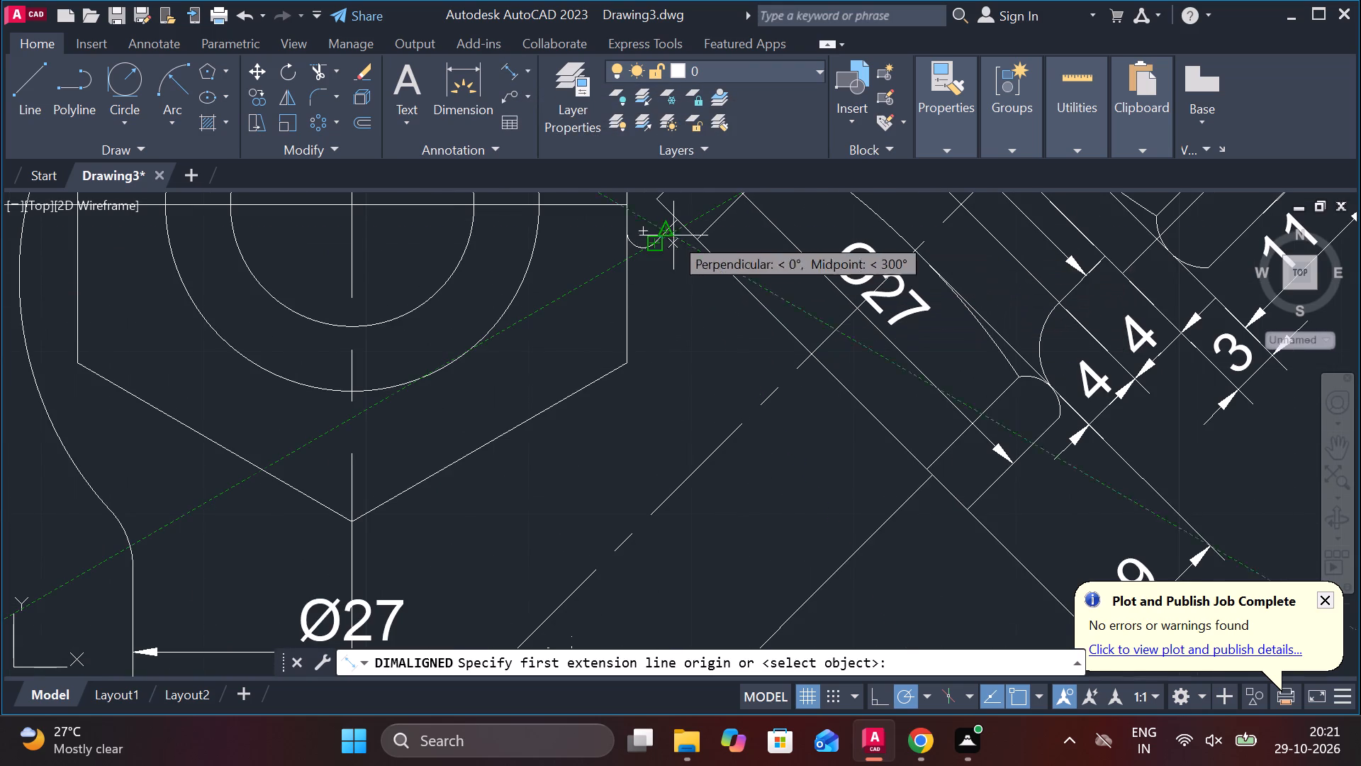
pyautogui.click(680, 220)
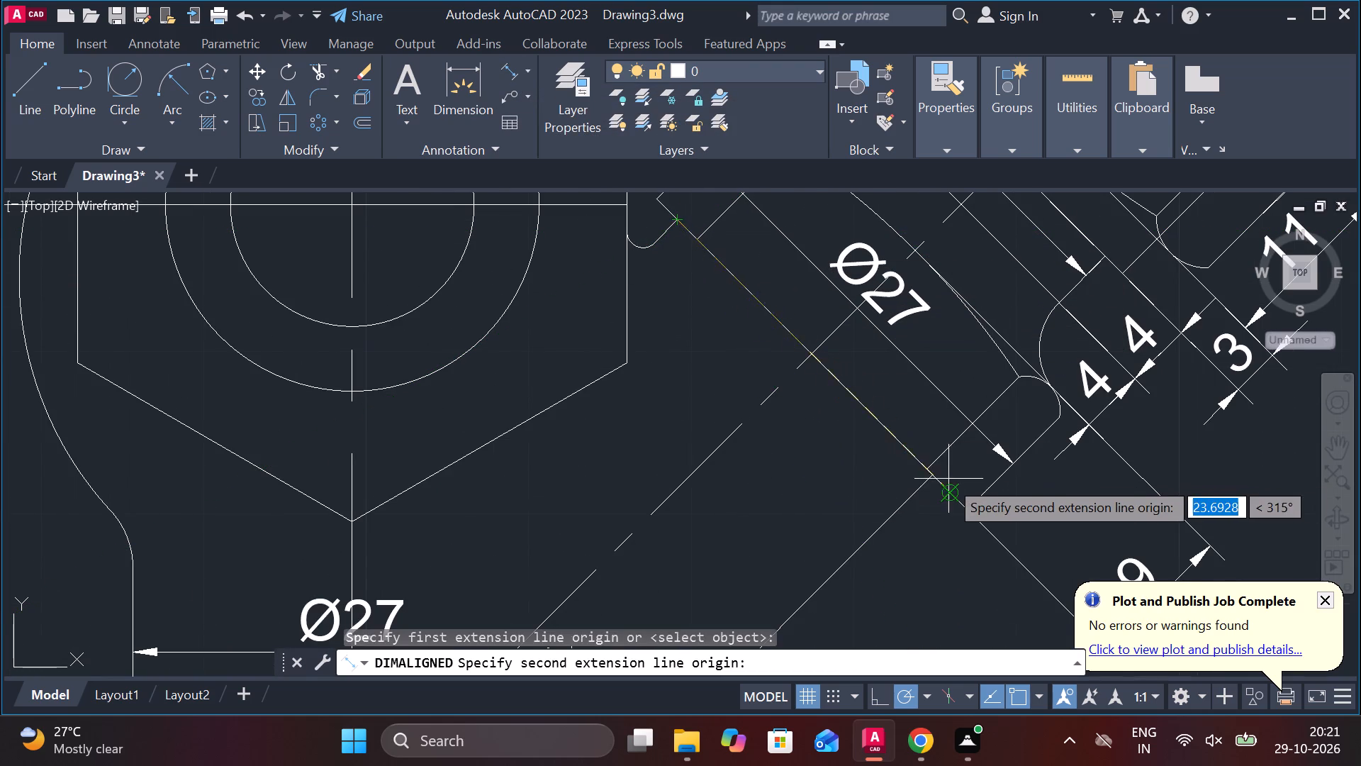
pyautogui.doubleClick(927, 479)
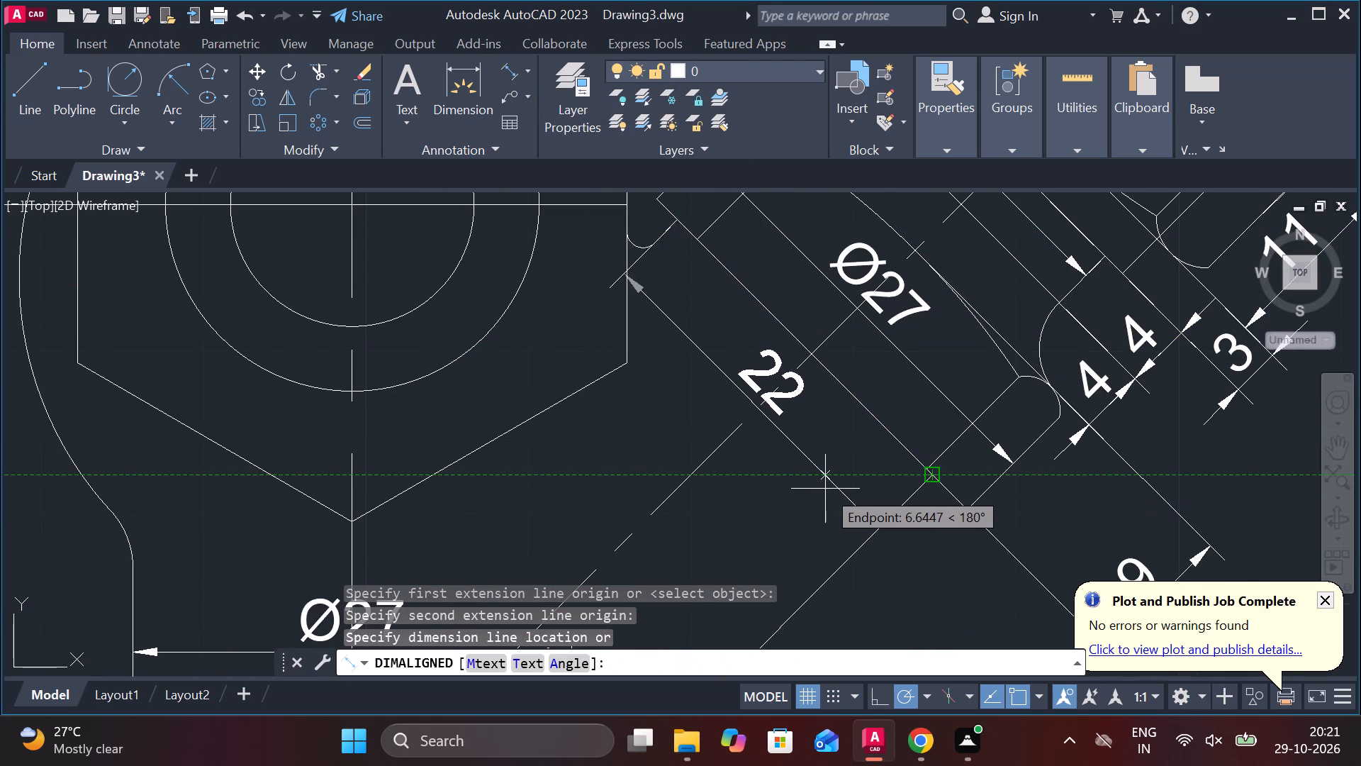
pyautogui.click(825, 489)
# Place the angled branch's aligned dimension just below the collar and change its text to Ø23.
pyautogui.doubleClick(790, 404)
pyautogui.press('Escape')
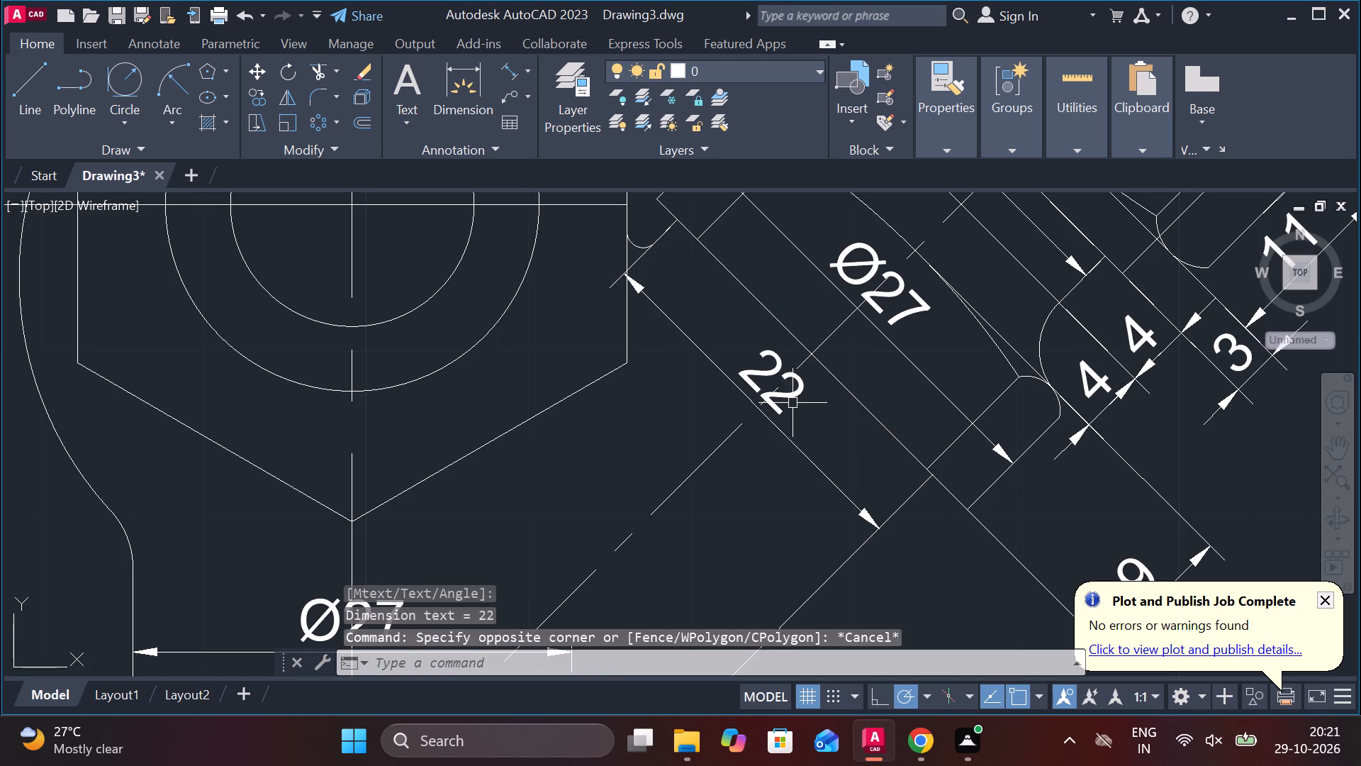
pyautogui.doubleClick(781, 385)
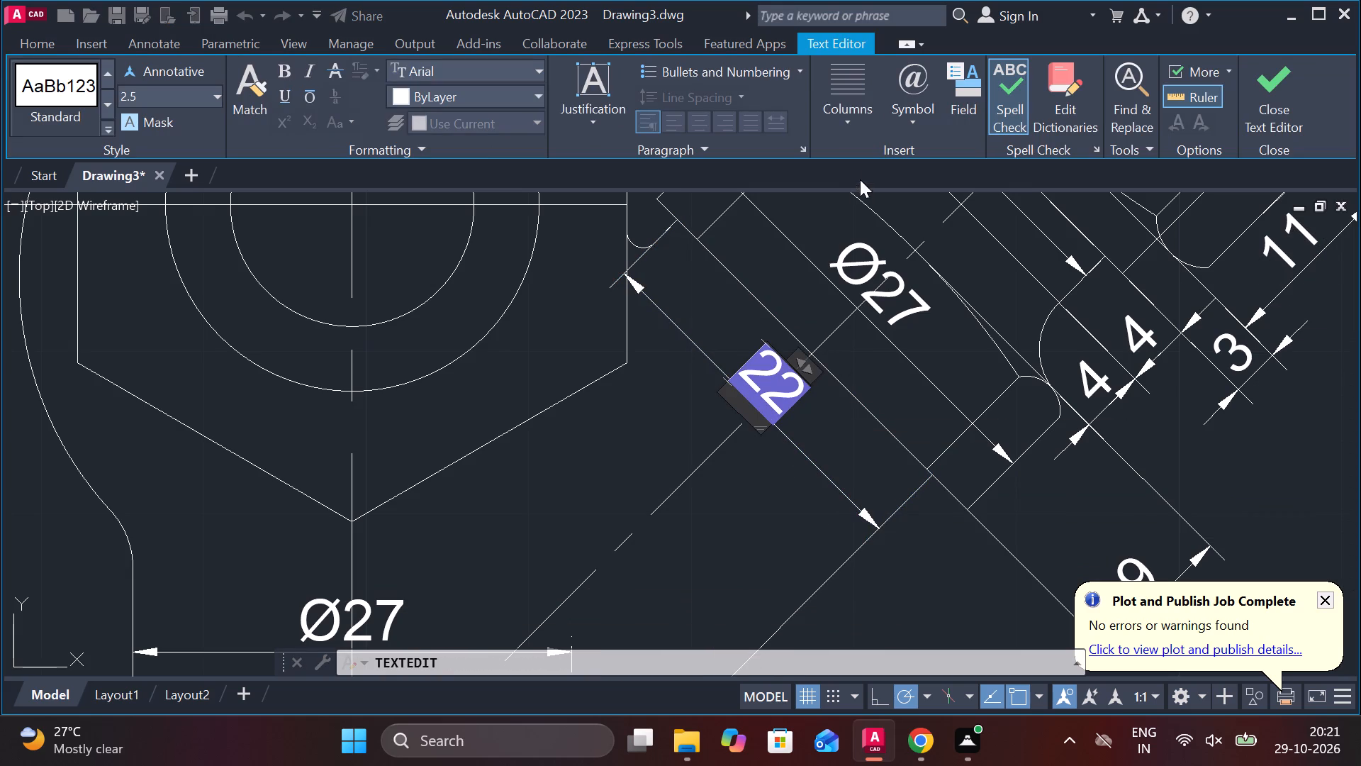
pyautogui.click(908, 131)
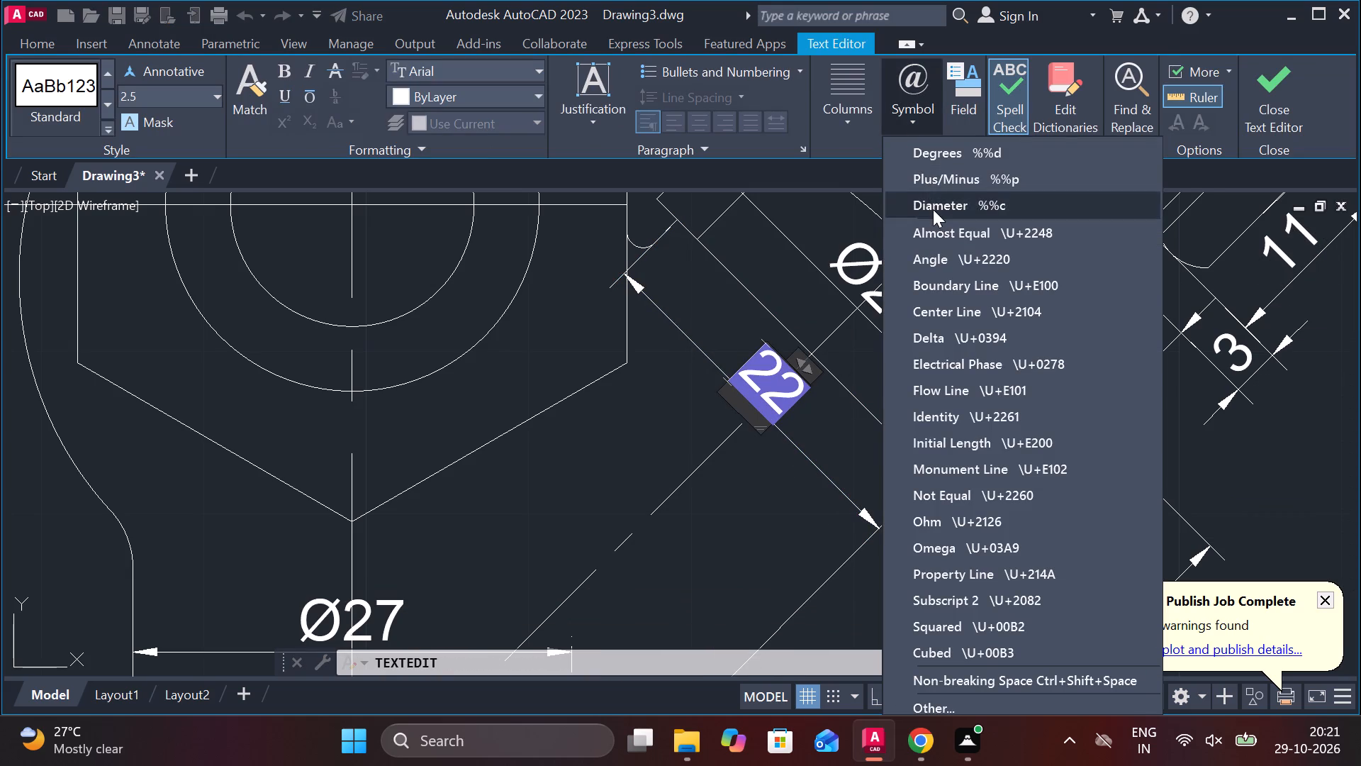
pyautogui.click(933, 209)
pyautogui.press('Right')
pyautogui.press('BackSpace')
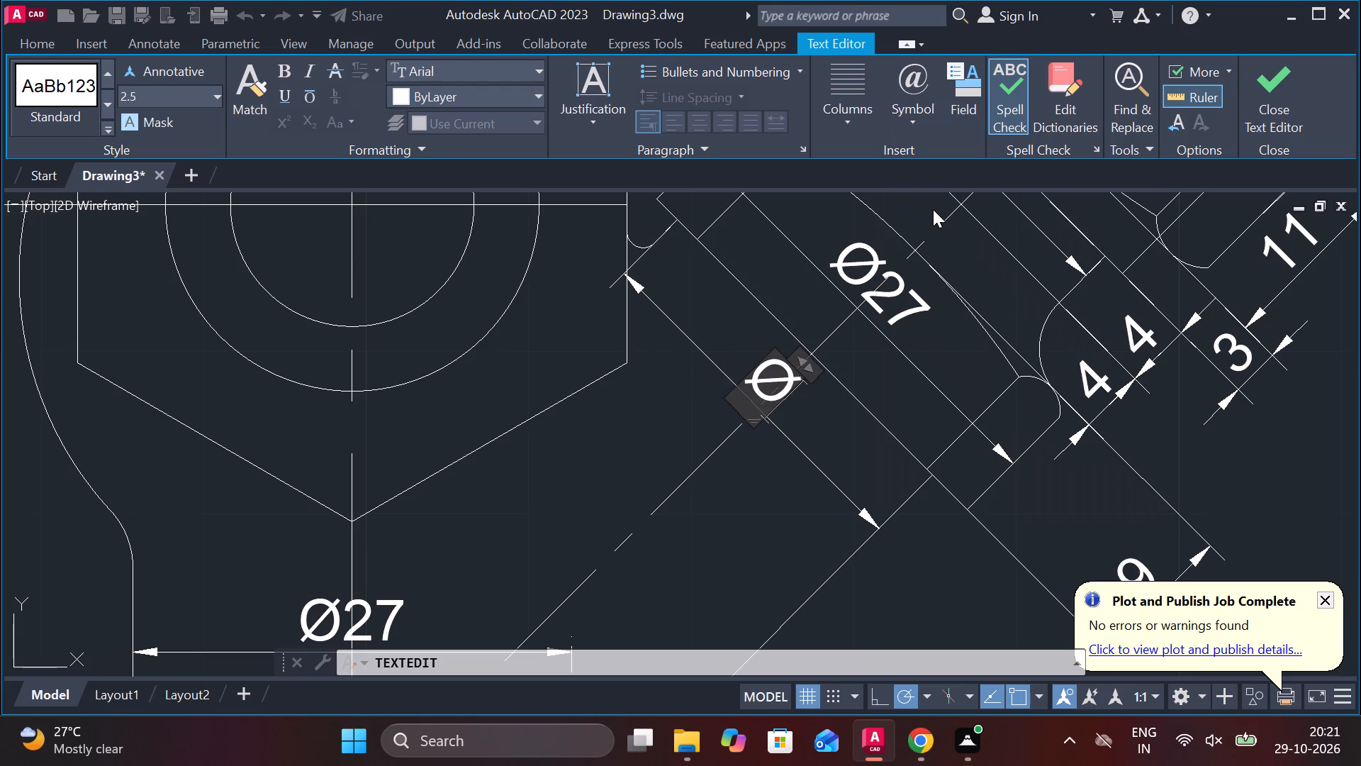
pyautogui.write('23')
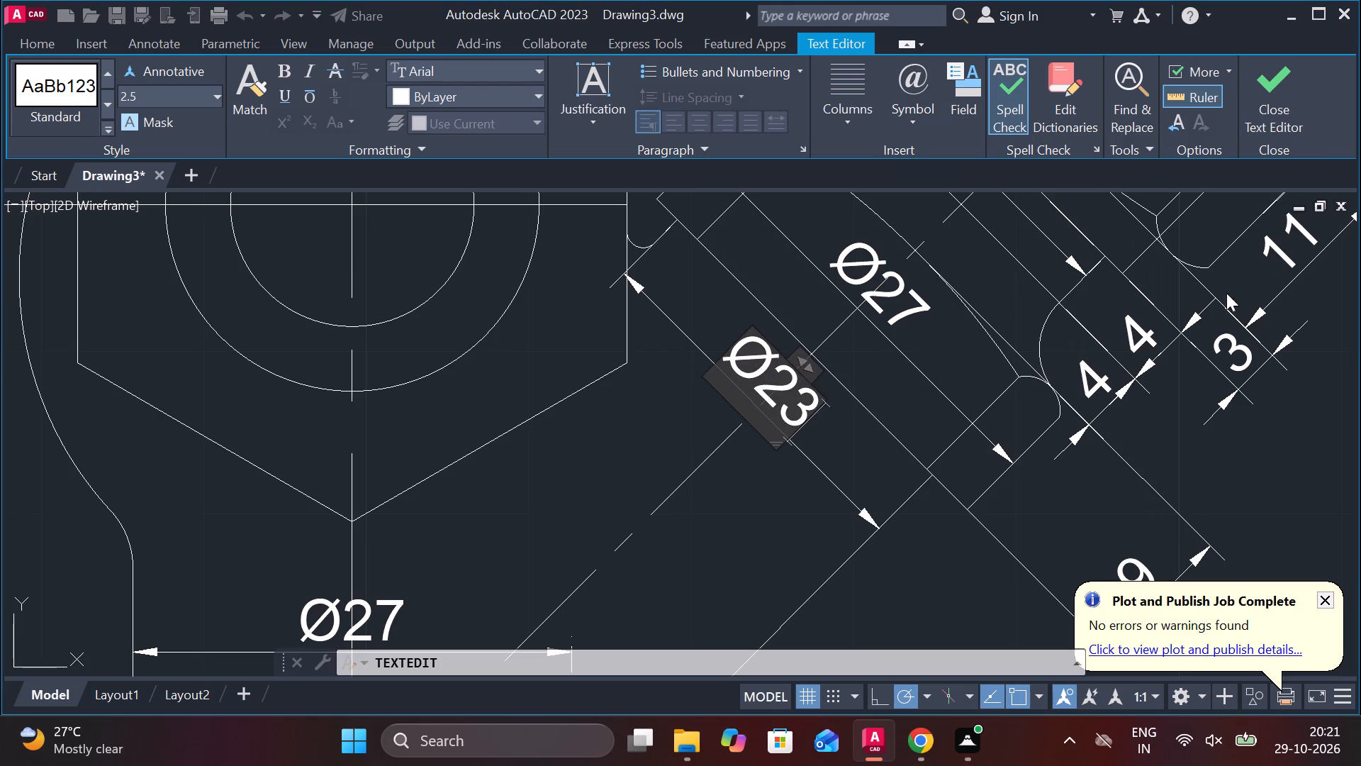
pyautogui.click(1289, 105)
# Add an aligned dimension along the branch axis from its intersection with the vertical centreline to the collar's lower edge, in line with the collar's length dimension.
pyautogui.scroll(-2, 631, 572)
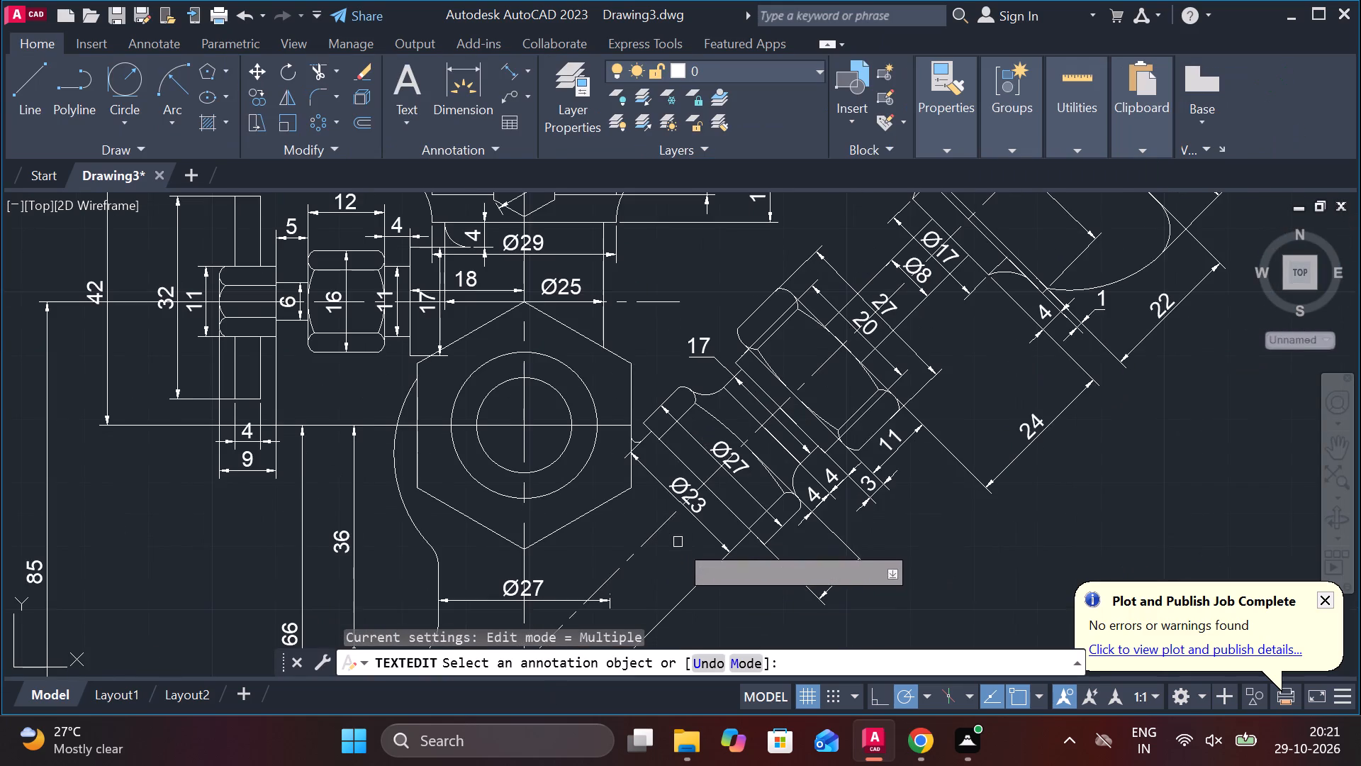
pyautogui.moveTo(678, 543); pyautogui.dragTo(702, 438, button='middle')
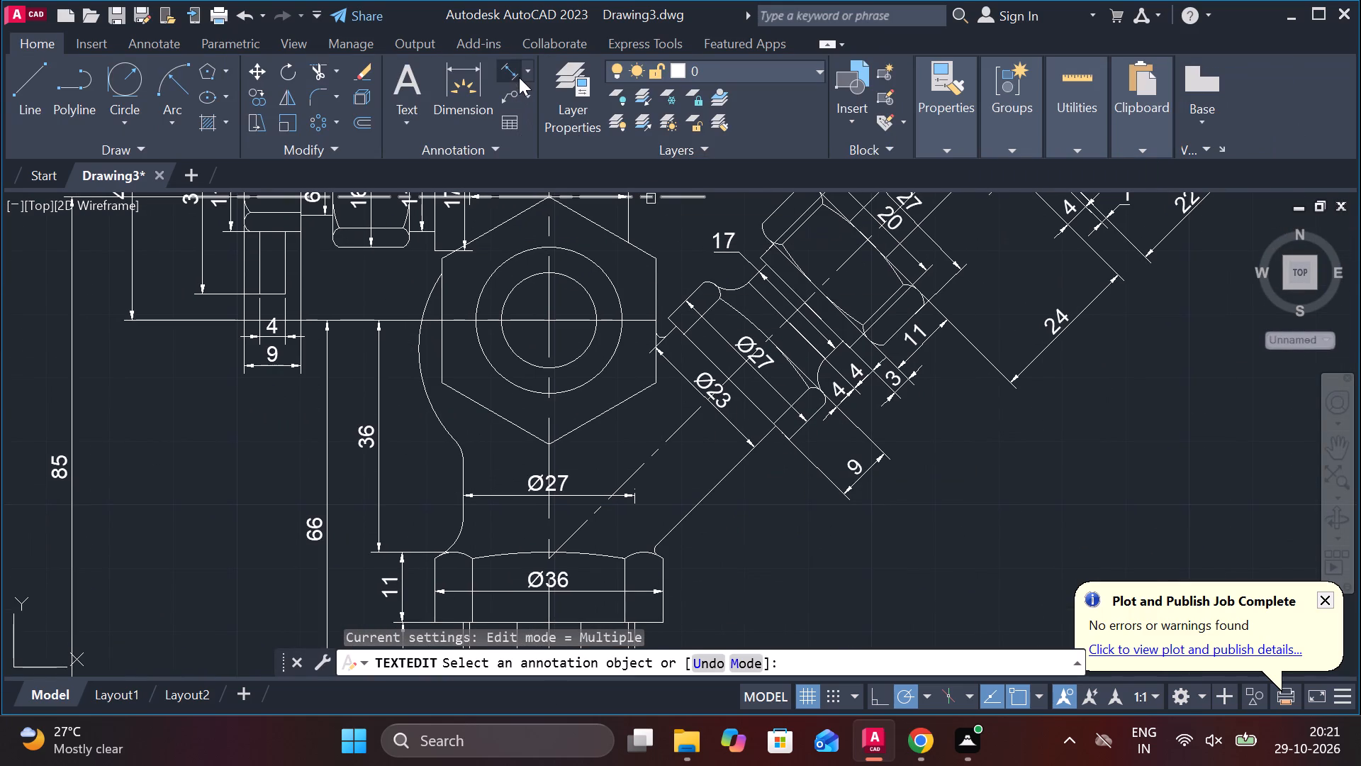
pyautogui.click(517, 70)
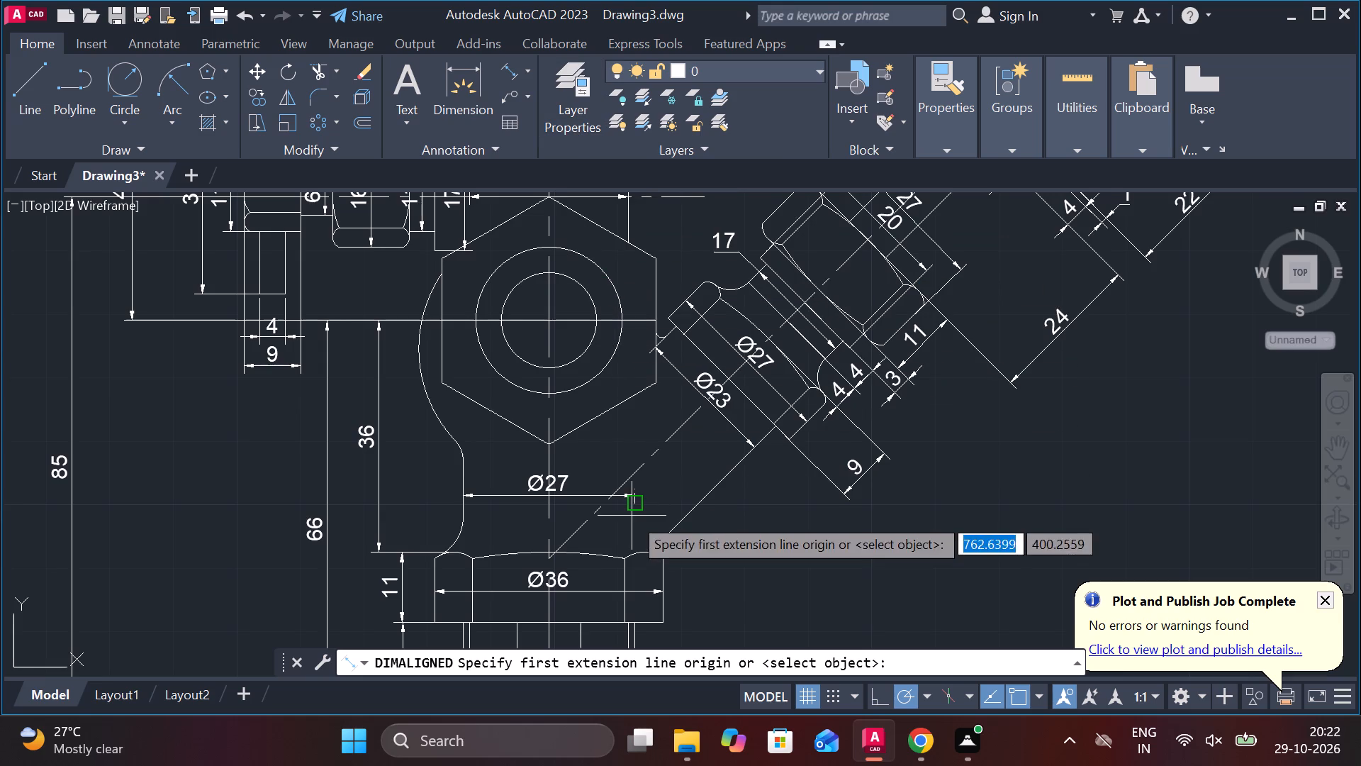
pyautogui.moveTo(629, 514); pyautogui.dragTo(584, 429, button='middle')
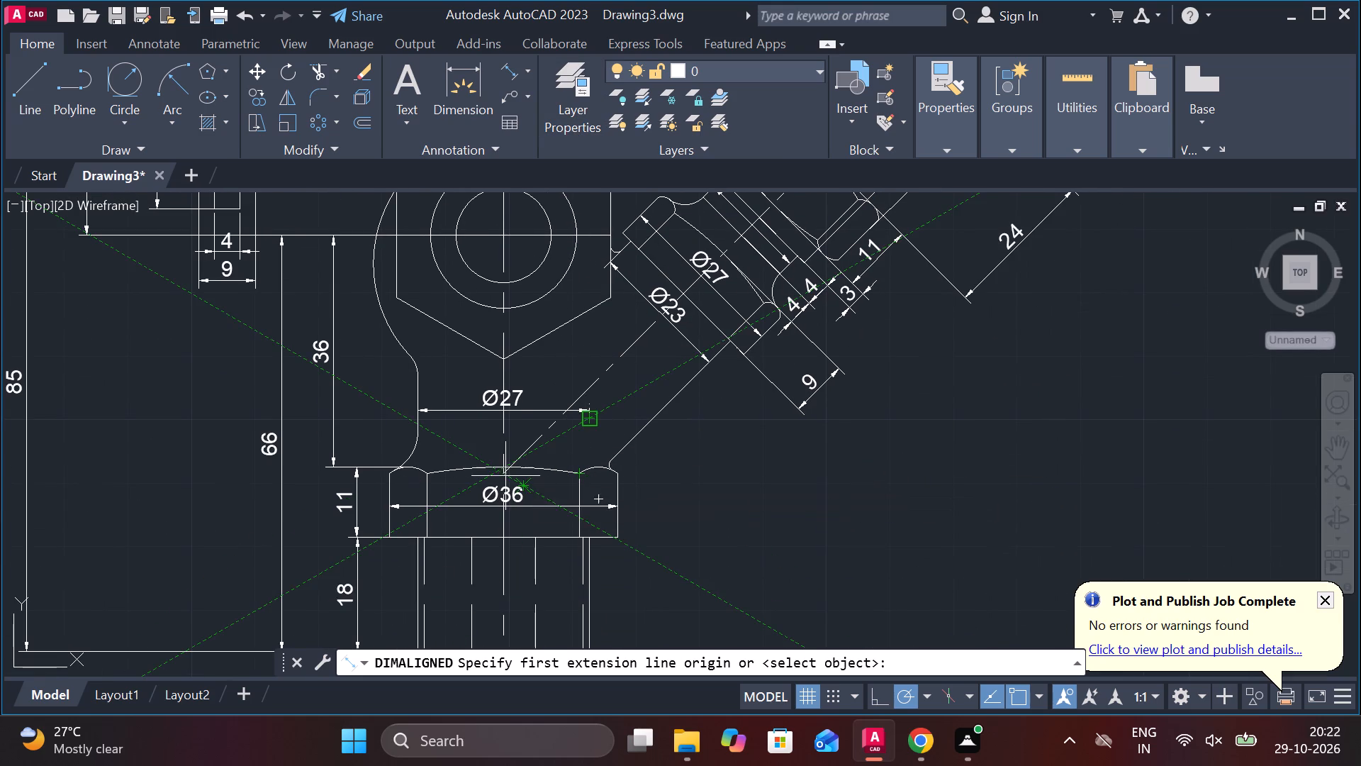
pyautogui.scroll(3, 498, 474)
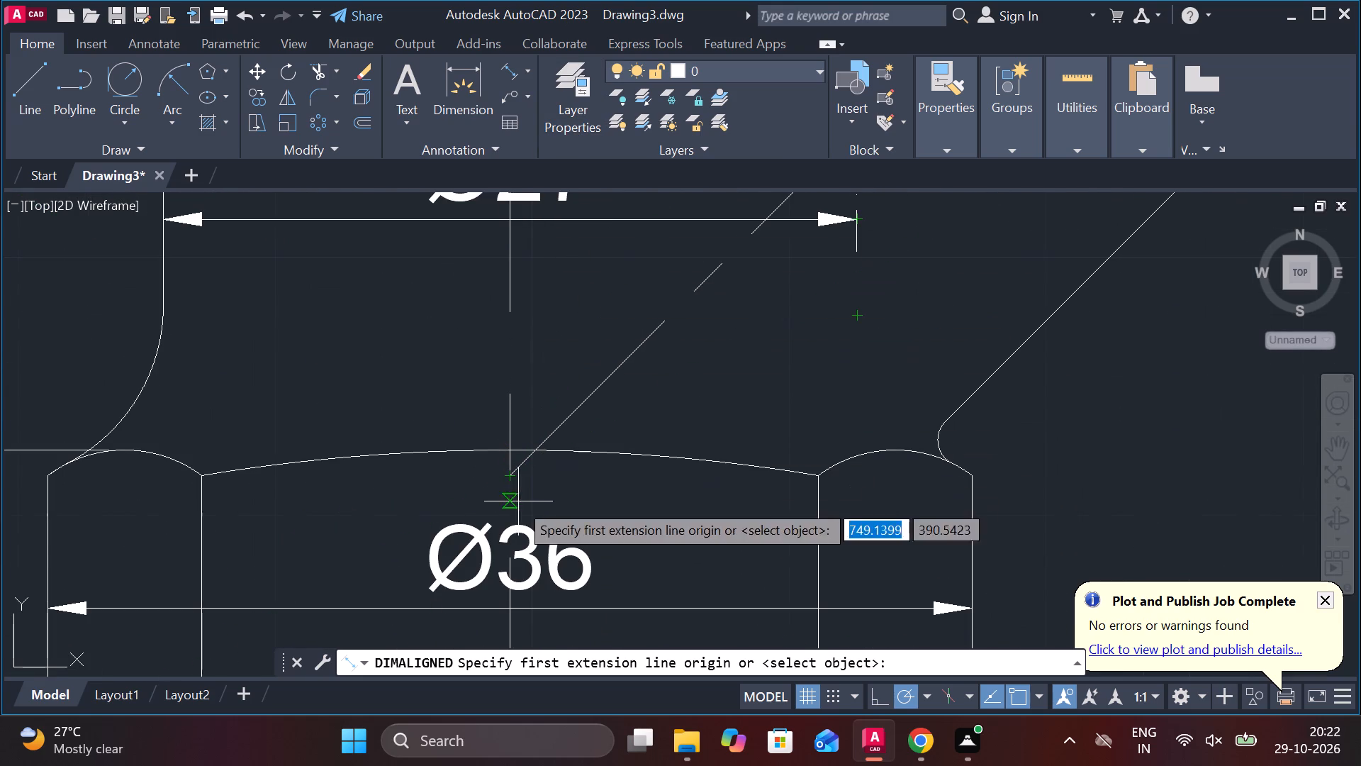
pyautogui.click(512, 479)
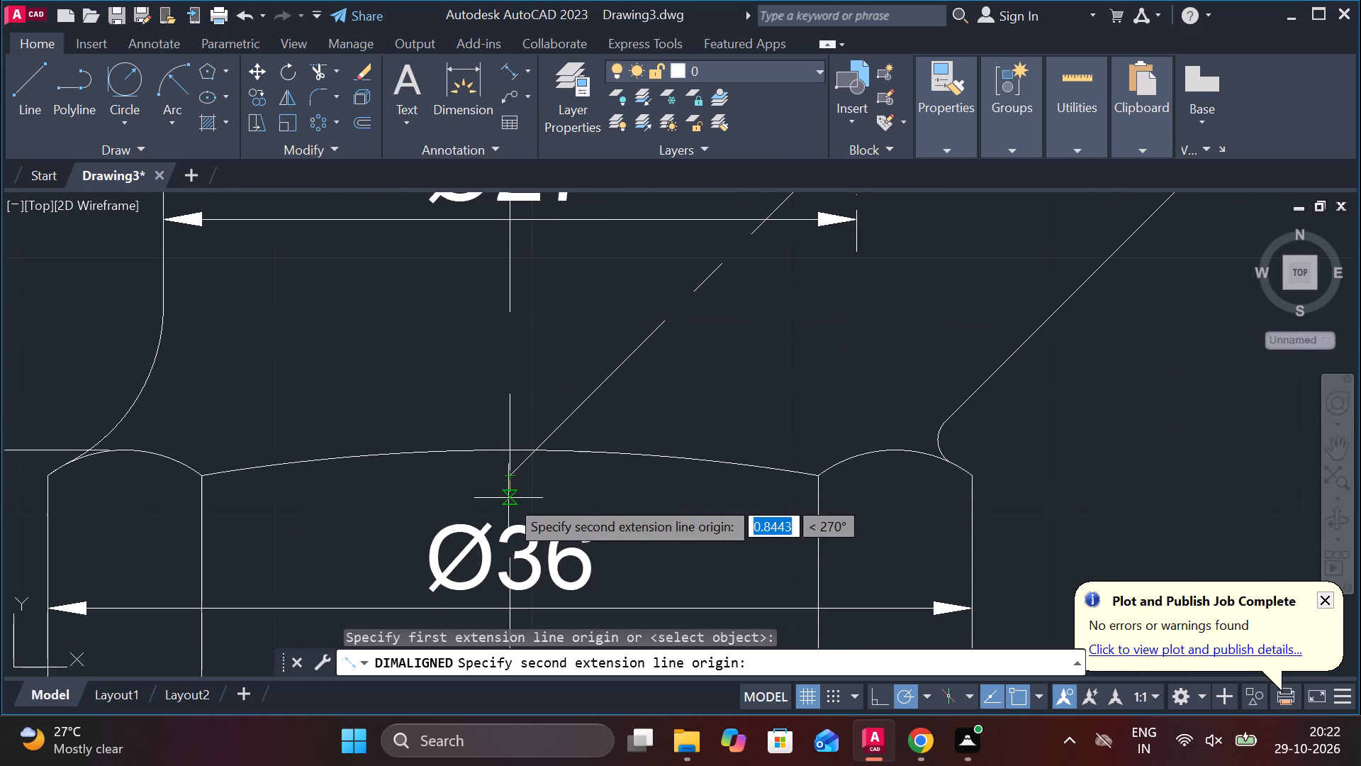
pyautogui.scroll(-2, 519, 509)
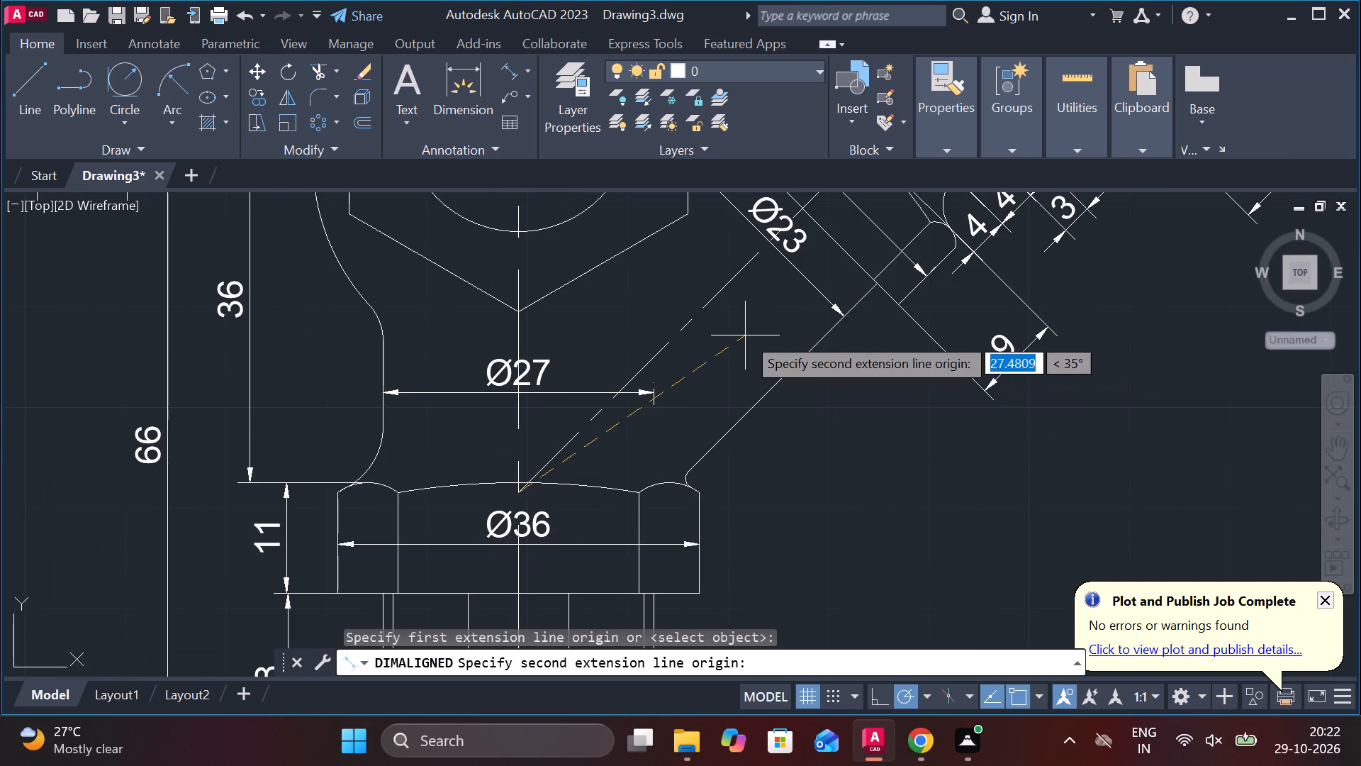
pyautogui.moveTo(761, 341); pyautogui.dragTo(736, 394, button='middle')
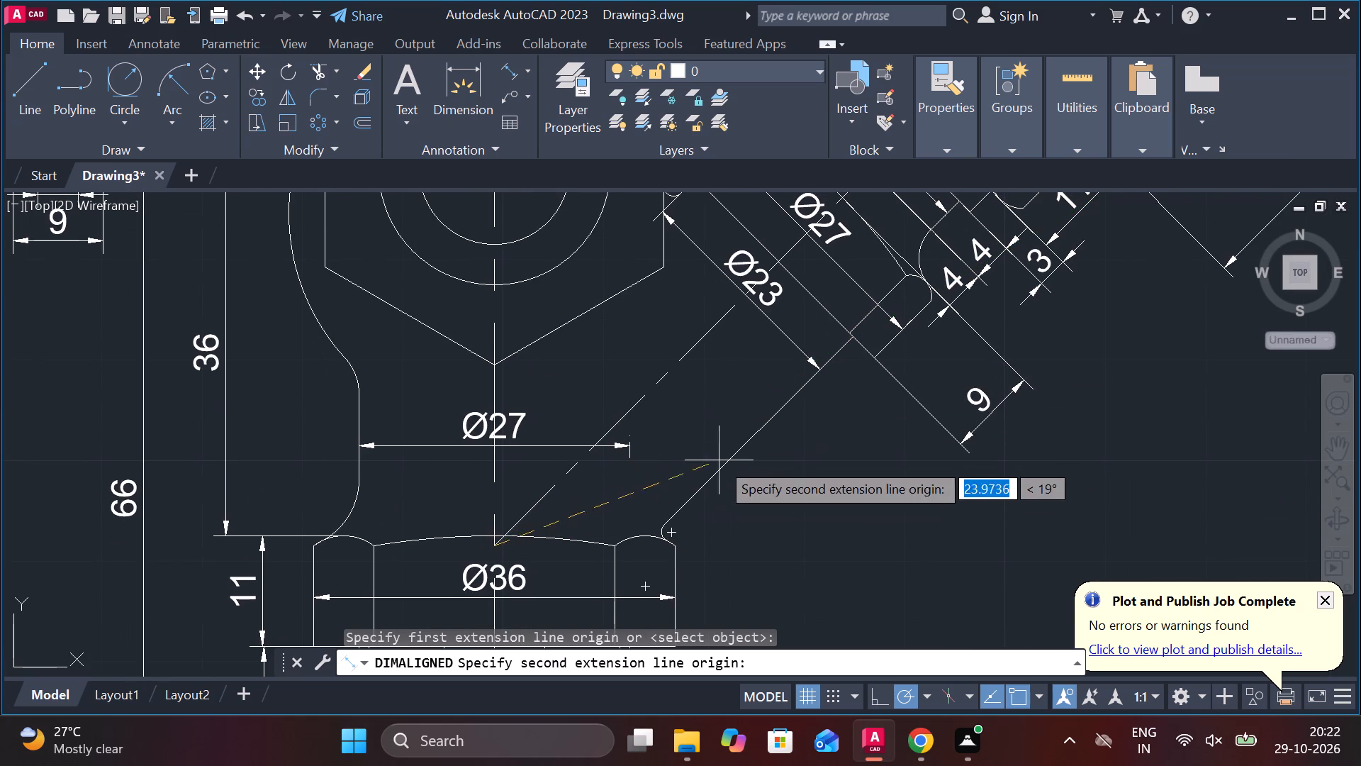
pyautogui.click(774, 257)
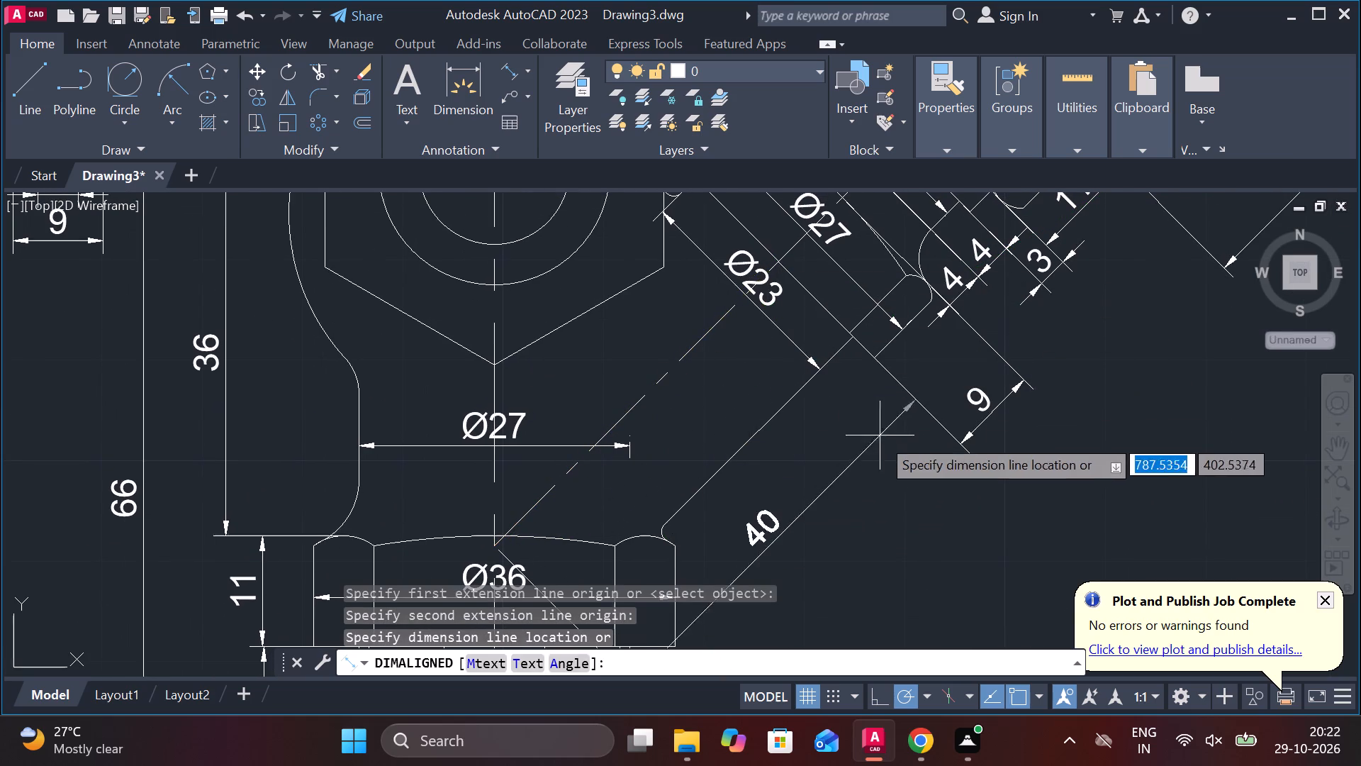
pyautogui.moveTo(842, 451); pyautogui.dragTo(785, 270, button='middle')
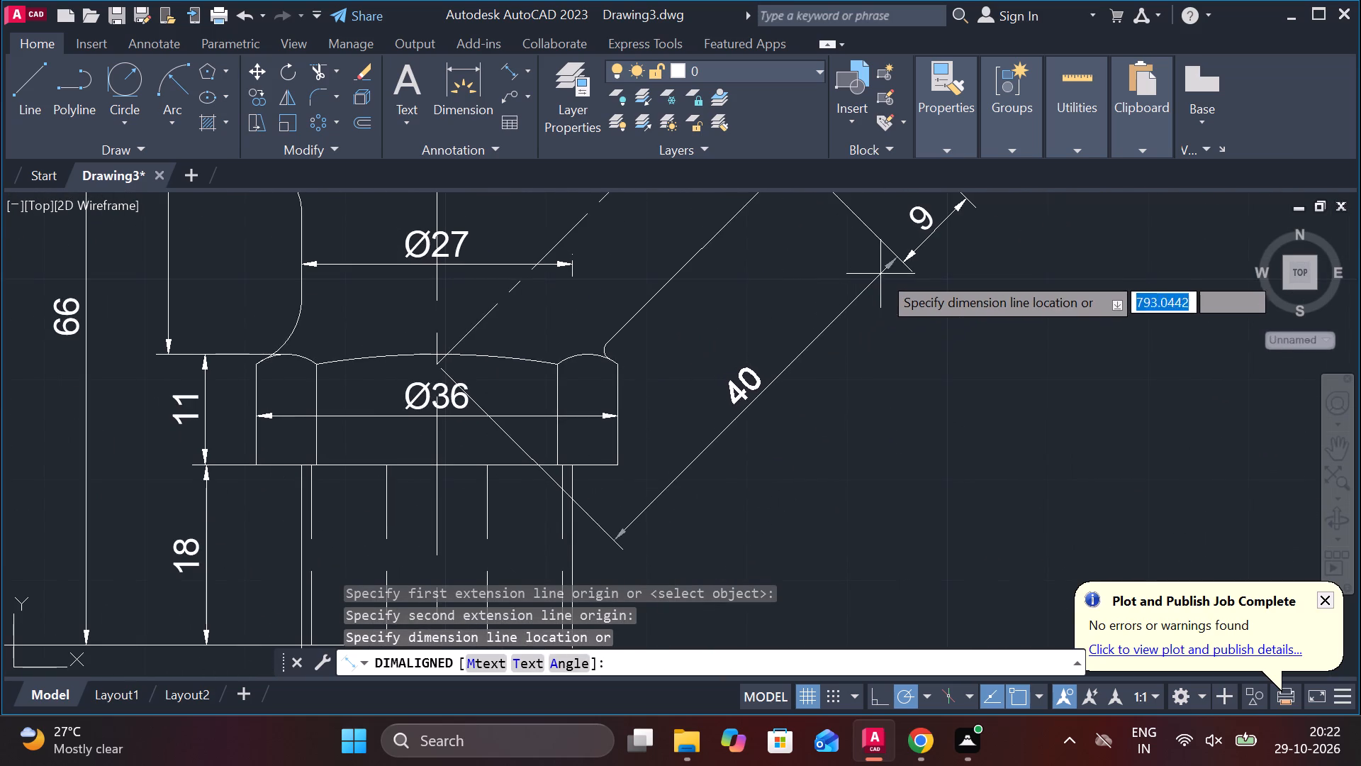
pyautogui.click(903, 271)
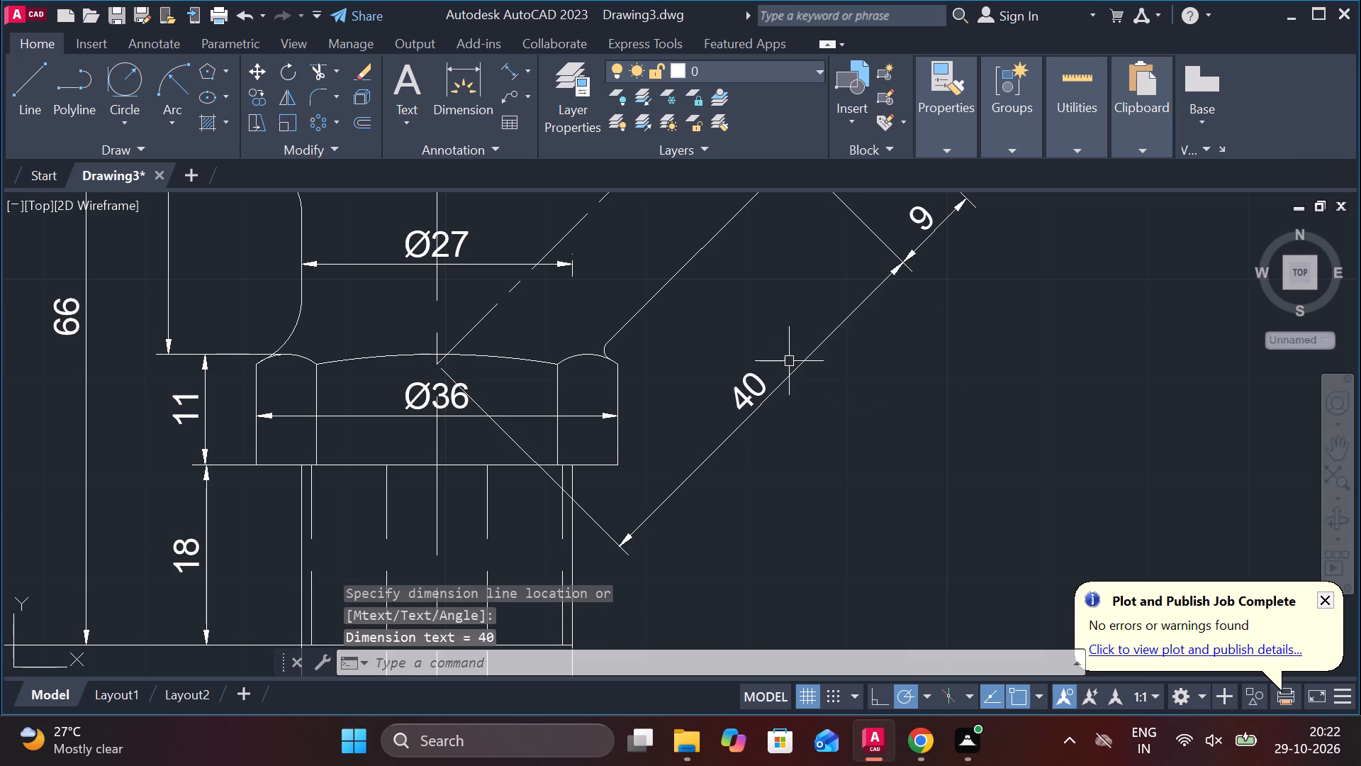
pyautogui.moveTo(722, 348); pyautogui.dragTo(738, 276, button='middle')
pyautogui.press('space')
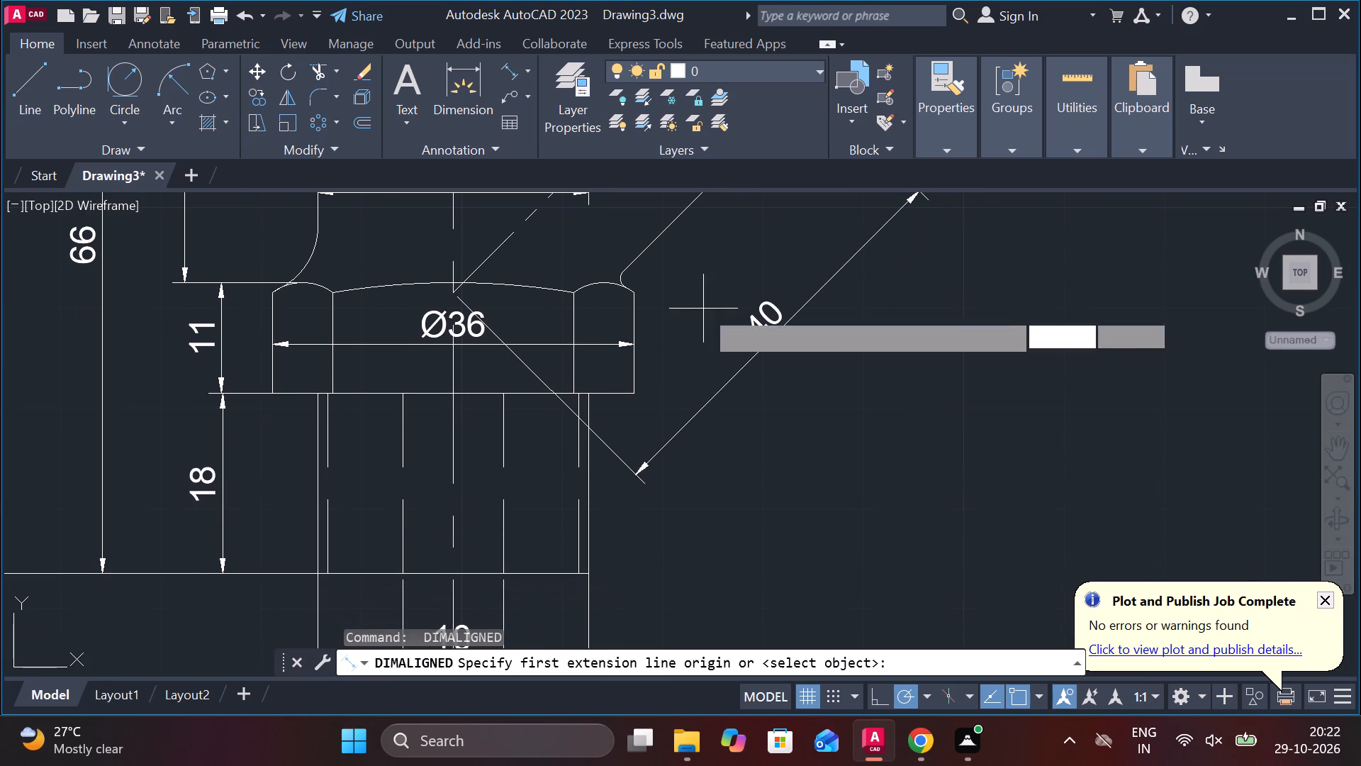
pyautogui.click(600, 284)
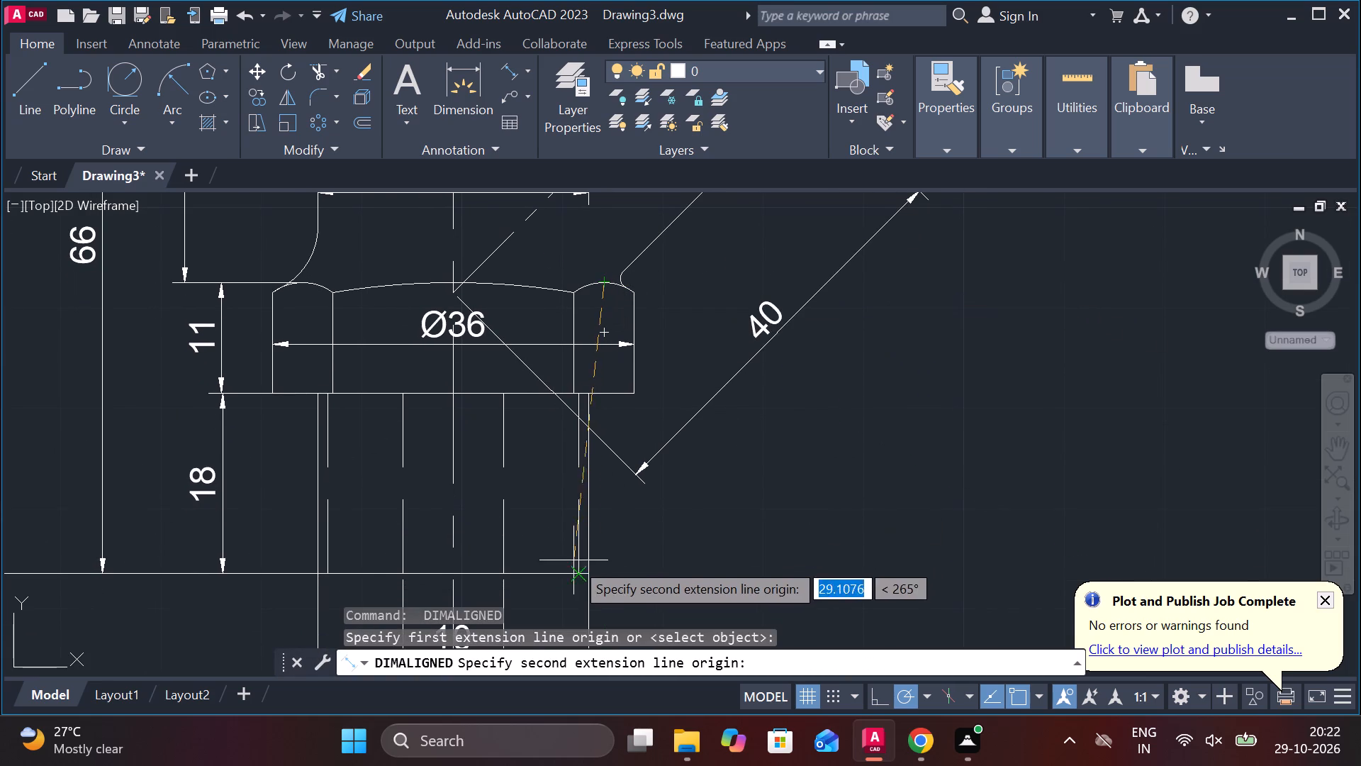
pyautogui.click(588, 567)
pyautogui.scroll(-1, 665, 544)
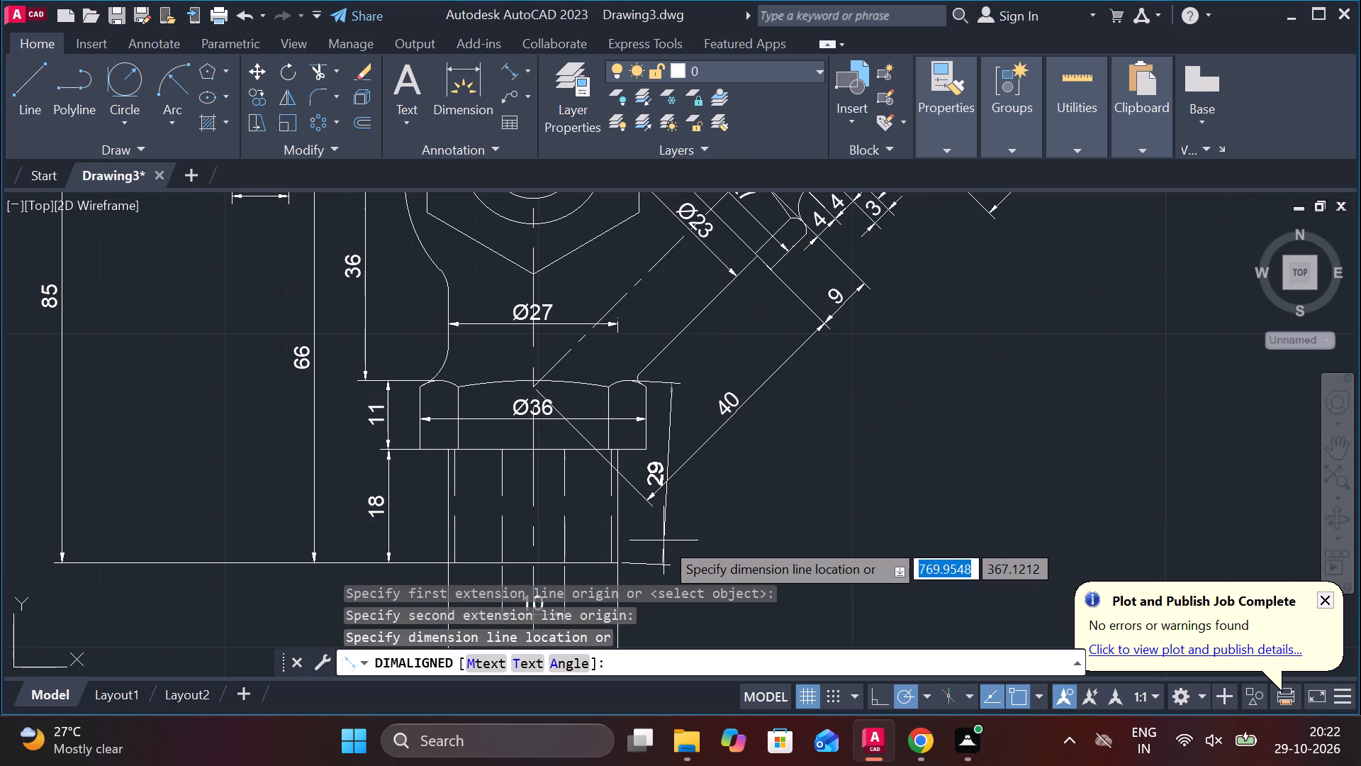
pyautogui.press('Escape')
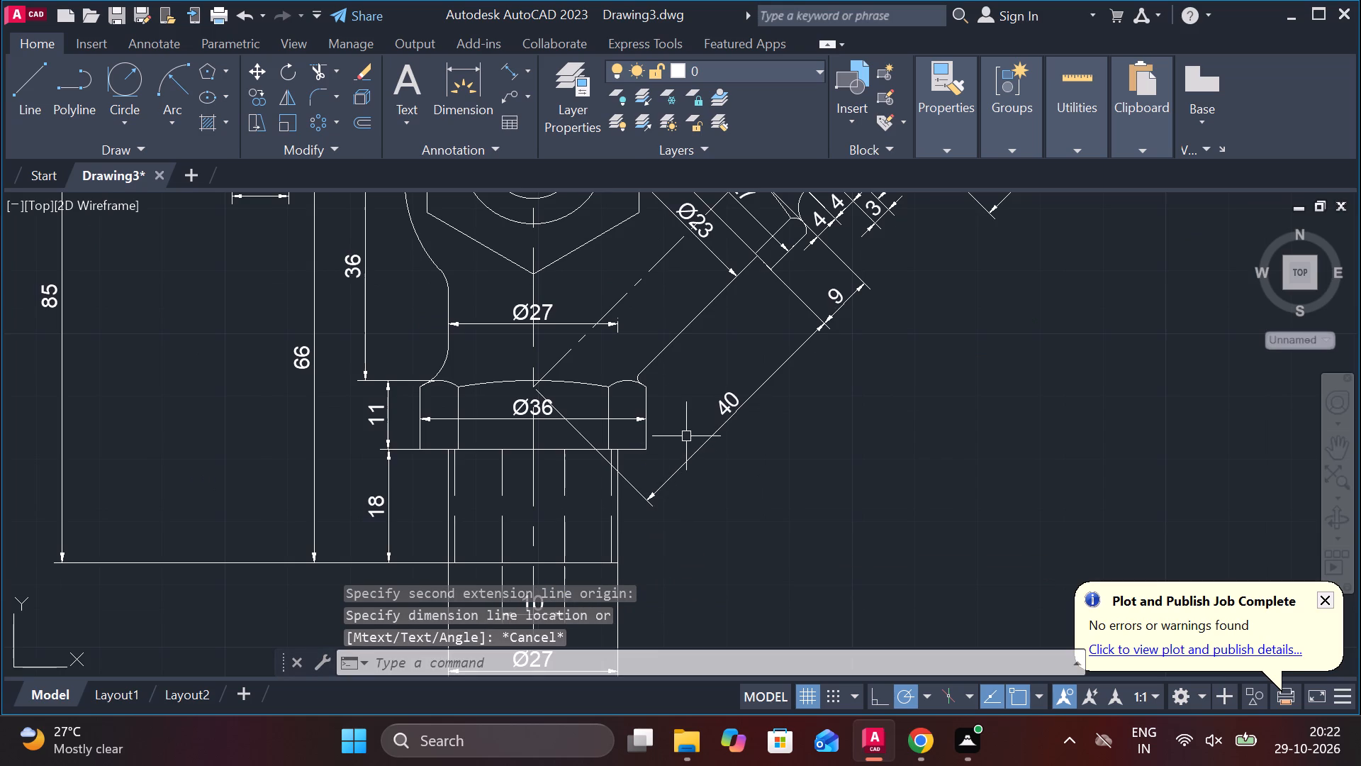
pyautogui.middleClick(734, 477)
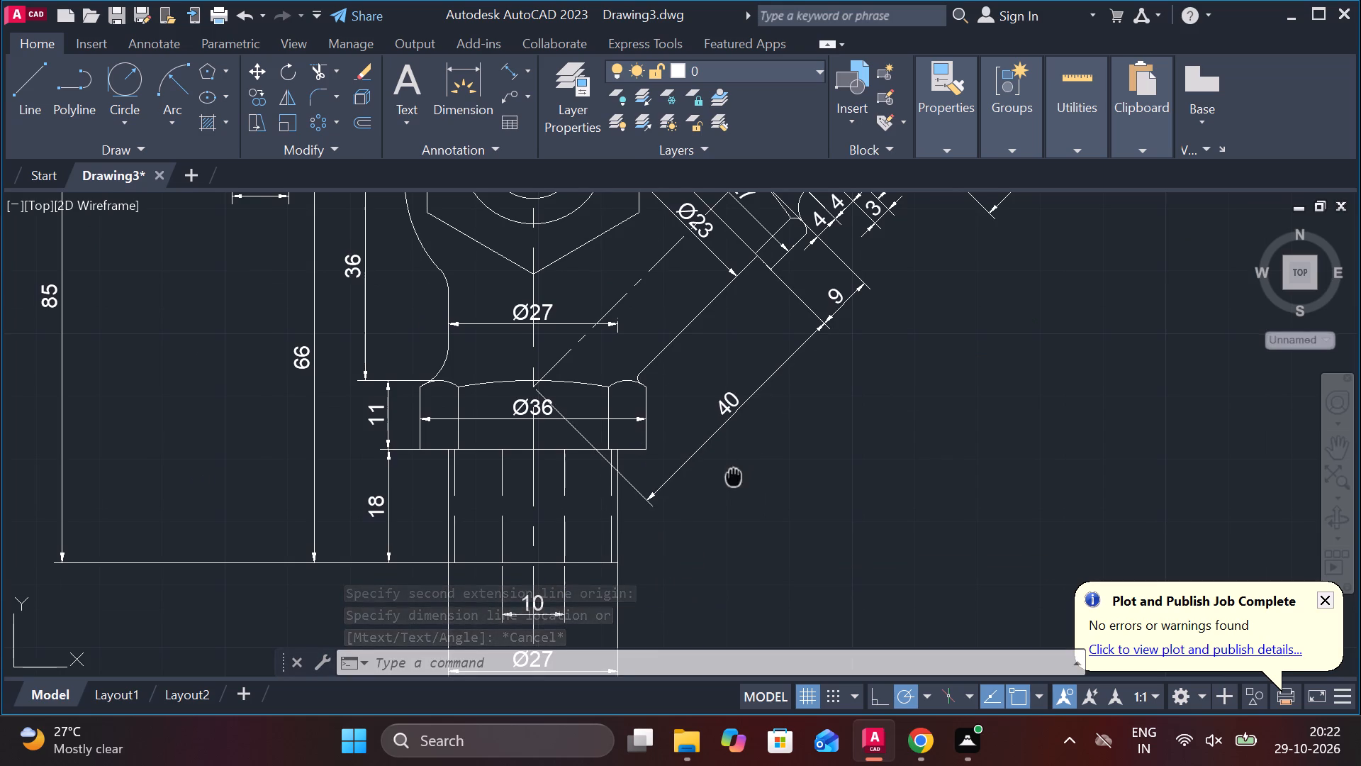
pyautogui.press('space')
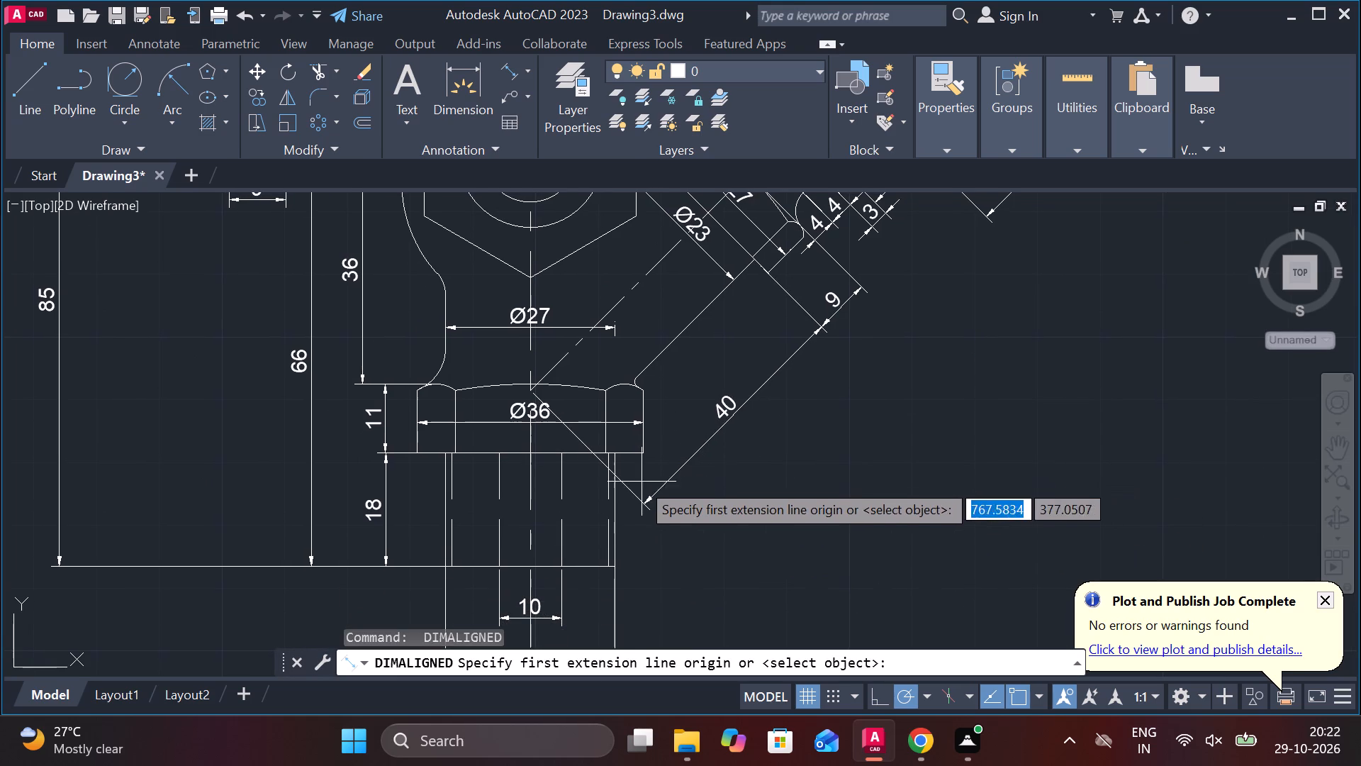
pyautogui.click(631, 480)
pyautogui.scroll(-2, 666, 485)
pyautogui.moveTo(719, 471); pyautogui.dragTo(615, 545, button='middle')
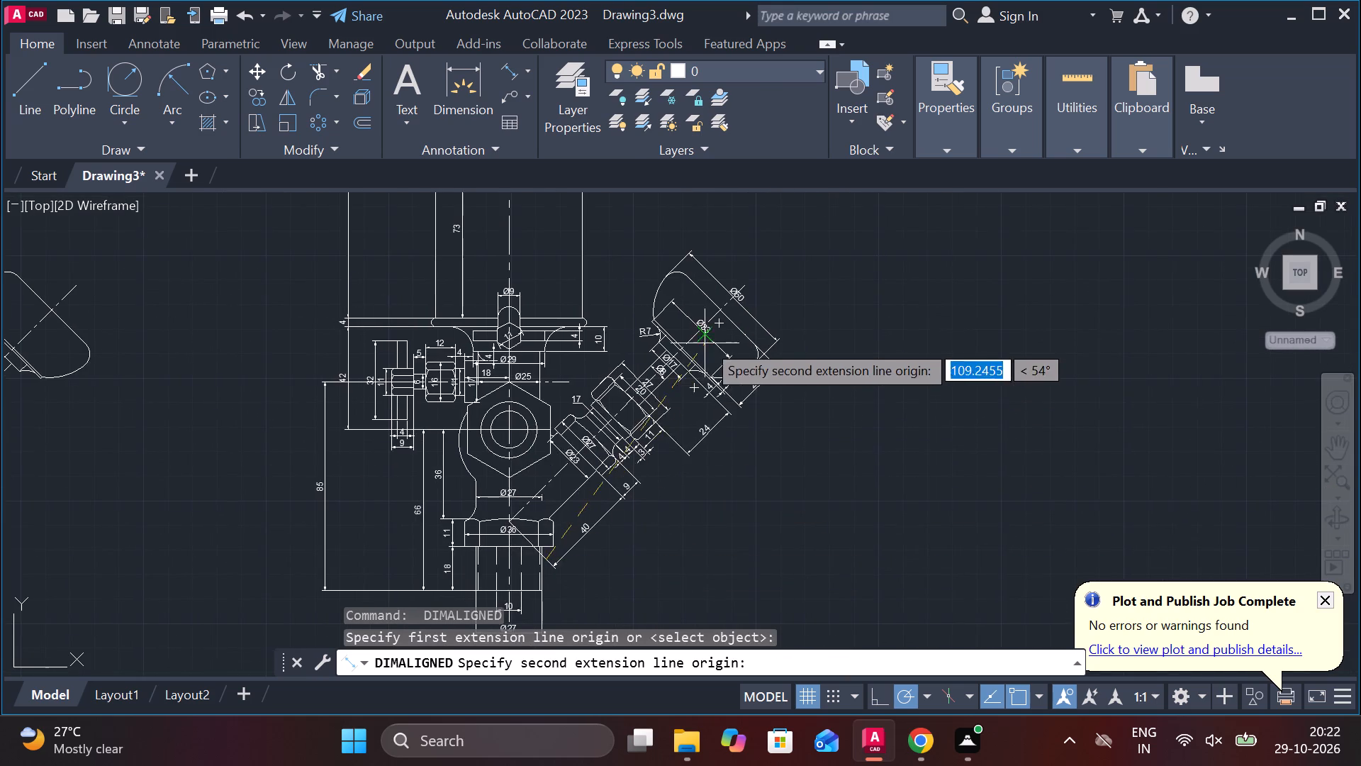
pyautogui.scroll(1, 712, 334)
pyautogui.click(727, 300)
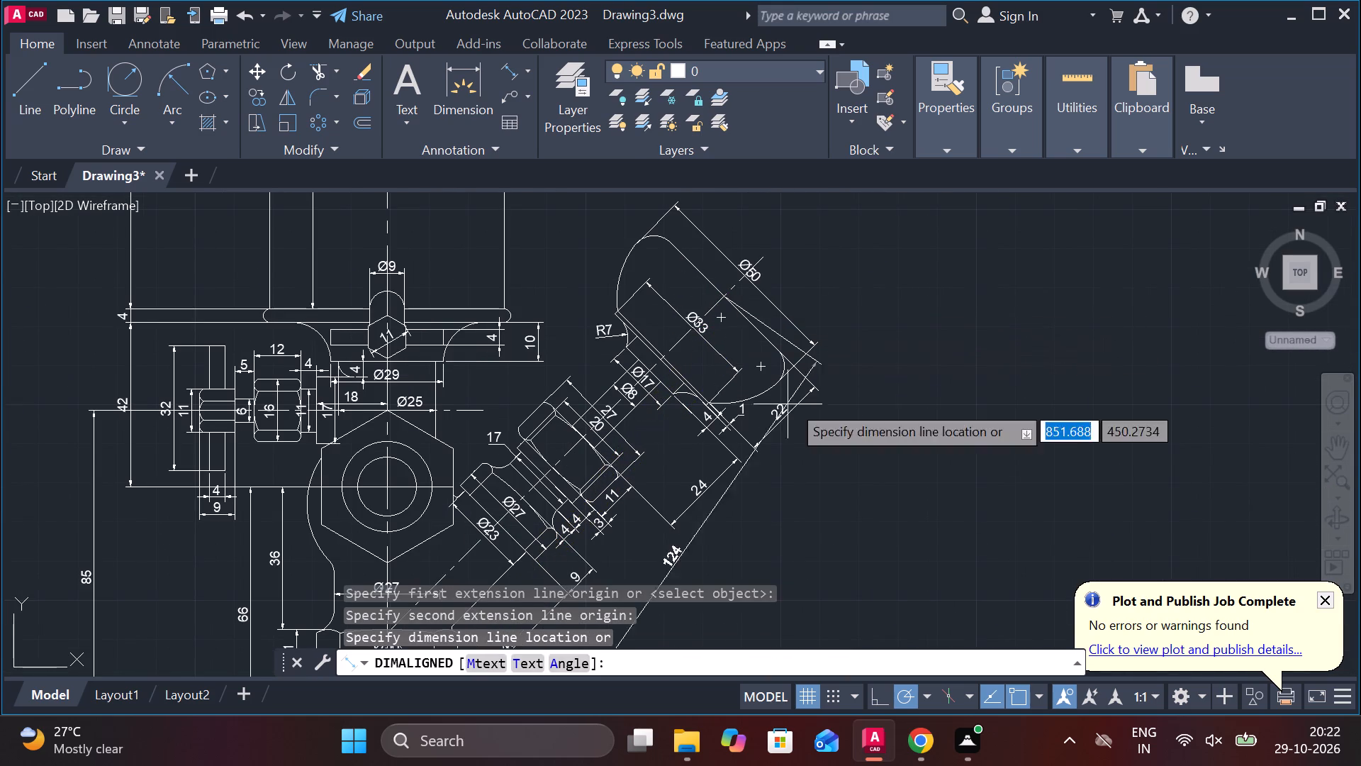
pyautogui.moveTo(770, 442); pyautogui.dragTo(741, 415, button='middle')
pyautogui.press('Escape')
# Add an overall aligned dimension from the angled knob's outer face to the axis intersection at the lower nut, placed outside the other branch dimensions.
pyautogui.press('space')
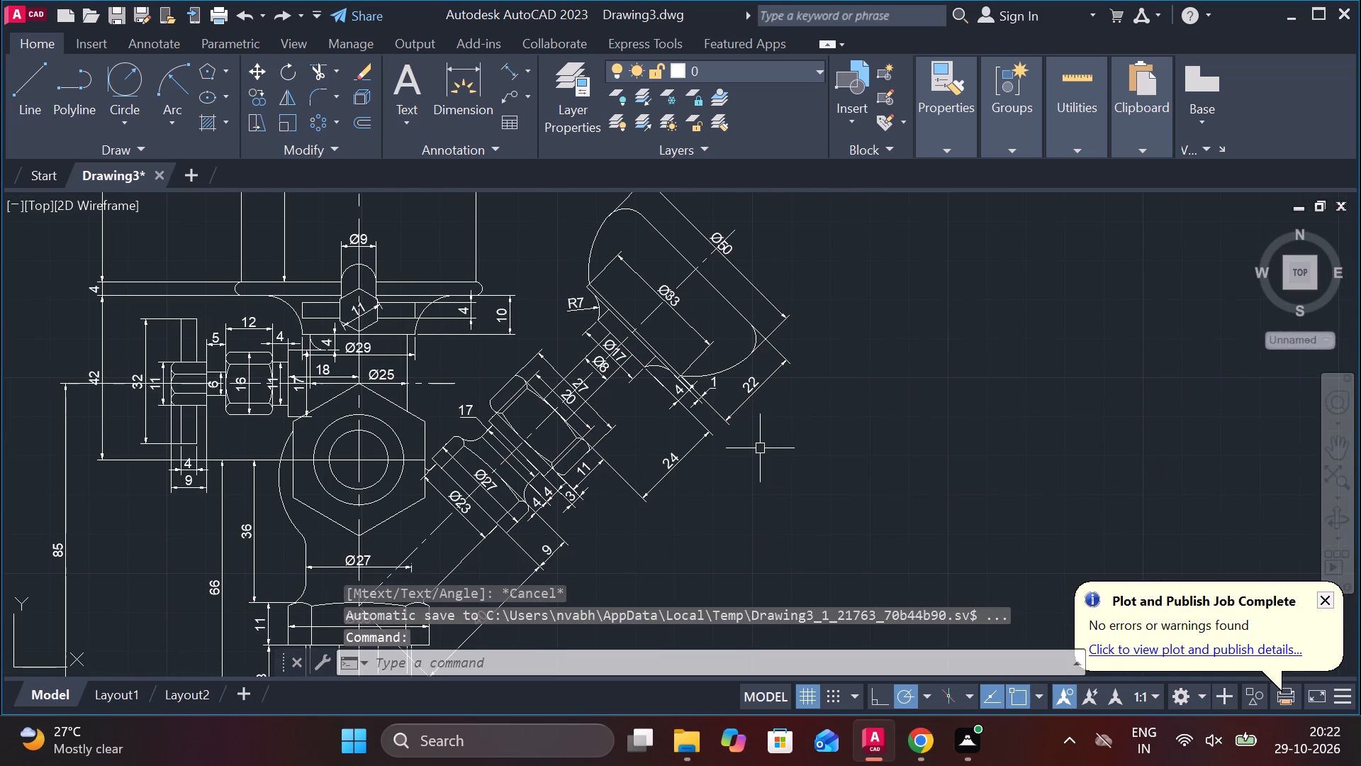
pyautogui.click(697, 272)
pyautogui.scroll(-1, 728, 307)
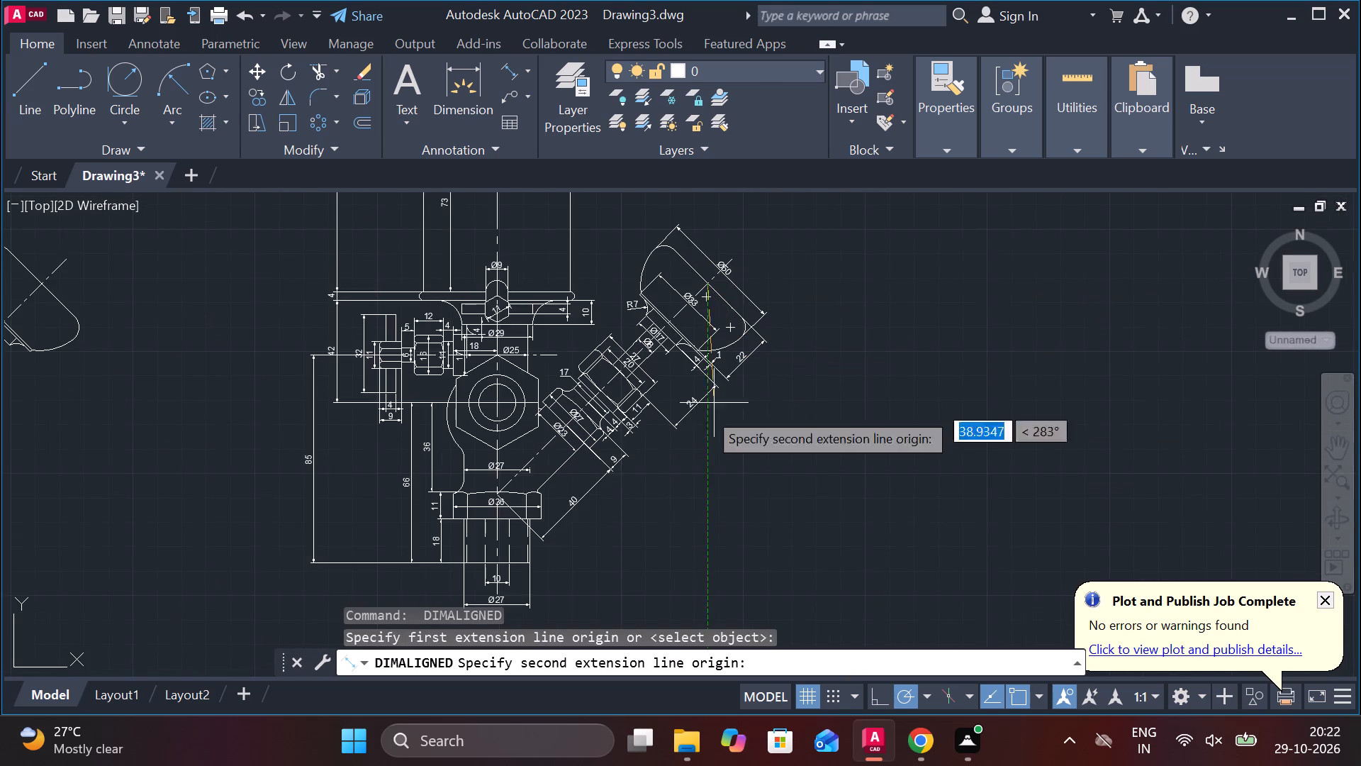
pyautogui.scroll(3, 552, 443)
pyautogui.moveTo(552, 448); pyautogui.dragTo(622, 308, button='middle')
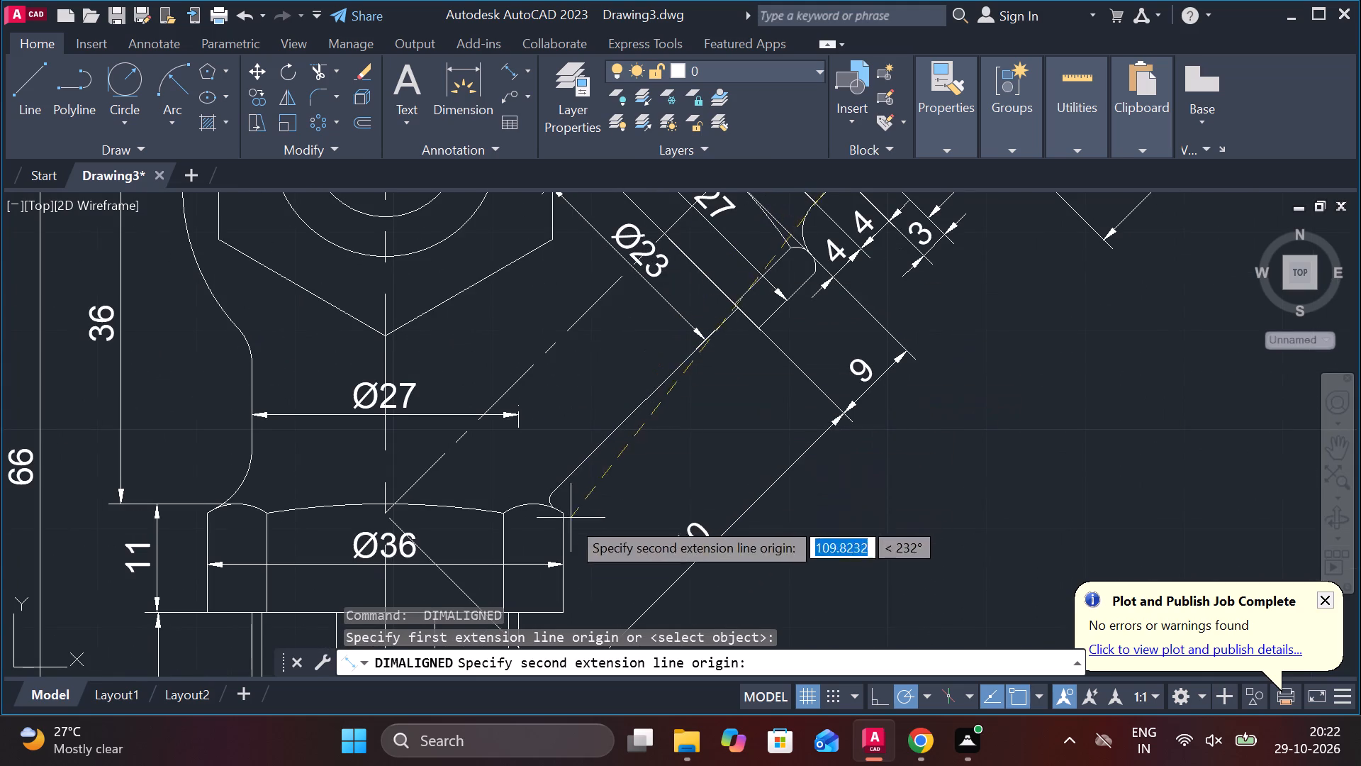
pyautogui.moveTo(555, 527); pyautogui.dragTo(584, 412, button='middle')
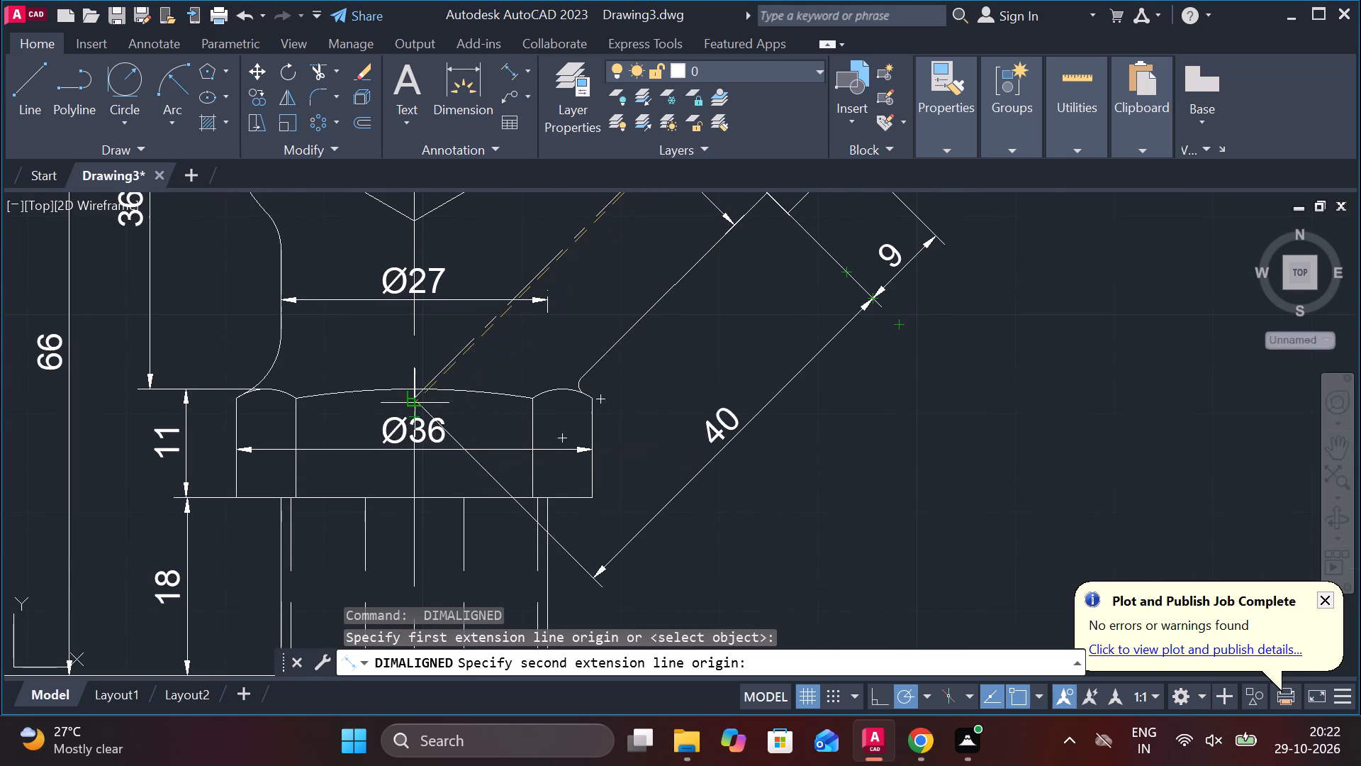
pyautogui.click(415, 399)
pyautogui.scroll(-3, 596, 426)
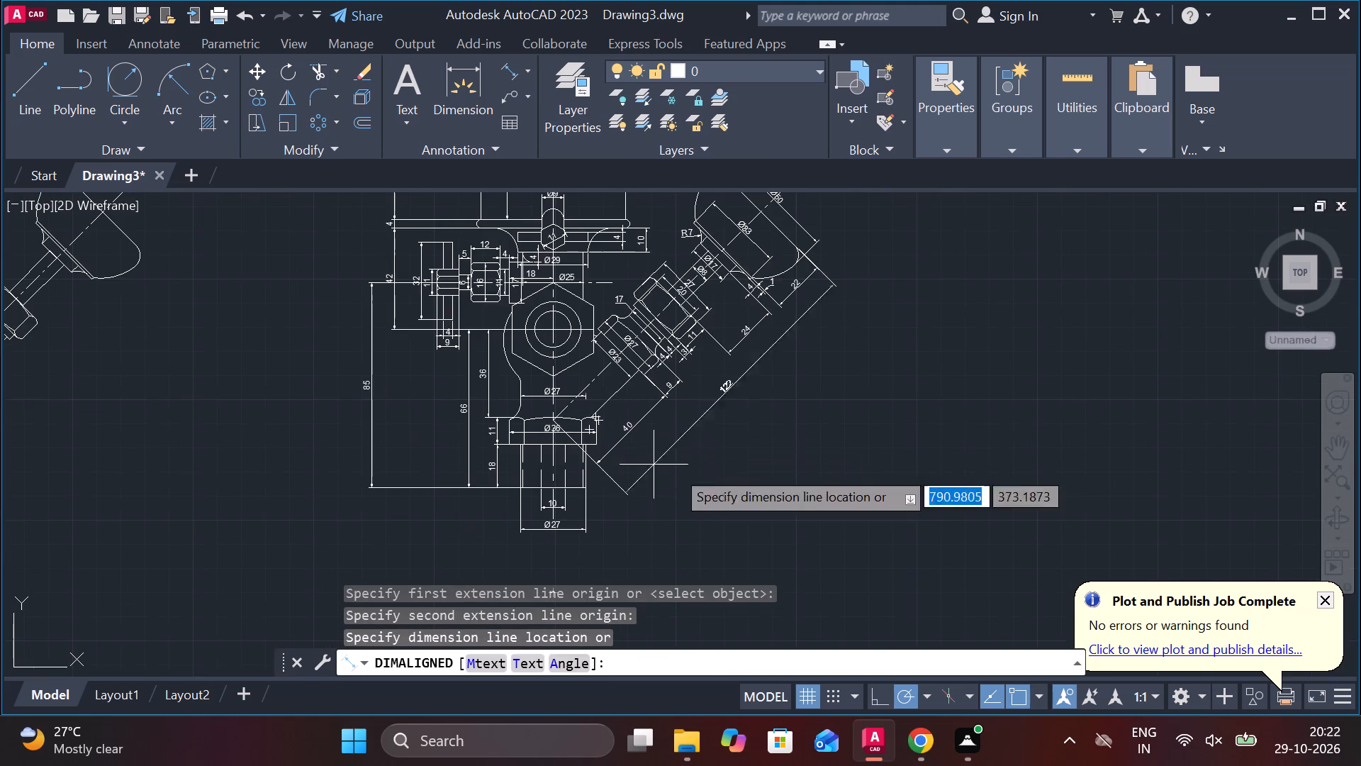
pyautogui.scroll(2, 683, 433)
pyautogui.click(683, 433)
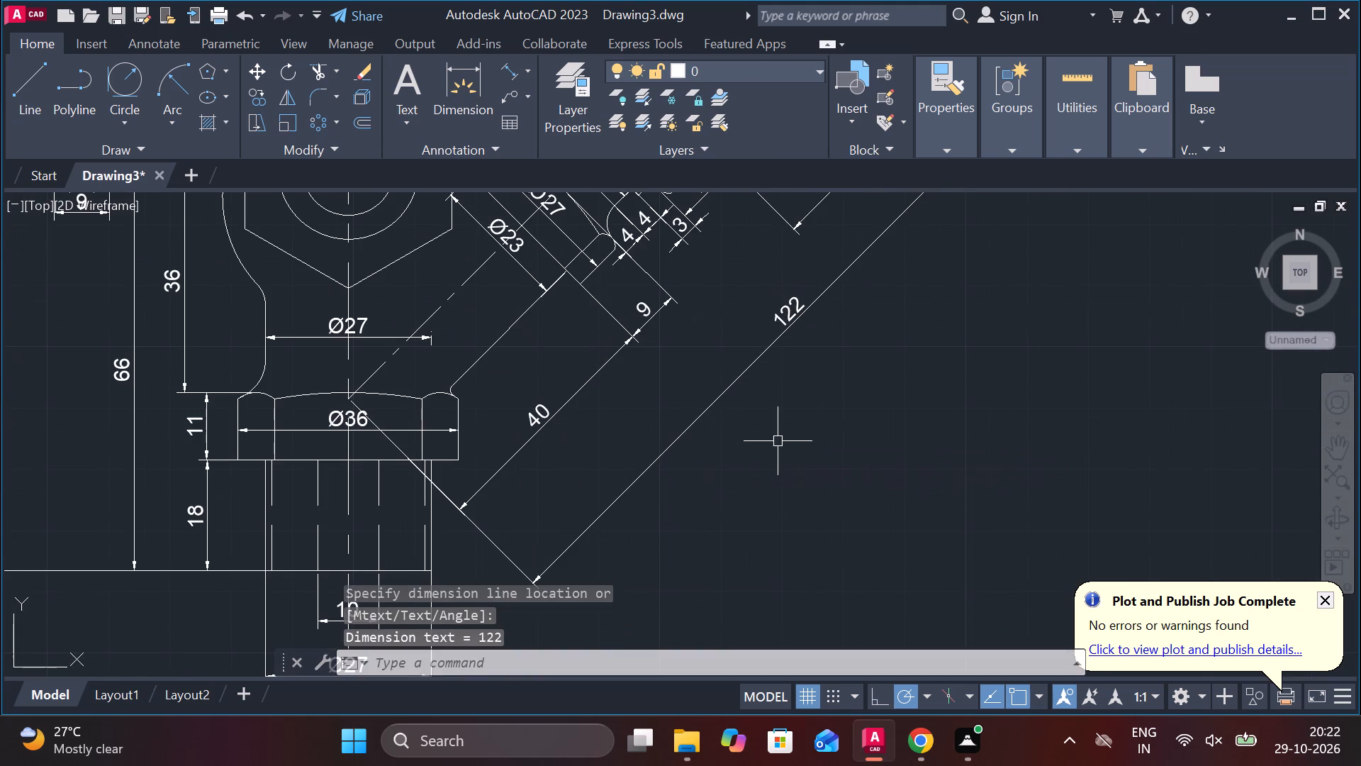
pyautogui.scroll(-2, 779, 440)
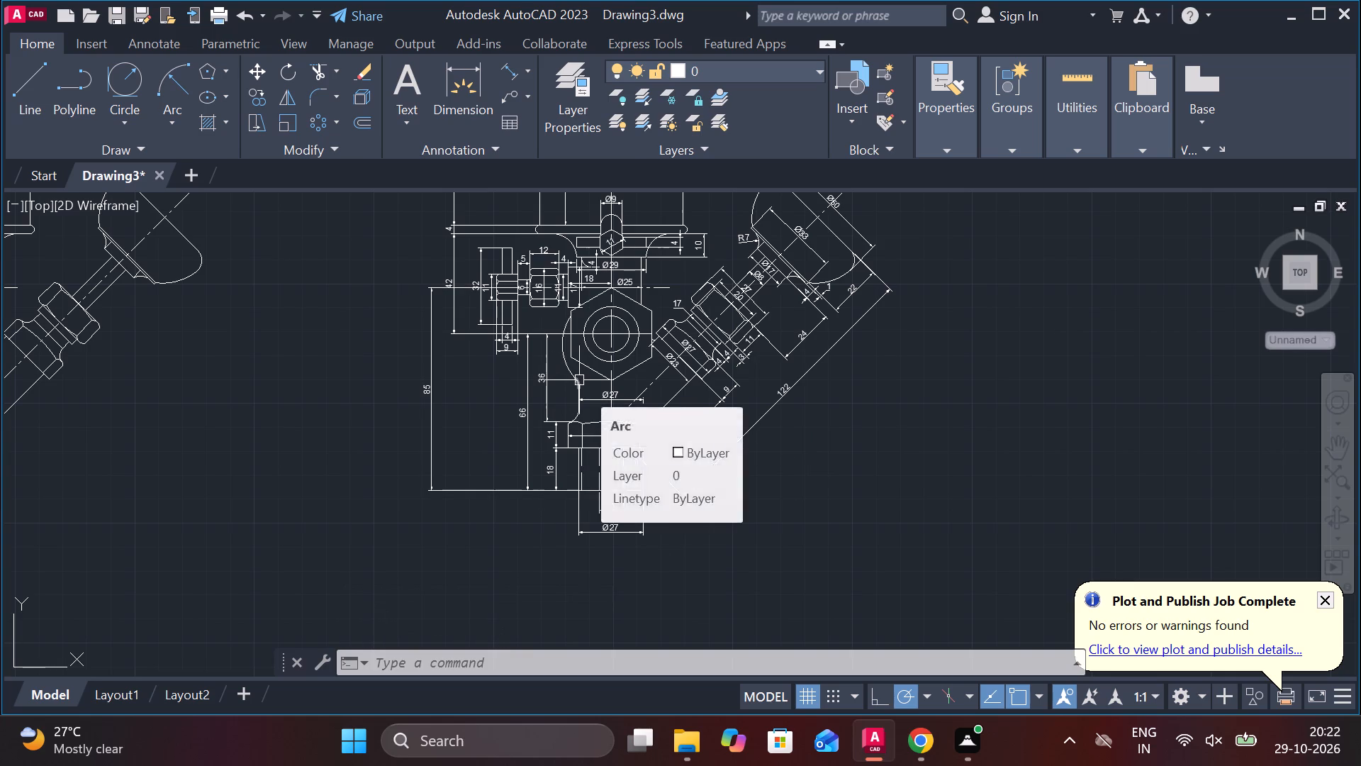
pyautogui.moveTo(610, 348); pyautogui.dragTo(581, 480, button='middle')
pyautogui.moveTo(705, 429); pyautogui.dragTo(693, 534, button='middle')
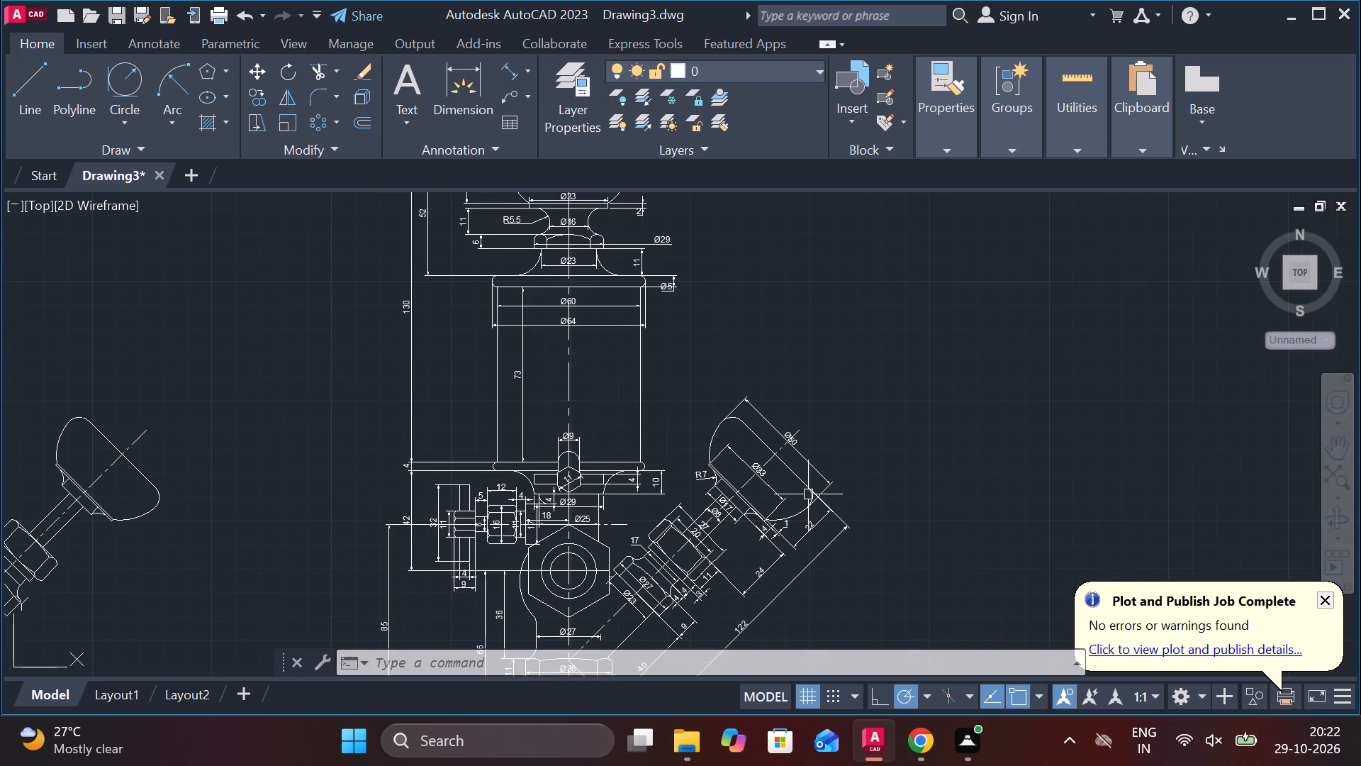
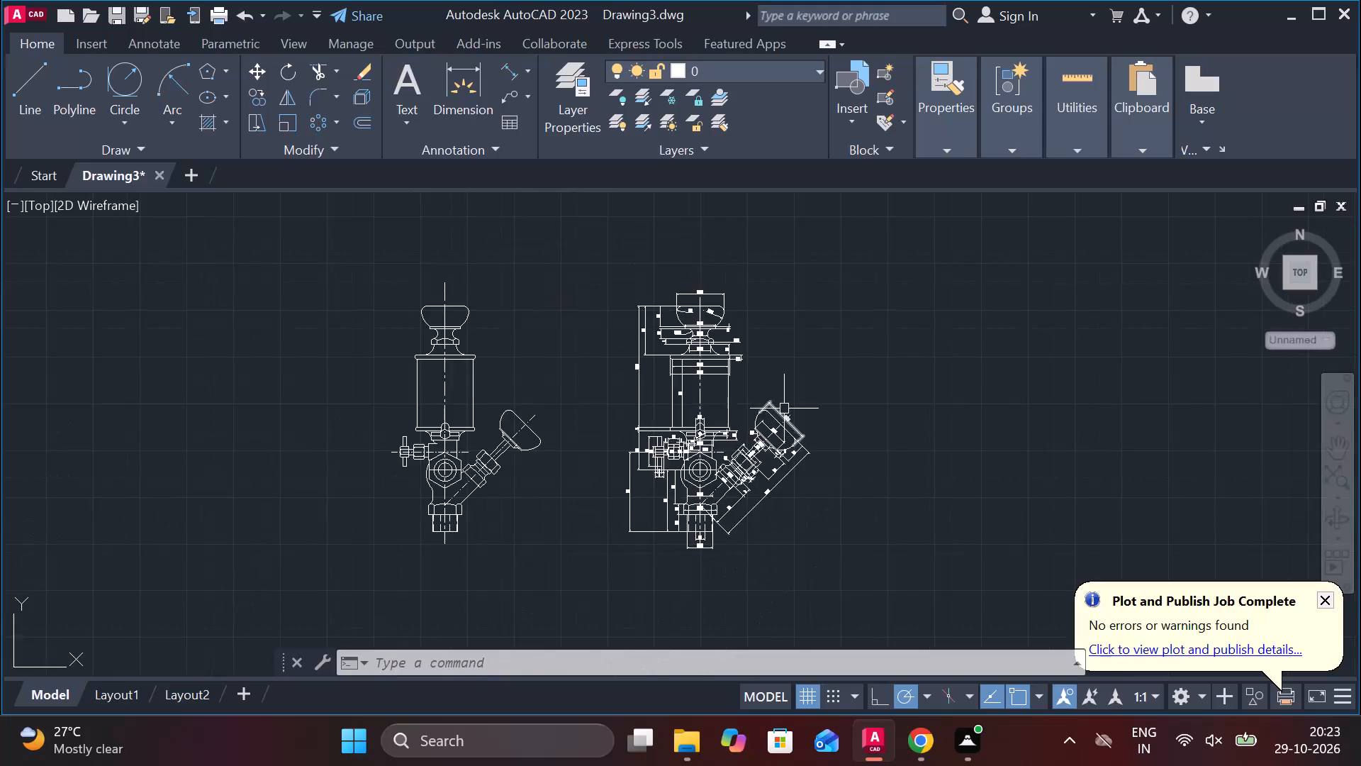
# Examine the dimensioned lubricator view, including the angled handle, the side valve and the main cylinder.
pyautogui.scroll(2, 747, 384)
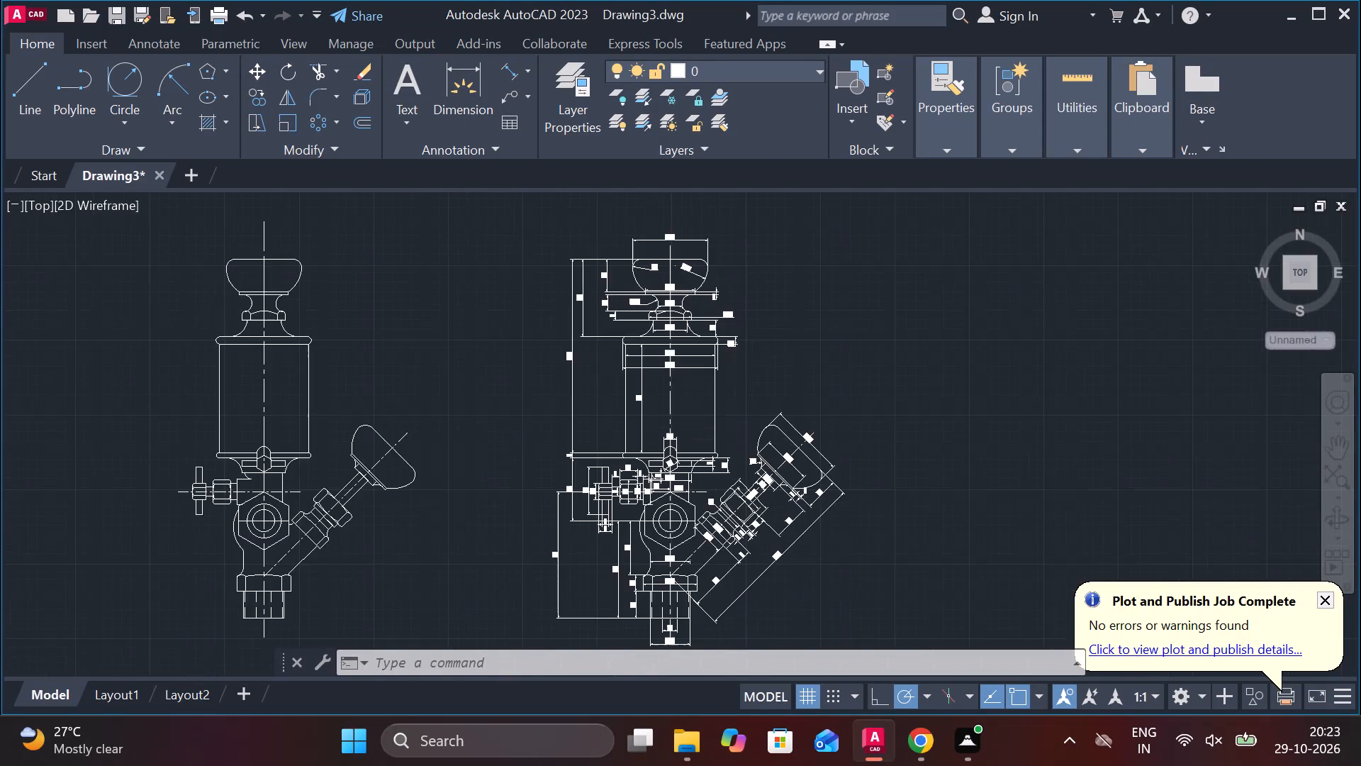
pyautogui.scroll(-1, 769, 386)
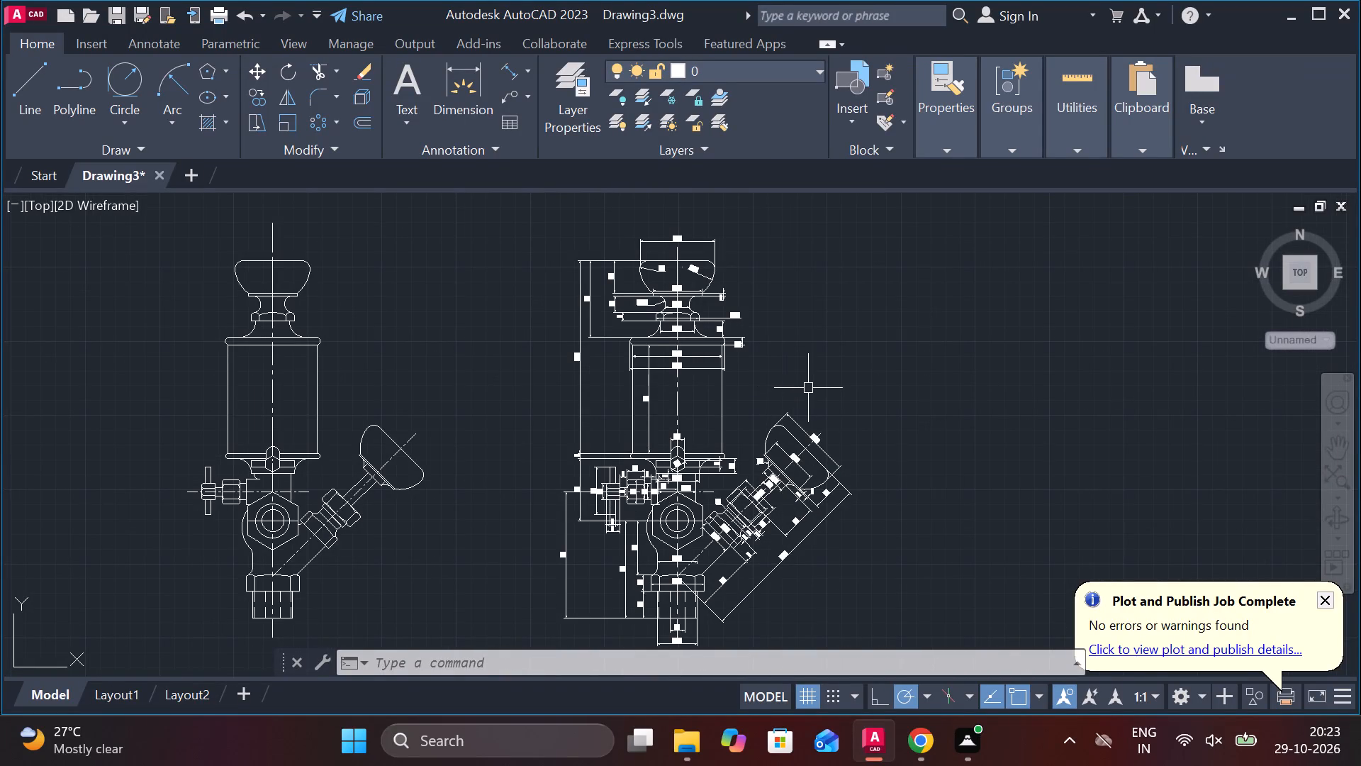
pyautogui.moveTo(808, 388); pyautogui.dragTo(842, 370, button='middle')
pyautogui.scroll(1, 833, 357)
pyautogui.press('Escape')
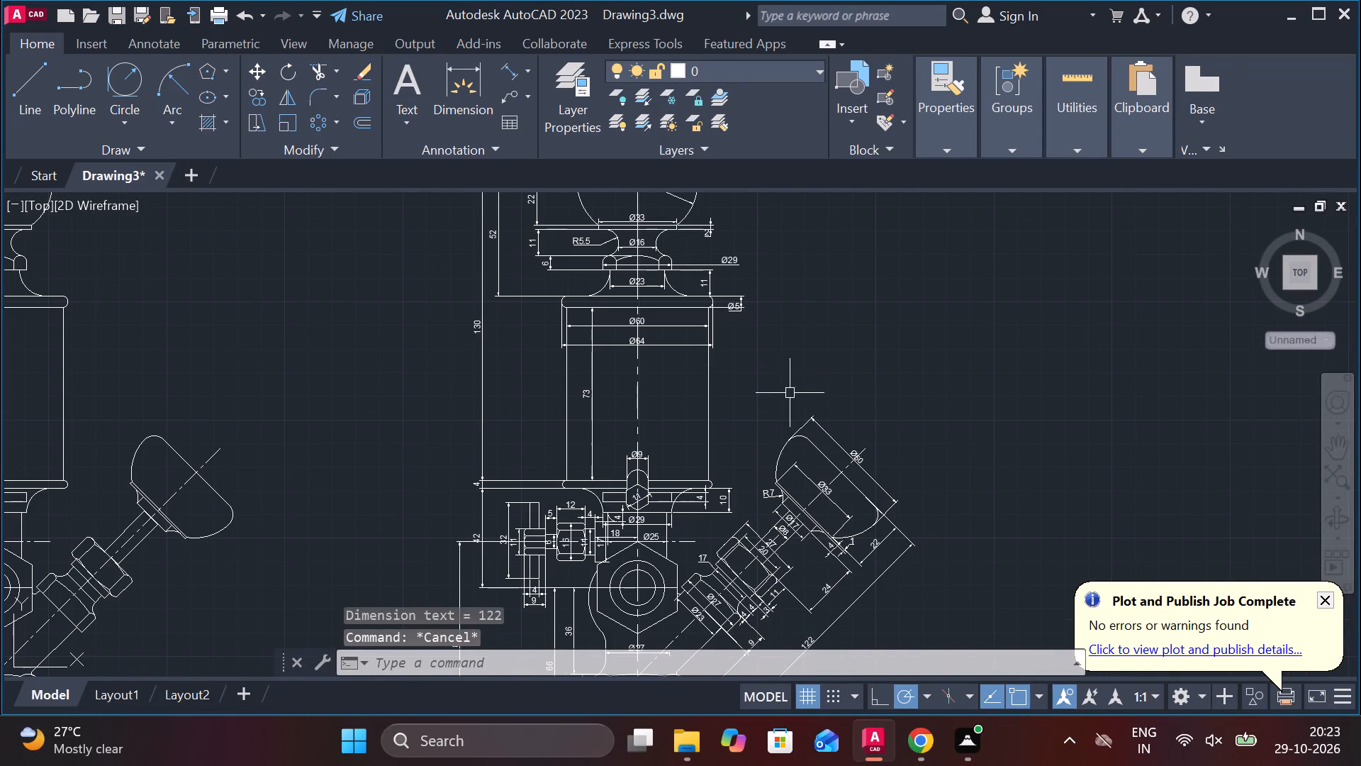
pyautogui.scroll(2, 790, 393)
pyautogui.moveTo(795, 393); pyautogui.dragTo(1022, 255, button='middle')
pyautogui.moveTo(1005, 289); pyautogui.dragTo(899, 241, button='middle')
pyautogui.scroll(-1, 908, 264)
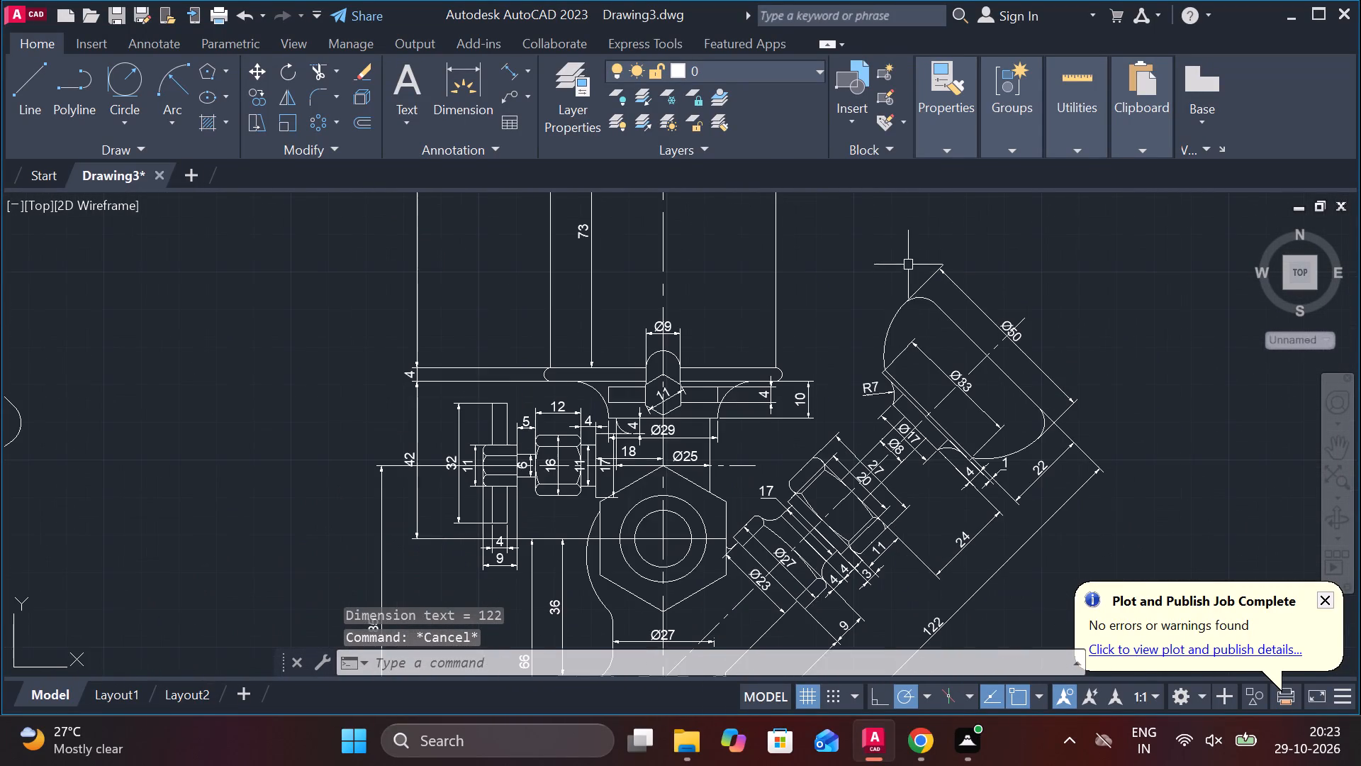
pyautogui.moveTo(878, 318); pyautogui.dragTo(730, 456, button='middle')
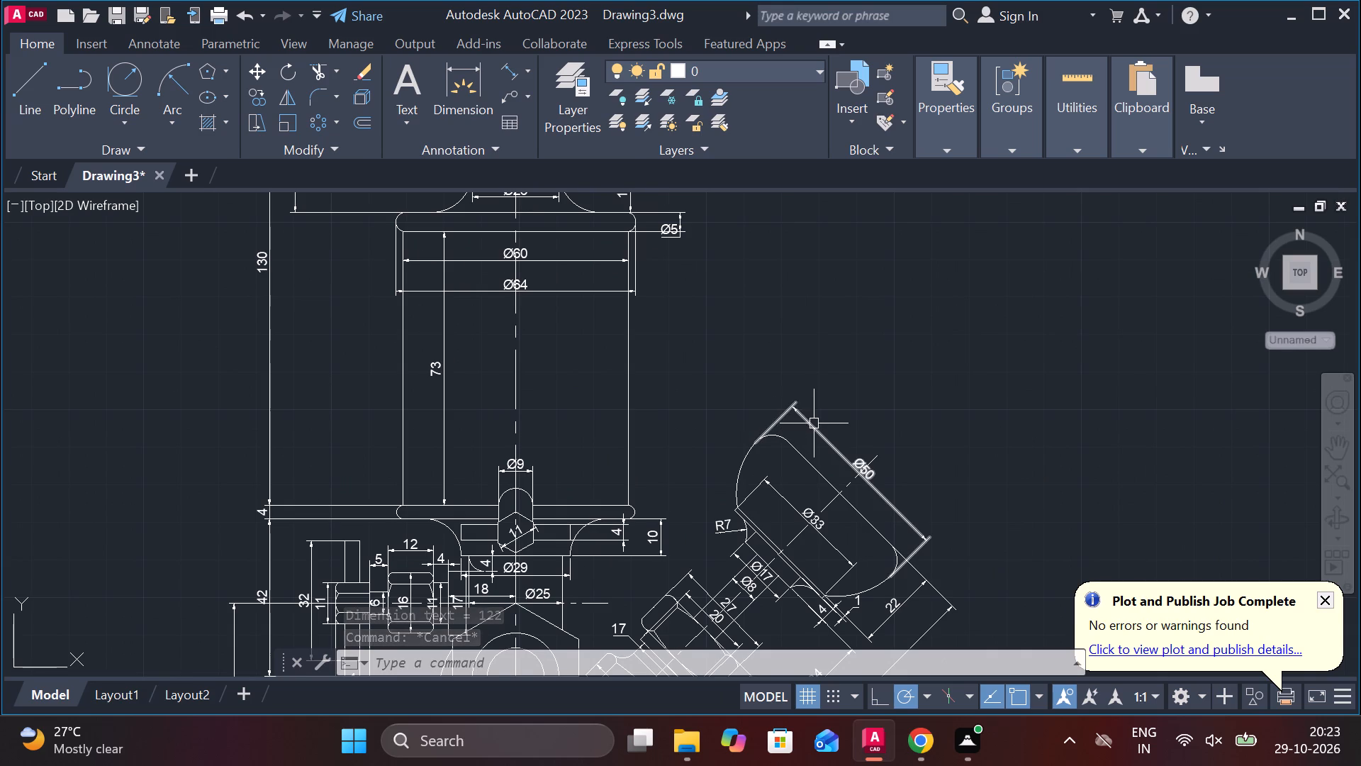
pyautogui.moveTo(834, 316); pyautogui.dragTo(753, 450, button='middle')
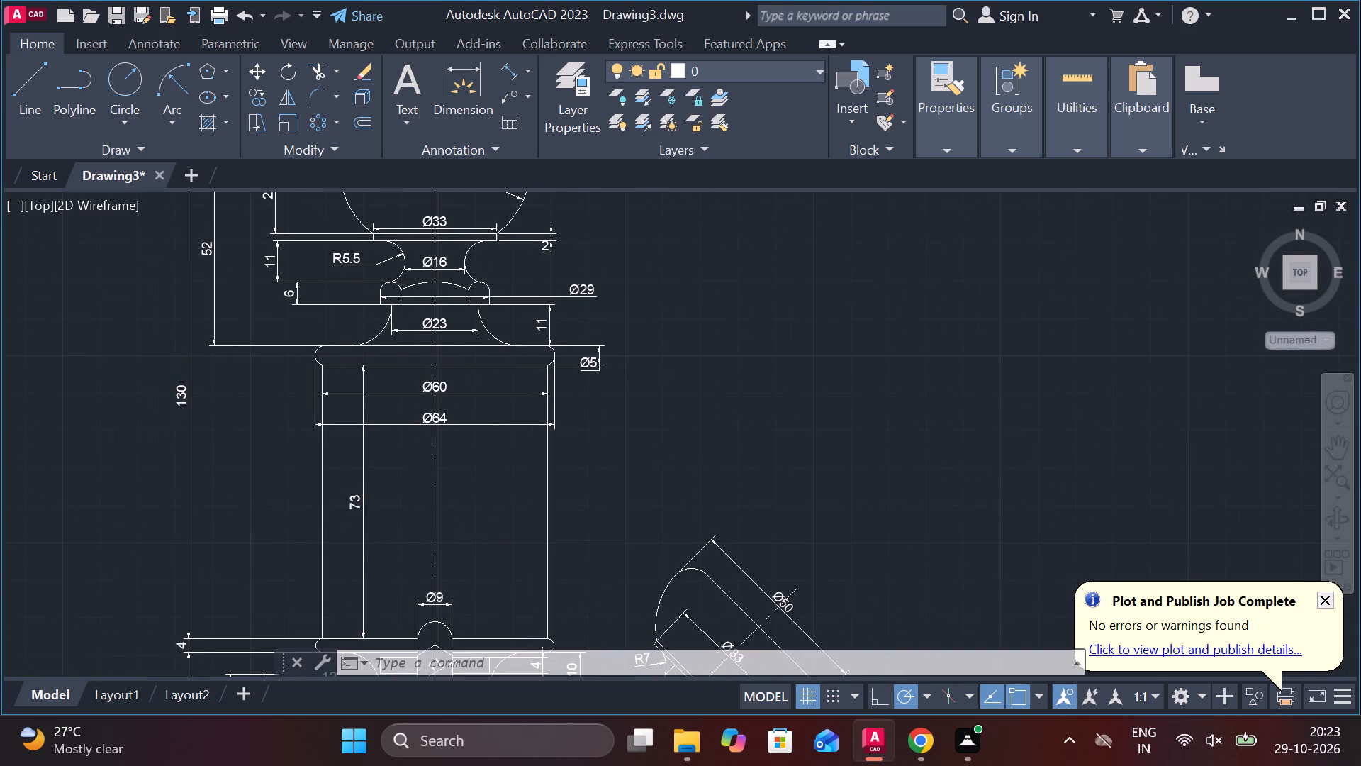
pyautogui.scroll(1, 668, 452)
pyautogui.moveTo(704, 443); pyautogui.dragTo(700, 443, button='middle')
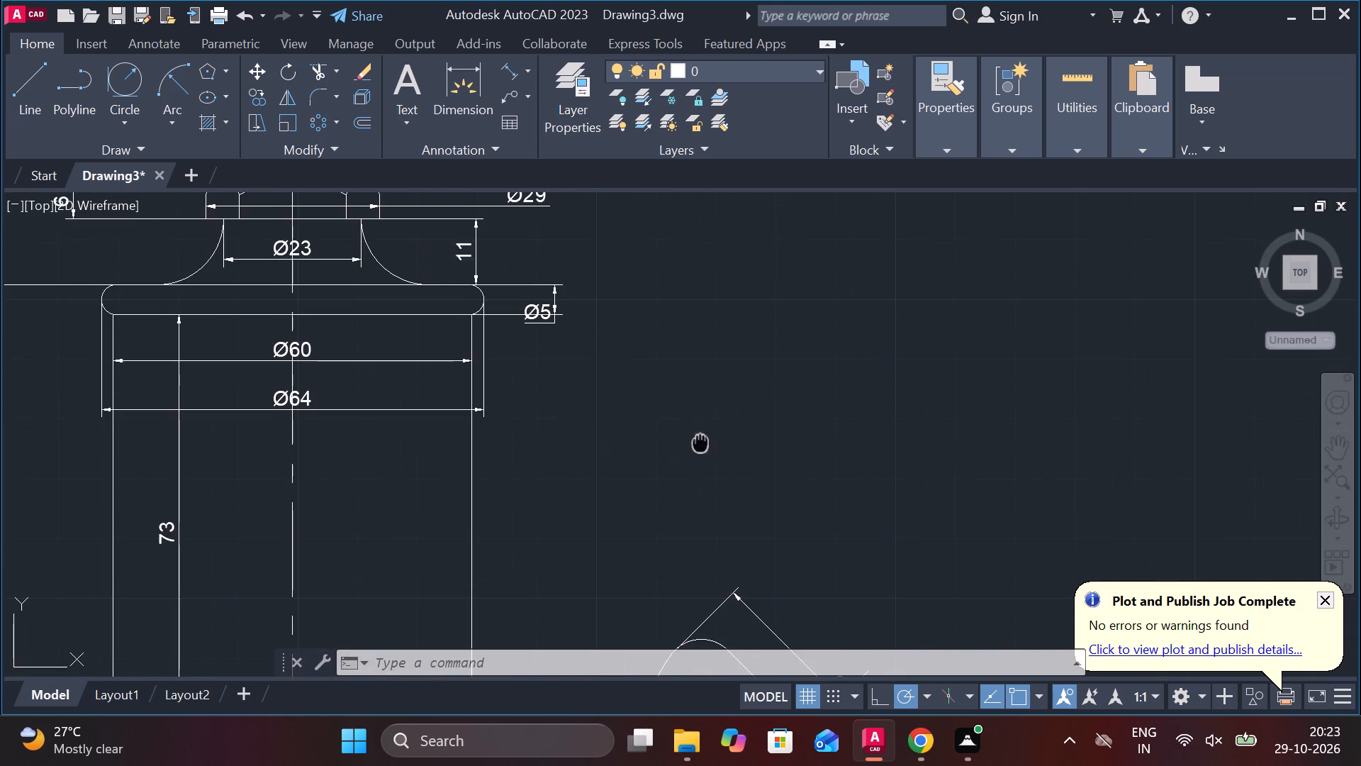
pyautogui.moveTo(700, 443); pyautogui.dragTo(509, 443, button='middle')
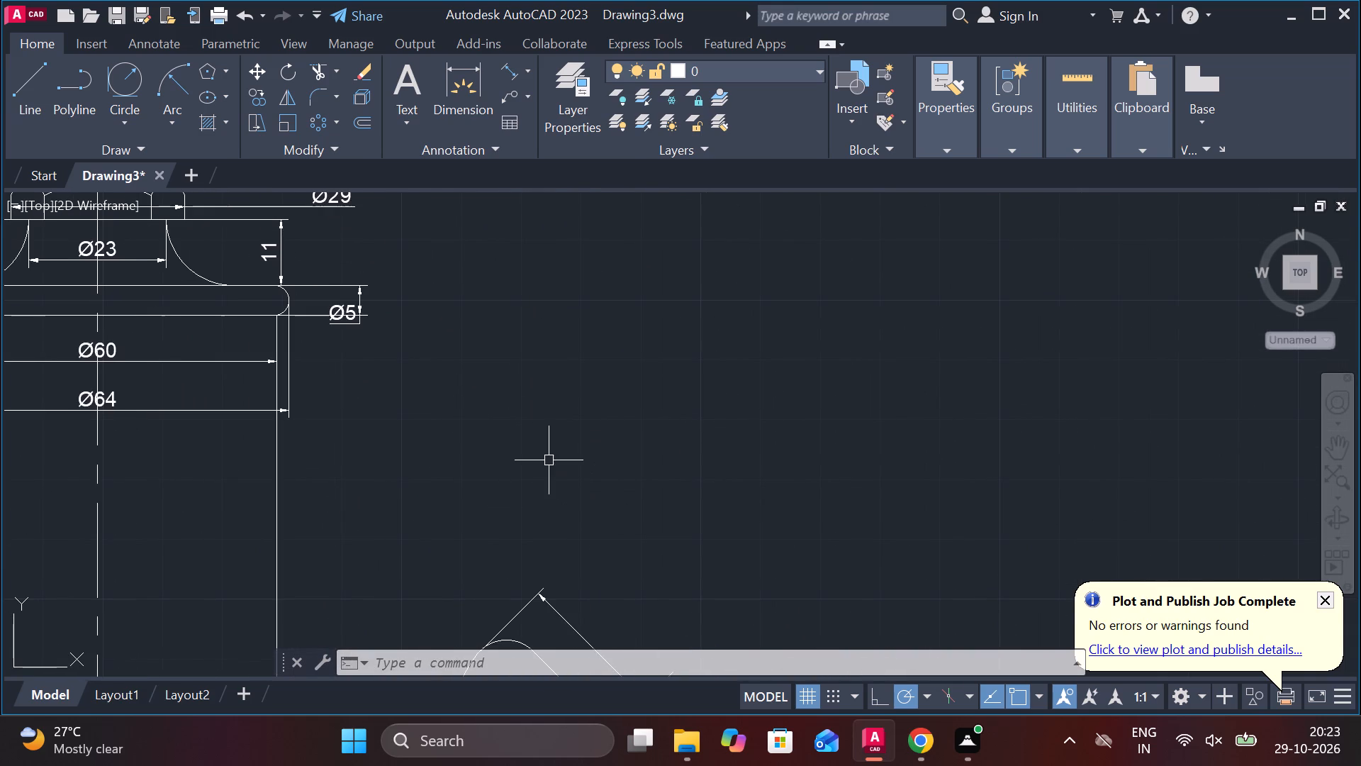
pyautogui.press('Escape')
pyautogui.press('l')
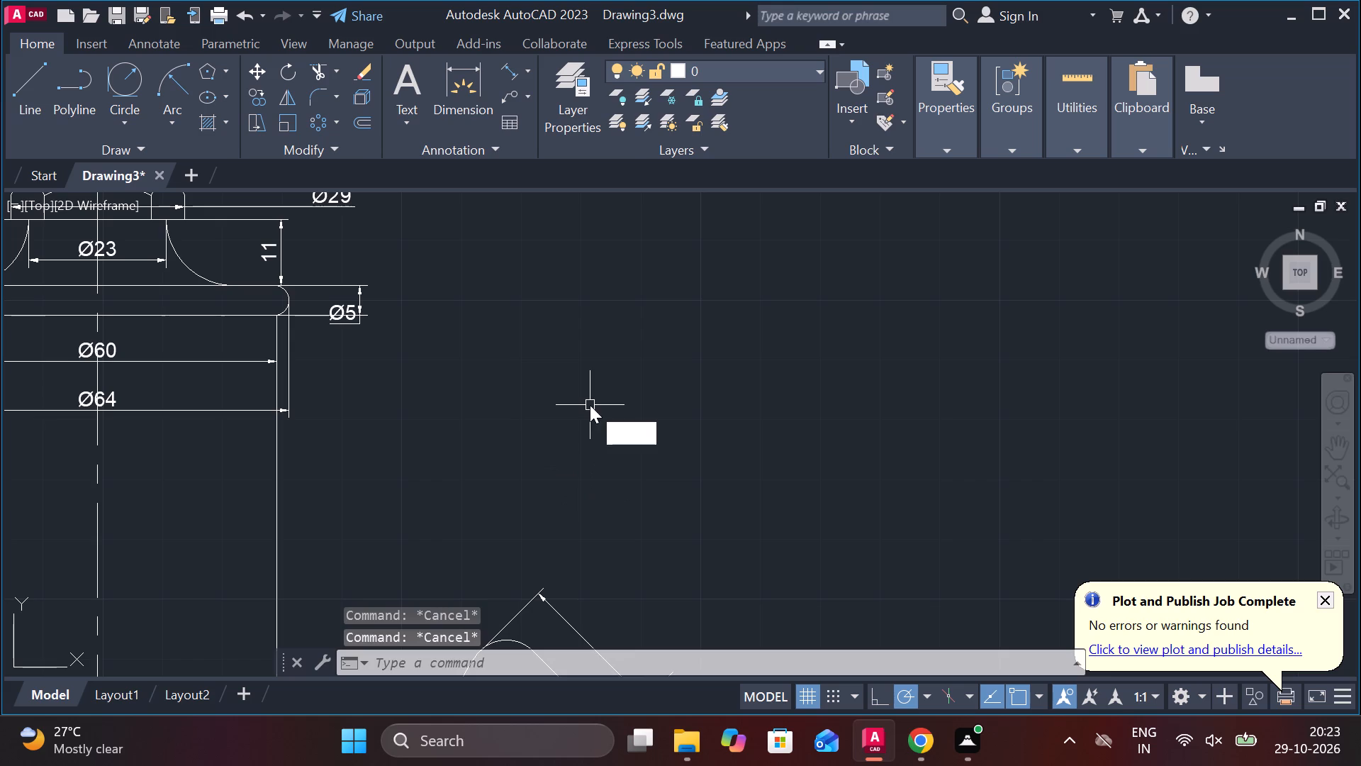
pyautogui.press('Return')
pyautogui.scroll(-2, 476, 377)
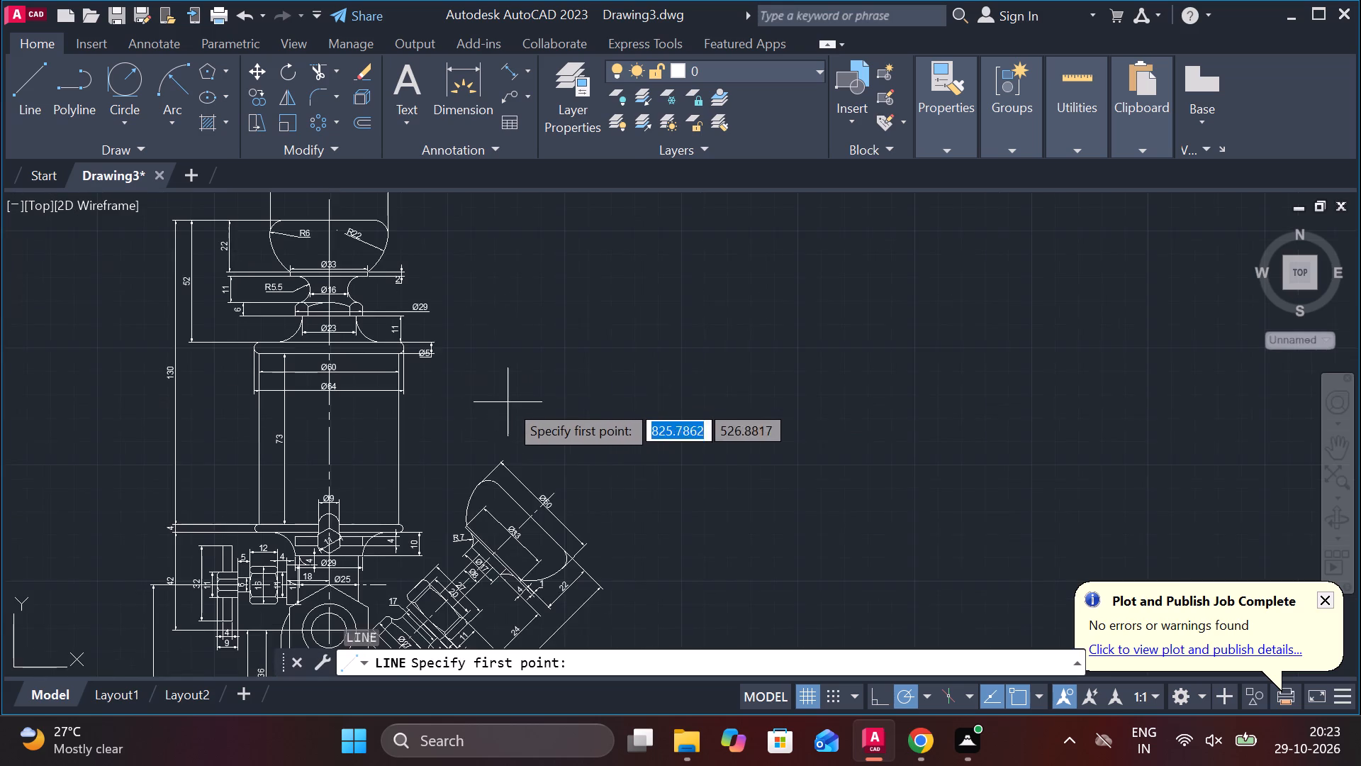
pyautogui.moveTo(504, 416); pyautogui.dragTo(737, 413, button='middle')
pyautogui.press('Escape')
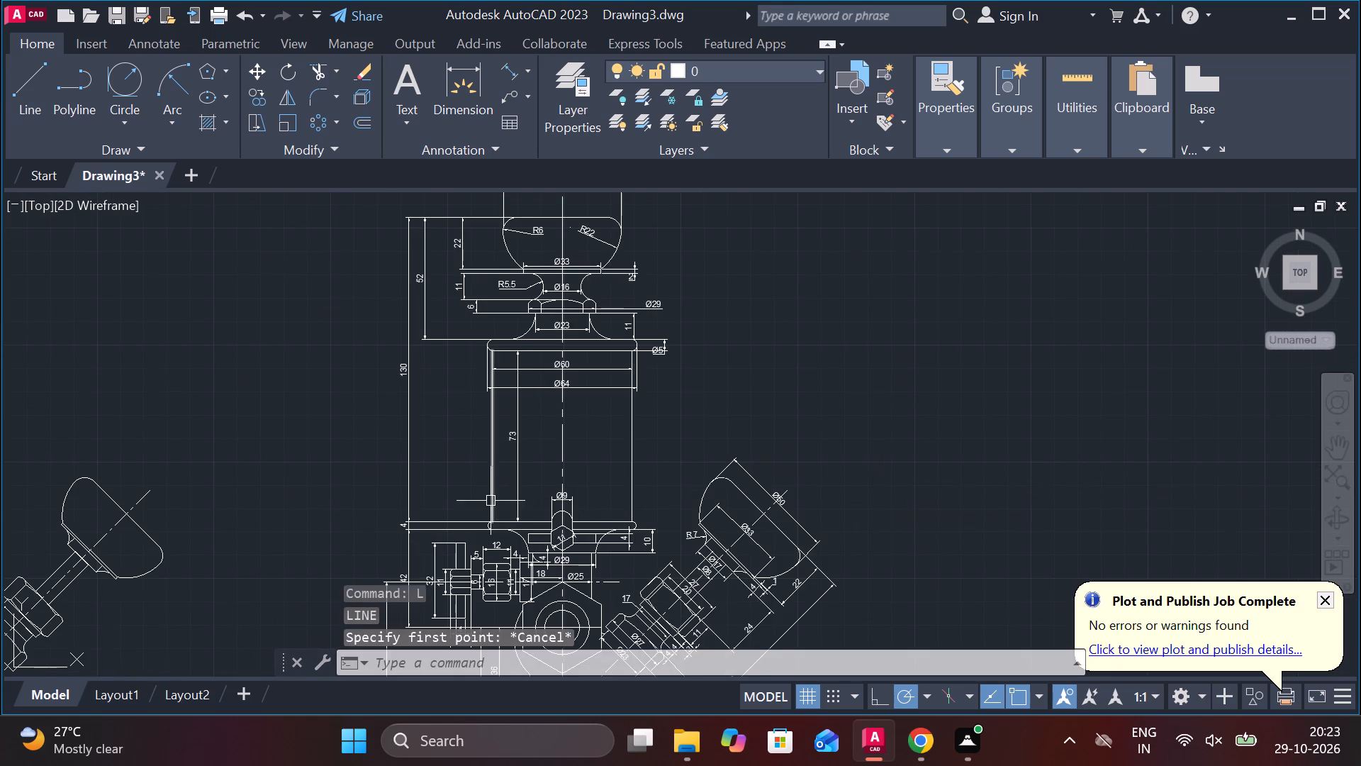
# Copy the side valve's small outer nut, with its handle bar, stem lines and centreline, from the undimensioned view to the empty space beside the dimensioned view.
pyautogui.moveTo(498, 501); pyautogui.dragTo(1009, 449, button='middle')
pyautogui.scroll(2, 320, 562)
pyautogui.scroll(1, 420, 562)
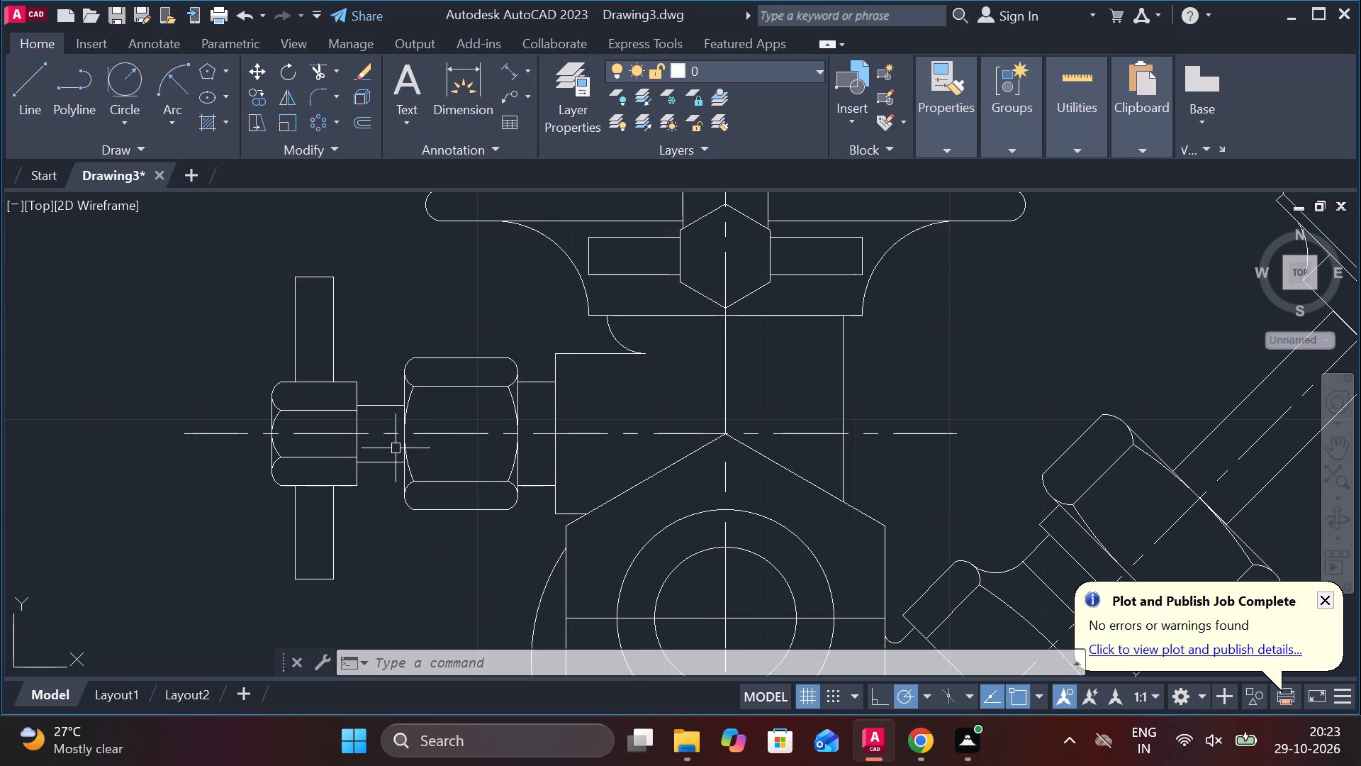
pyautogui.moveTo(420, 485); pyautogui.dragTo(512, 516, button='middle')
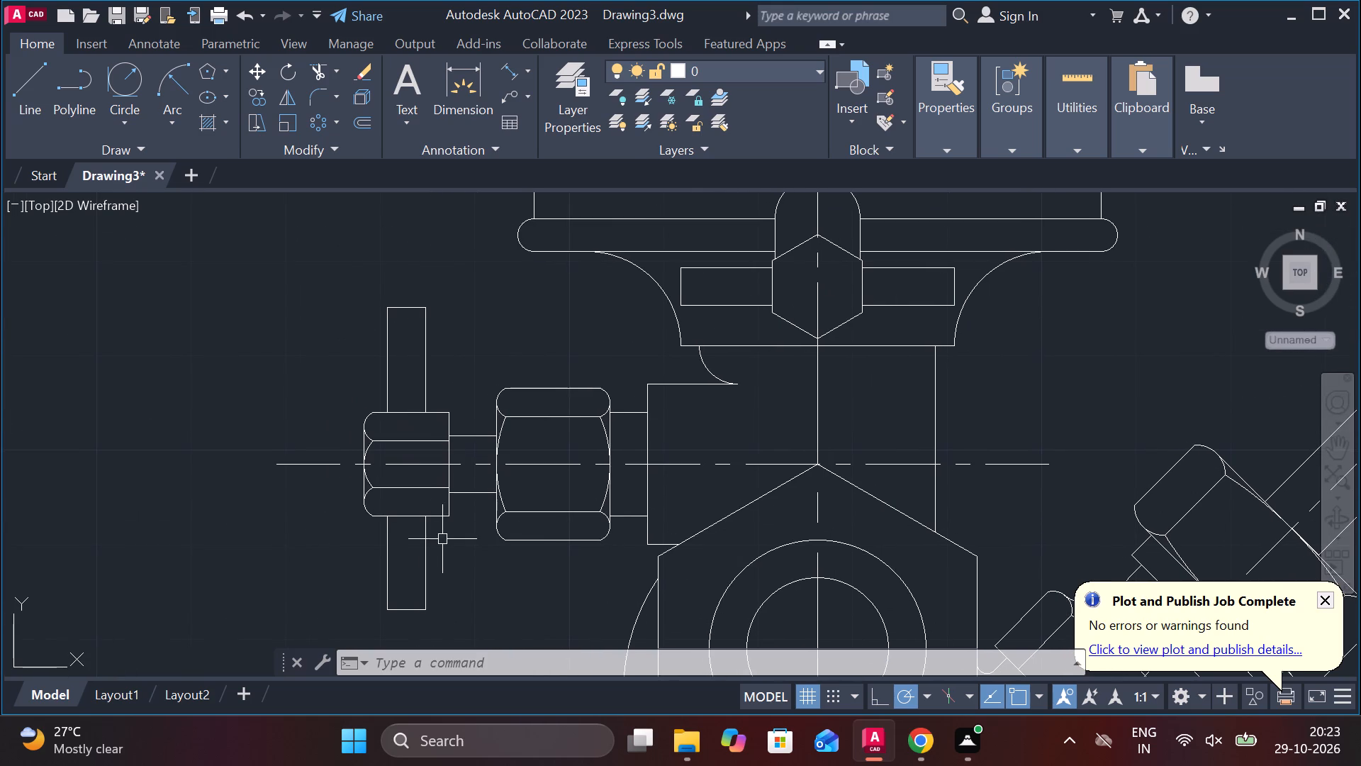
pyautogui.click(457, 535)
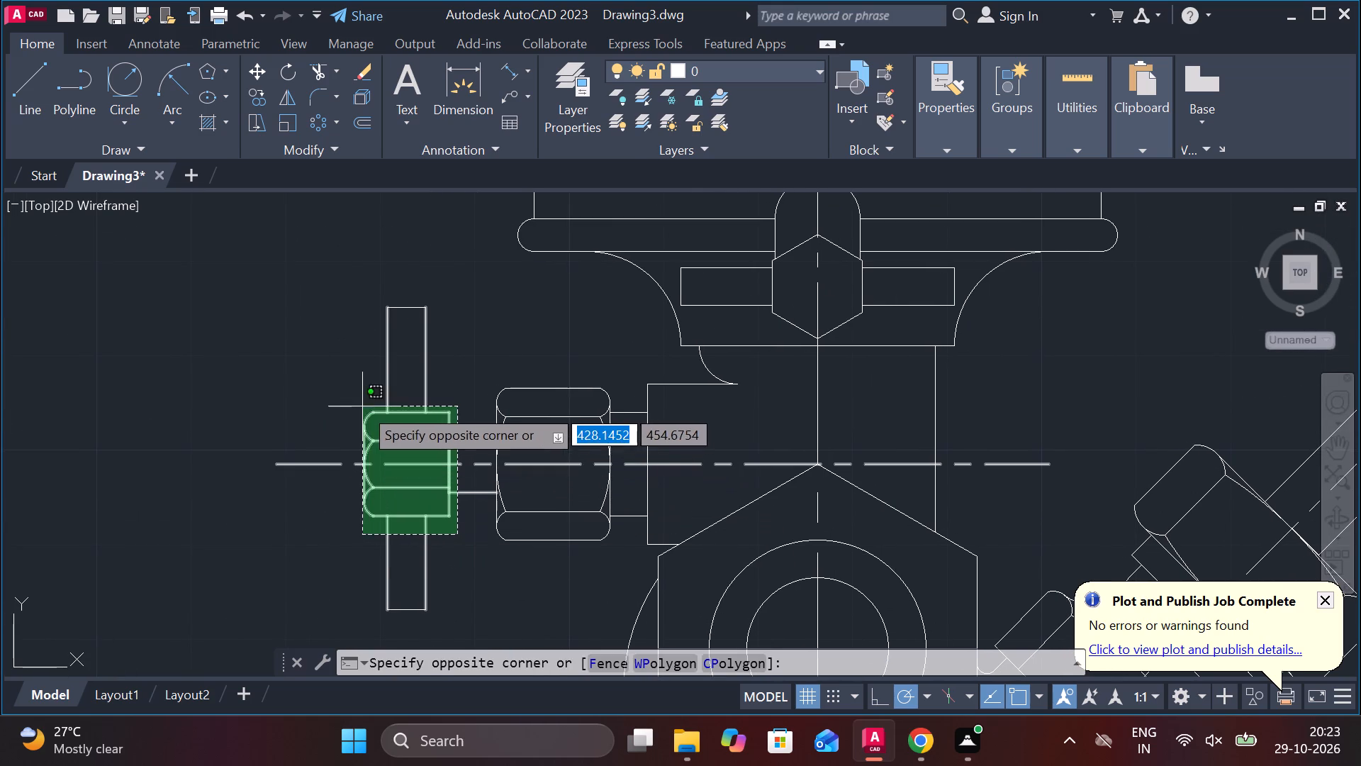
pyautogui.doubleClick(362, 406)
pyautogui.write('CO')
pyautogui.press('Return')
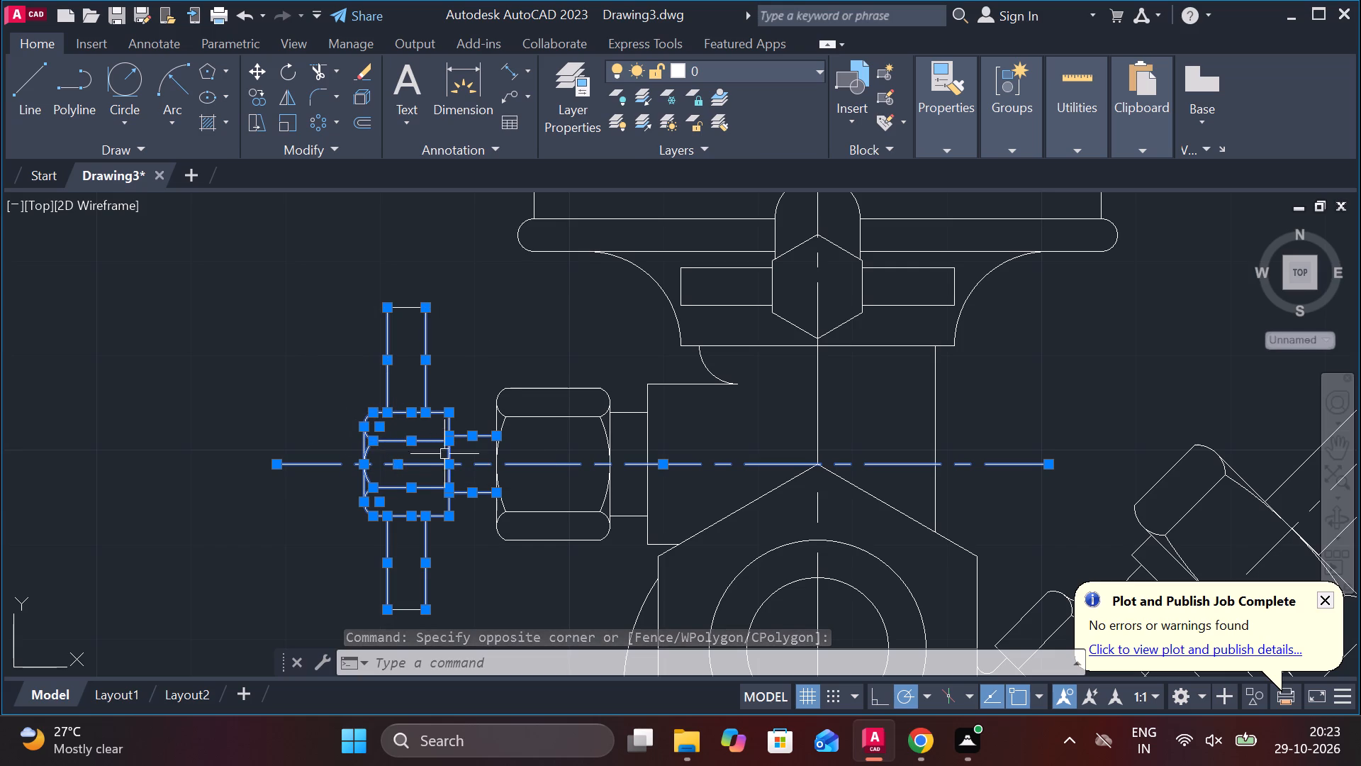
pyautogui.write('CO')
pyautogui.press('Return')
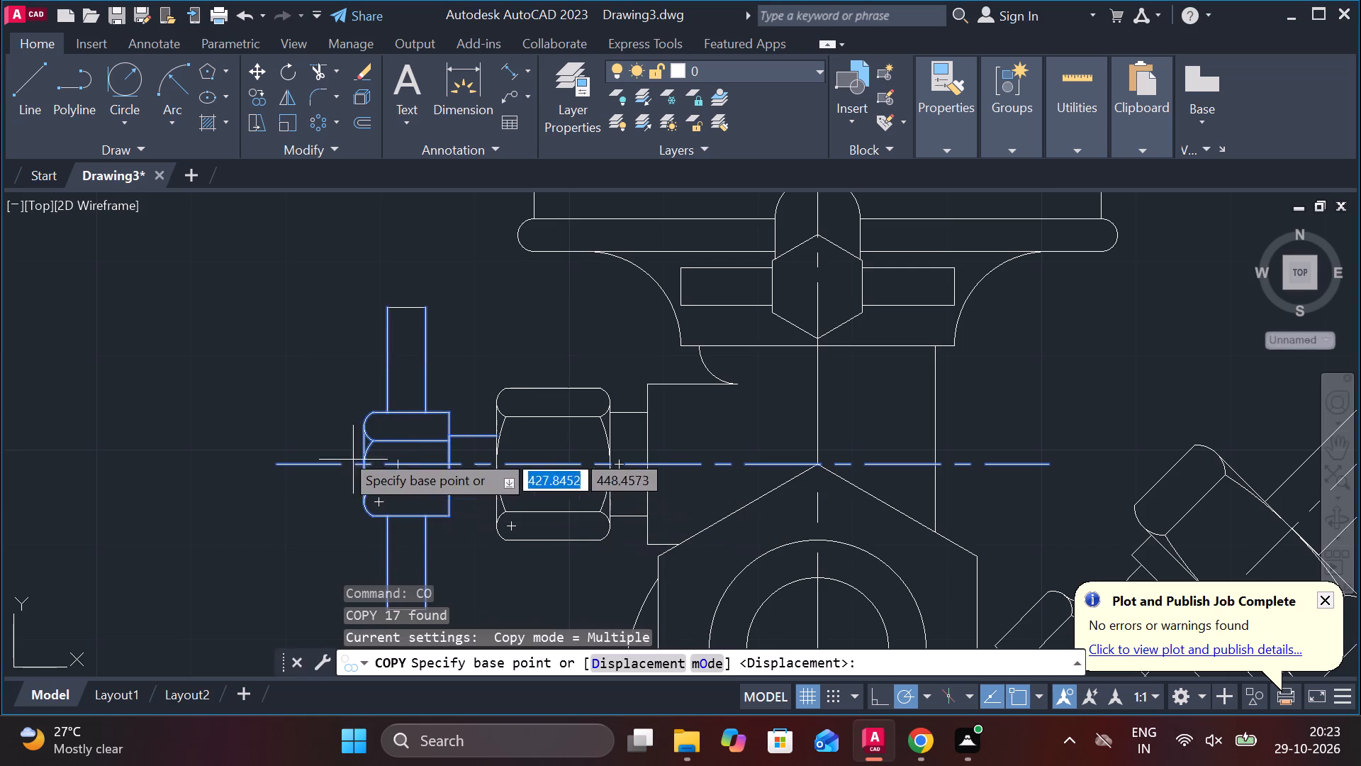
pyautogui.click(331, 441)
pyautogui.scroll(-2, 360, 425)
pyautogui.moveTo(651, 429); pyautogui.dragTo(359, 561, button='middle')
pyautogui.scroll(-1, 453, 513)
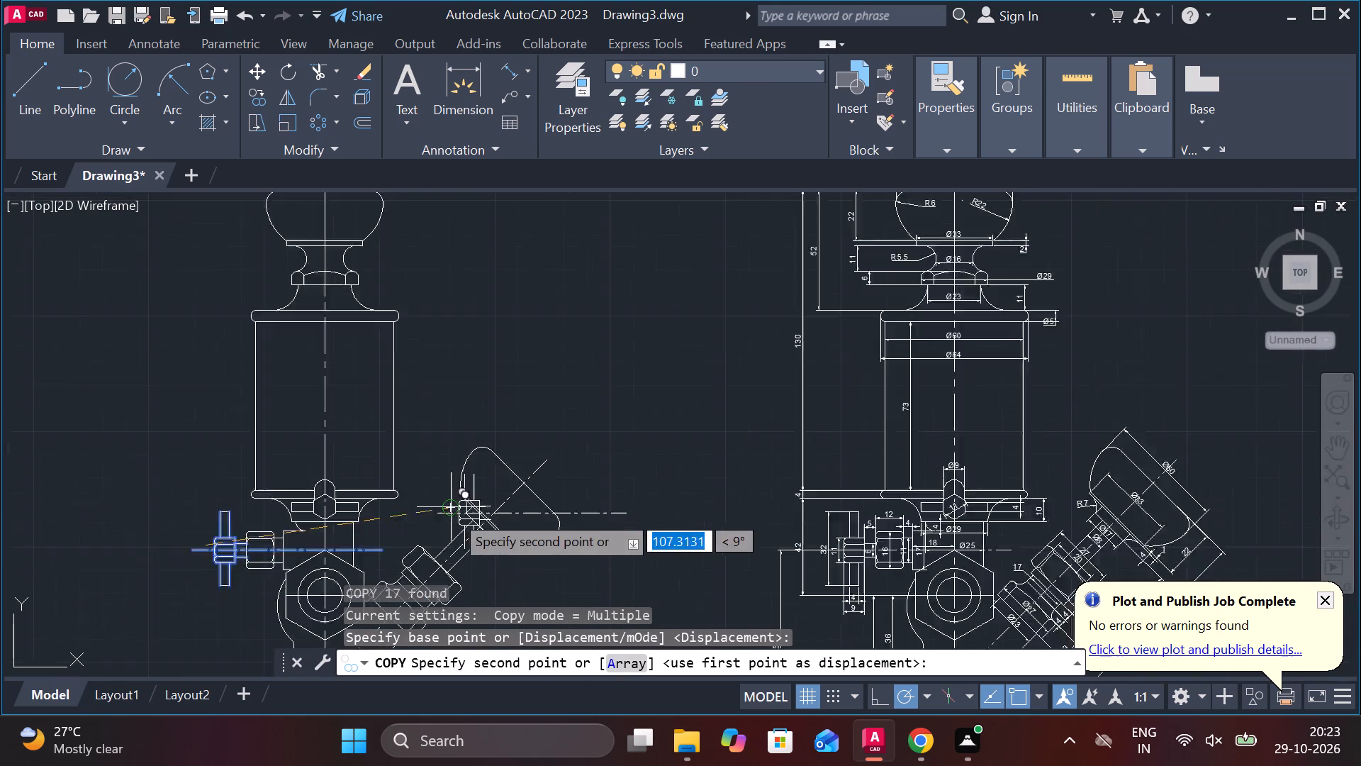
pyautogui.scroll(-1, 453, 513)
pyautogui.scroll(4, 861, 400)
pyautogui.moveTo(787, 445); pyautogui.dragTo(576, 442, button='middle')
pyautogui.click(602, 414)
pyautogui.press('Escape')
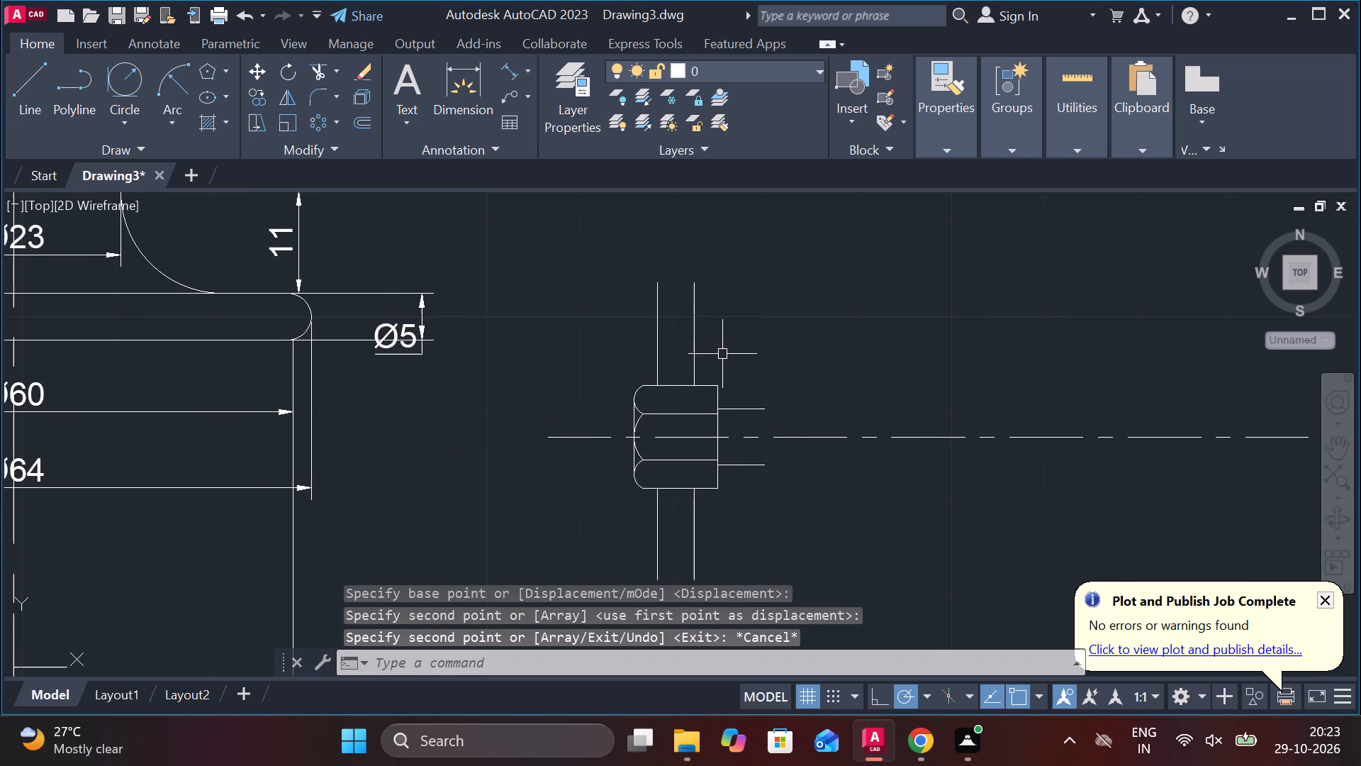
# Erase the handle bar lines above and below the copied nut.
pyautogui.click(721, 348)
pyautogui.click(630, 311)
pyautogui.write('E')
pyautogui.press('space')
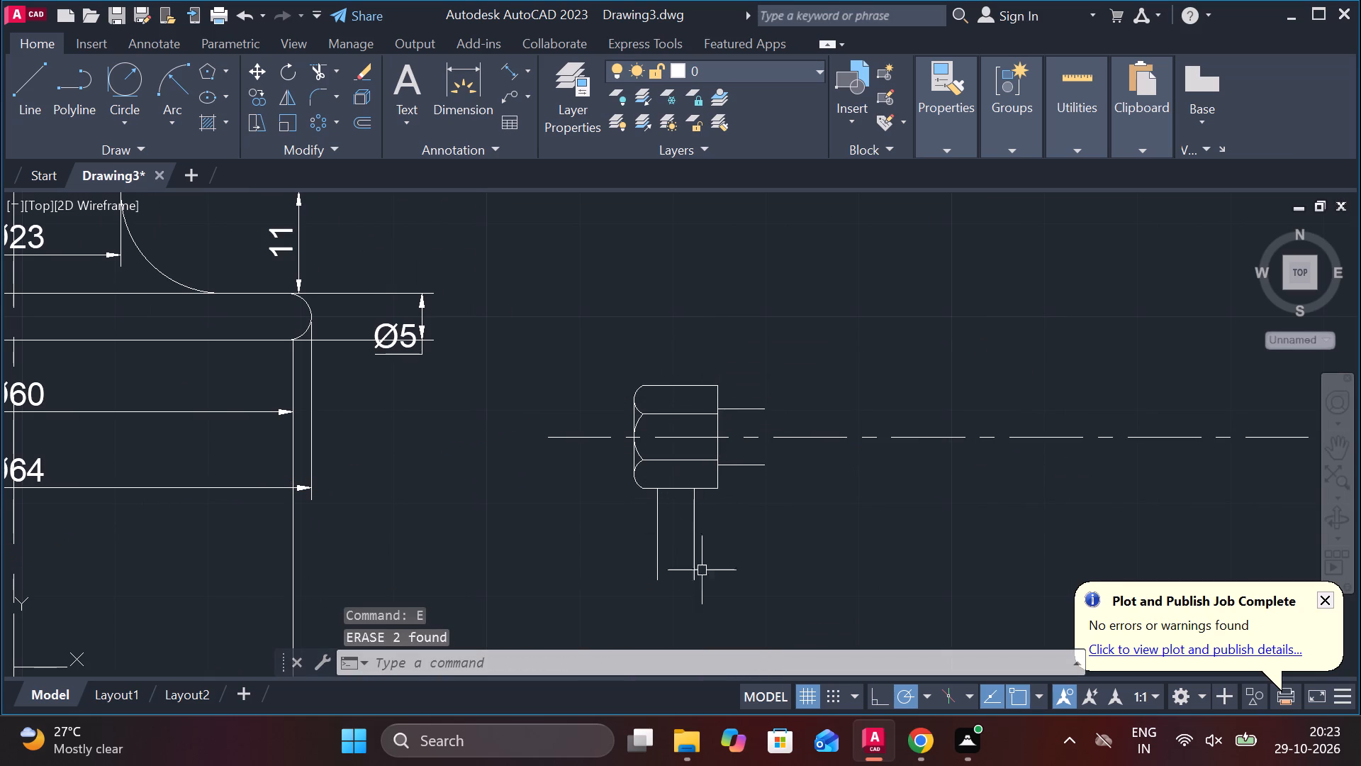
pyautogui.moveTo(719, 560); pyautogui.dragTo(653, 561)
pyautogui.click(538, 557)
pyautogui.press('e')
pyautogui.press('space')
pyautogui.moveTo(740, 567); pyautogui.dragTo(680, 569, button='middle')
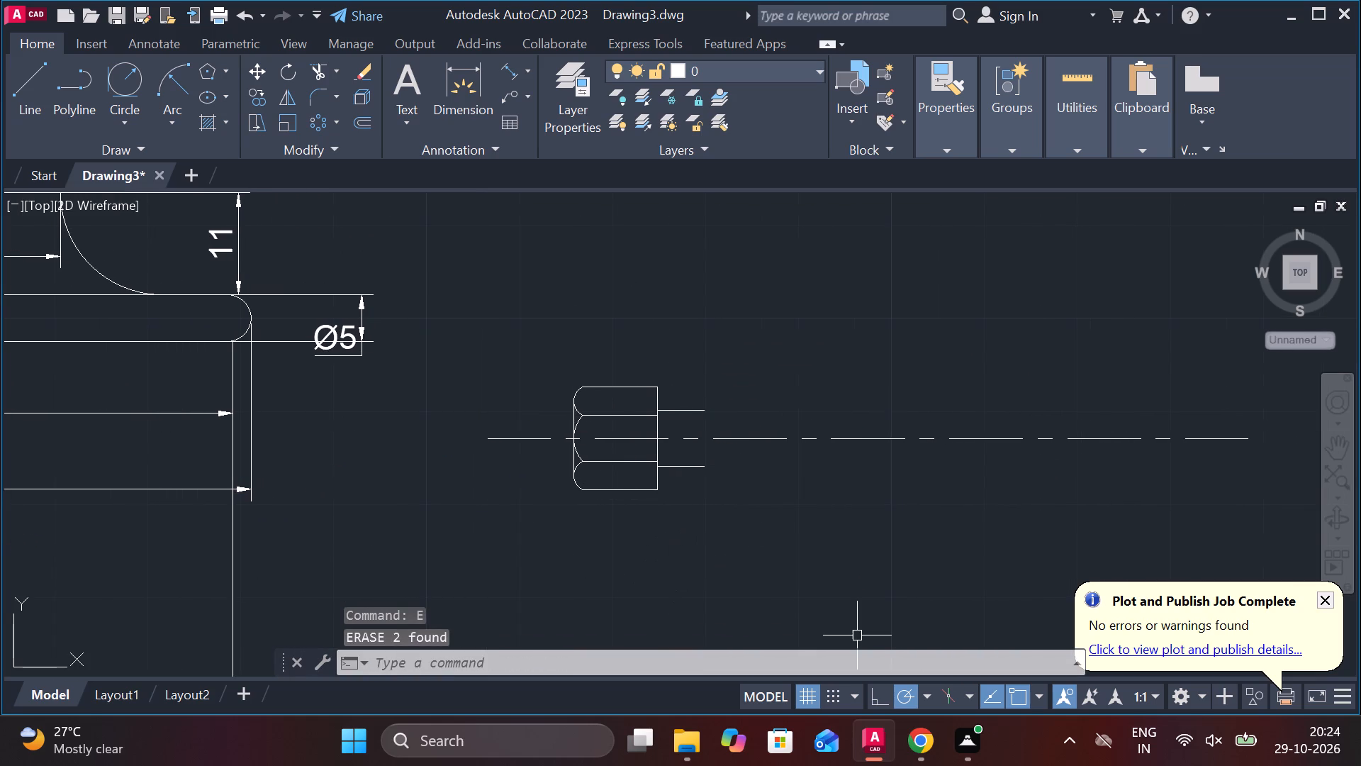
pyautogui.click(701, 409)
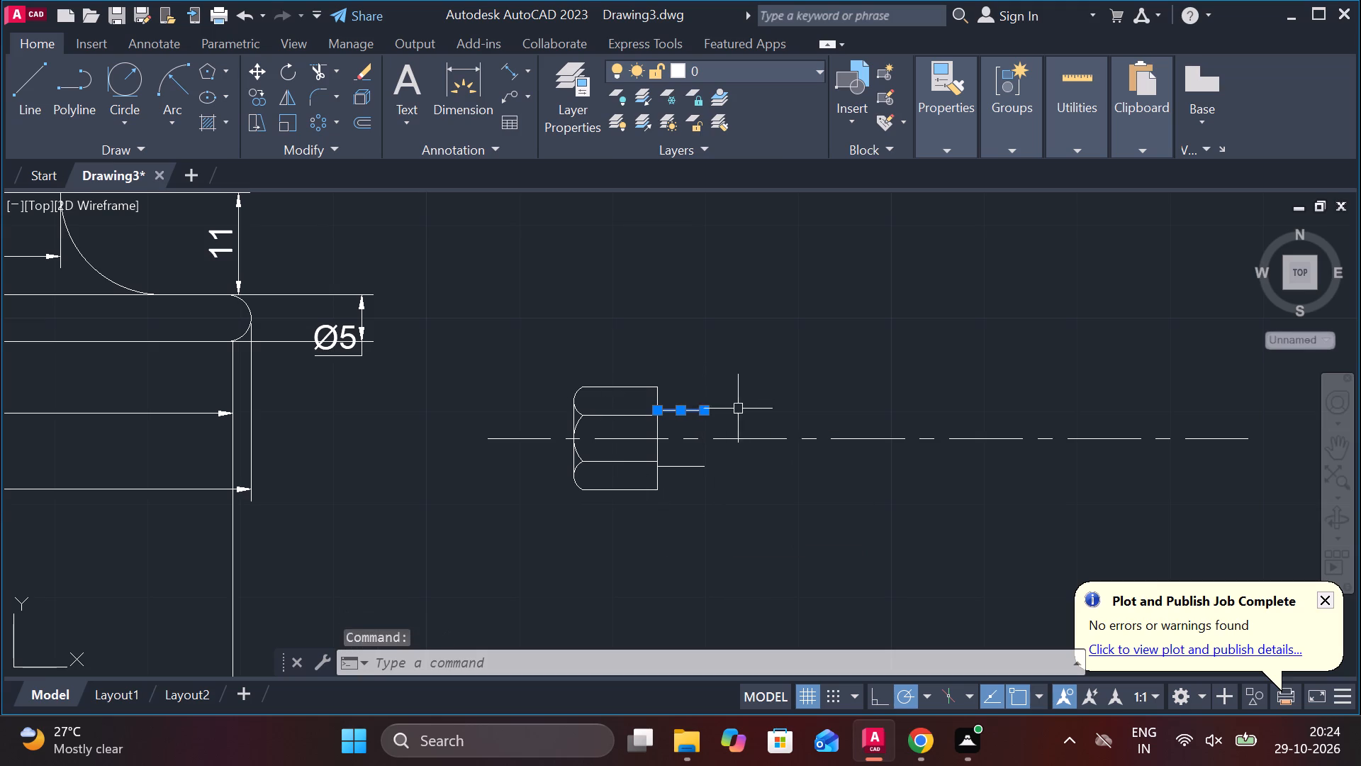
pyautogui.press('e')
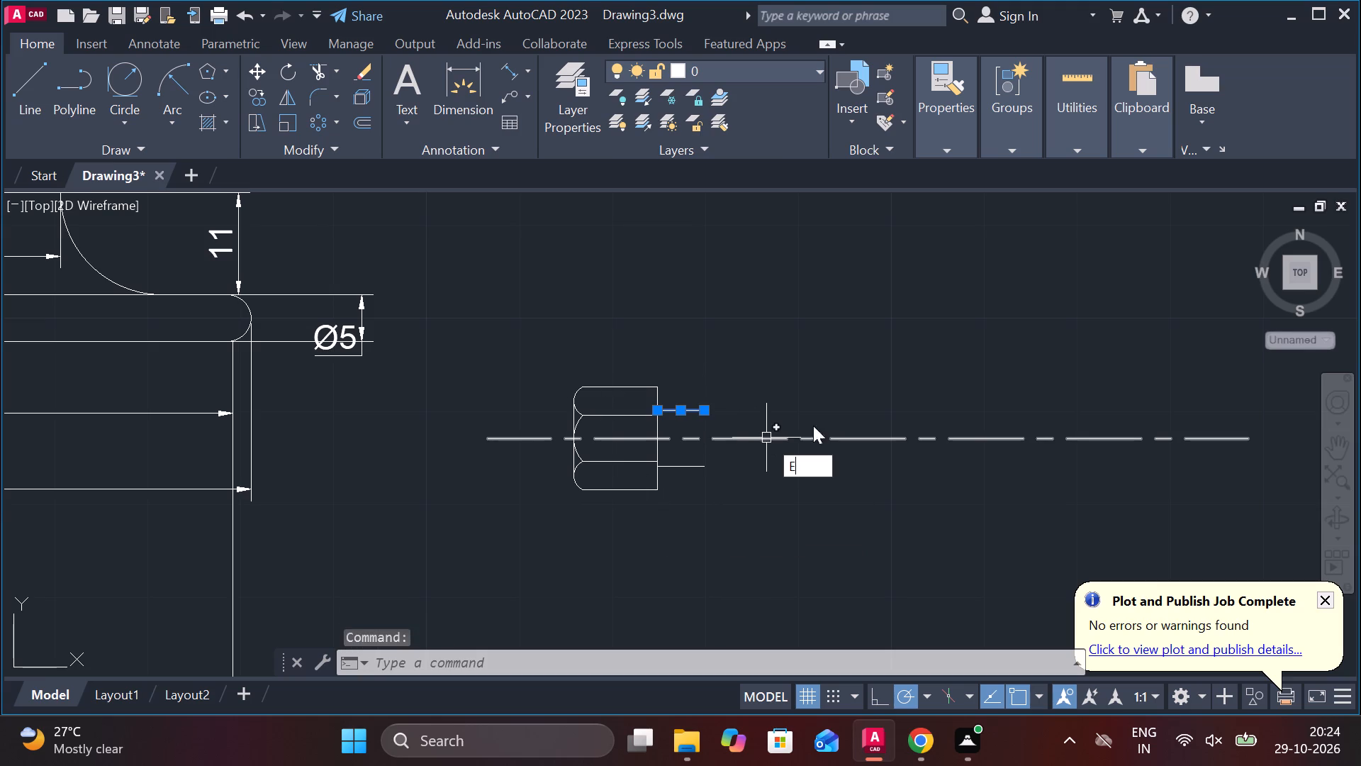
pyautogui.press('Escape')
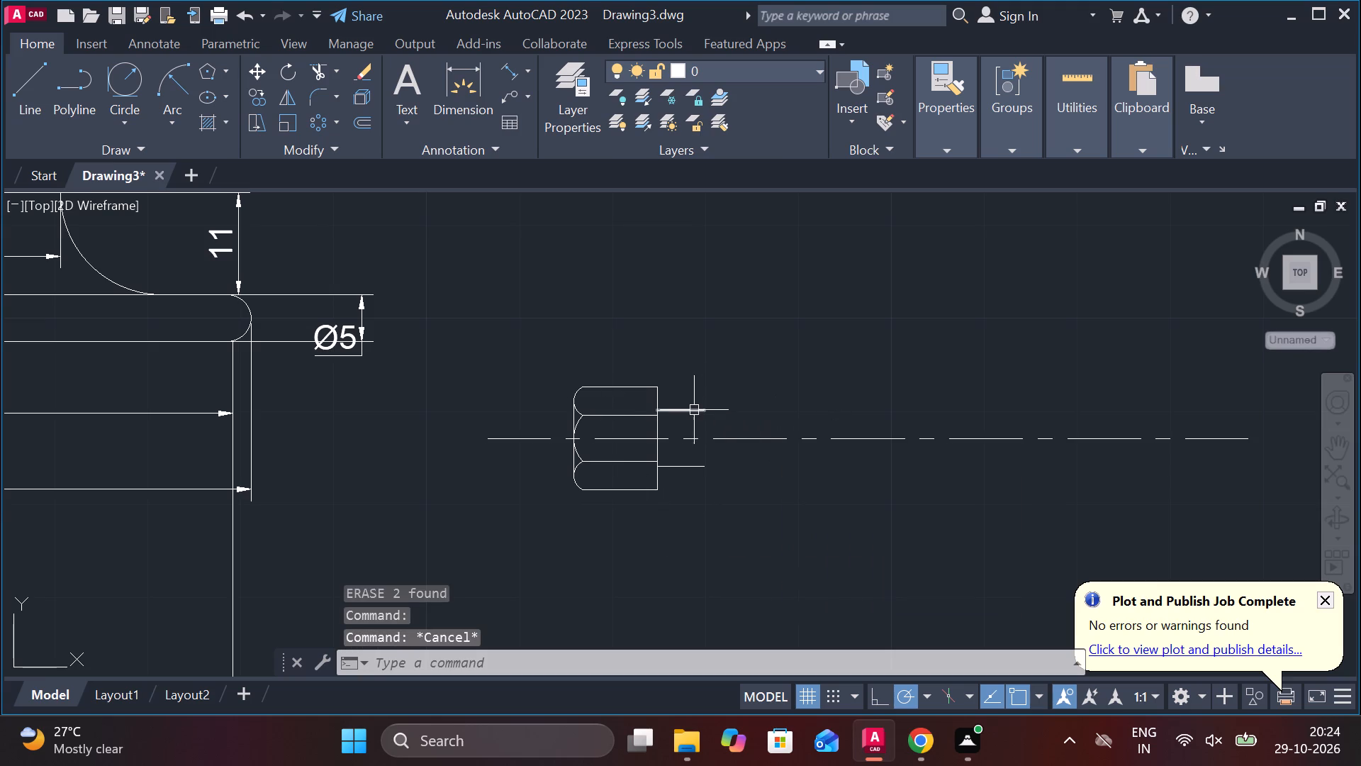
# Lengthen both the upper and lower stem lines of the copied nut by 4 at their free ends.
pyautogui.click(694, 410)
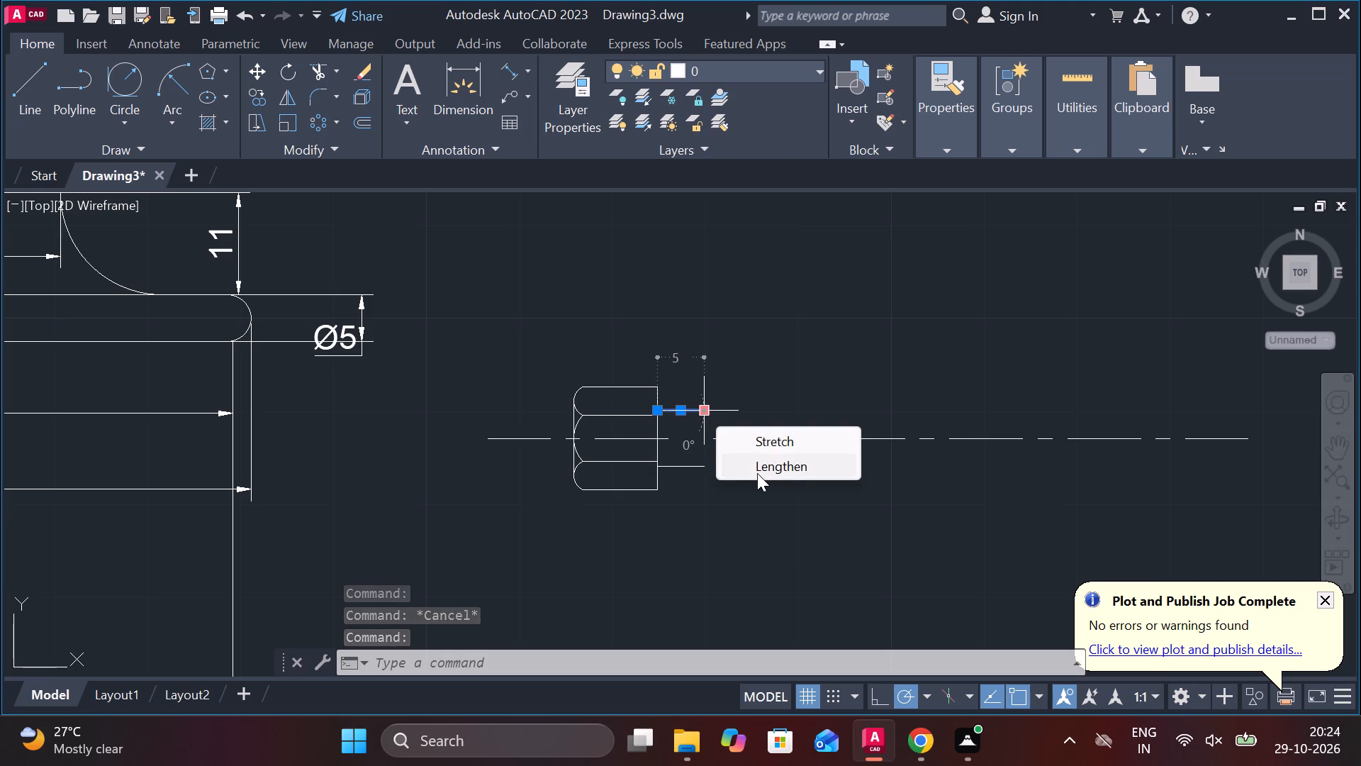
pyautogui.click(757, 473)
pyautogui.write('4')
pyautogui.press('space')
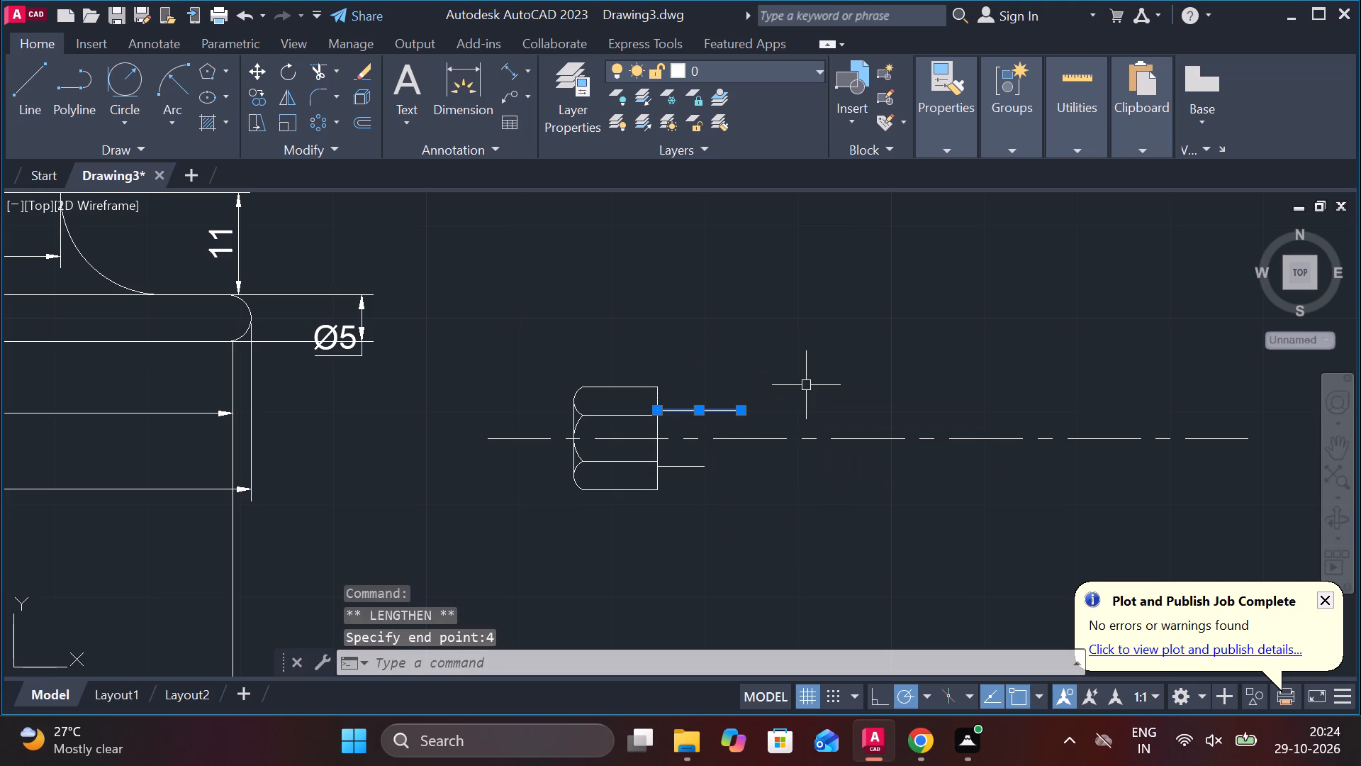
pyautogui.press('Escape')
pyautogui.click(682, 467)
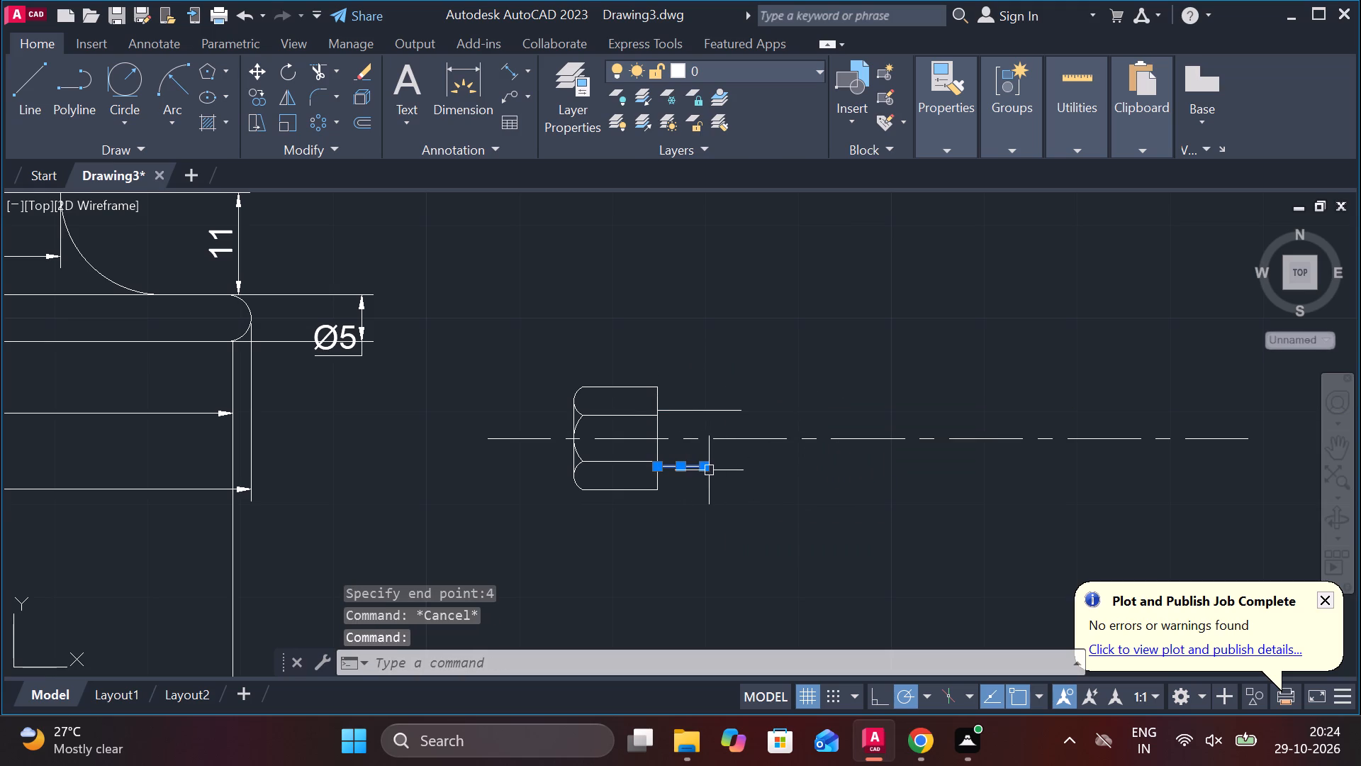
pyautogui.click(768, 516)
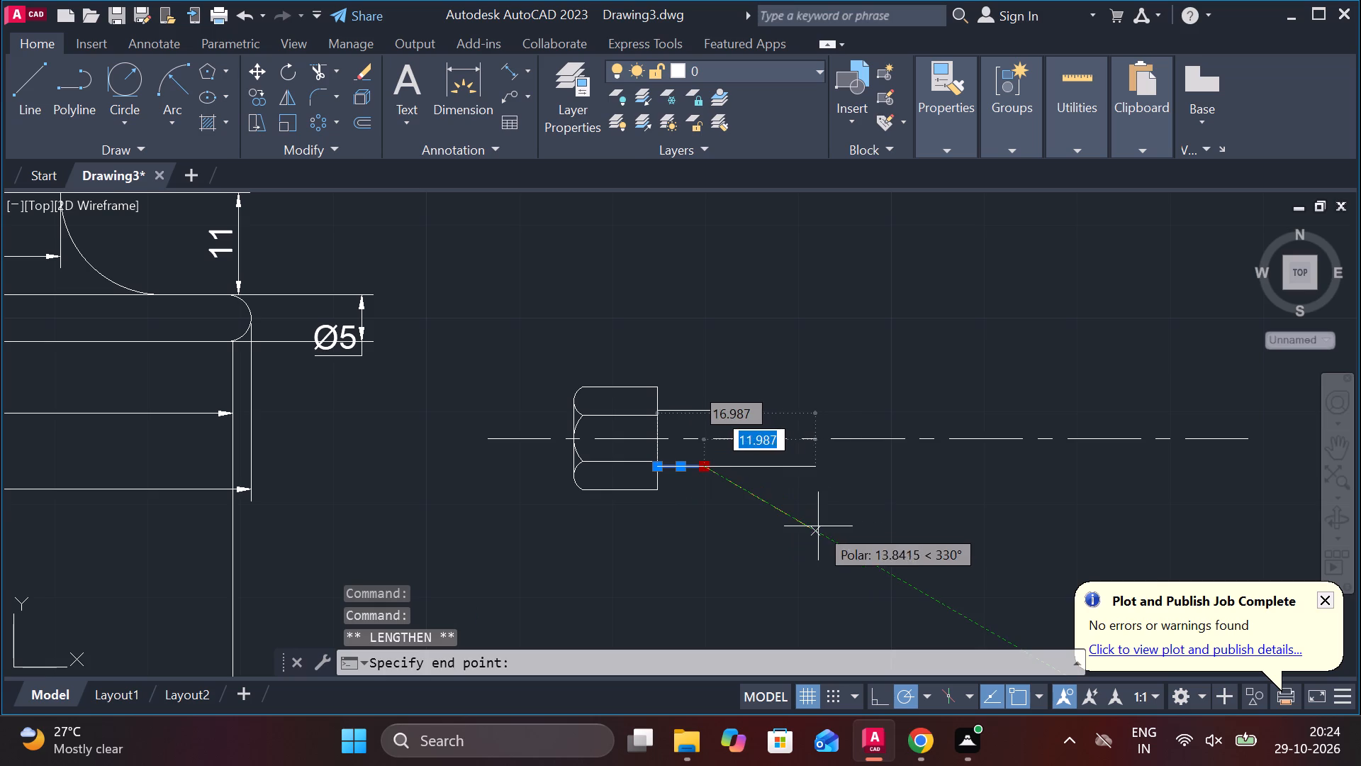
pyautogui.write('4')
pyautogui.press('space')
pyautogui.moveTo(848, 529); pyautogui.dragTo(824, 529, button='middle')
pyautogui.press('Escape')
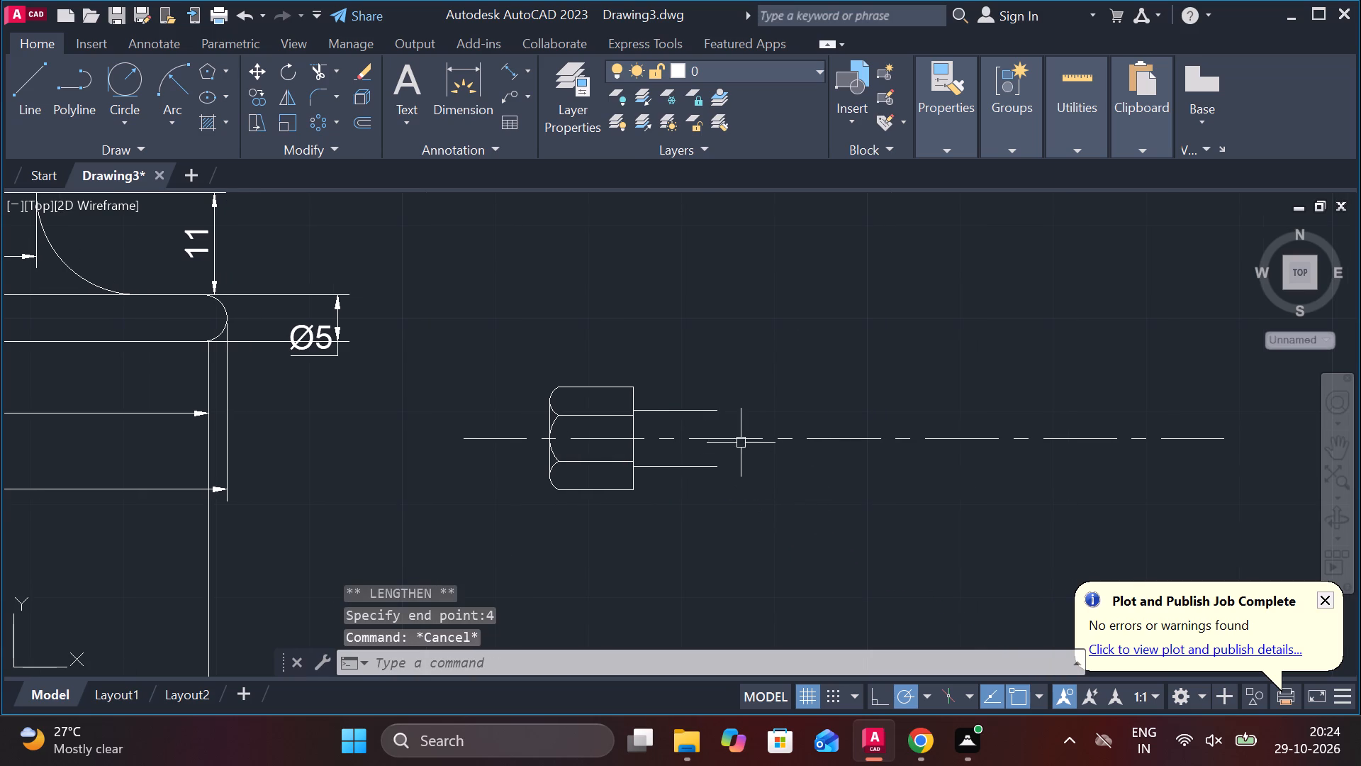
# Draw a vertical line closing the free ends of the two stem lines.
pyautogui.press('l')
pyautogui.press('Return')
pyautogui.click(719, 416)
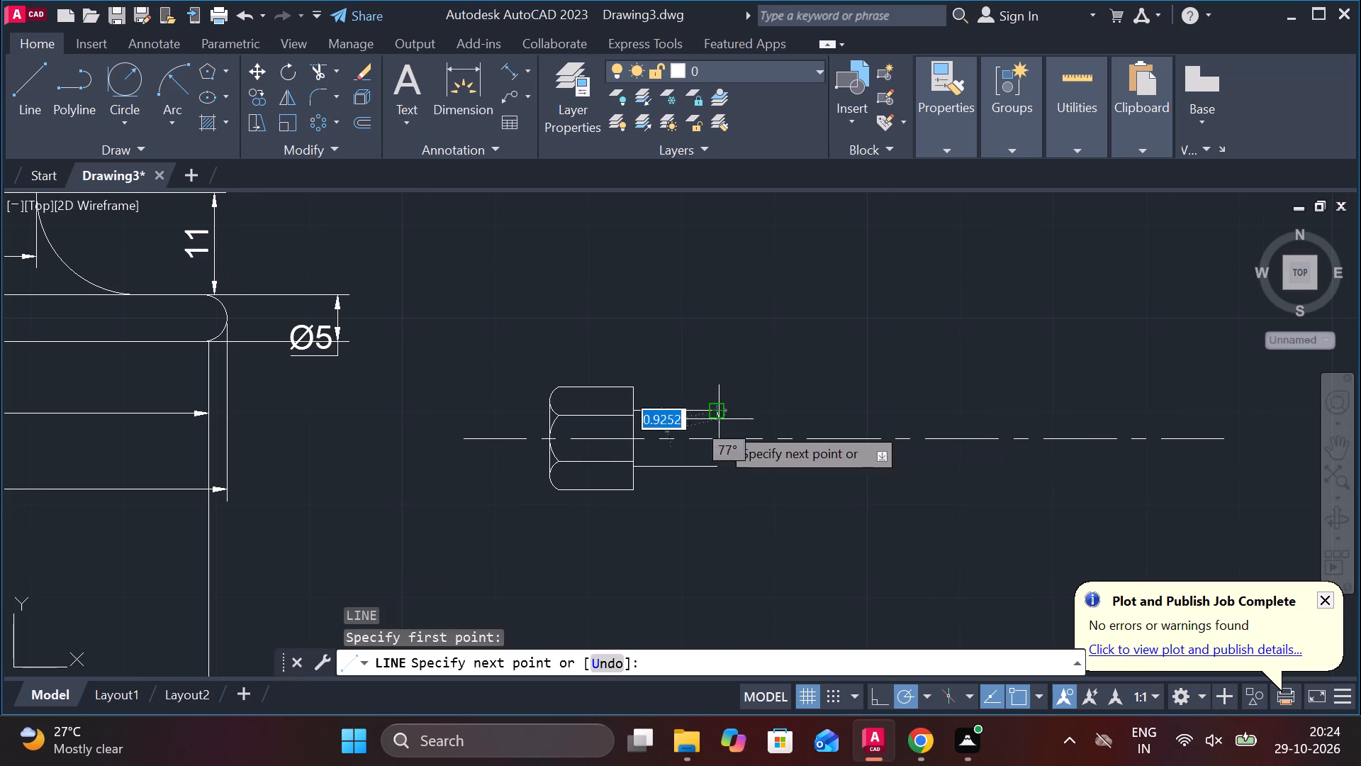
pyautogui.click(716, 477)
pyautogui.press('Escape')
# Draw a closed 19 by 5 rectangle with lines in the empty space above the copied nut's centreline.
pyautogui.moveTo(822, 481); pyautogui.dragTo(702, 529, button='middle')
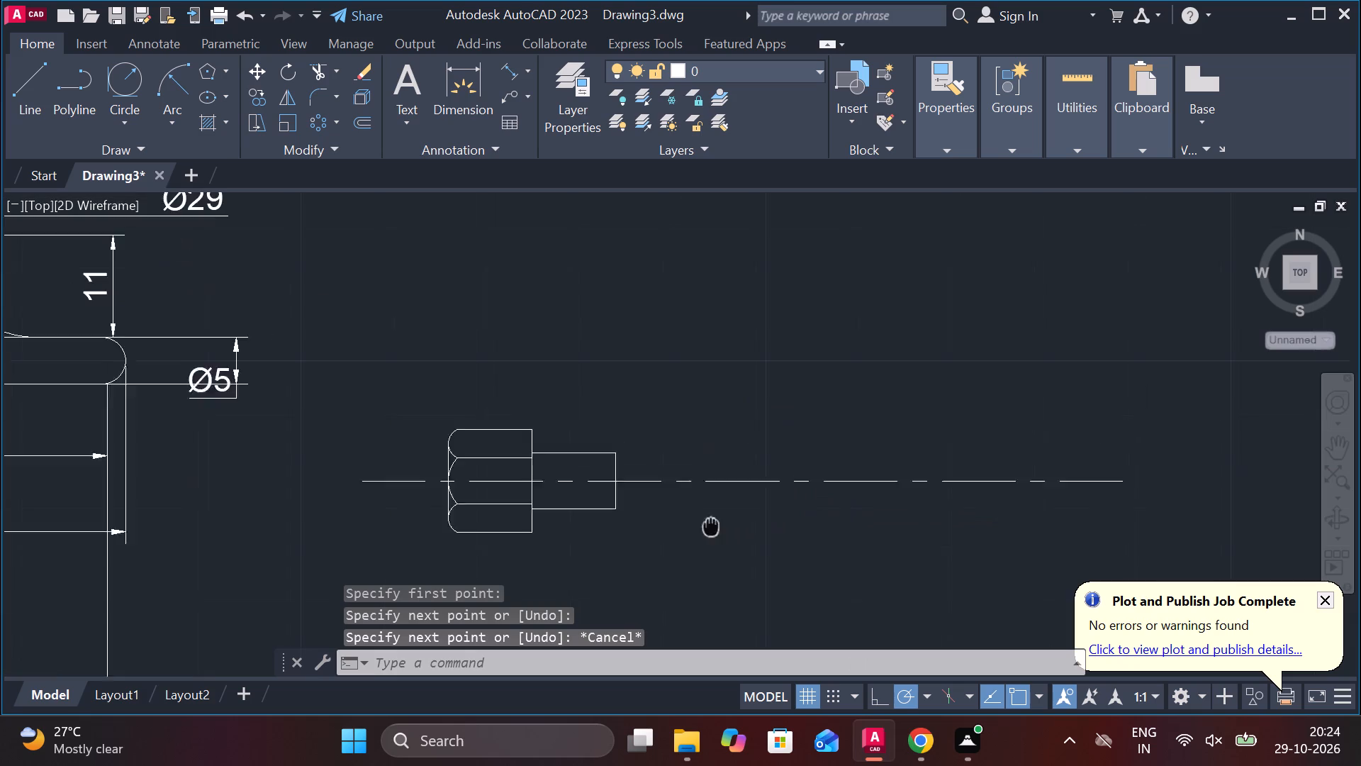
pyautogui.moveTo(702, 529); pyautogui.dragTo(668, 533, button='middle')
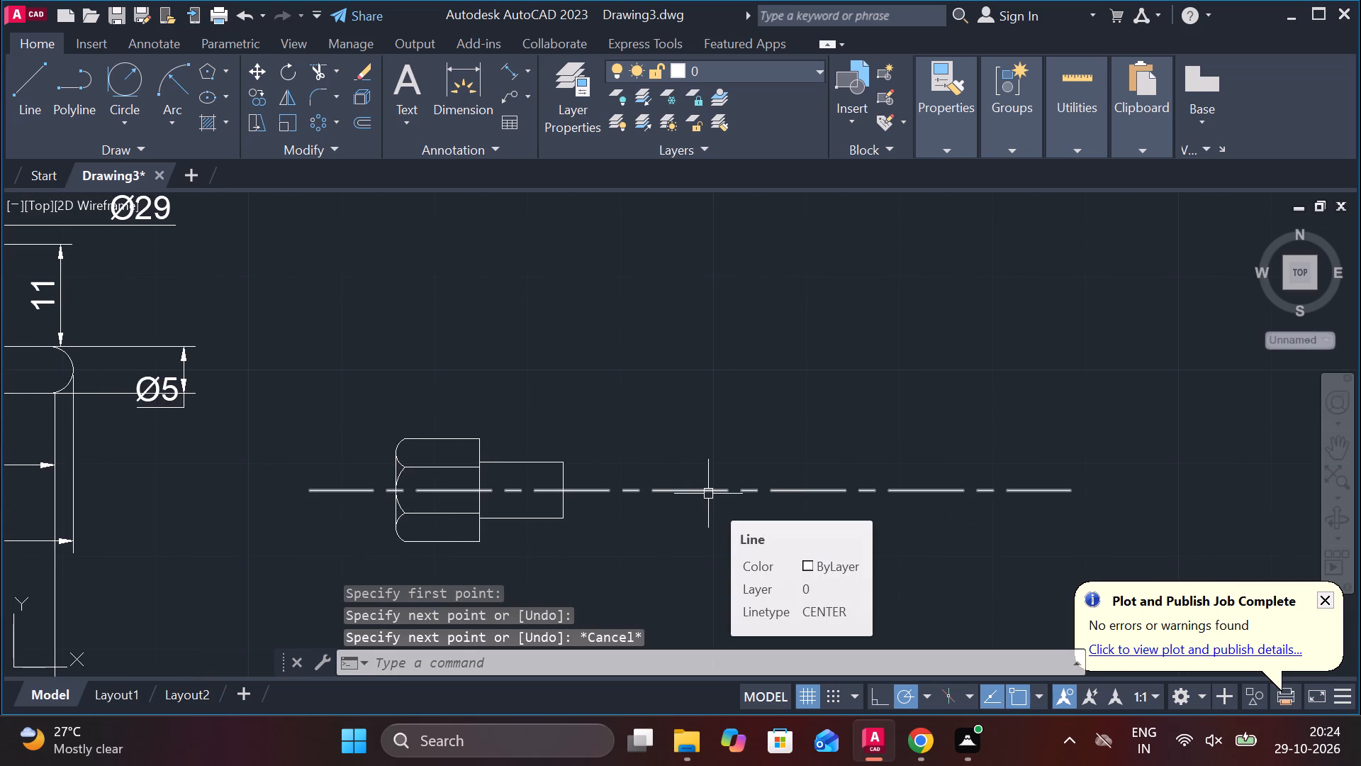
pyautogui.moveTo(719, 410); pyautogui.dragTo(709, 410, button='middle')
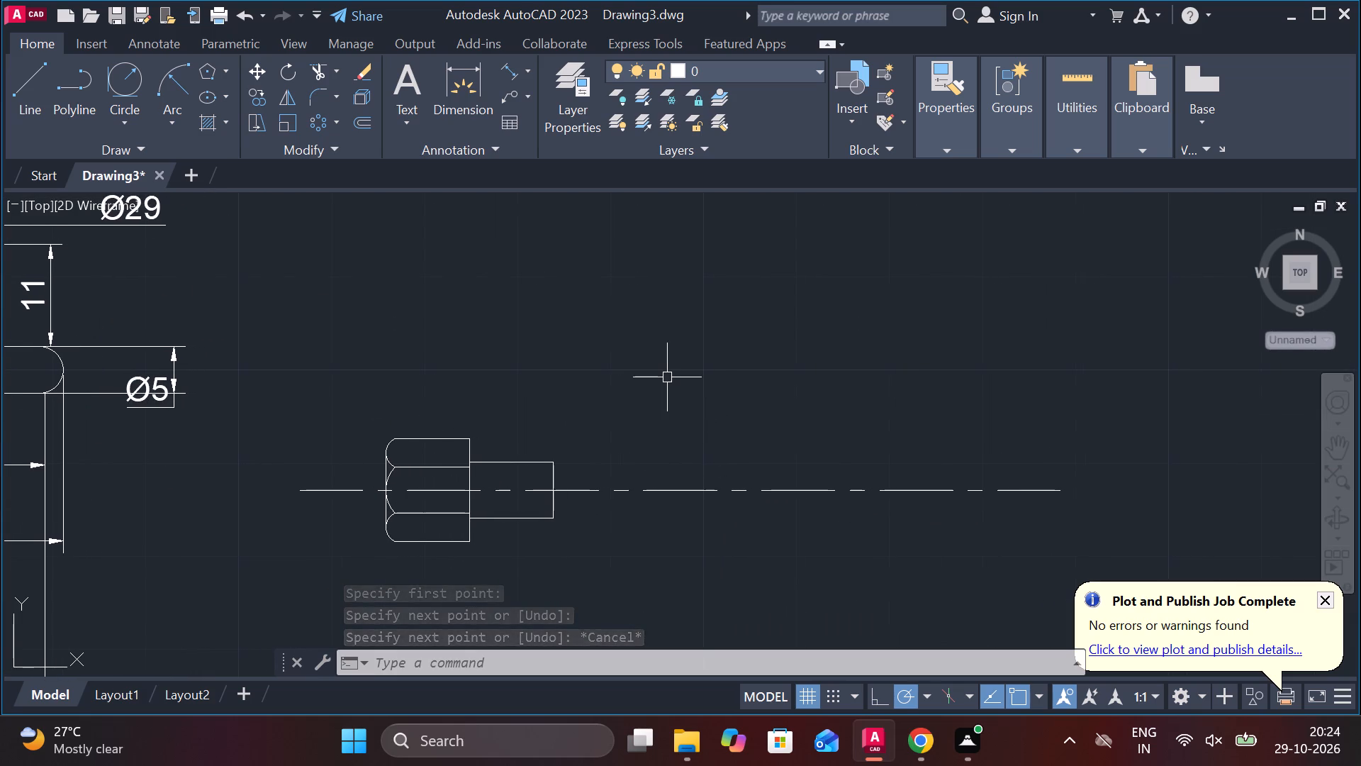
pyautogui.press('l')
pyautogui.press('Return')
pyautogui.click(620, 345)
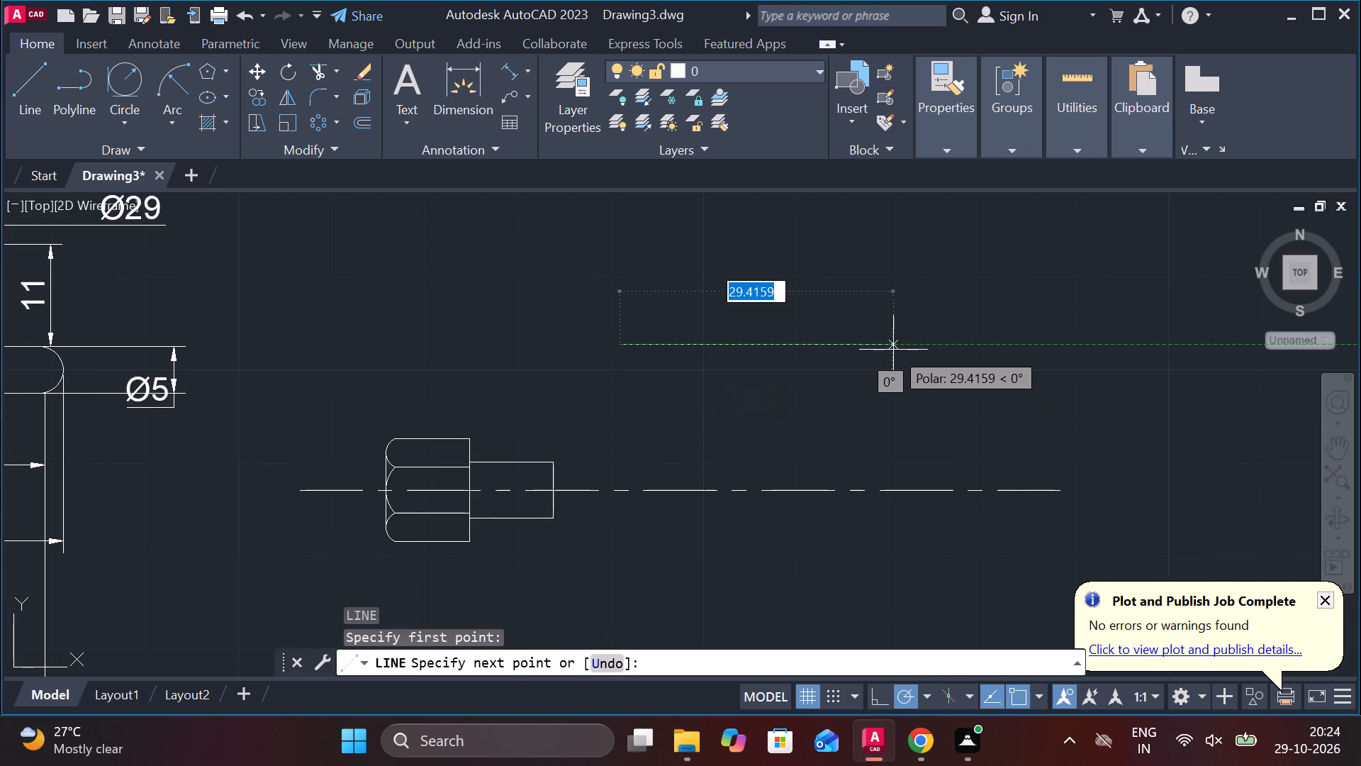
pyautogui.write('19')
pyautogui.press('Return')
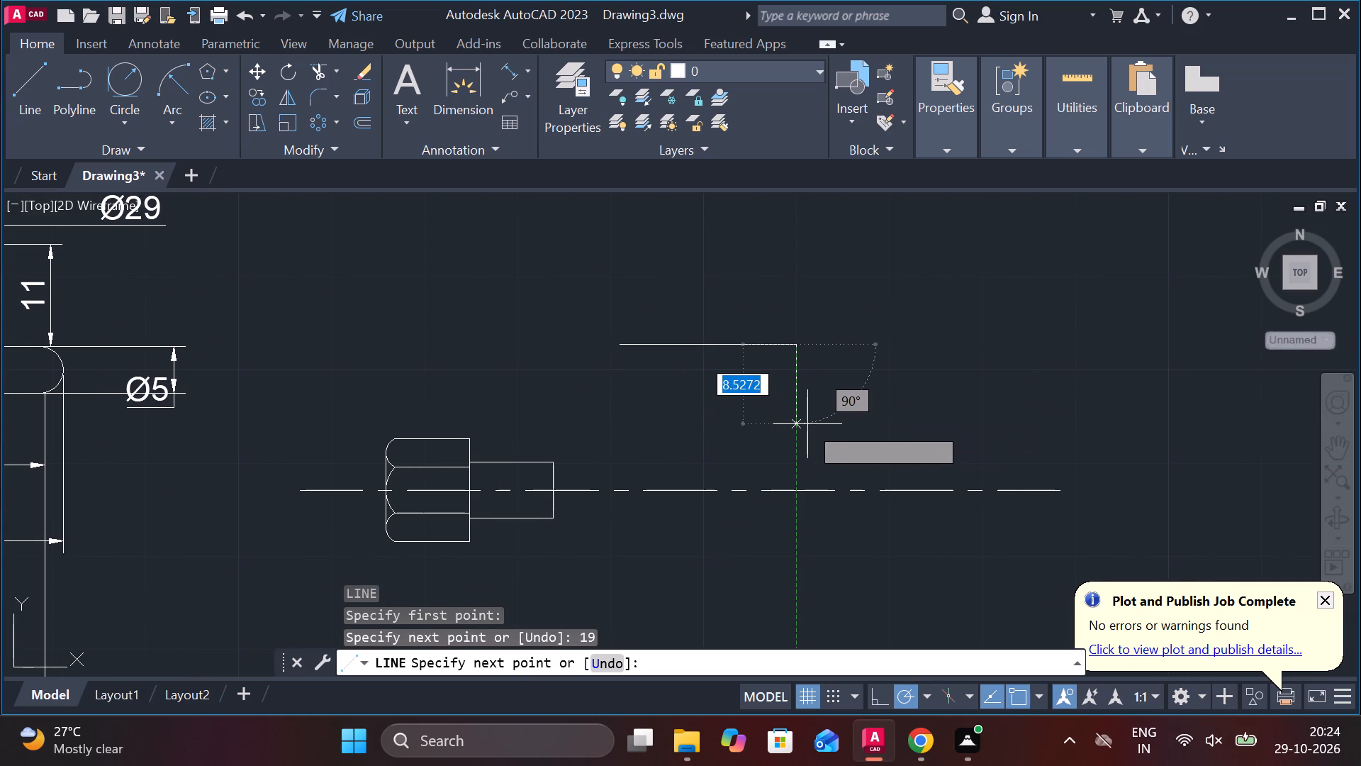
pyautogui.write('5')
pyautogui.press('space')
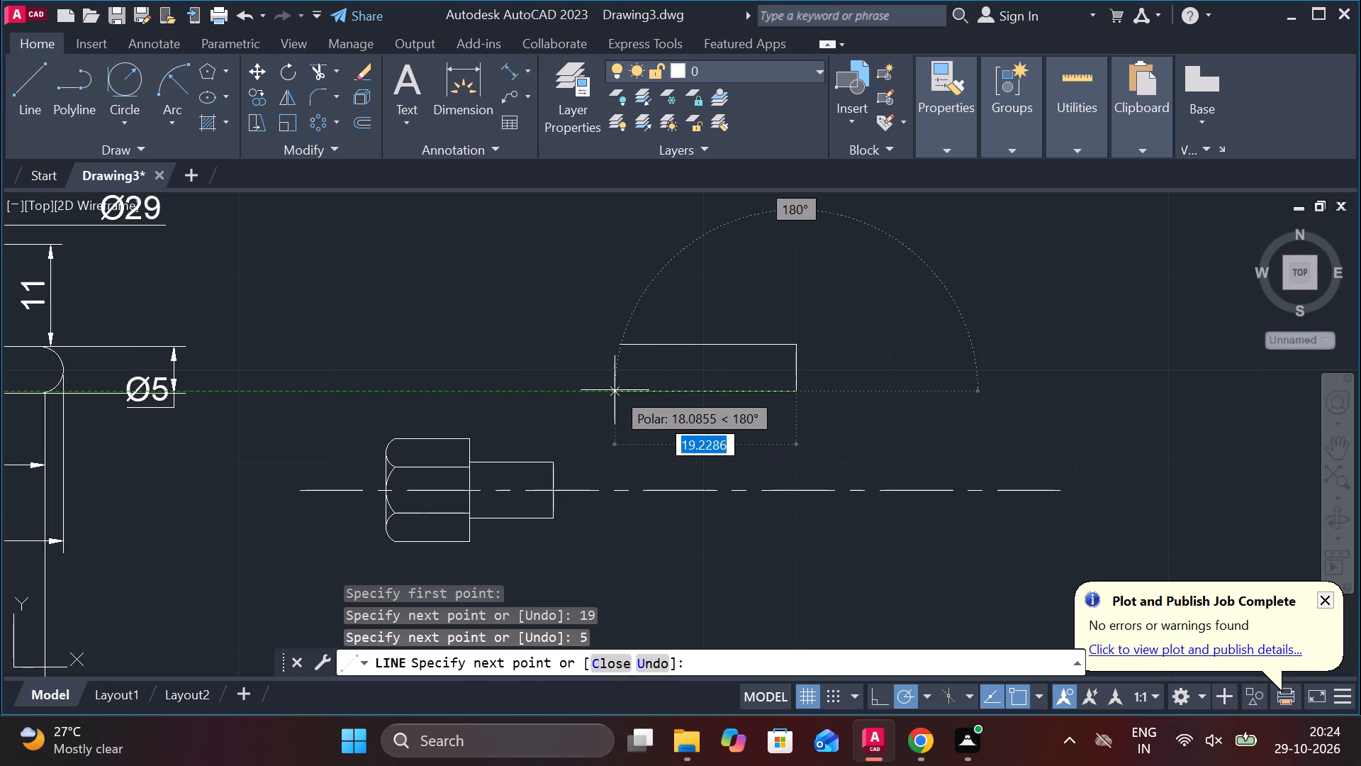
pyautogui.write('19')
pyautogui.press('Return')
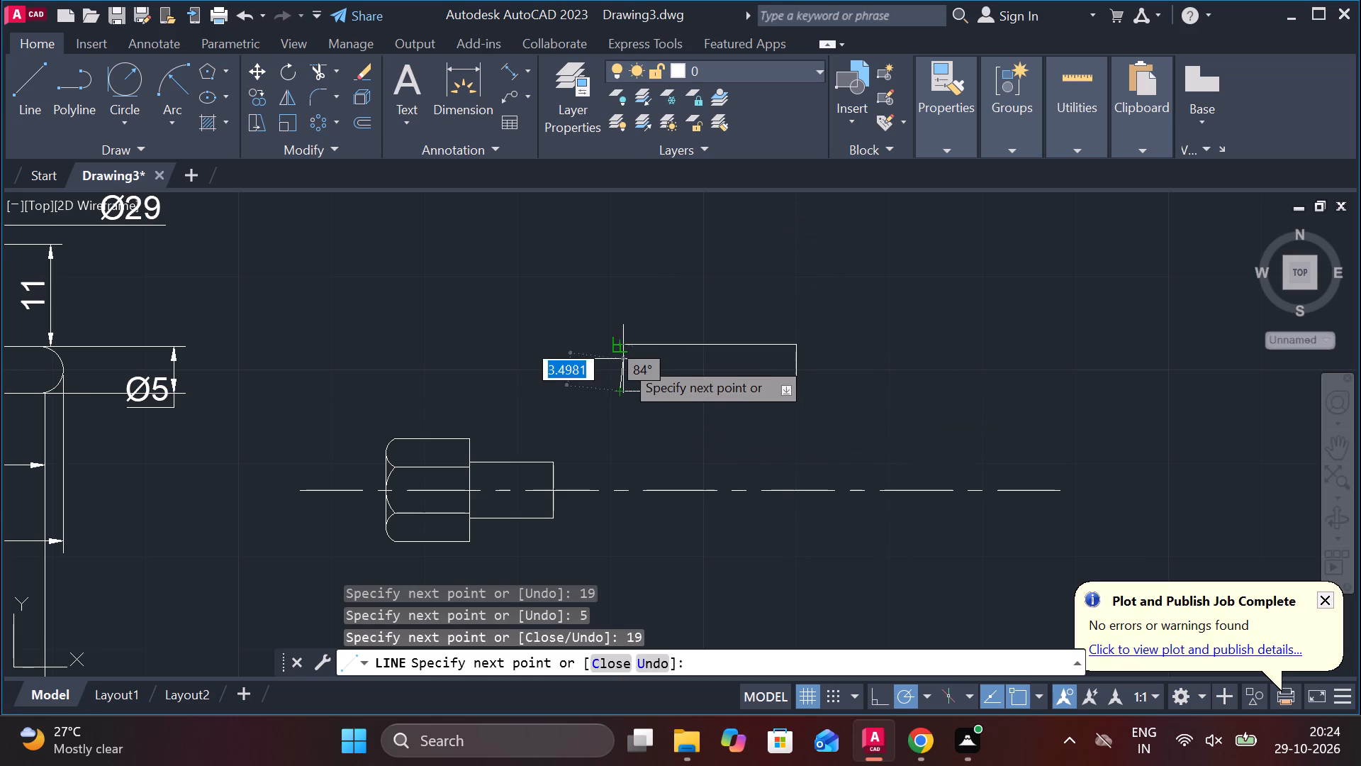
pyautogui.click(622, 349)
pyautogui.press('Escape')
# Move the 19 by 5 rectangle by its left side's midpoint onto the stem's free end, centred on the centreline.
pyautogui.click(603, 323)
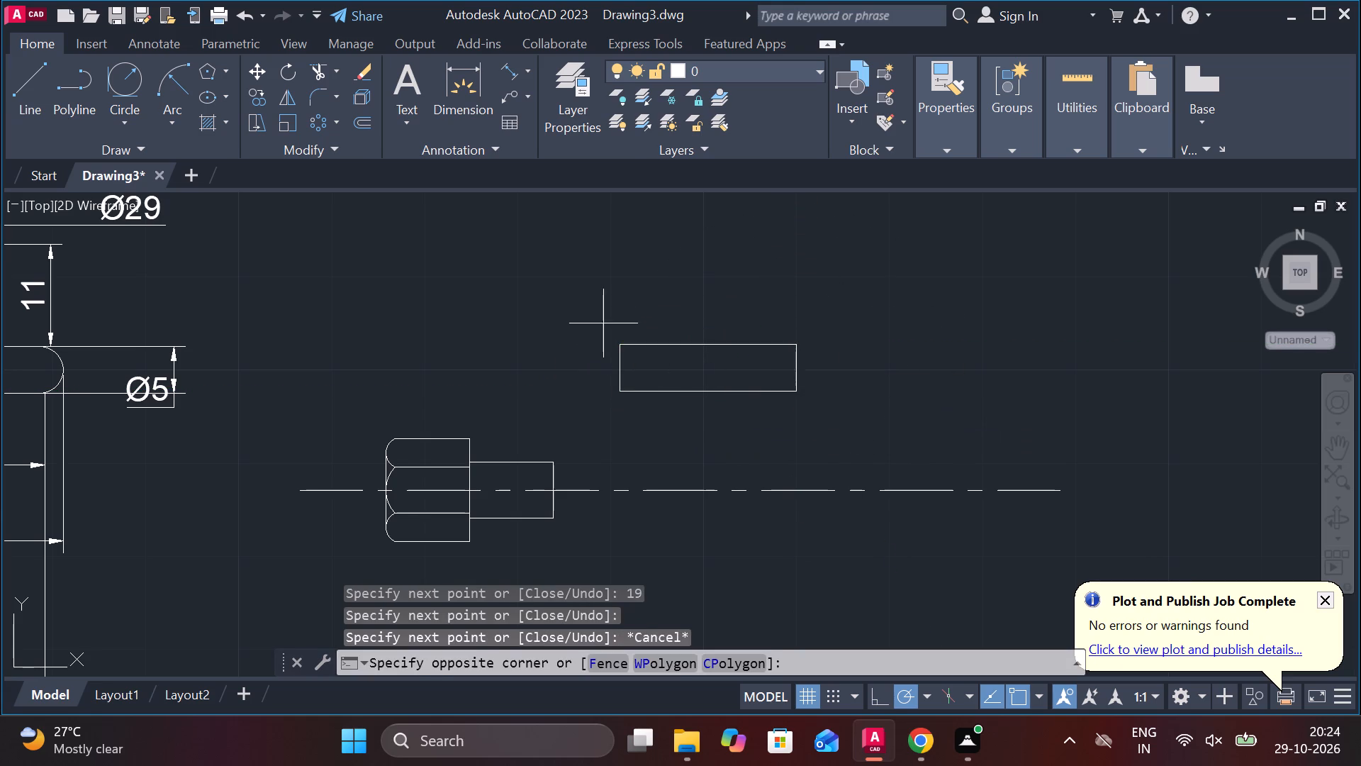
pyautogui.click(876, 426)
pyautogui.press('m')
pyautogui.press('Return')
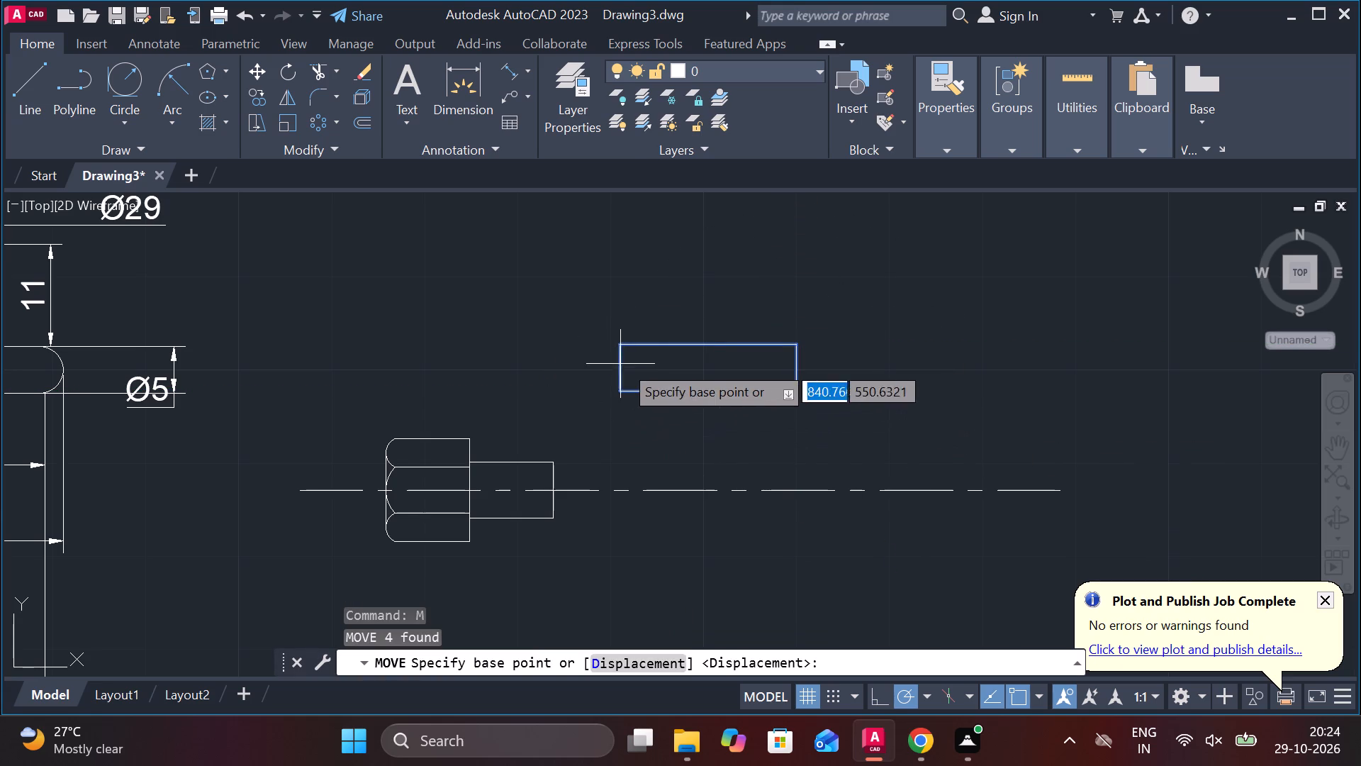
pyautogui.click(622, 363)
pyautogui.click(556, 488)
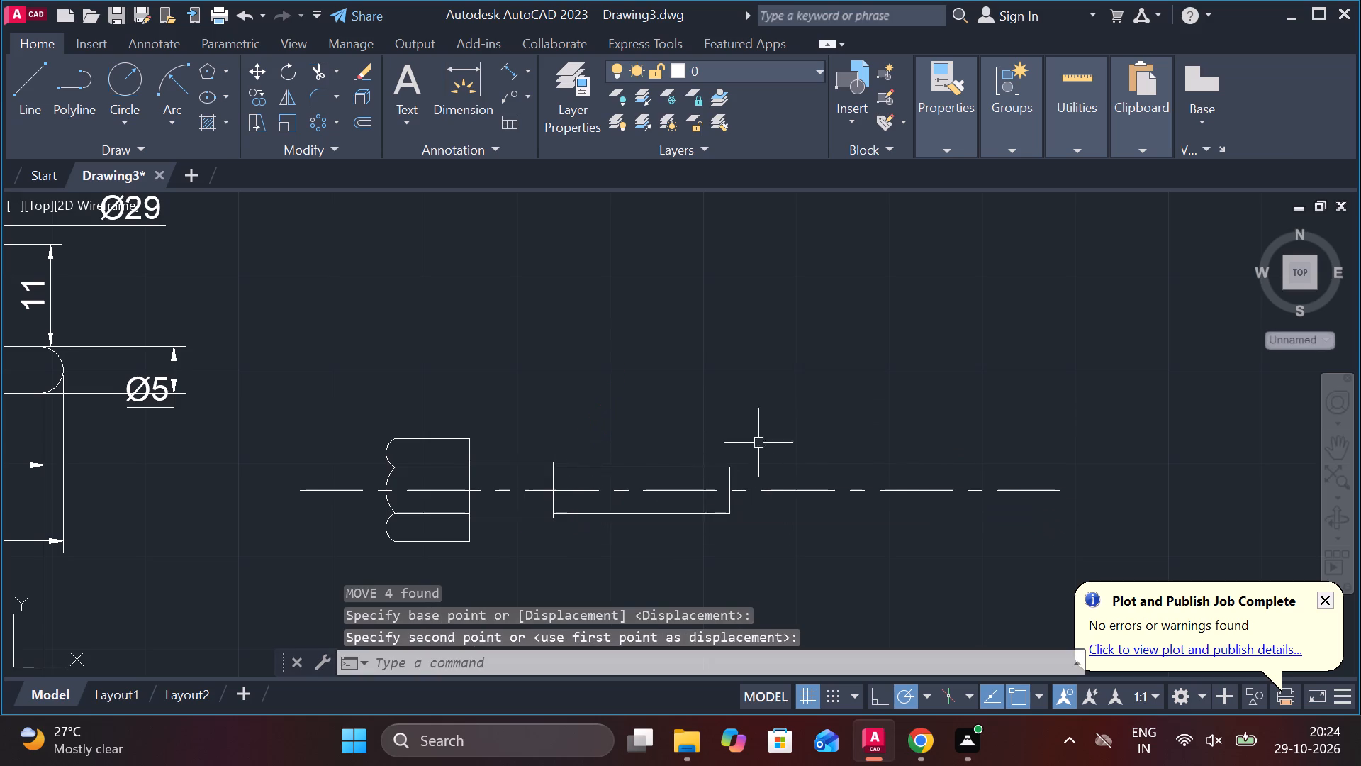
# Draw a closed 4 by 4 square with lines above the centreline, beyond the free end of the long shaft.
pyautogui.moveTo(868, 429); pyautogui.dragTo(754, 384, button='middle')
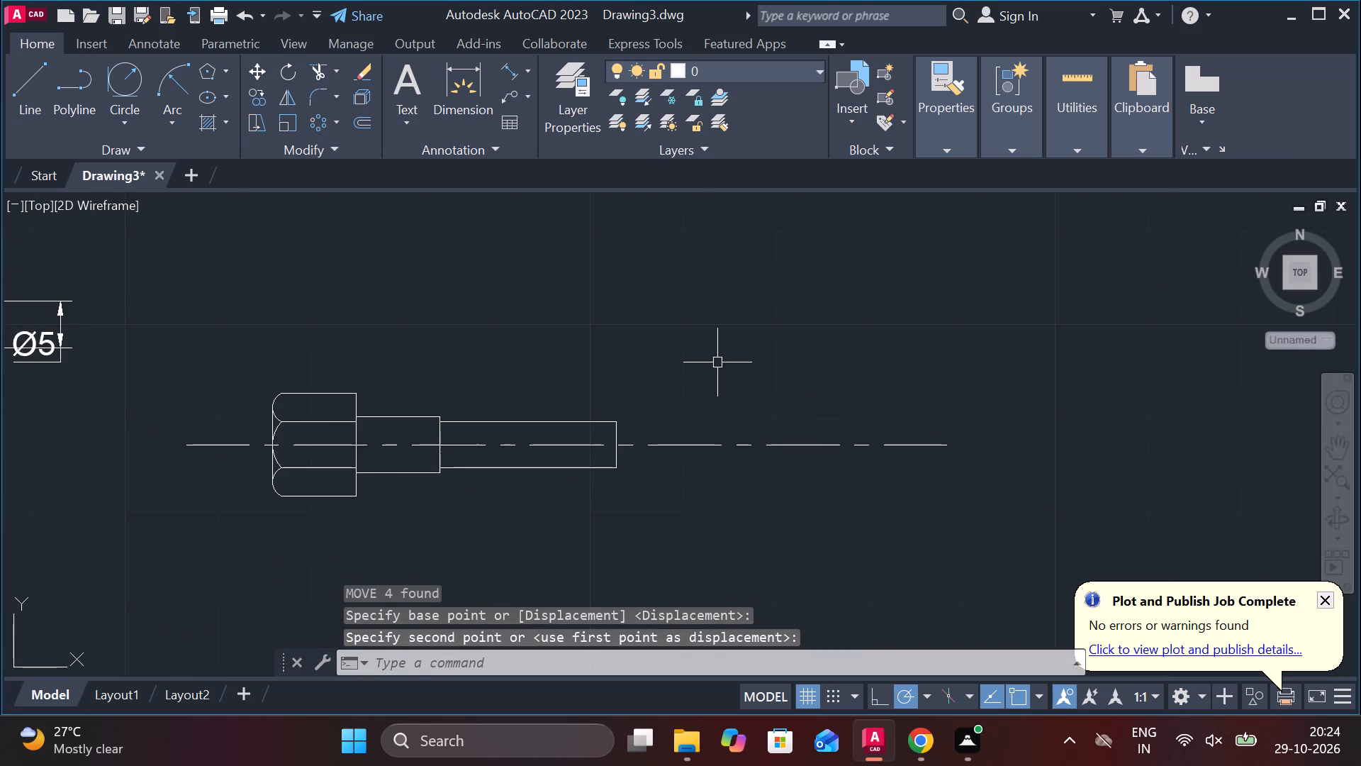
pyautogui.scroll(1, 715, 351)
pyautogui.press('l')
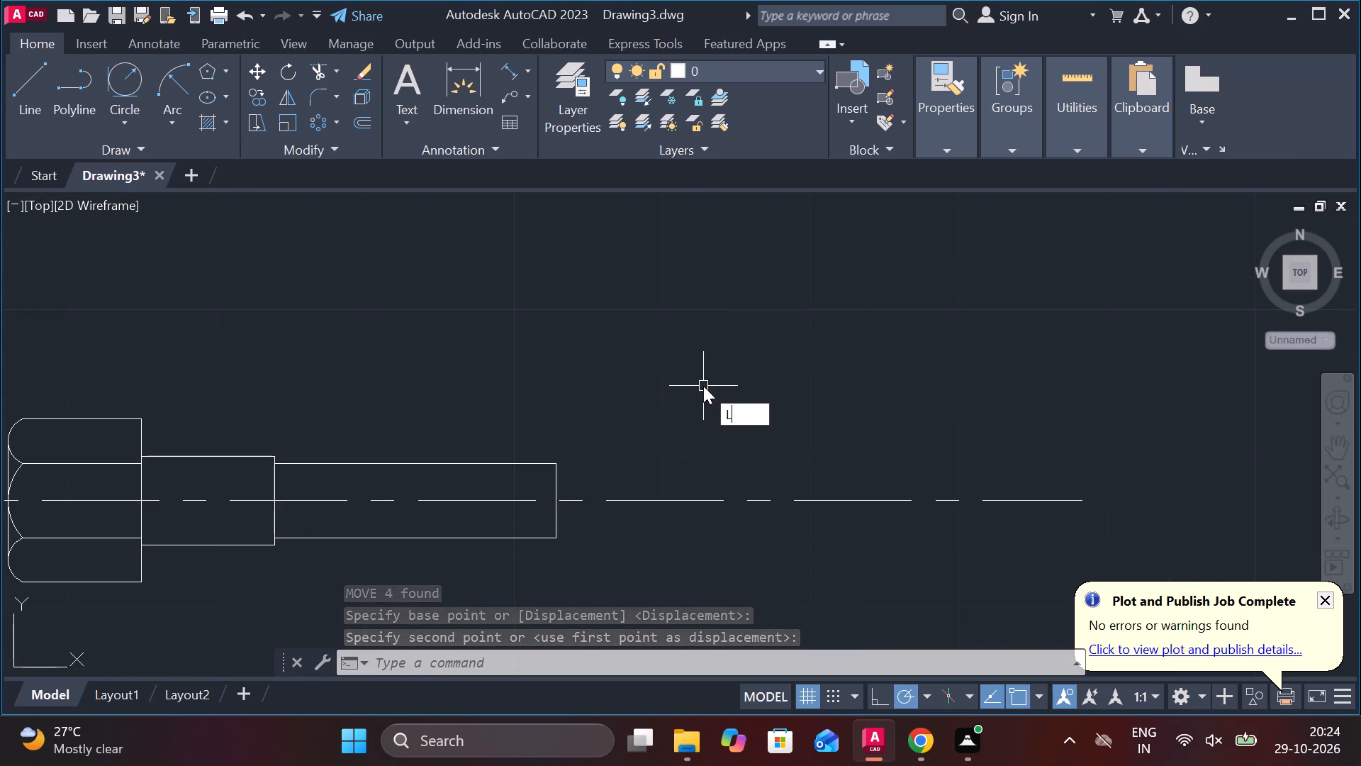
pyautogui.press('Return')
pyautogui.click(692, 371)
pyautogui.write('4')
pyautogui.press('space')
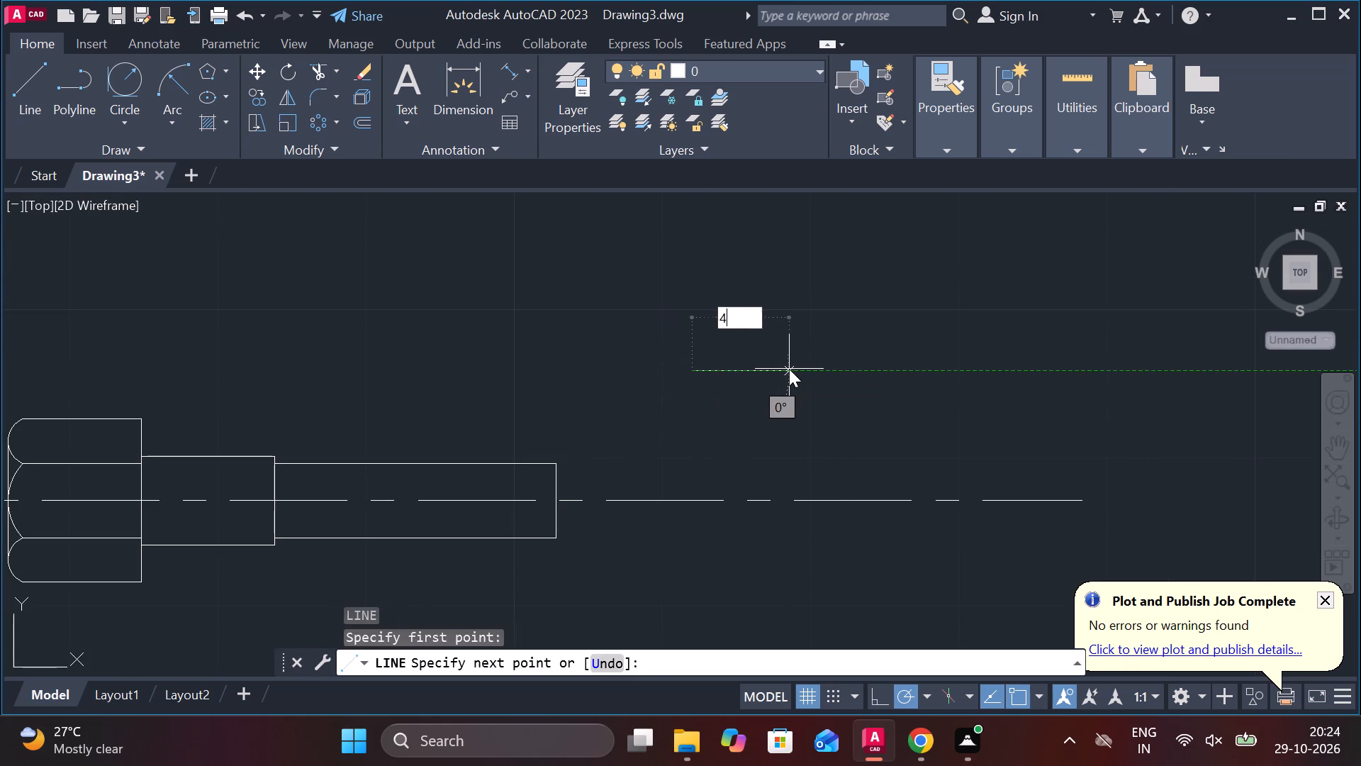
pyautogui.write('4')
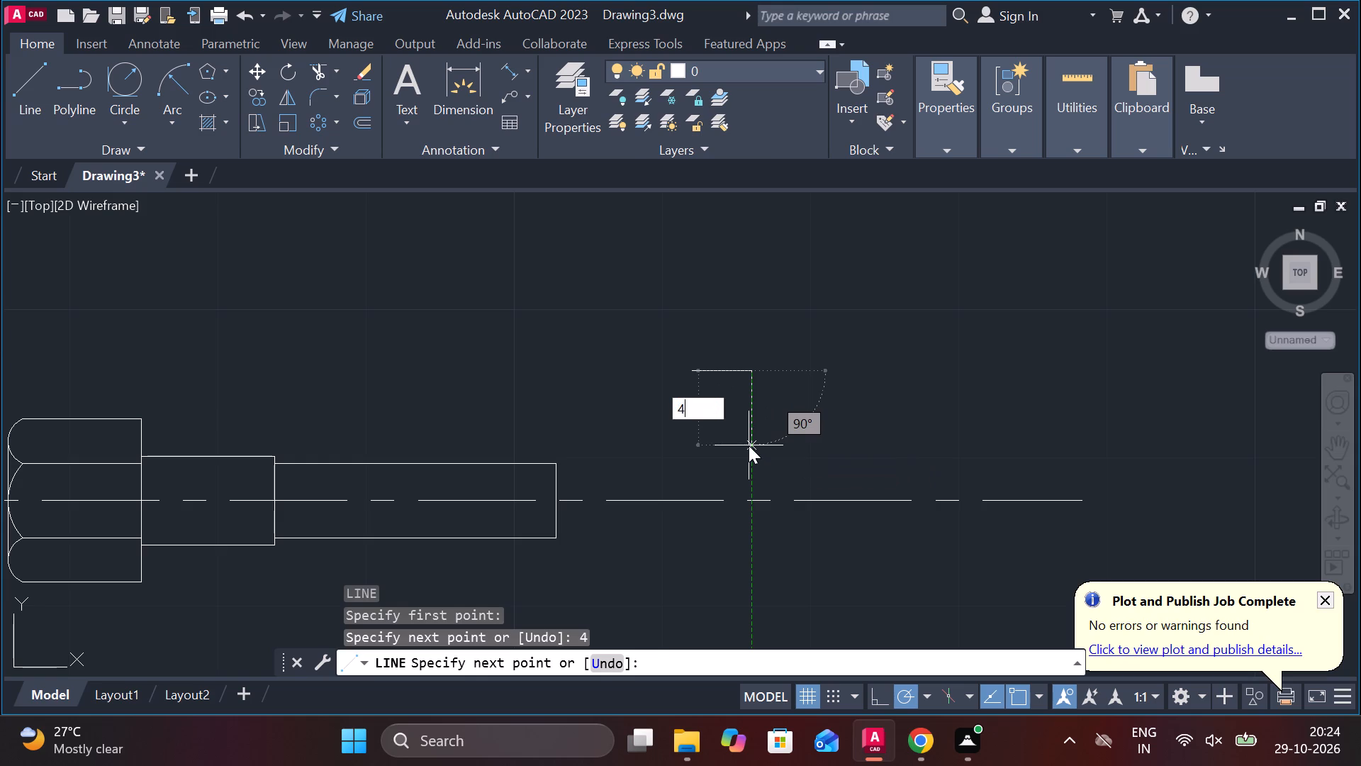
pyautogui.press('space')
pyautogui.write('4')
pyautogui.press('space')
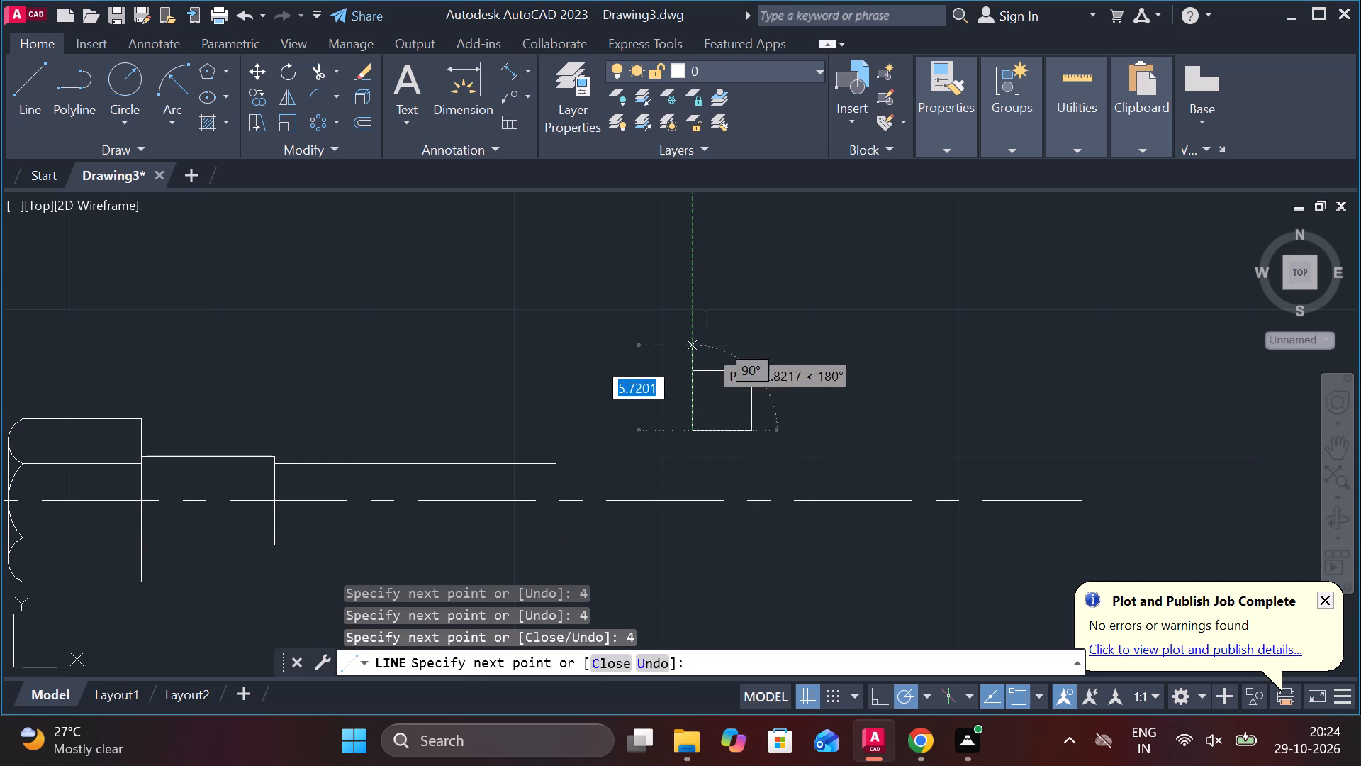
pyautogui.write('C')
pyautogui.press('space')
pyautogui.click(659, 326)
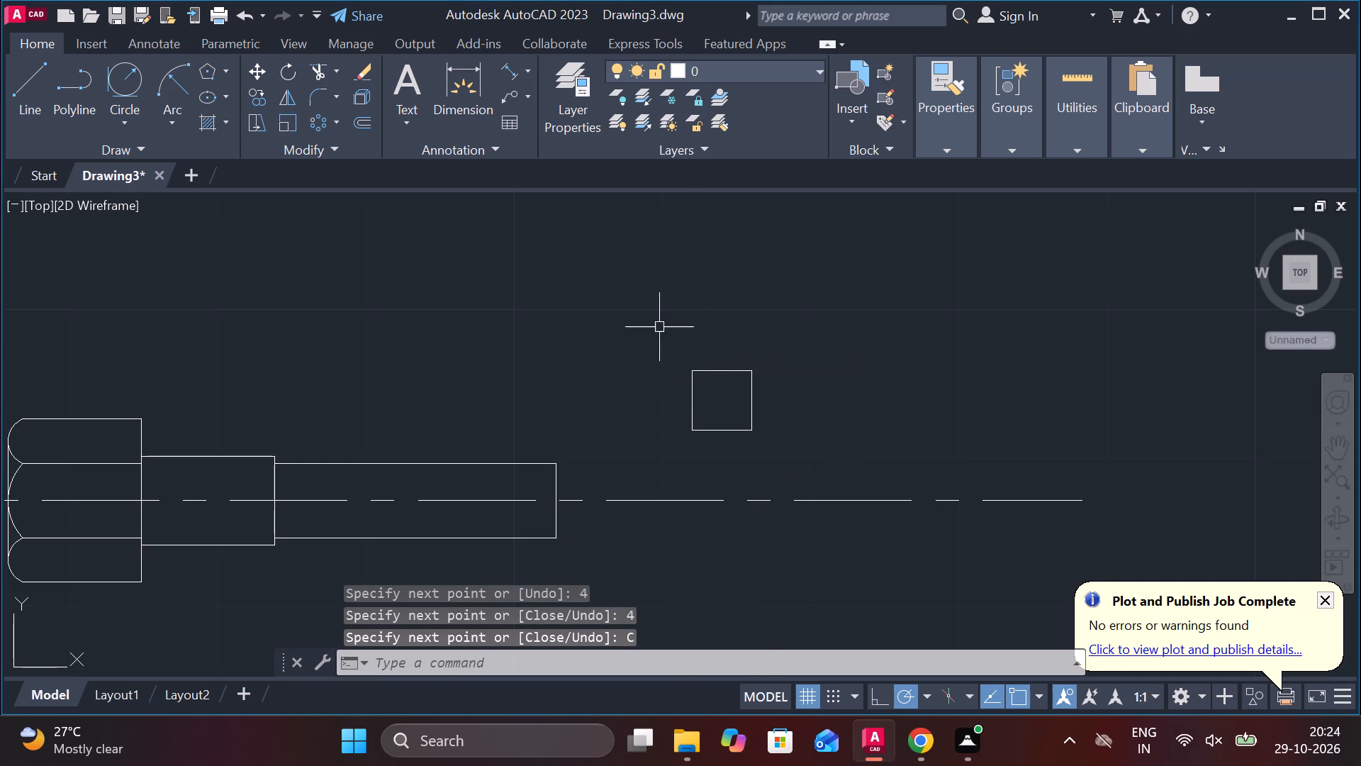
pyautogui.press('Escape')
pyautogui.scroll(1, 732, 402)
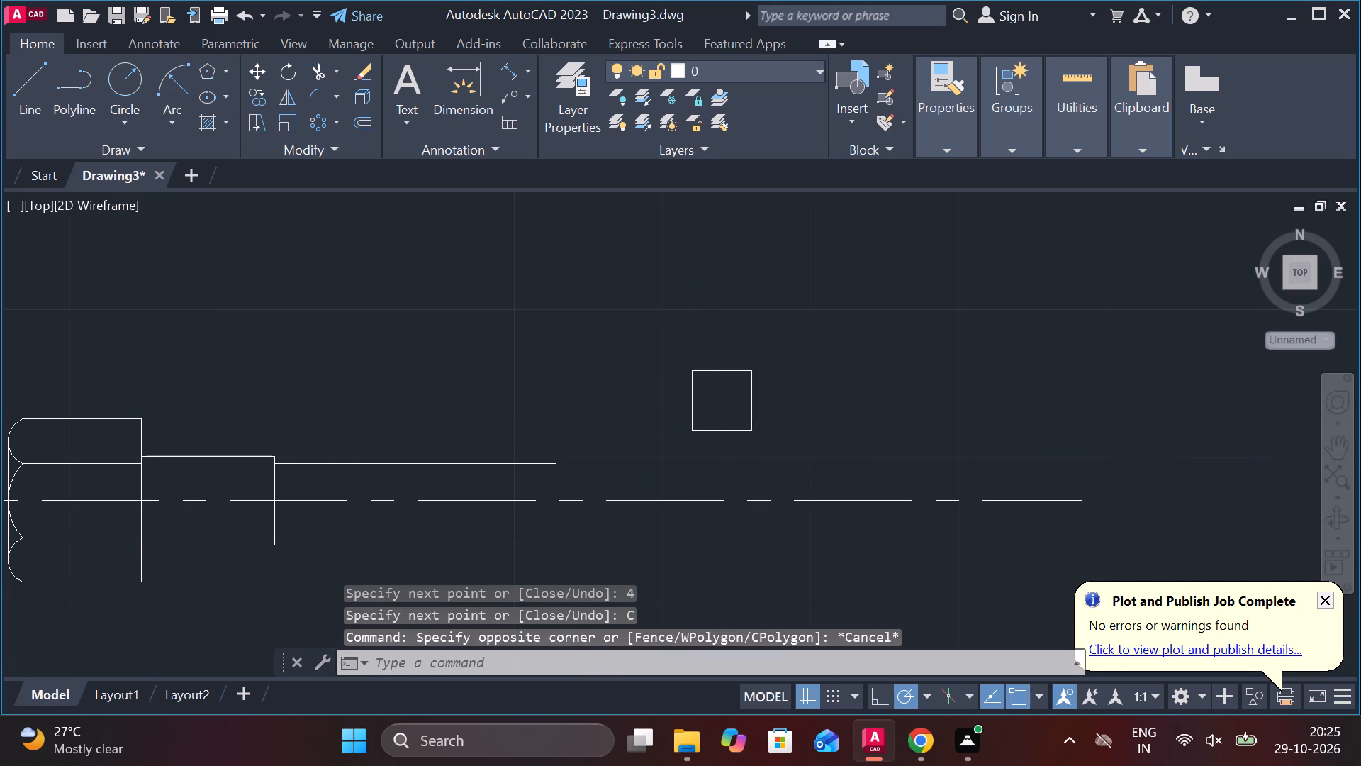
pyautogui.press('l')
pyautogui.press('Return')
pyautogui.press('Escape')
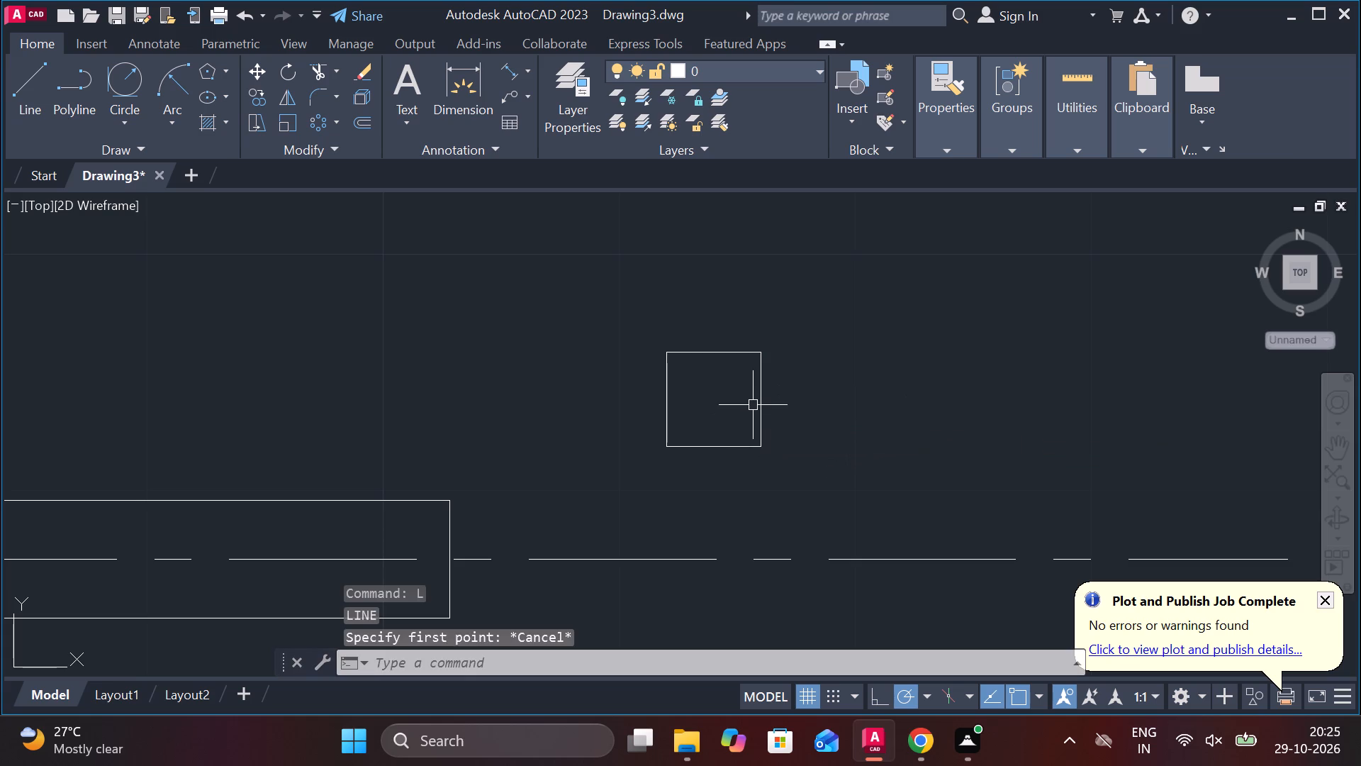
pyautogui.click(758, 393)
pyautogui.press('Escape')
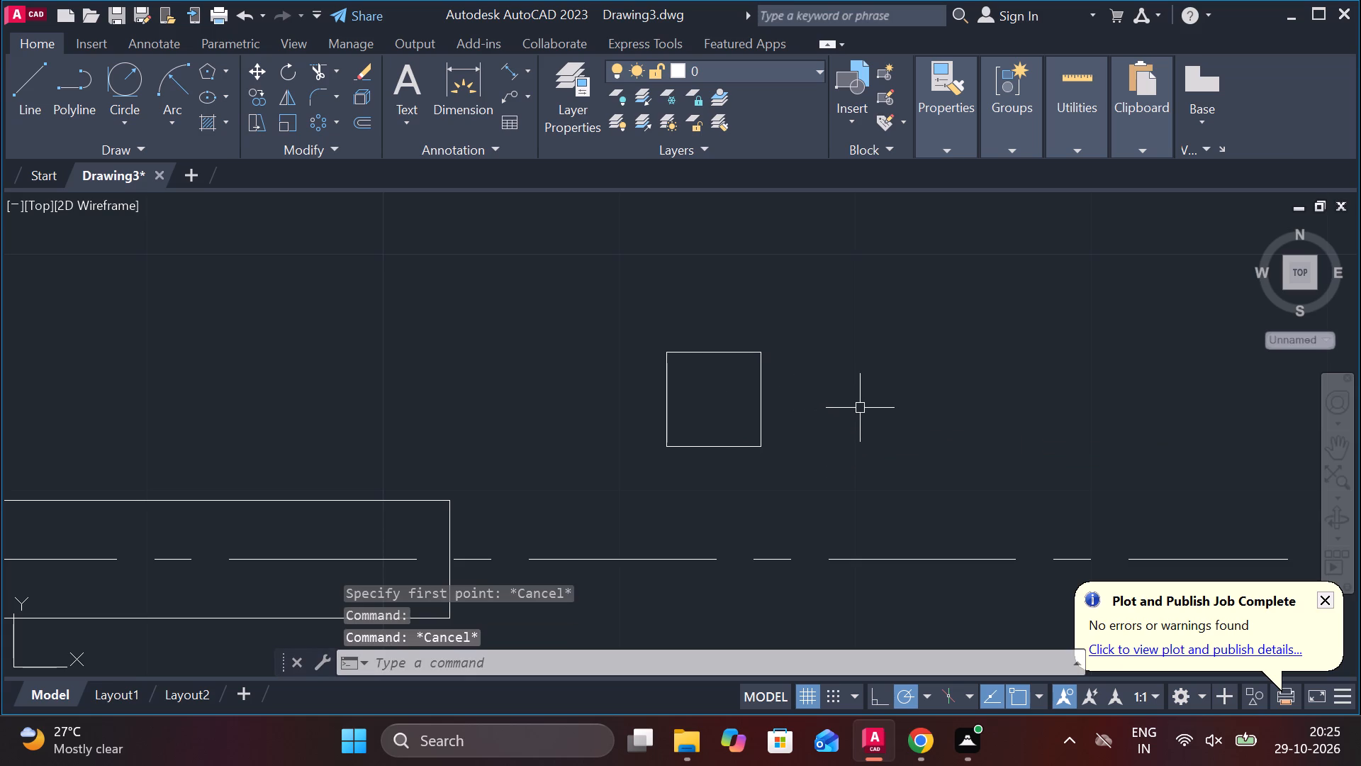
# Draw a horizontal line 2 long outward from the square's right side midpoint, continuing with a sloping line to its upper right corner.
pyautogui.press('l')
pyautogui.press('Return')
pyautogui.click(761, 400)
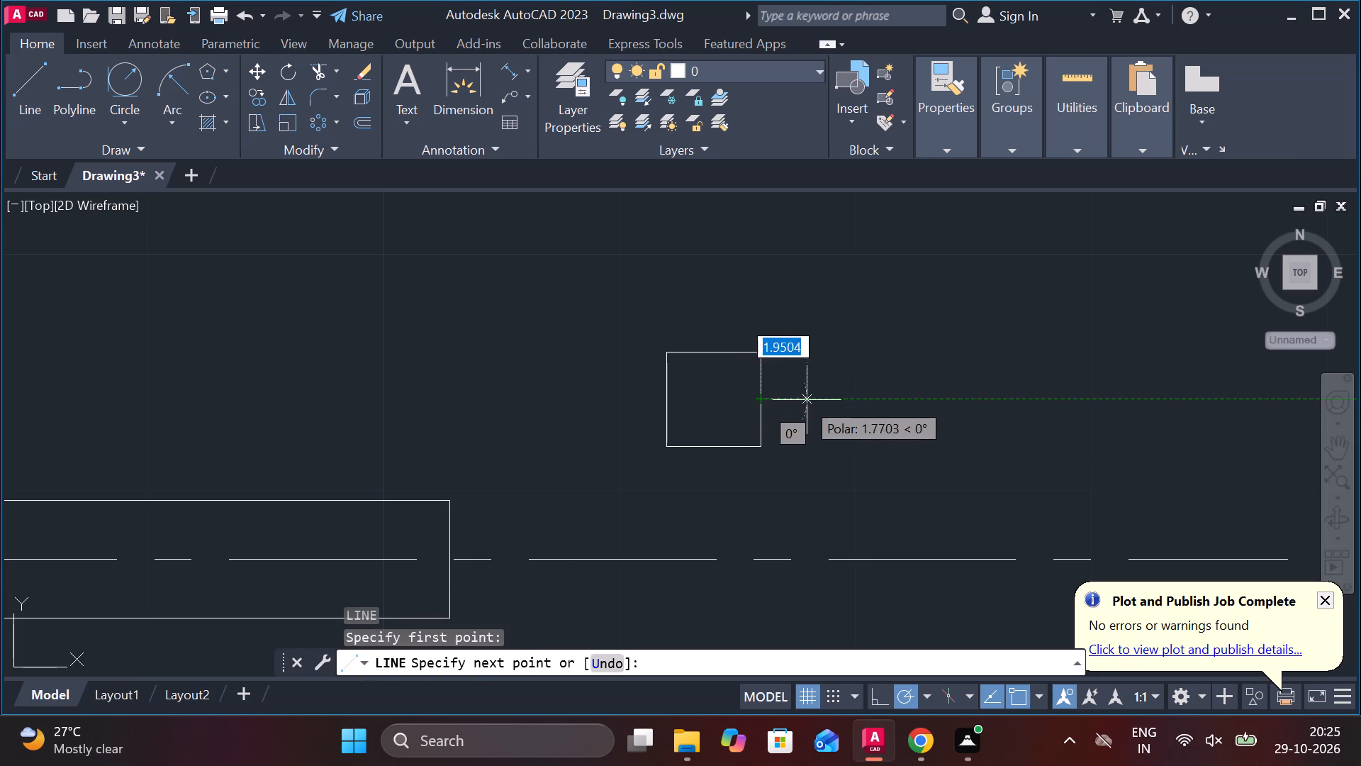
pyautogui.write('2V')
pyautogui.press('BackSpace')
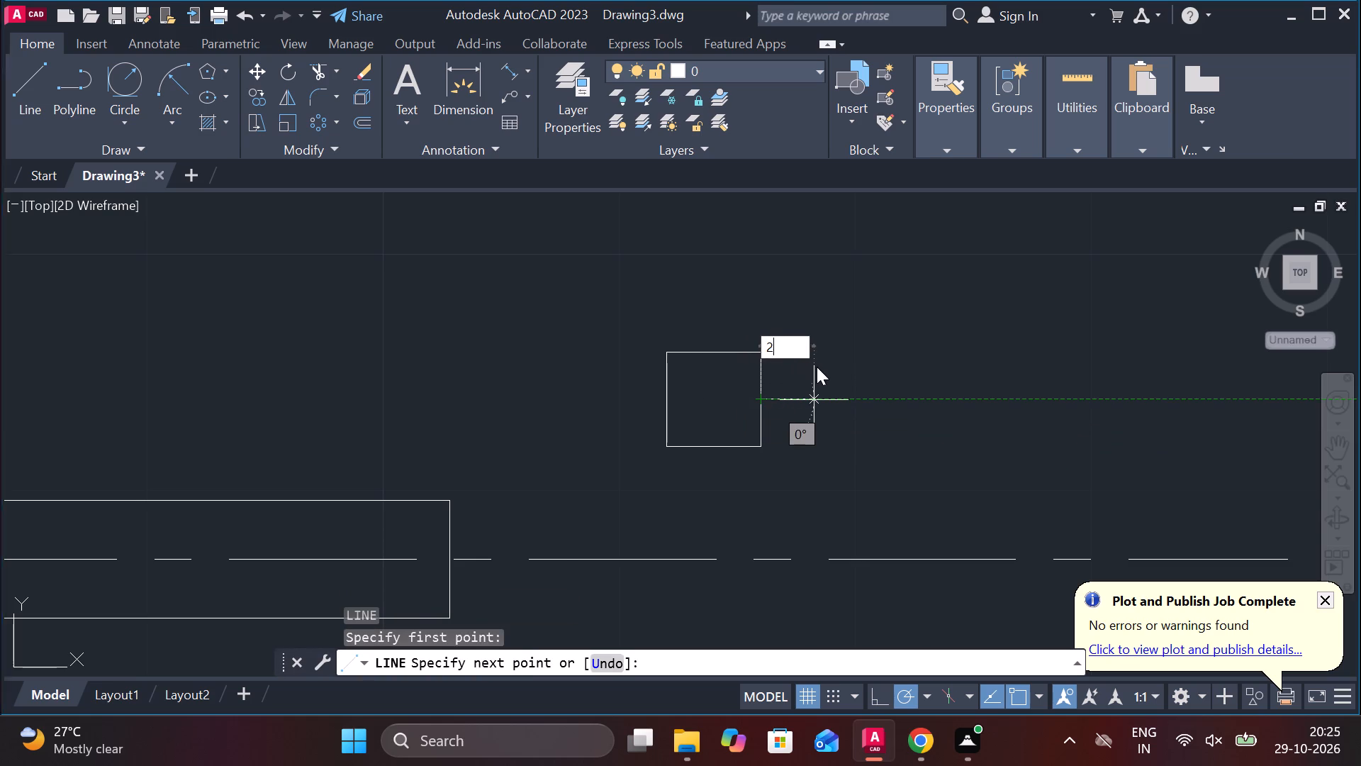
pyautogui.press('Return')
pyautogui.scroll(3, 798, 394)
pyautogui.moveTo(749, 326); pyautogui.dragTo(775, 442, button='middle')
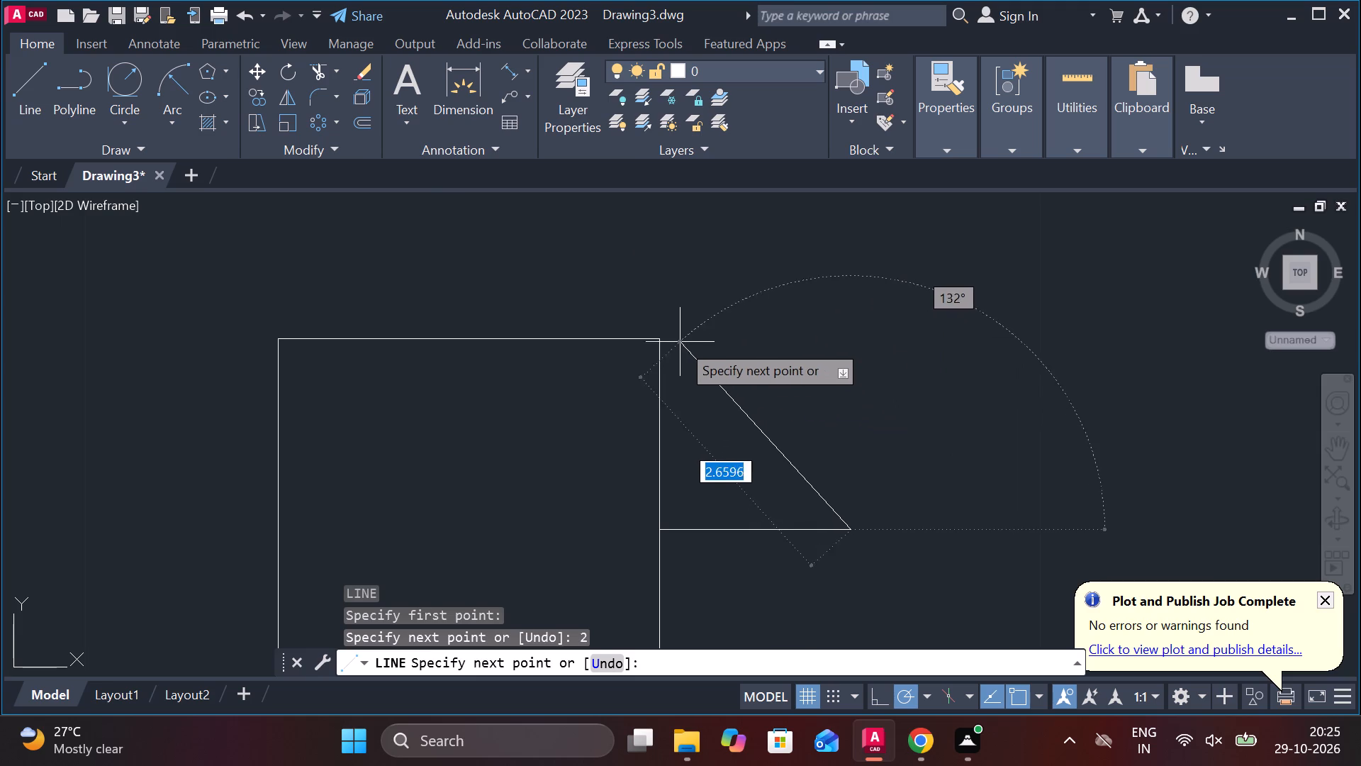
pyautogui.click(661, 340)
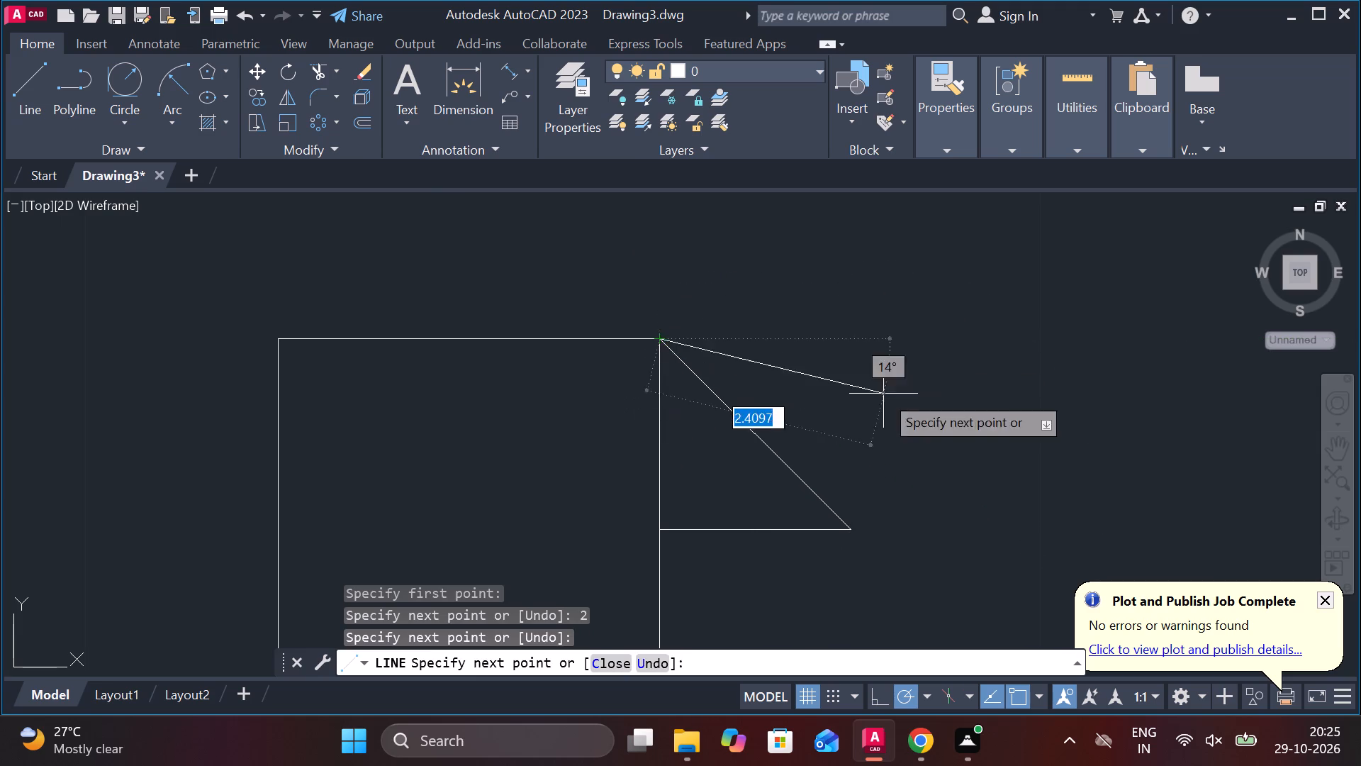
pyautogui.press('Escape')
# Draw a sloping line from the square's lower right corner to the outer end of the horizontal line.
pyautogui.scroll(-1, 870, 462)
pyautogui.press('space')
pyautogui.click(748, 618)
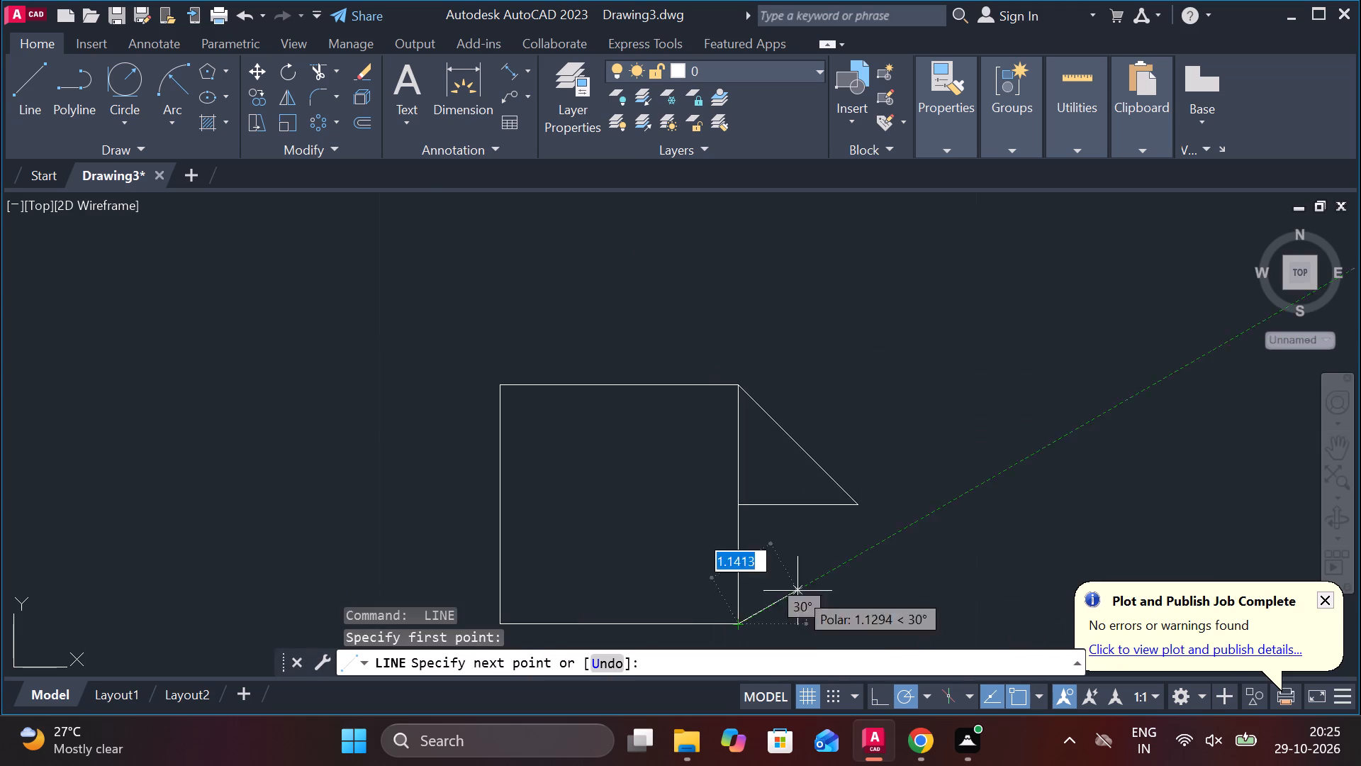
pyautogui.click(854, 500)
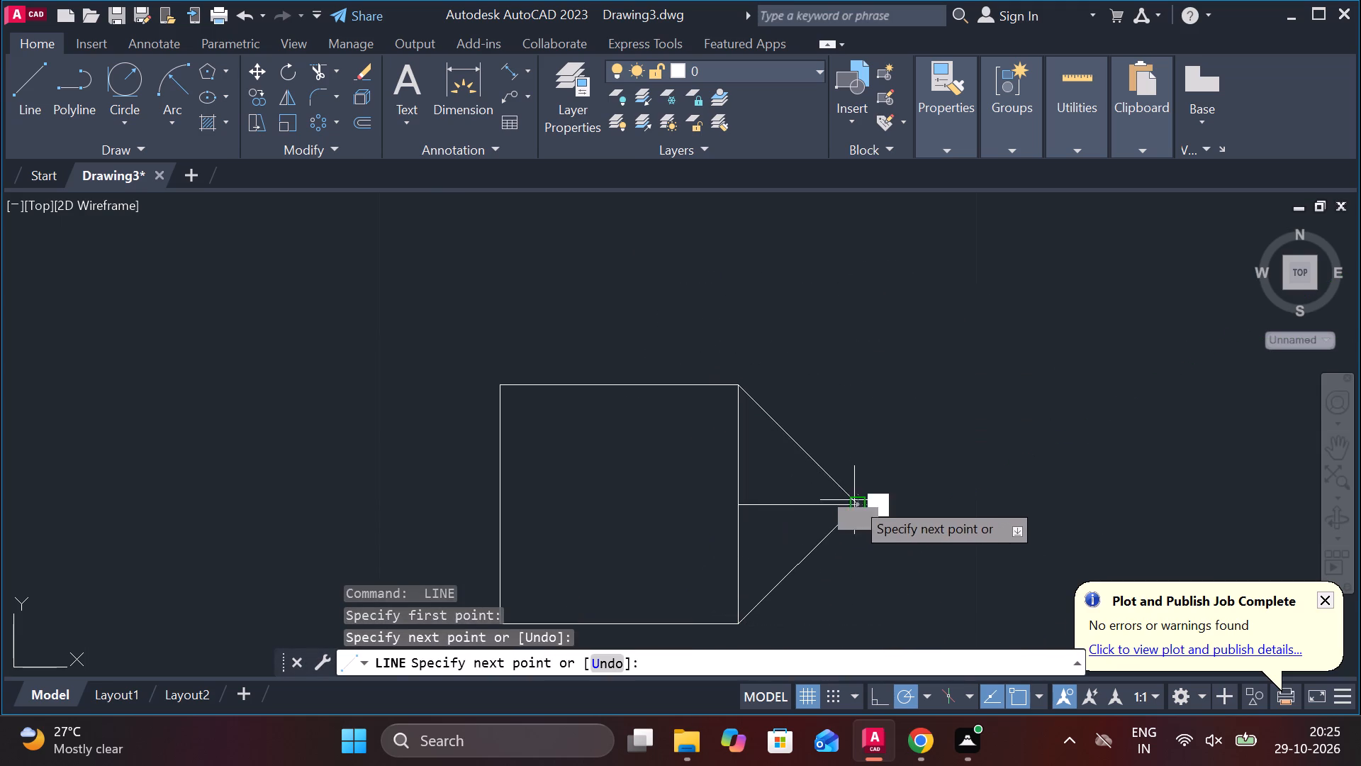
pyautogui.press('Escape')
# Erase the horizontal construction line inside the pointed tip.
pyautogui.click(812, 500)
pyautogui.write('R')
pyautogui.press('space')
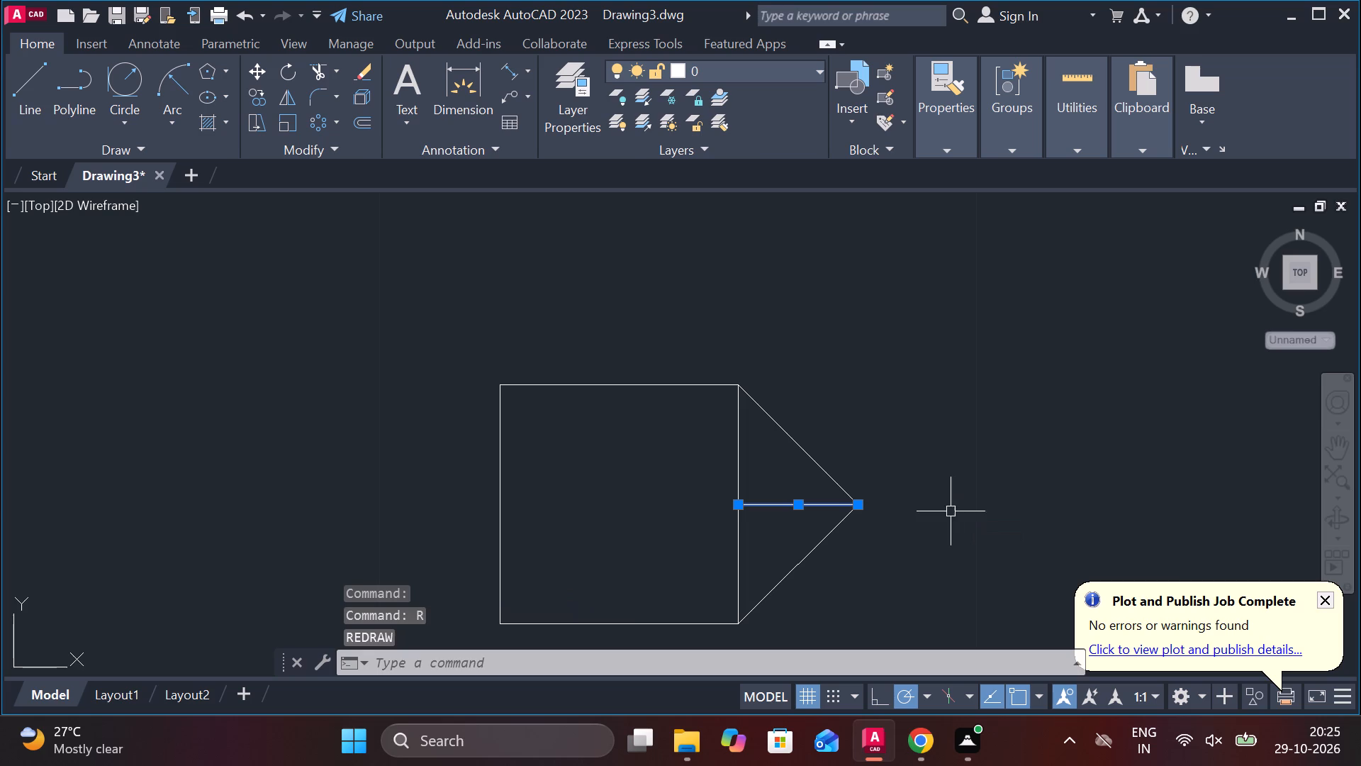
pyautogui.scroll(-1, 948, 512)
pyautogui.write('E')
pyautogui.press('space')
# Move the square with its pointed tip by its left side's midpoint onto the shaft's free end on the centreline.
pyautogui.scroll(-1, 946, 512)
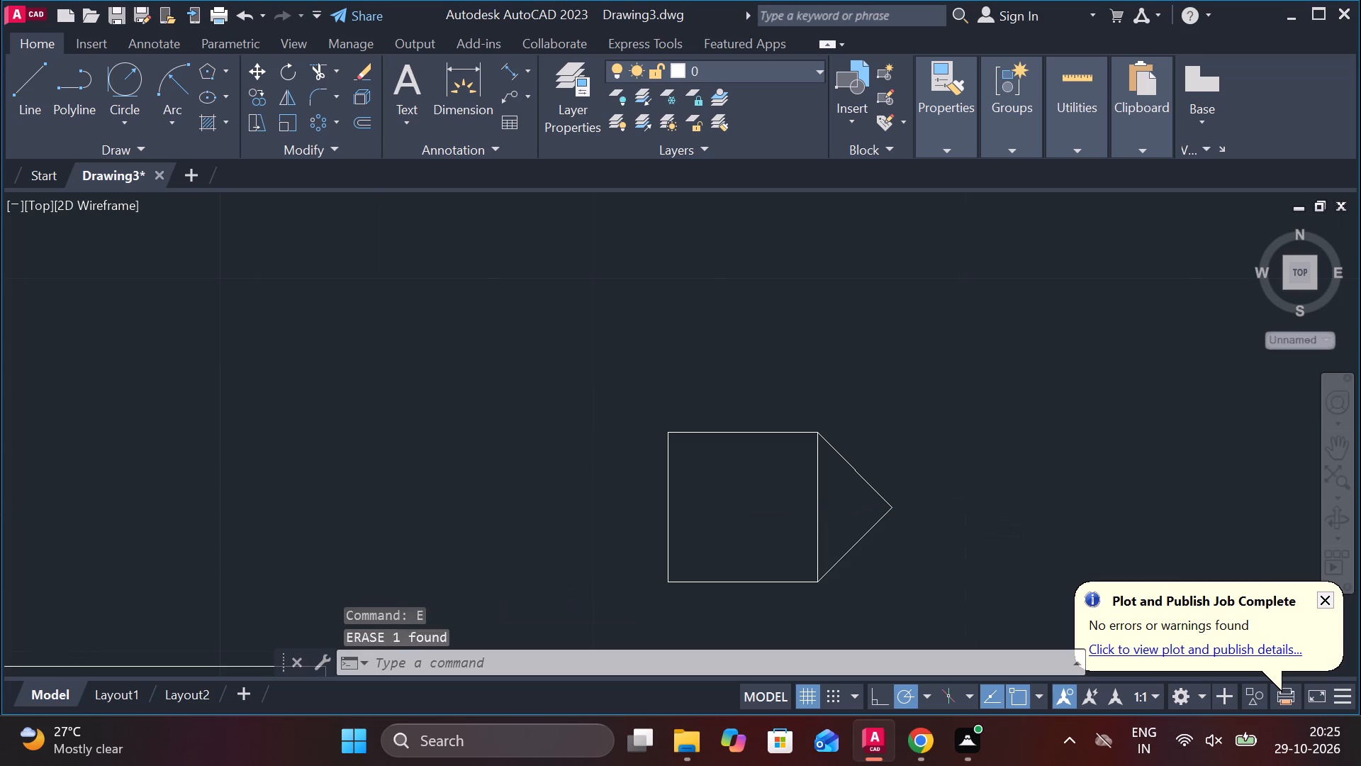
pyautogui.moveTo(710, 418); pyautogui.dragTo(712, 425)
pyautogui.click(977, 564)
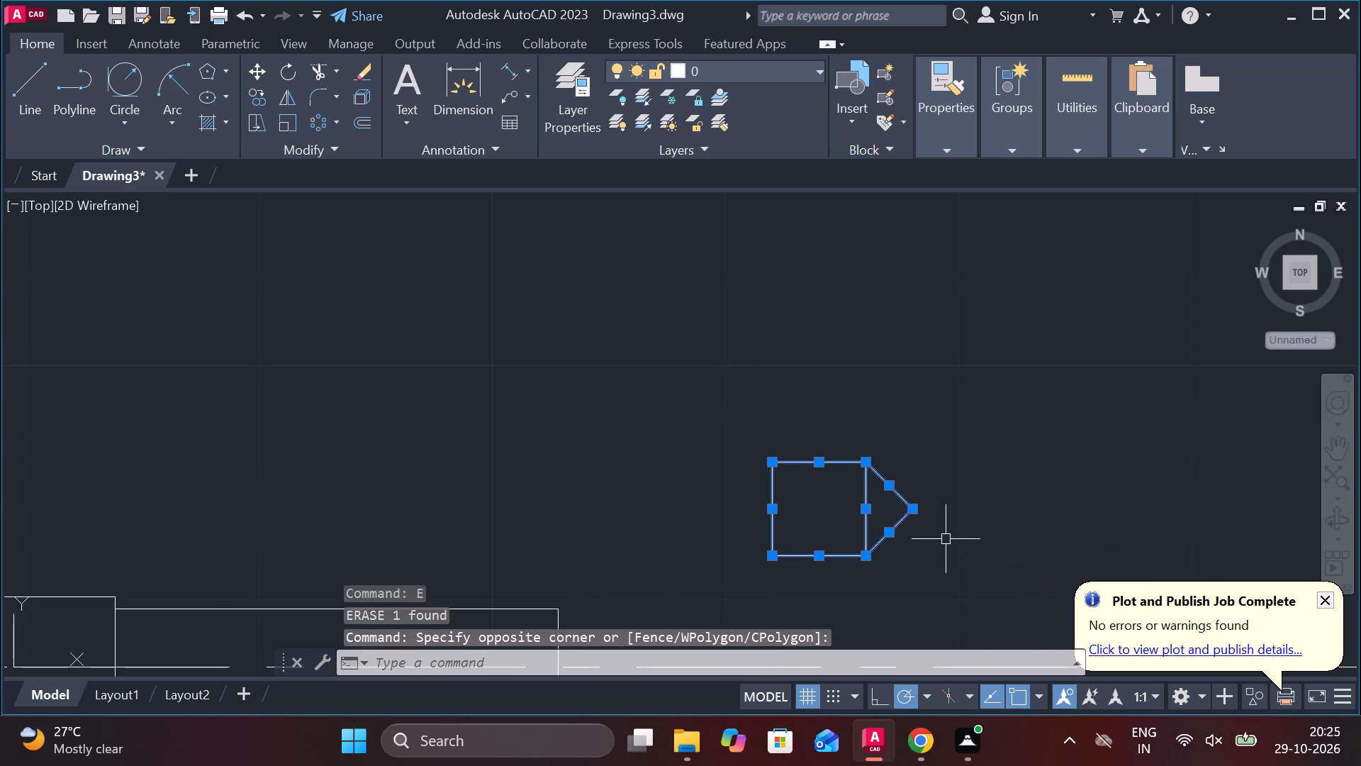
pyautogui.press('m')
pyautogui.press('Return')
pyautogui.click(779, 510)
pyautogui.scroll(-3, 779, 510)
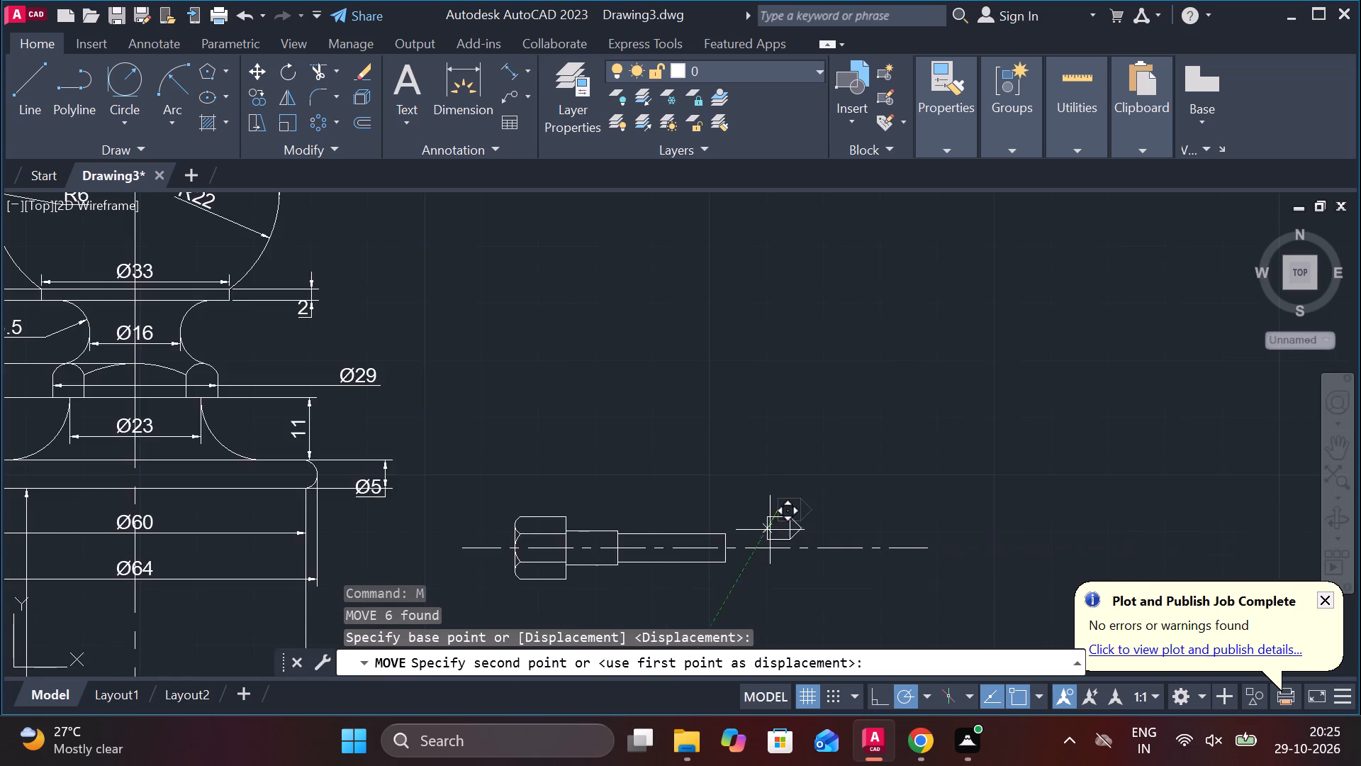
pyautogui.scroll(3, 732, 539)
pyautogui.click(692, 578)
# Draw a circle of diameter 4 centred on the centreline in the middle of the hexagonal head.
pyautogui.scroll(-1, 726, 569)
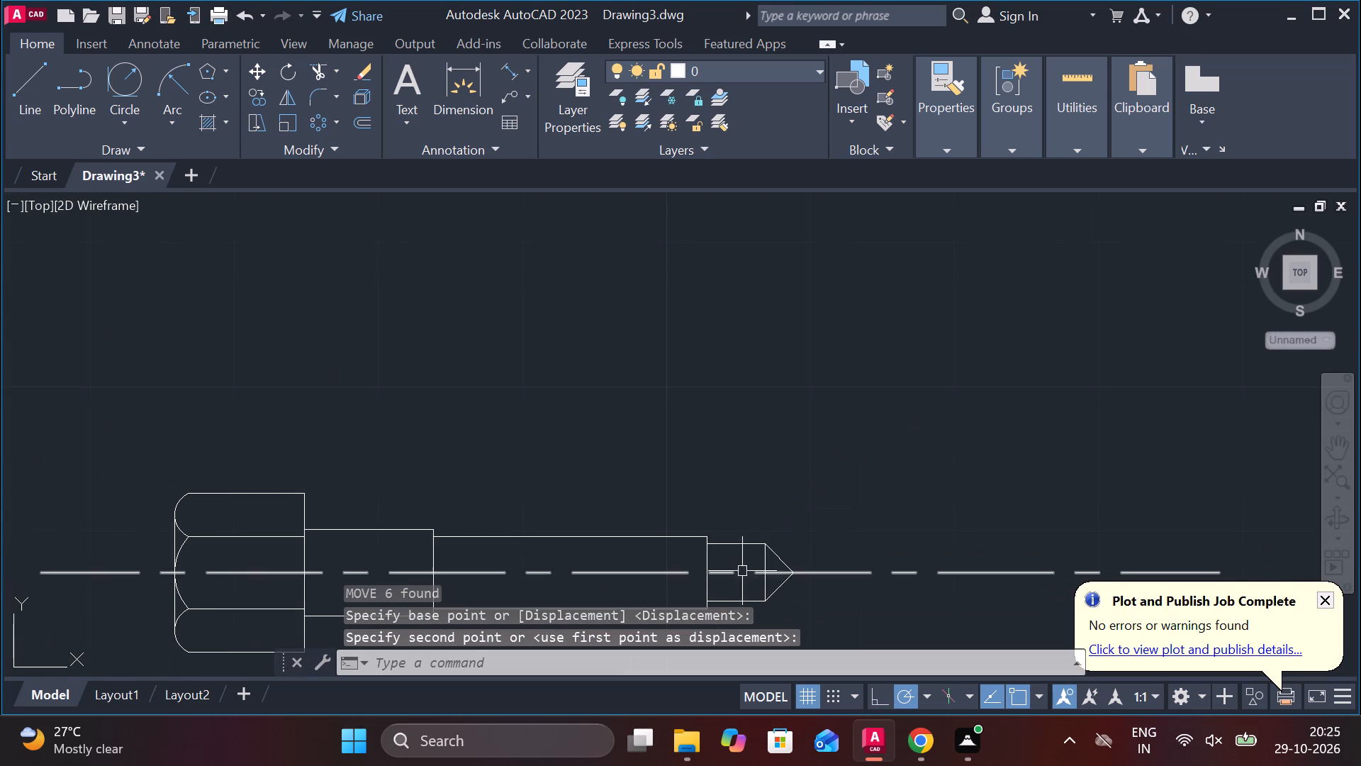
pyautogui.moveTo(757, 592); pyautogui.dragTo(761, 552, button='middle')
pyautogui.scroll(2, 732, 574)
pyautogui.scroll(-3, 732, 573)
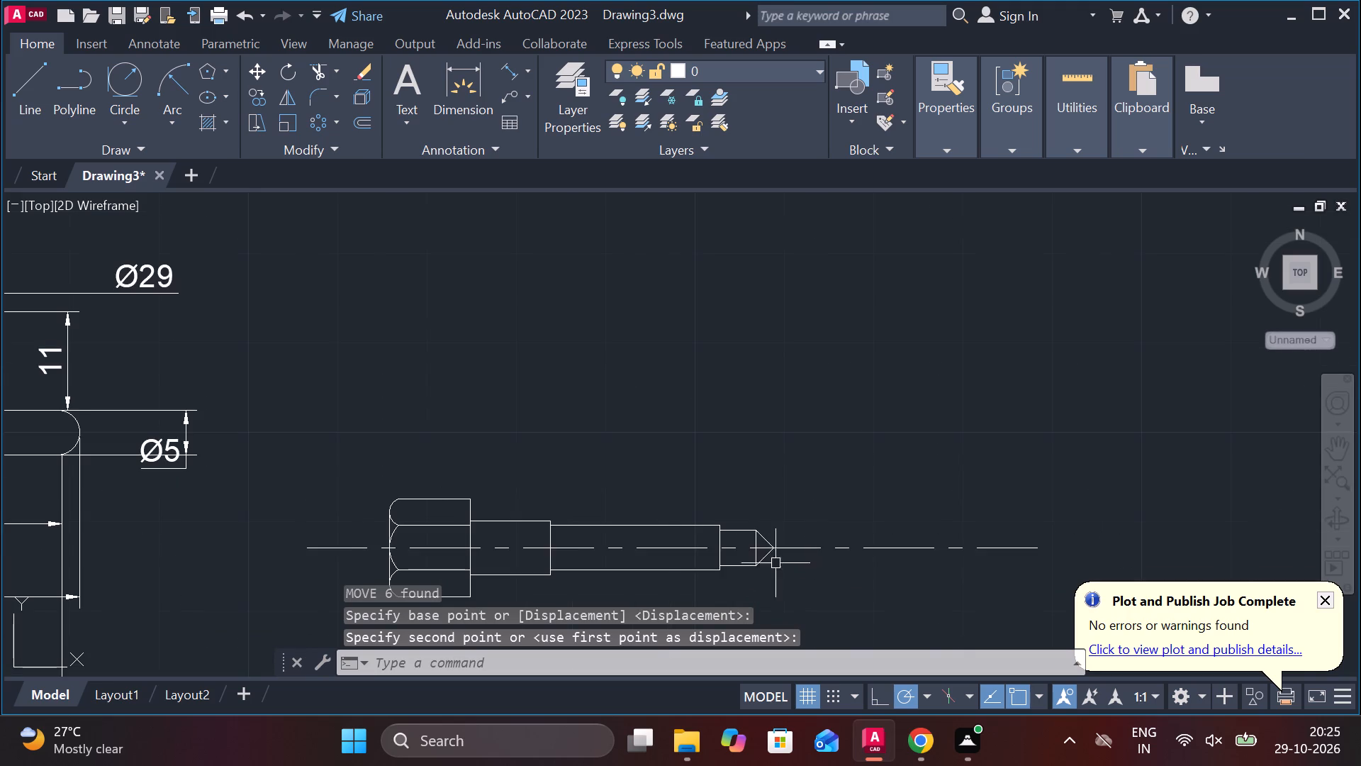
pyautogui.moveTo(673, 506); pyautogui.dragTo(693, 335, button='middle')
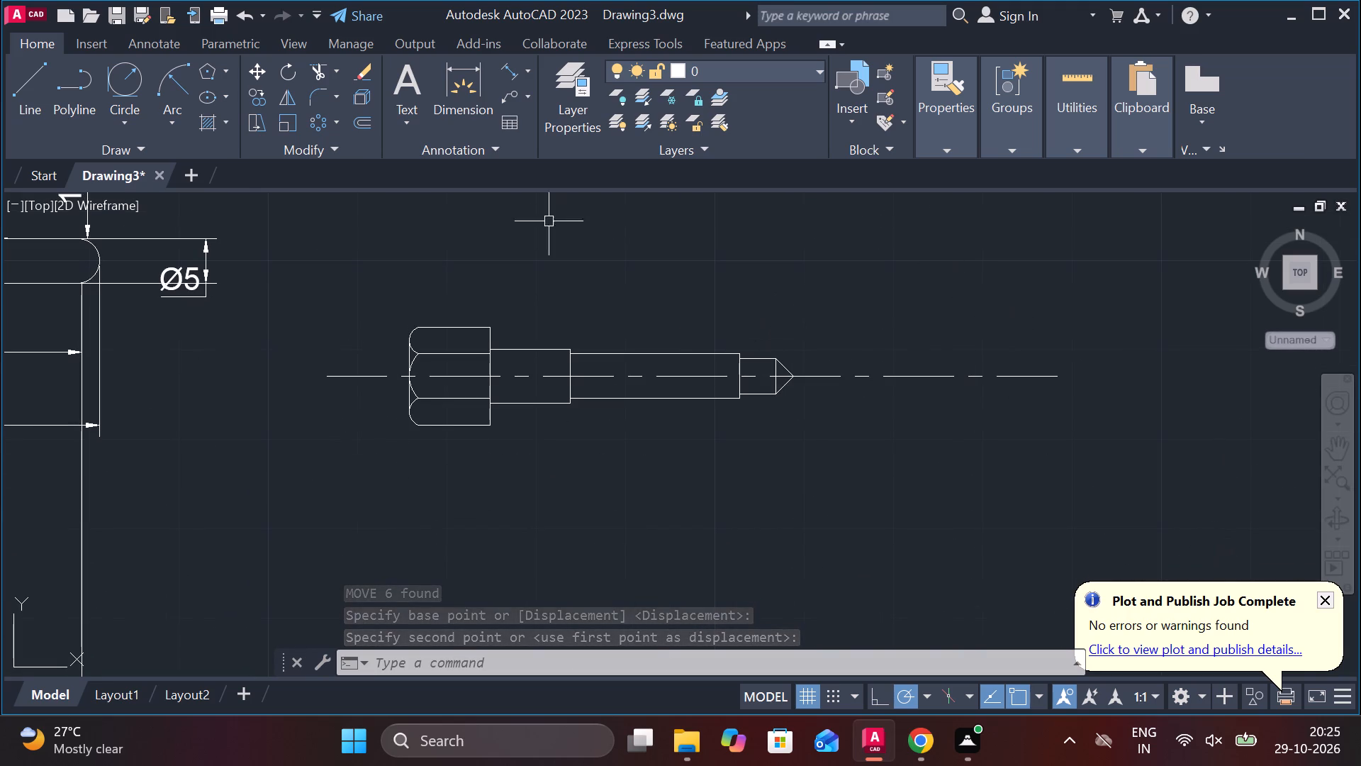
pyautogui.scroll(2, 514, 385)
pyautogui.moveTo(531, 395); pyautogui.dragTo(635, 409, button='middle')
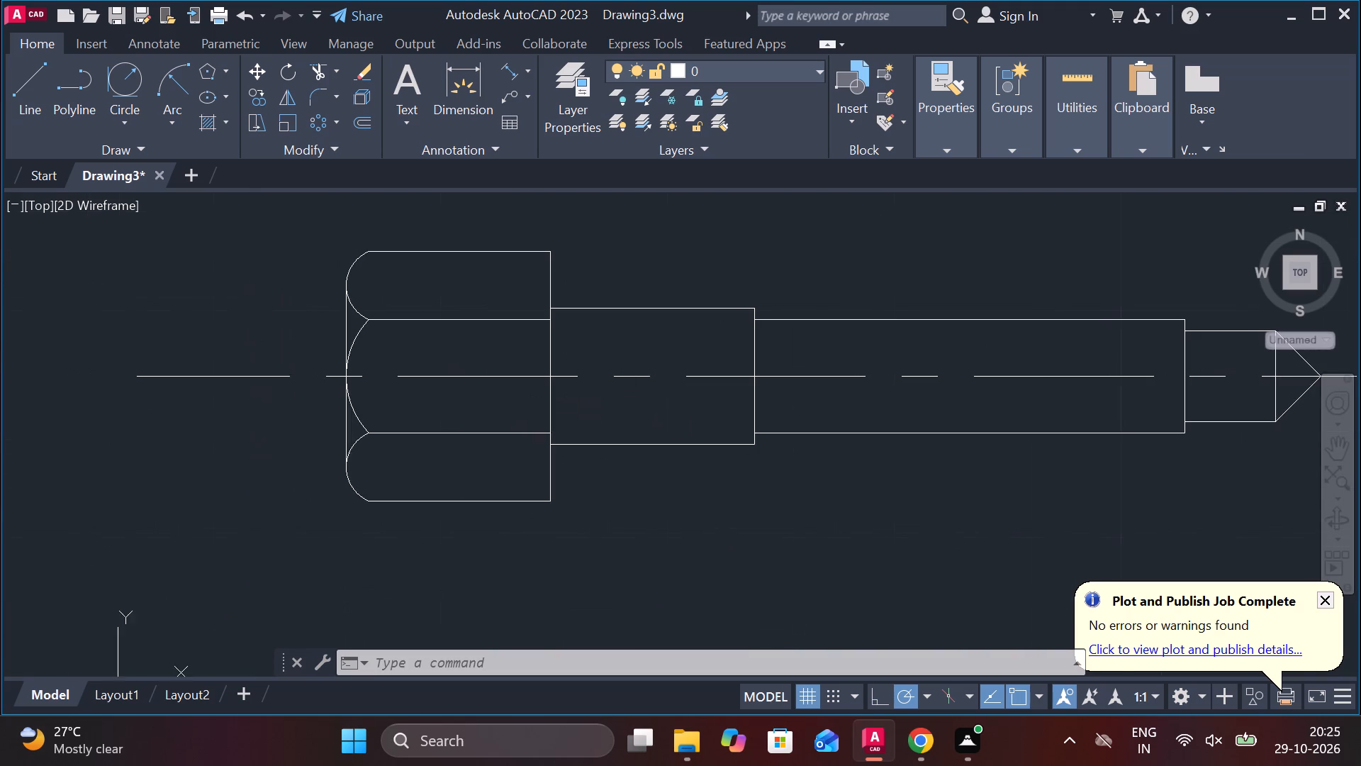
pyautogui.write('C')
pyautogui.press('space')
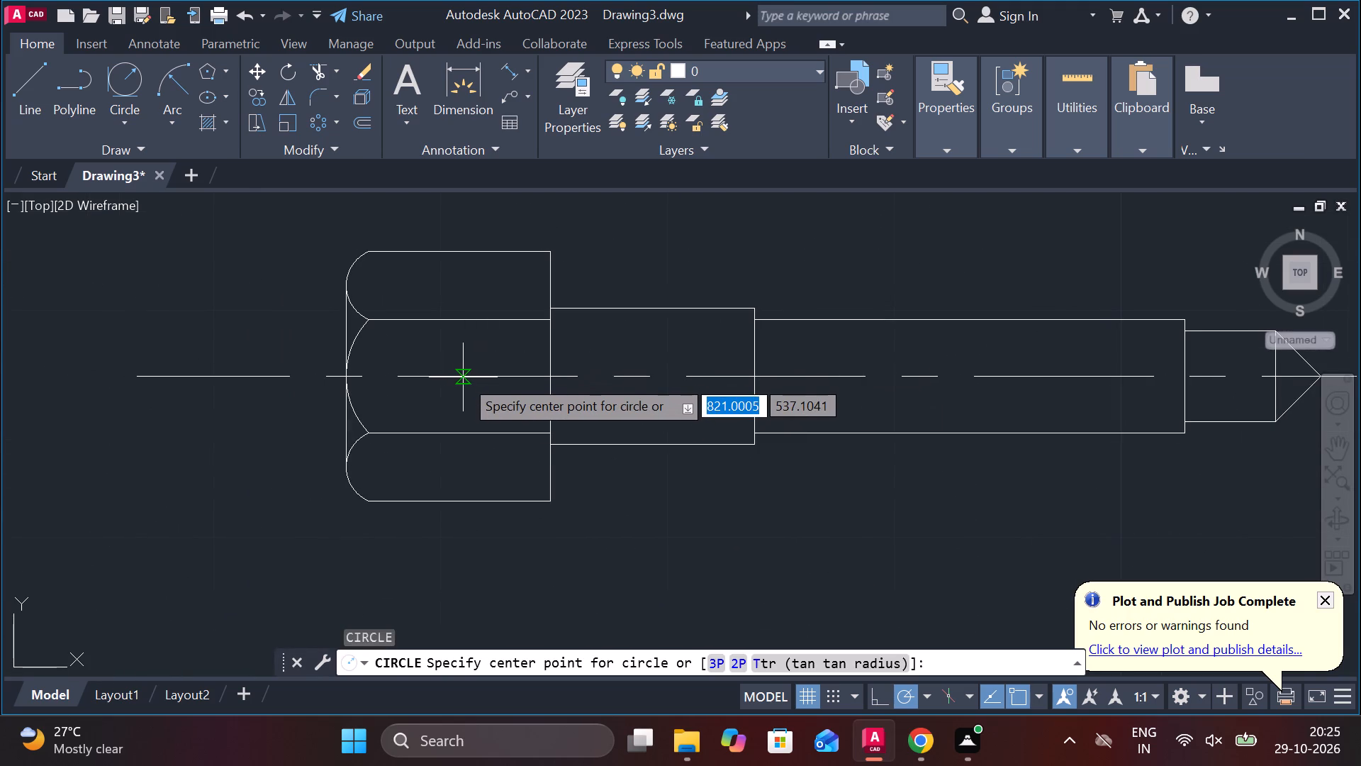
pyautogui.click(446, 377)
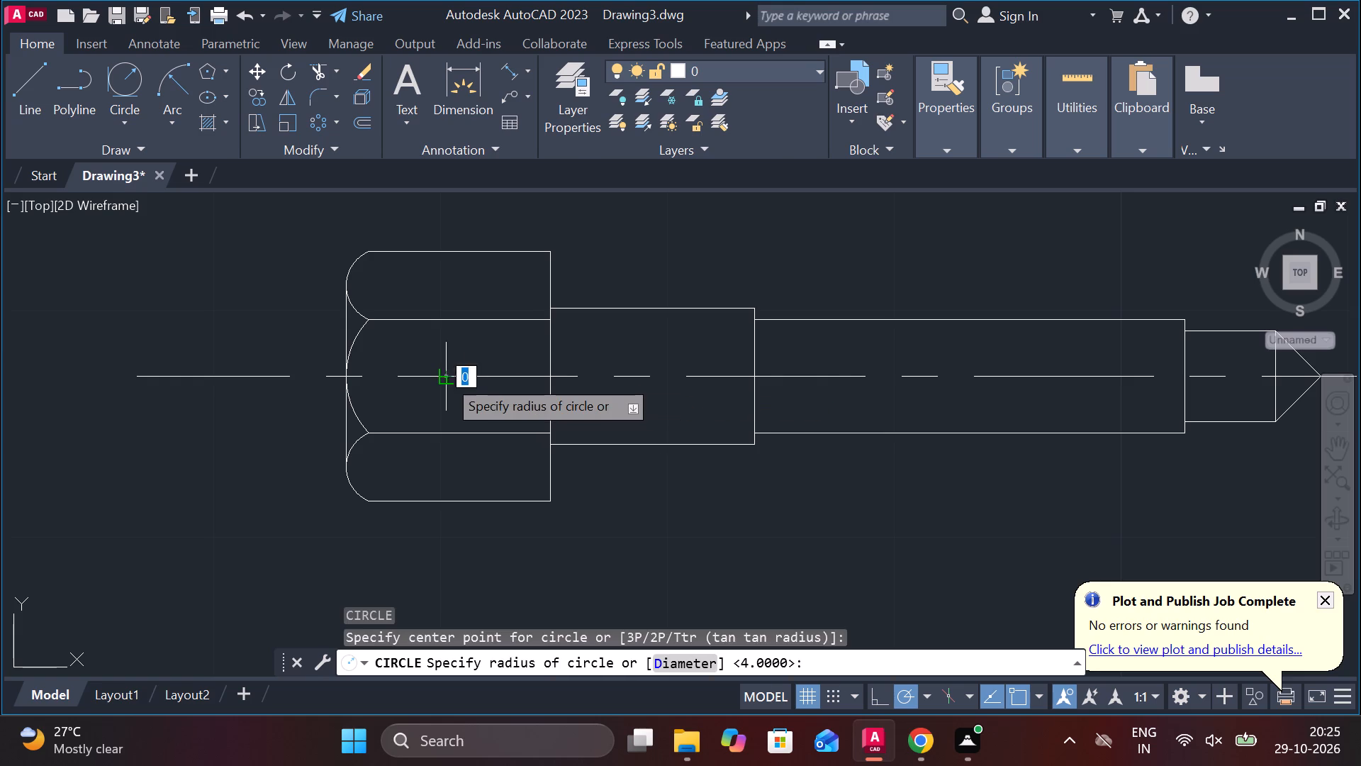
pyautogui.write('D 4')
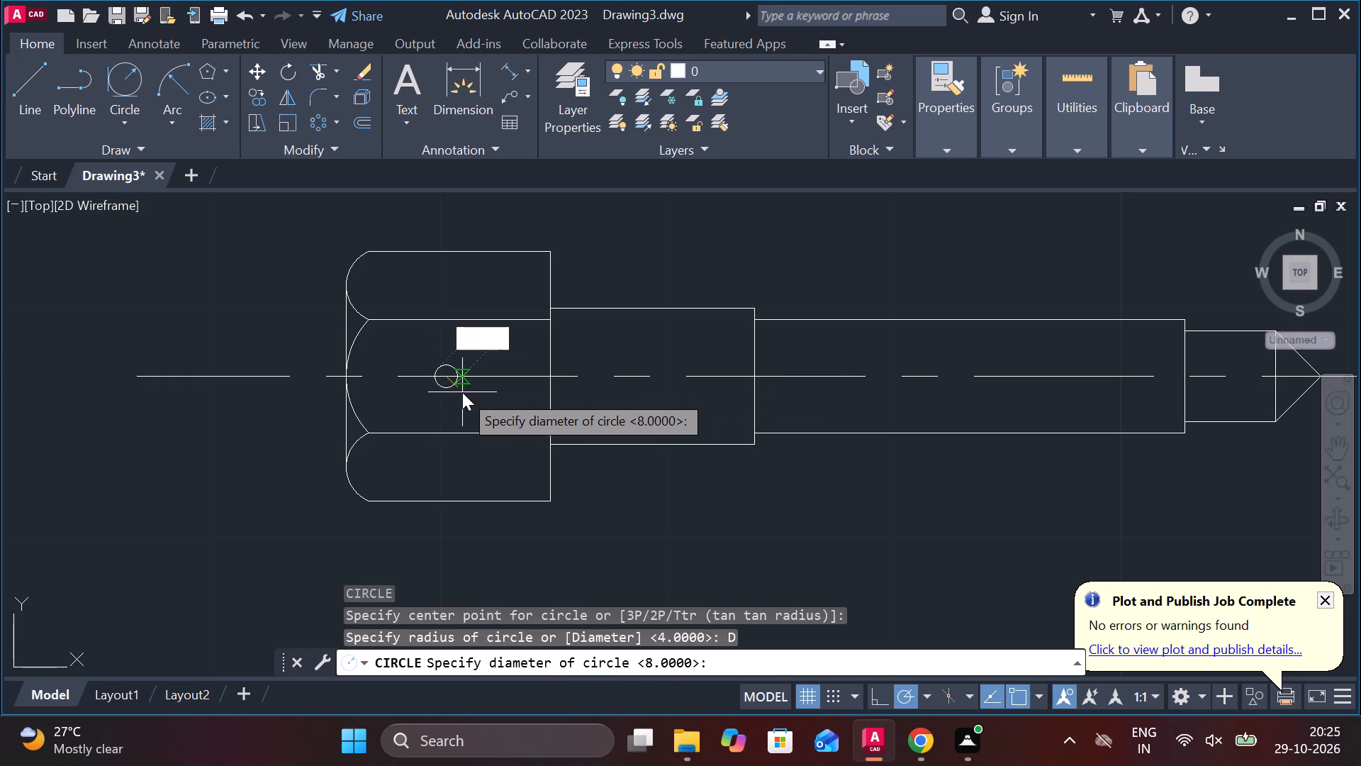
pyautogui.press('Return')
pyautogui.scroll(-1, 643, 340)
pyautogui.press('Escape')
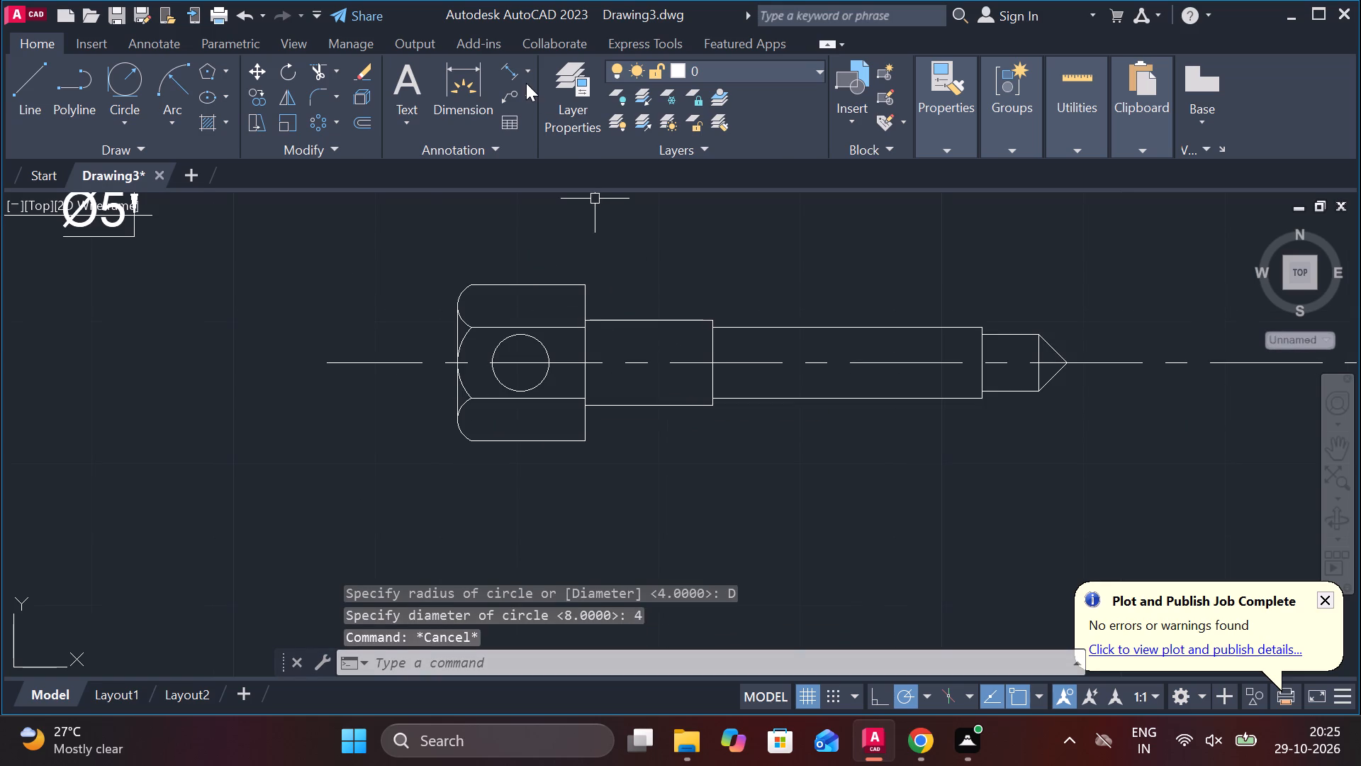
# Add a linear dimension for the spindle's overall length, from the head's outer face to the pointed tip, placed above the spindle.
pyautogui.click(522, 67)
pyautogui.click(534, 104)
pyautogui.click(459, 365)
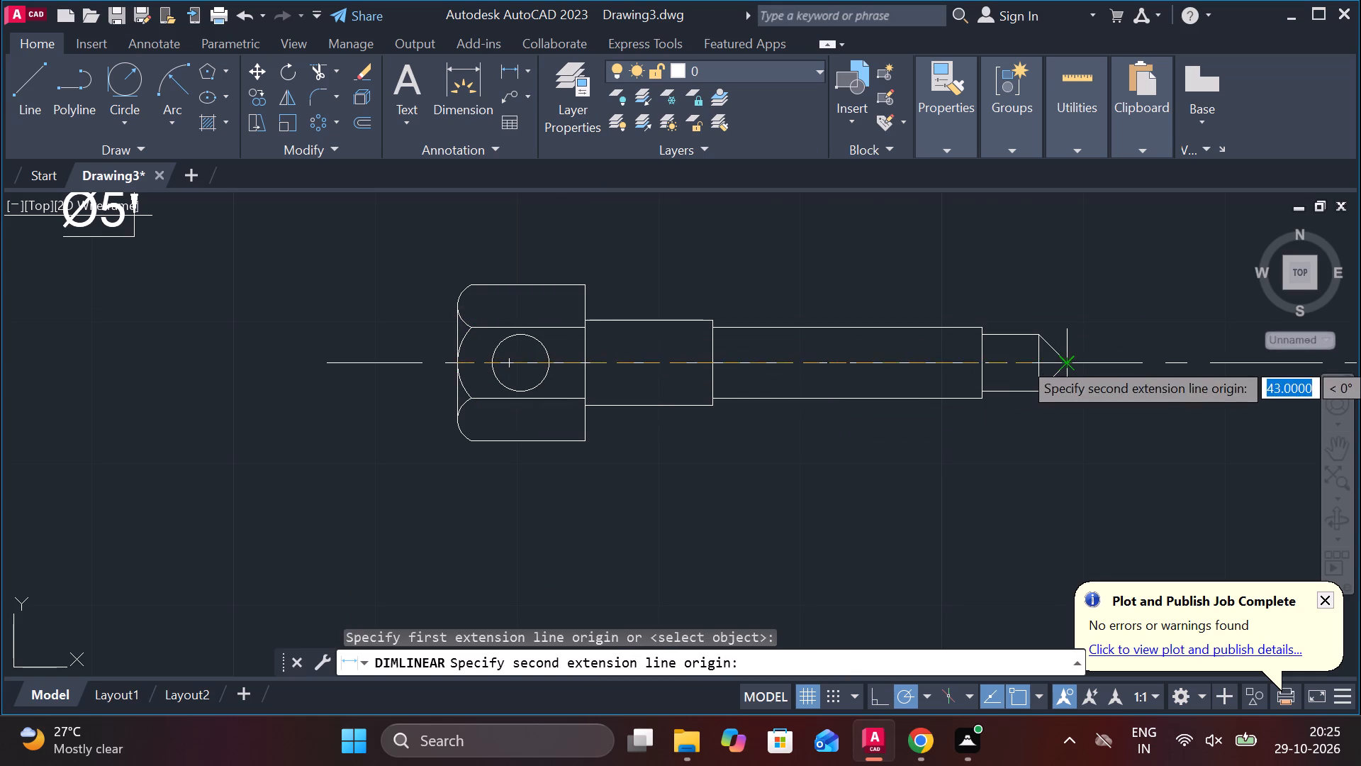
pyautogui.click(1072, 360)
pyautogui.moveTo(839, 280); pyautogui.dragTo(822, 352, button='middle')
pyautogui.scroll(-1, 826, 346)
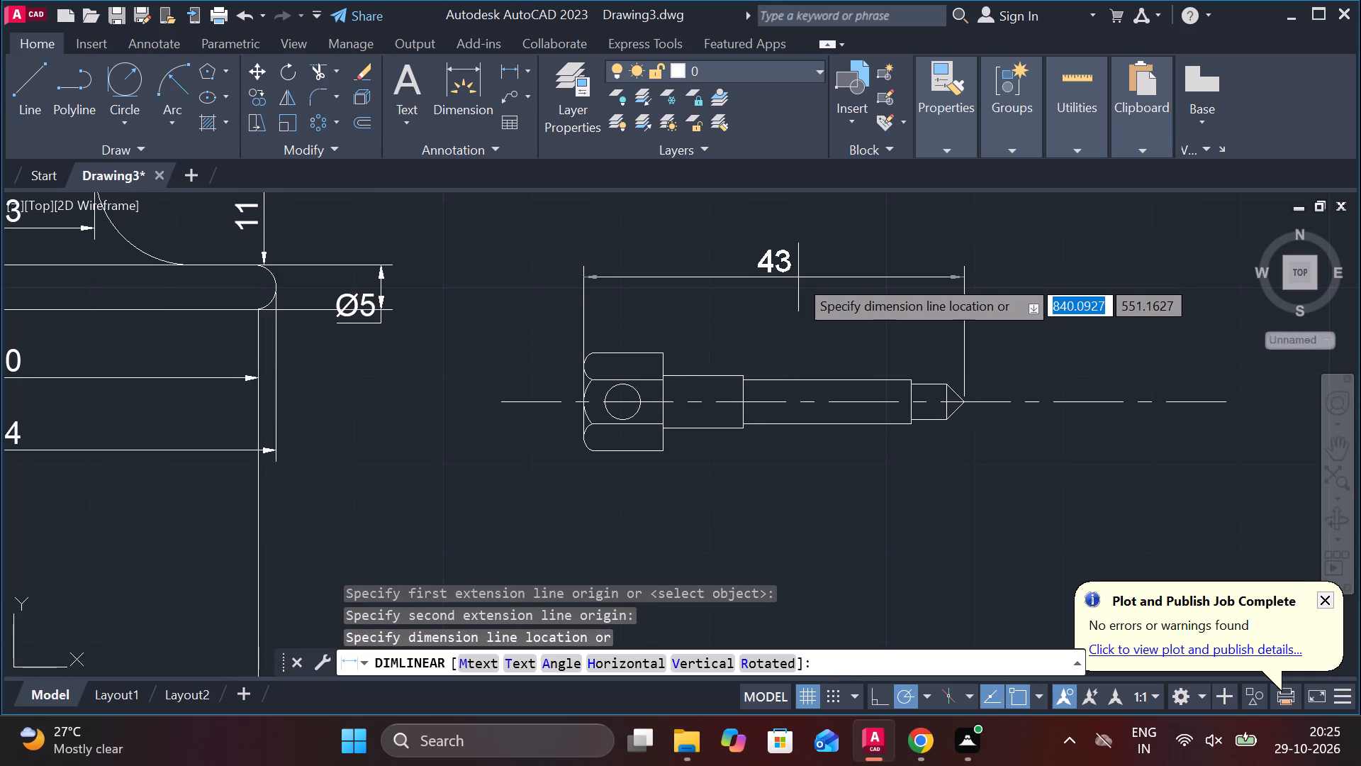
pyautogui.click(801, 255)
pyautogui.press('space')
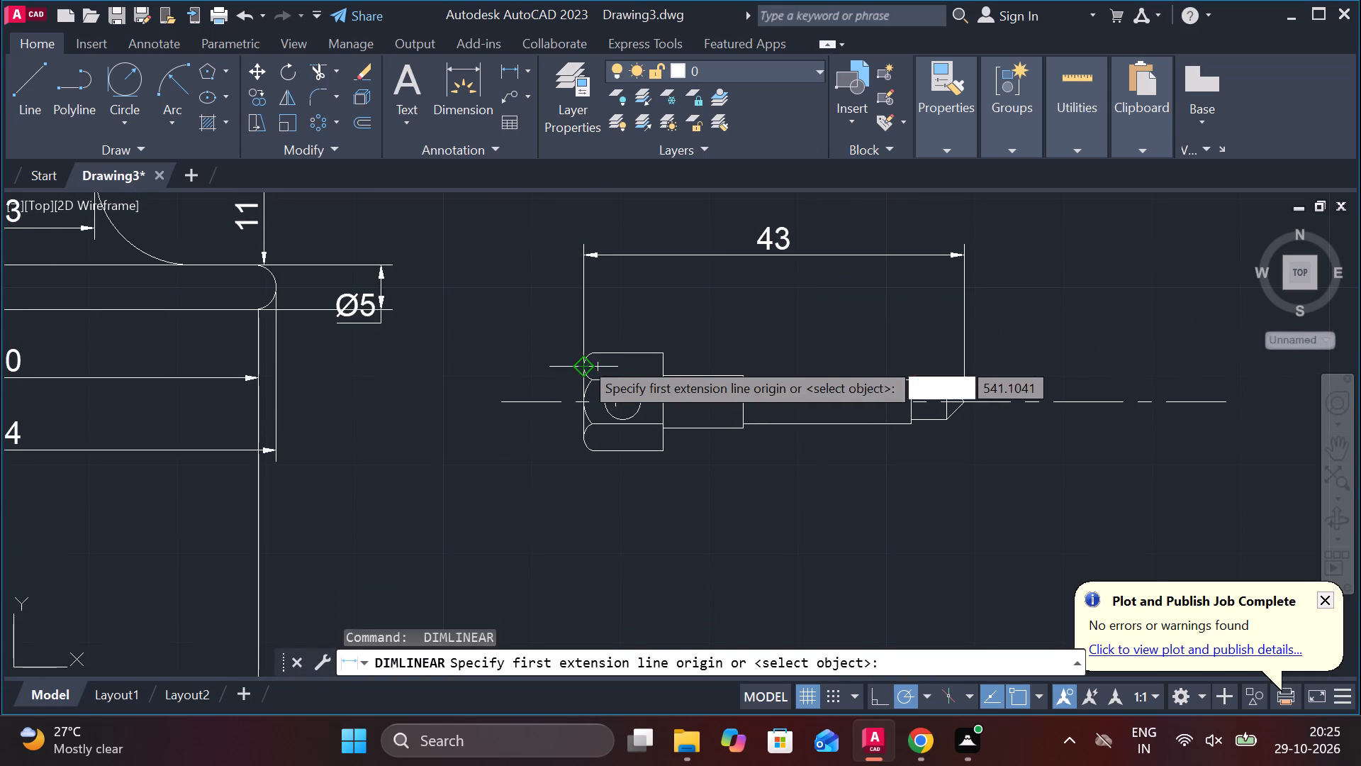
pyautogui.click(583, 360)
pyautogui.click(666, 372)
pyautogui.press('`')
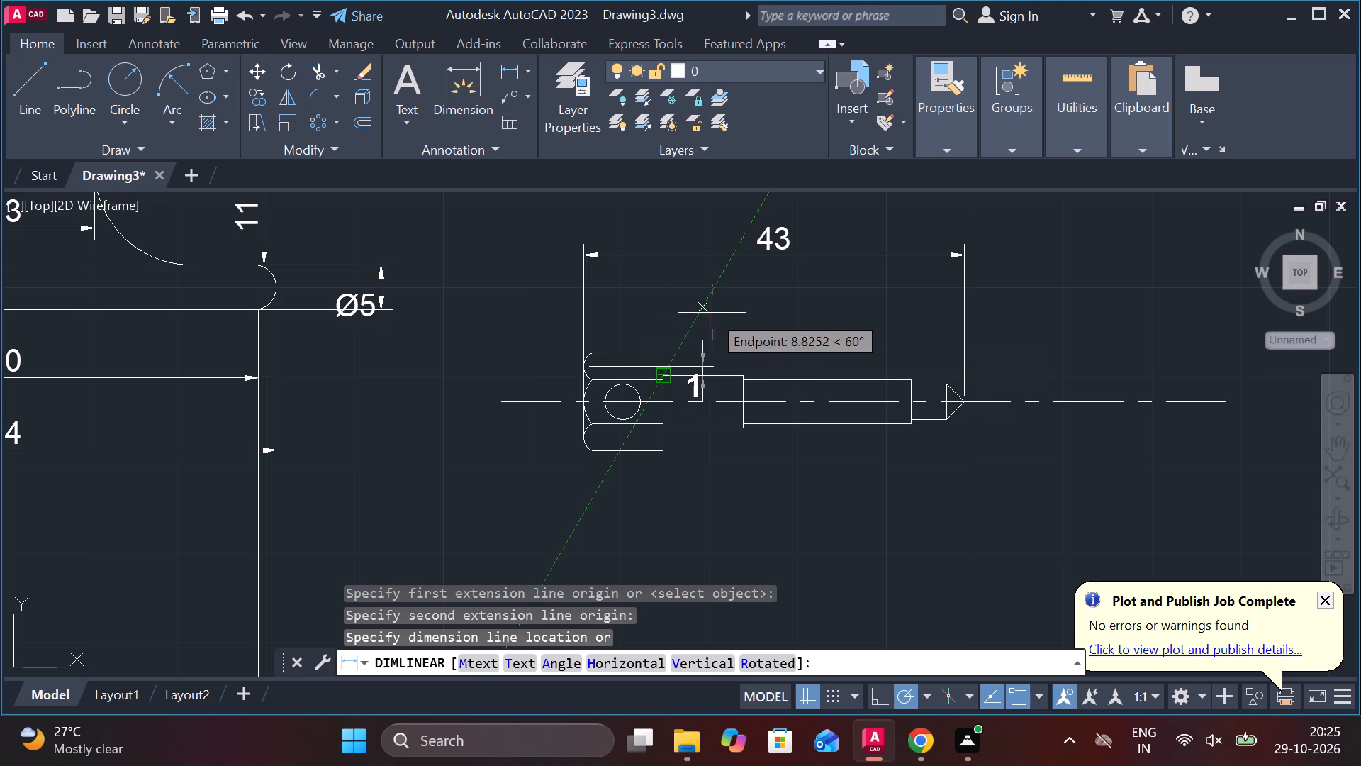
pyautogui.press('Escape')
# Add a linear dimension for the hexagonal head's length, placed above the head and below the overall dimension.
pyautogui.scroll(2, 615, 376)
pyautogui.press('space')
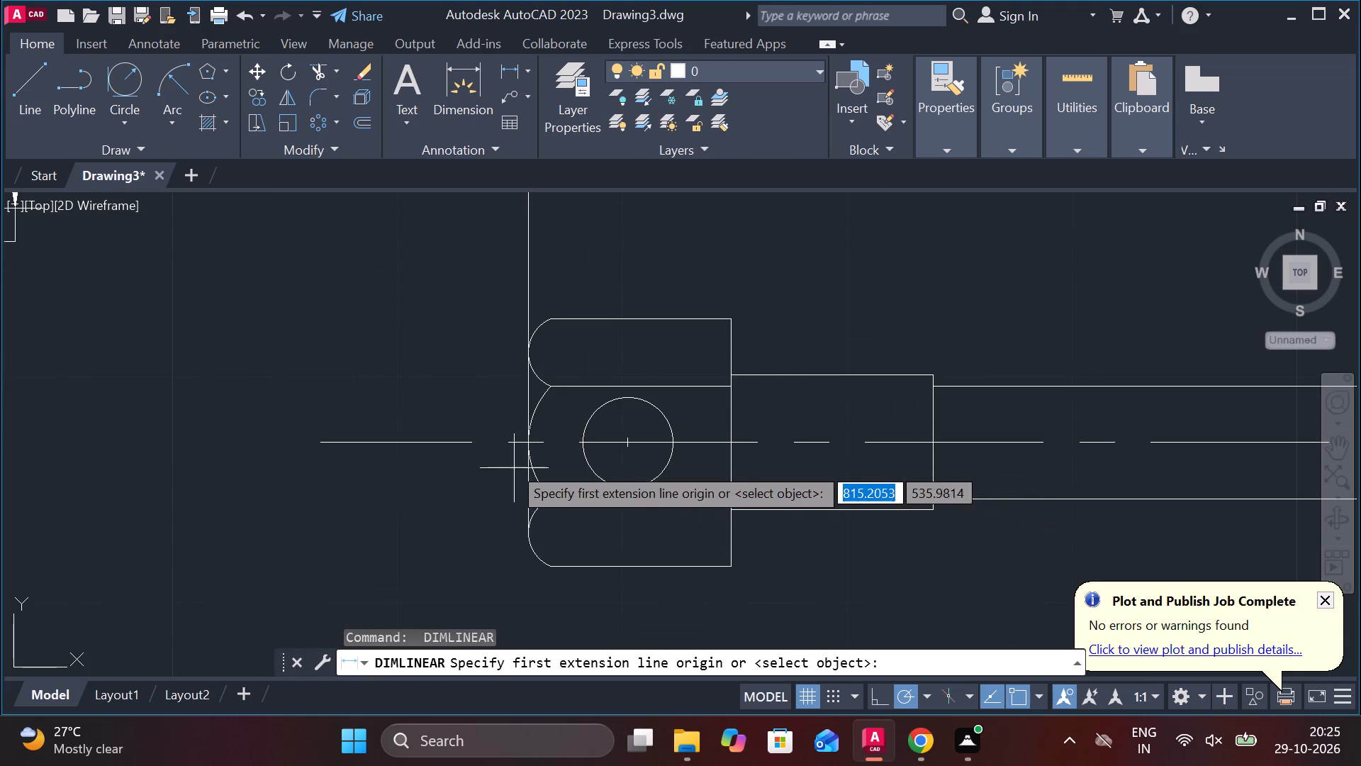
pyautogui.click(530, 449)
pyautogui.click(729, 441)
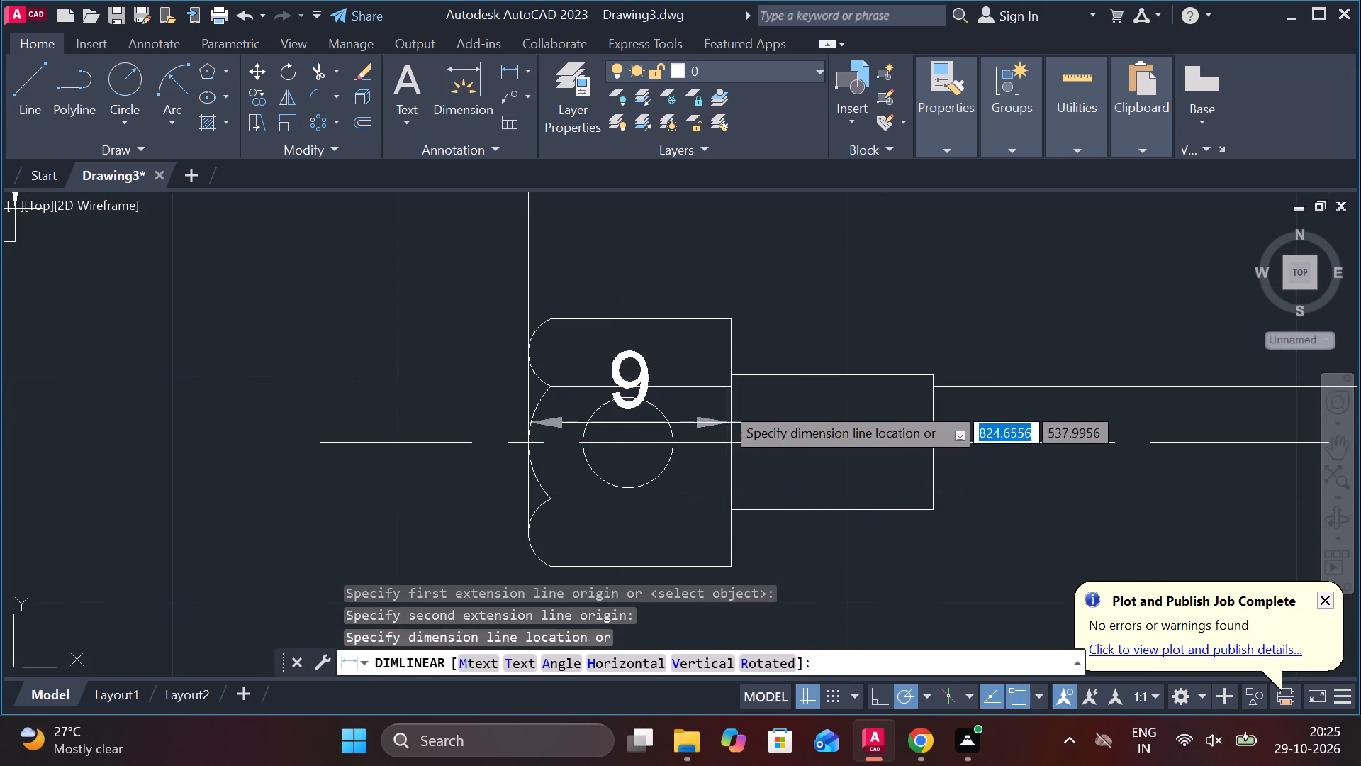
pyautogui.scroll(-1, 682, 309)
pyautogui.moveTo(688, 316); pyautogui.dragTo(688, 348, button='middle')
pyautogui.click(684, 289)
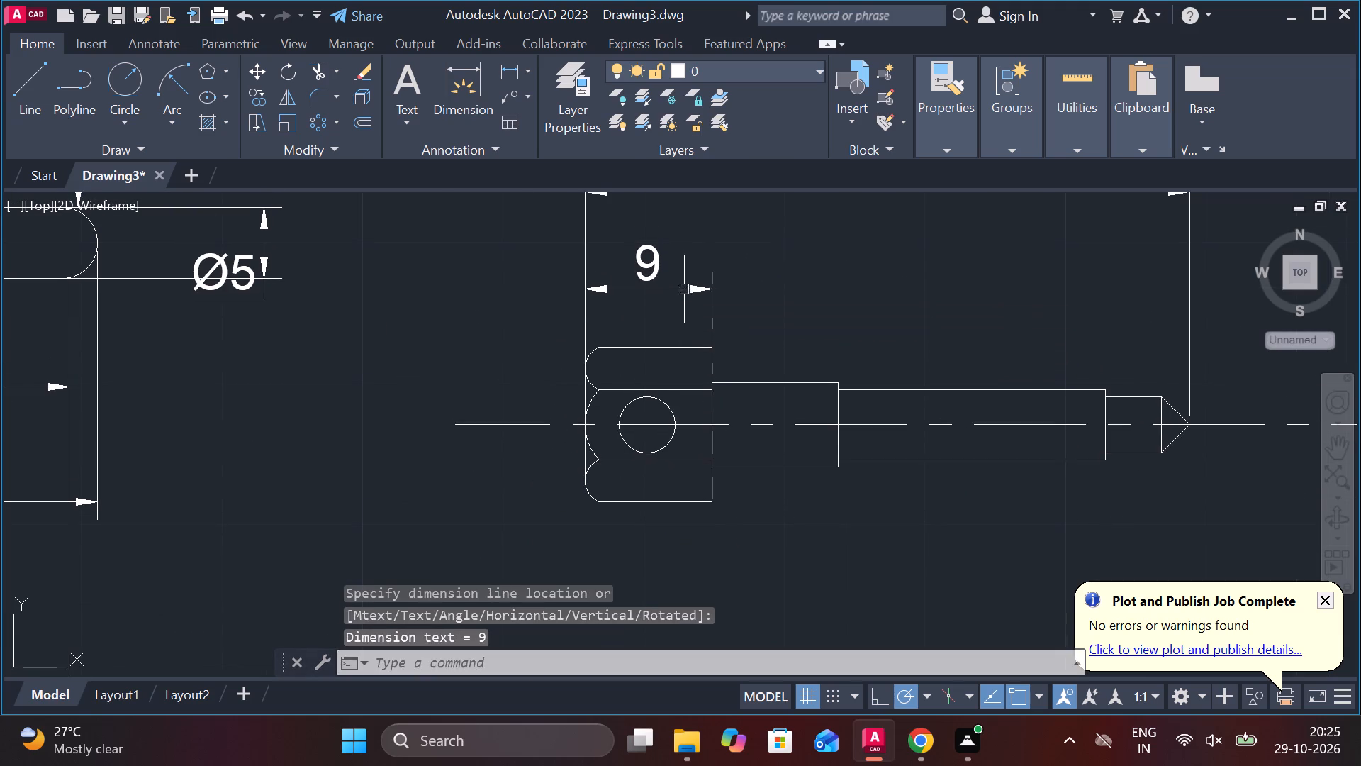
# Add a linear dimension for the length of the thicker shaft section next to the head, placed just above it.
pyautogui.press('space')
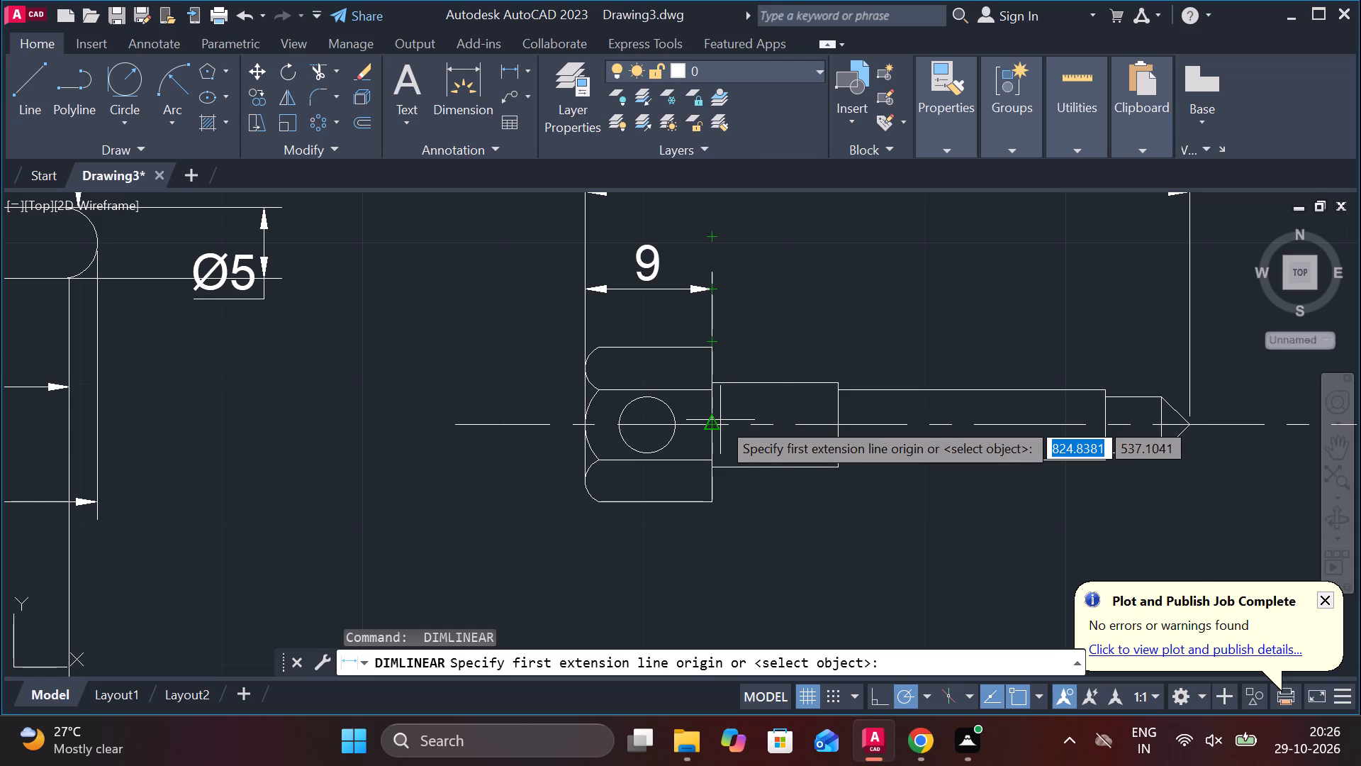
pyautogui.click(719, 425)
pyautogui.click(834, 426)
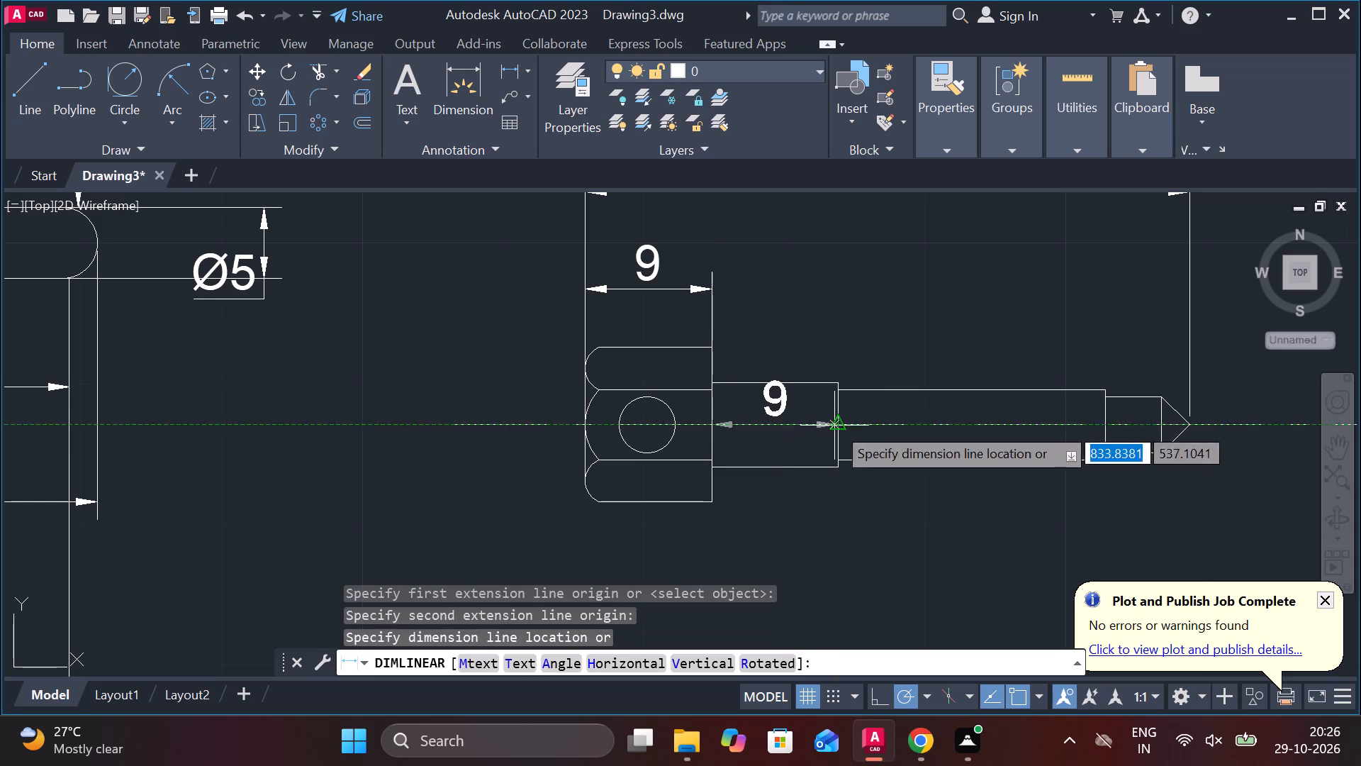
pyautogui.click(822, 359)
# Add a linear dimension for the length of the long middle shaft section, placed above it.
pyautogui.moveTo(958, 375); pyautogui.dragTo(897, 372, button='middle')
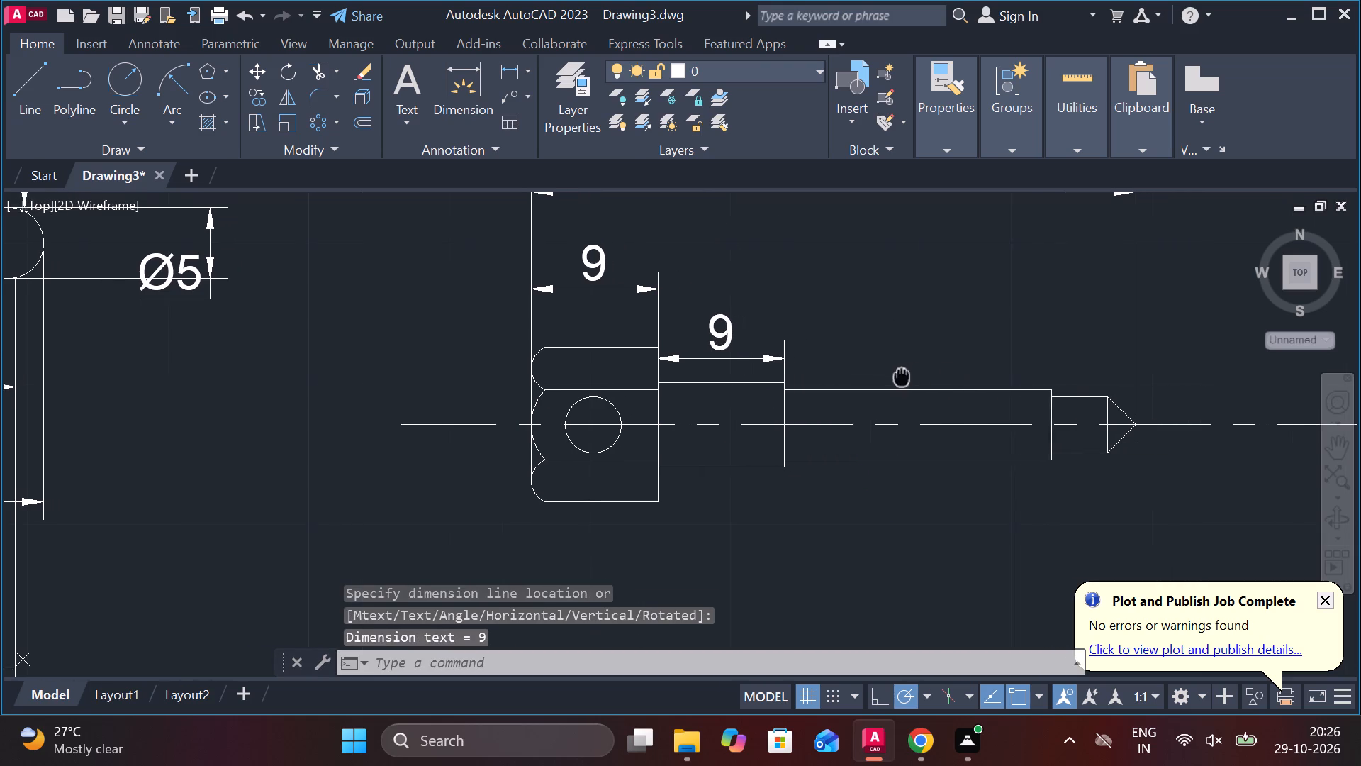
pyautogui.press('space')
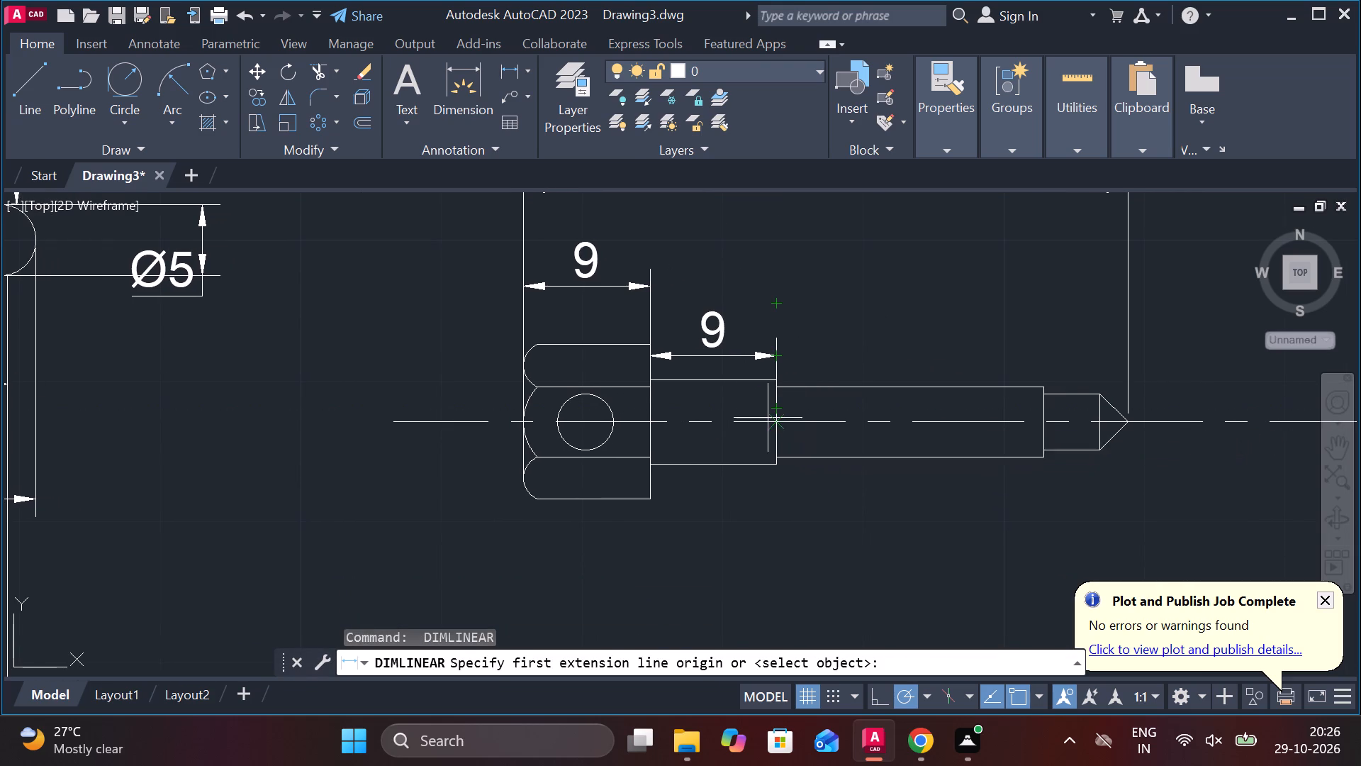
pyautogui.click(774, 425)
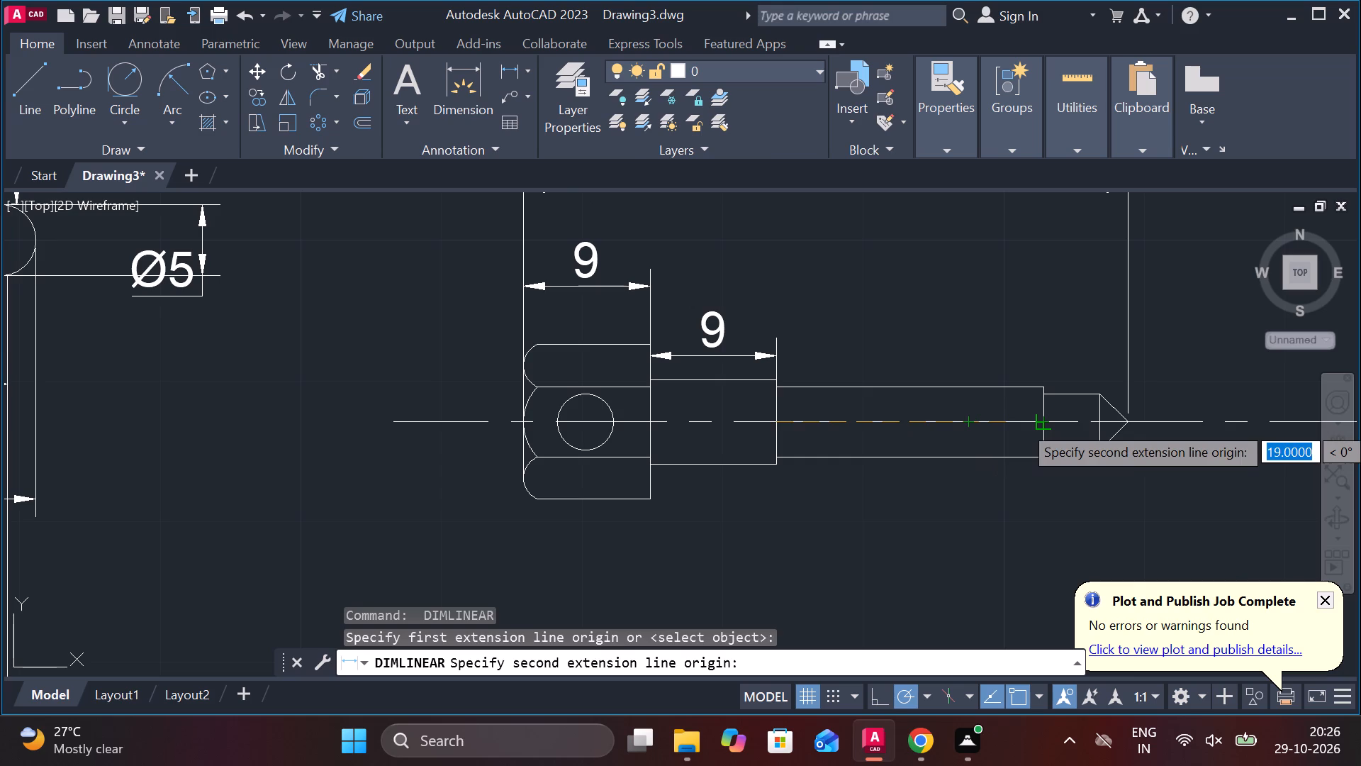
pyautogui.click(1043, 423)
pyautogui.click(1014, 321)
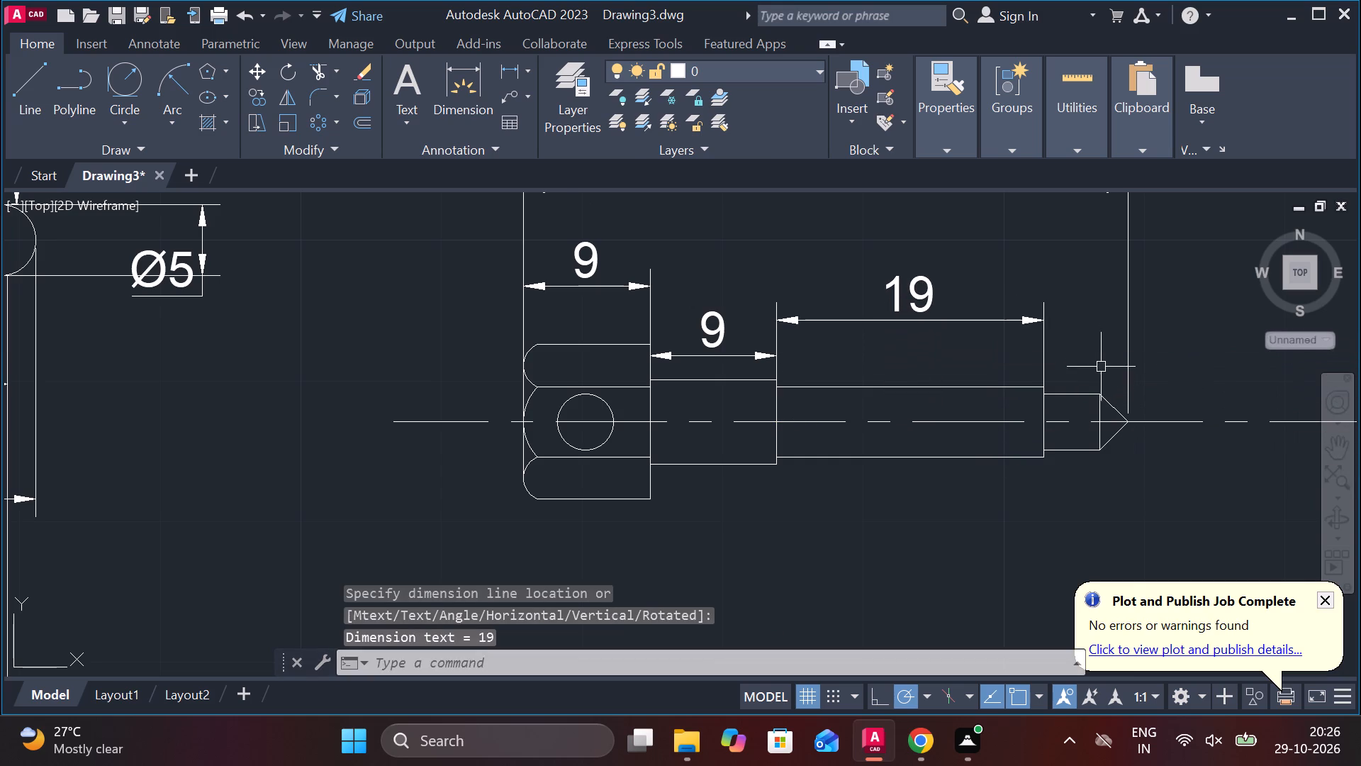
# Add a linear dimension for the length of the short section before the pointed tip, excluding the point, placed above it.
pyautogui.press('space')
pyautogui.scroll(2, 1069, 382)
pyautogui.click(1010, 416)
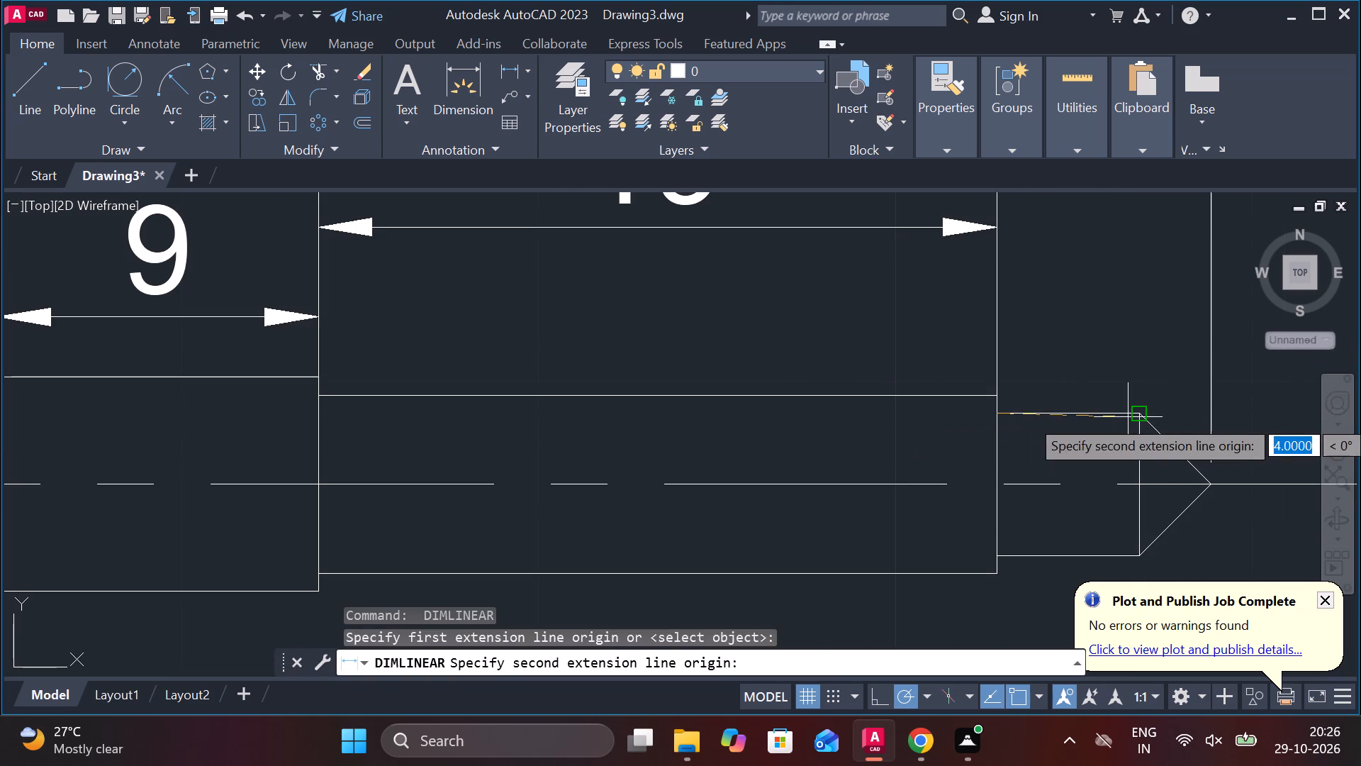
pyautogui.click(1134, 417)
pyautogui.click(1118, 345)
pyautogui.scroll(-2, 1184, 373)
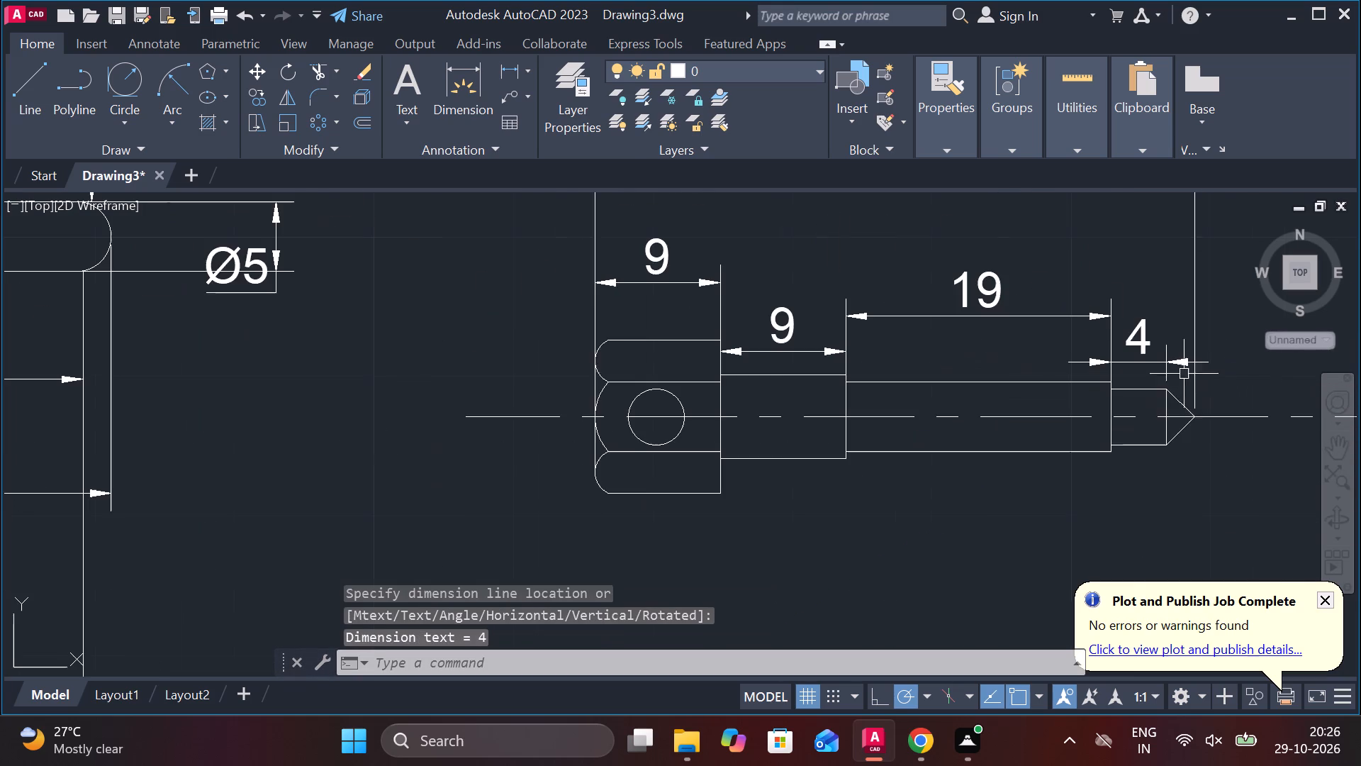
pyautogui.scroll(-1, 1001, 403)
pyautogui.press('Escape')
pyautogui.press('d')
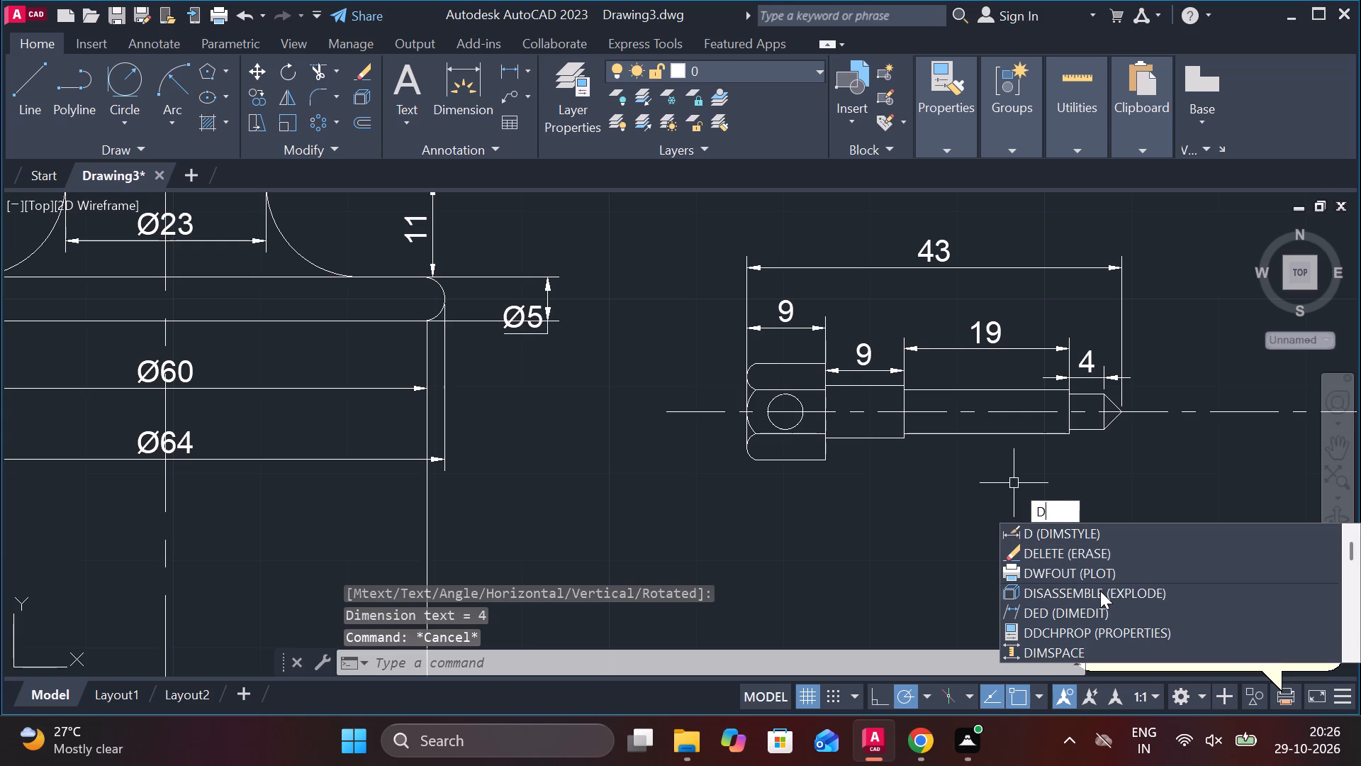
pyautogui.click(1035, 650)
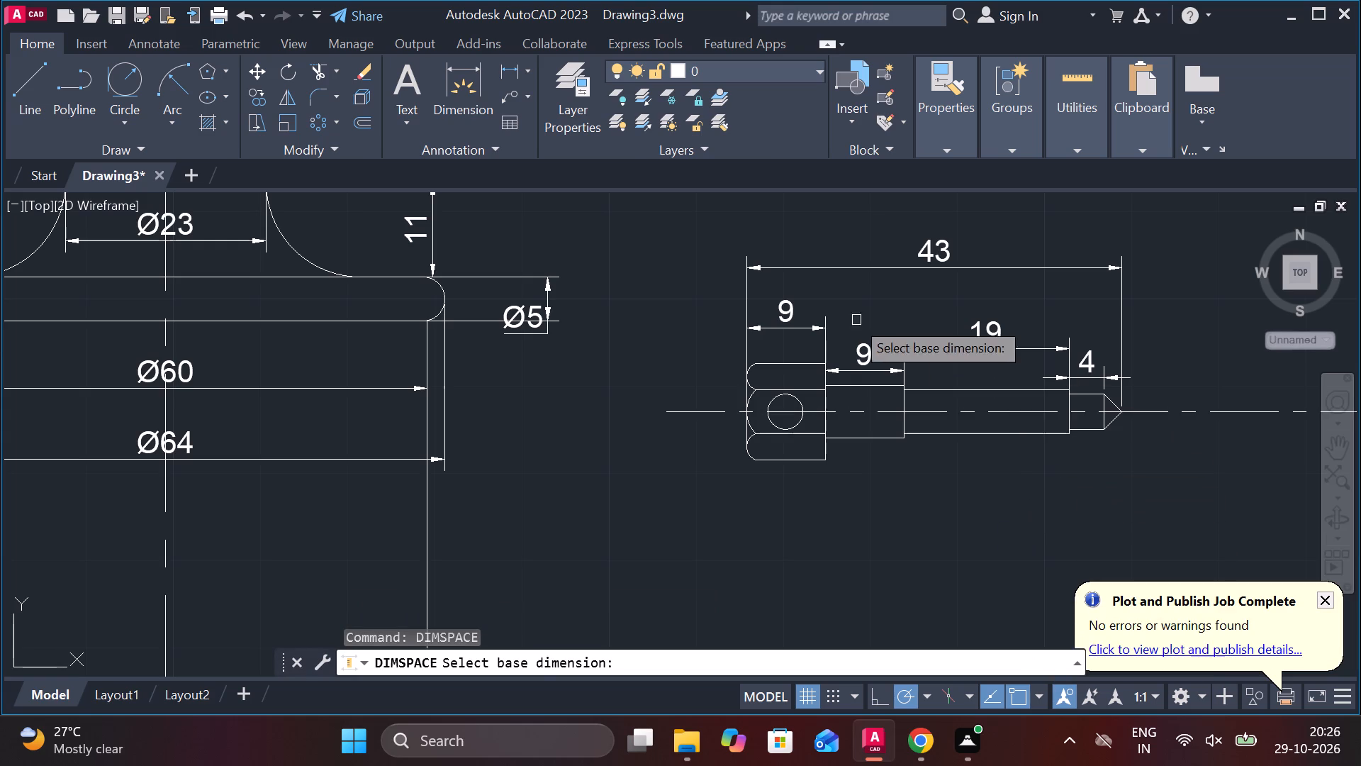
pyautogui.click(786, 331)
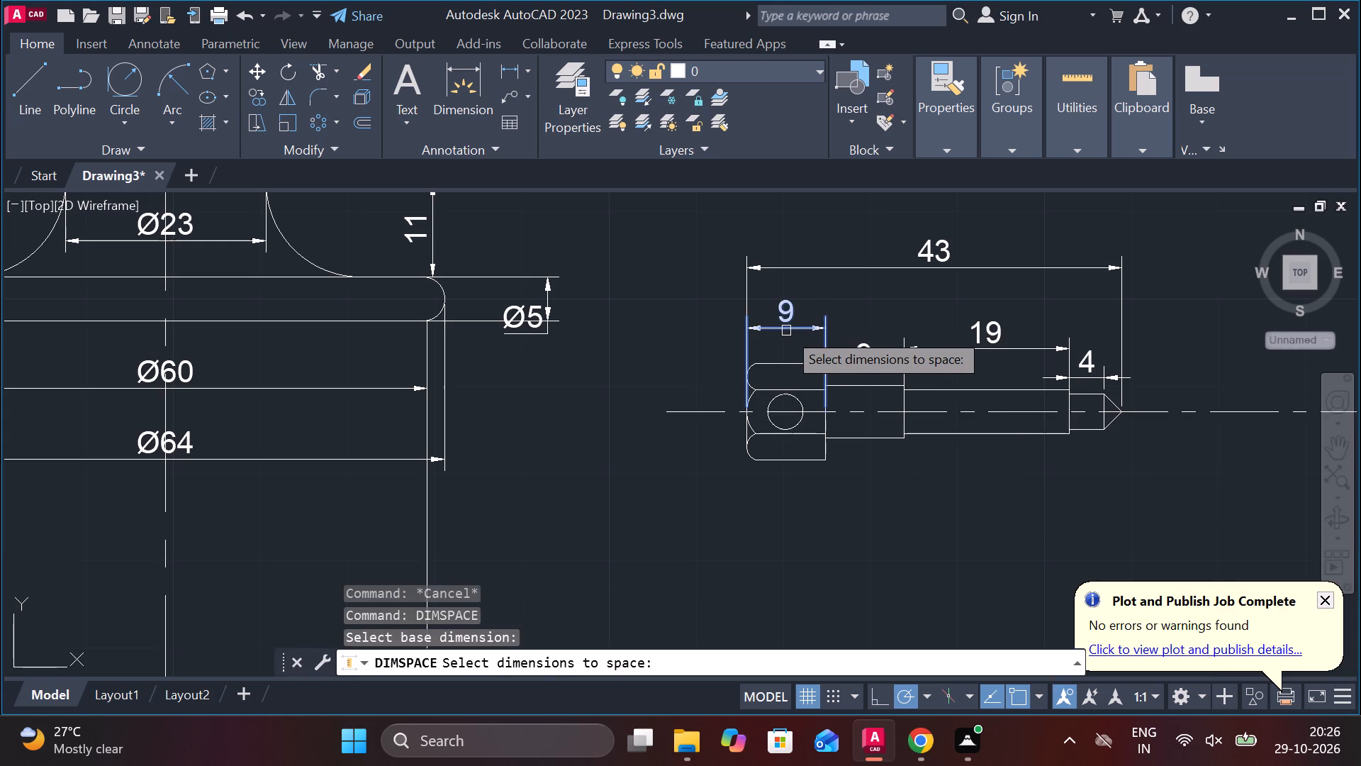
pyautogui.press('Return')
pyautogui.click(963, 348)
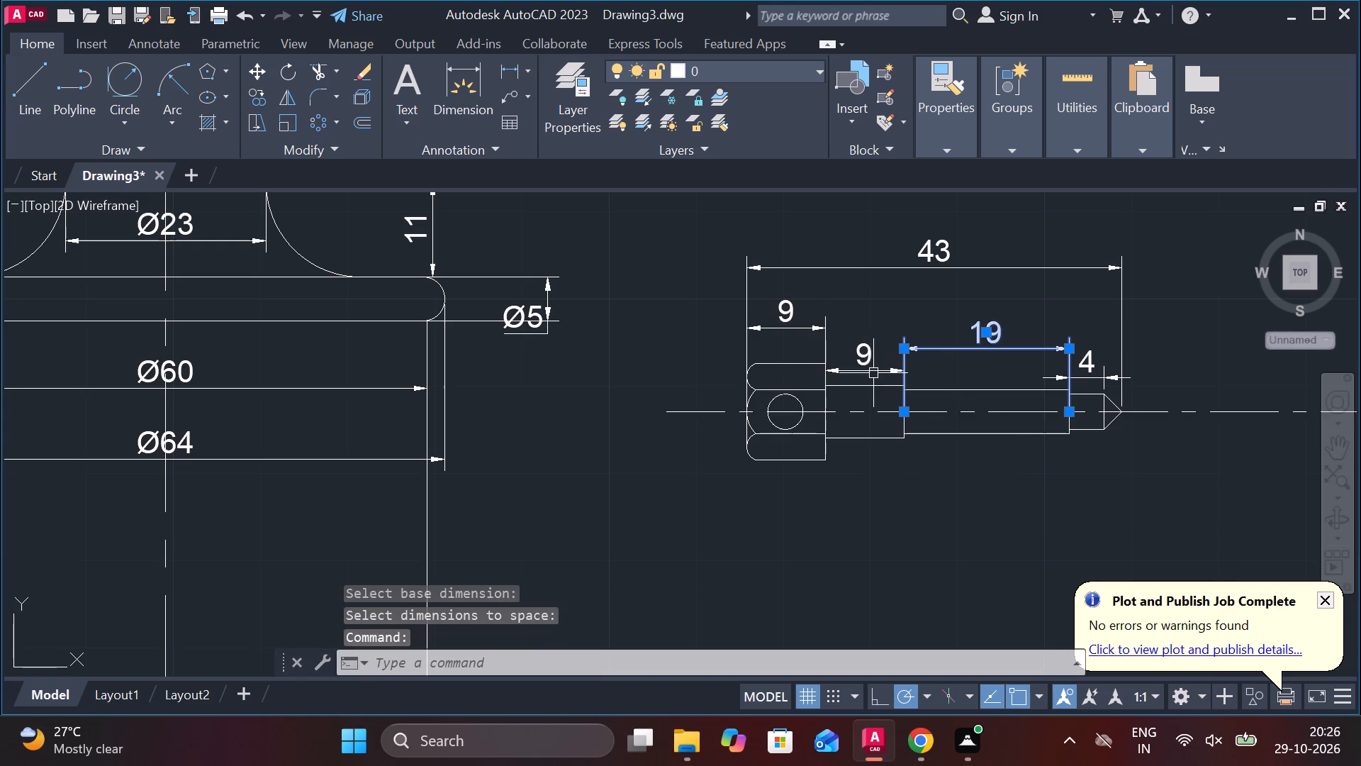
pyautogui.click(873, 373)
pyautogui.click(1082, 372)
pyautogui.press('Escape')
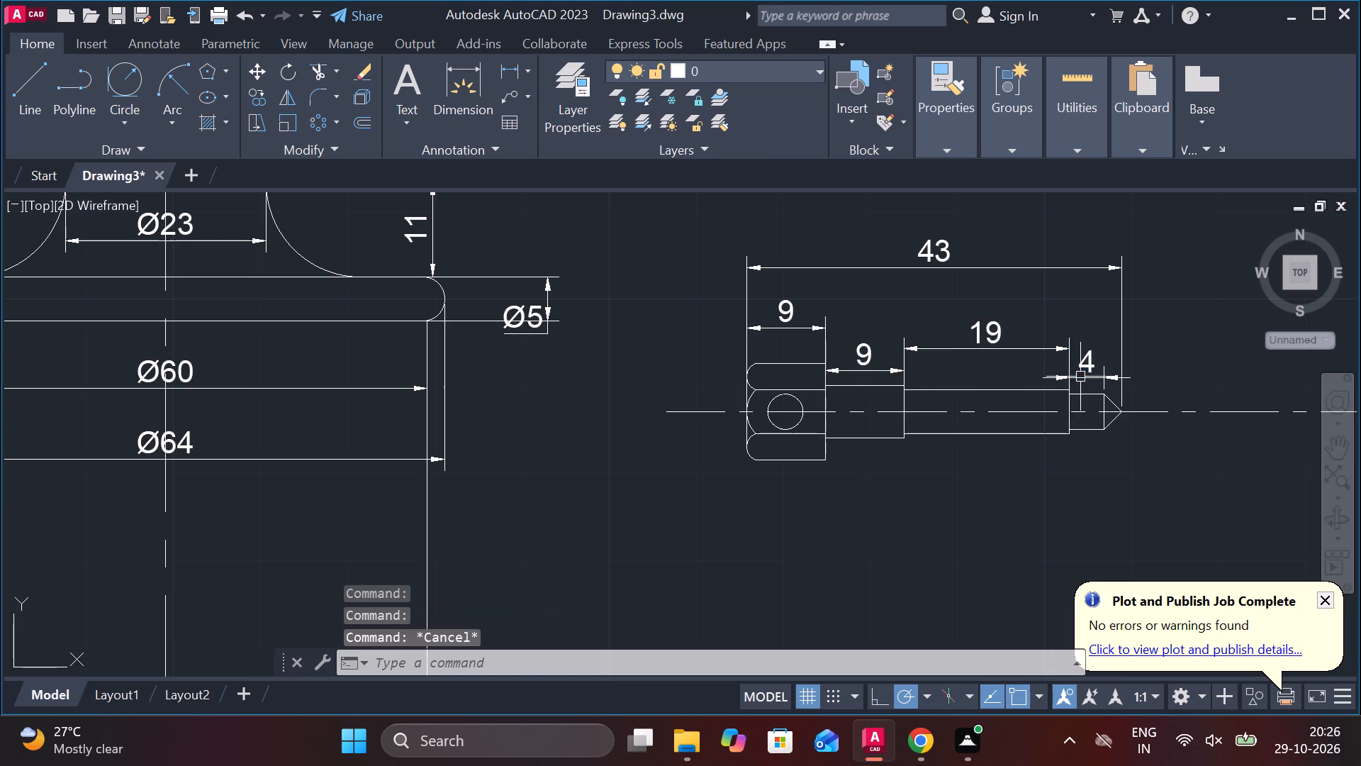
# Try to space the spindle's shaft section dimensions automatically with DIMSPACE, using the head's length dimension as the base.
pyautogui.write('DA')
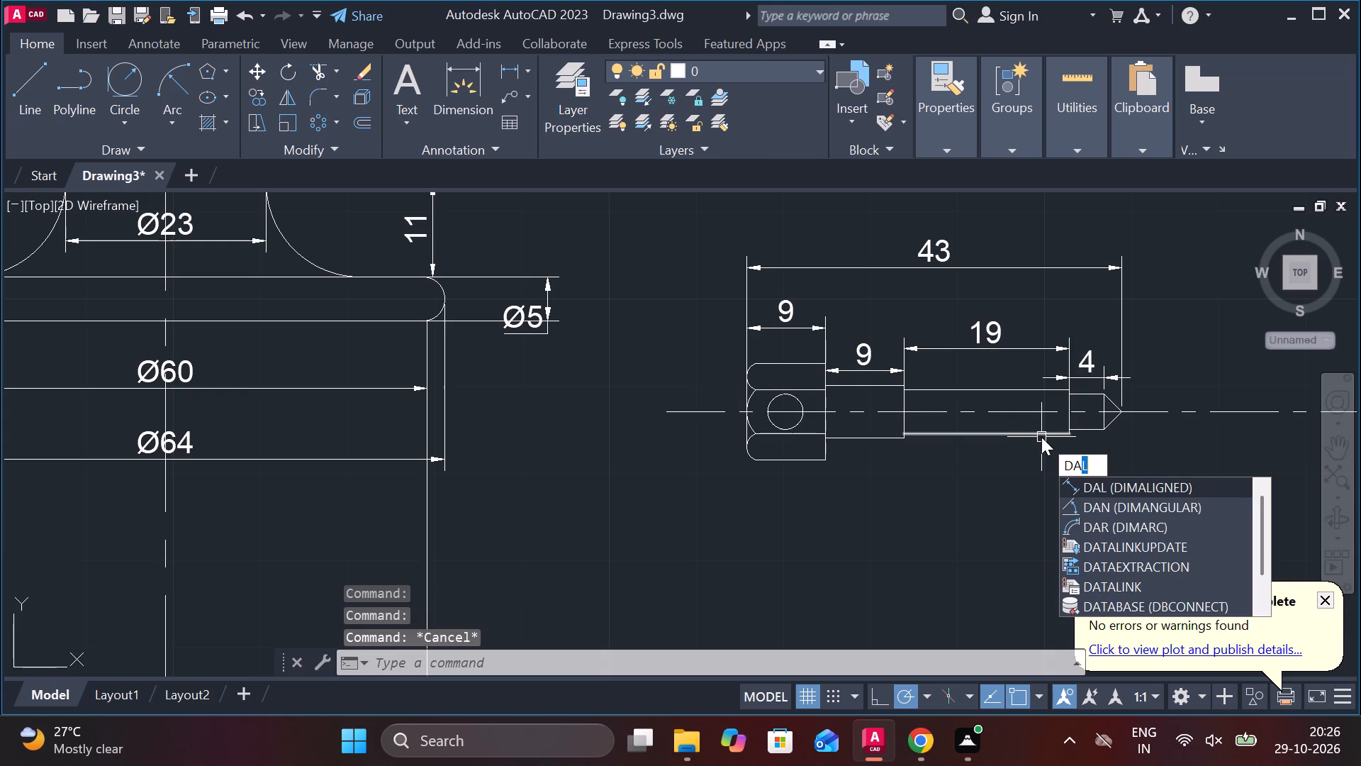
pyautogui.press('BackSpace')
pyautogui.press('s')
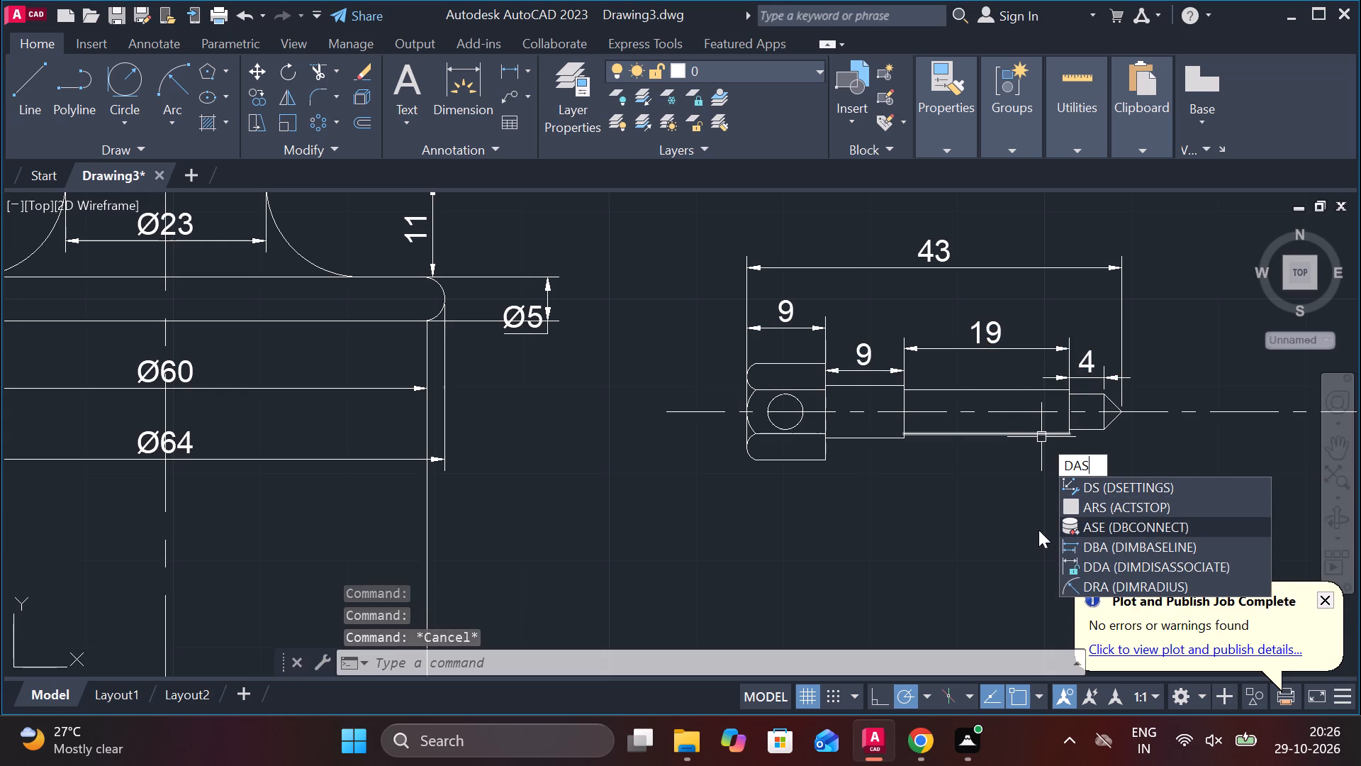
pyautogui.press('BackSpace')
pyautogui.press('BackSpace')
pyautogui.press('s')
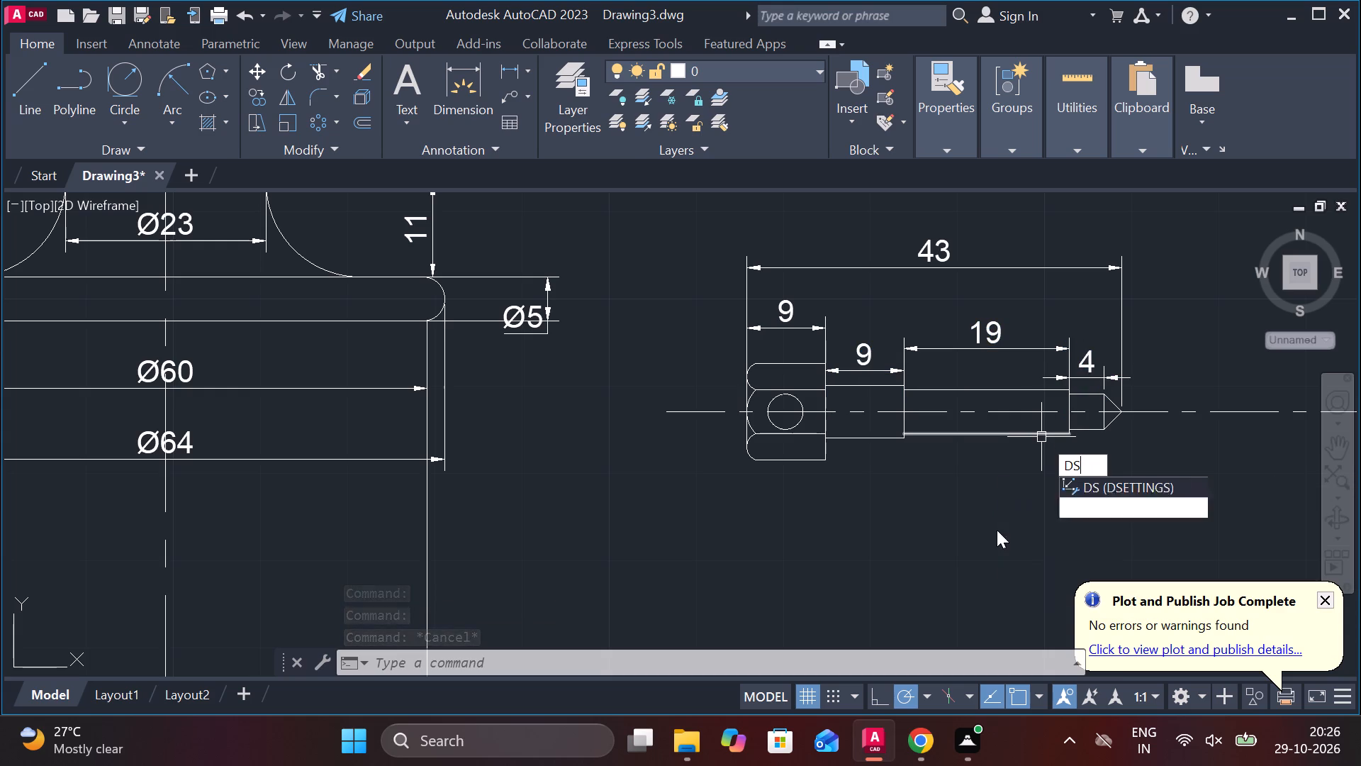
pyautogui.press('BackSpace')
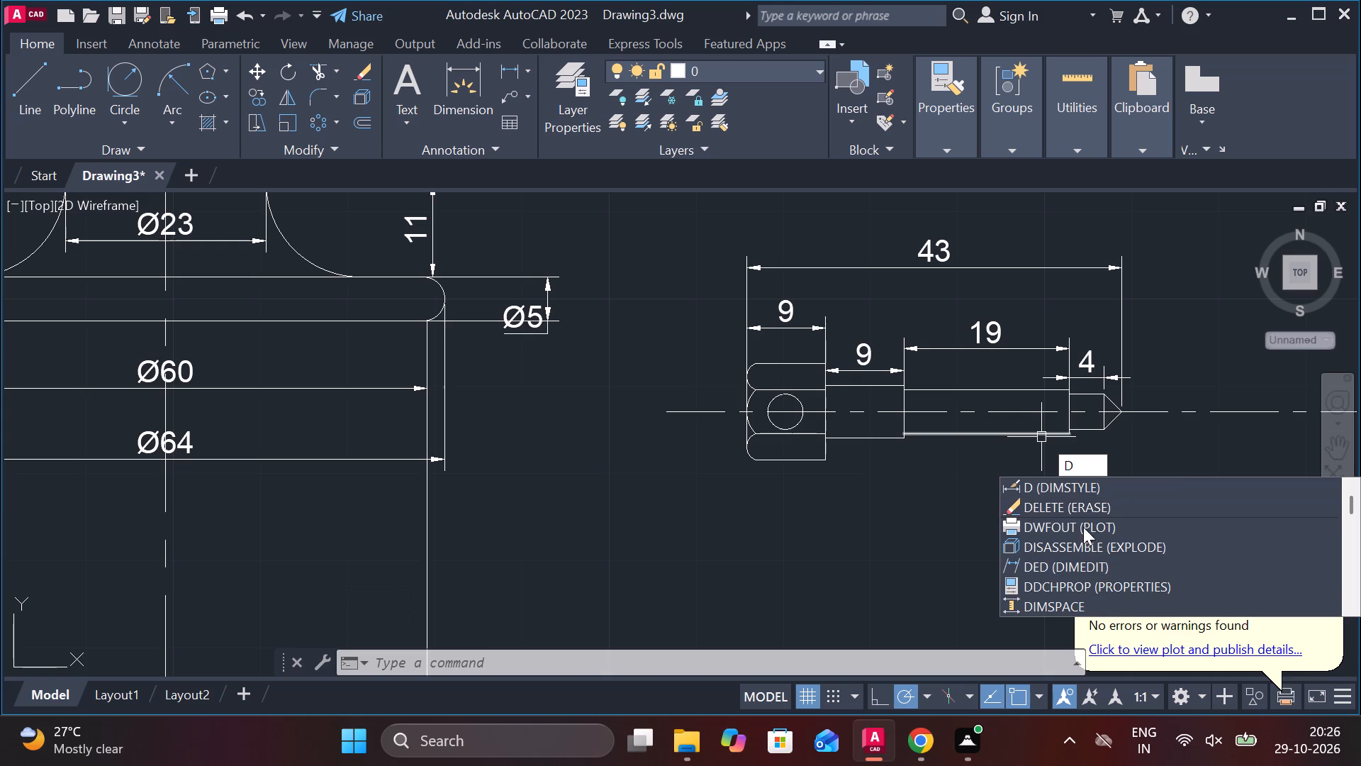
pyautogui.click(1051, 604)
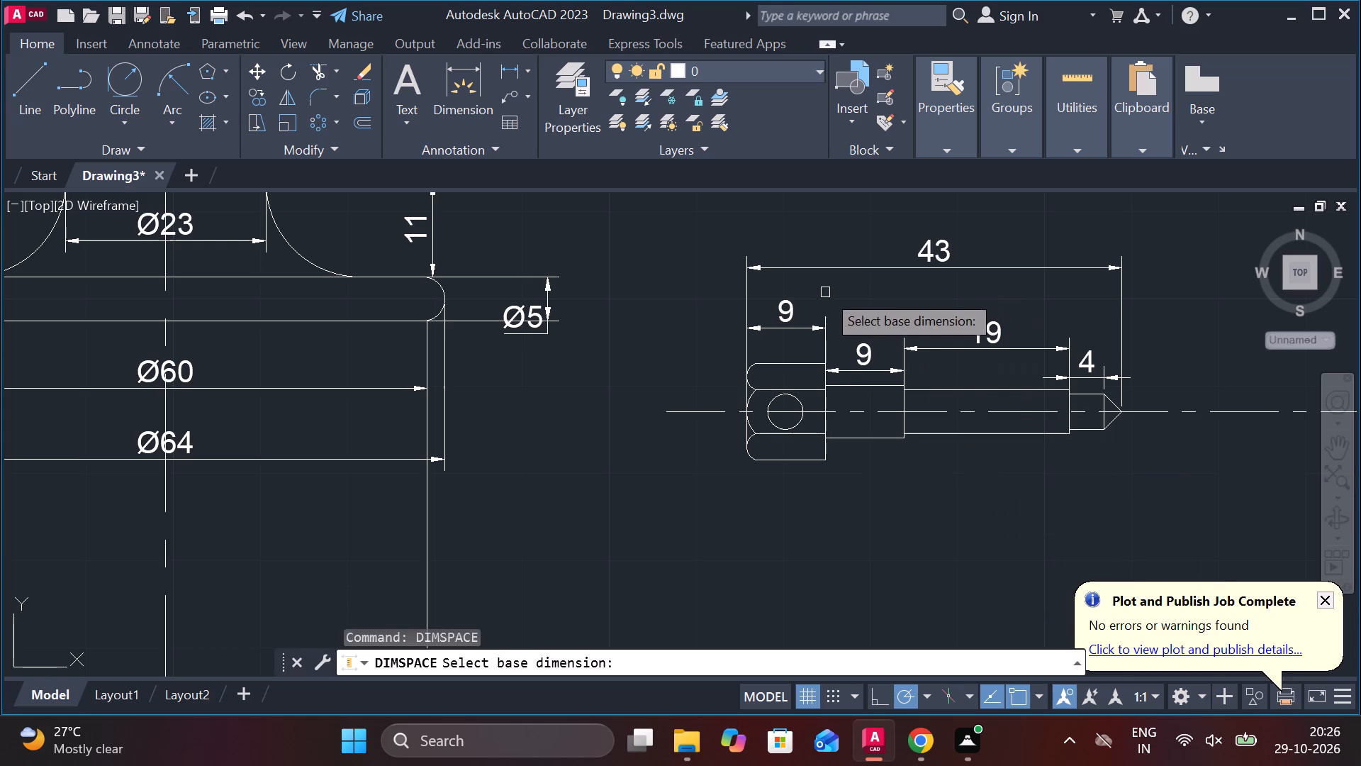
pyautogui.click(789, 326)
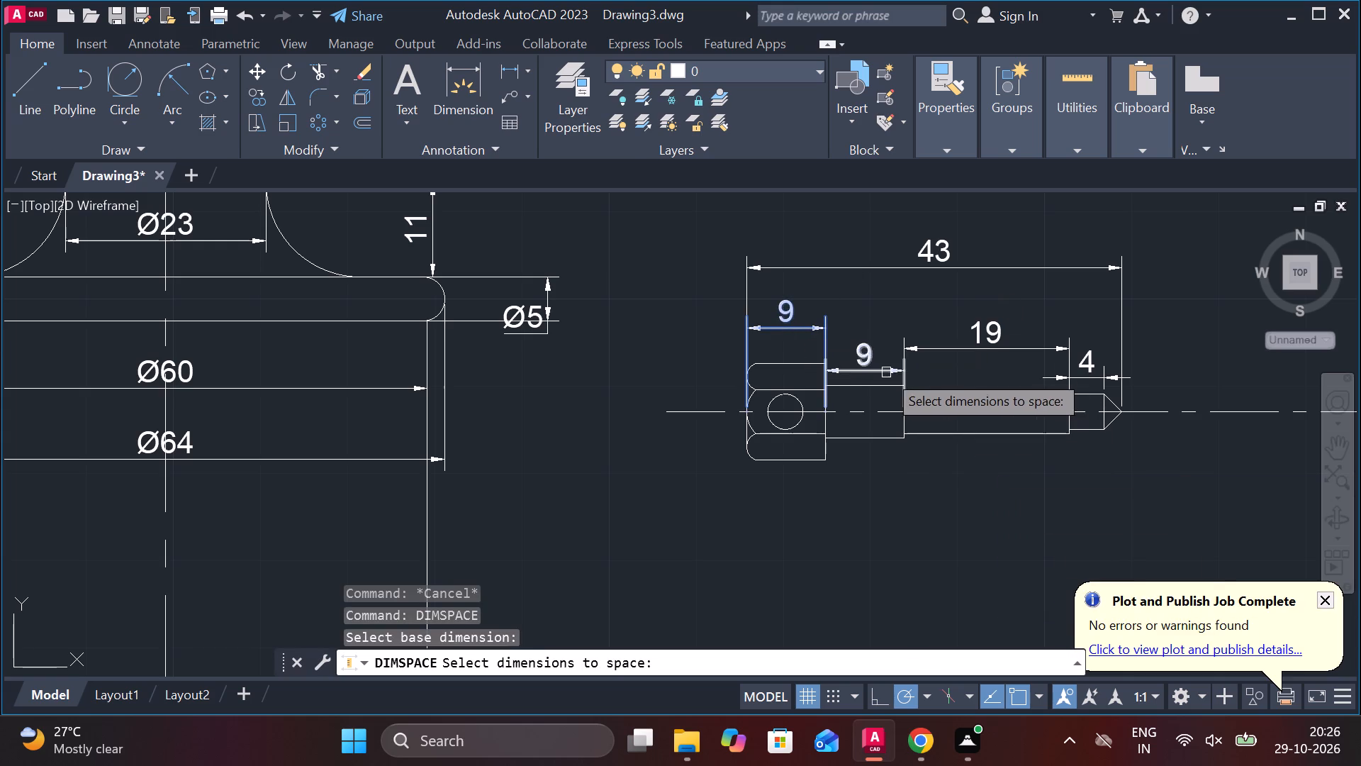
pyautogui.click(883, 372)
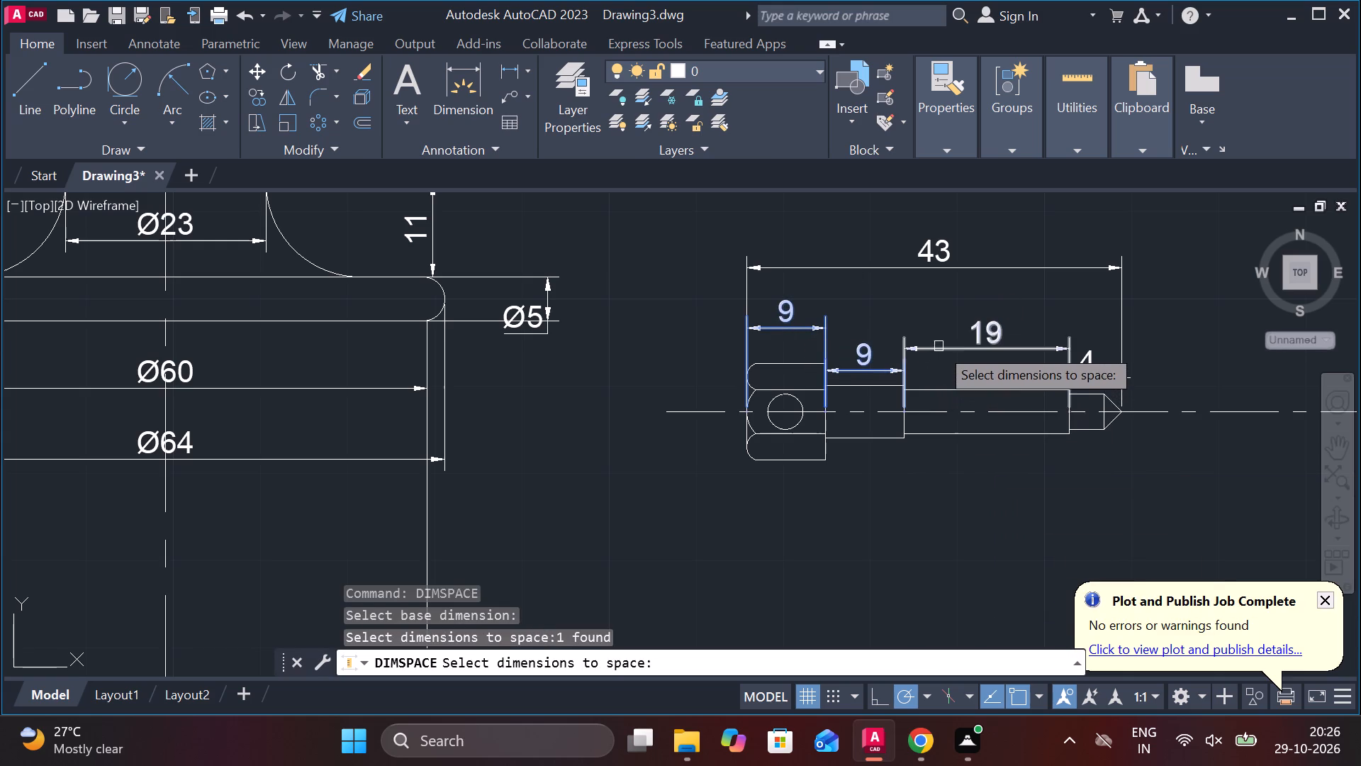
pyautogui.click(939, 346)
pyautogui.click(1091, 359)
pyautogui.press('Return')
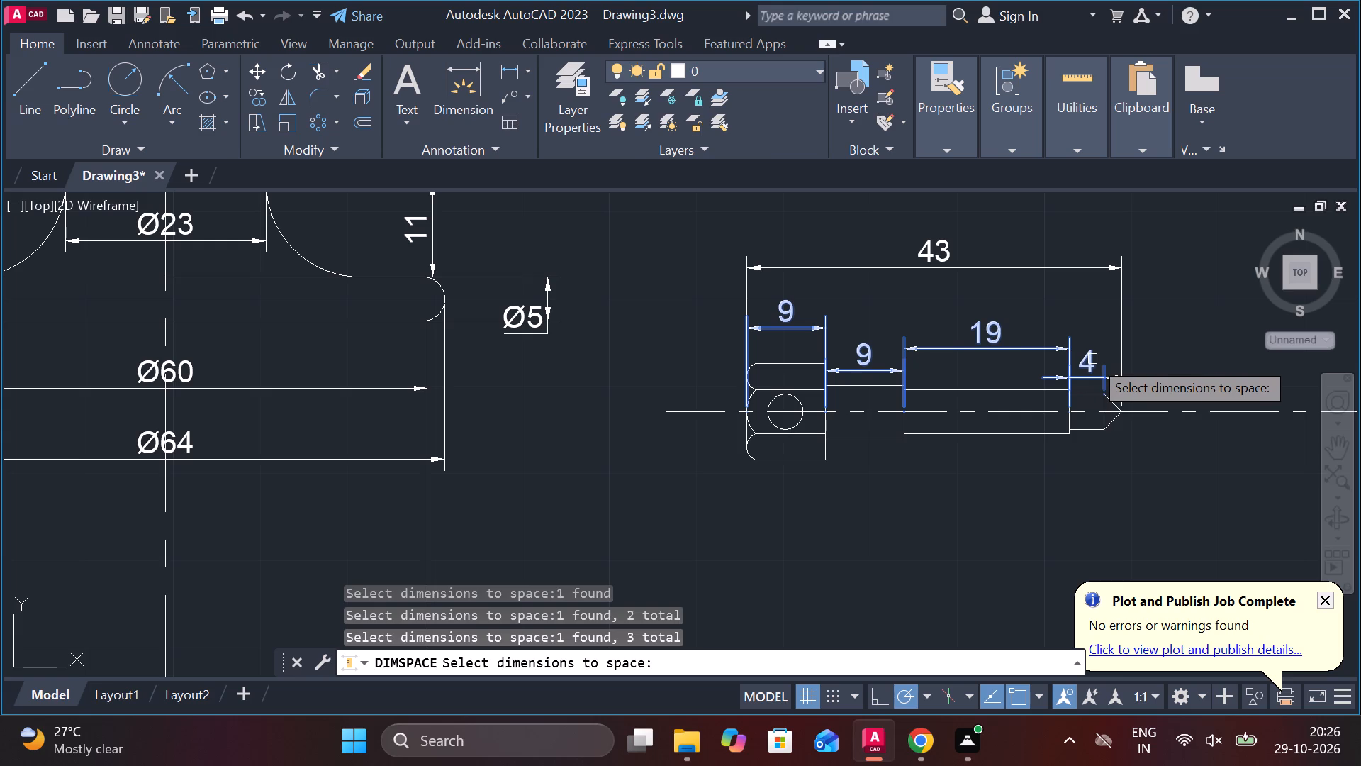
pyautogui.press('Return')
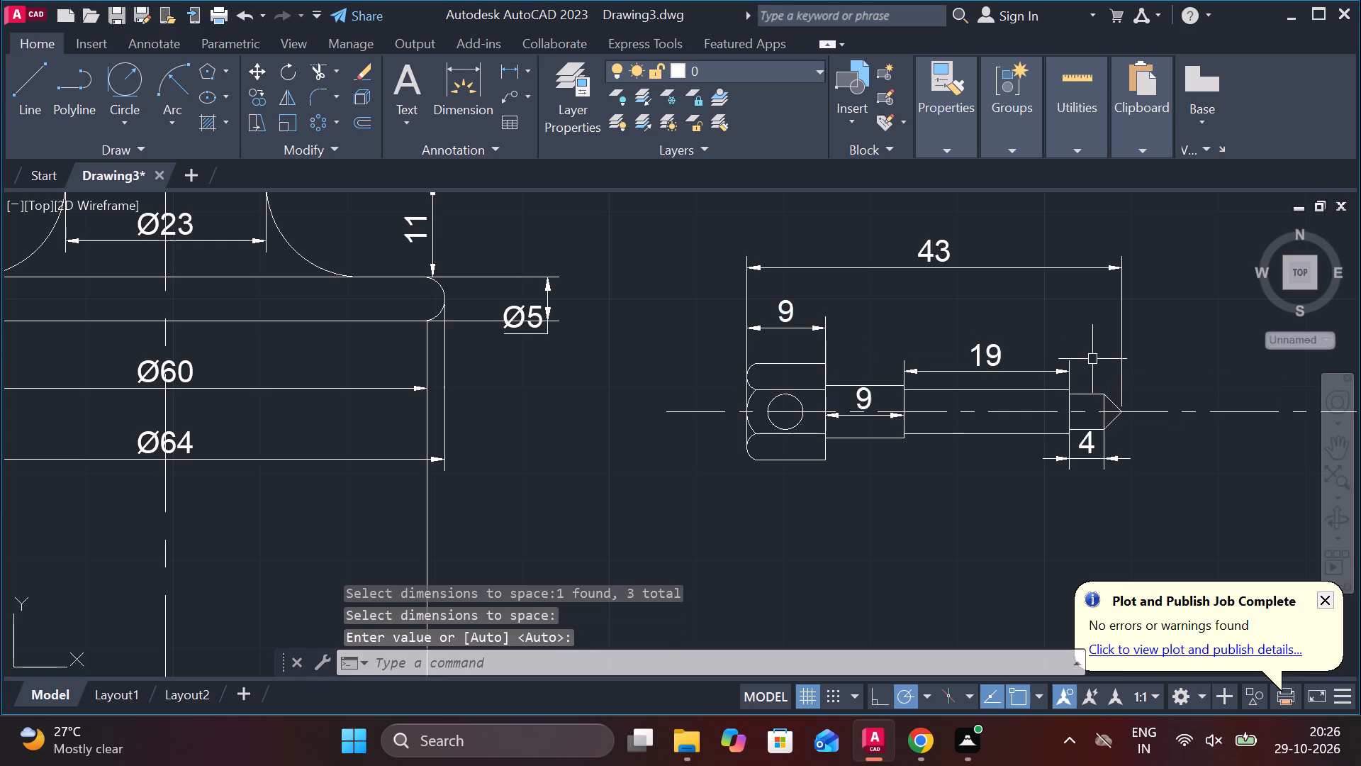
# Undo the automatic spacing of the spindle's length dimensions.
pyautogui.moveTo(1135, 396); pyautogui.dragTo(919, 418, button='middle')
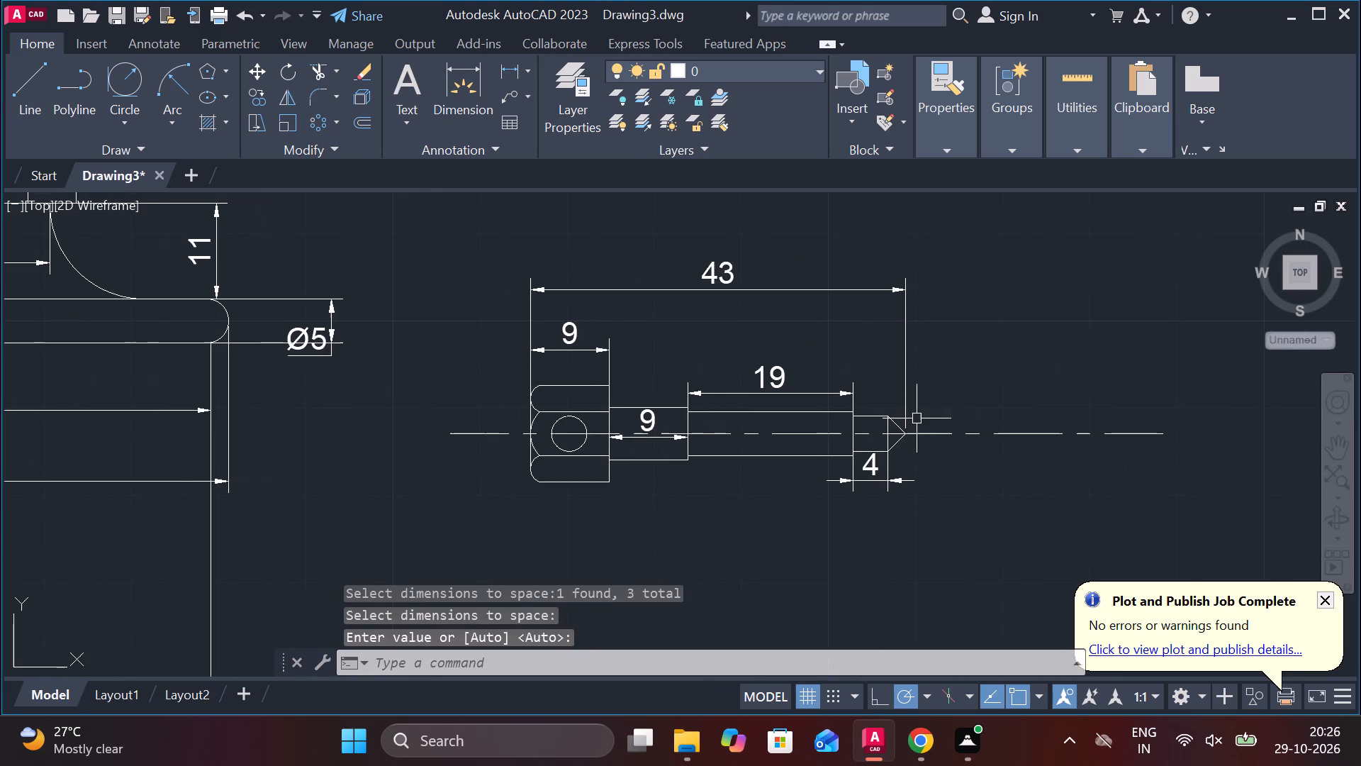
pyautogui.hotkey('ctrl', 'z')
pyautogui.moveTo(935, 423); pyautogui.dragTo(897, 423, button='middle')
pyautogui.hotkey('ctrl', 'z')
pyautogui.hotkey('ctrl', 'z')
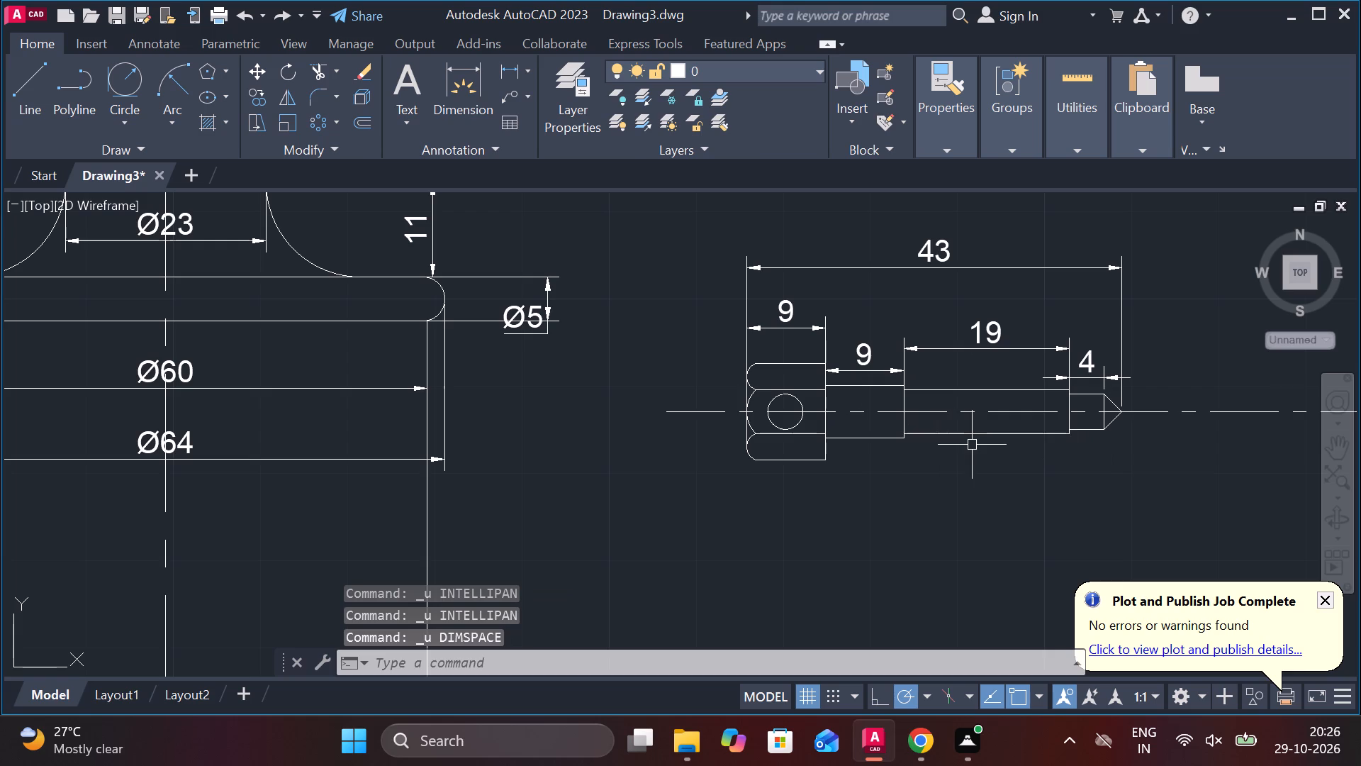
# Align the three shaft section dimensions with the head's length dimension as base, using DIMSPACE with a spacing of 0.
pyautogui.write('DI')
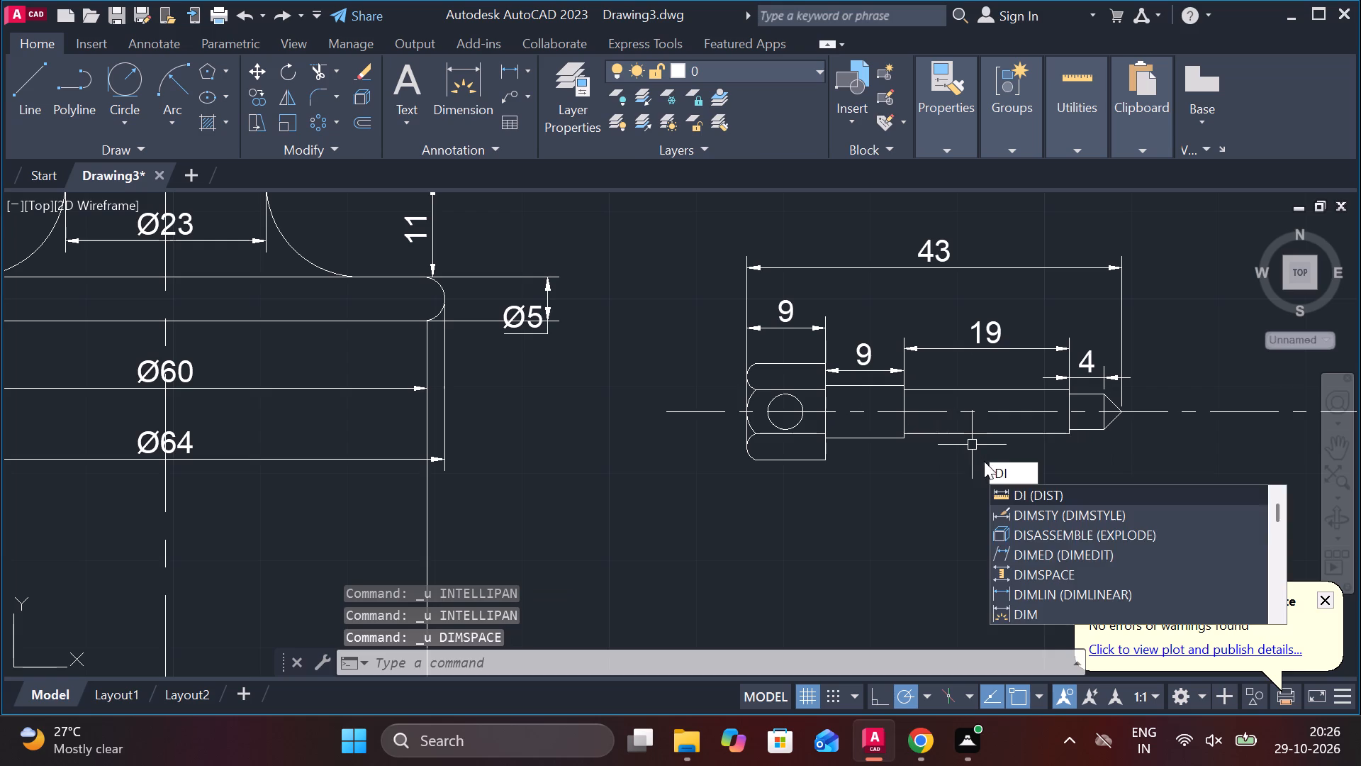
pyautogui.click(1028, 571)
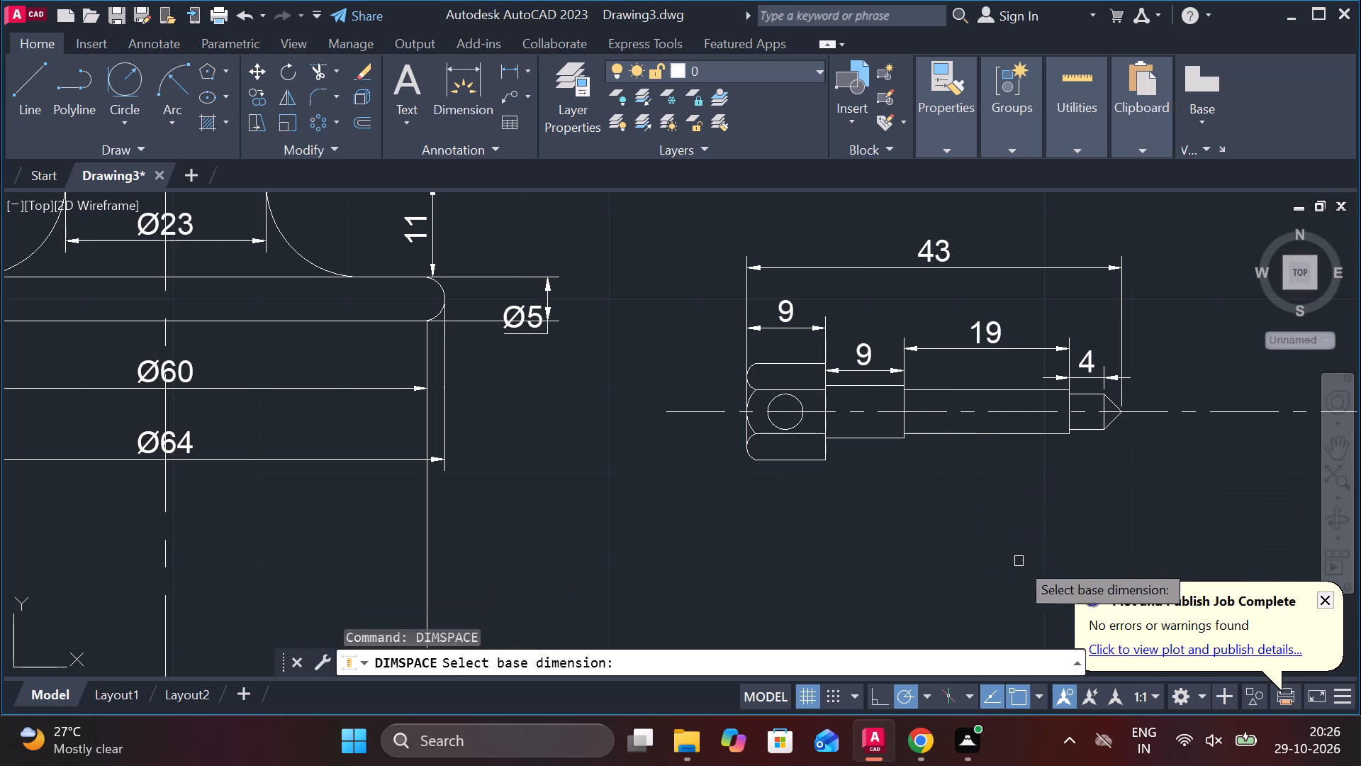
pyautogui.click(778, 327)
pyautogui.click(868, 366)
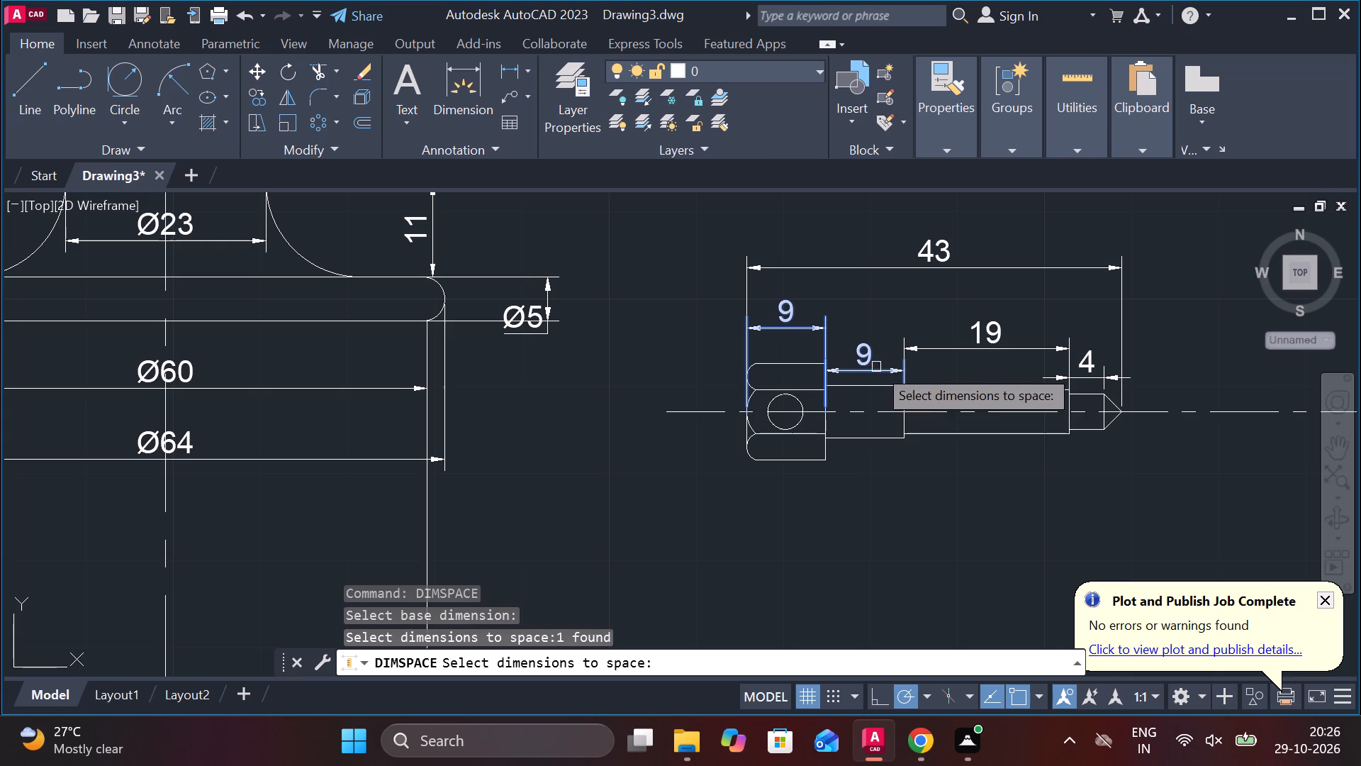
pyautogui.hotkey('ctrl', 'z')
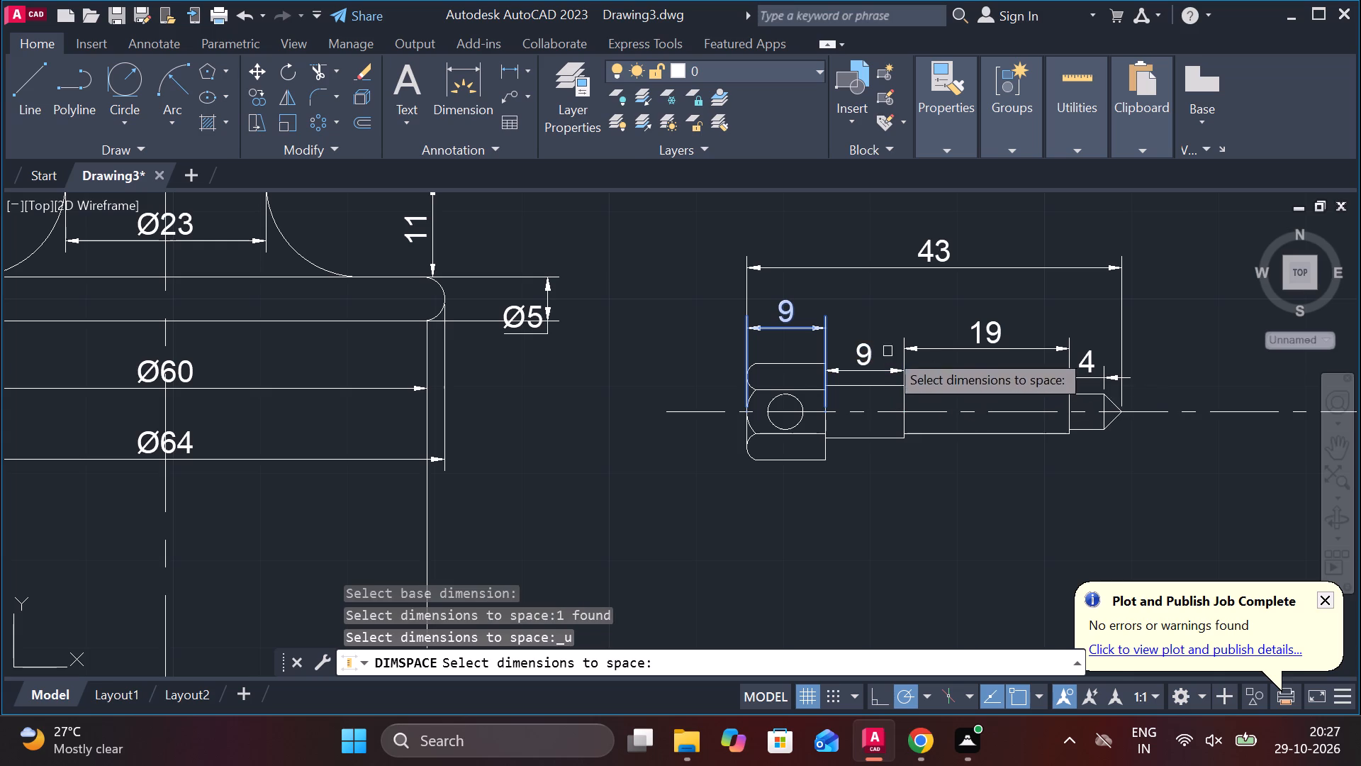
pyautogui.click(1111, 357)
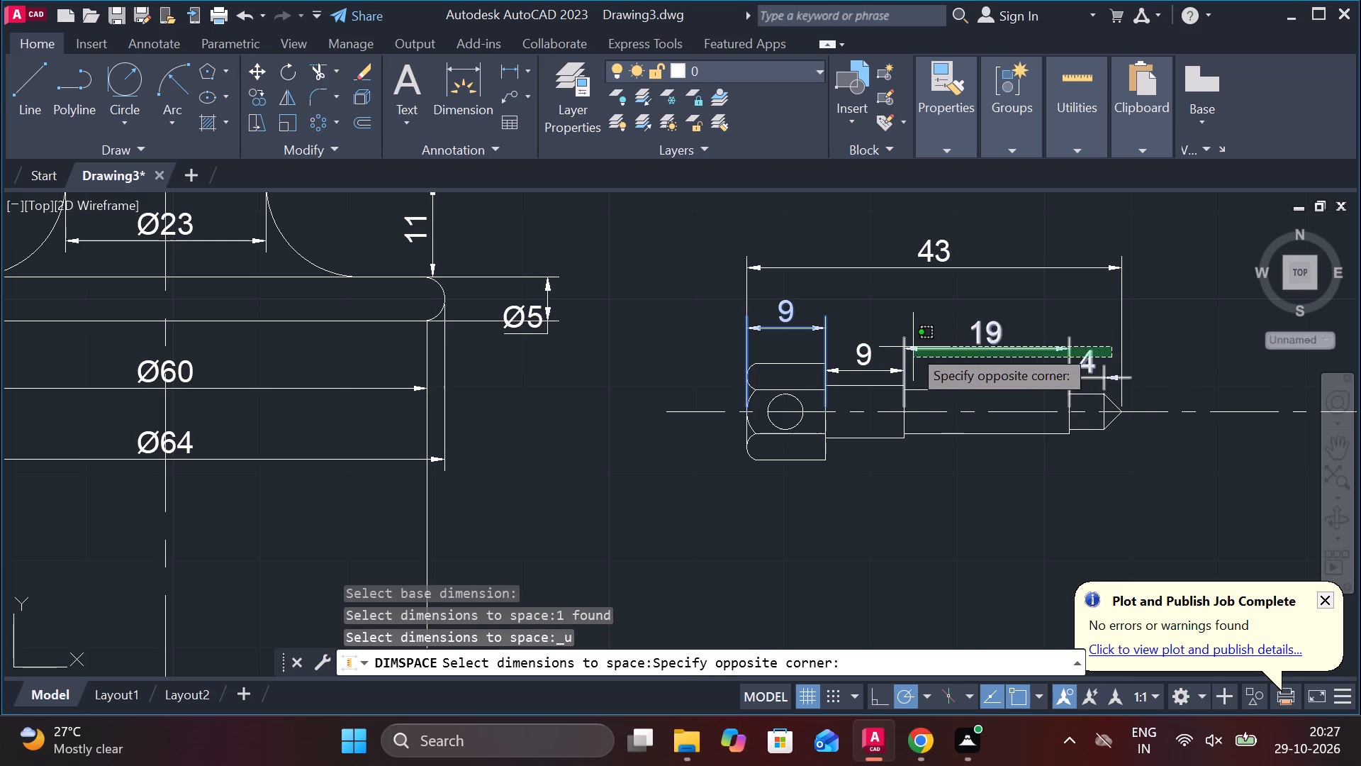
pyautogui.click(889, 345)
pyautogui.click(861, 367)
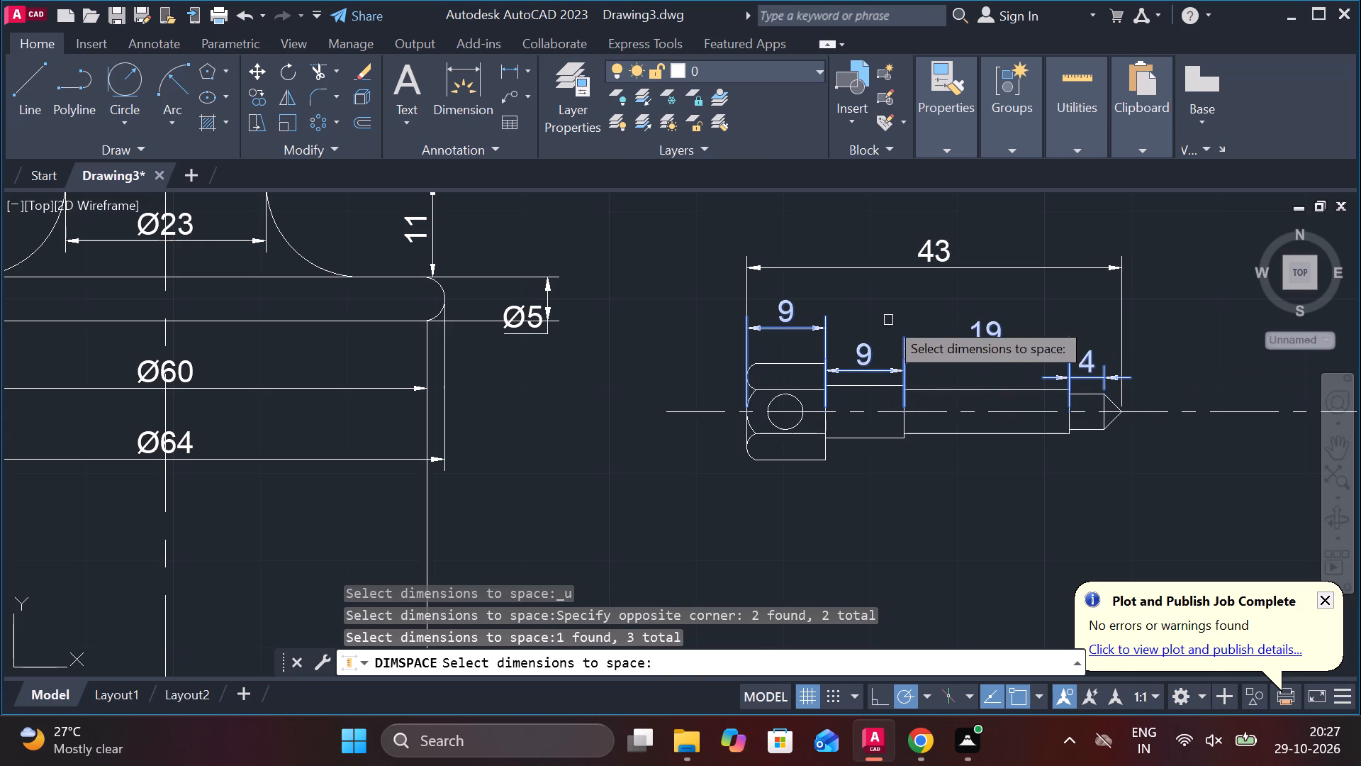
pyautogui.press('Return')
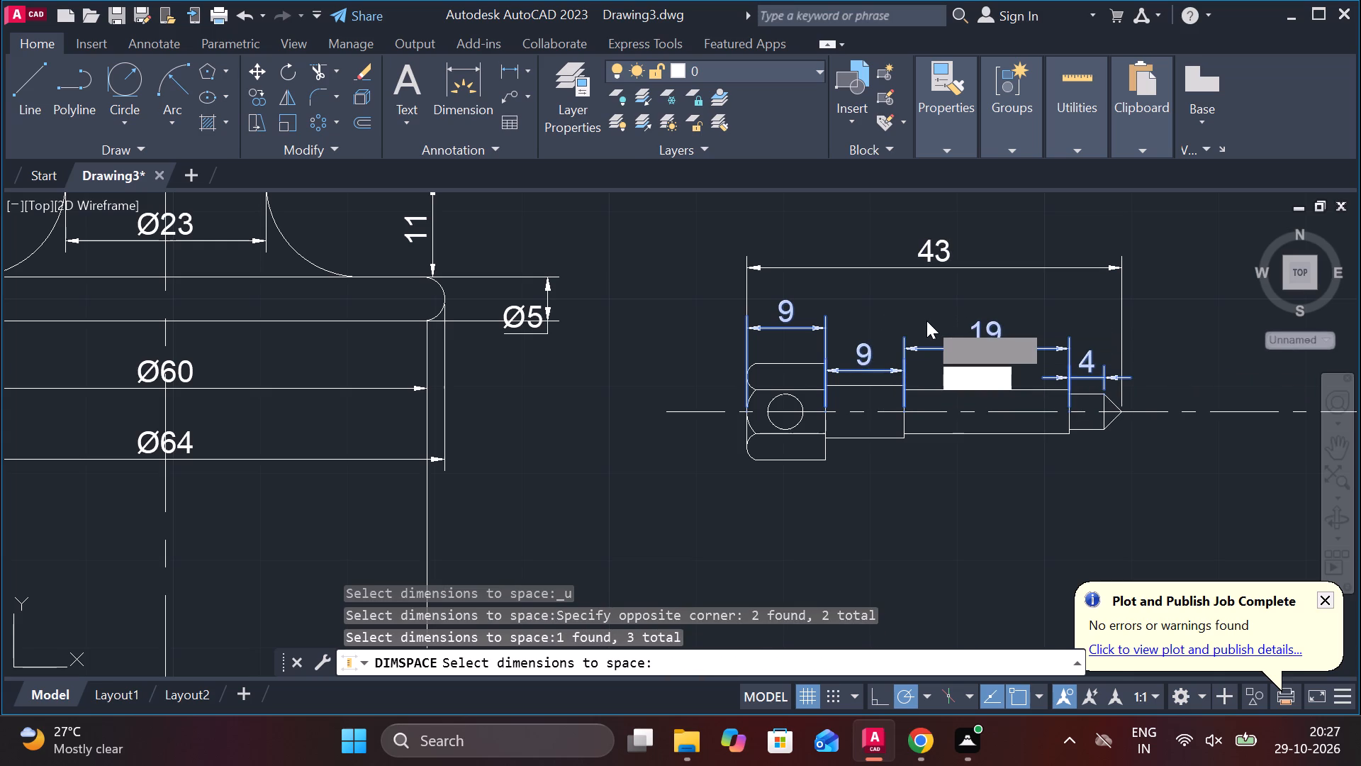
pyautogui.press('0')
pyautogui.press('Return')
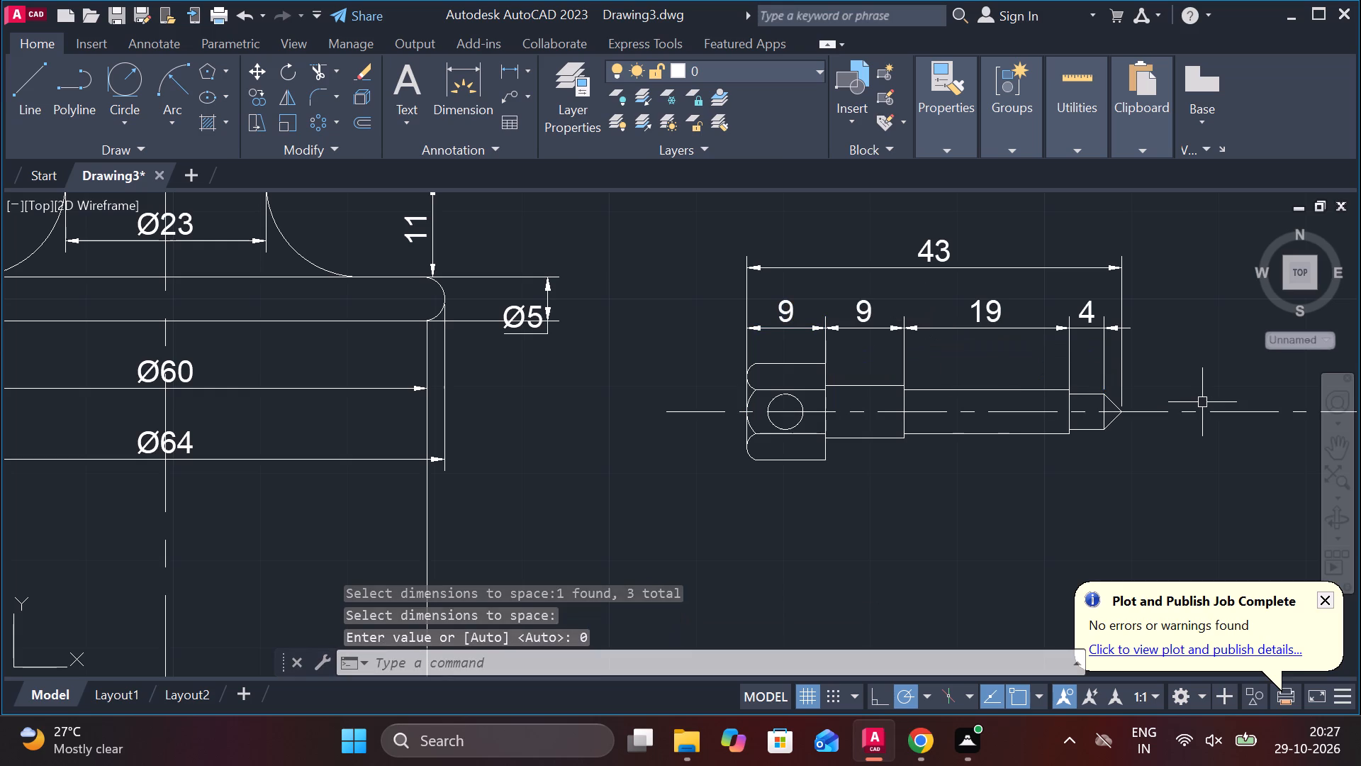
# Add a linear dimension for the pointed tip's length, placed in line with the row of section dimensions above the spindle.
pyautogui.scroll(1, 1212, 397)
pyautogui.scroll(1, 1004, 367)
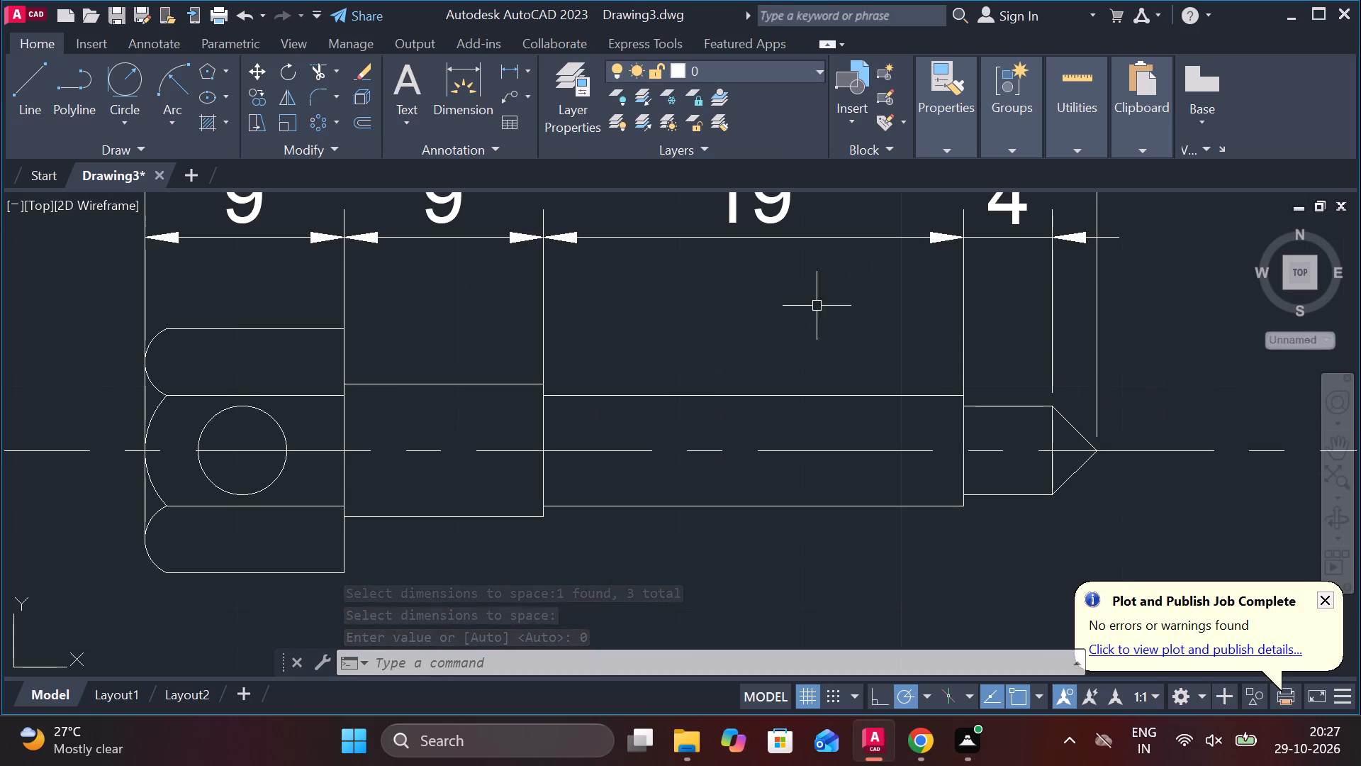
pyautogui.click(502, 72)
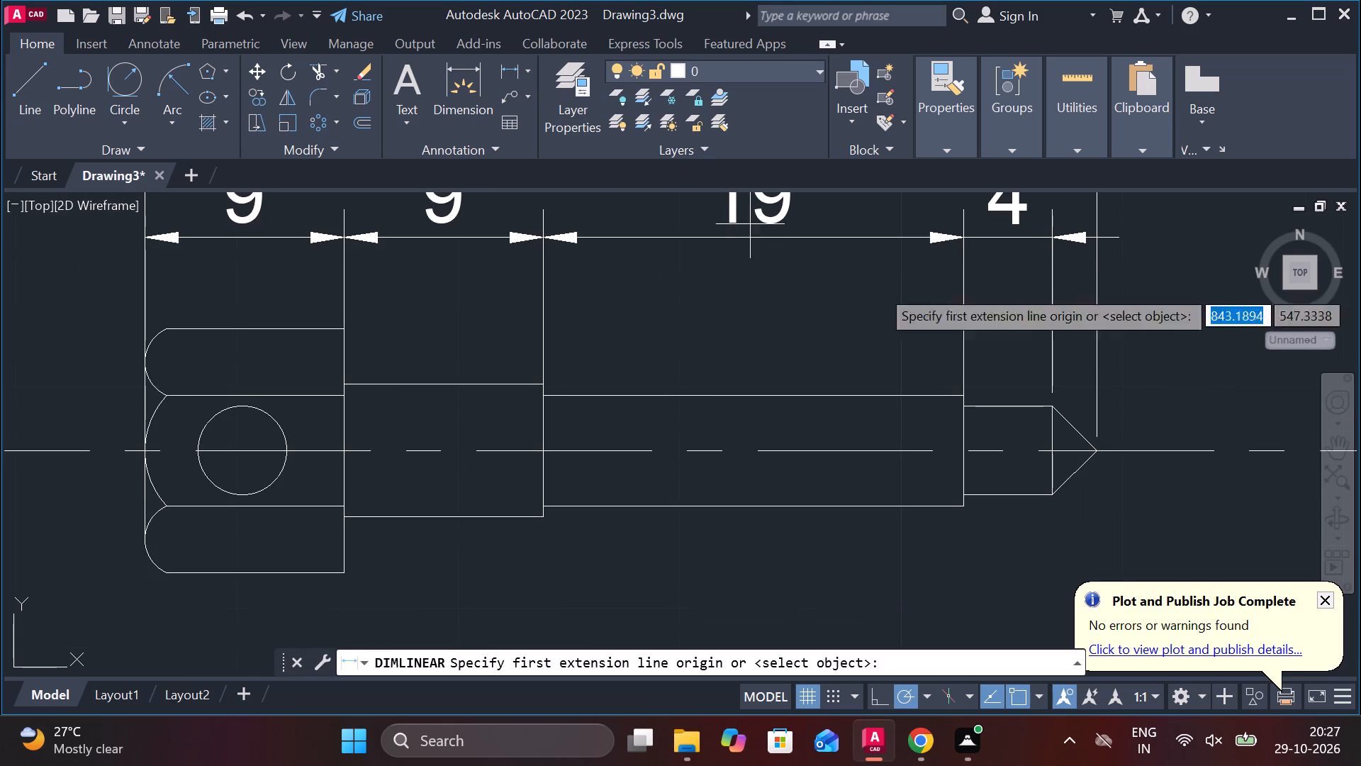
pyautogui.moveTo(958, 343); pyautogui.dragTo(866, 343, button='middle')
pyautogui.scroll(1, 934, 367)
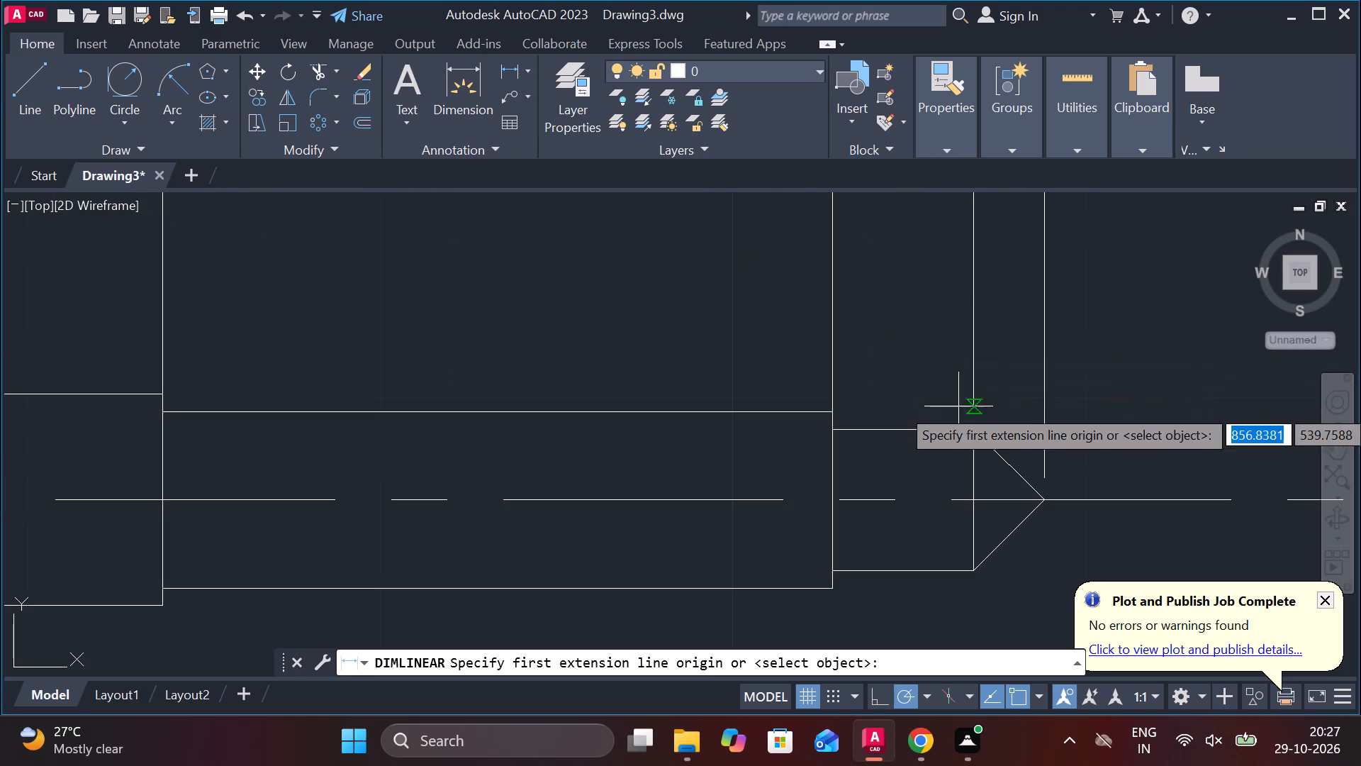
pyautogui.click(975, 431)
pyautogui.click(1042, 457)
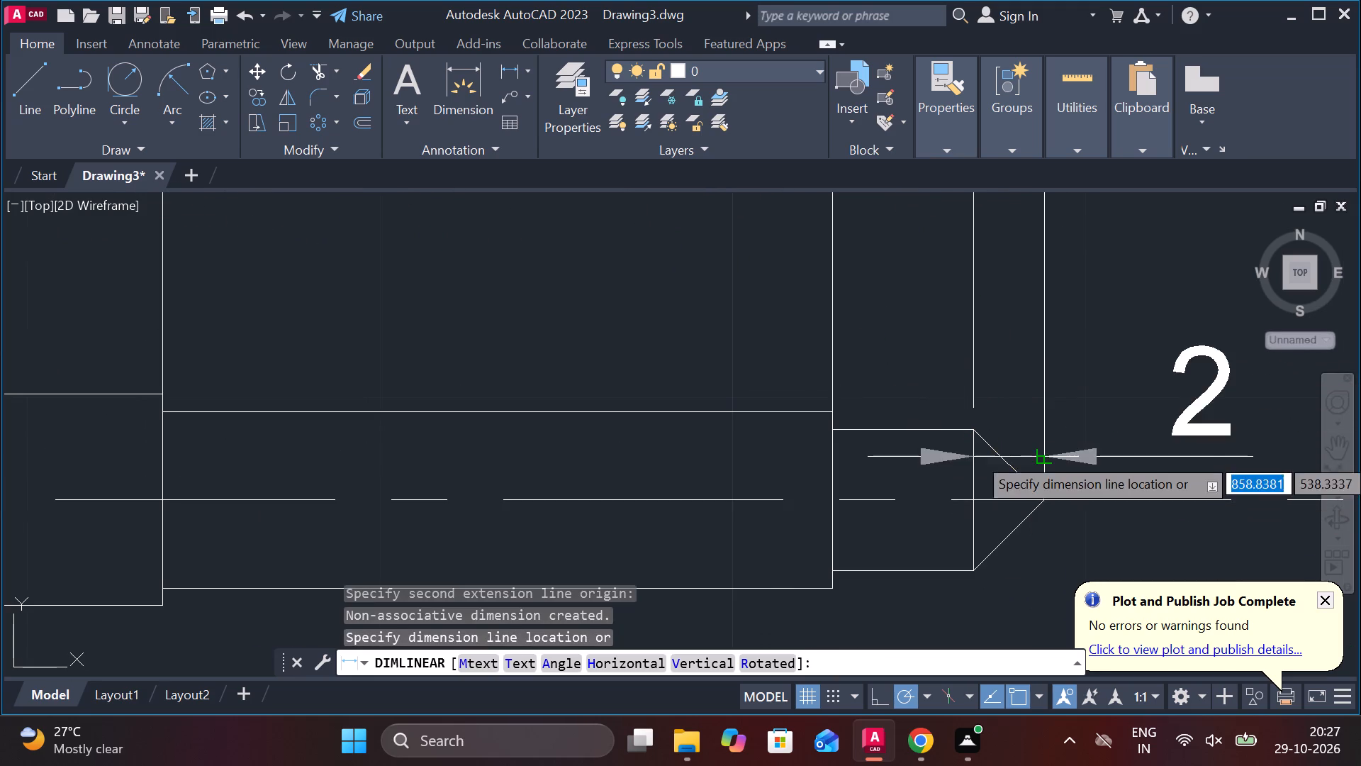
pyautogui.scroll(-2, 1031, 382)
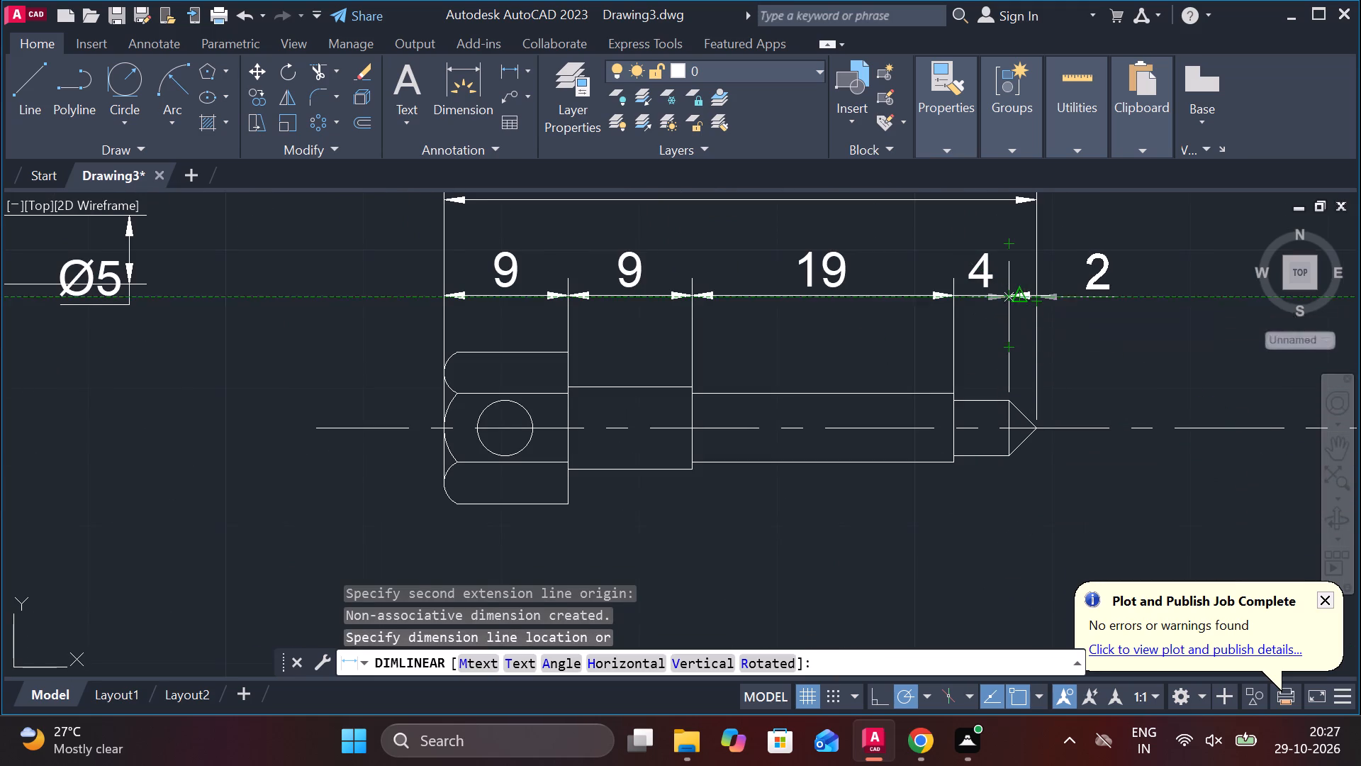
pyautogui.click(1005, 294)
# Add a horizontal linear dimension across the drilled hole in the hexagonal head, placed below the head.
pyautogui.scroll(-1, 1084, 310)
pyautogui.moveTo(1111, 326); pyautogui.dragTo(1024, 346, button='middle')
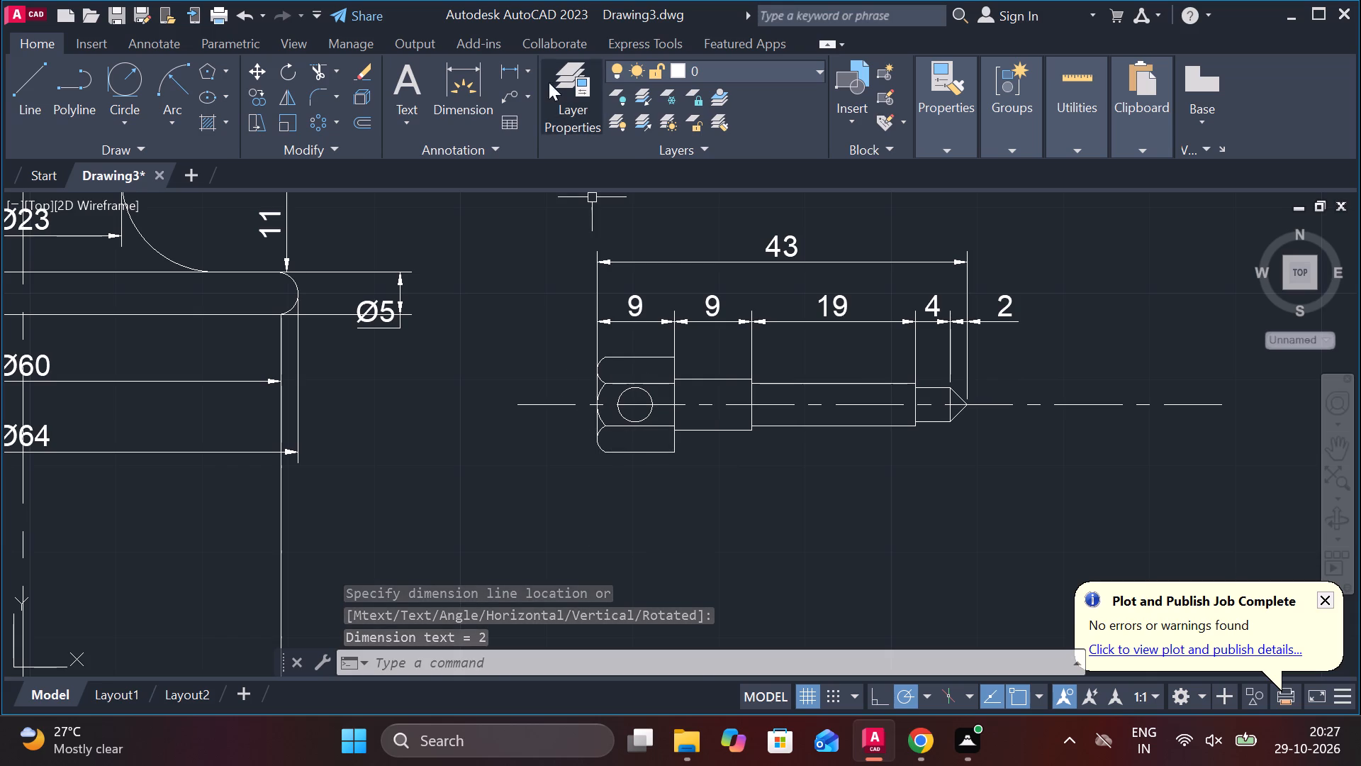
pyautogui.click(506, 76)
pyautogui.click(617, 404)
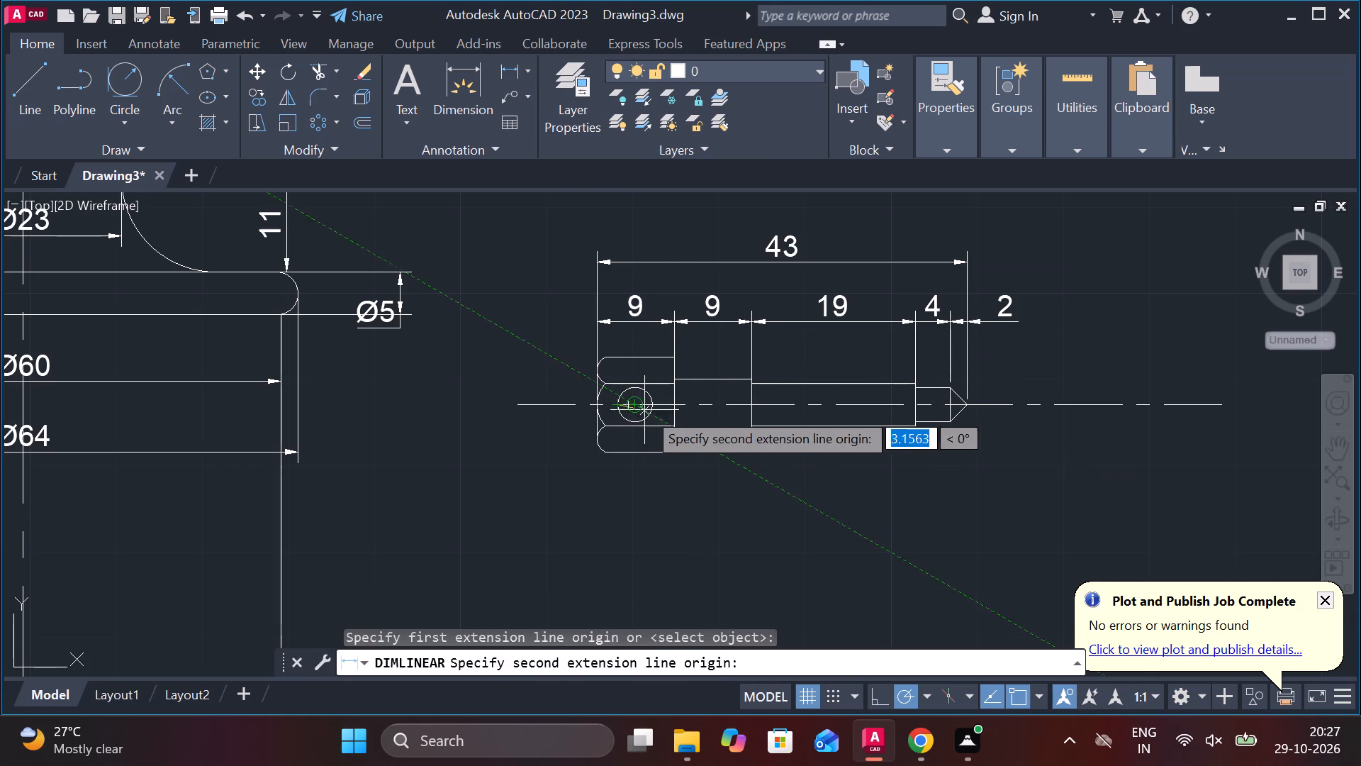
pyautogui.click(656, 410)
pyautogui.click(673, 491)
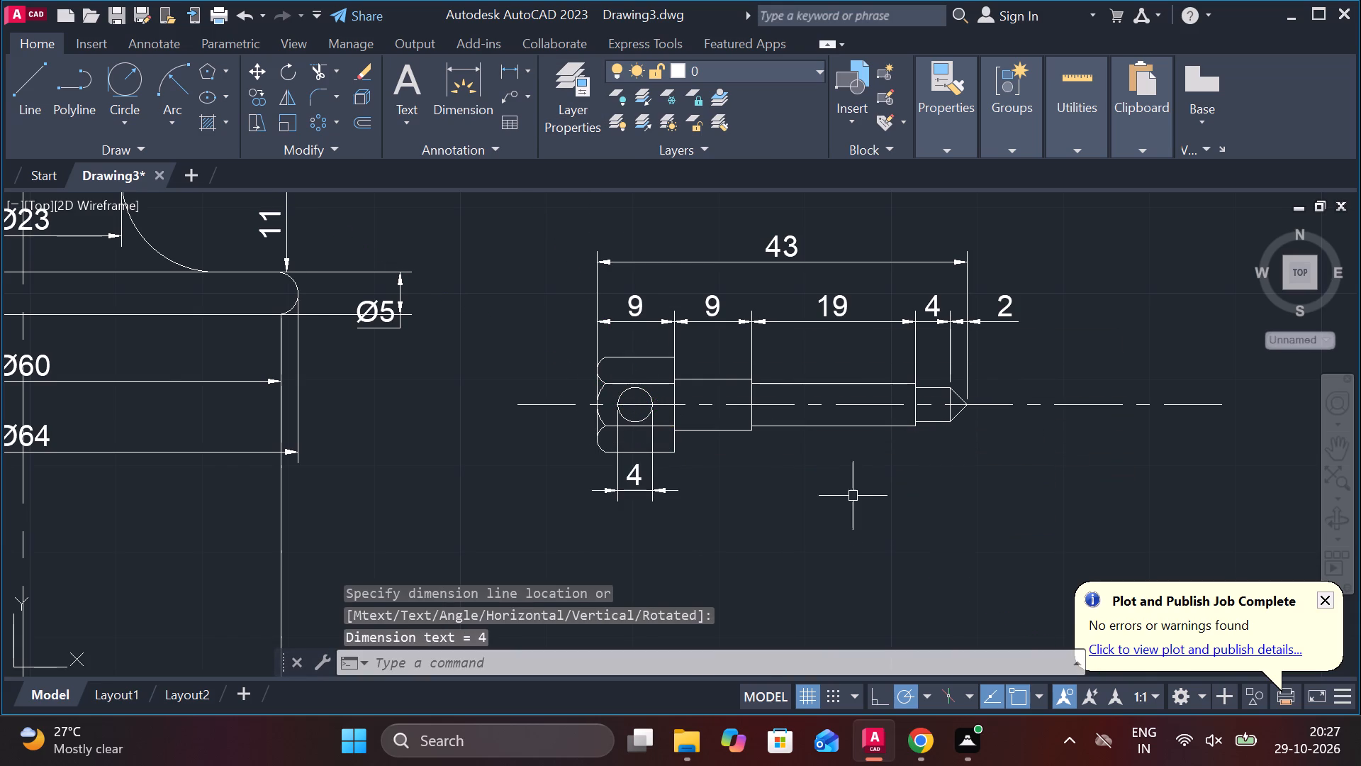
# Add a multileader labelled 4 pointing to the outer curve of the lubricator's top knob.
pyautogui.scroll(-2, 853, 496)
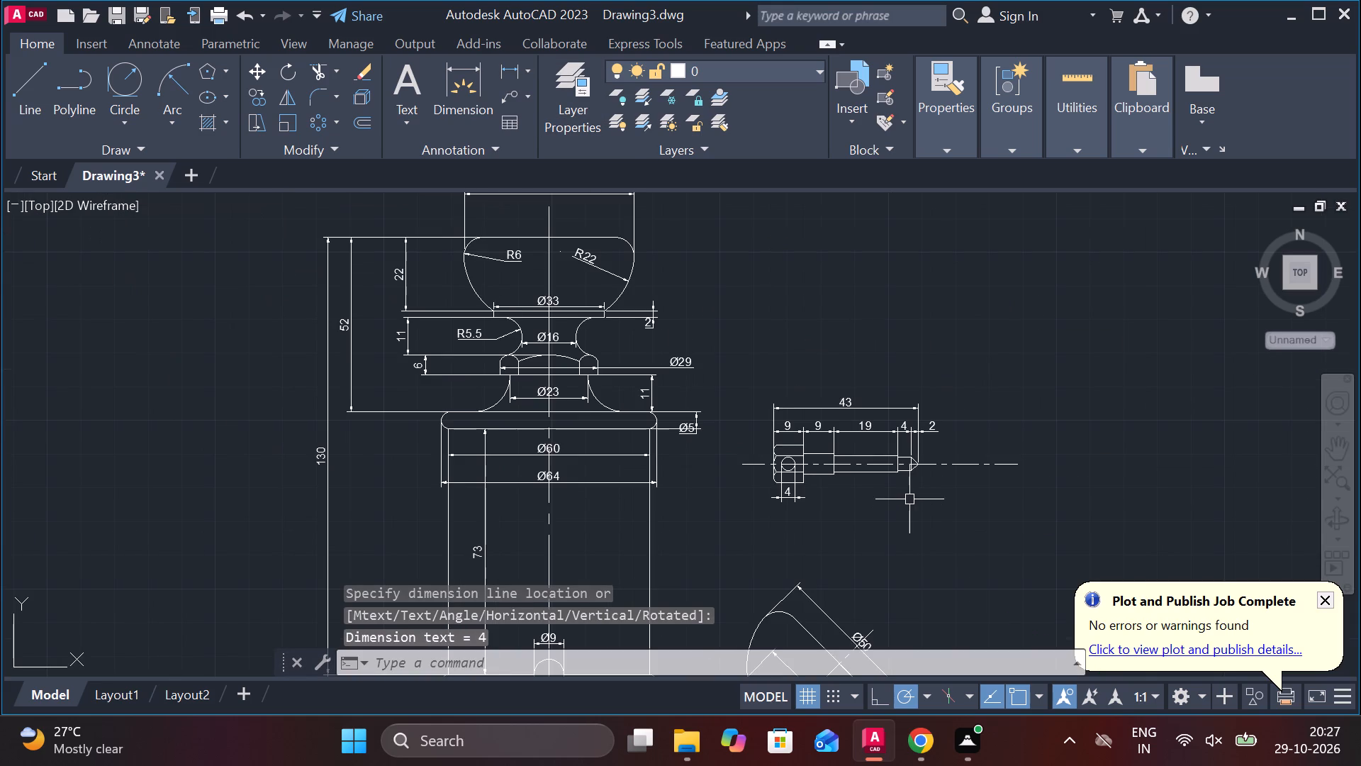
pyautogui.scroll(-2, 752, 290)
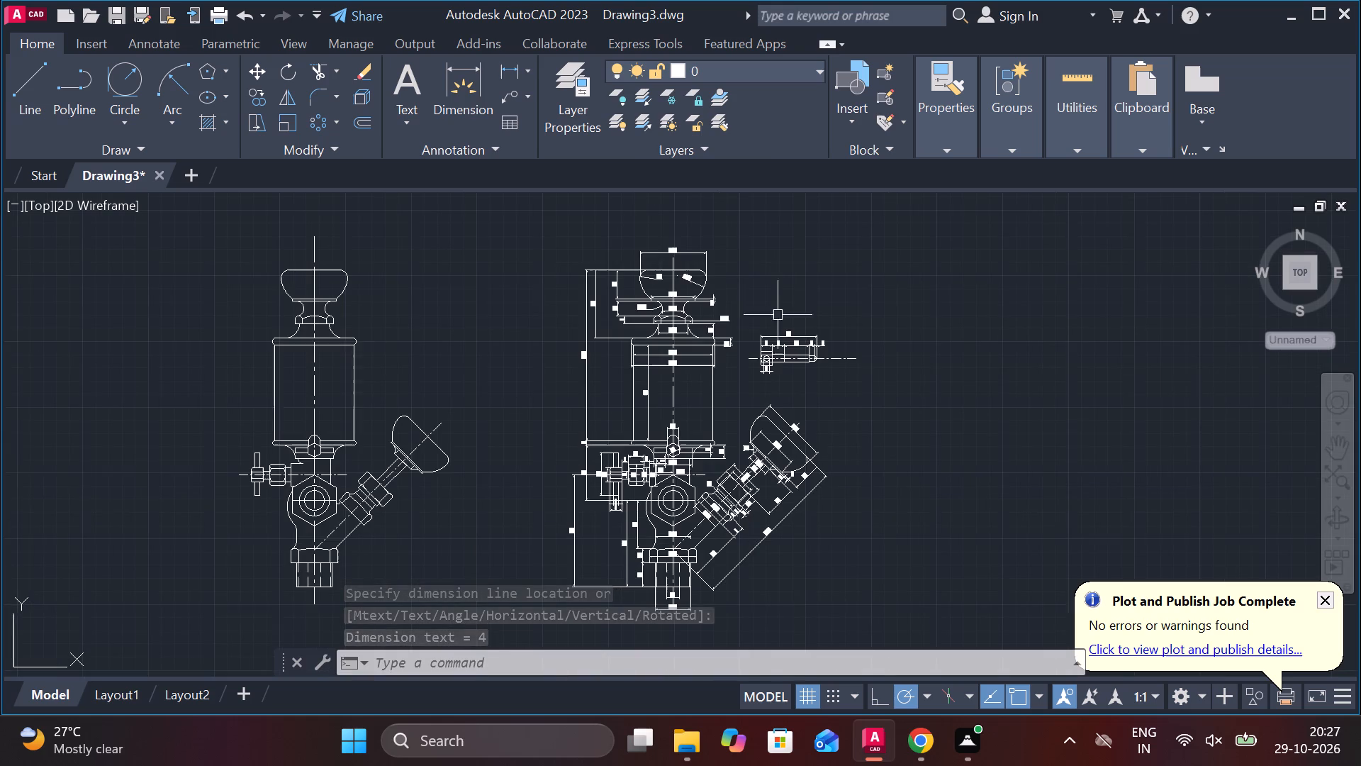
pyautogui.scroll(2, 504, 289)
pyautogui.moveTo(800, 321); pyautogui.dragTo(469, 414, button='middle')
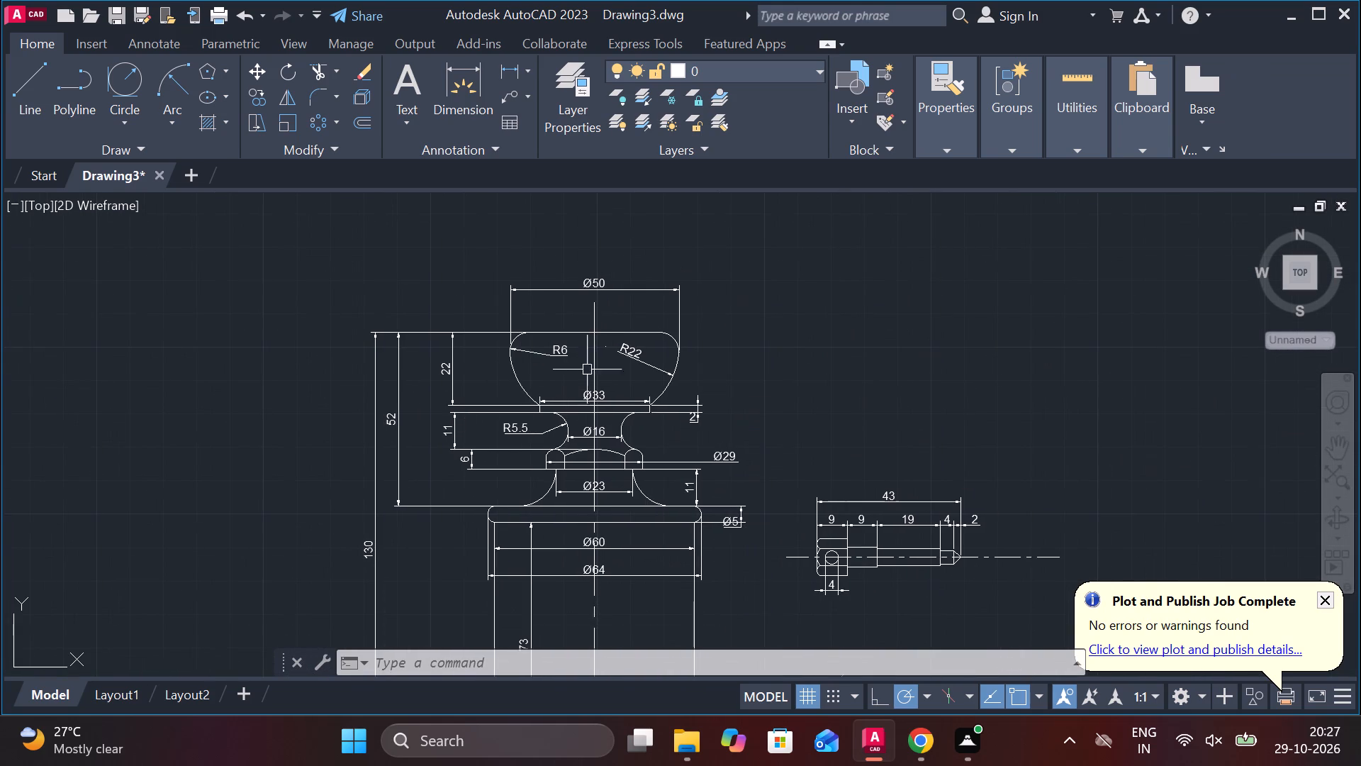
pyautogui.scroll(2, 677, 306)
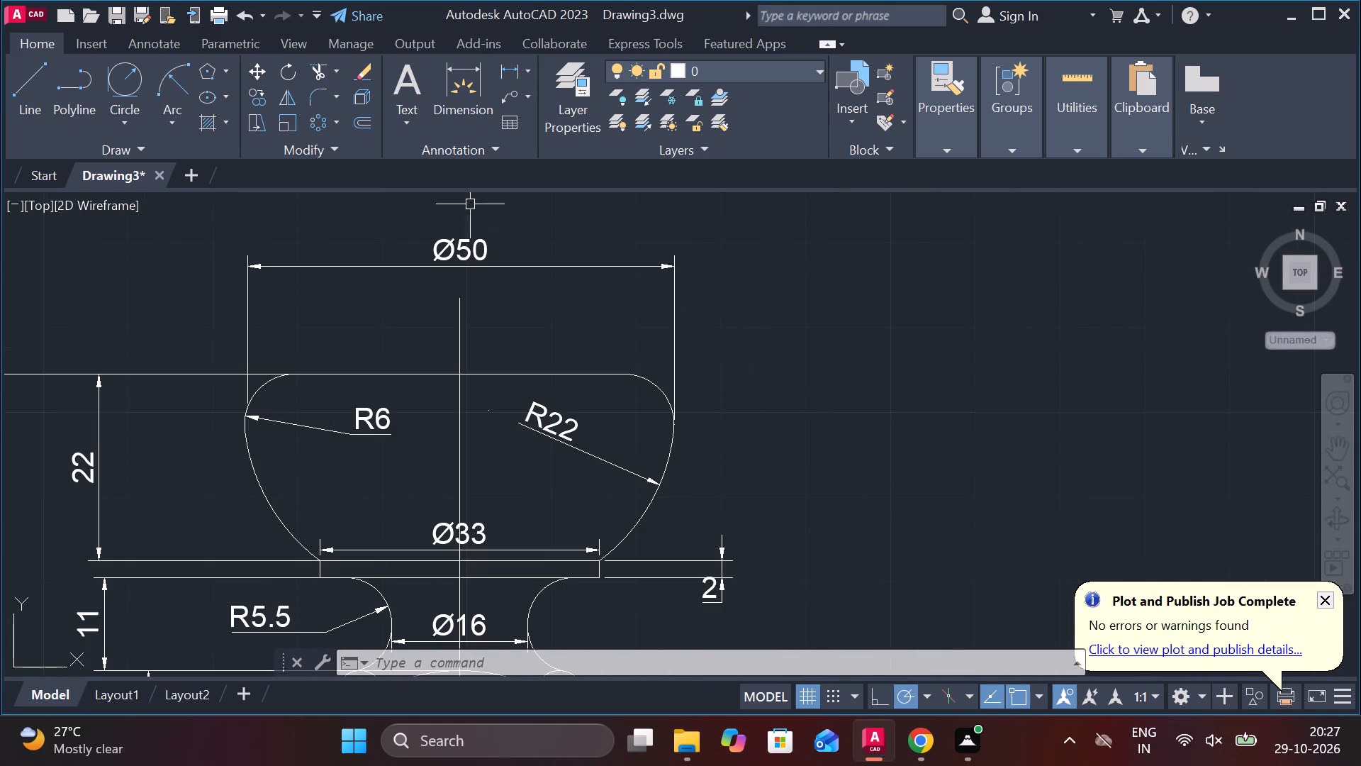
pyautogui.click(504, 92)
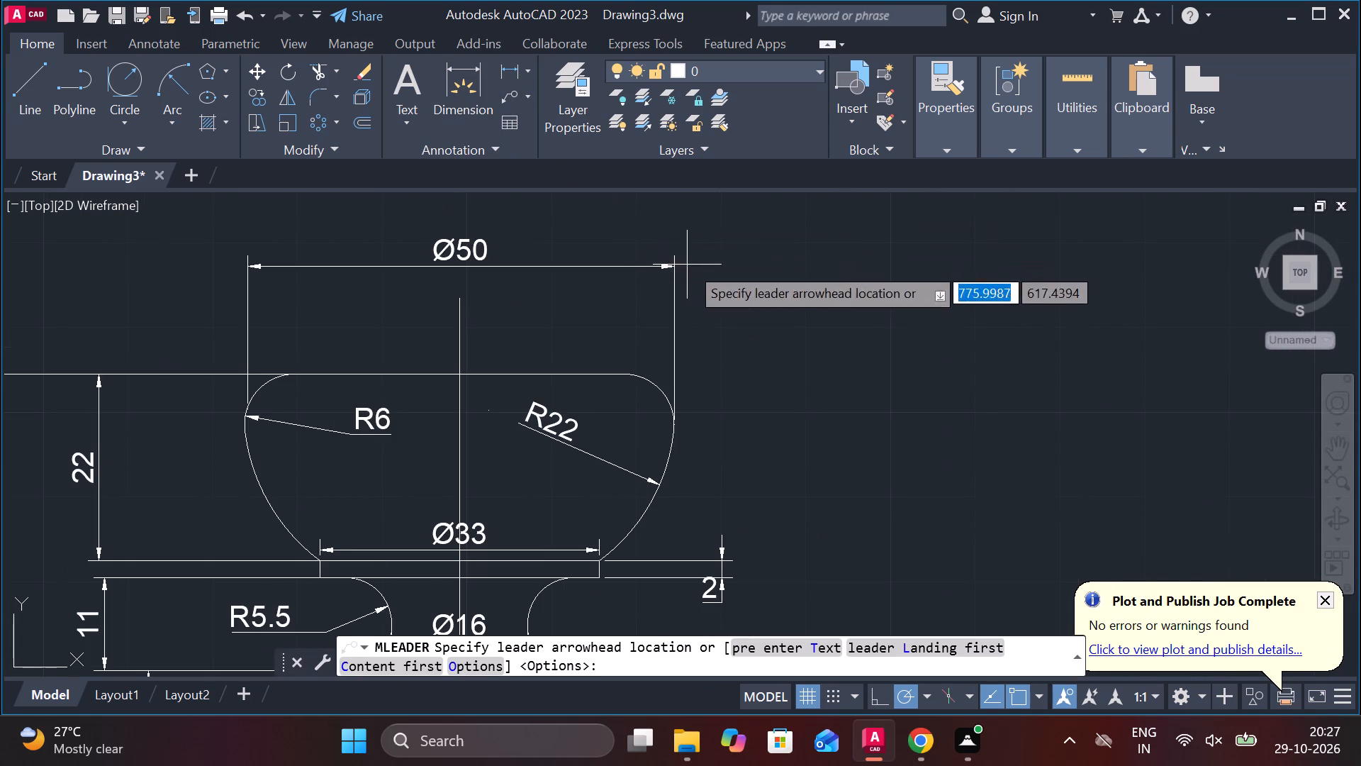
pyautogui.moveTo(674, 267); pyautogui.dragTo(547, 267, button='middle')
pyautogui.click(545, 460)
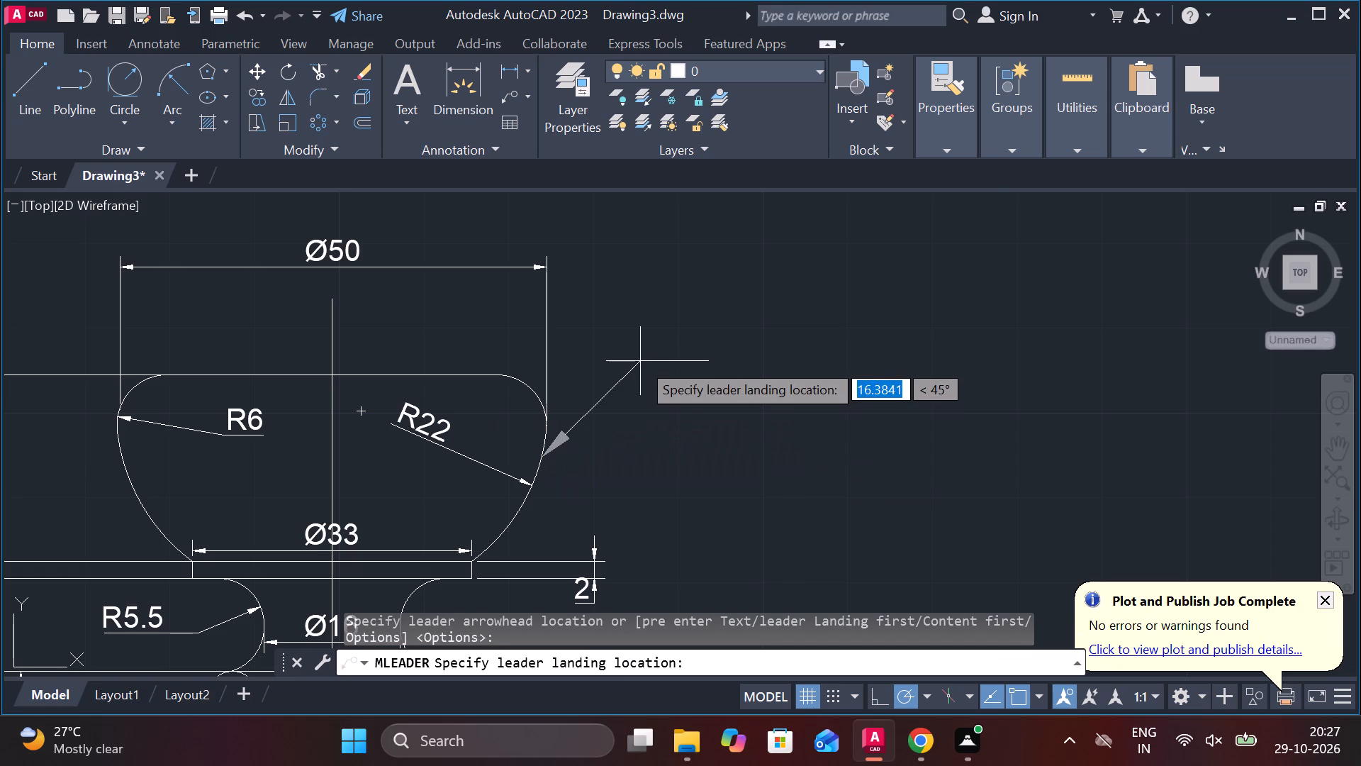
pyautogui.click(640, 361)
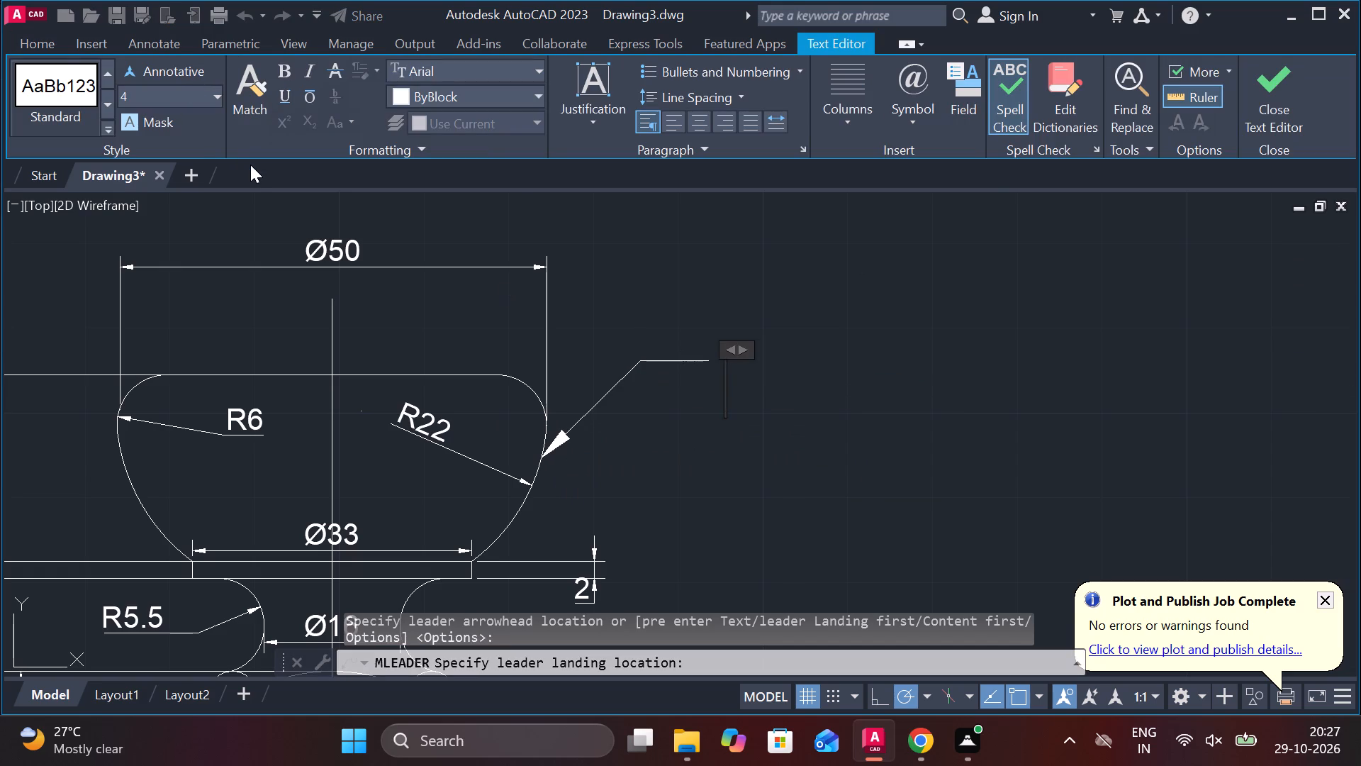
pyautogui.press('4')
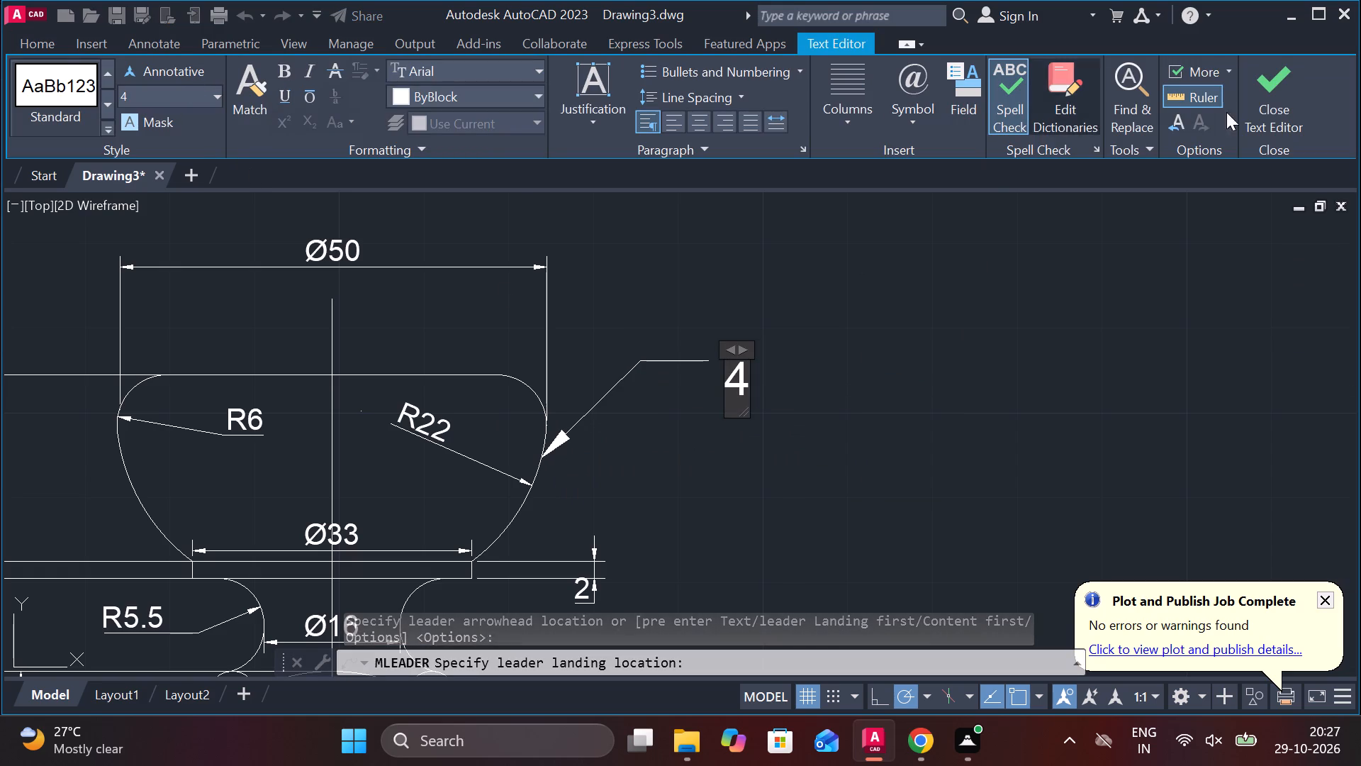
pyautogui.click(1255, 108)
# Add a multileader labelled 3 pointing to the narrow curved neck just above the nut beneath the top knob.
pyautogui.scroll(-2, 978, 389)
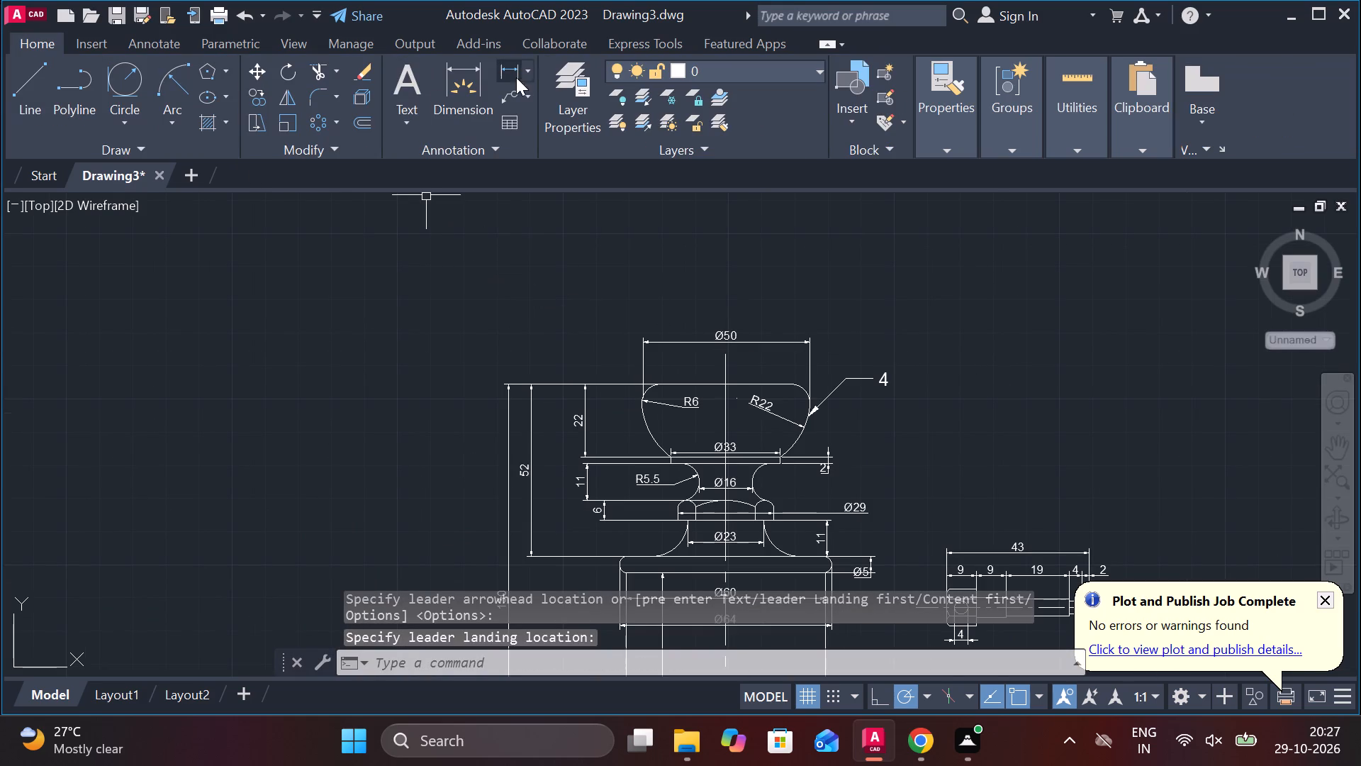
pyautogui.click(503, 99)
pyautogui.scroll(2, 800, 439)
pyautogui.moveTo(800, 439); pyautogui.dragTo(405, 260, button='middle')
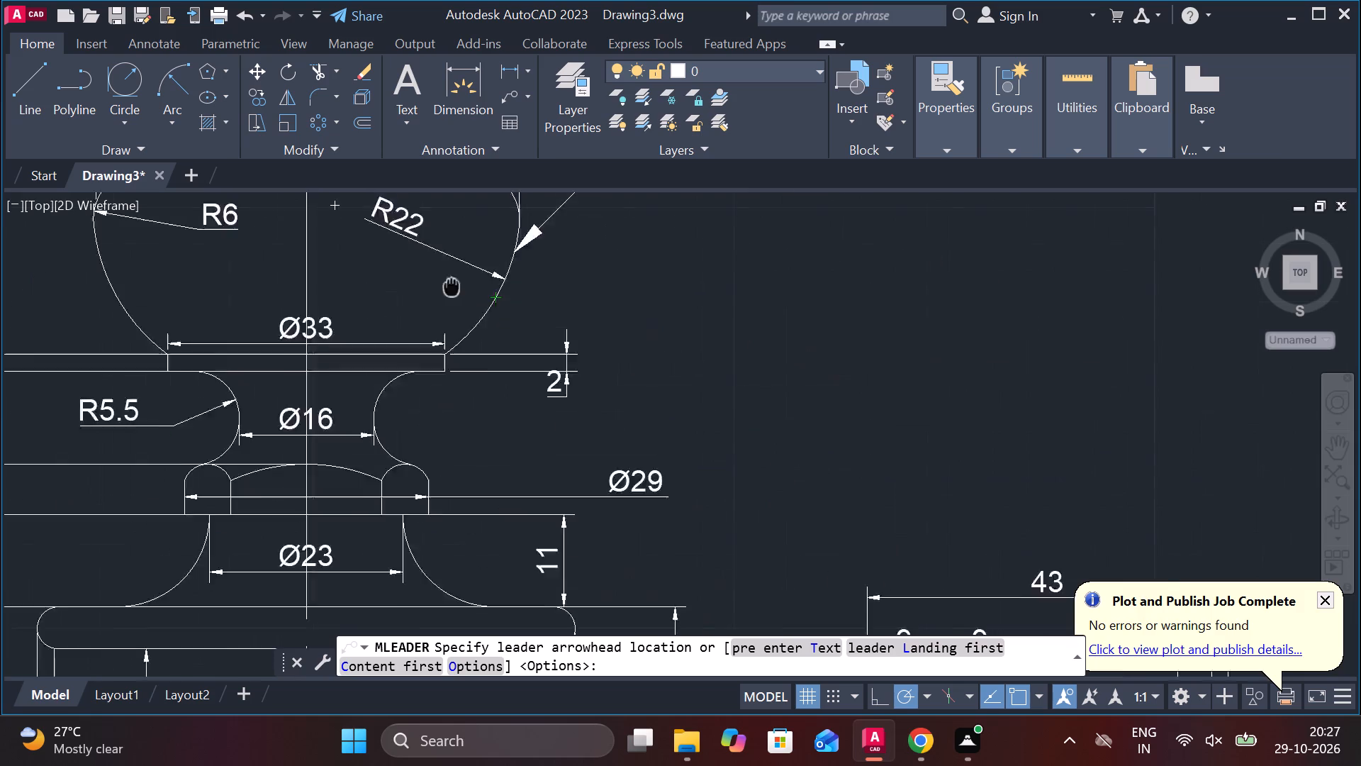
pyautogui.moveTo(405, 260); pyautogui.dragTo(399, 250, button='middle')
pyautogui.moveTo(384, 359); pyautogui.dragTo(422, 370, button='middle')
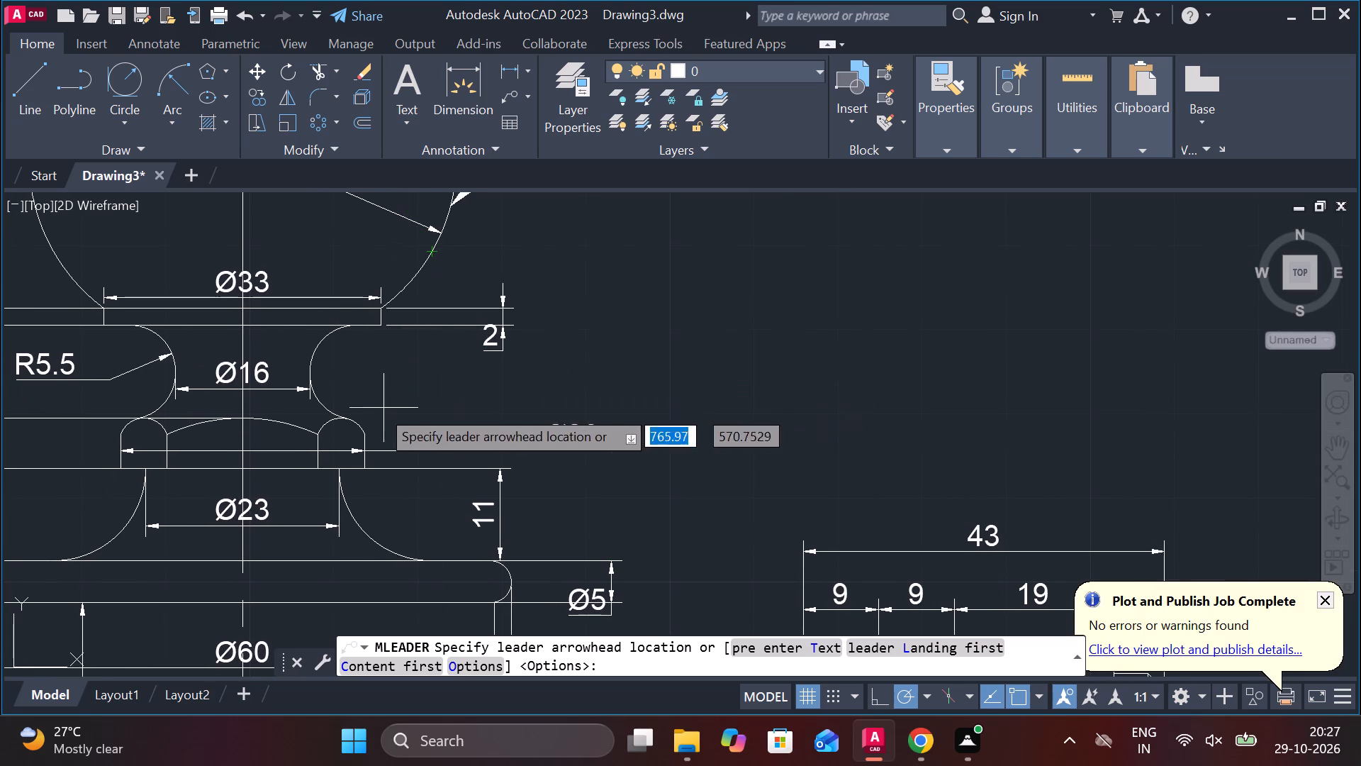
pyautogui.moveTo(379, 408); pyautogui.dragTo(415, 421, button='middle')
pyautogui.click(364, 413)
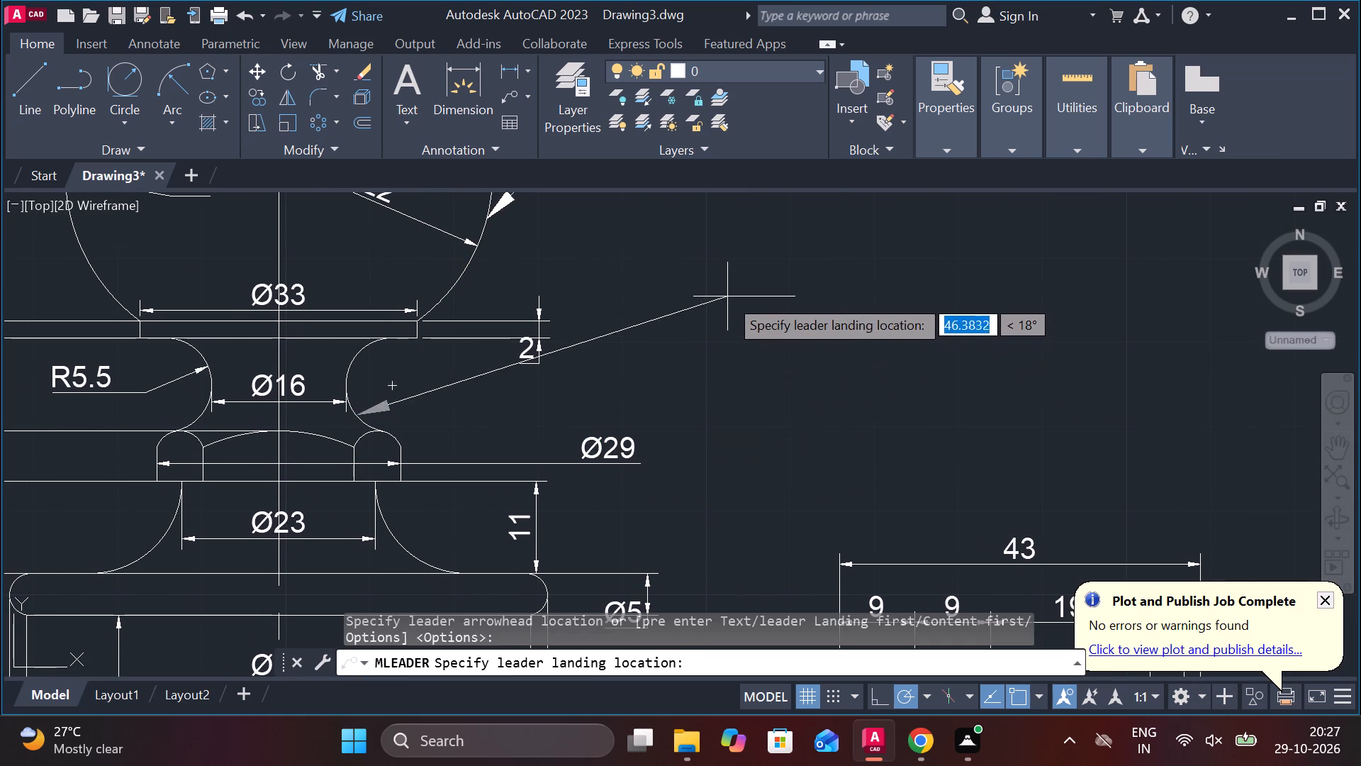
pyautogui.click(670, 346)
pyautogui.press('3')
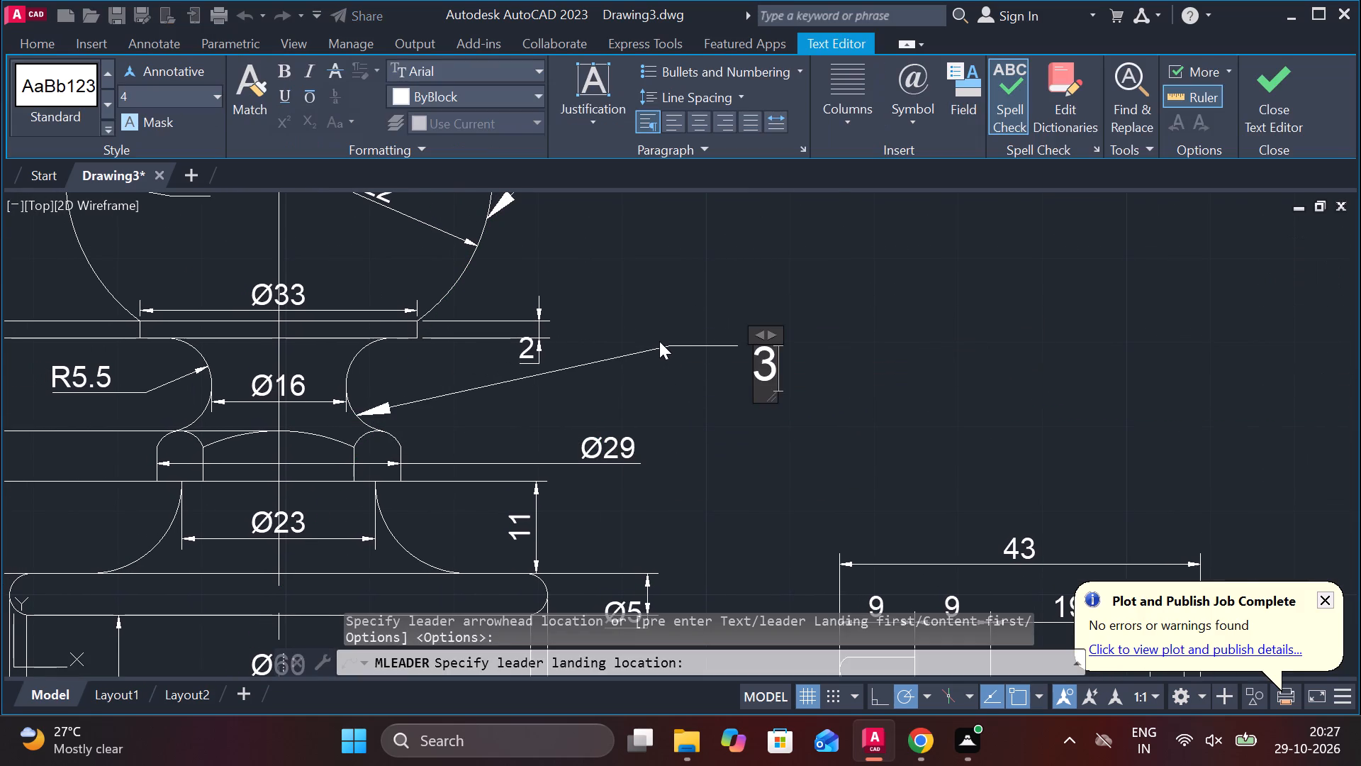
pyautogui.click(795, 428)
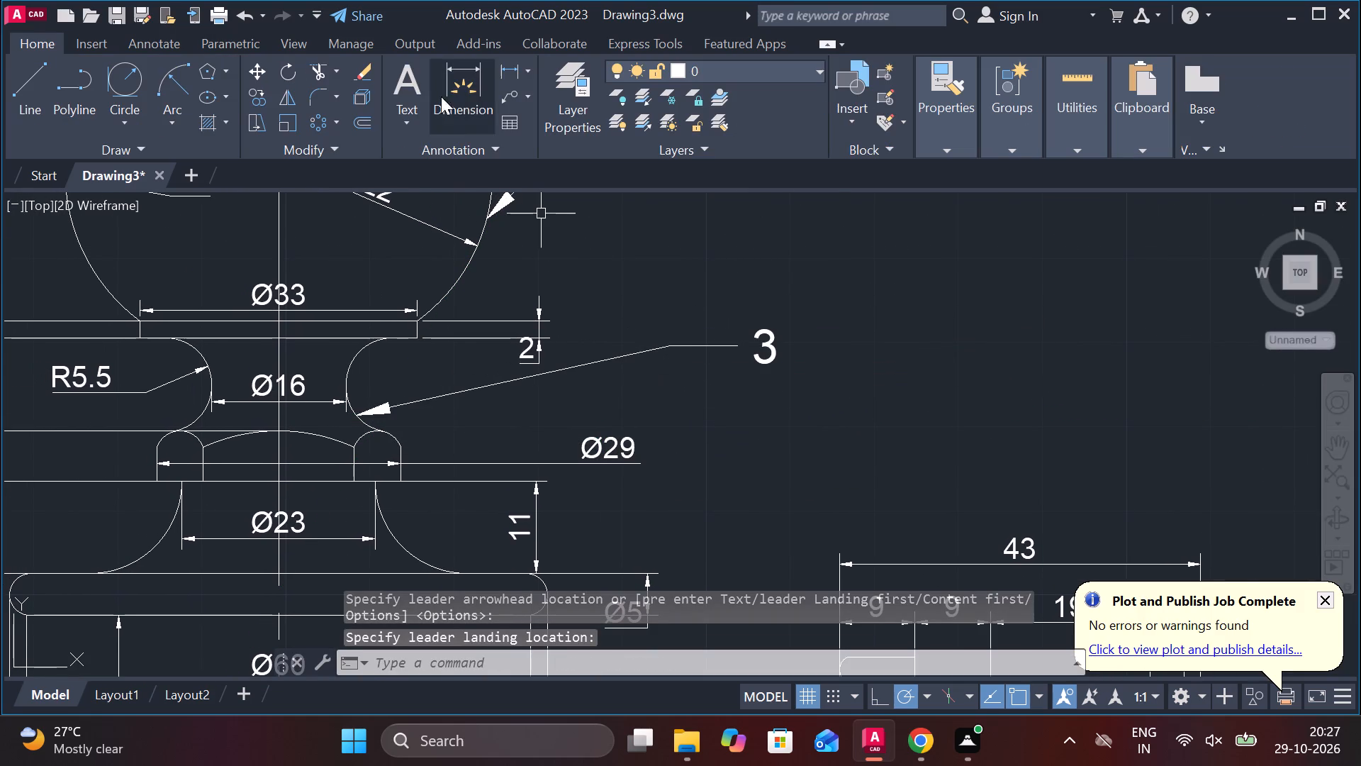
# Add a multileader labelled 2 pointing to the flared curve of the lid just above the cylinder's rim.
pyautogui.click(515, 88)
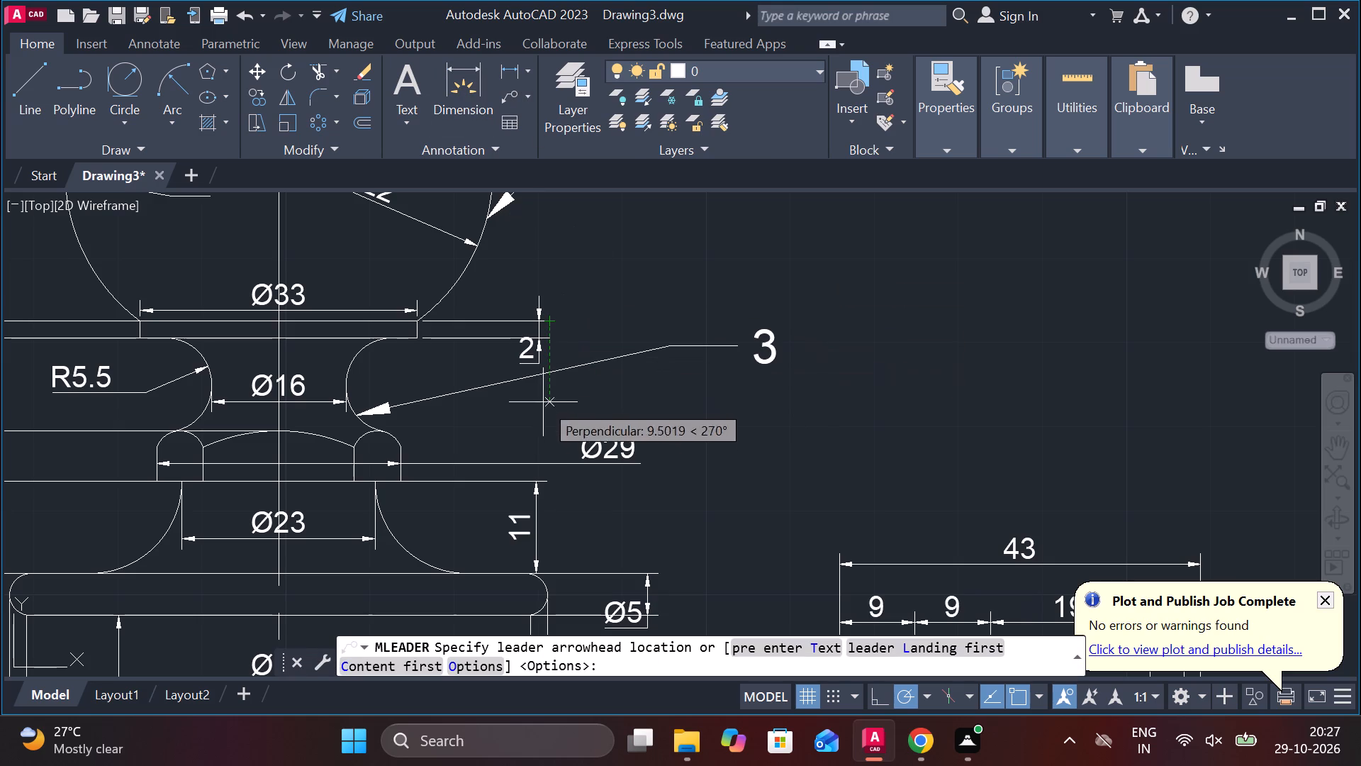
pyautogui.scroll(2, 513, 459)
pyautogui.scroll(-2, 552, 277)
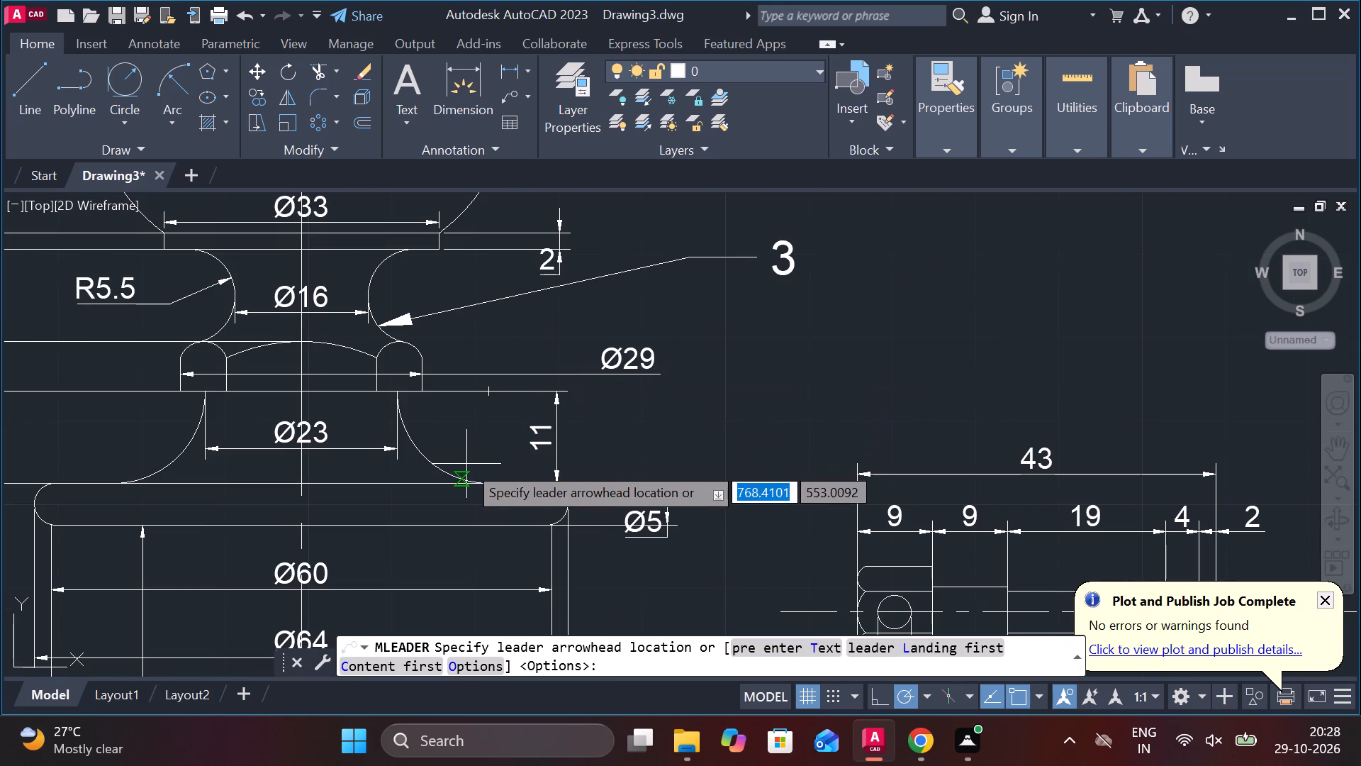
pyautogui.click(462, 475)
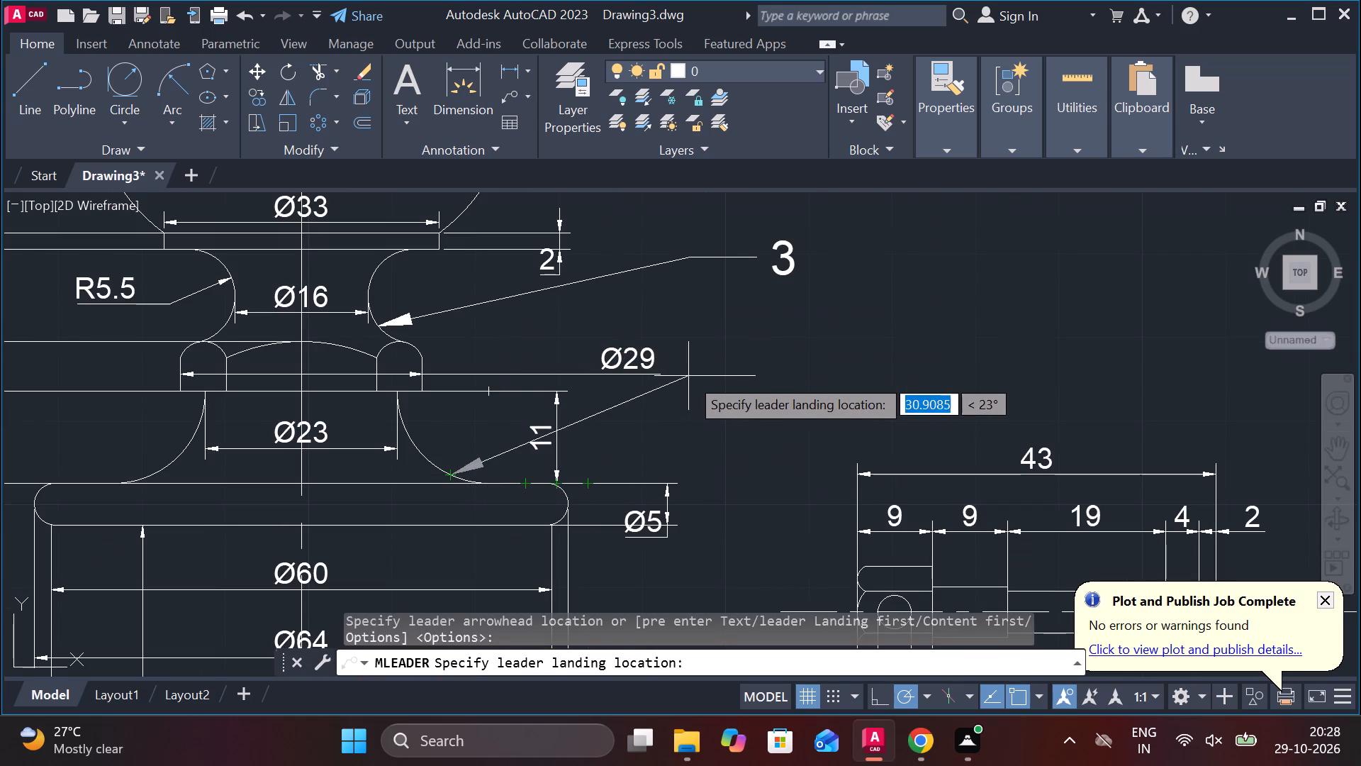
pyautogui.click(722, 392)
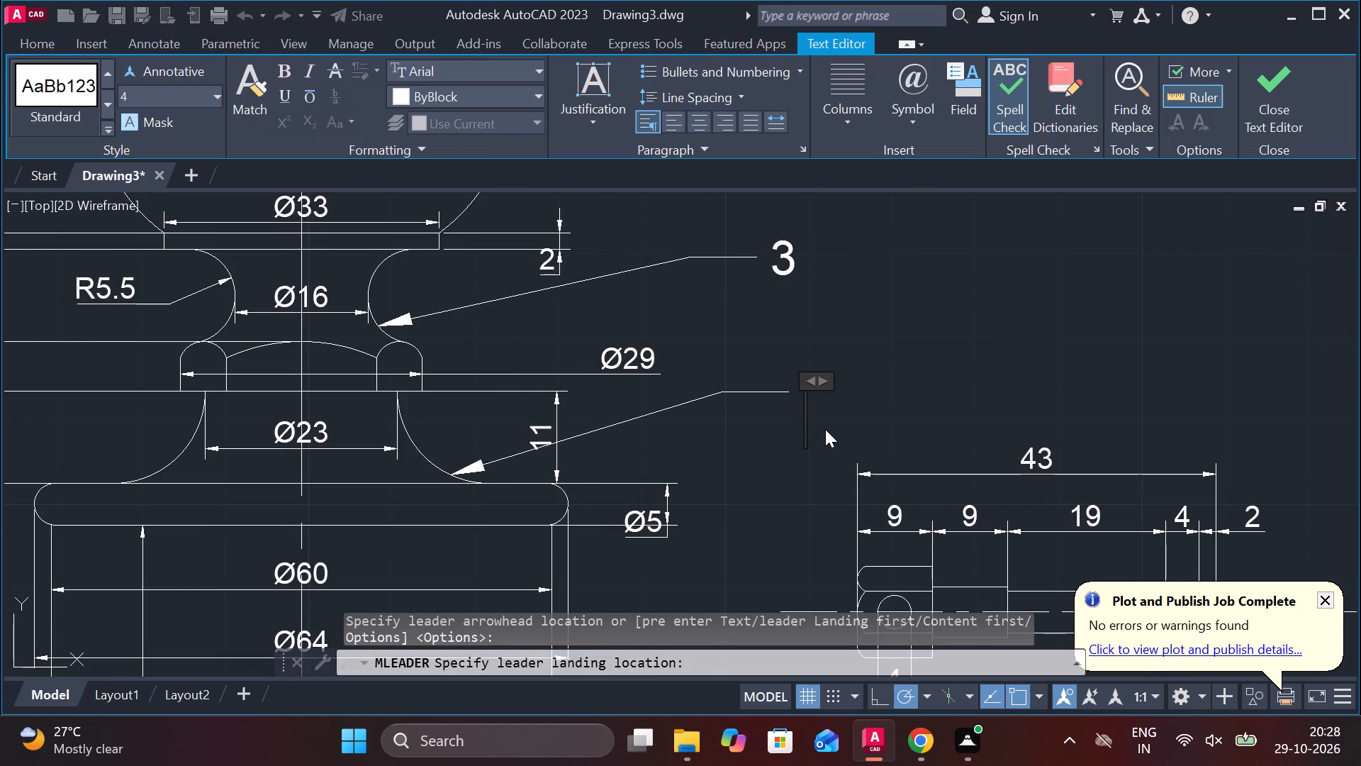
pyautogui.press('2')
pyautogui.click(936, 372)
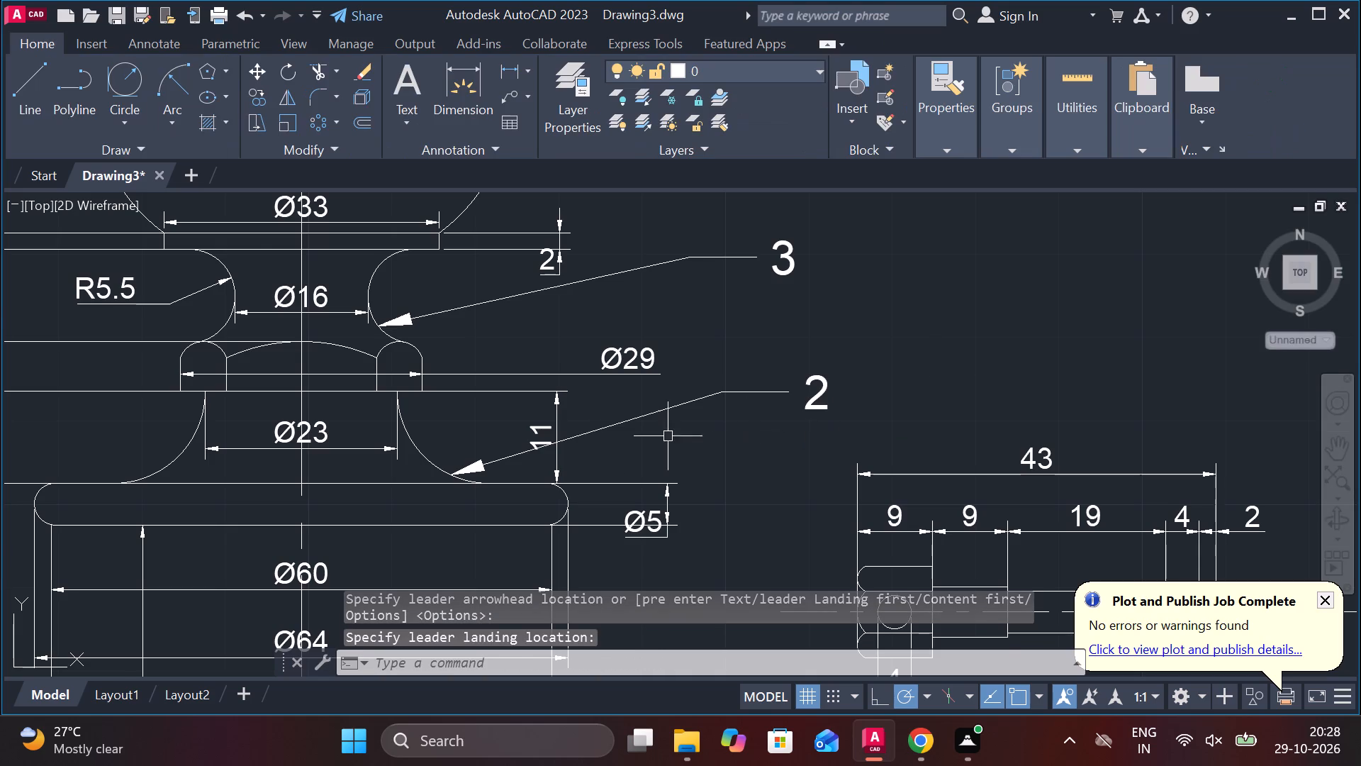
# Move the landing point of leader 2 lower and closer to its arrowhead so its line clears the vertical 11 dimension text.
pyautogui.scroll(1, 611, 438)
pyautogui.click(549, 433)
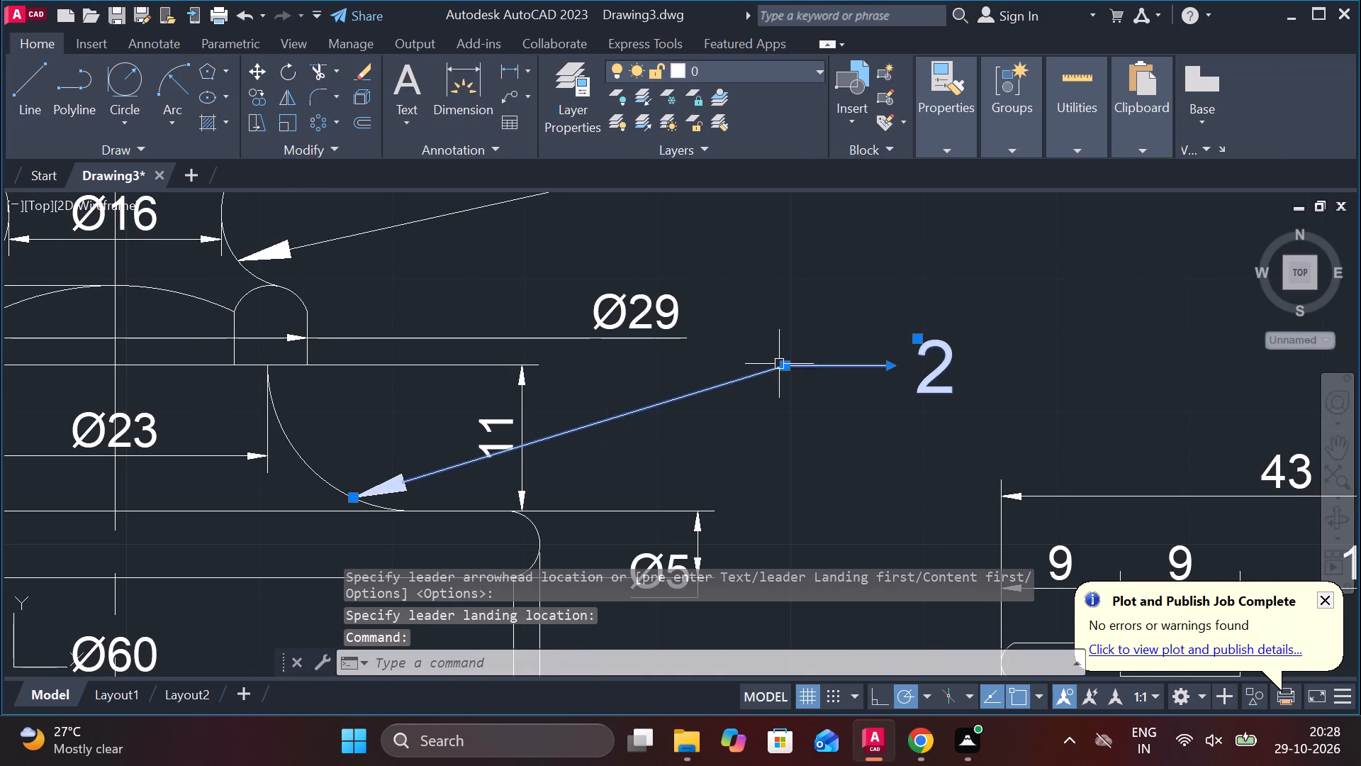
pyautogui.click(785, 363)
pyautogui.click(701, 420)
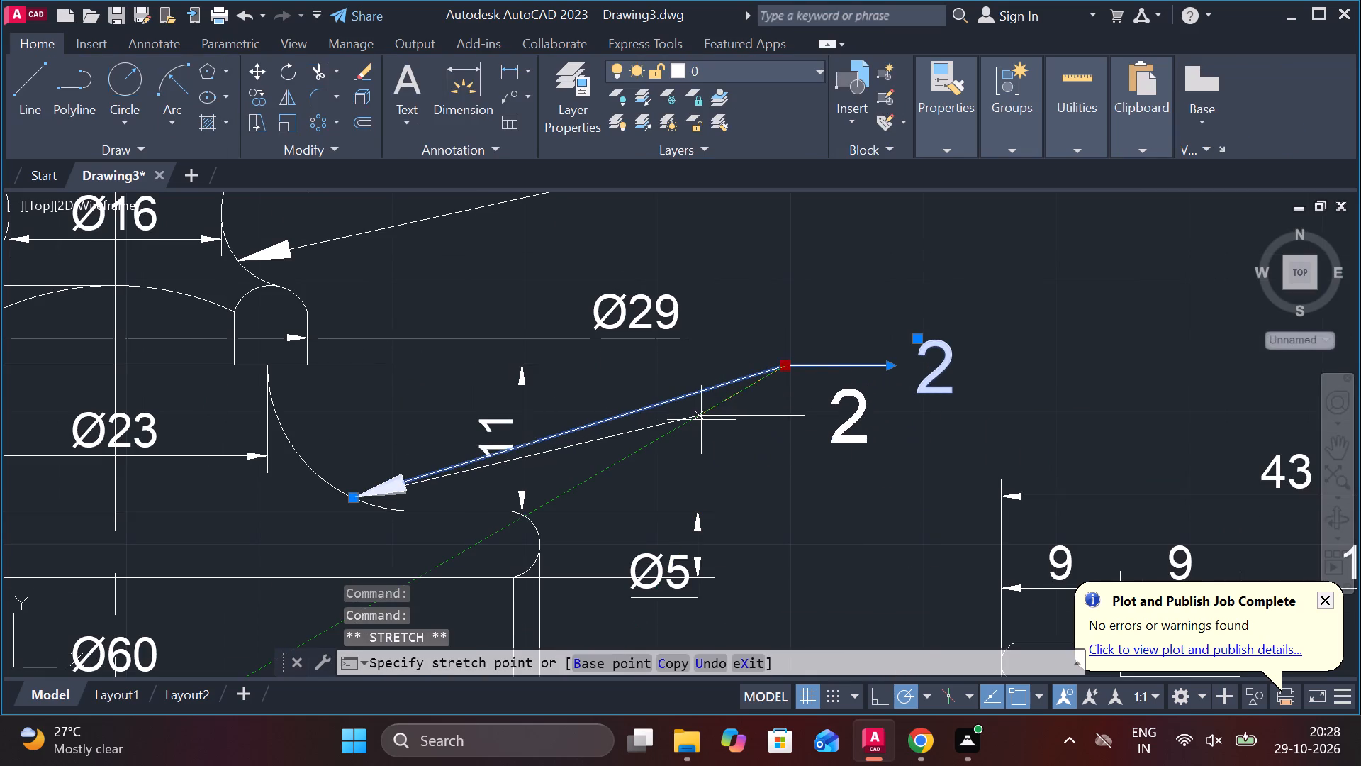
pyautogui.press('Escape')
# Add a multileader labelled 5 pointing to the underside of the detached spindle detail's long shaft section.
pyautogui.scroll(-1, 865, 418)
pyautogui.moveTo(835, 435); pyautogui.dragTo(780, 382, button='middle')
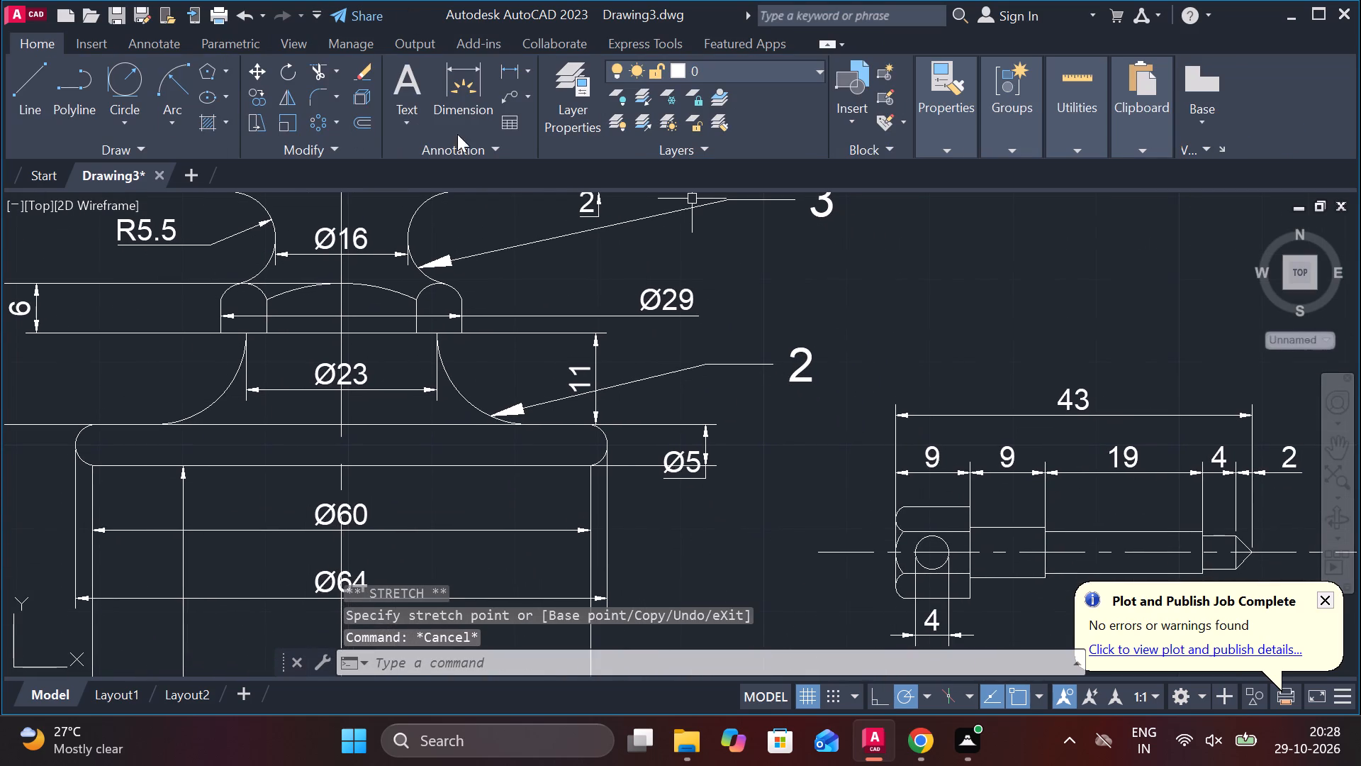
pyautogui.click(504, 104)
pyautogui.moveTo(696, 348); pyautogui.dragTo(628, 316, button='middle')
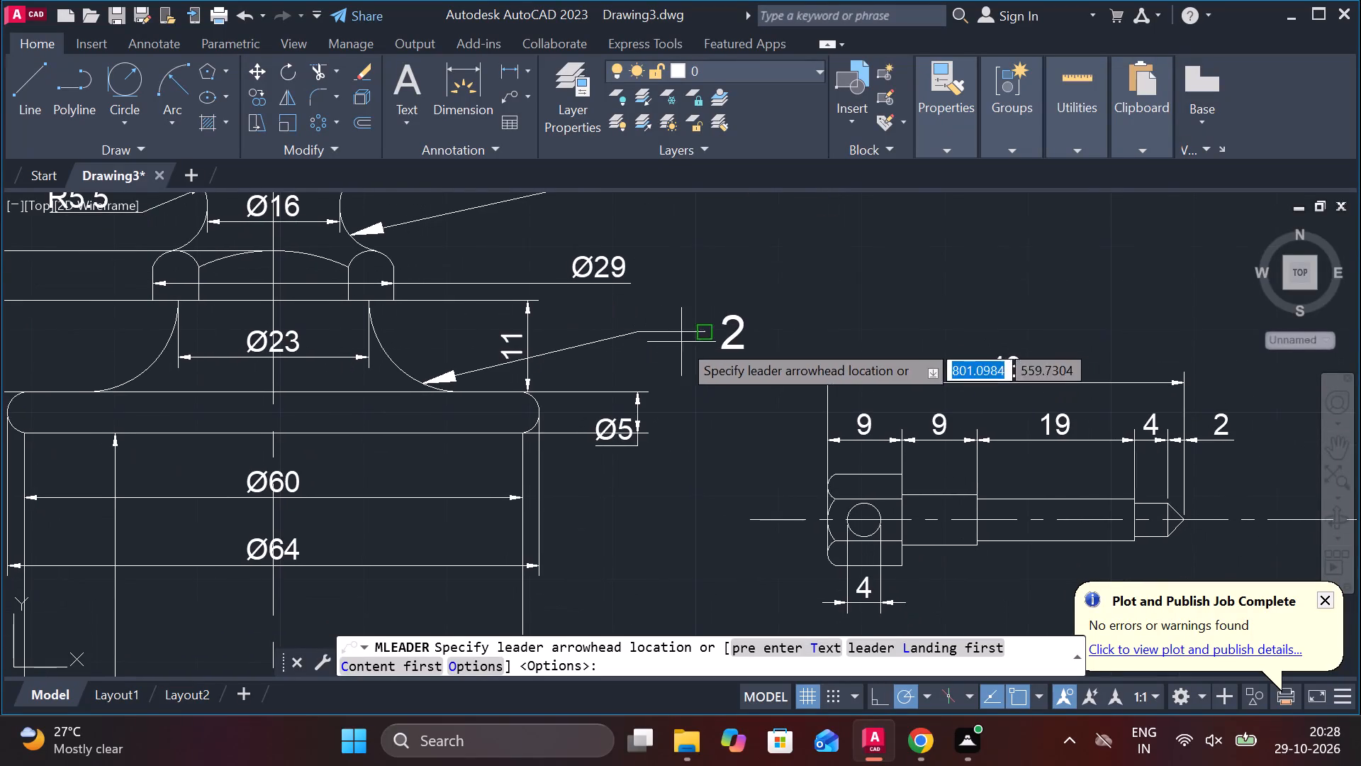
pyautogui.moveTo(824, 316); pyautogui.dragTo(547, 354, button='middle')
pyautogui.moveTo(677, 270); pyautogui.dragTo(661, 331, button='middle')
pyautogui.scroll(-1, 673, 287)
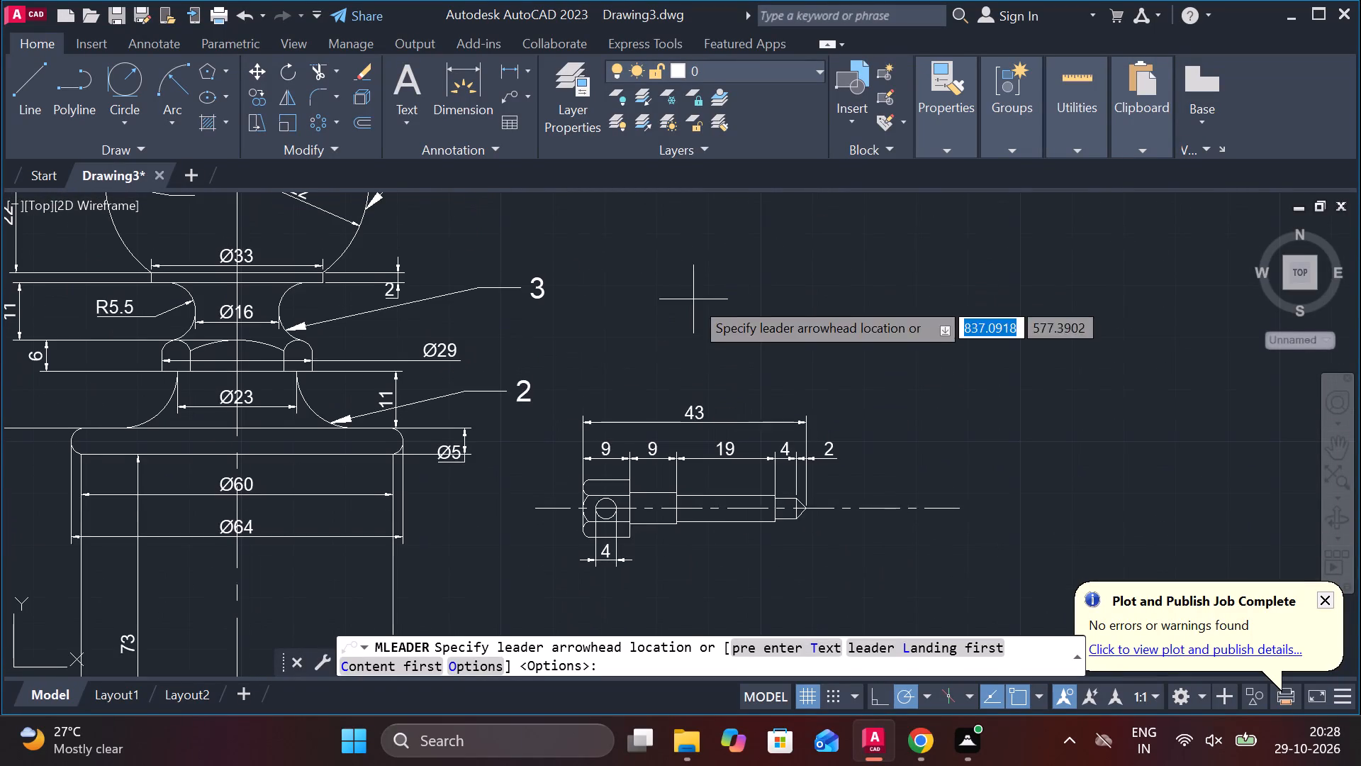
pyautogui.moveTo(699, 372); pyautogui.dragTo(642, 182, button='middle')
pyautogui.click(655, 344)
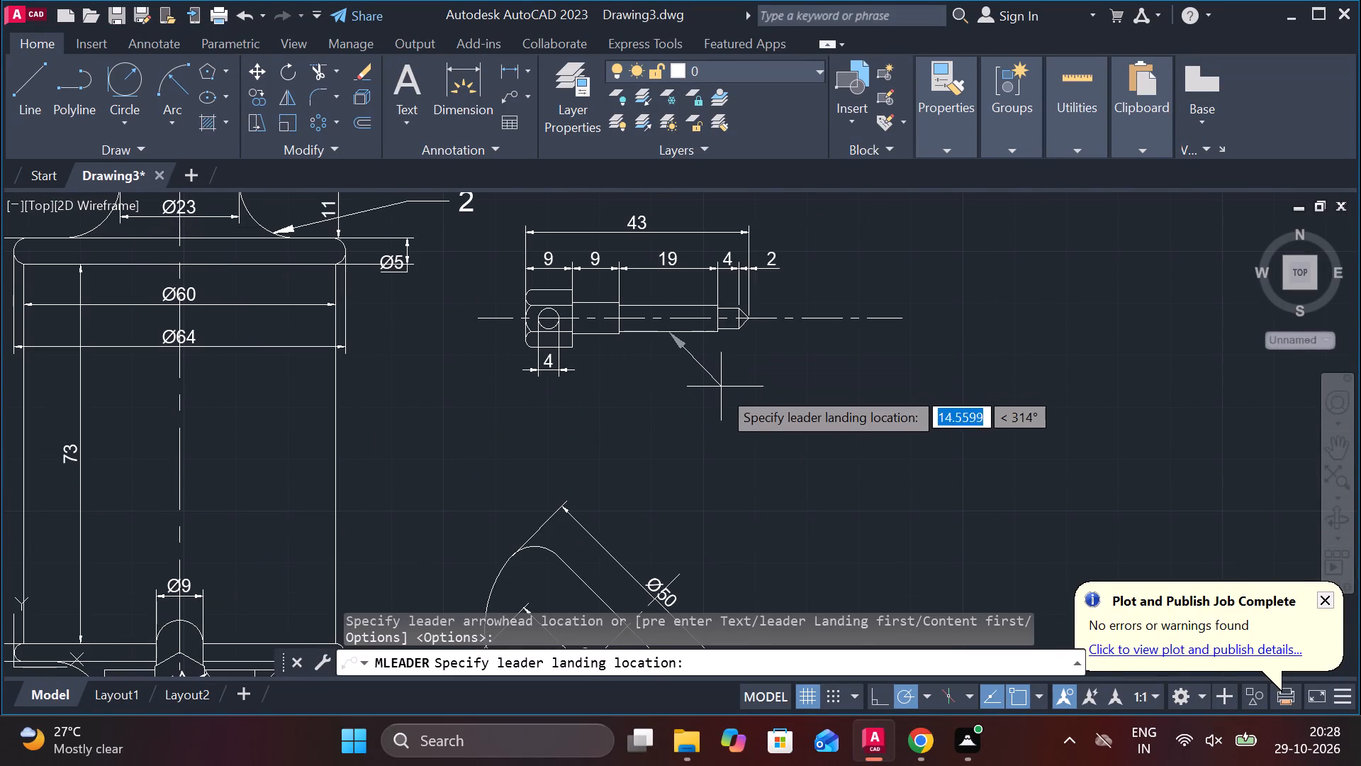
pyautogui.click(724, 396)
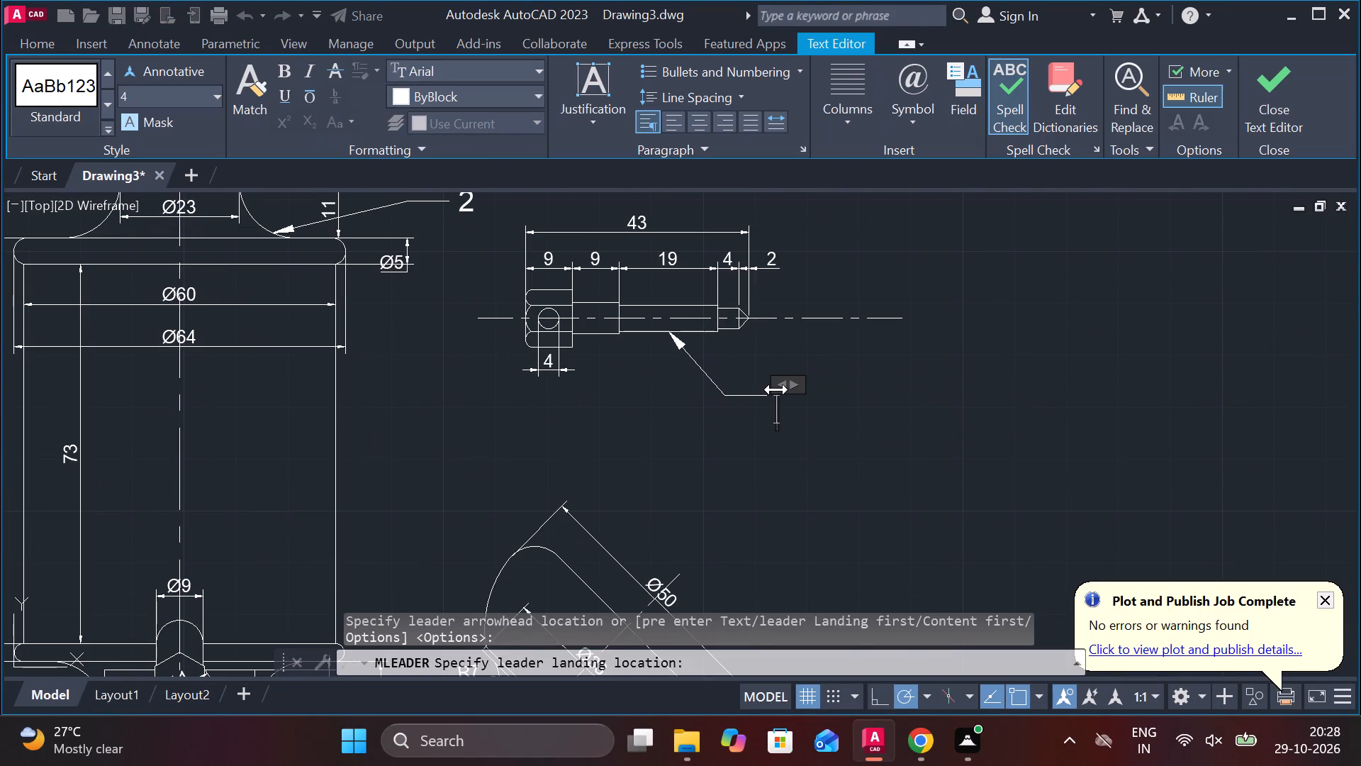
pyautogui.press('5')
pyautogui.click(1279, 111)
# Add an angular dimension between the inclined handle's centreline and the vertical centreline, with its arc passing above the inclined knob.
pyautogui.scroll(-2, 887, 277)
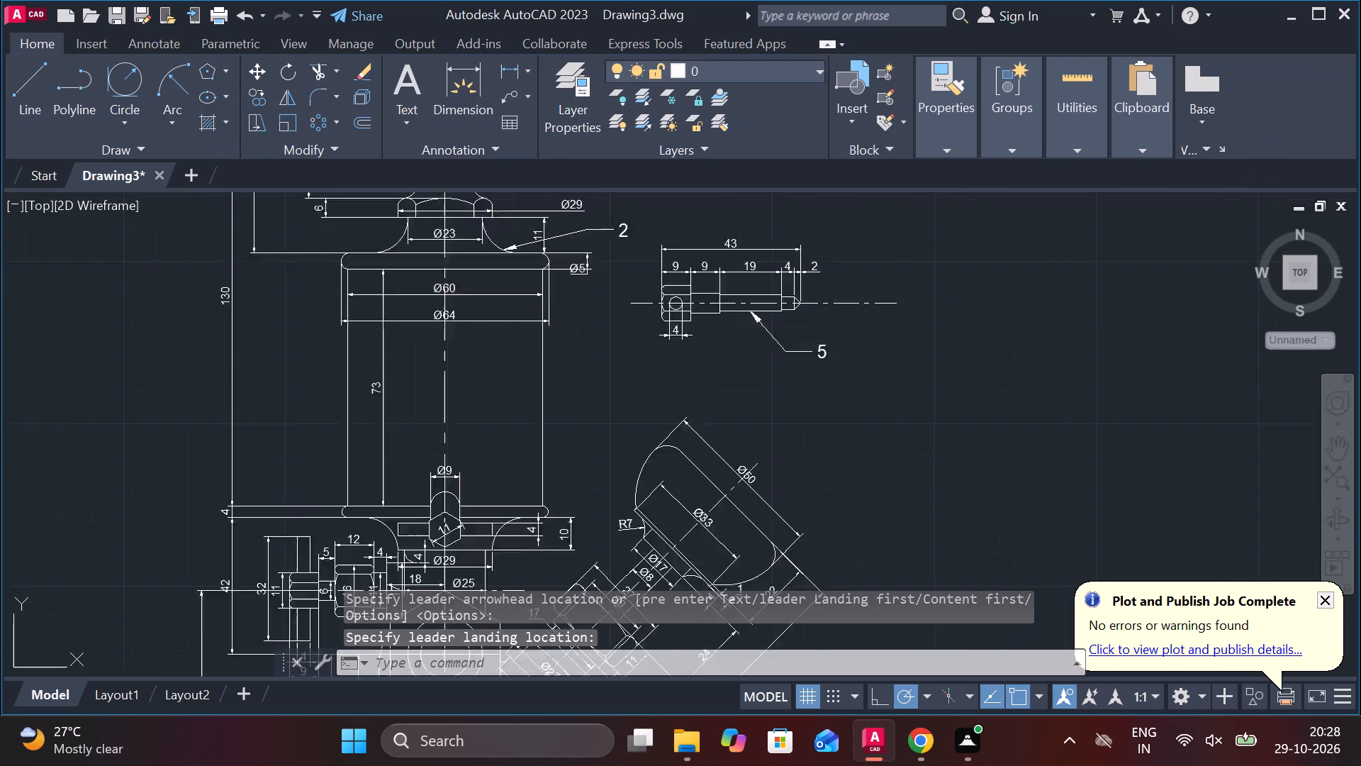
pyautogui.click(530, 74)
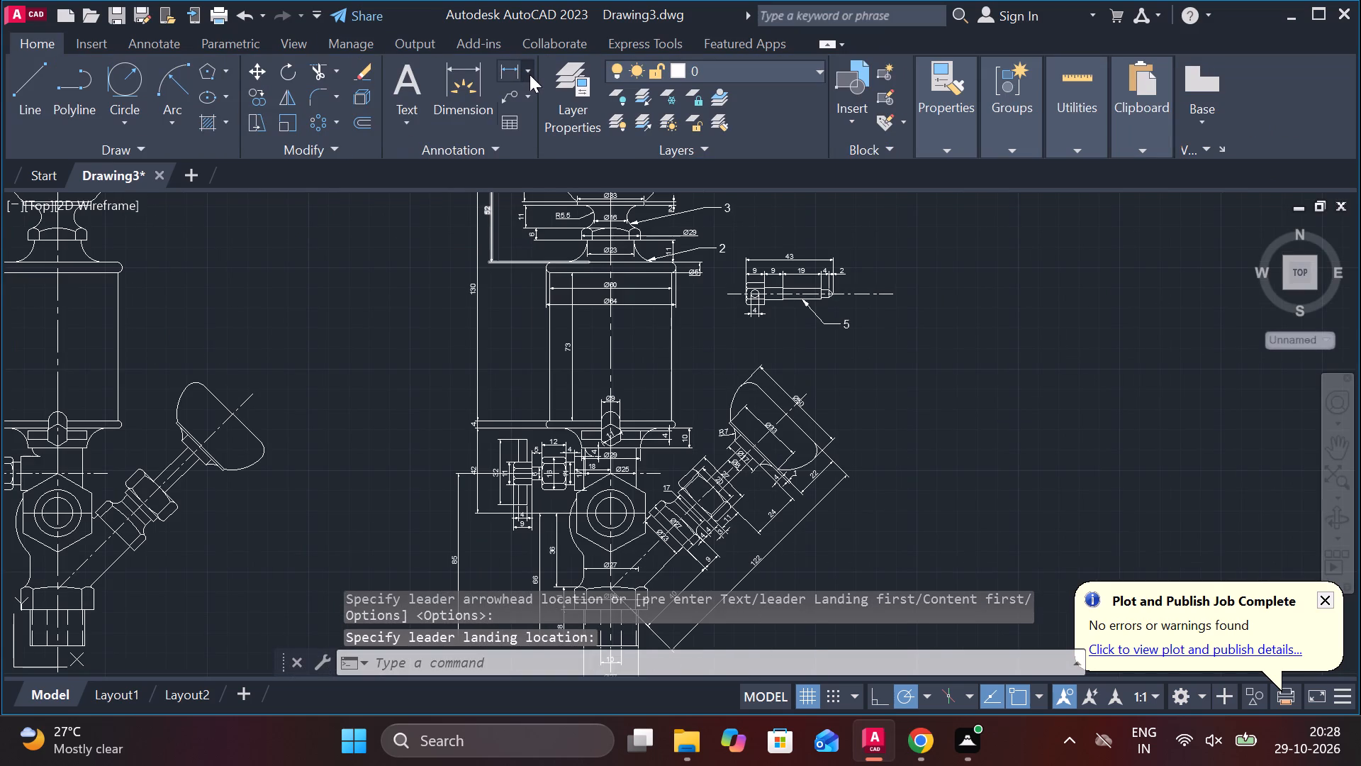
pyautogui.click(561, 186)
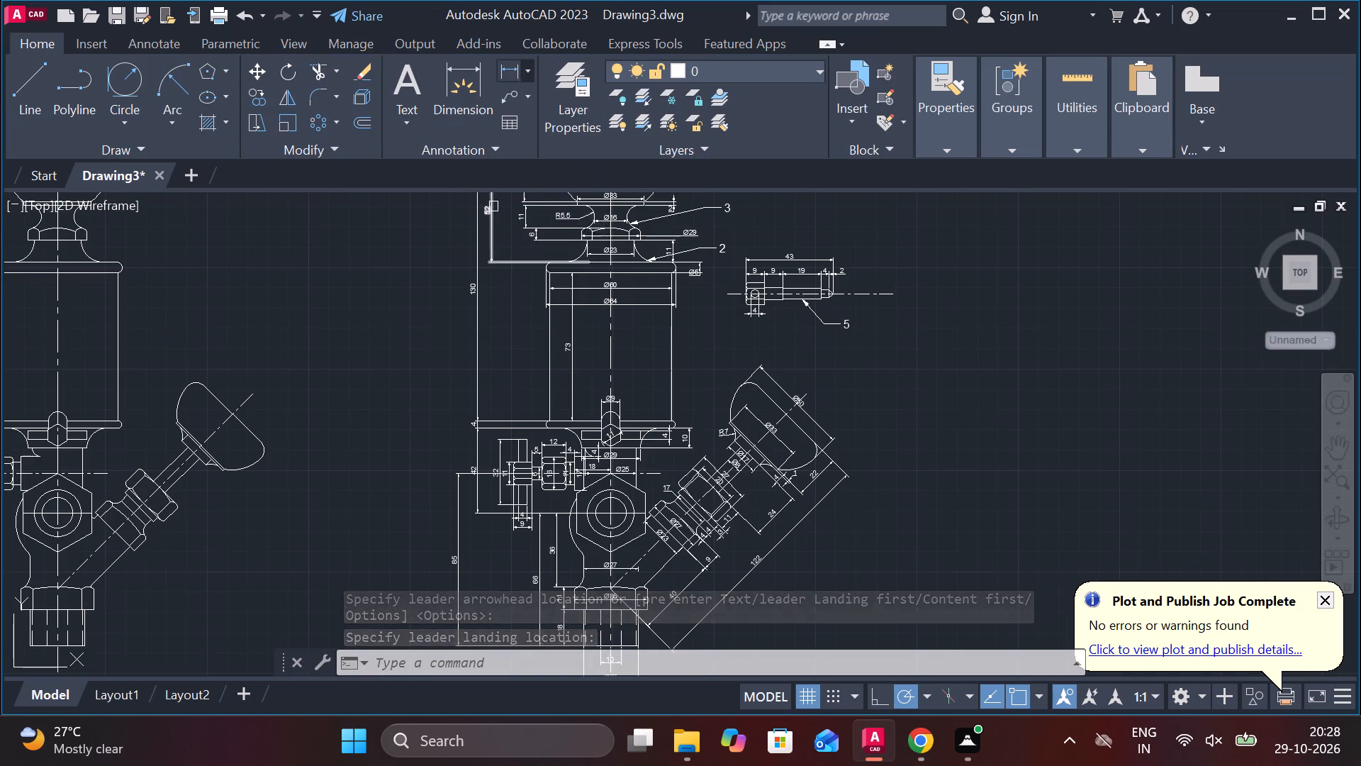
pyautogui.scroll(2, 712, 518)
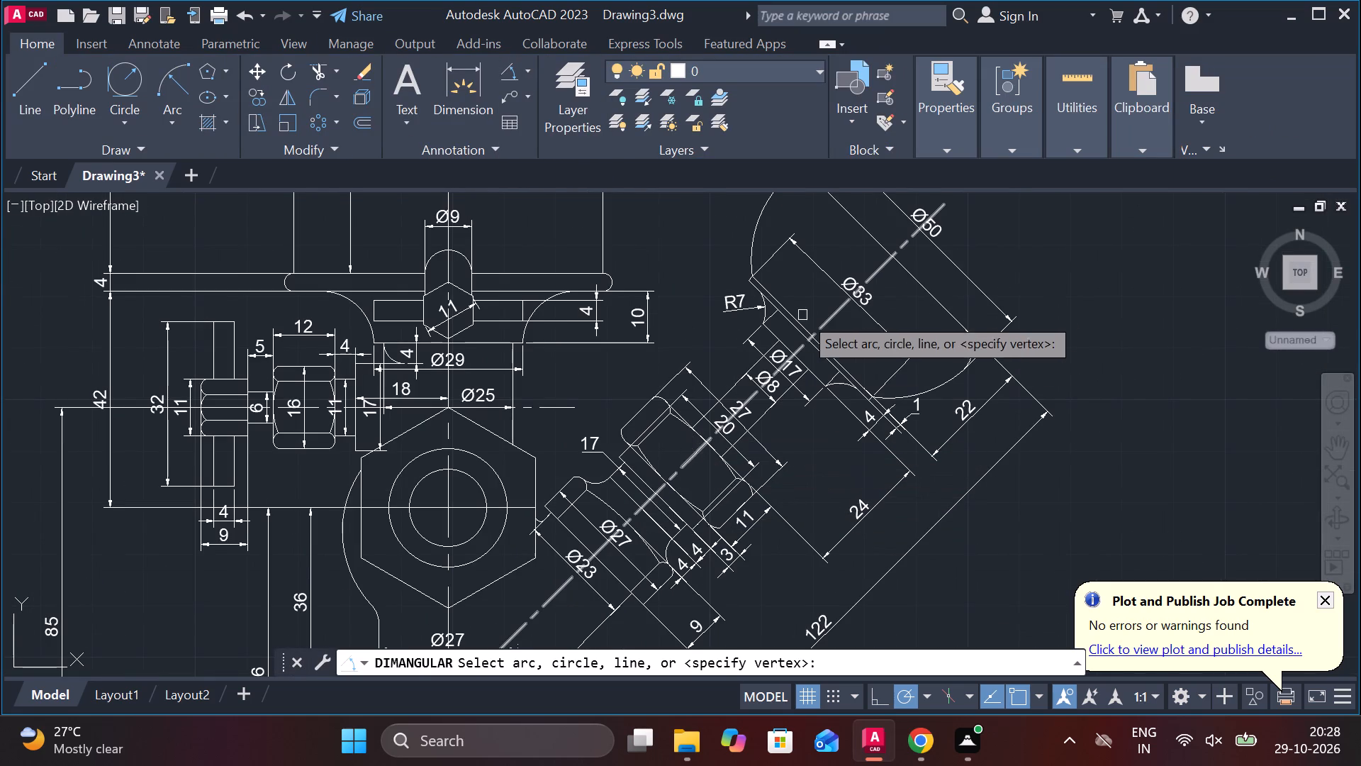
pyautogui.click(822, 321)
pyautogui.moveTo(503, 233); pyautogui.dragTo(503, 370, button='middle')
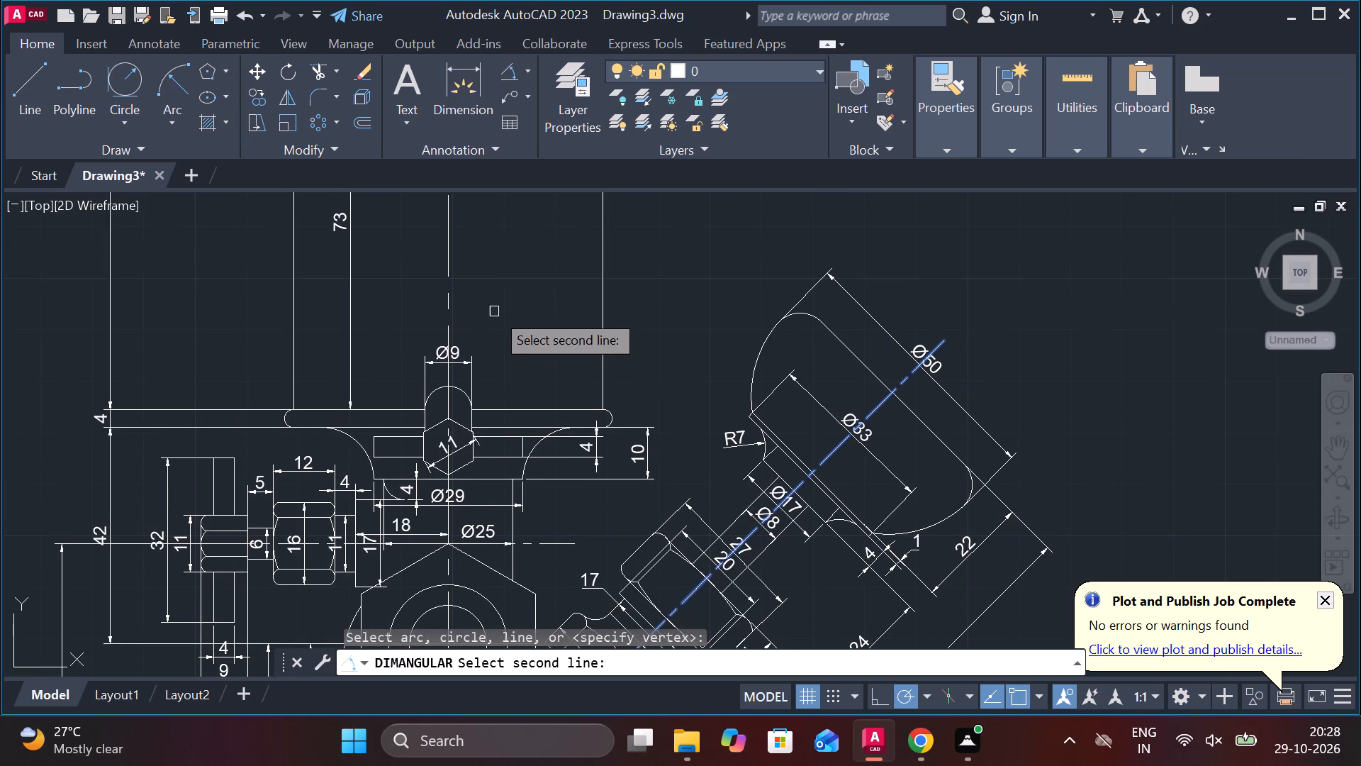
pyautogui.click(446, 257)
pyautogui.scroll(1, 612, 287)
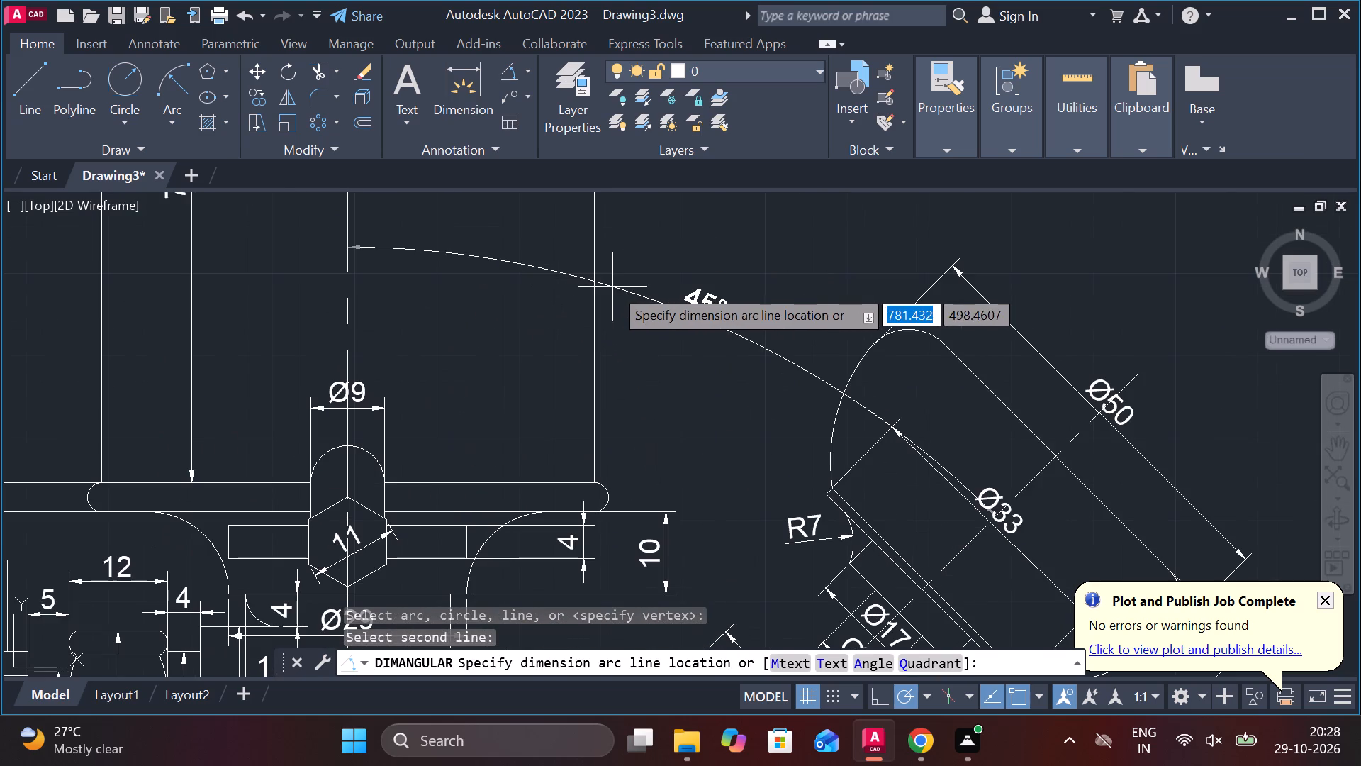
pyautogui.click(646, 262)
# Add a multileader labelled 9 pointing to the outer flat face of the inclined knob, with its text outside the Ø50 dimension.
pyautogui.scroll(-2, 733, 264)
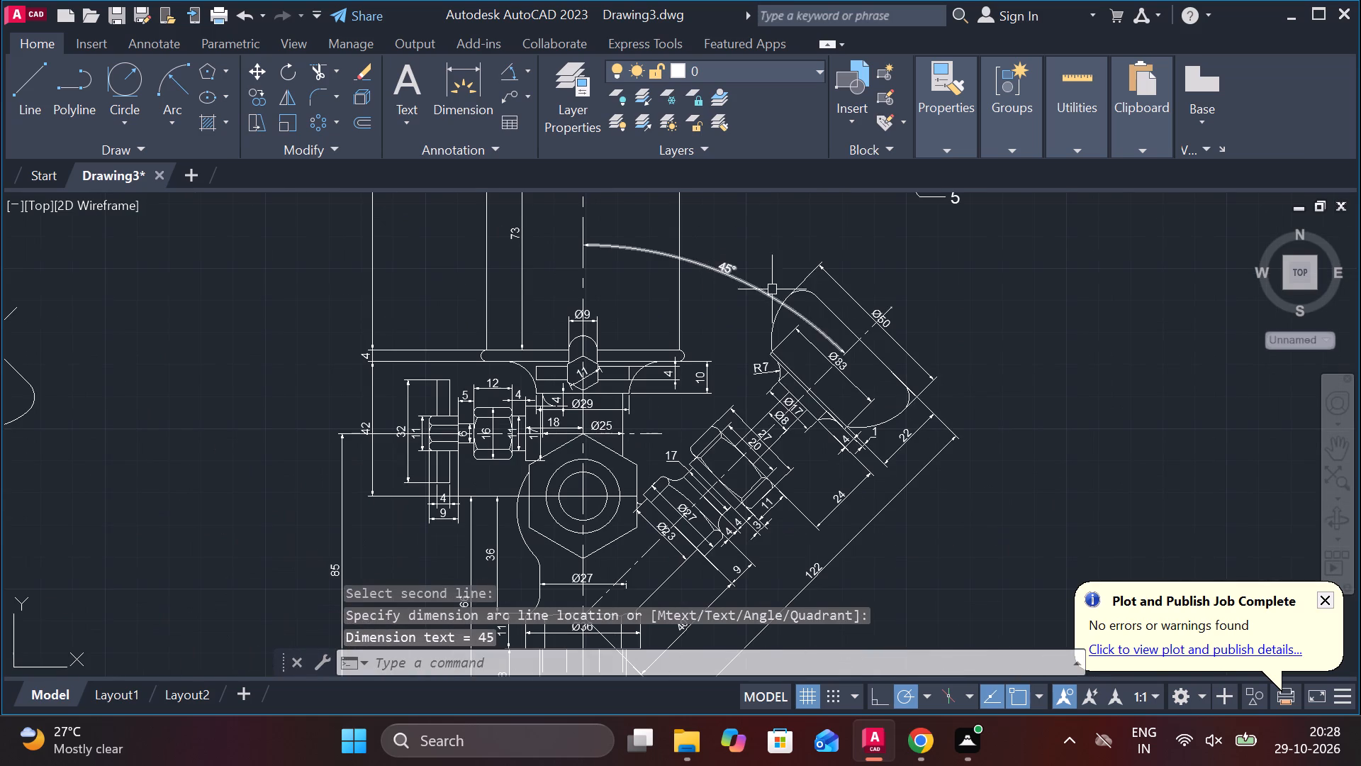
pyautogui.moveTo(883, 290); pyautogui.dragTo(724, 303, button='middle')
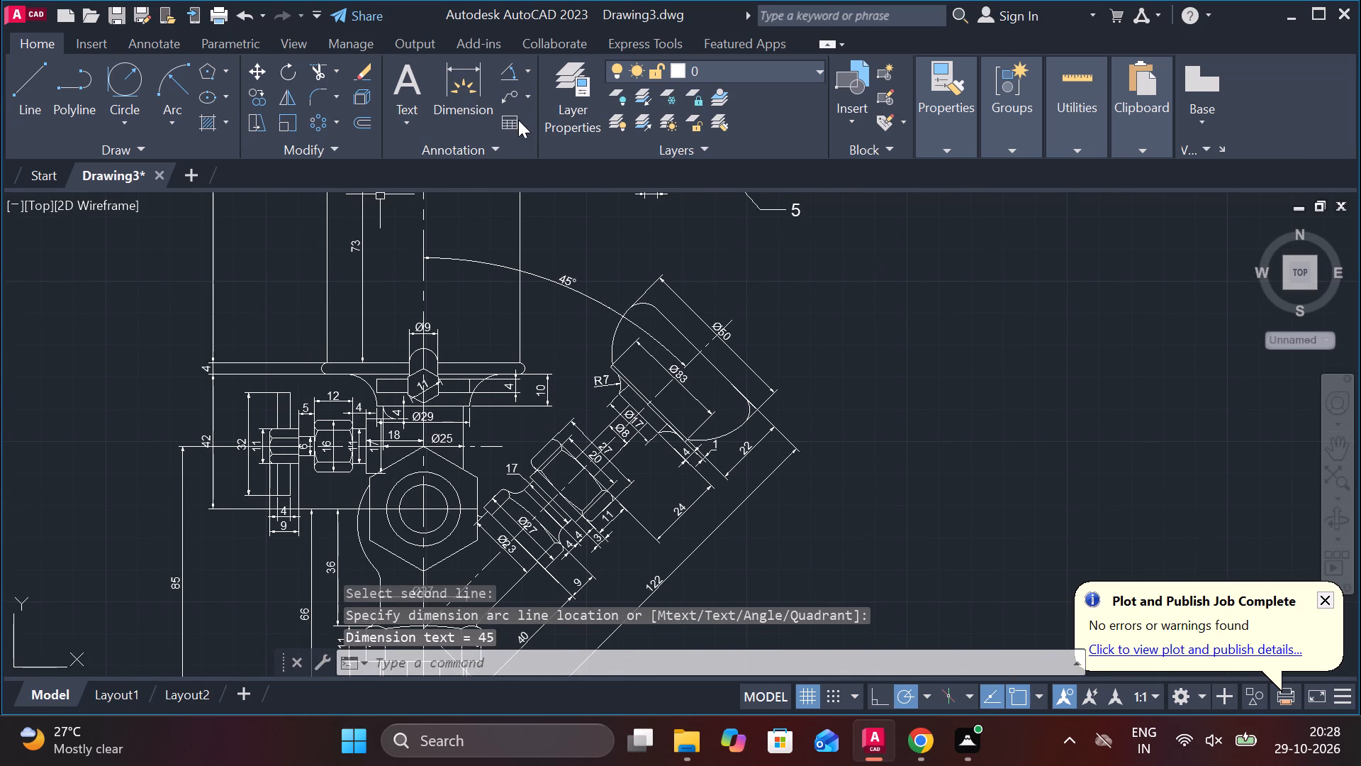
pyautogui.click(510, 103)
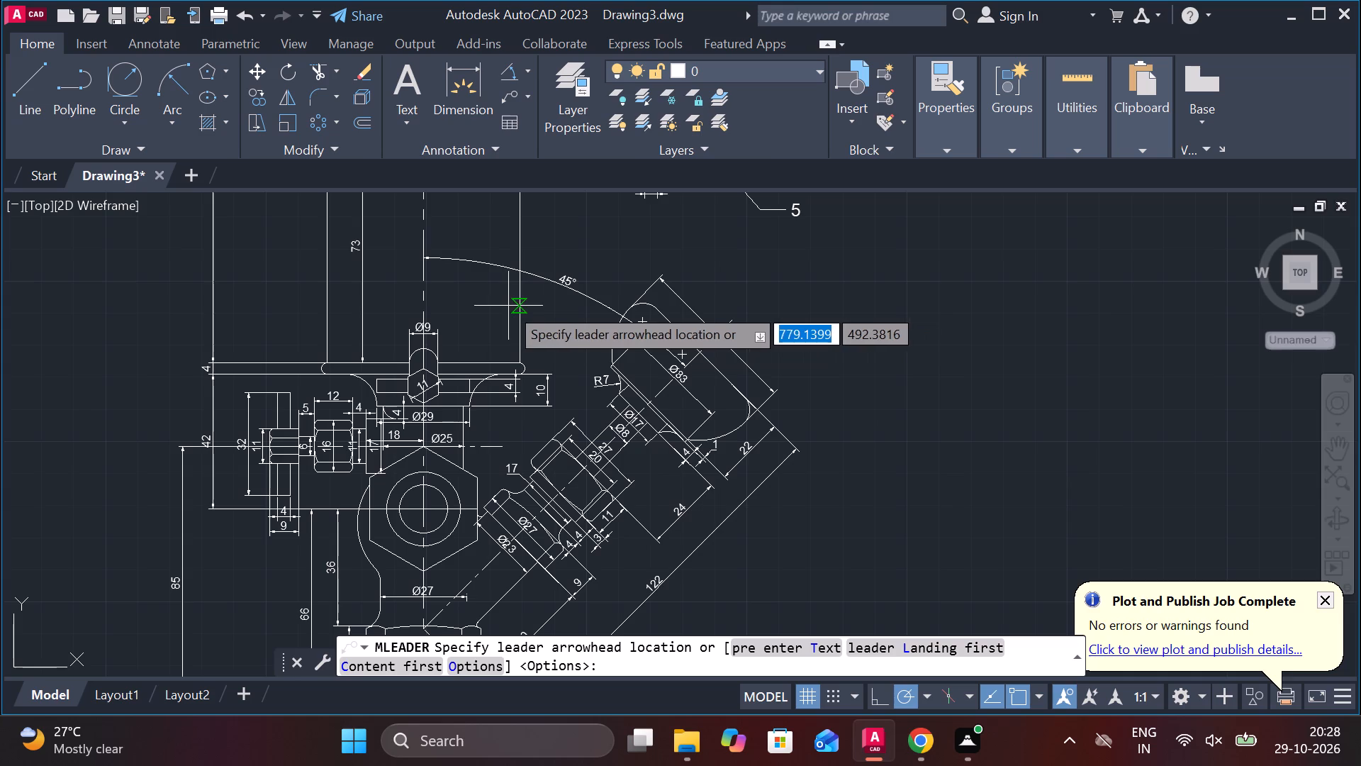
pyautogui.moveTo(513, 311); pyautogui.dragTo(486, 289, button='middle')
pyautogui.scroll(3, 687, 342)
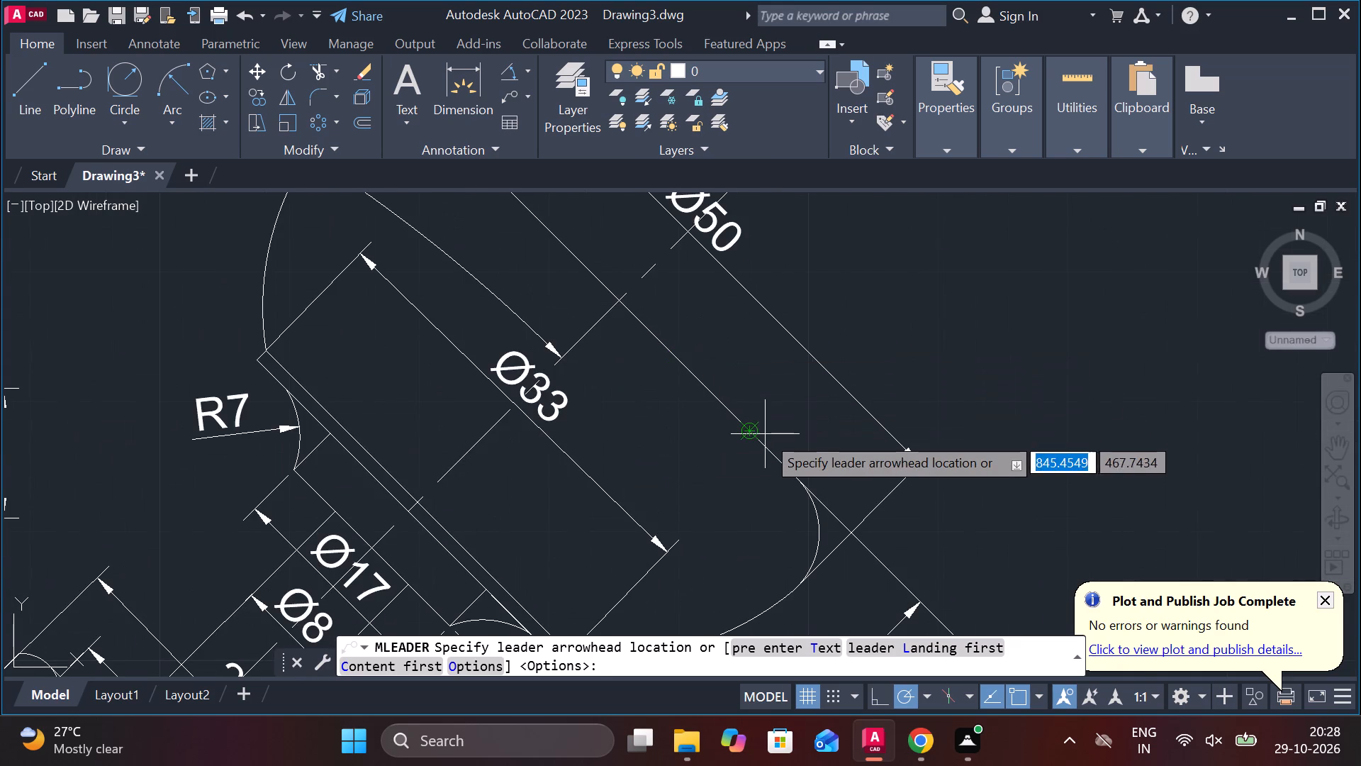
pyautogui.click(765, 434)
pyautogui.doubleClick(996, 345)
pyautogui.scroll(-1, 953, 342)
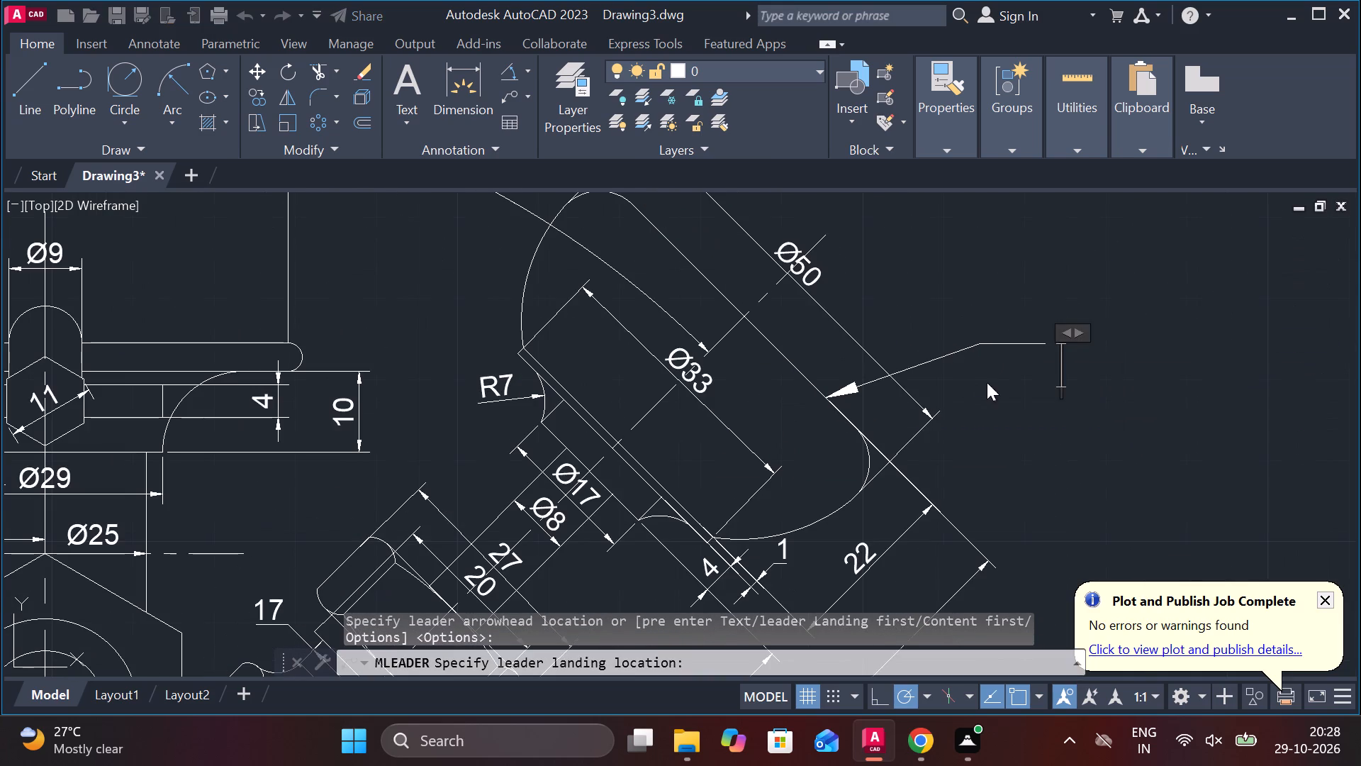
pyautogui.press('9')
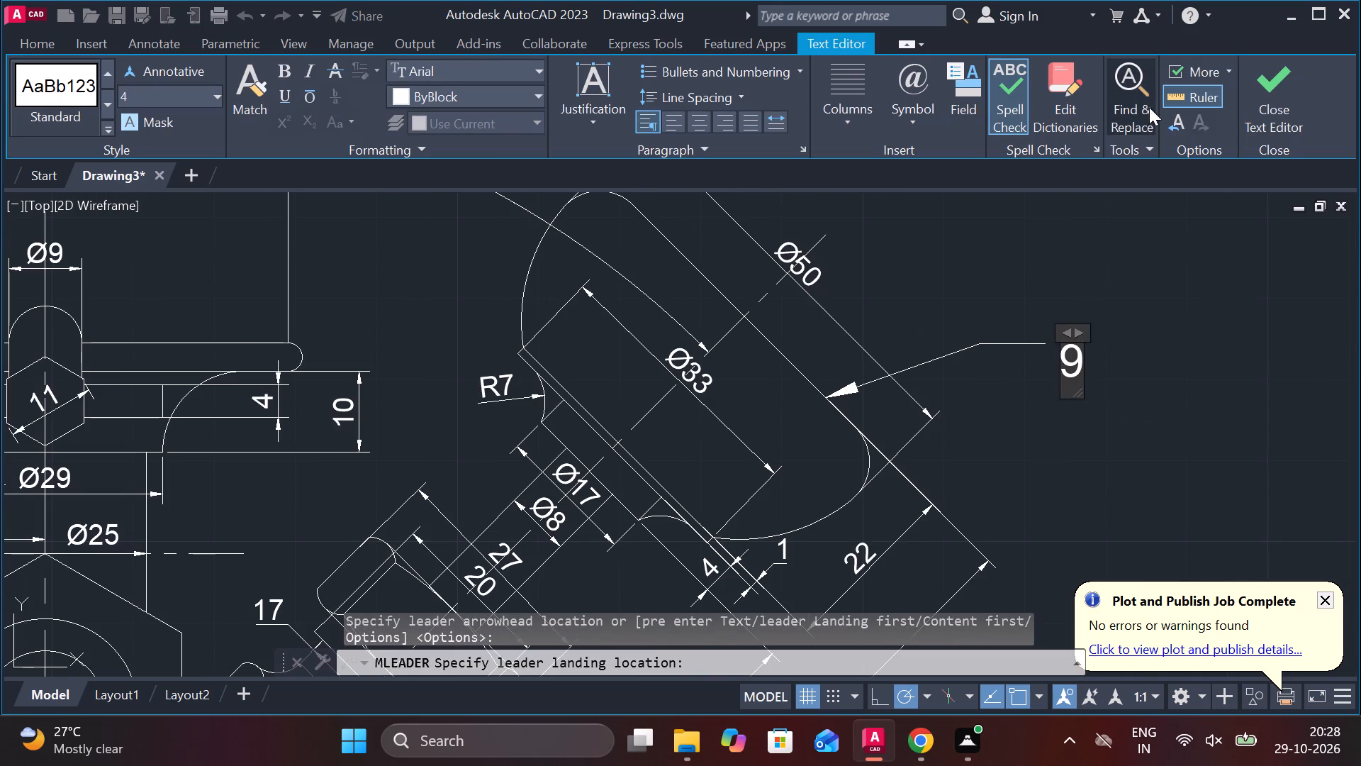
pyautogui.click(1278, 99)
# Add a multileader labelled 10 pointing to the small hexagonal hub of the side cross handle, with its text beyond the 42 dimension.
pyautogui.scroll(-3, 1132, 392)
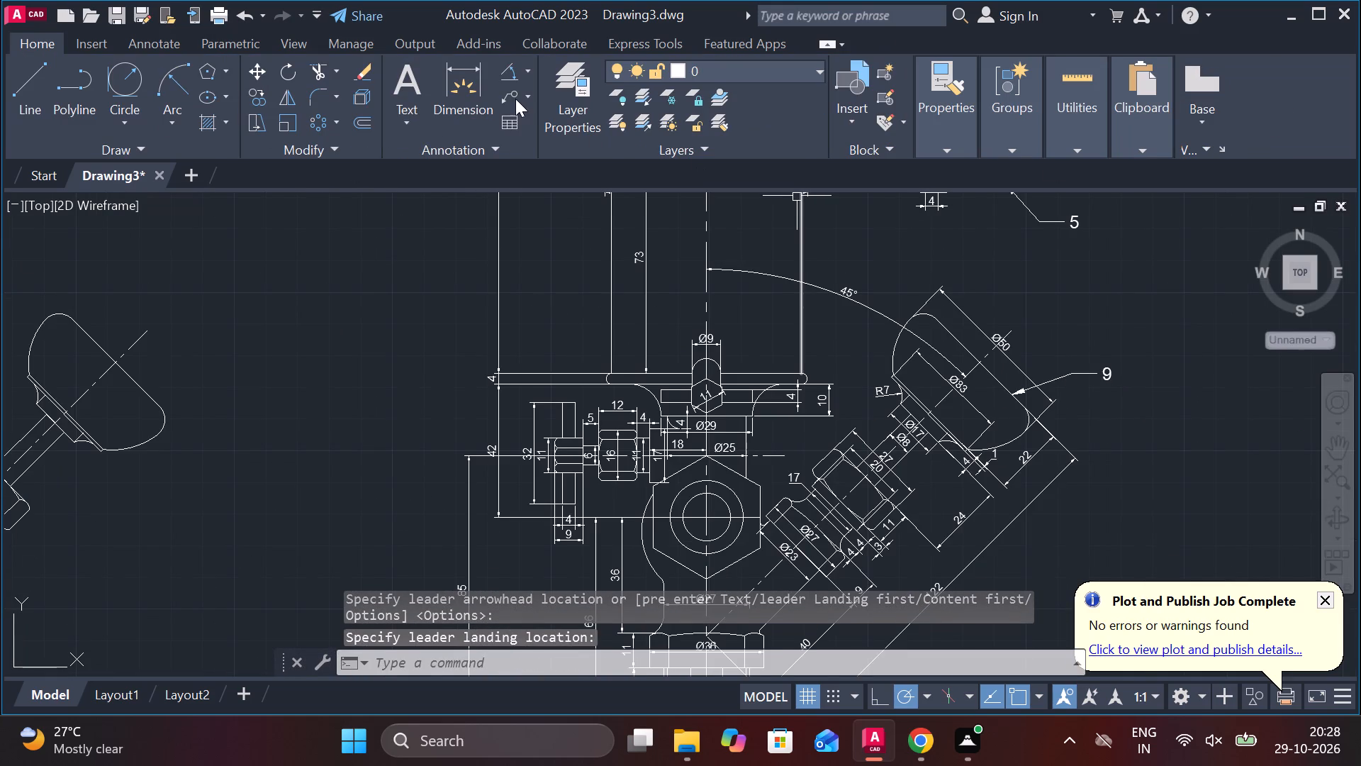
pyautogui.click(515, 99)
pyautogui.scroll(1, 566, 468)
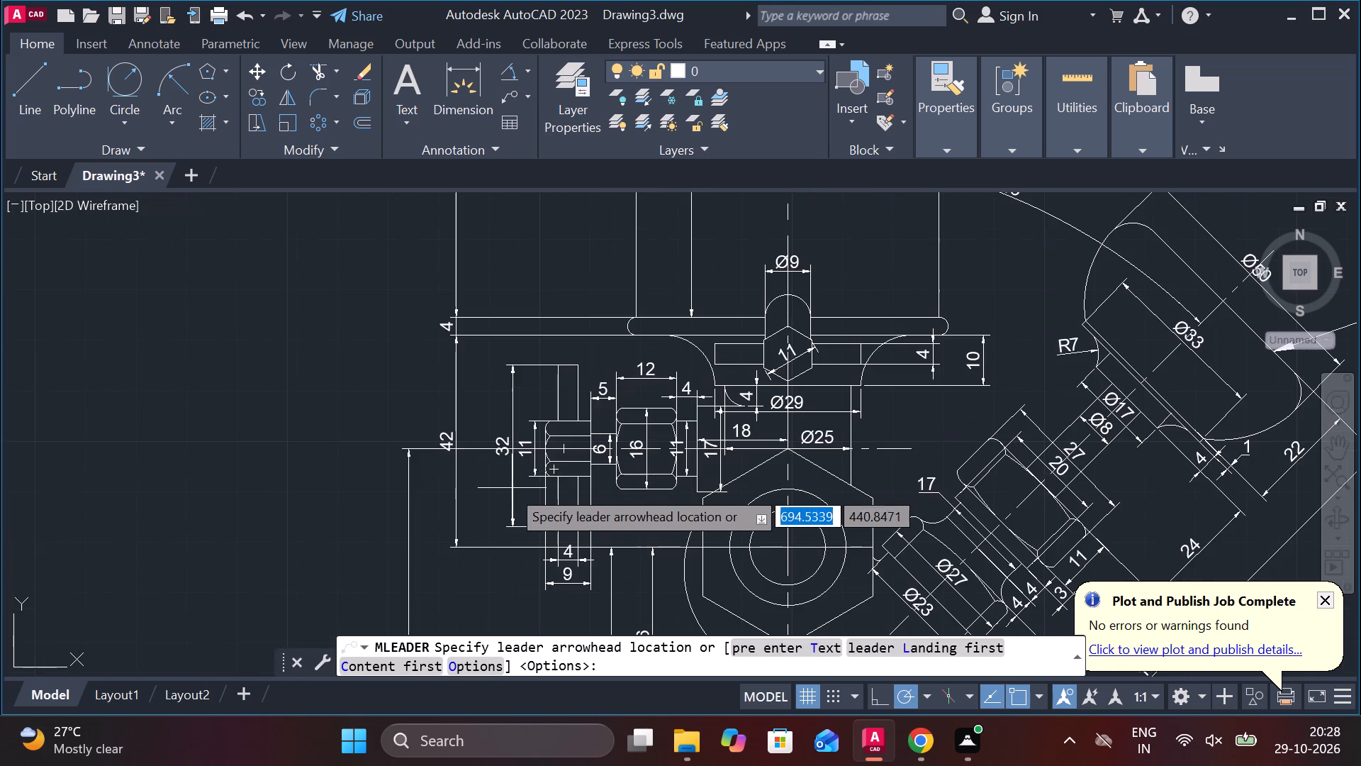
pyautogui.scroll(3, 498, 494)
pyautogui.scroll(-3, 507, 460)
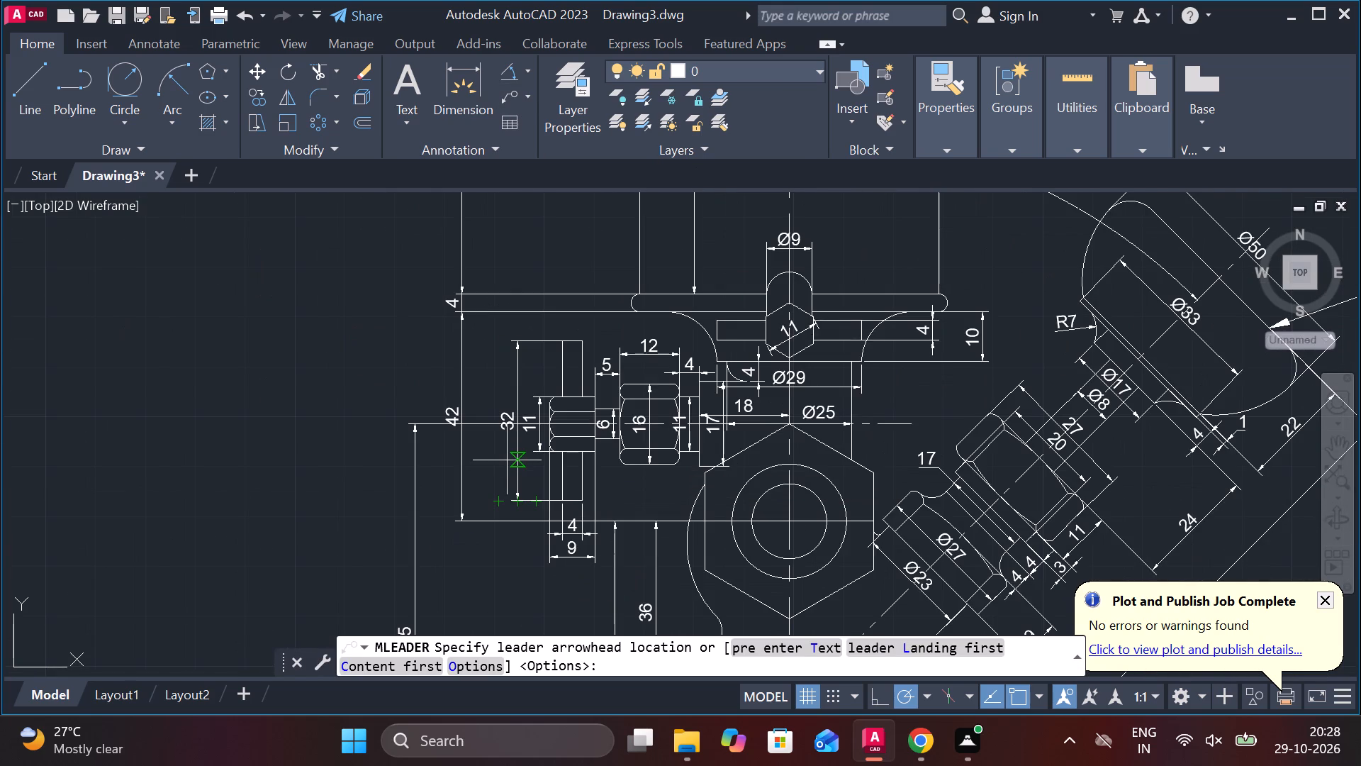
pyautogui.scroll(3, 520, 447)
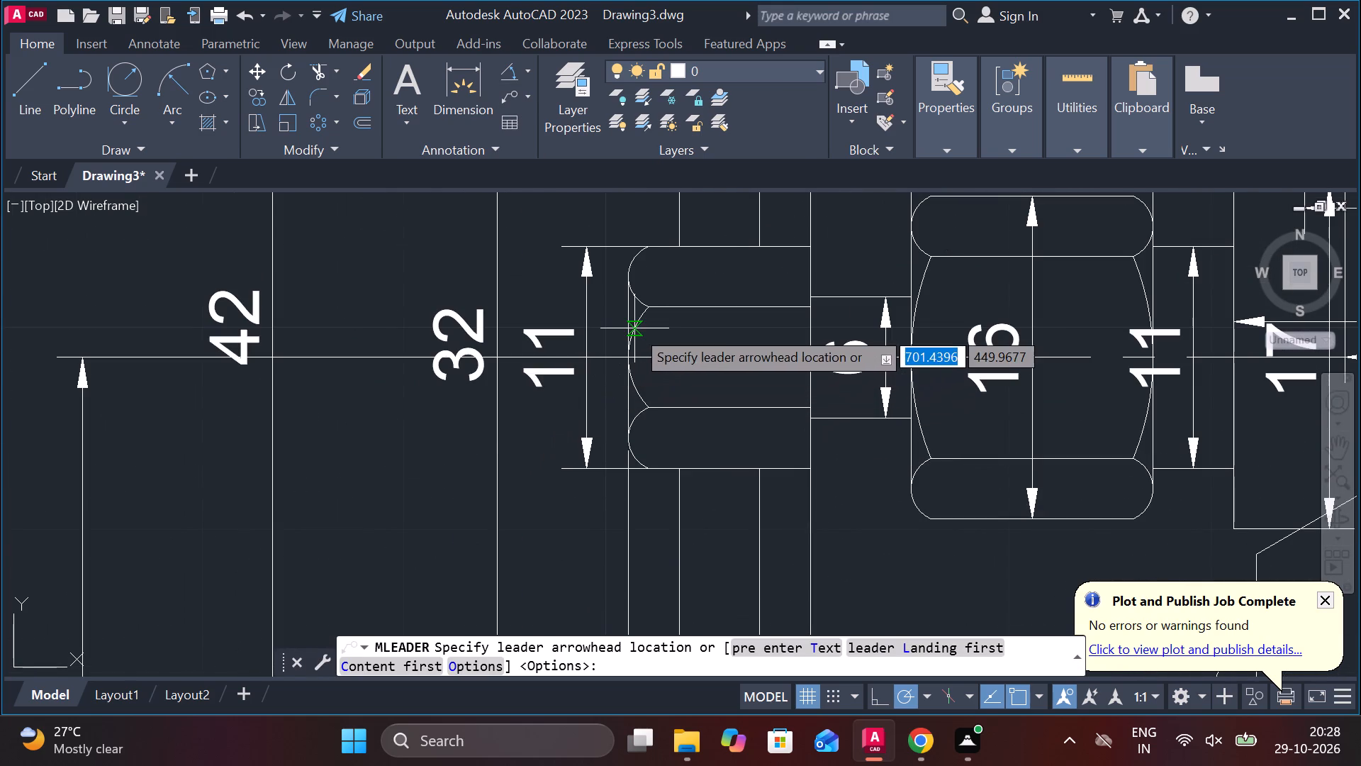
pyautogui.click(634, 328)
pyautogui.moveTo(570, 285); pyautogui.dragTo(592, 483, button='middle')
pyautogui.scroll(-2, 610, 479)
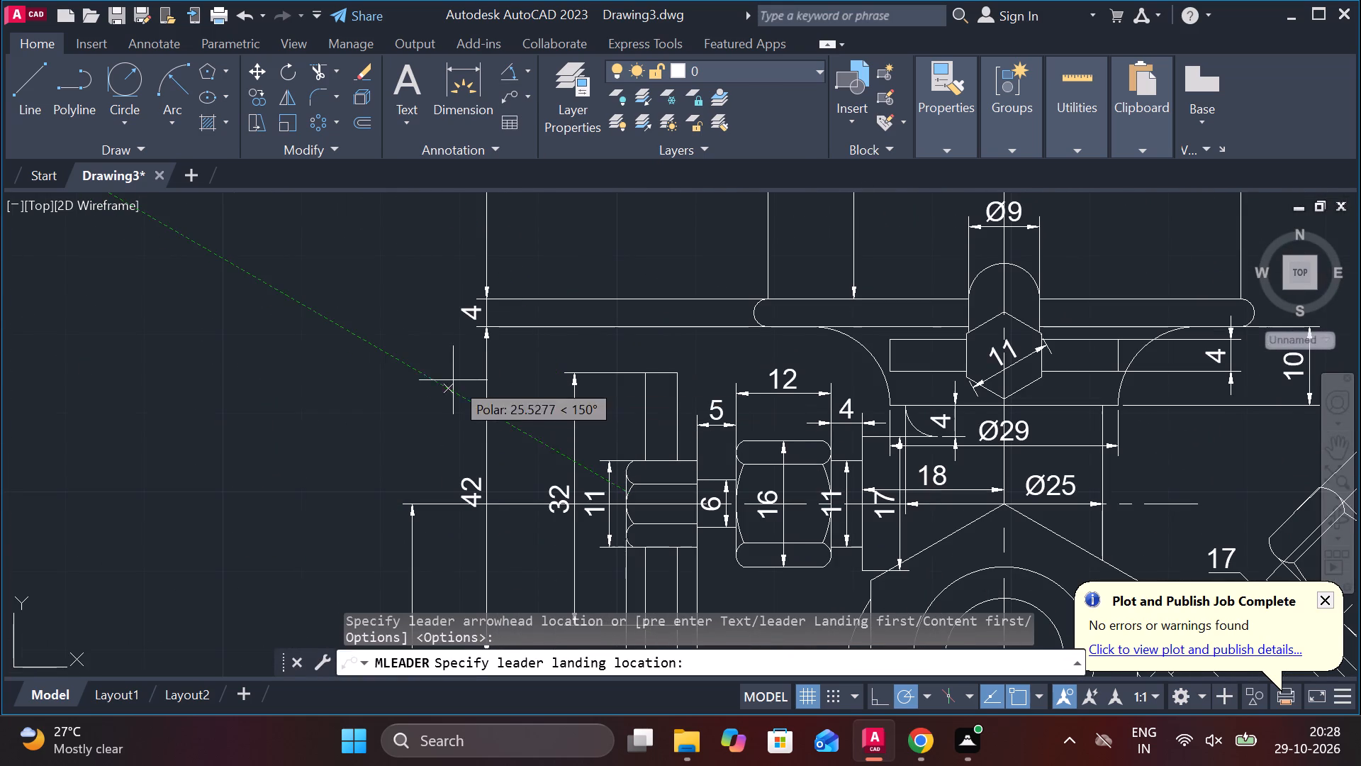
pyautogui.click(442, 358)
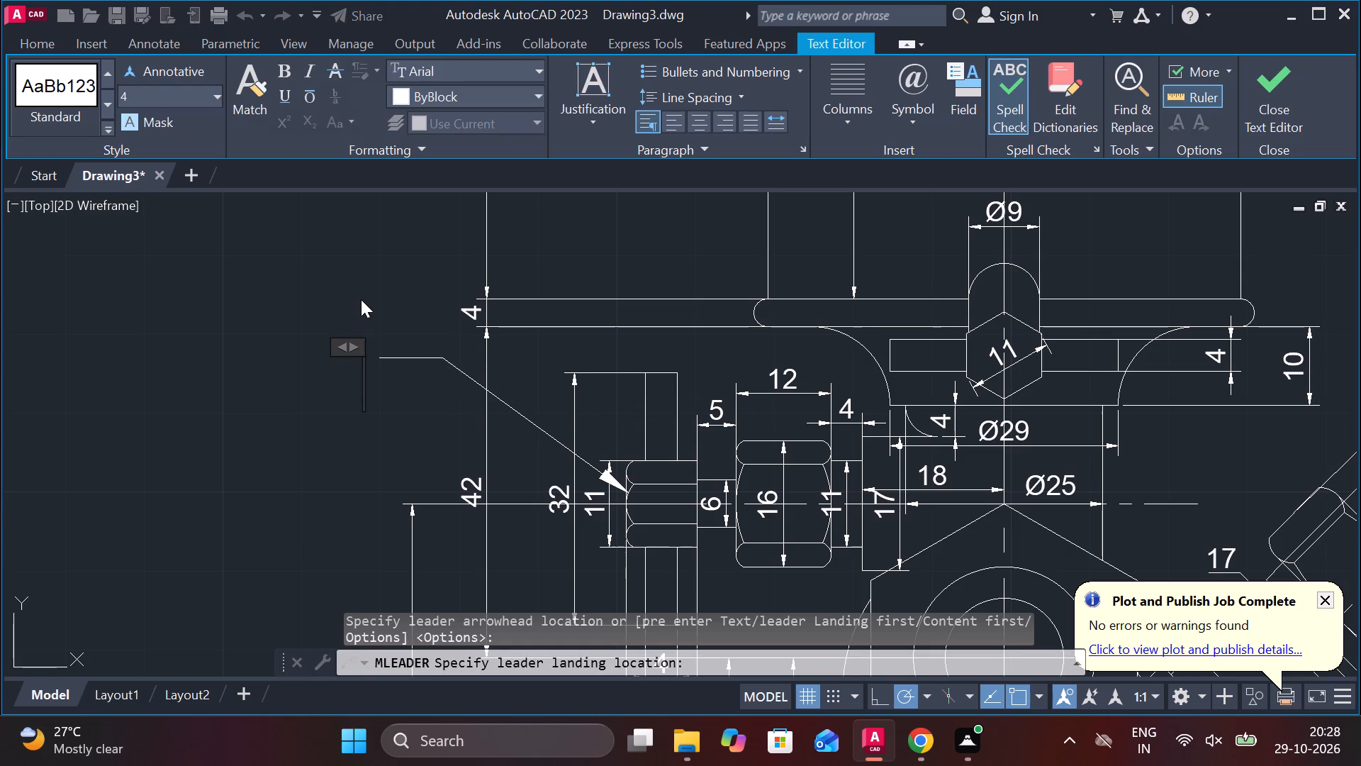
pyautogui.press('g')
pyautogui.press('BackSpace')
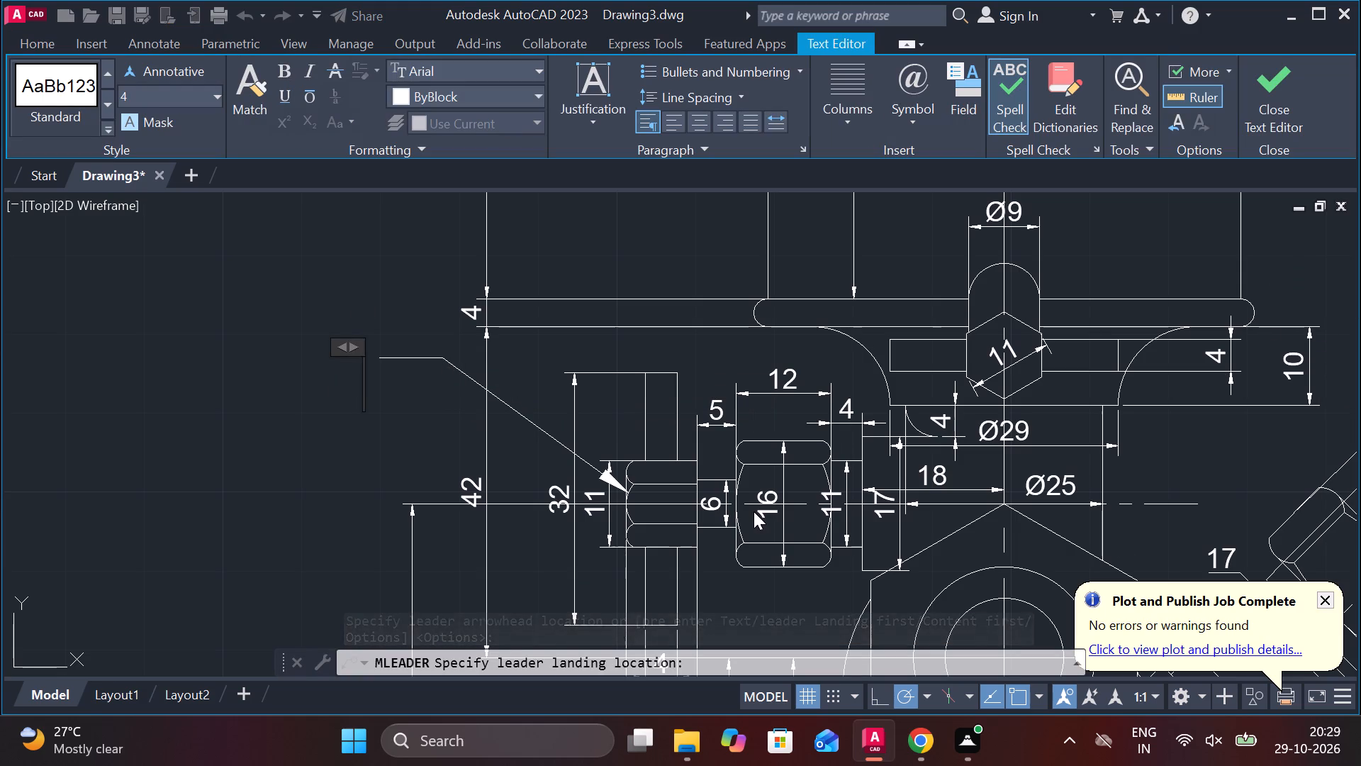
pyautogui.write('10')
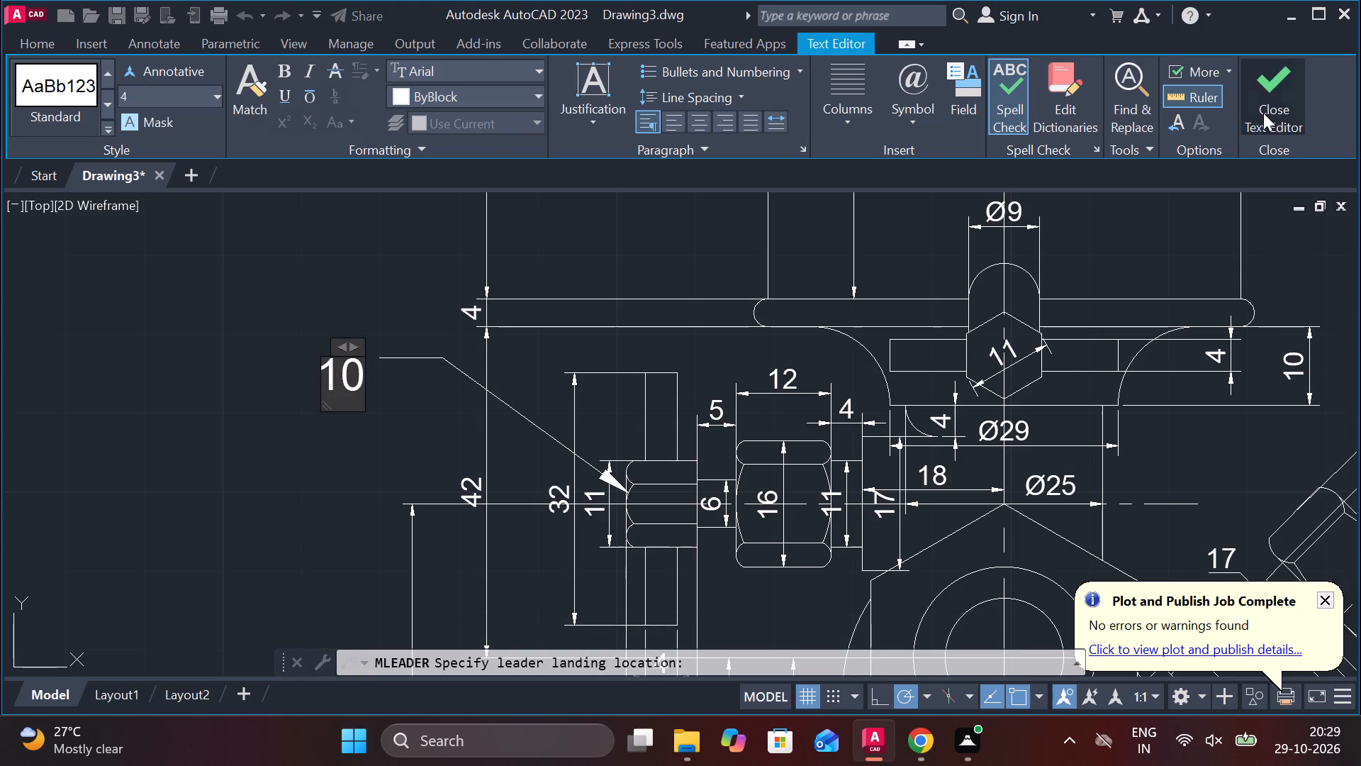
pyautogui.click(1263, 113)
# Add a multileader labelled 5 pointing to the rounded end of the flange beneath the cylinder, on the side facing the inclined knob.
pyautogui.click(497, 94)
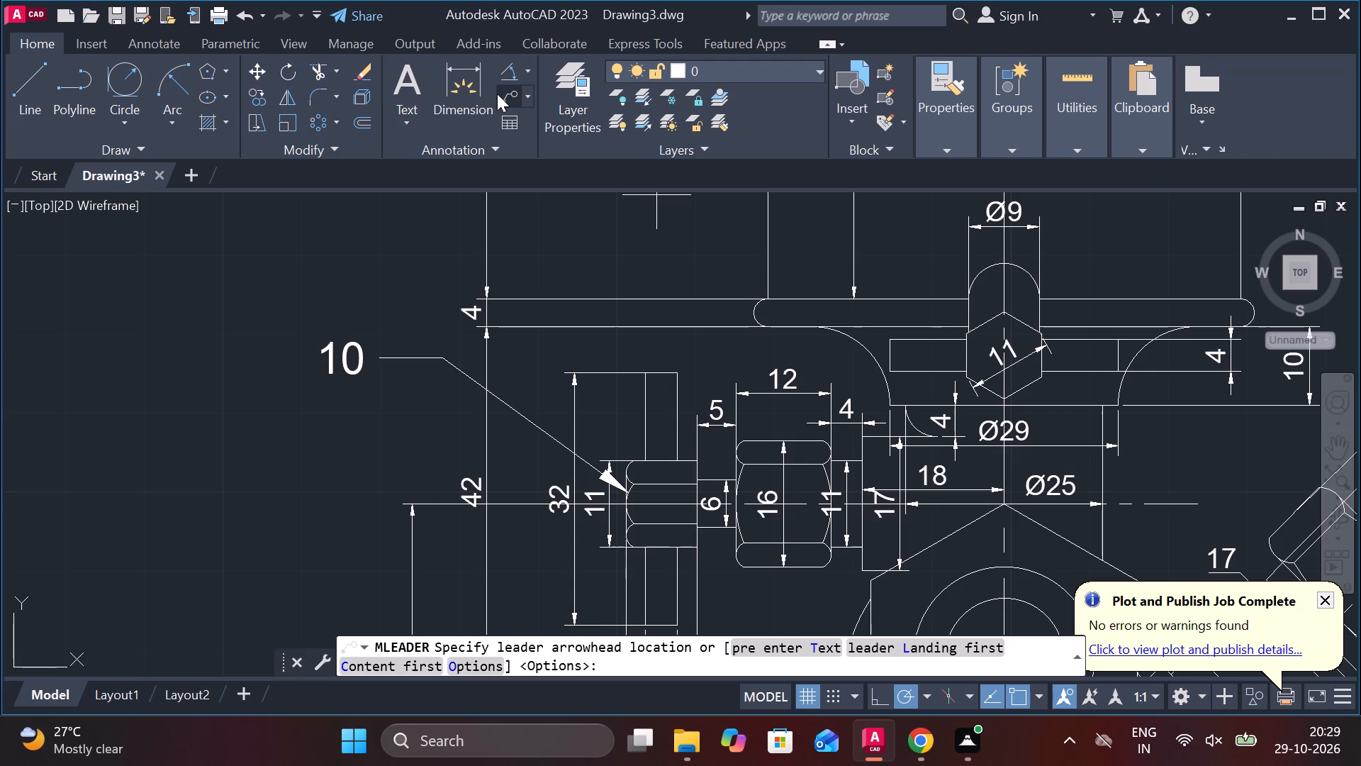
pyautogui.click(506, 101)
pyautogui.scroll(-3, 603, 252)
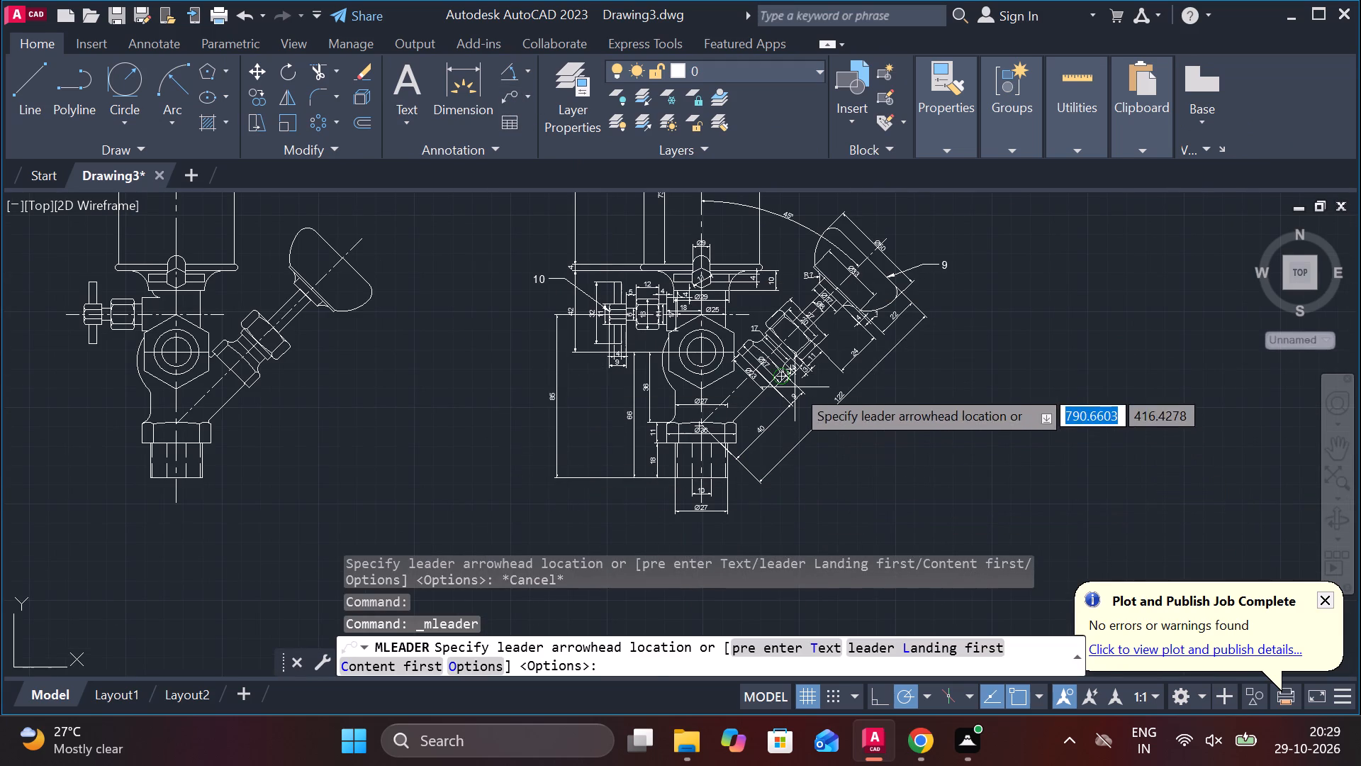
pyautogui.scroll(1, 751, 354)
pyautogui.moveTo(751, 344); pyautogui.dragTo(654, 546, button='middle')
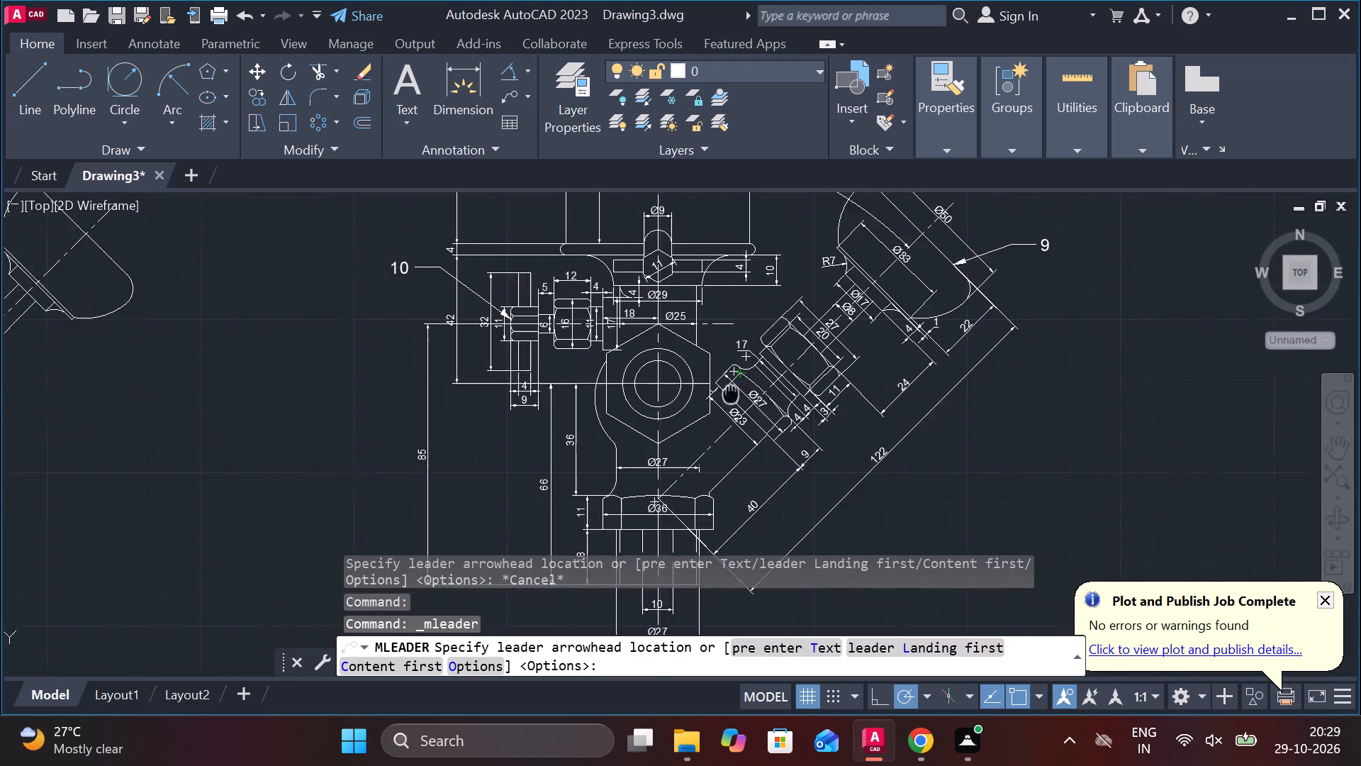
pyautogui.moveTo(654, 546); pyautogui.dragTo(637, 590, button='middle')
pyautogui.scroll(1, 697, 462)
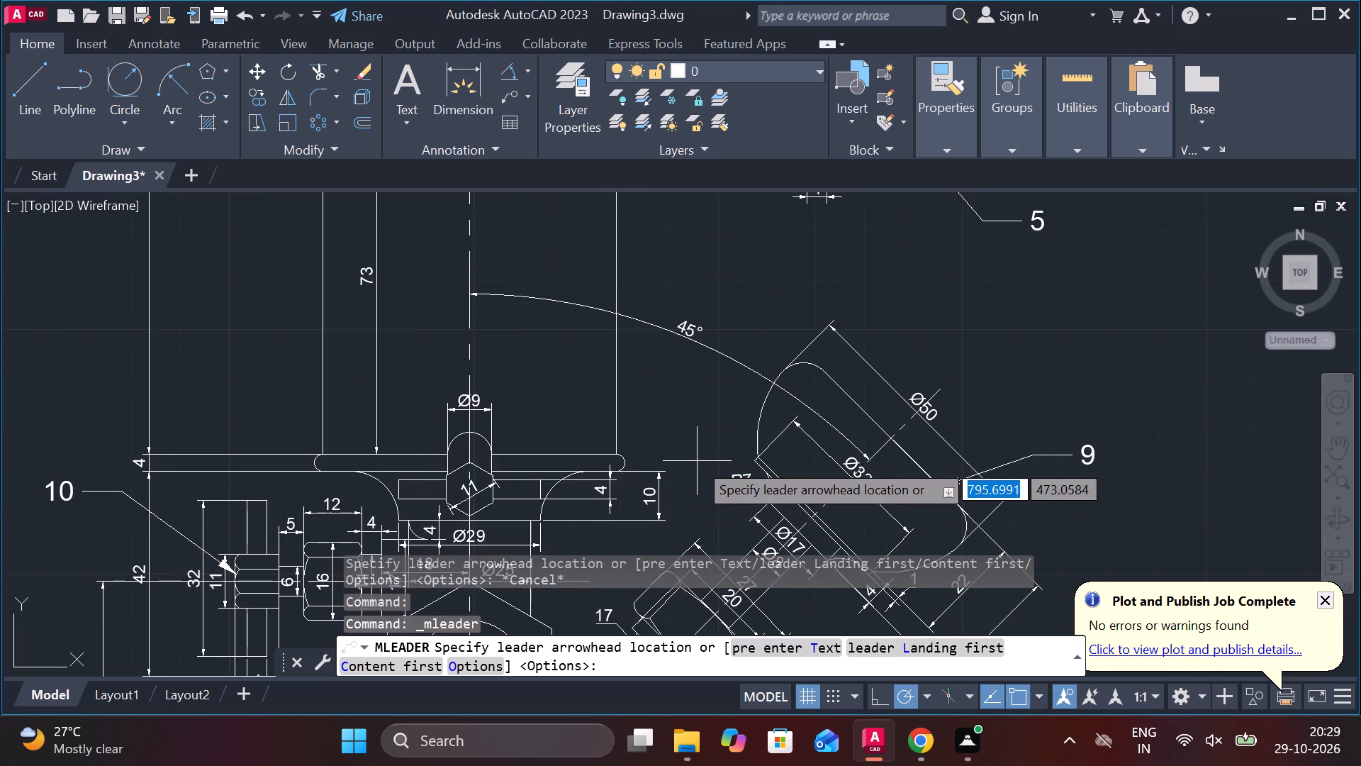
pyautogui.scroll(2, 668, 454)
pyautogui.click(555, 457)
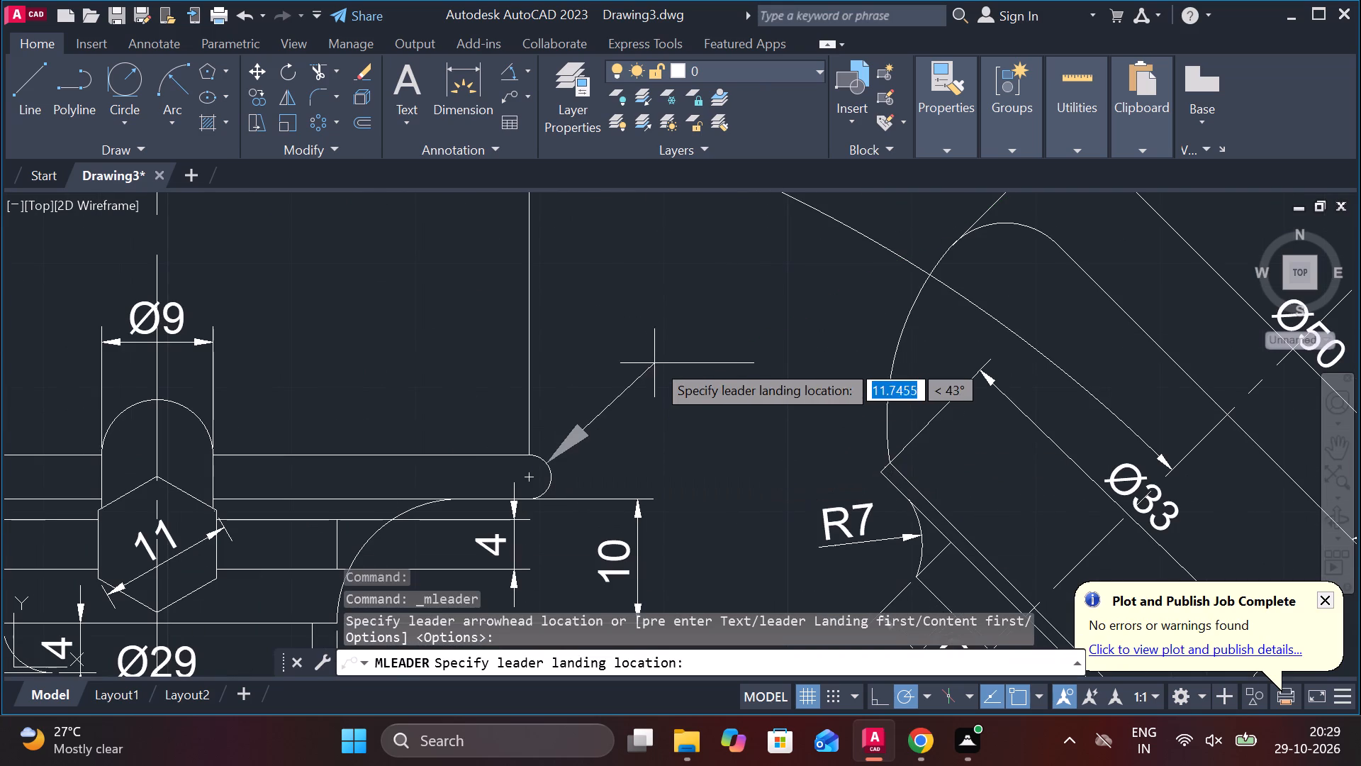
pyautogui.click(658, 350)
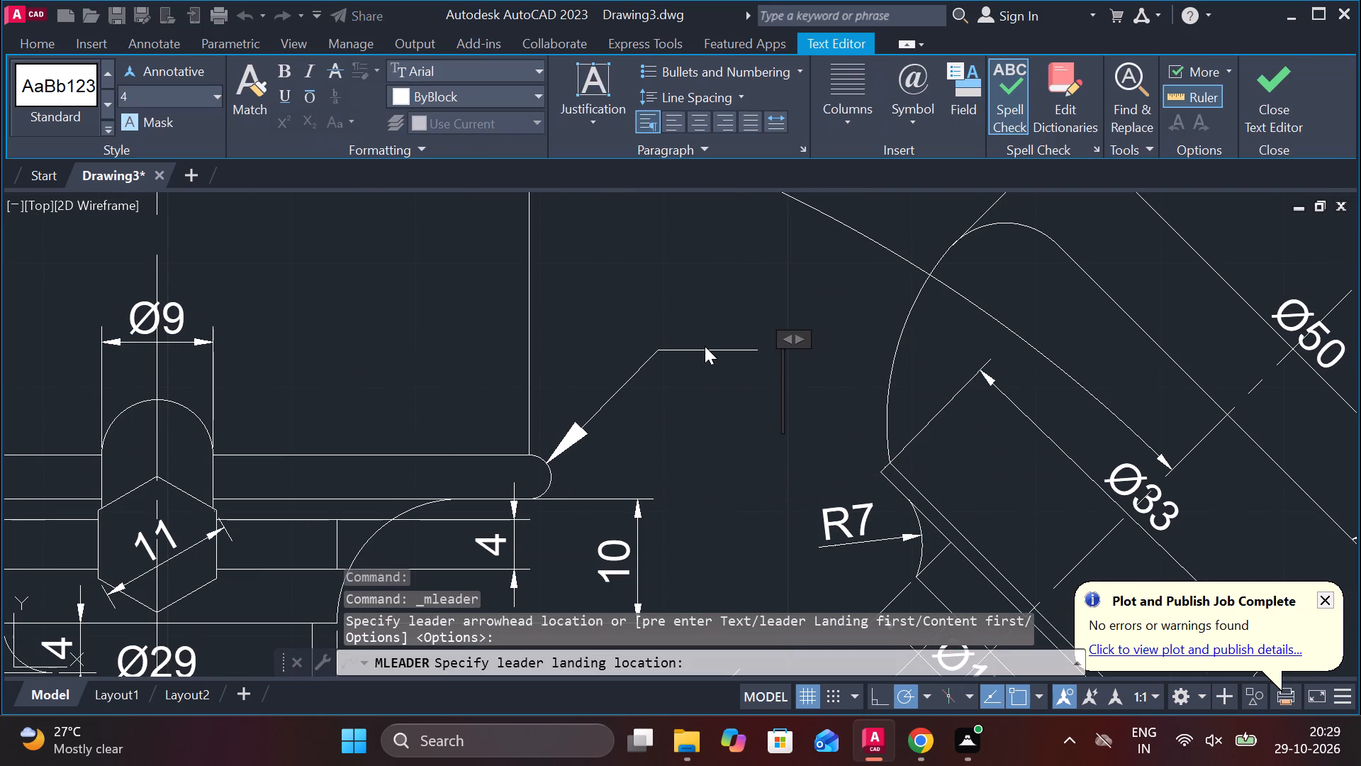
pyautogui.press('5')
pyautogui.click(1272, 109)
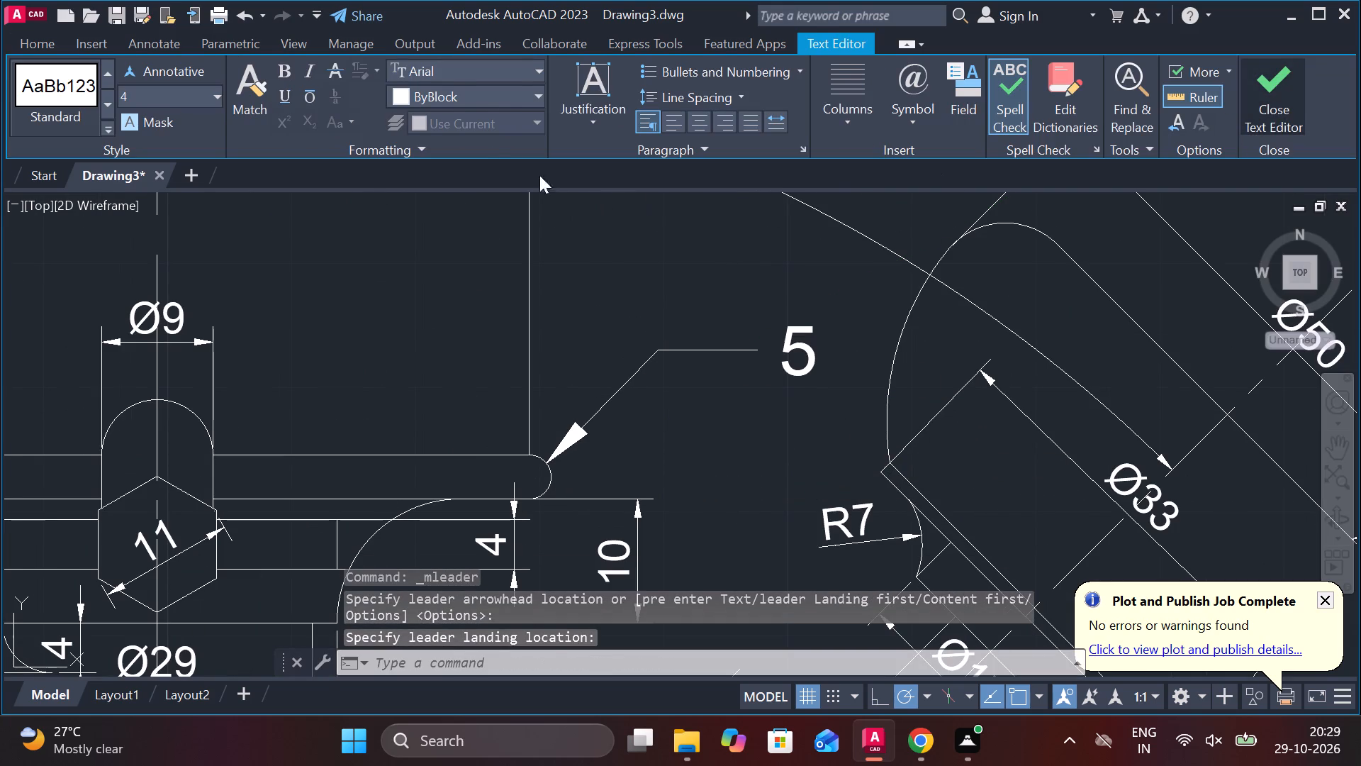
# Add a multileader labelled 6 pointing to the central hexagon's upper sloping edge, on the side facing the inclined handle.
pyautogui.doubleClick(500, 98)
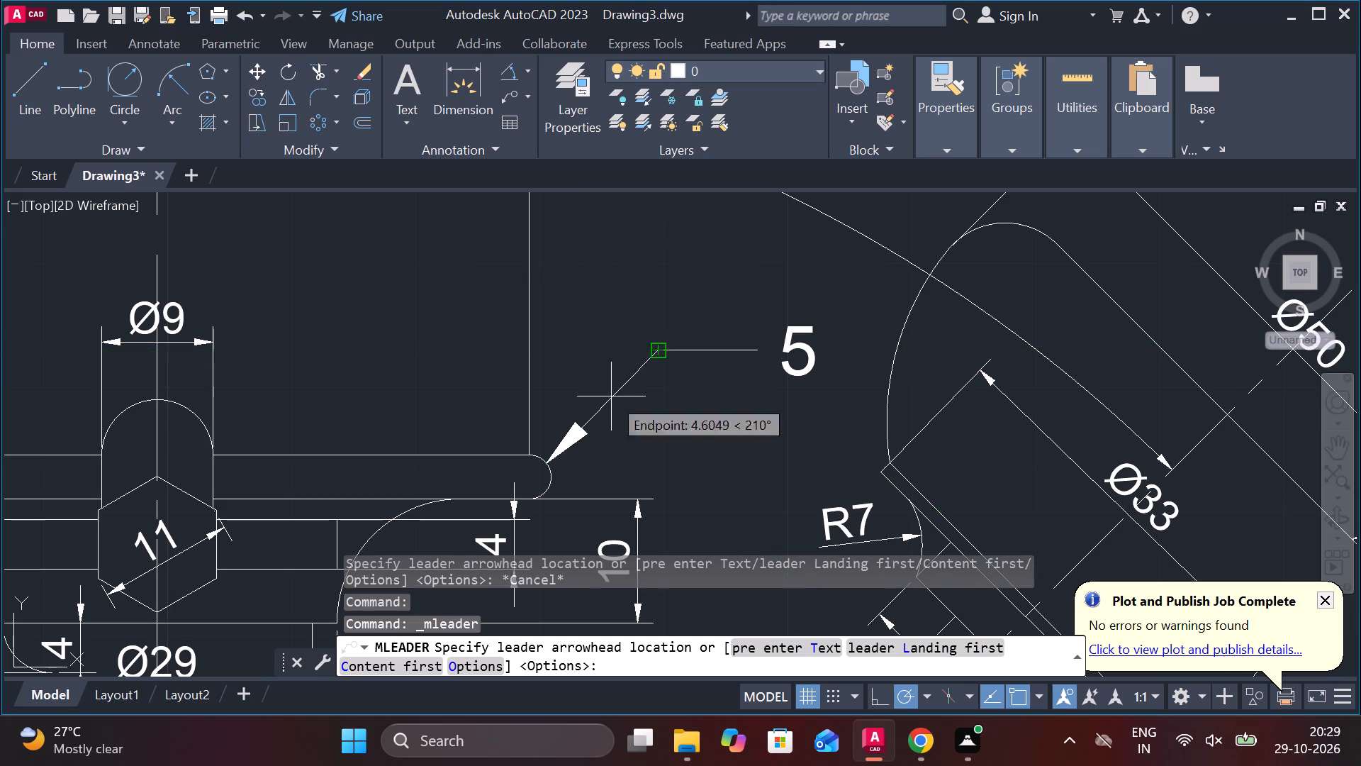
pyautogui.scroll(1, 542, 556)
pyautogui.moveTo(542, 556); pyautogui.dragTo(588, 343, button='middle')
pyautogui.scroll(-1, 629, 401)
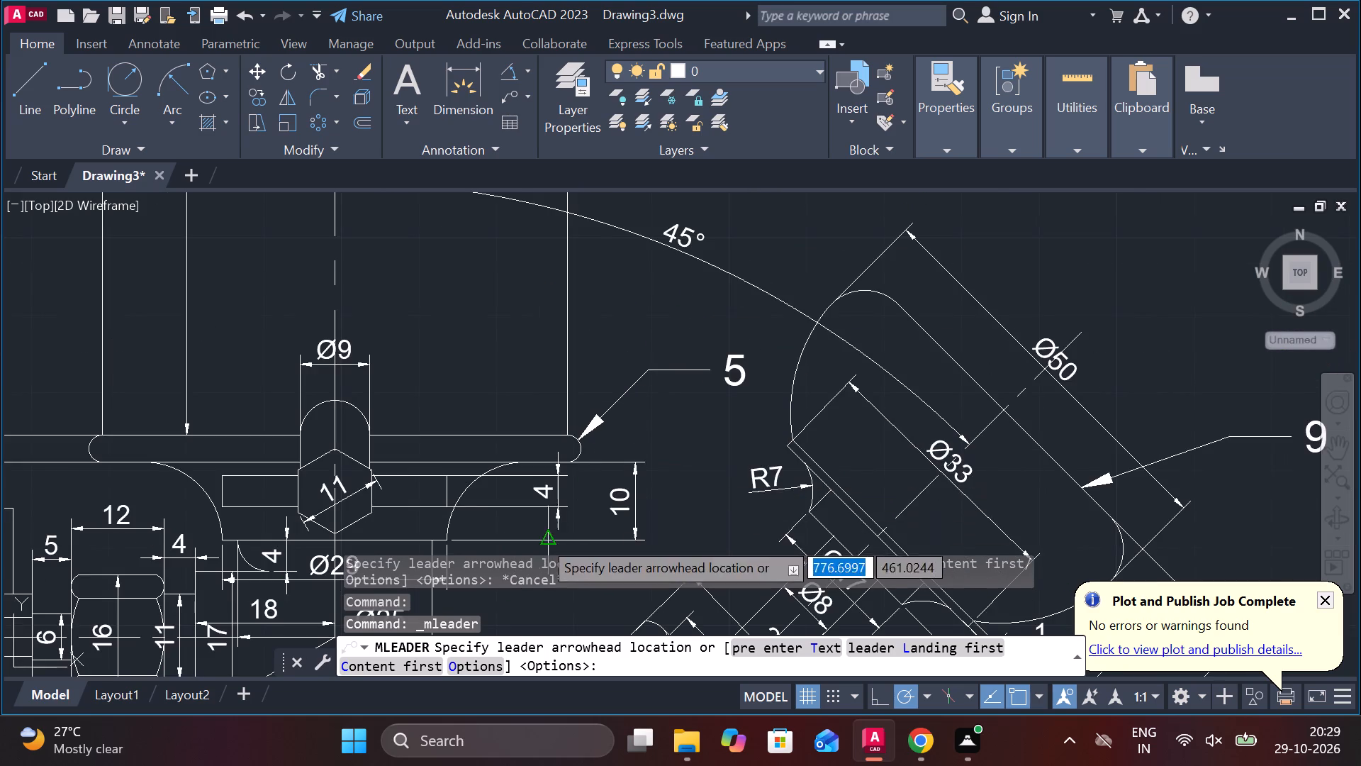
pyautogui.moveTo(539, 531); pyautogui.dragTo(602, 241, button='middle')
pyautogui.scroll(1, 464, 388)
pyautogui.click(530, 409)
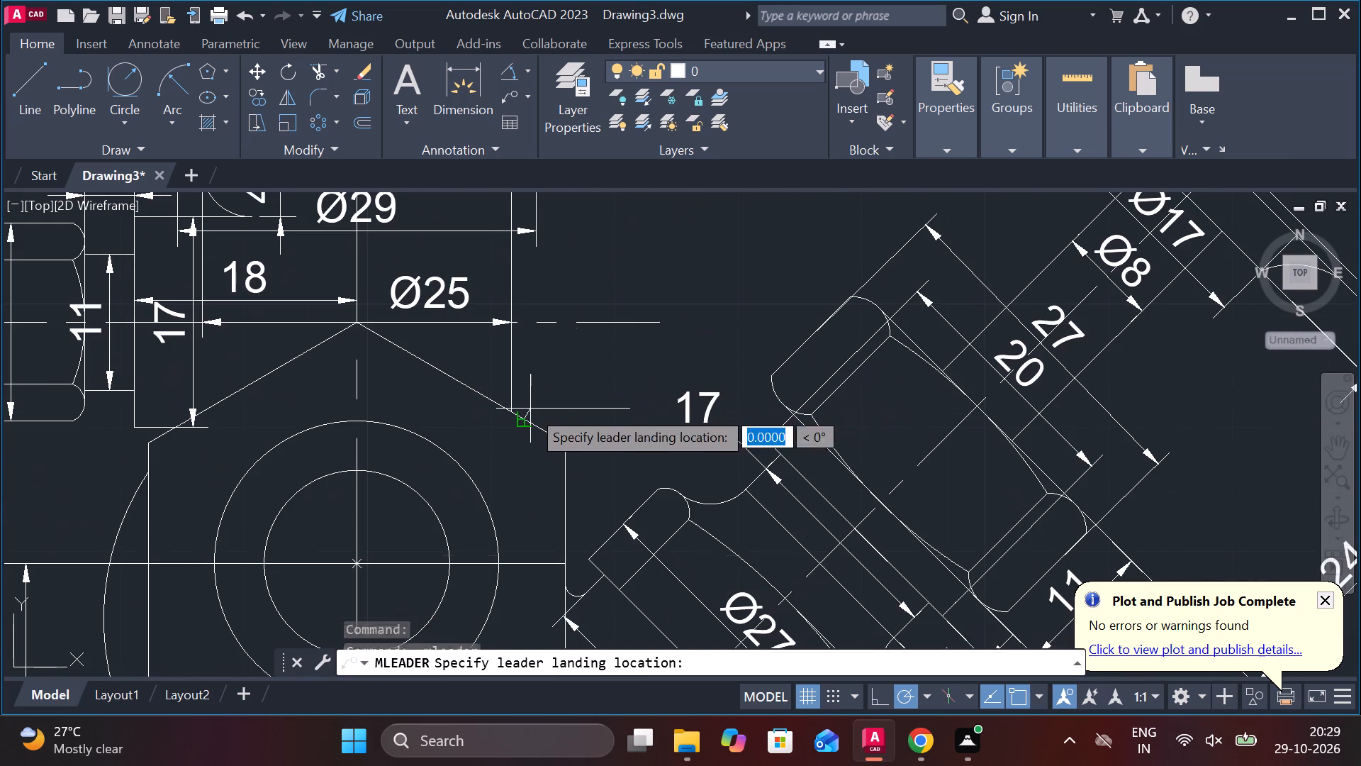
pyautogui.click(641, 267)
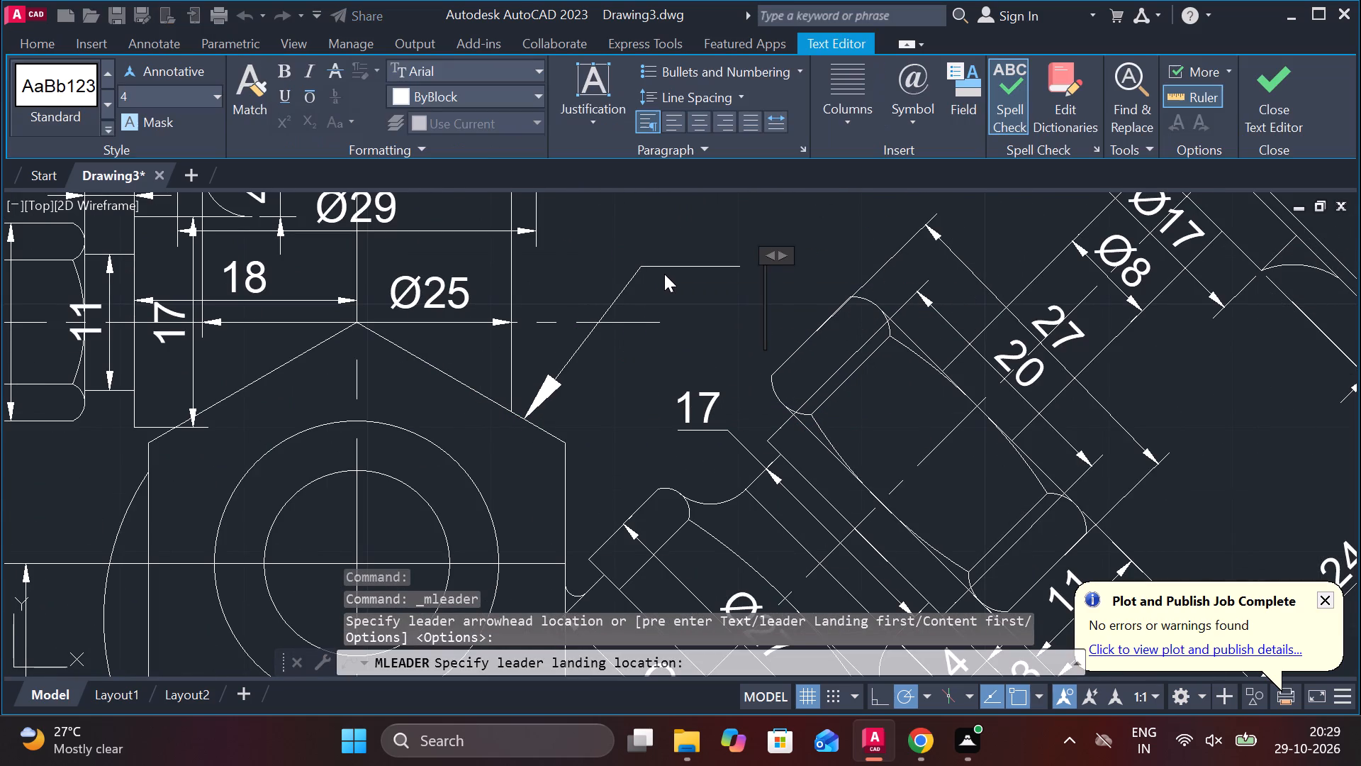
pyautogui.press('6')
pyautogui.click(1253, 102)
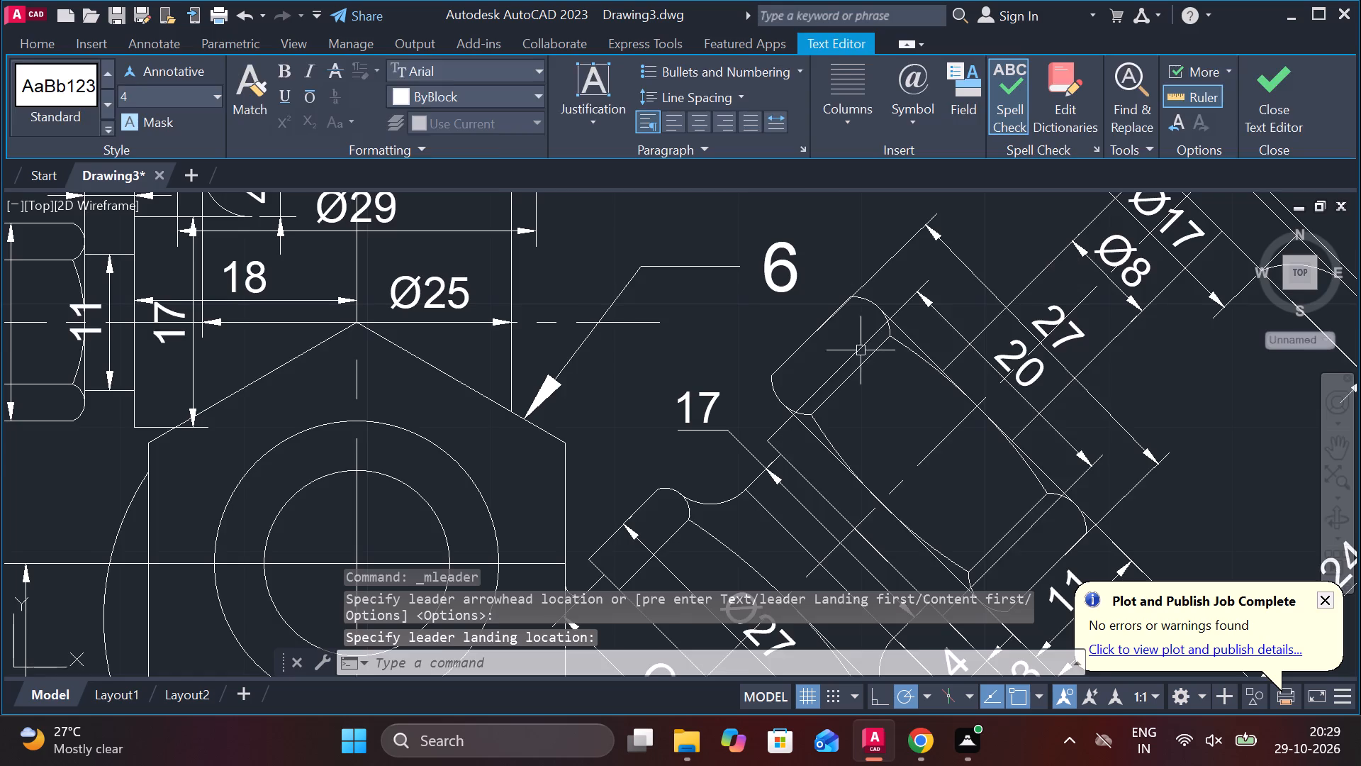
# Add an aligned dimension diagonally across the inner circle's diameter inside the central hexagon, with its line through the centre.
pyautogui.scroll(-1, 861, 350)
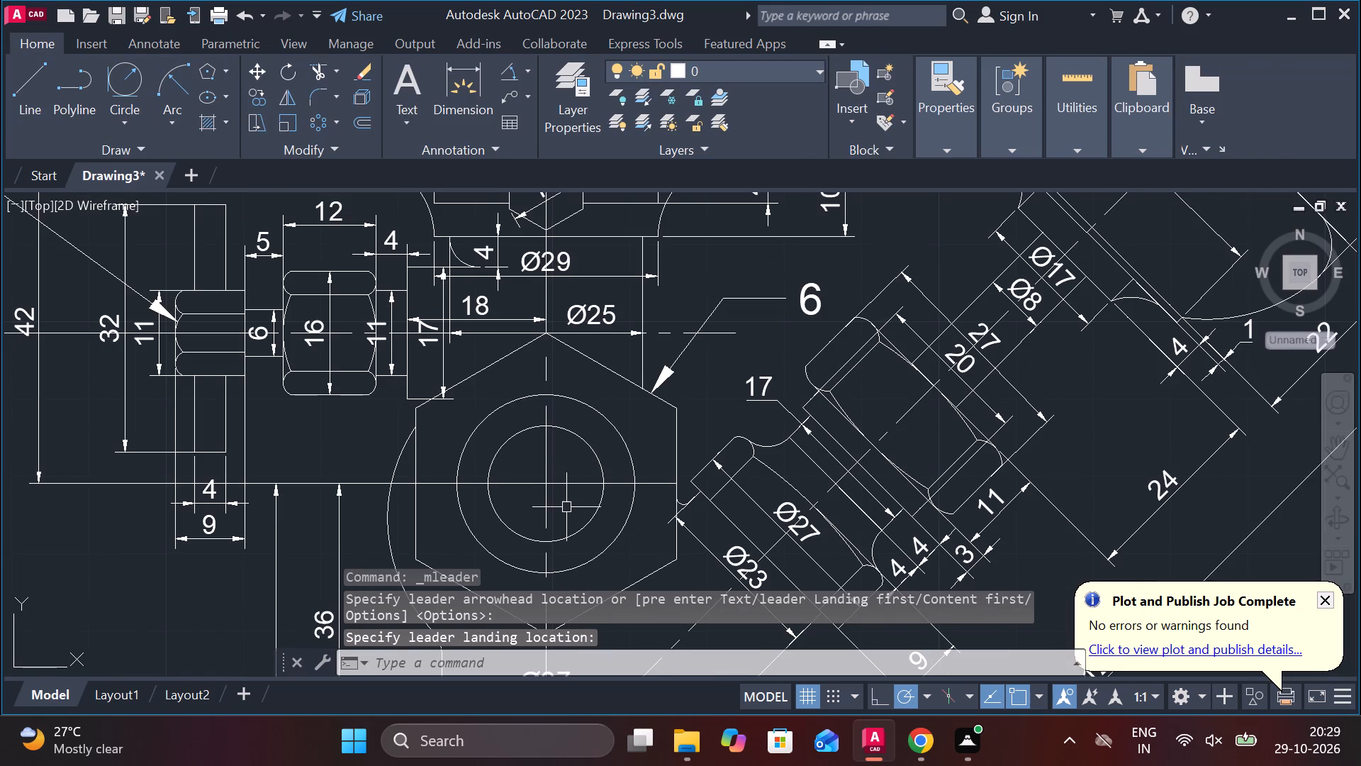
pyautogui.click(528, 71)
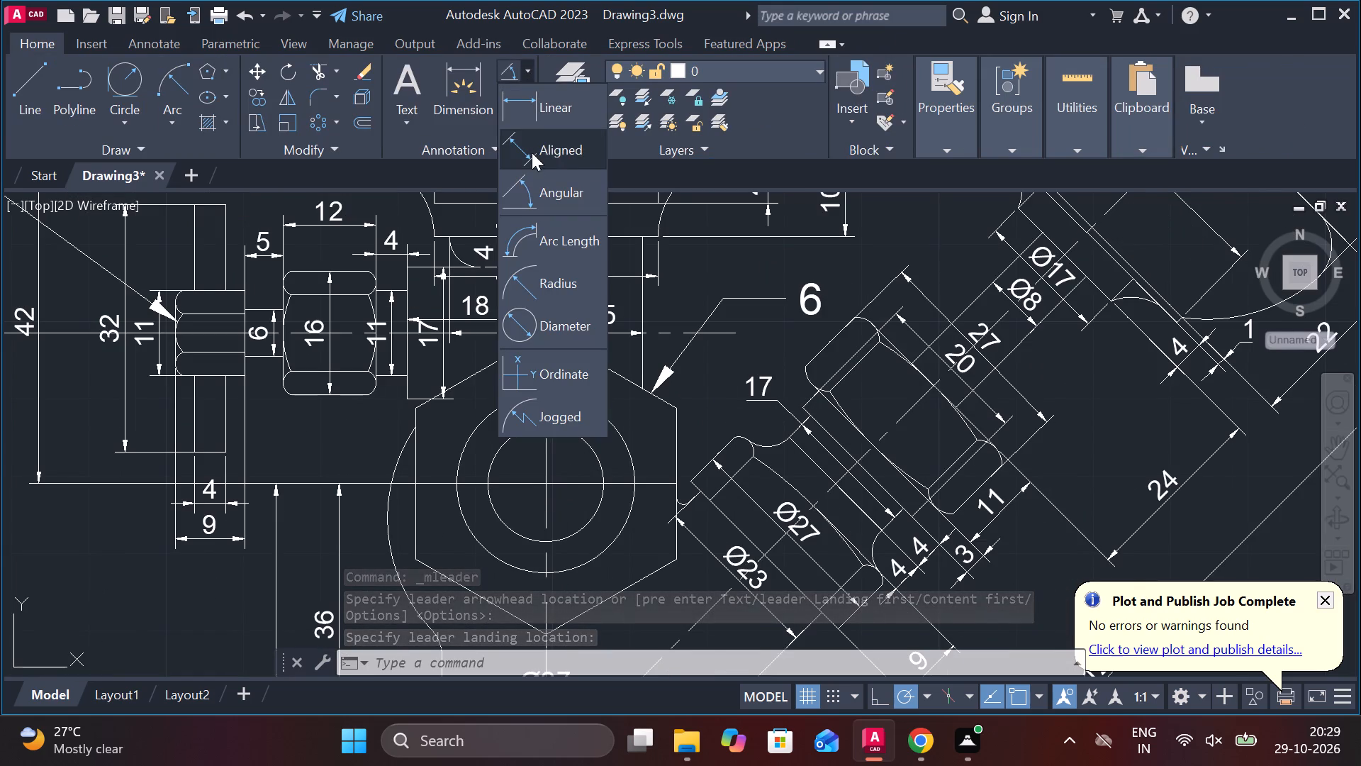
pyautogui.click(544, 151)
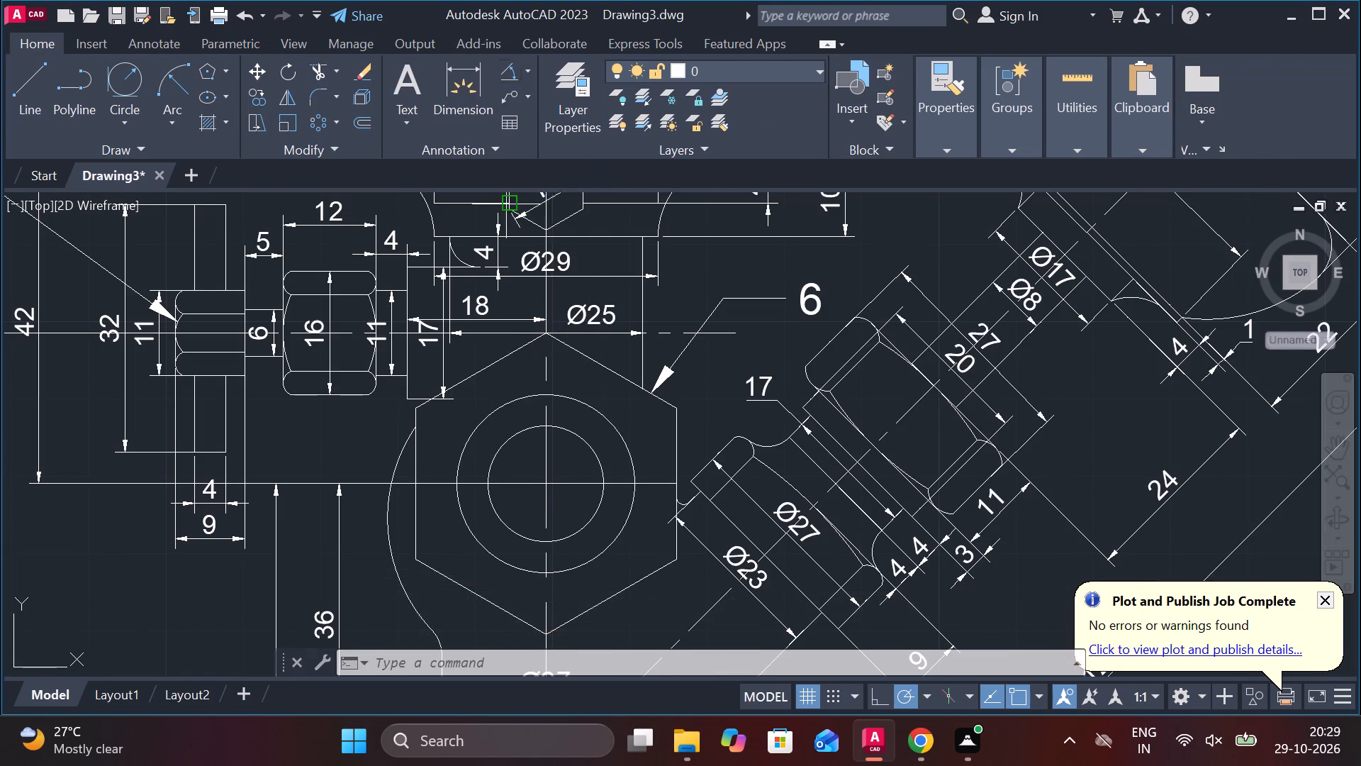
pyautogui.click(578, 450)
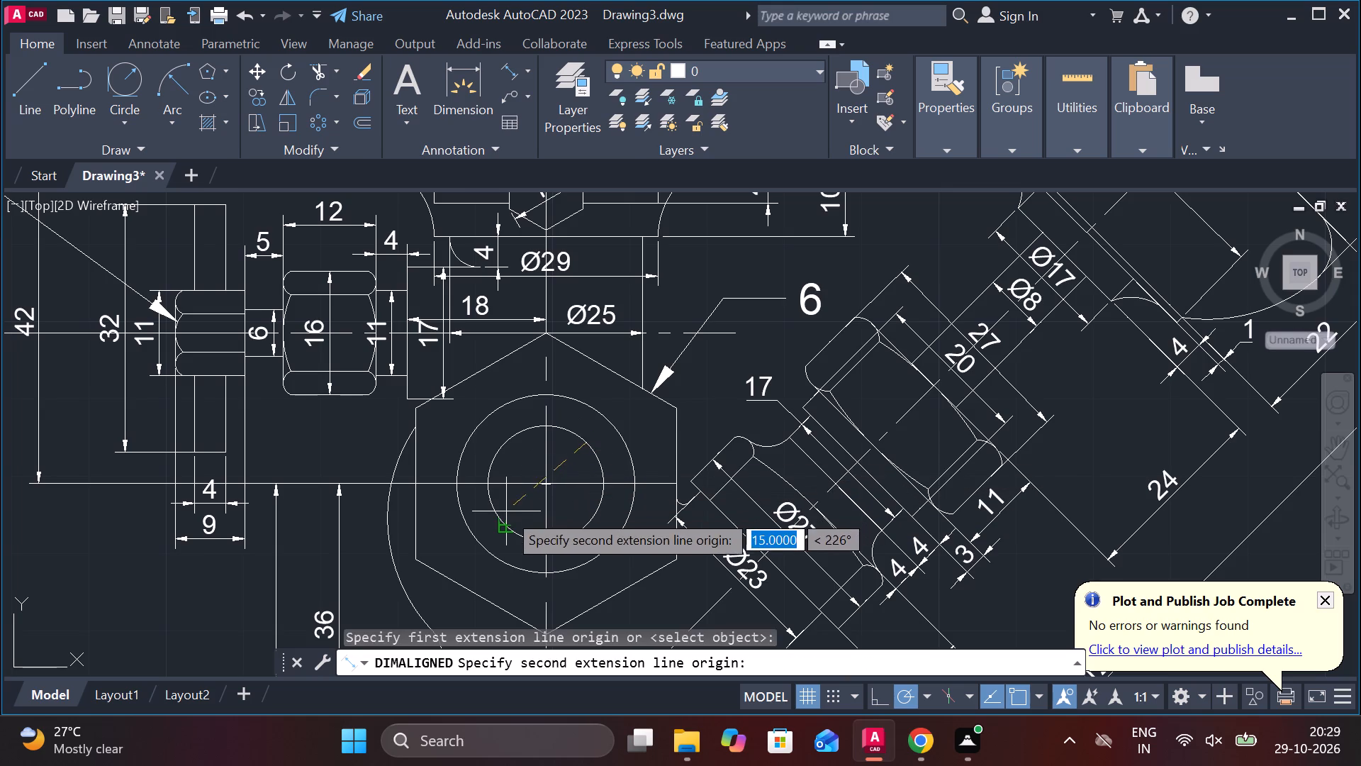
pyautogui.click(506, 513)
pyautogui.click(506, 512)
# Add an aligned dimension diagonally across the outer circle's diameter inside the central hexagon, offset above the inner circle's dimension.
pyautogui.press('space')
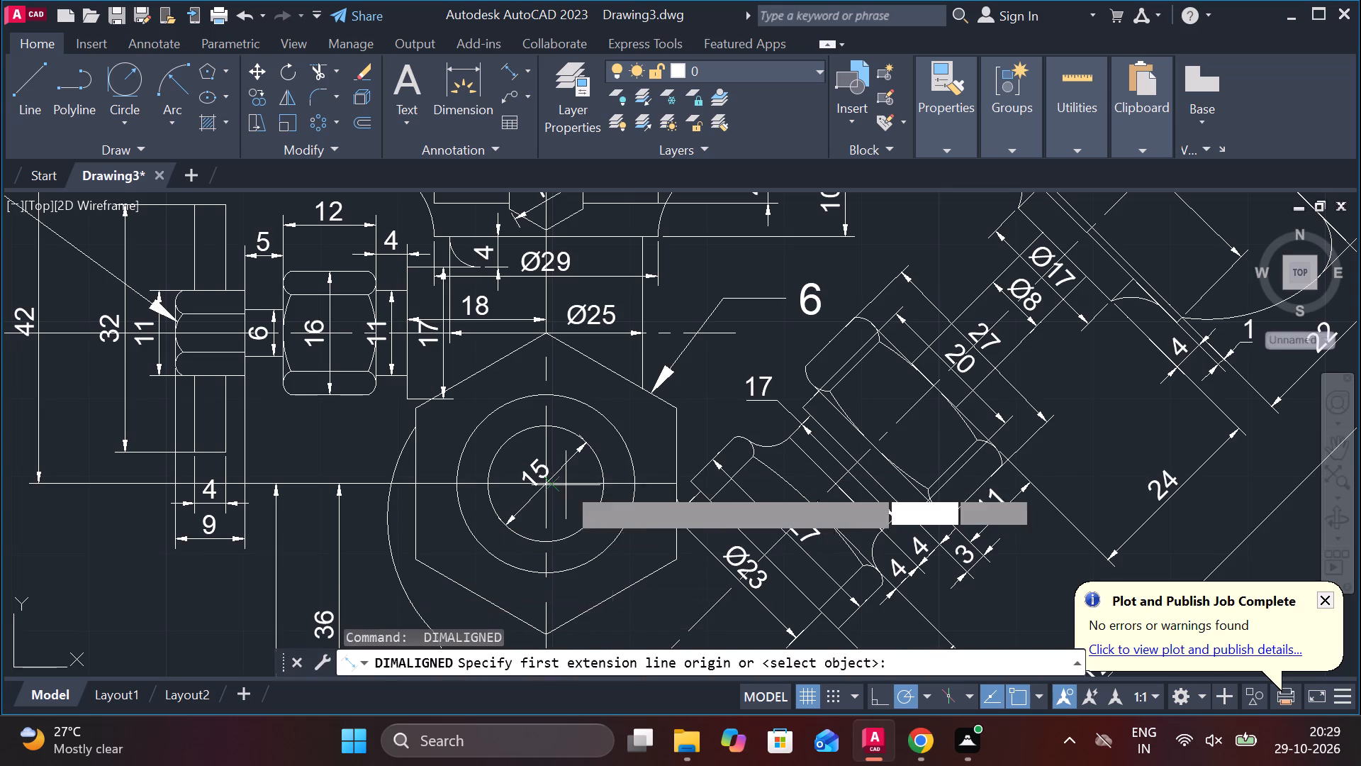
pyautogui.click(606, 428)
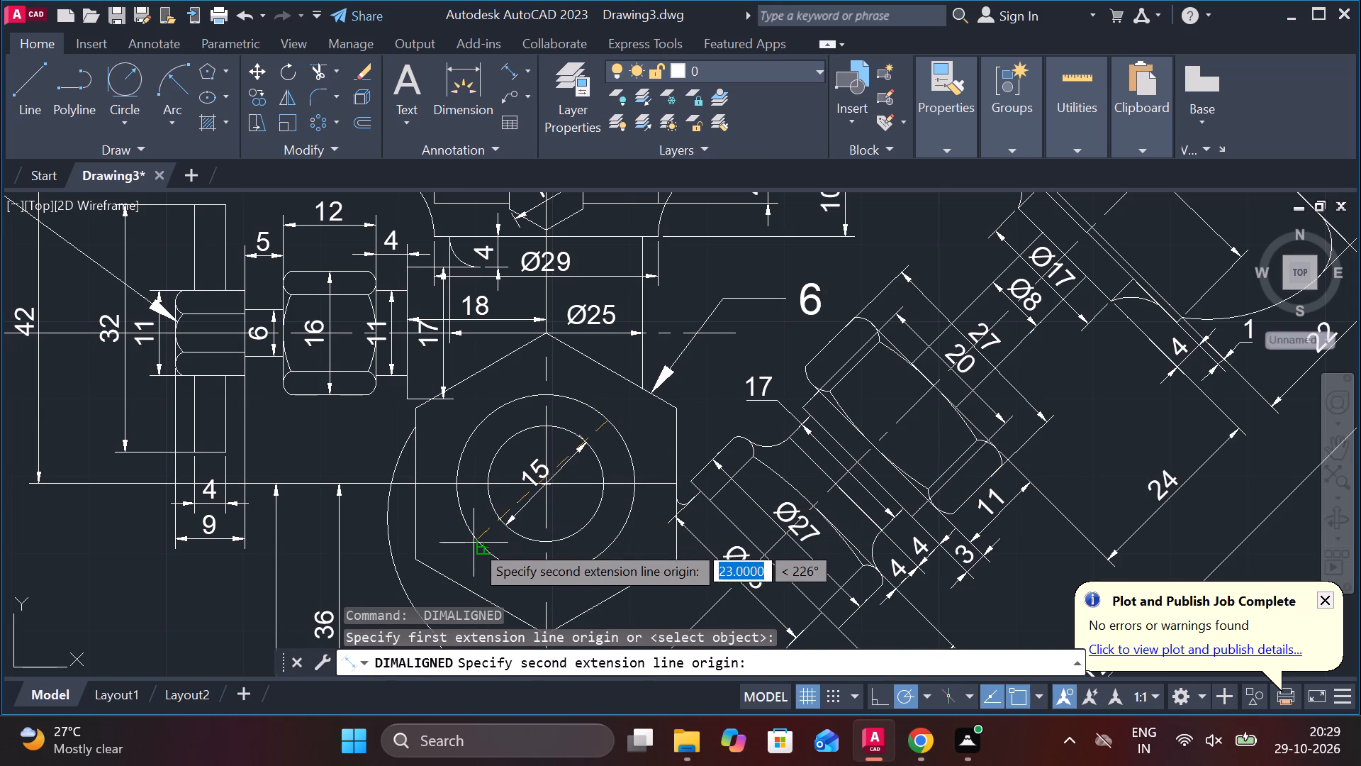
pyautogui.click(474, 543)
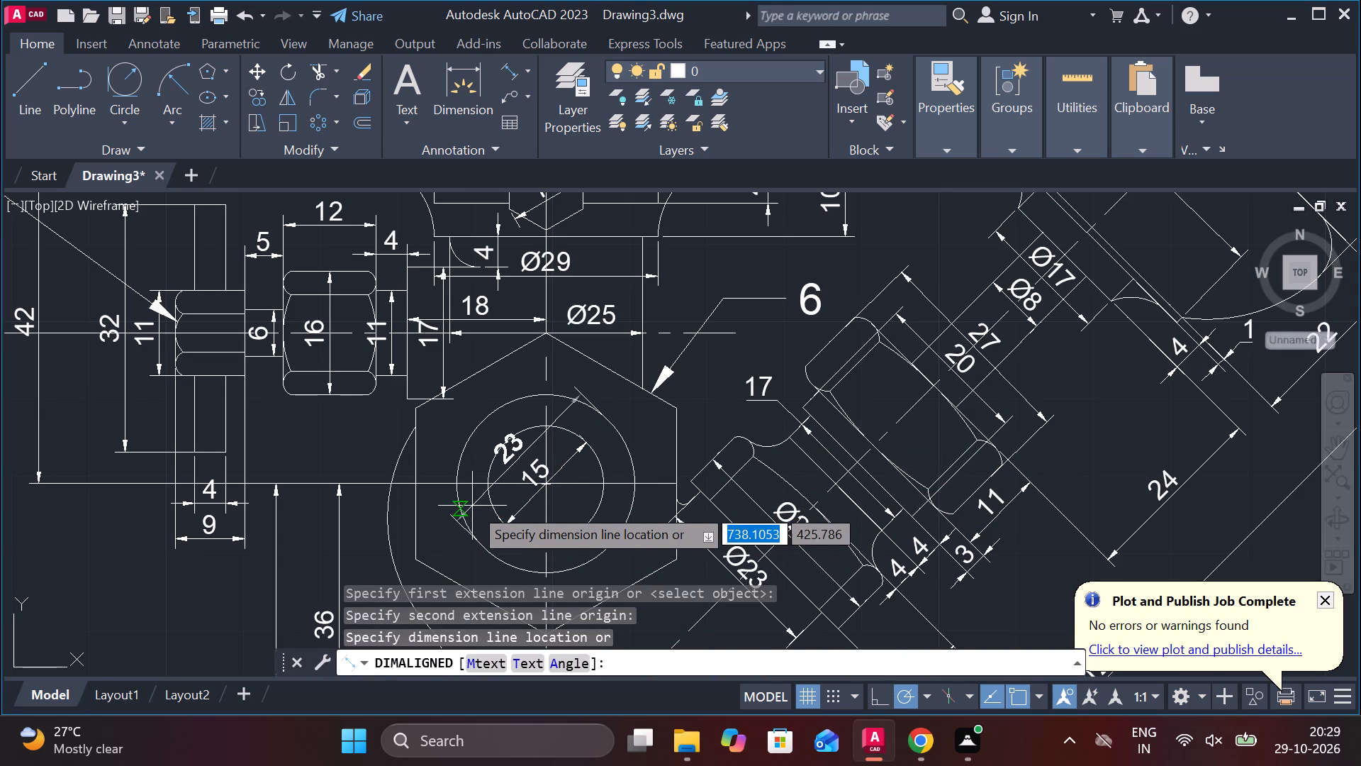
pyautogui.click(454, 492)
# Add an aligned dimension between the central hexagon's opposite sloping-side corners, with its line offset just below the circles' centre.
pyautogui.press('space')
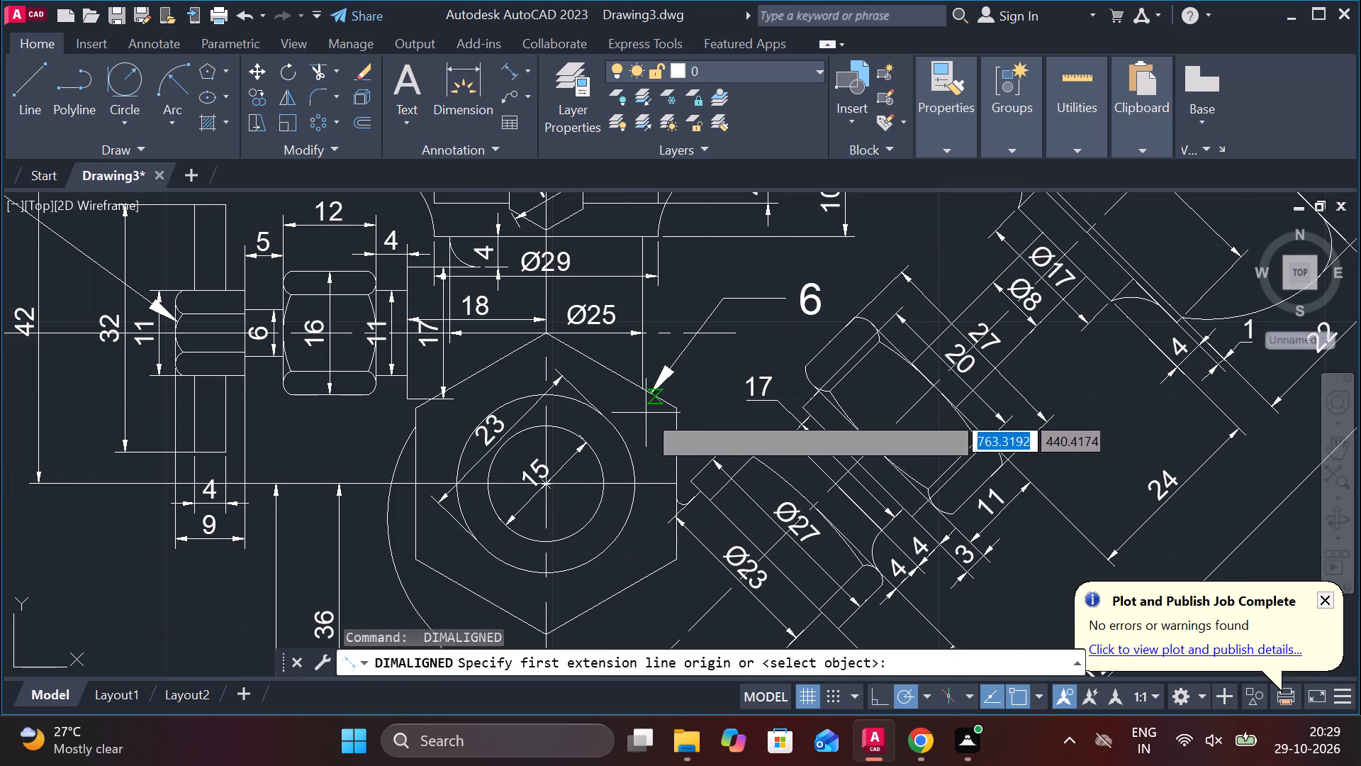
pyautogui.click(661, 415)
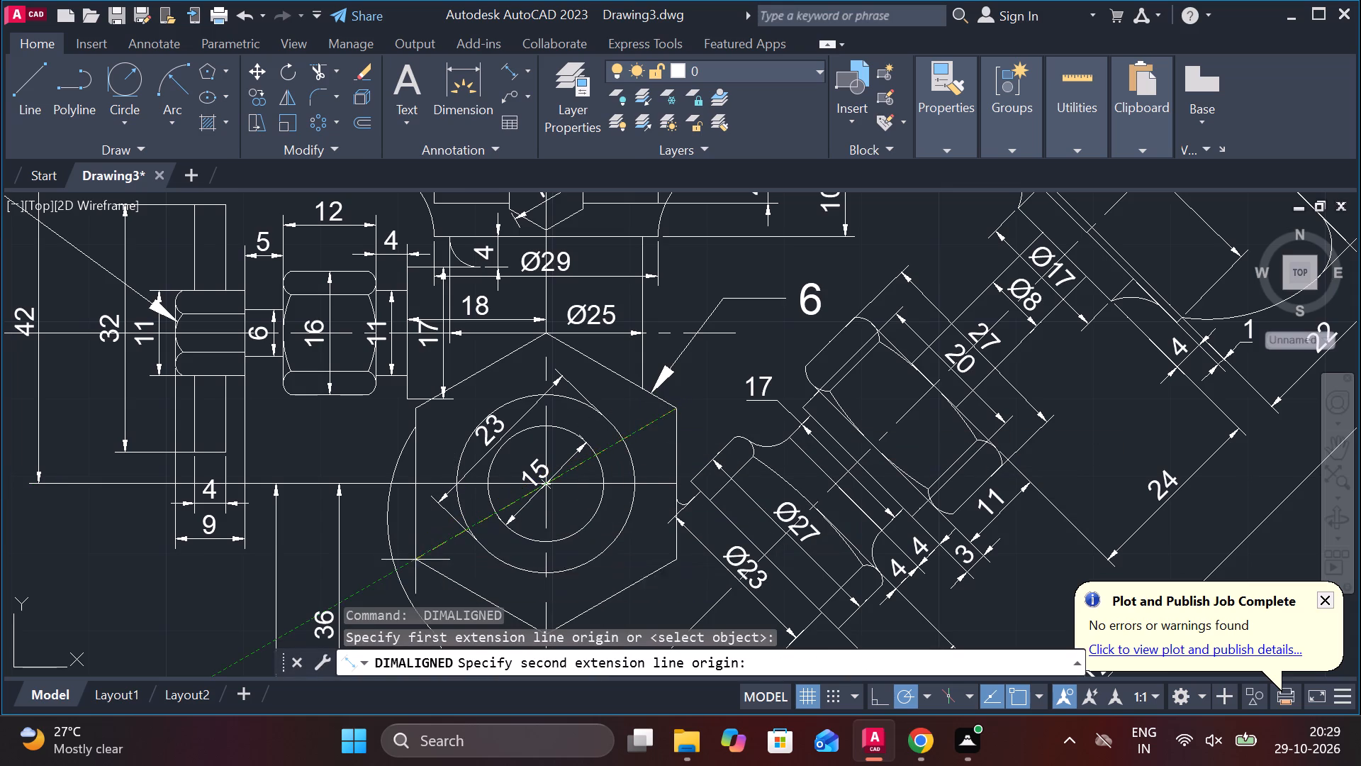
pyautogui.click(420, 553)
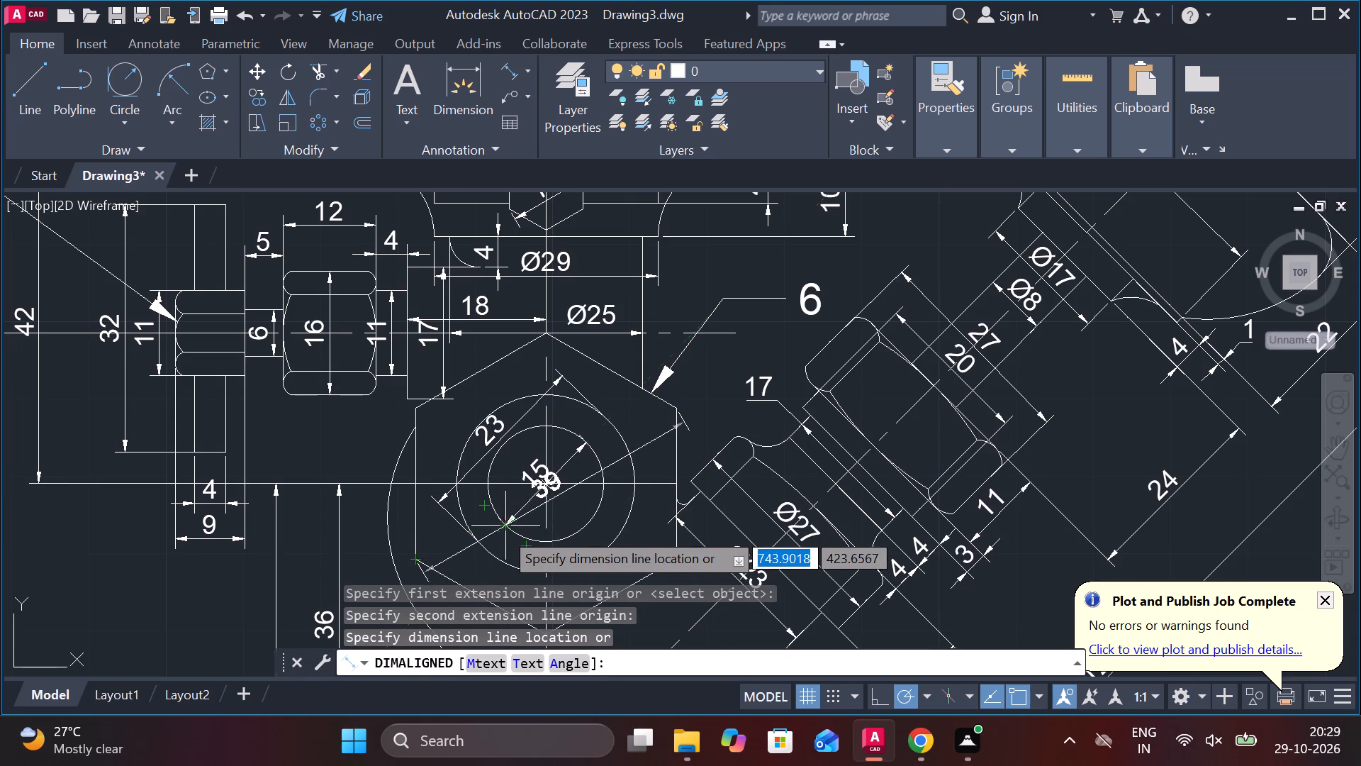
pyautogui.moveTo(505, 536); pyautogui.dragTo(441, 416, button='middle')
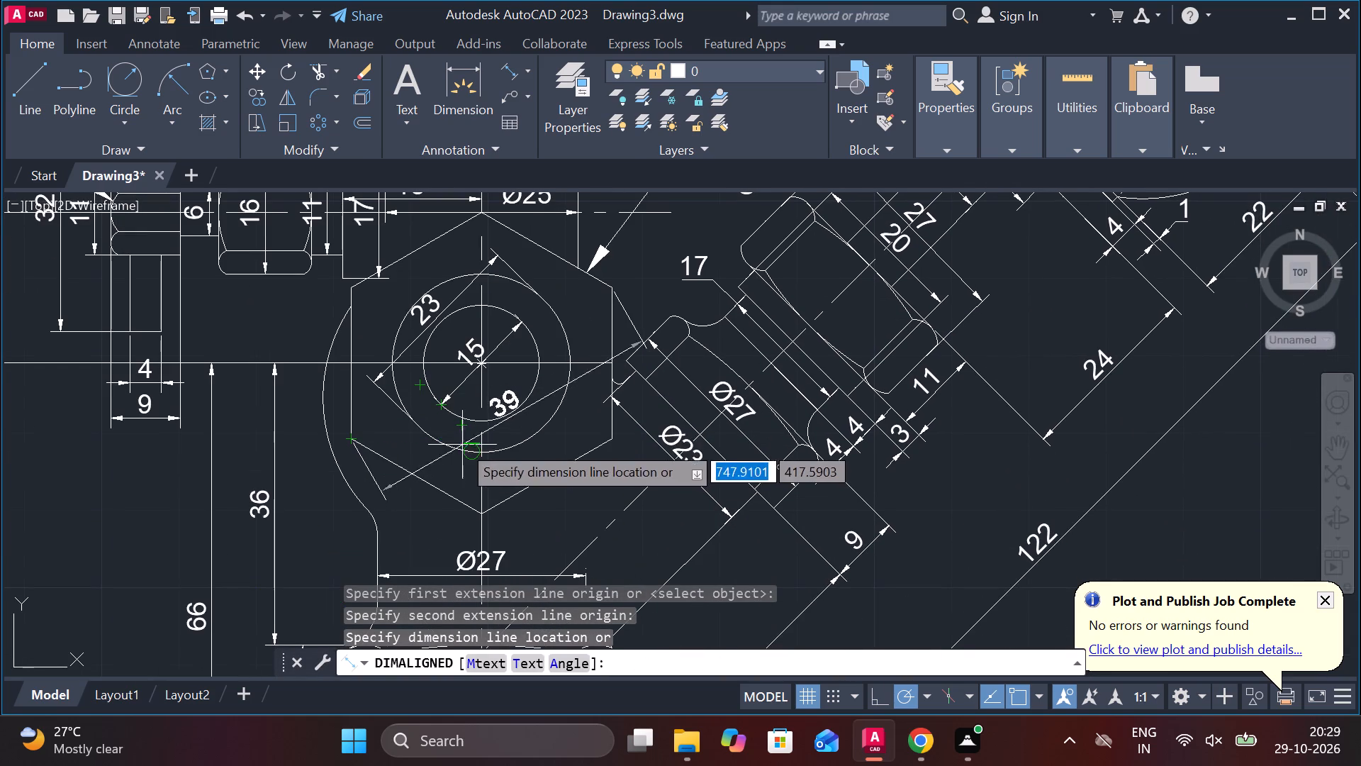
pyautogui.click(459, 441)
# Add a multileader labelled 7 pointing to the lower rounded corner of the large nut on the inclined handle.
pyautogui.scroll(-1, 579, 413)
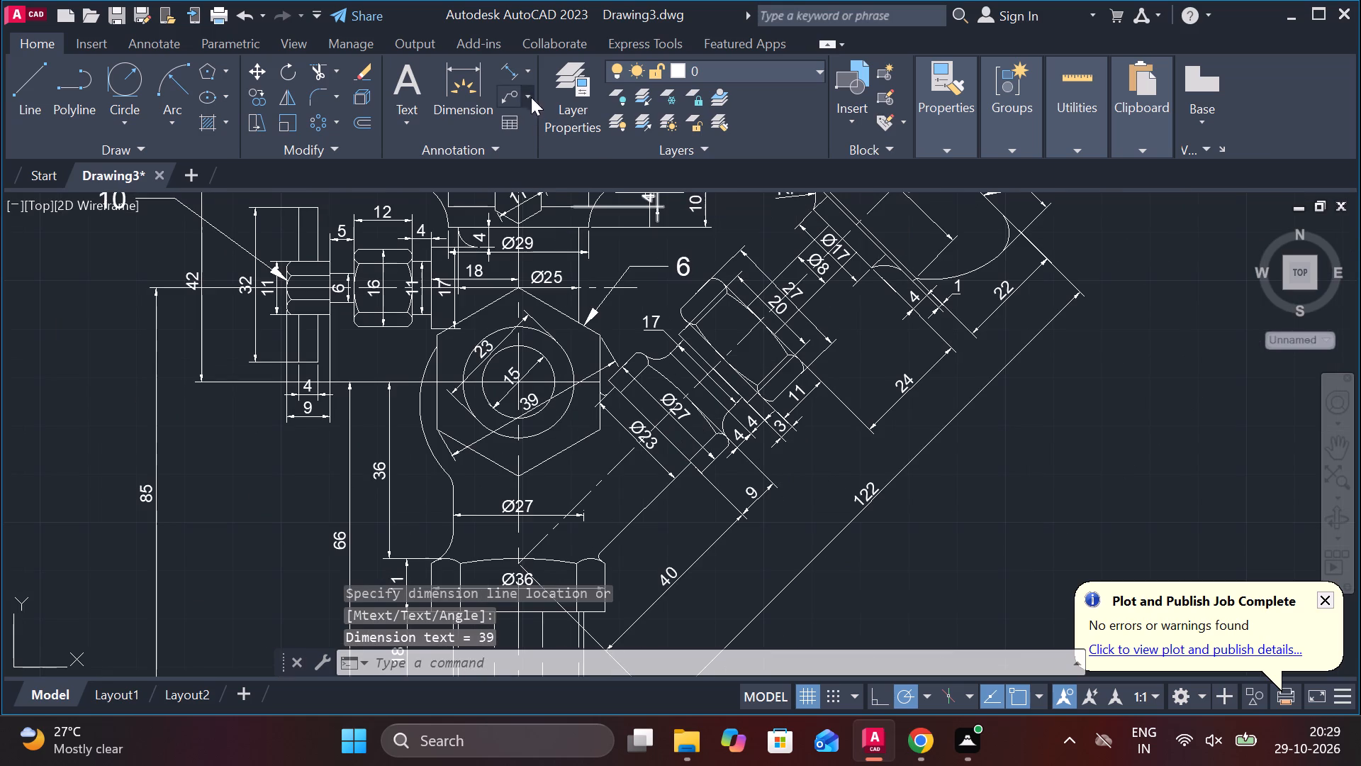
pyautogui.click(508, 95)
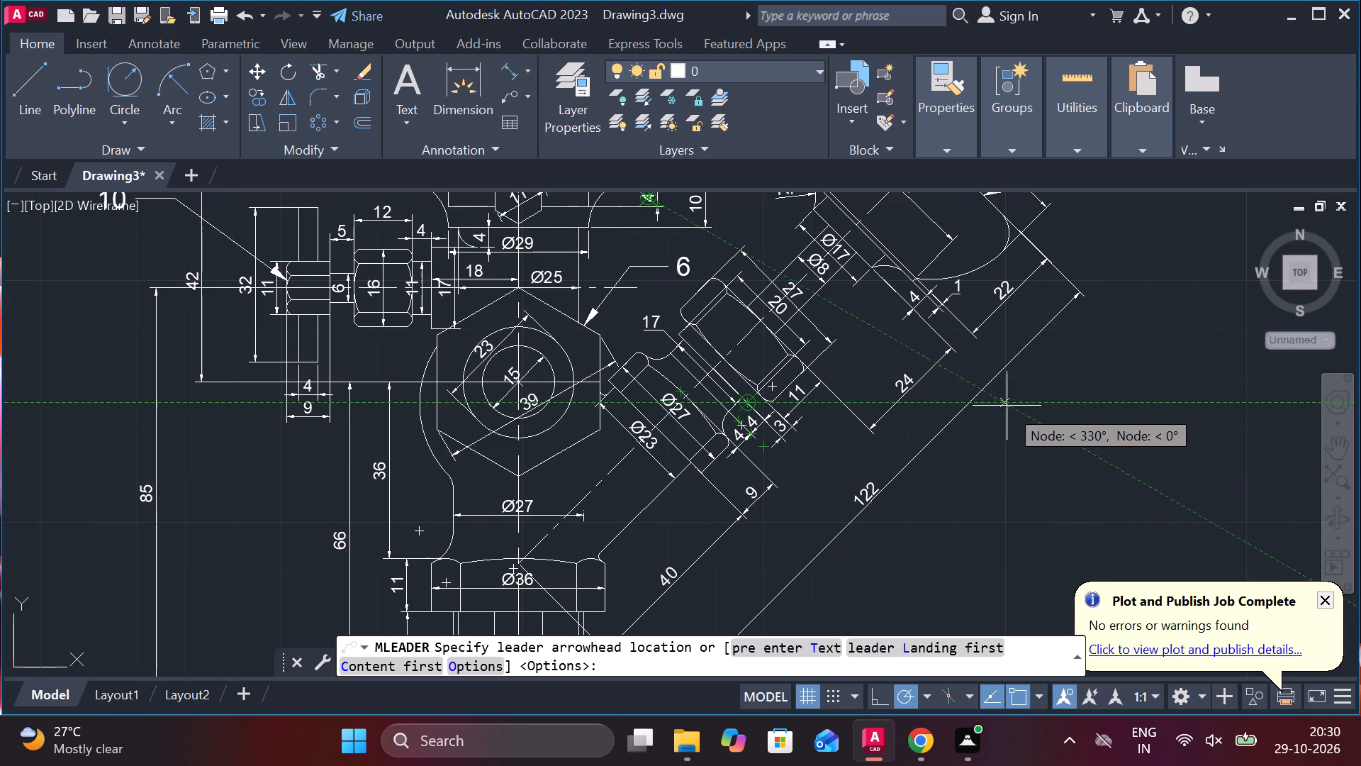
pyautogui.scroll(2, 904, 421)
pyautogui.moveTo(743, 461); pyautogui.dragTo(556, 726, button='middle')
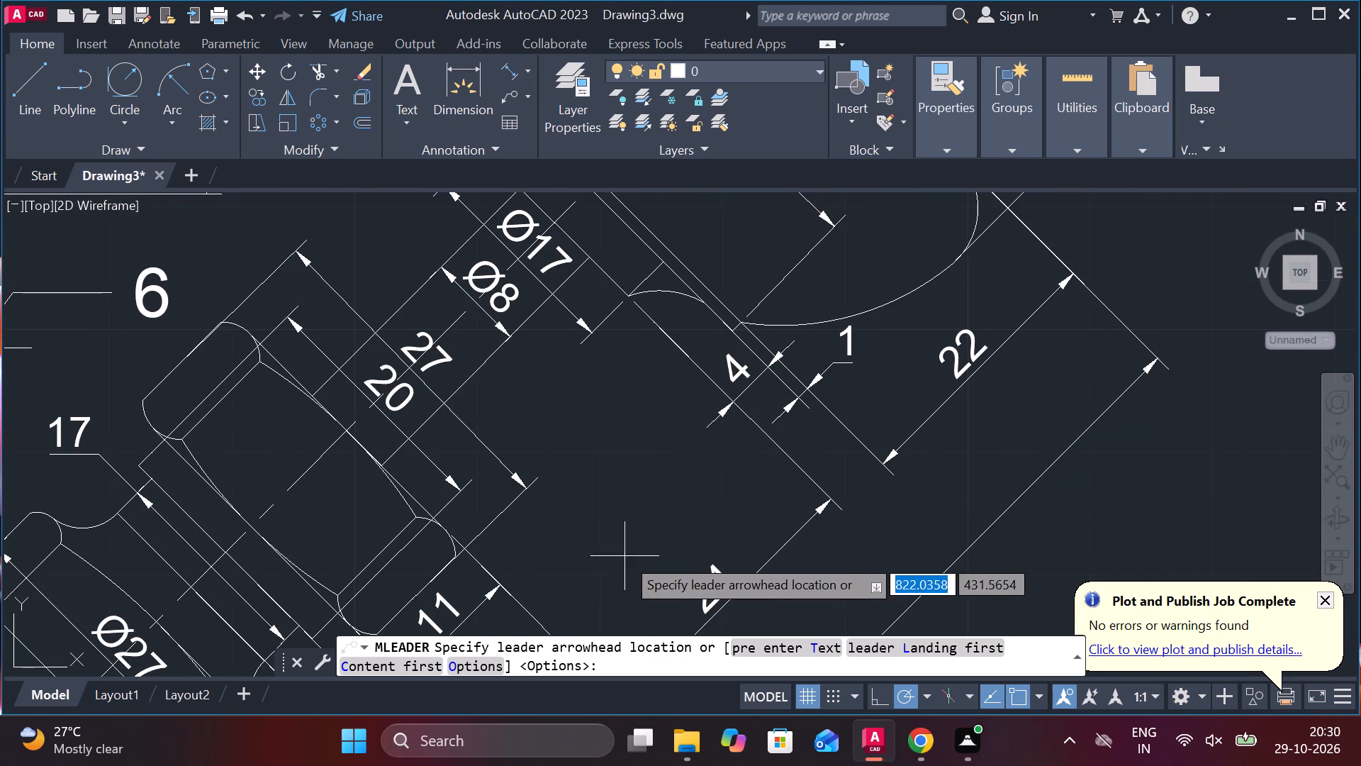
pyautogui.moveTo(486, 535); pyautogui.dragTo(530, 531, button='middle')
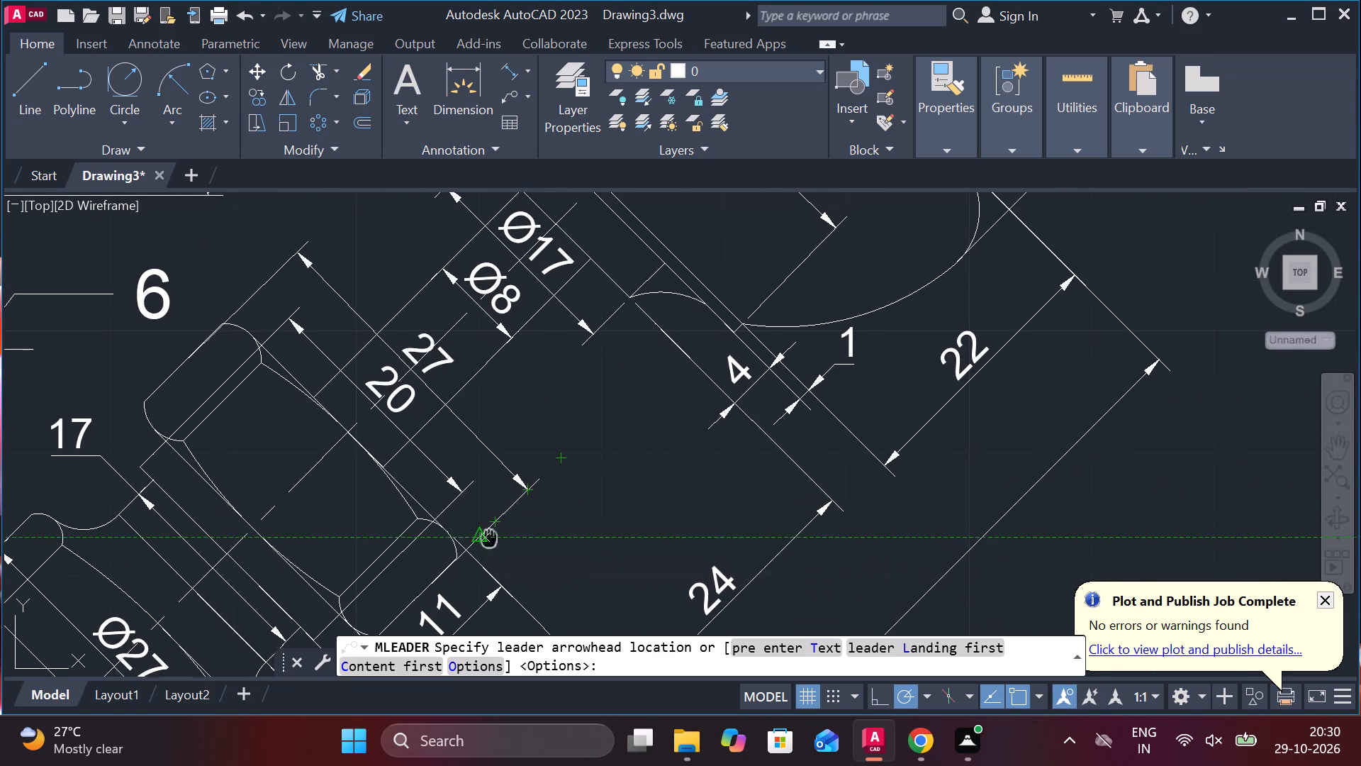
pyautogui.moveTo(530, 531); pyautogui.dragTo(814, 465, button='middle')
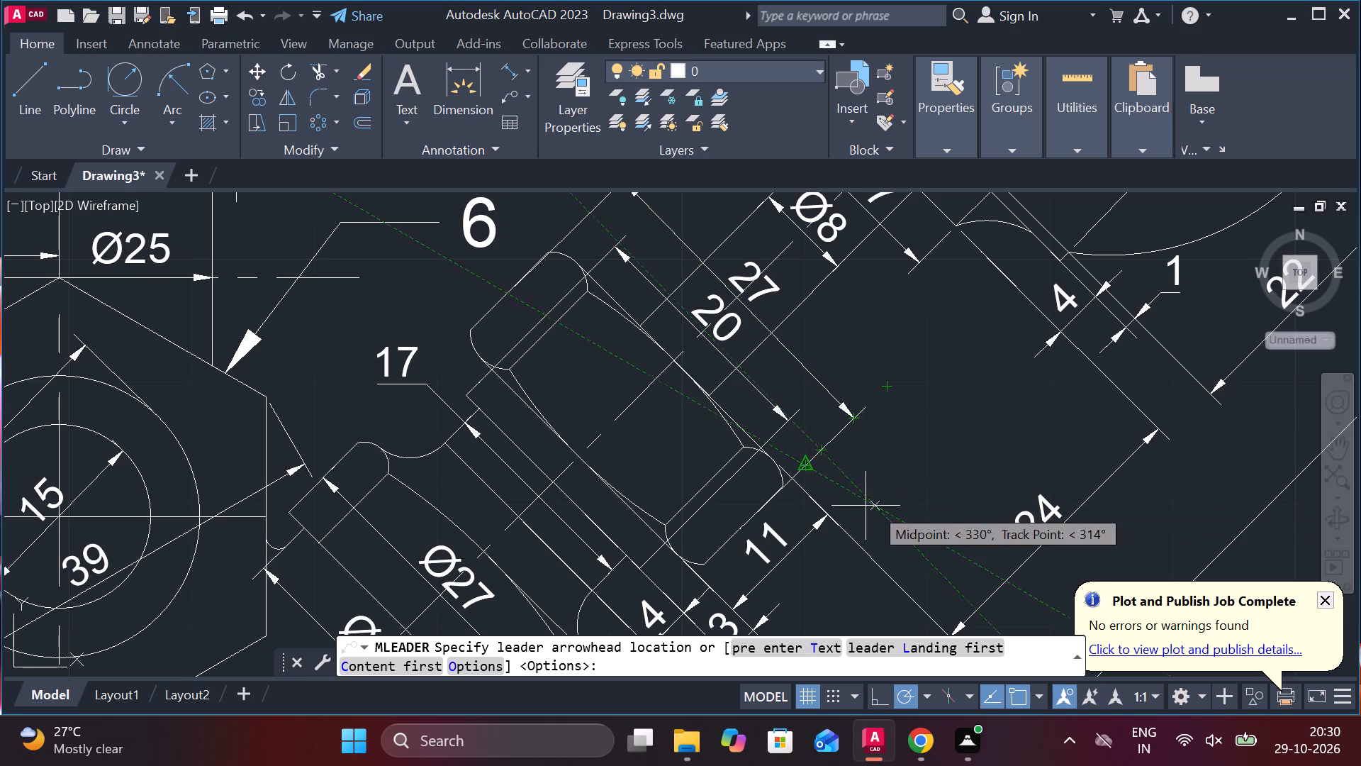
pyautogui.click(767, 469)
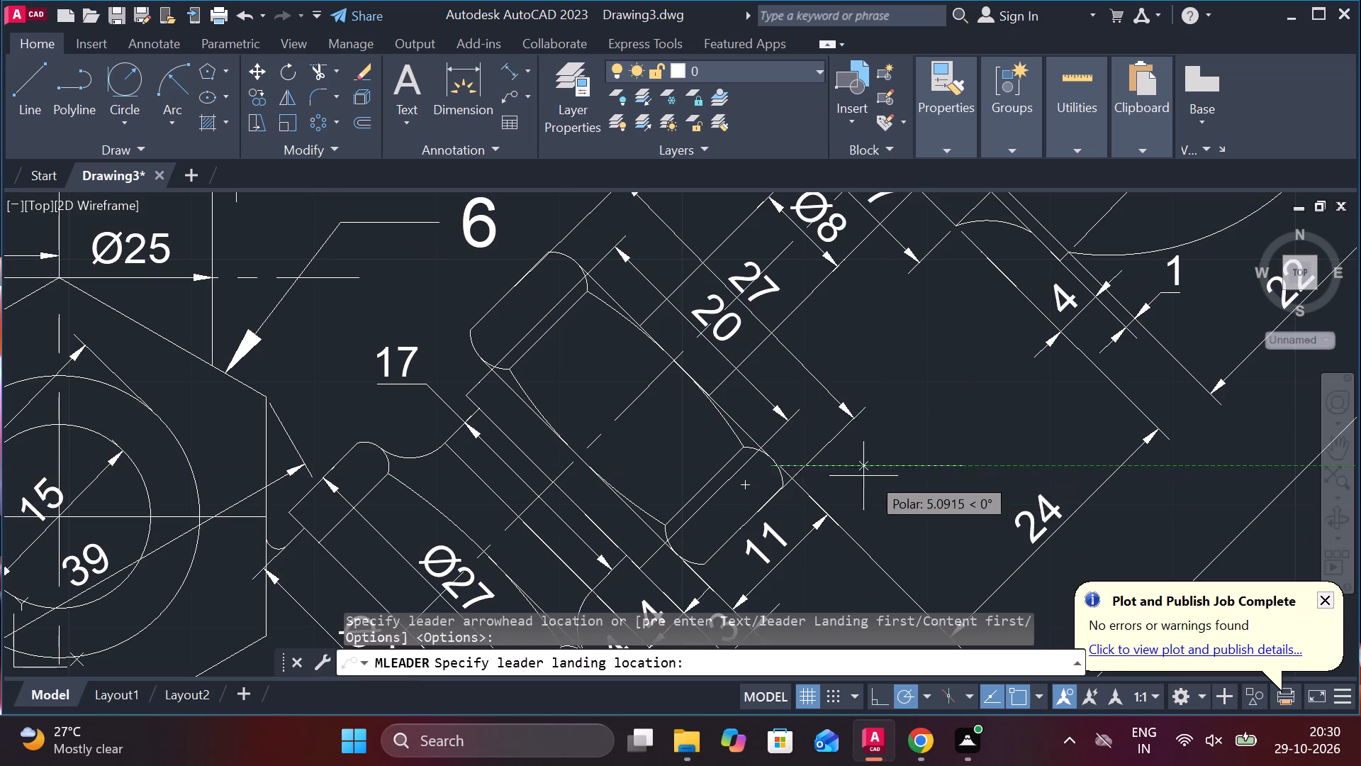
pyautogui.click(916, 448)
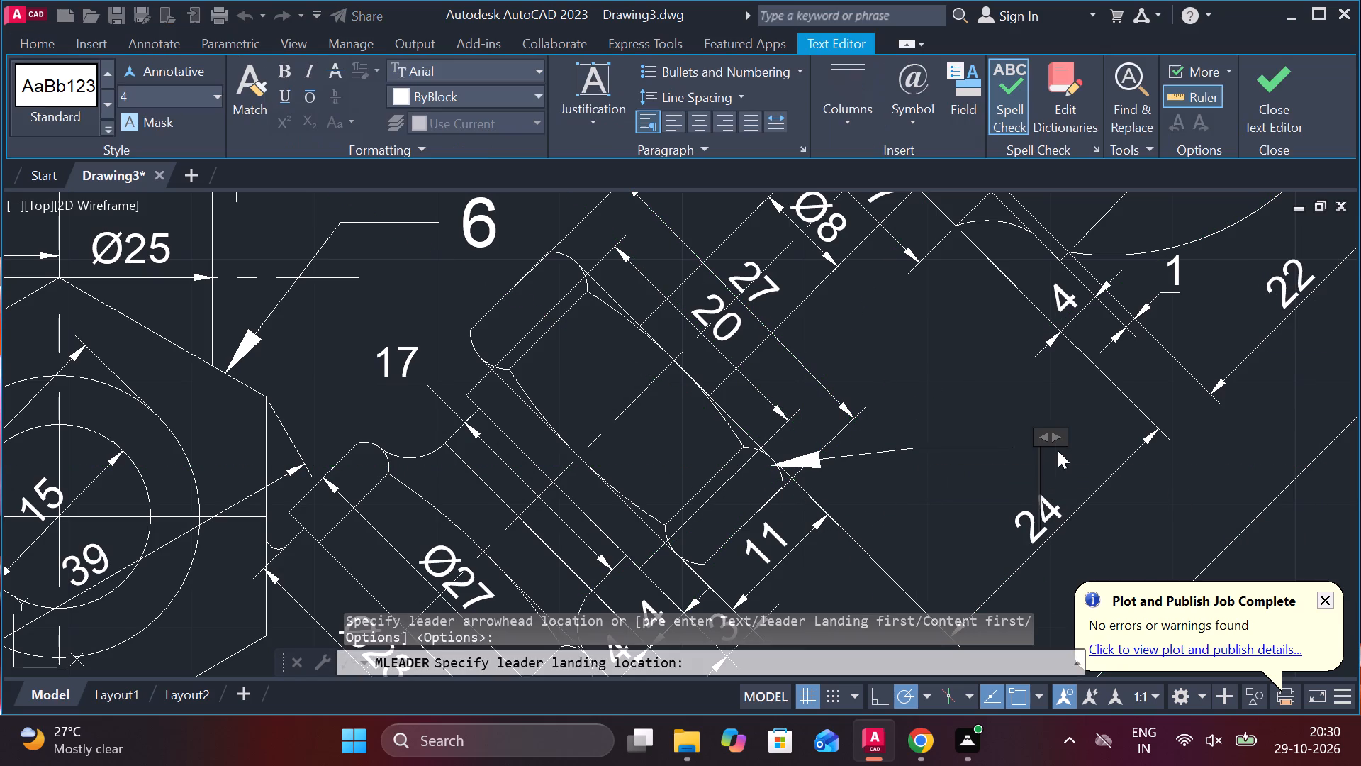
pyautogui.press('7')
pyautogui.moveTo(1258, 112); pyautogui.dragTo(1268, 112)
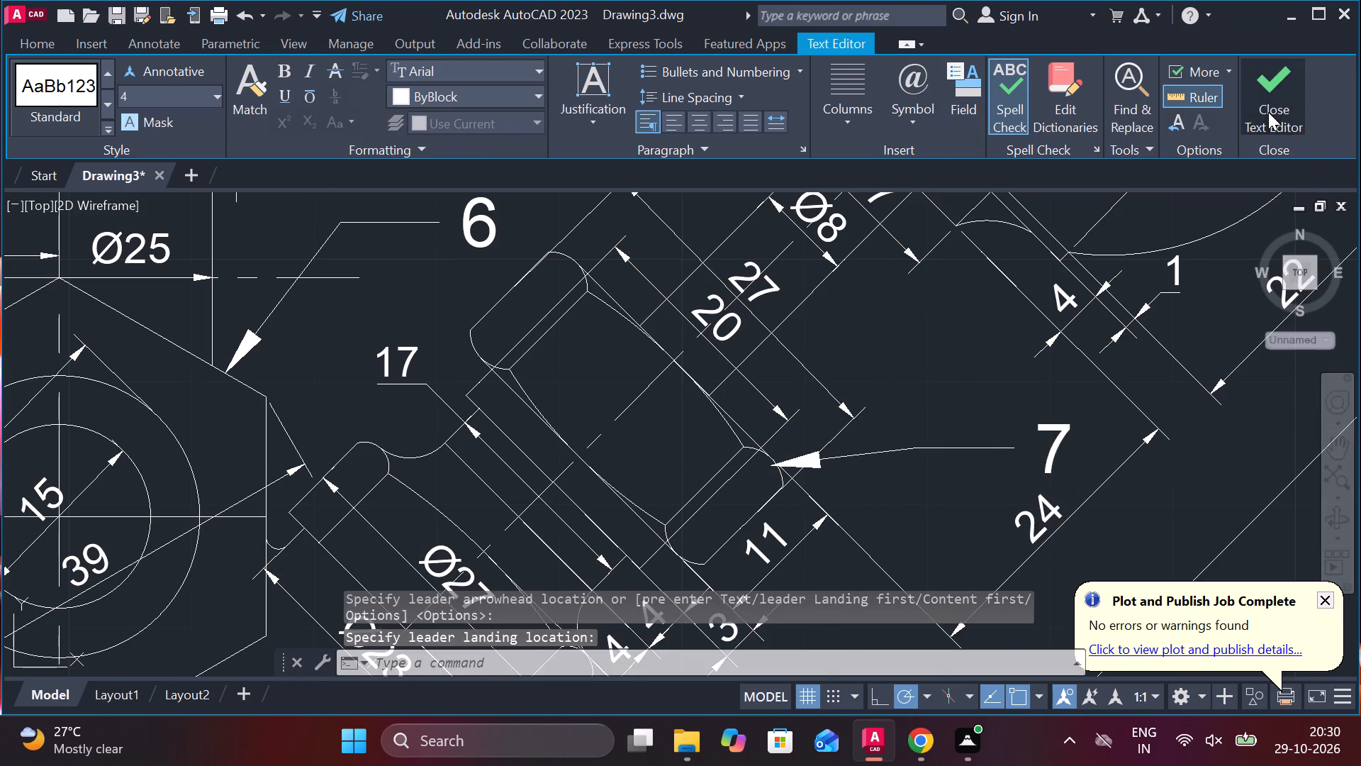
# Shorten the landing of the multileader labelled 7 so its number sits closer to the nut.
pyautogui.scroll(-3, 1214, 298)
pyautogui.scroll(-1, 1107, 323)
pyautogui.moveTo(1108, 326); pyautogui.dragTo(645, 489, button='middle')
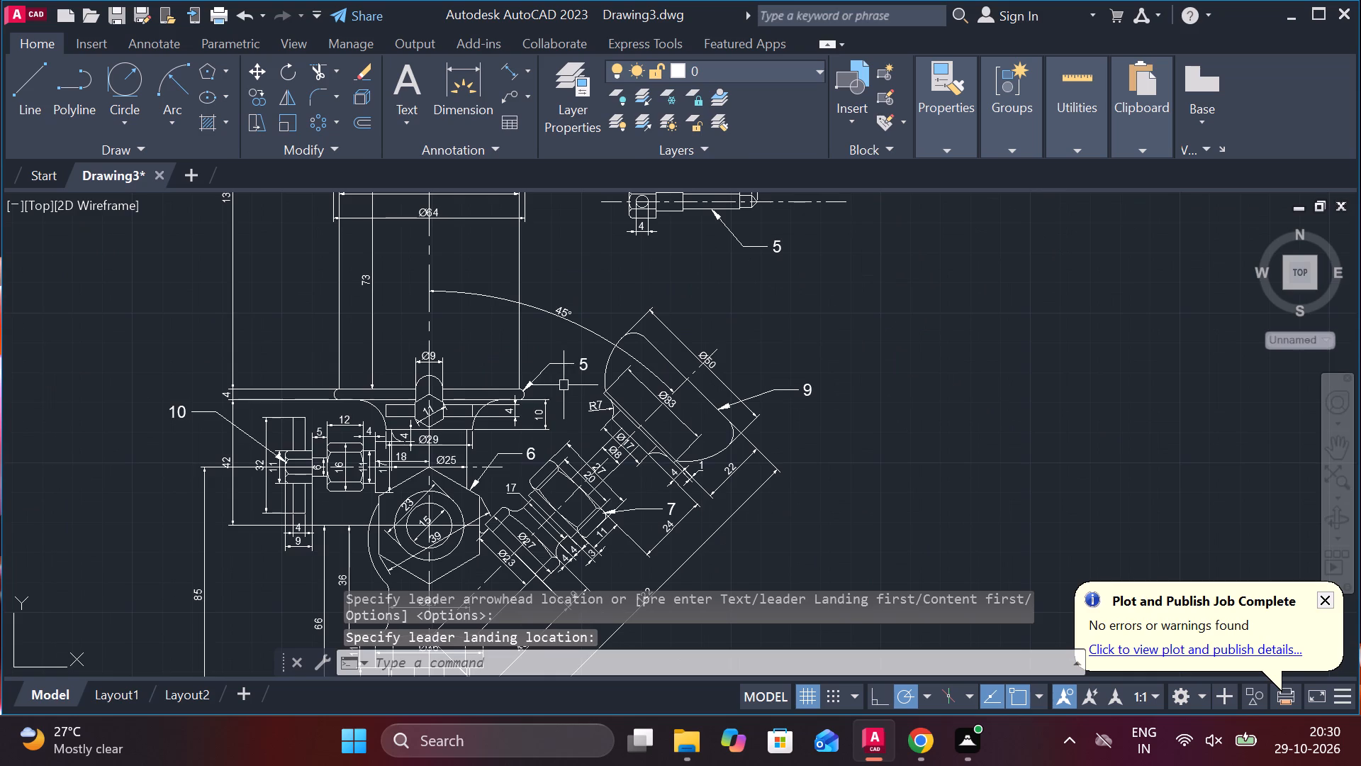
pyautogui.moveTo(582, 453); pyautogui.dragTo(683, 304, button='middle')
pyautogui.scroll(3, 687, 388)
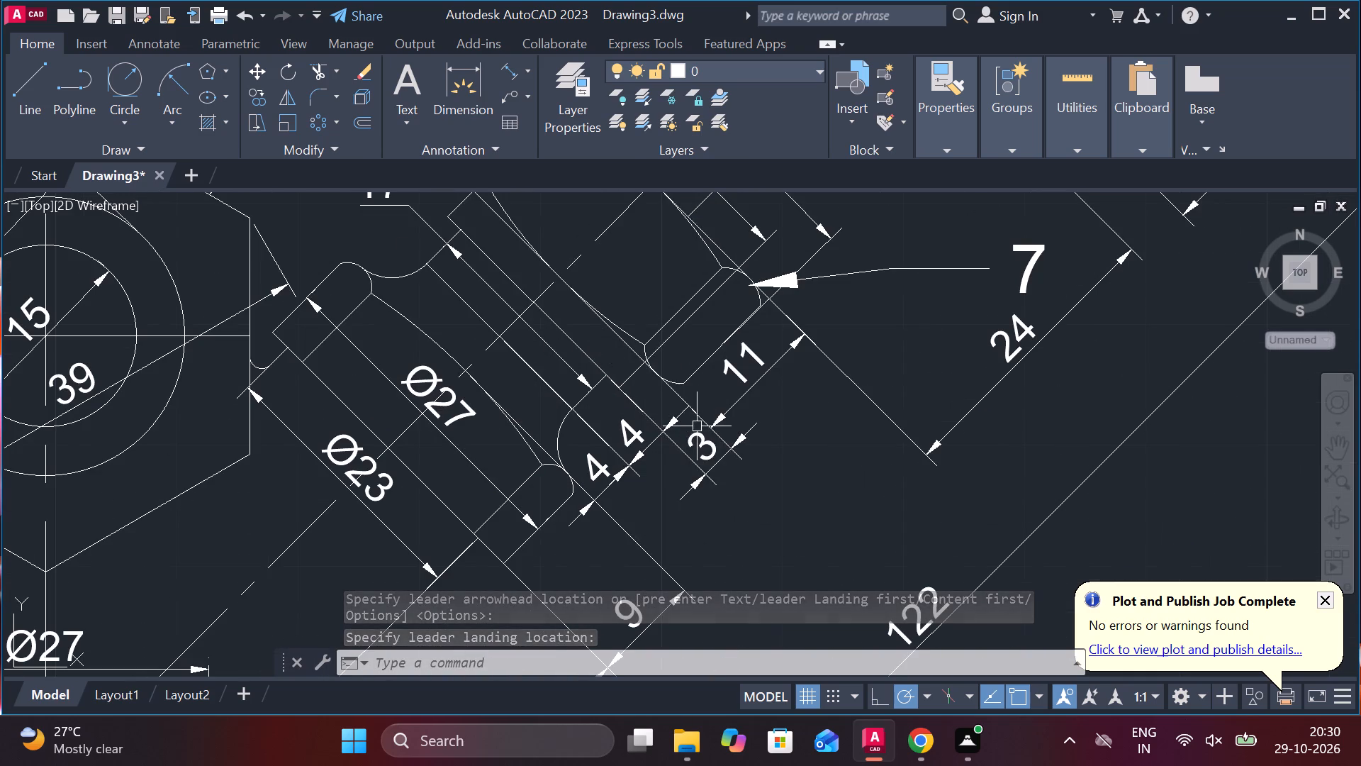
pyautogui.moveTo(800, 392); pyautogui.dragTo(705, 597, button='middle')
pyautogui.scroll(-2, 743, 460)
pyautogui.moveTo(743, 457); pyautogui.dragTo(745, 559, button='middle')
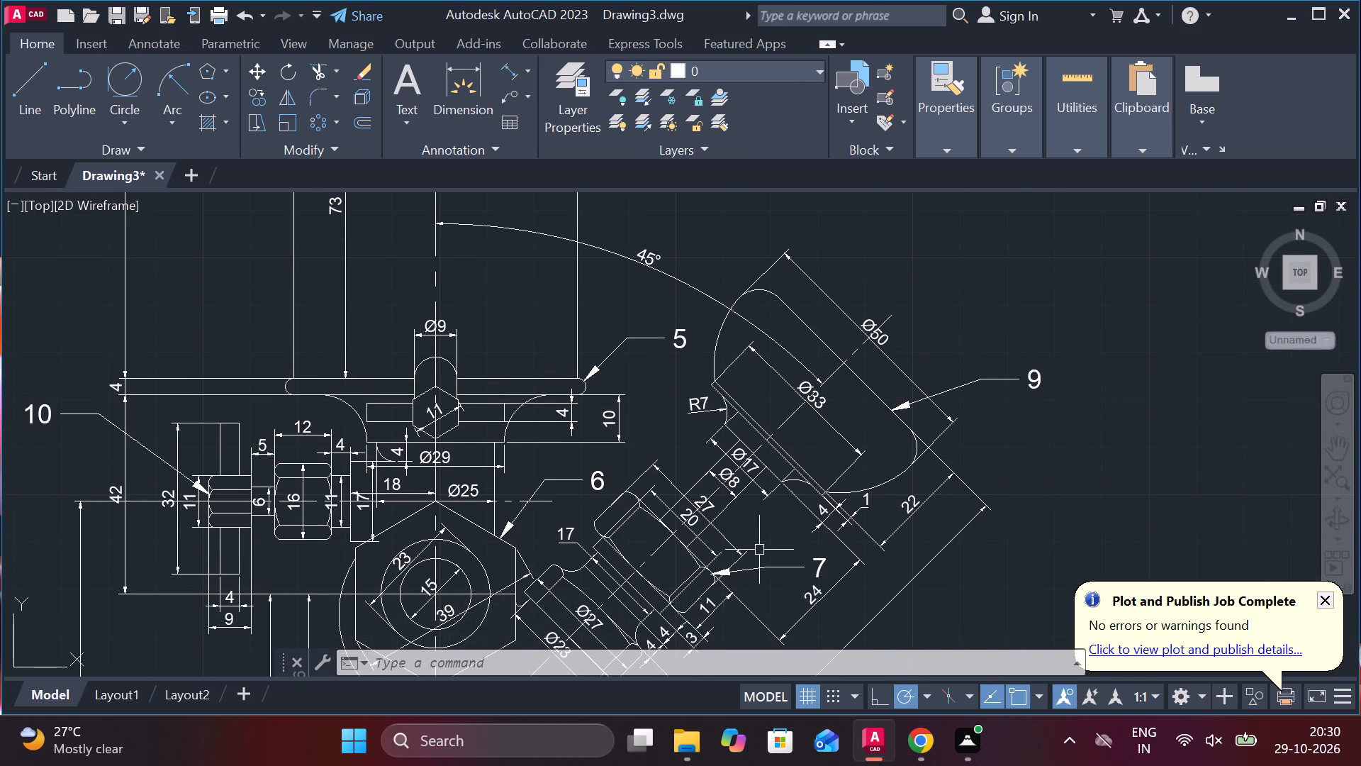
pyautogui.scroll(-2, 904, 484)
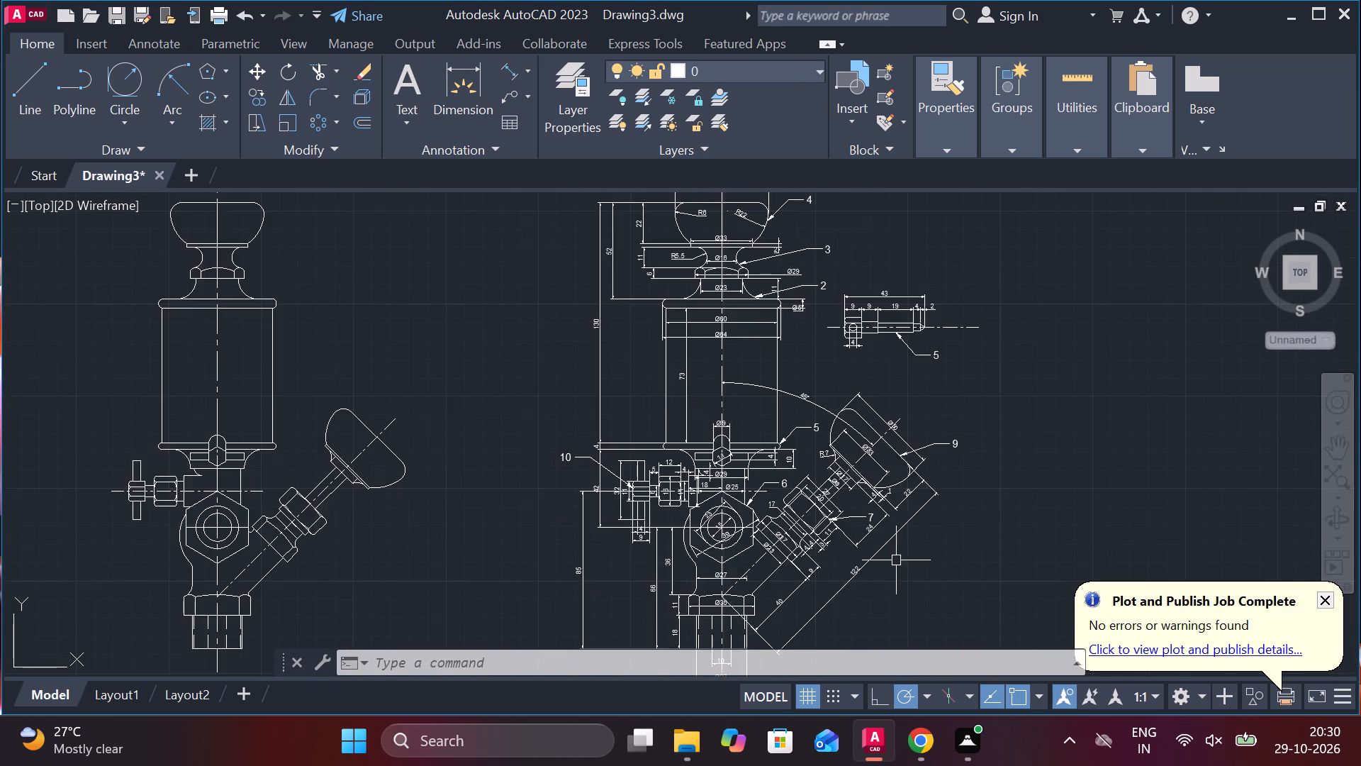
pyautogui.scroll(3, 889, 560)
pyautogui.scroll(2, 812, 400)
pyautogui.click(789, 366)
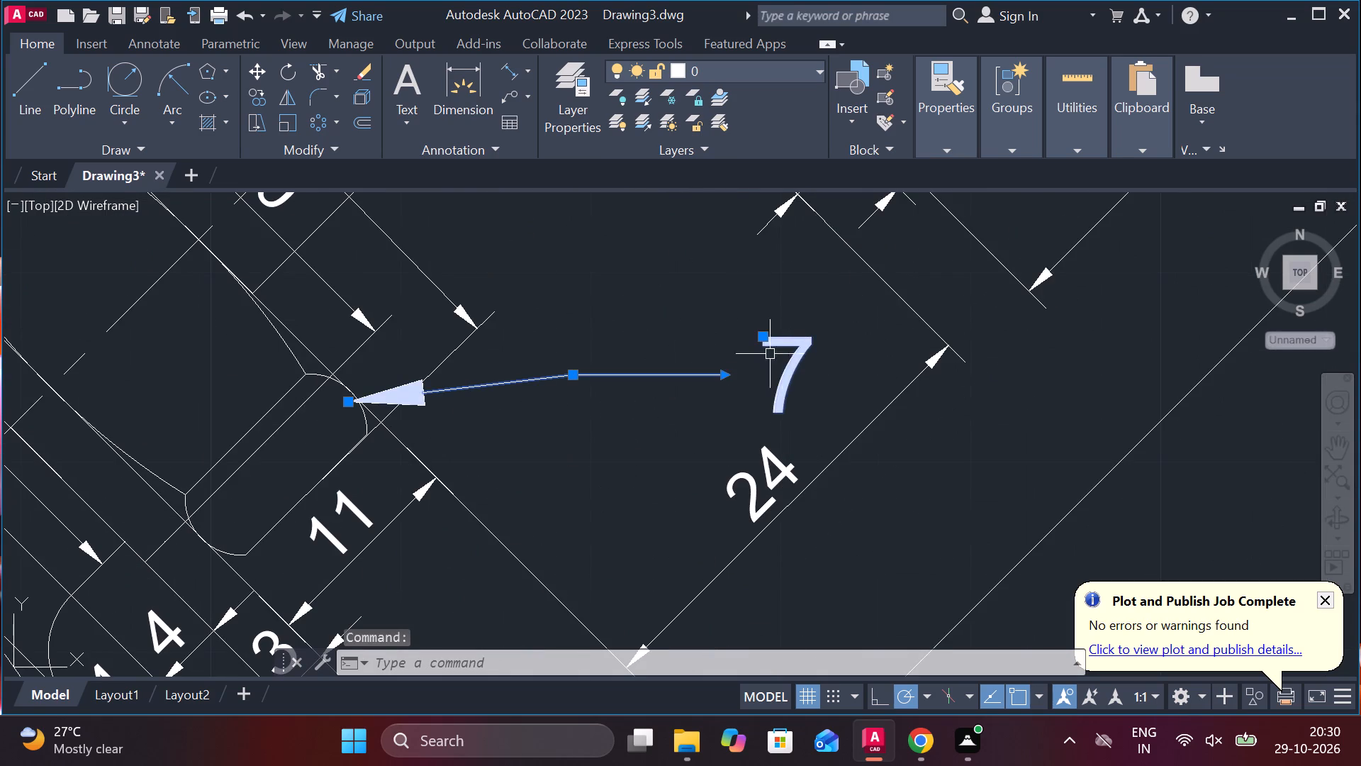
pyautogui.click(726, 375)
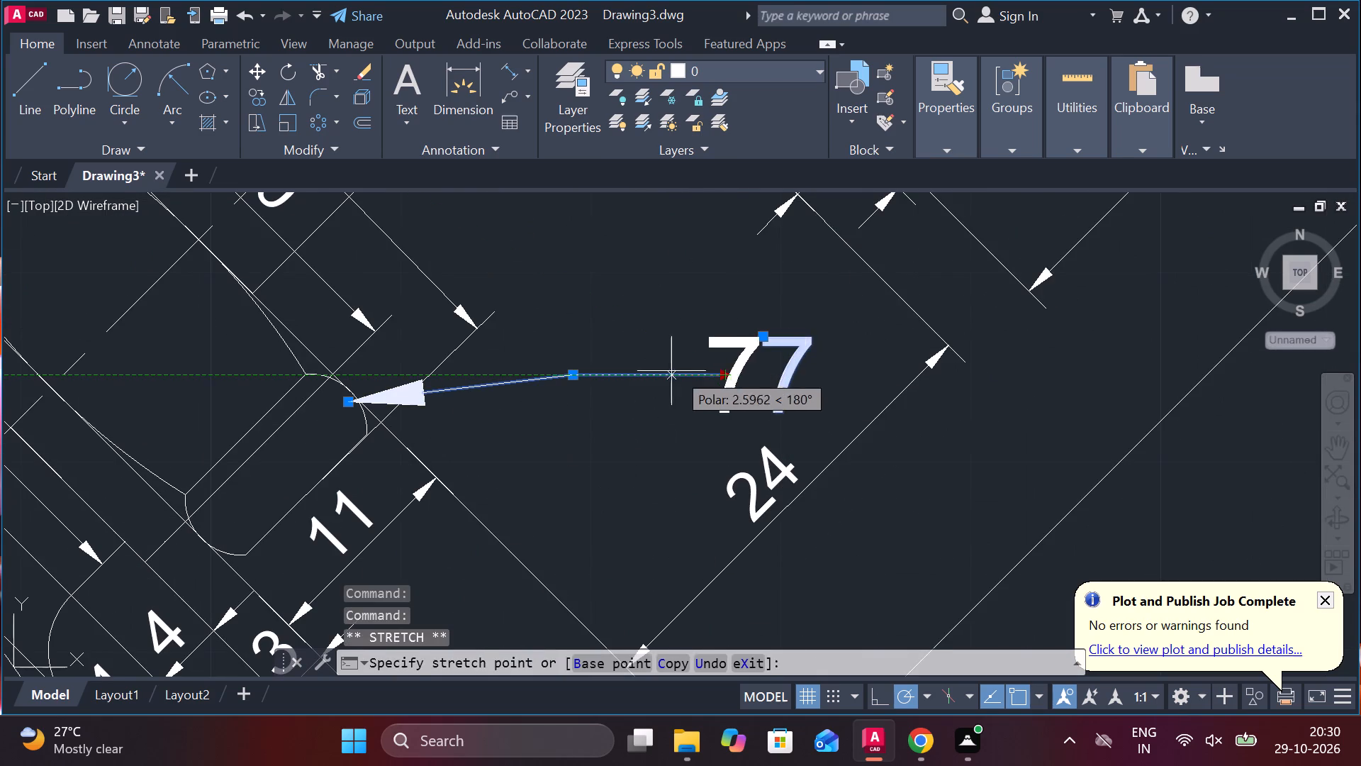
pyautogui.click(647, 368)
pyautogui.press('Escape')
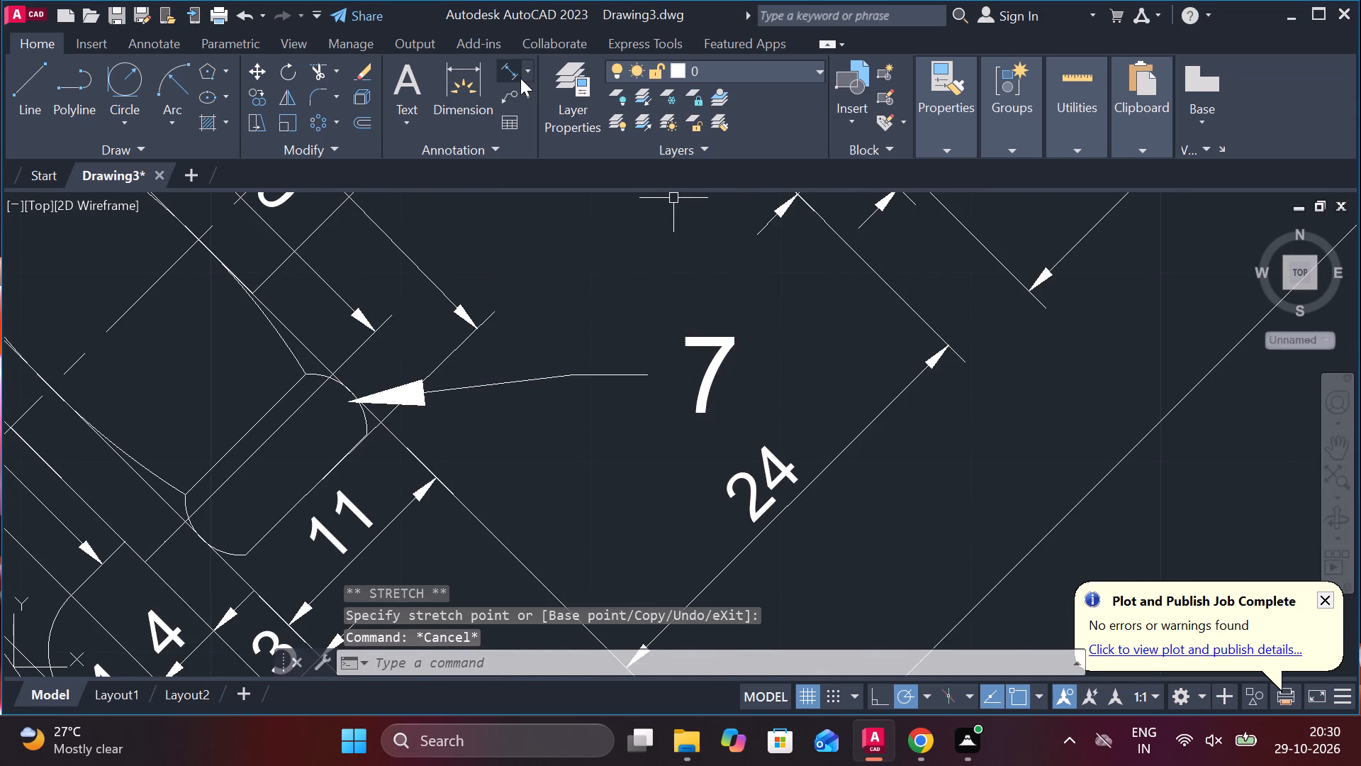
# Add a multileader labelled 8 pointing to the inclined handle's thin shaft between the large nut and the knob.
pyautogui.click(522, 72)
pyautogui.click(522, 71)
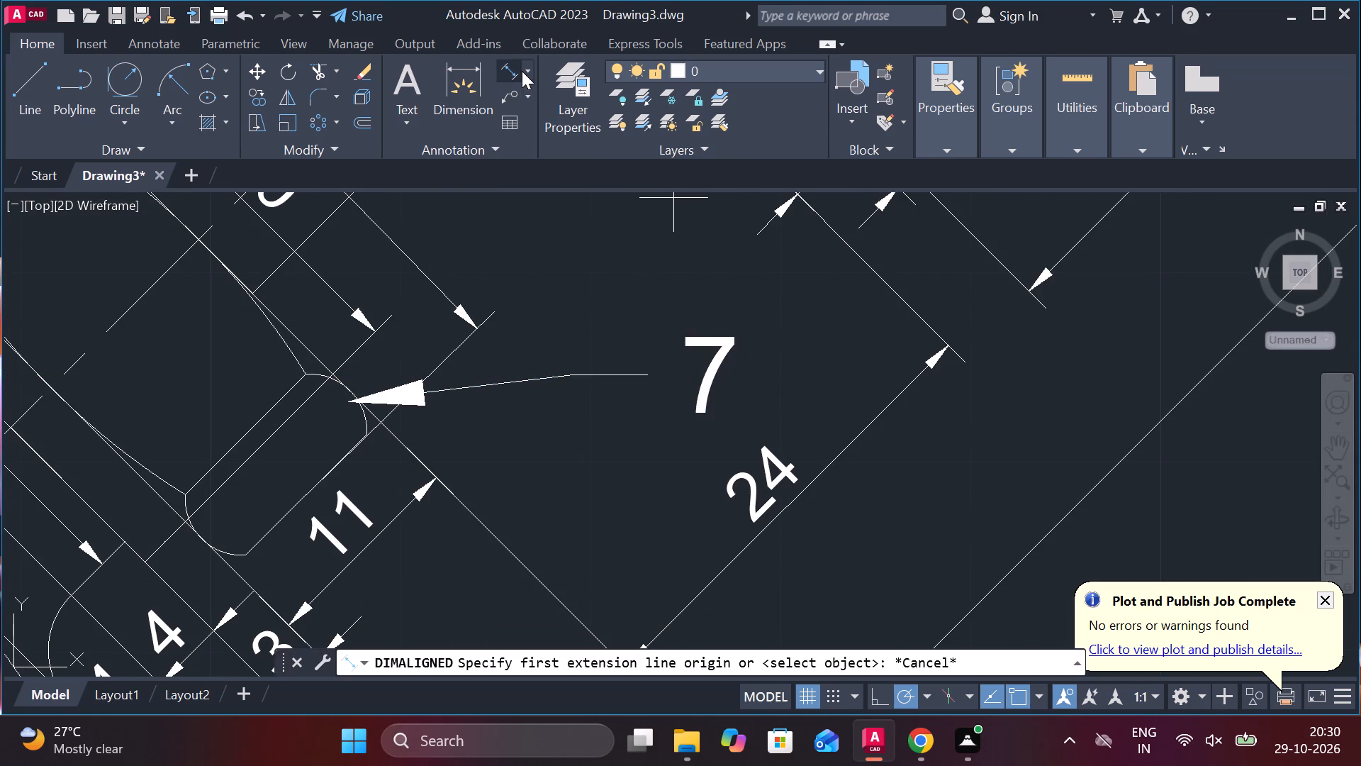
pyautogui.click(508, 95)
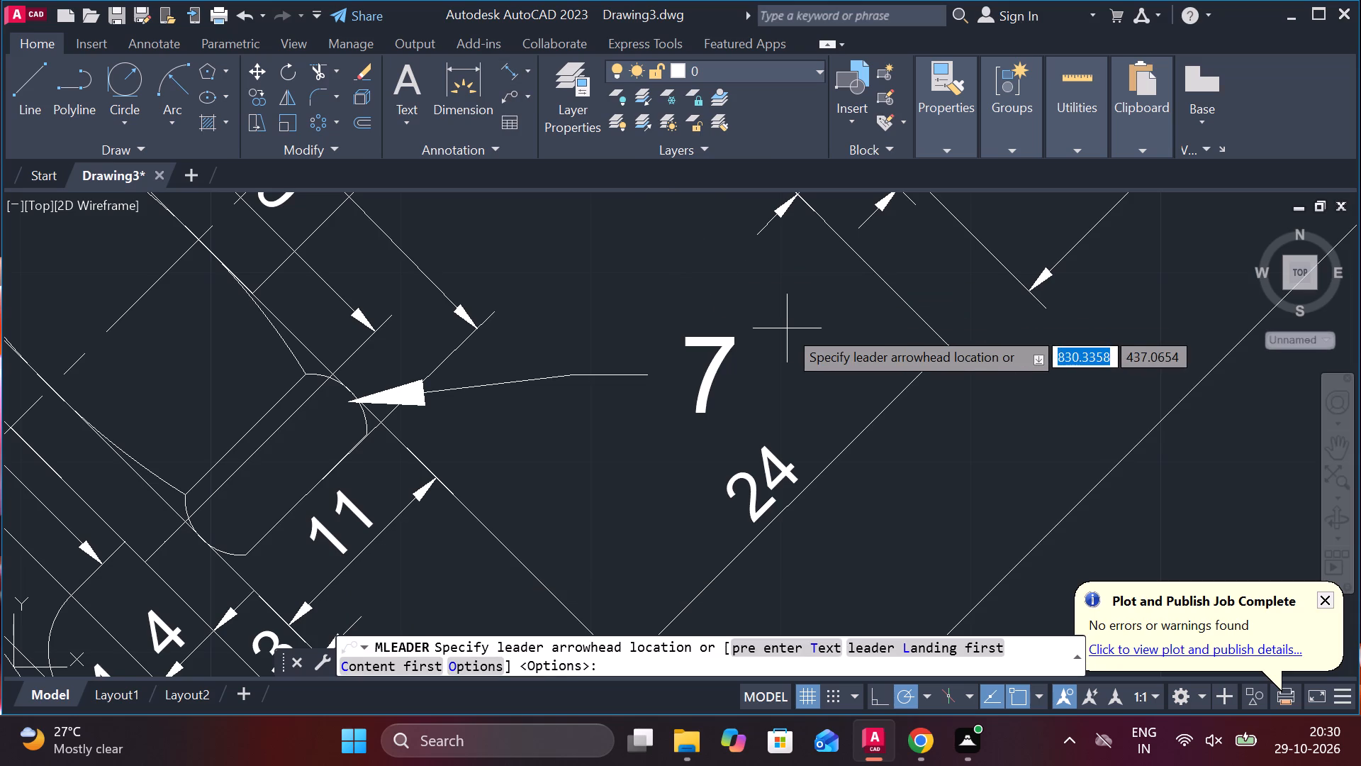
pyautogui.moveTo(902, 334); pyautogui.dragTo(875, 396, button='middle')
pyautogui.scroll(-1, 749, 360)
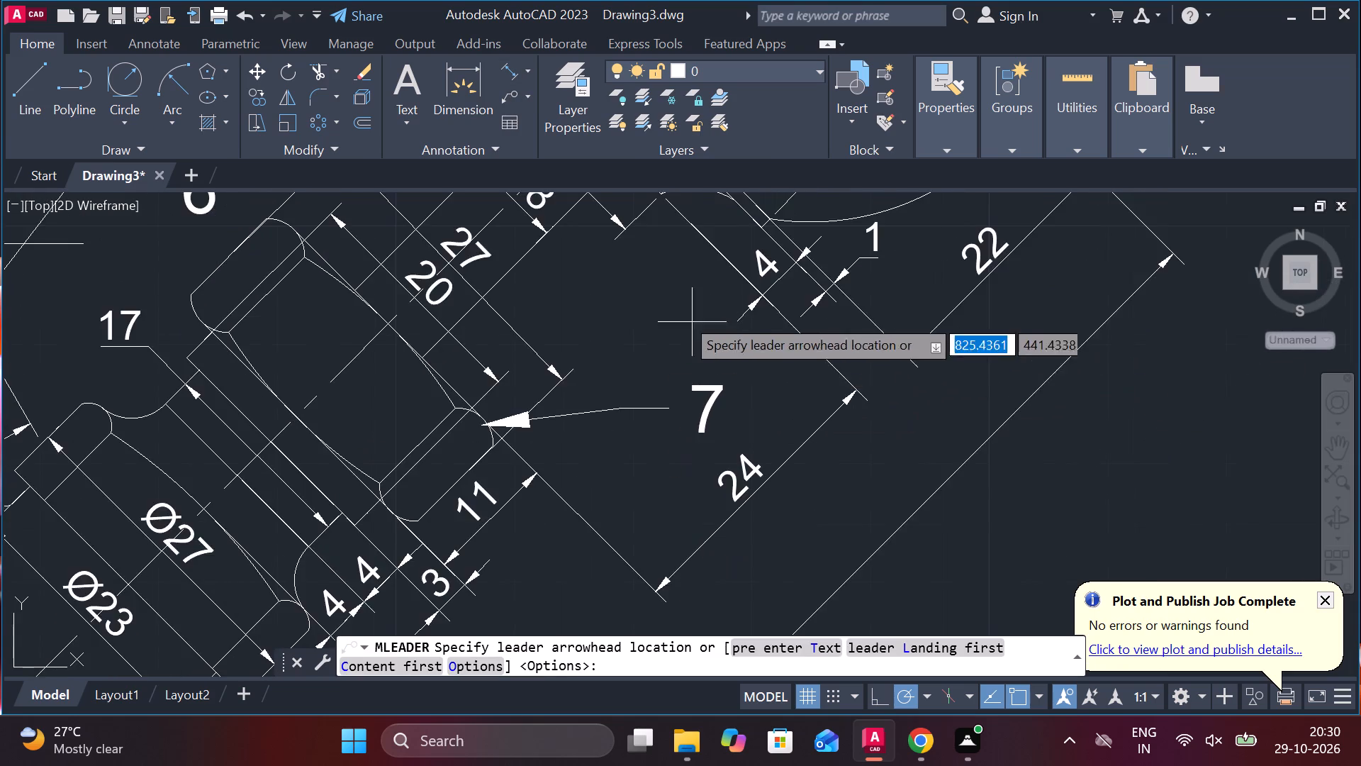
pyautogui.moveTo(671, 302); pyautogui.dragTo(746, 514, button='middle')
pyautogui.click(526, 387)
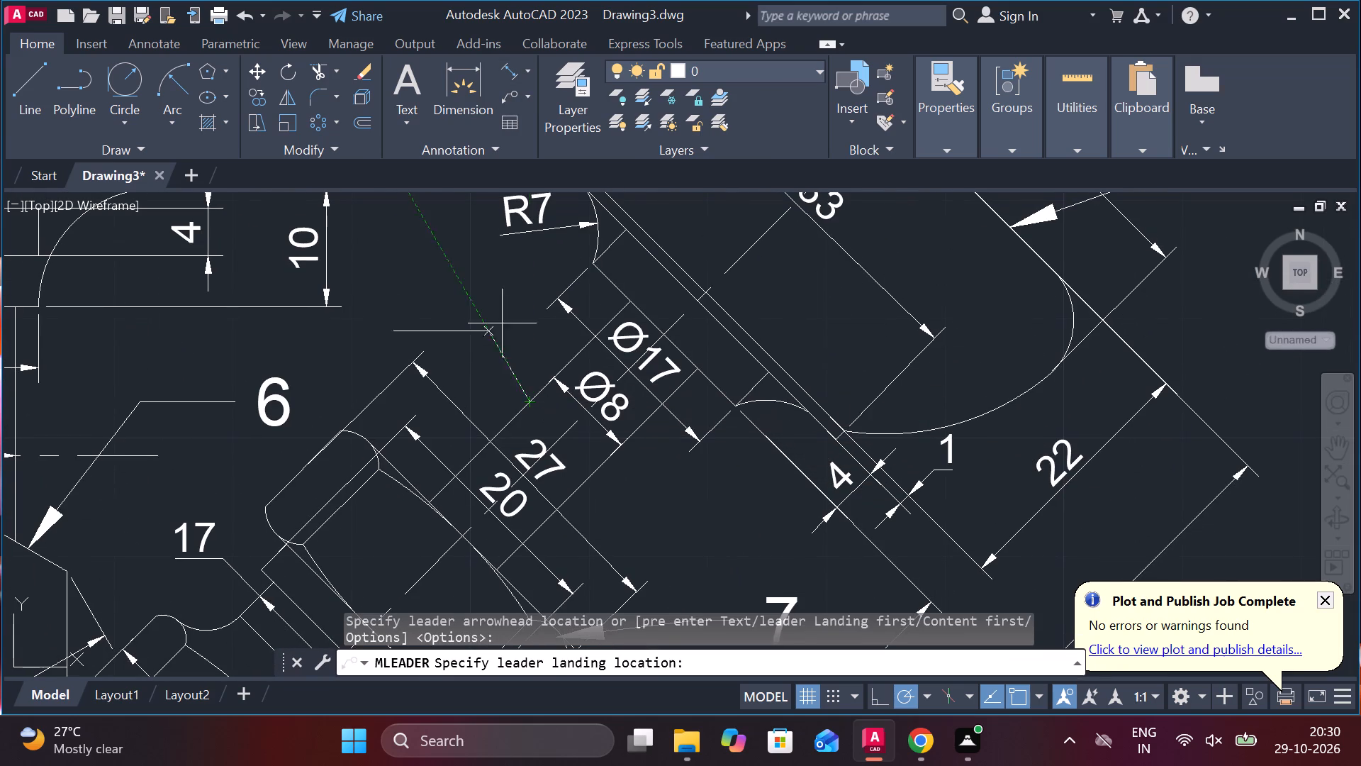
pyautogui.click(513, 290)
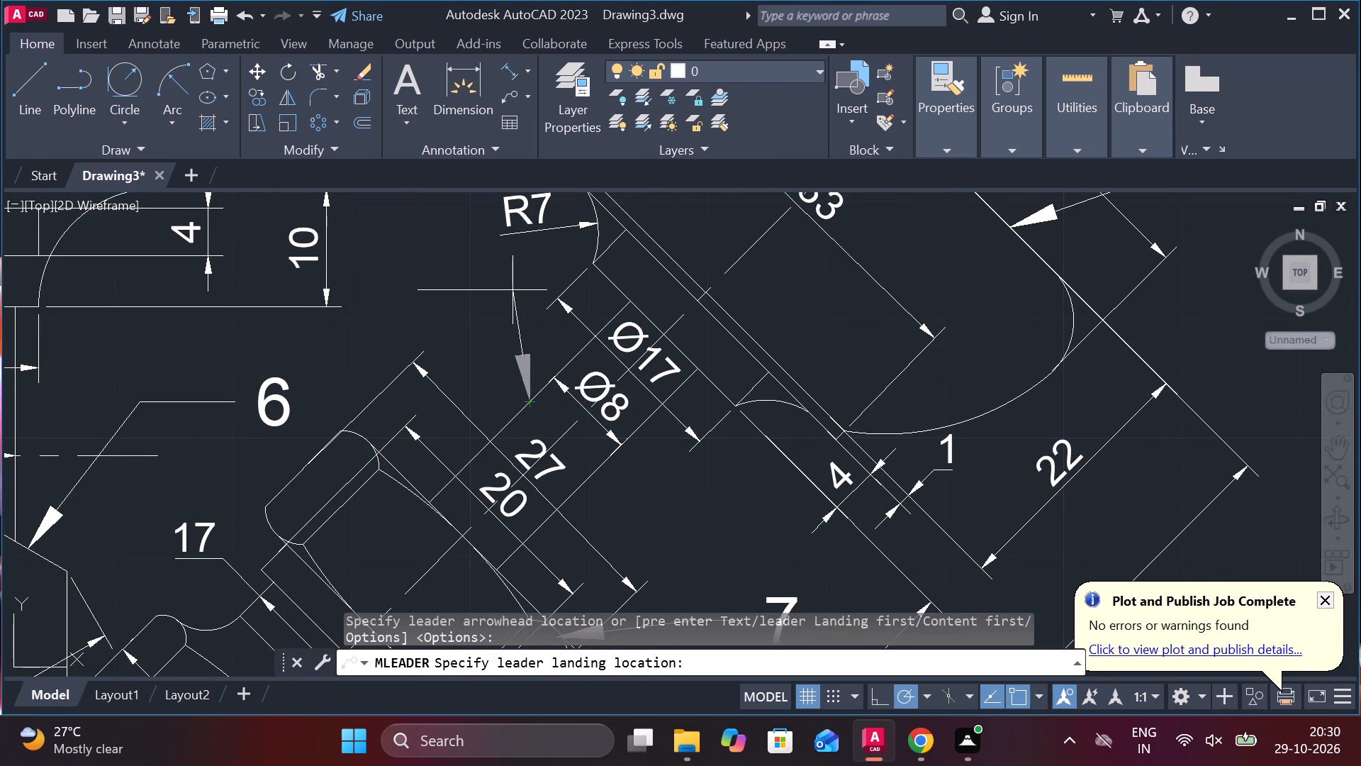
pyautogui.press('8')
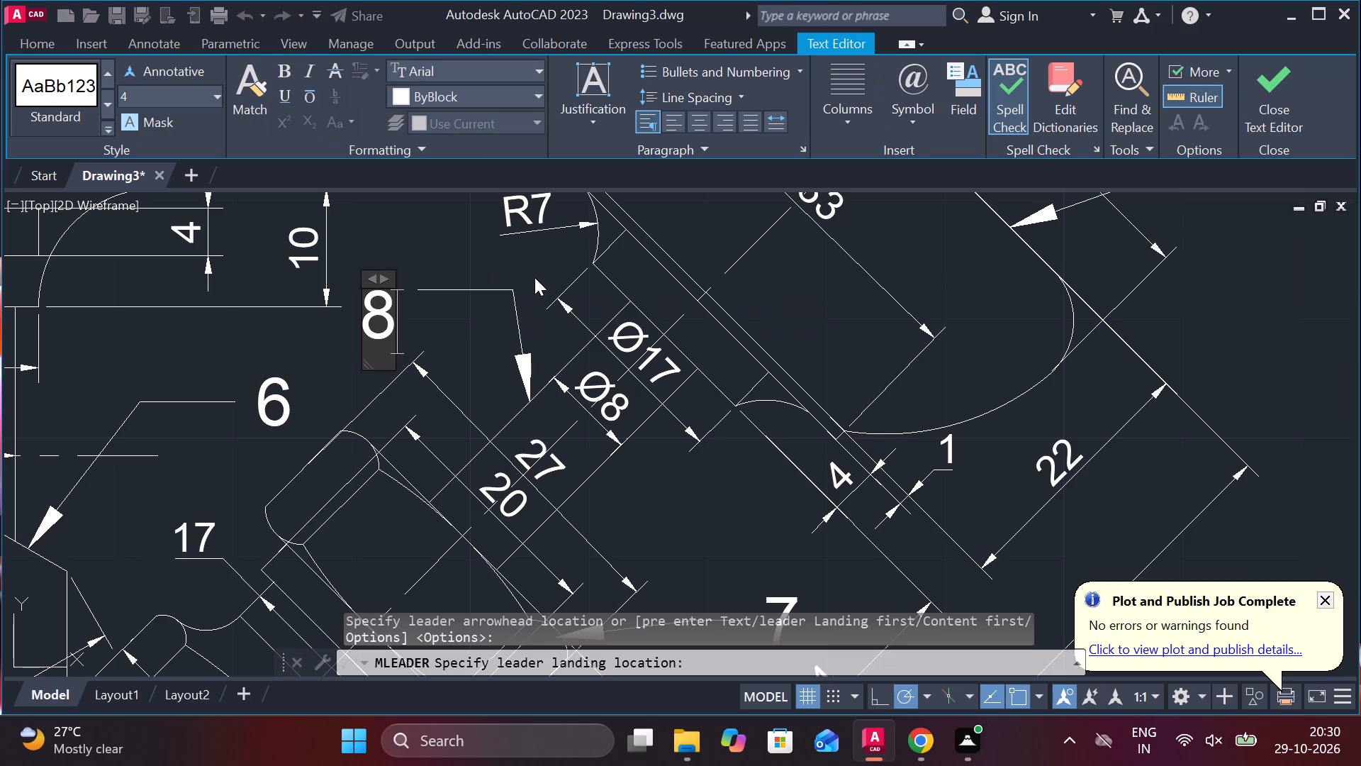
pyautogui.click(1282, 79)
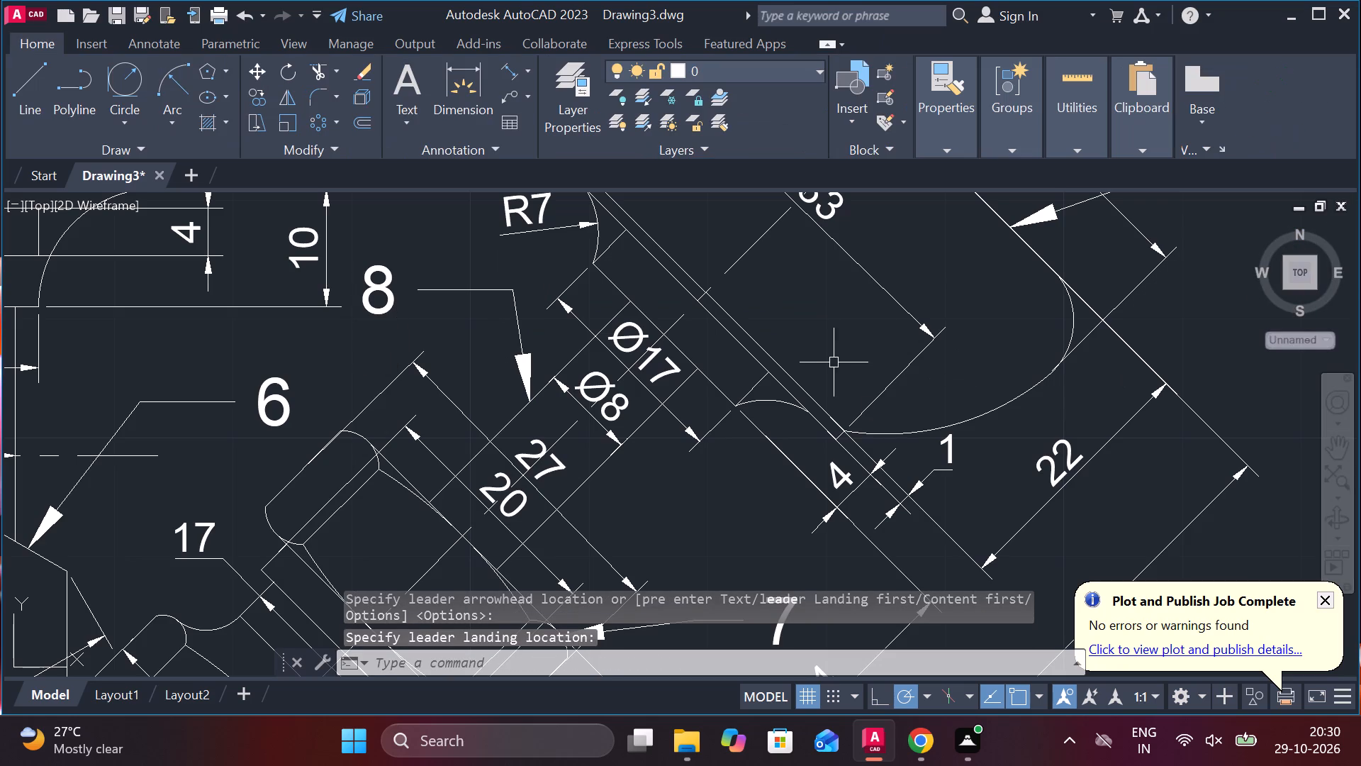
# Check the part numbers and dimensions across the dimensioned lubricator, from the inclined handle down to the threaded base.
pyautogui.moveTo(899, 344); pyautogui.dragTo(604, 514, button='middle')
pyautogui.scroll(-2, 691, 450)
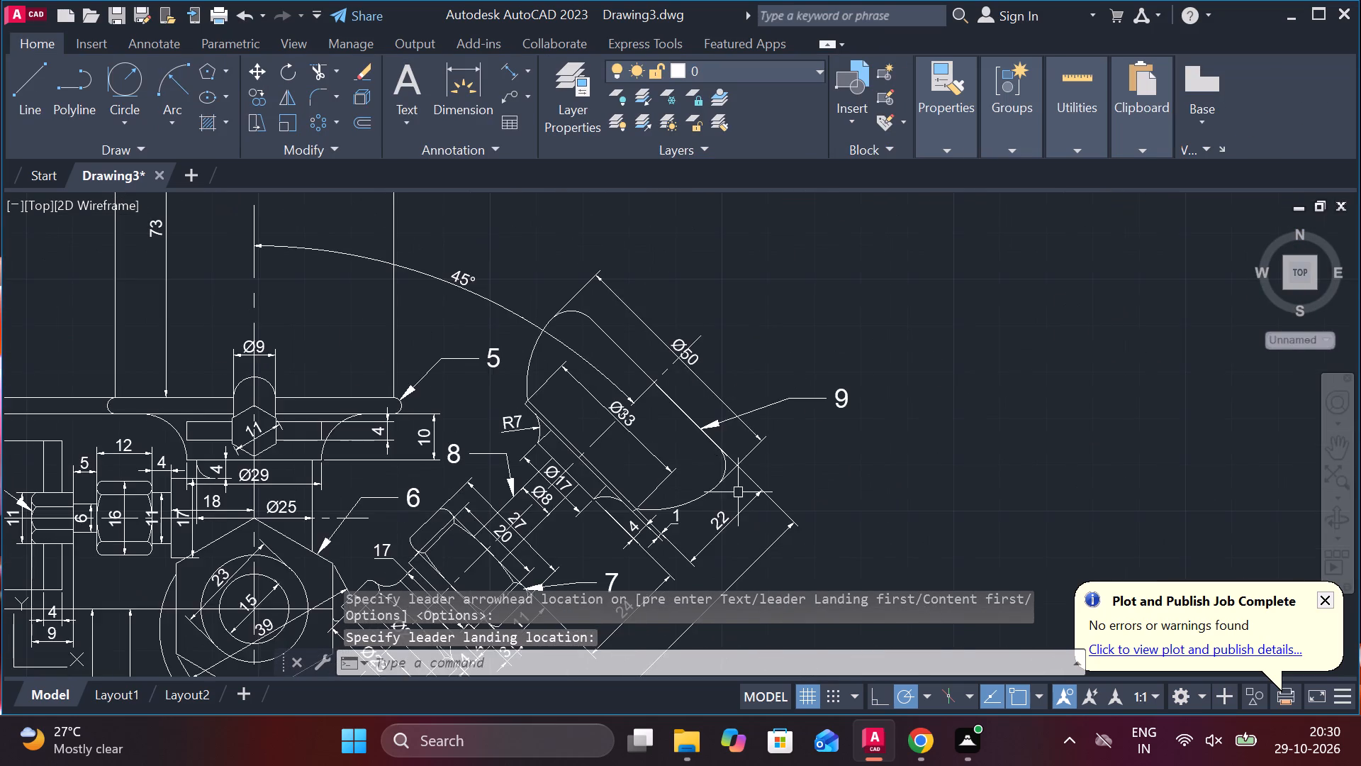
pyautogui.moveTo(736, 492); pyautogui.dragTo(863, 262, button='middle')
pyautogui.moveTo(710, 417); pyautogui.dragTo(1047, 338, button='middle')
pyautogui.scroll(-1, 1043, 357)
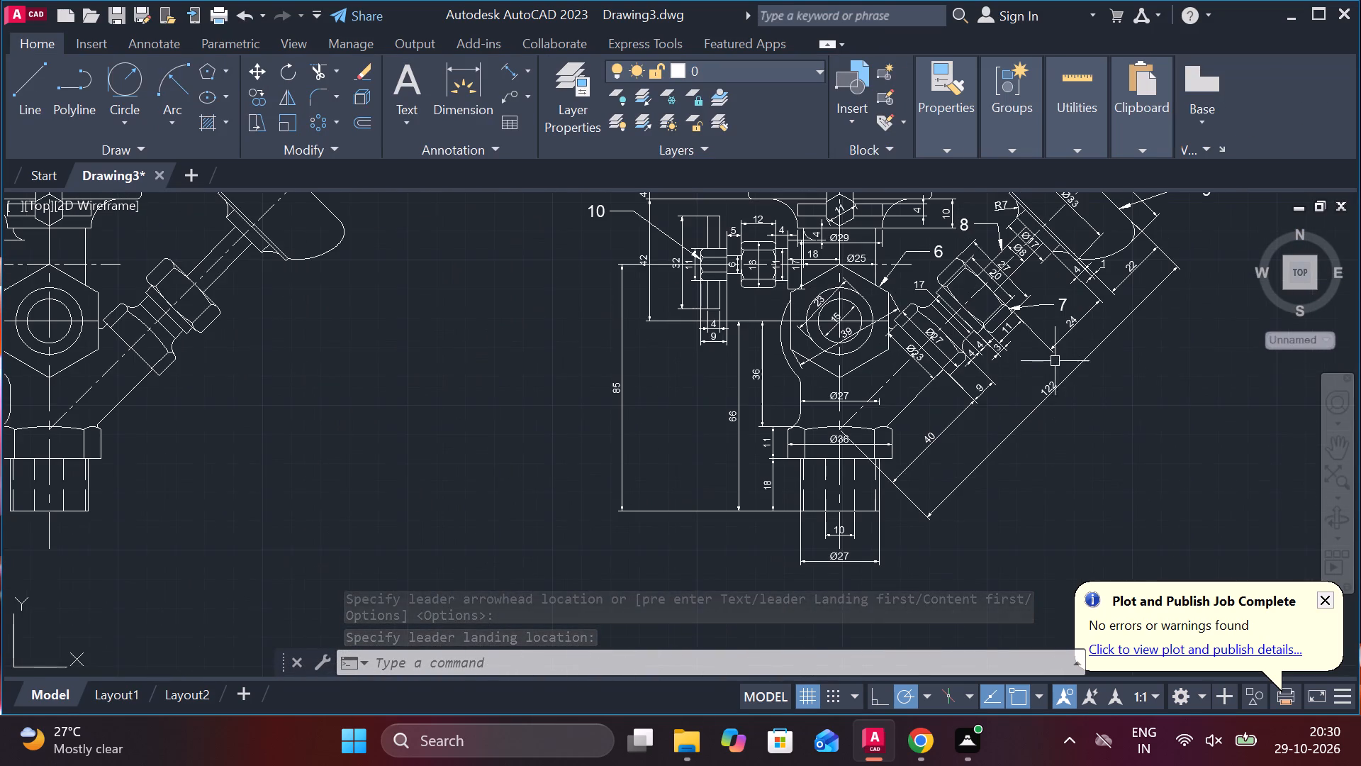
pyautogui.moveTo(1100, 374); pyautogui.dragTo(992, 382, button='middle')
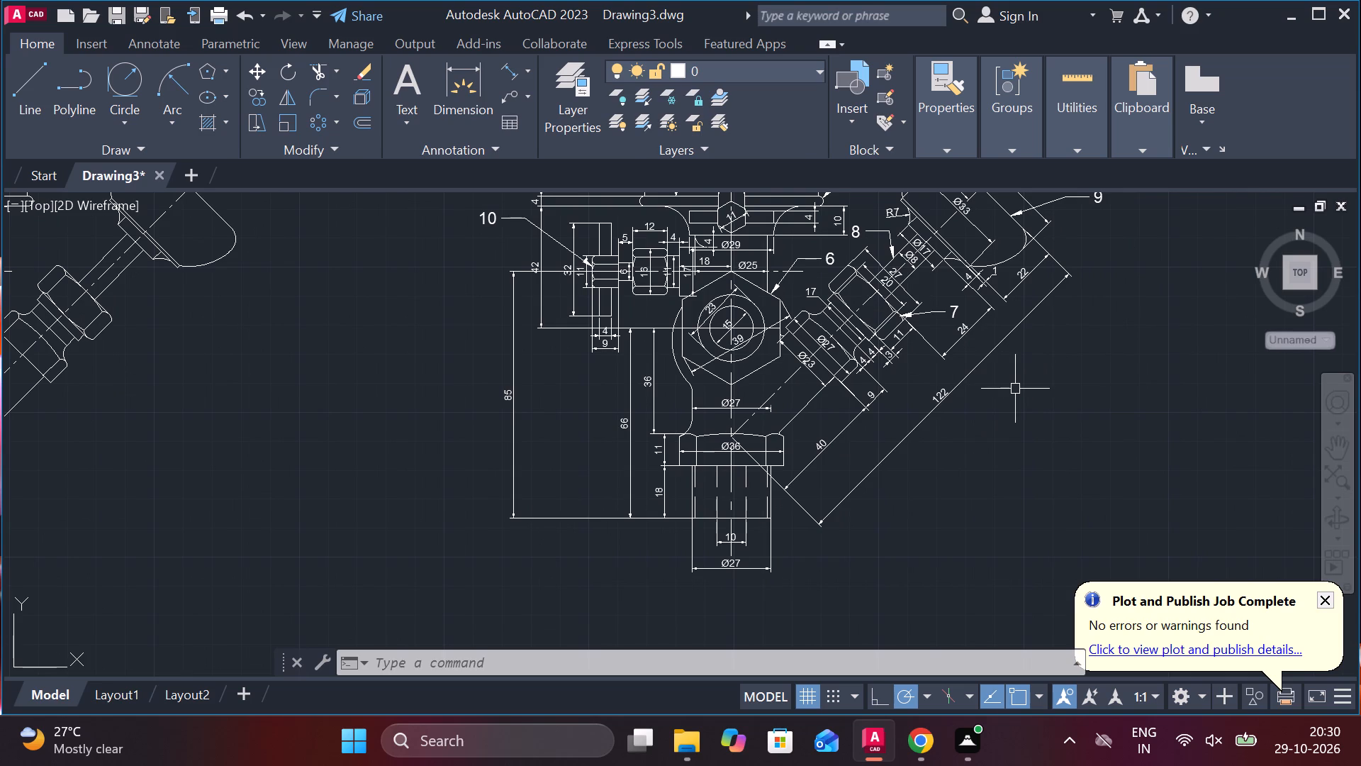
pyautogui.scroll(-2, 1014, 389)
pyautogui.moveTo(736, 332); pyautogui.dragTo(765, 355, button='middle')
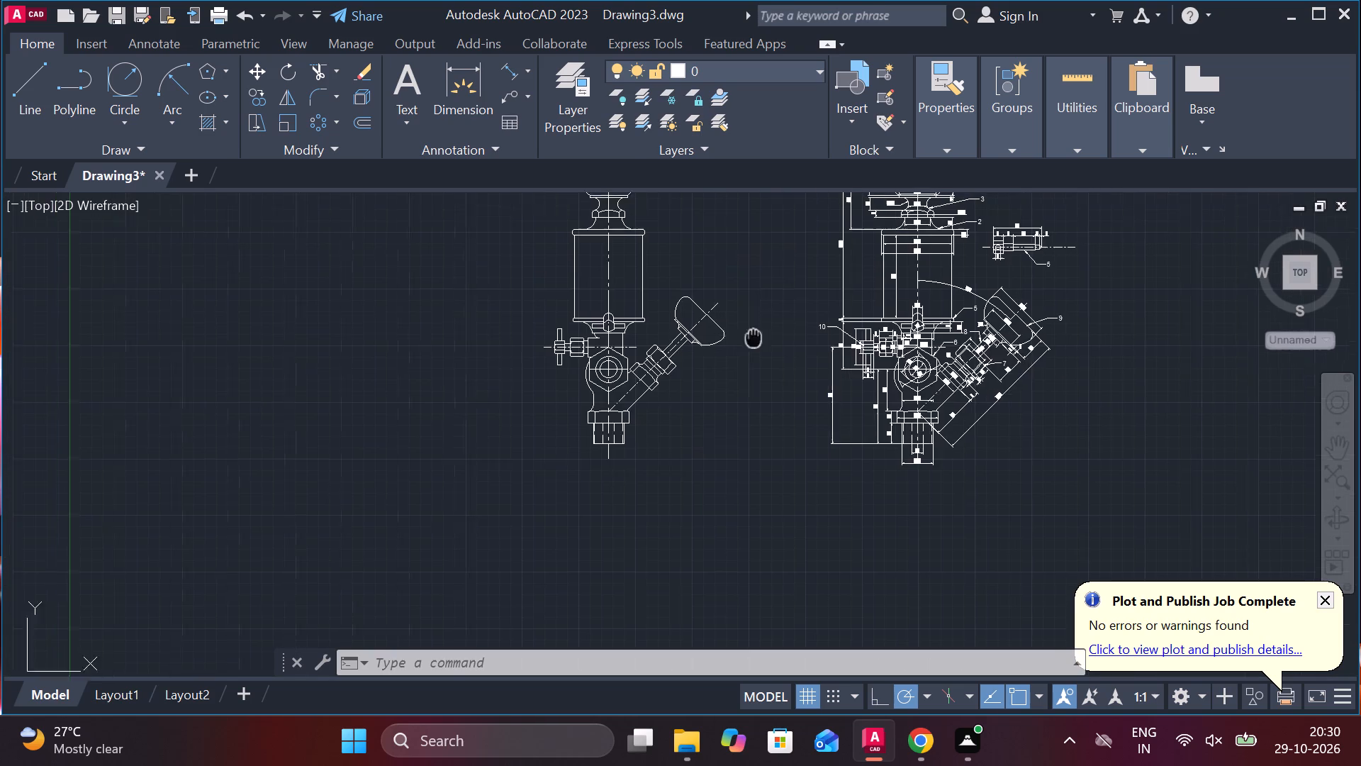
pyautogui.moveTo(765, 355); pyautogui.dragTo(765, 392, button='middle')
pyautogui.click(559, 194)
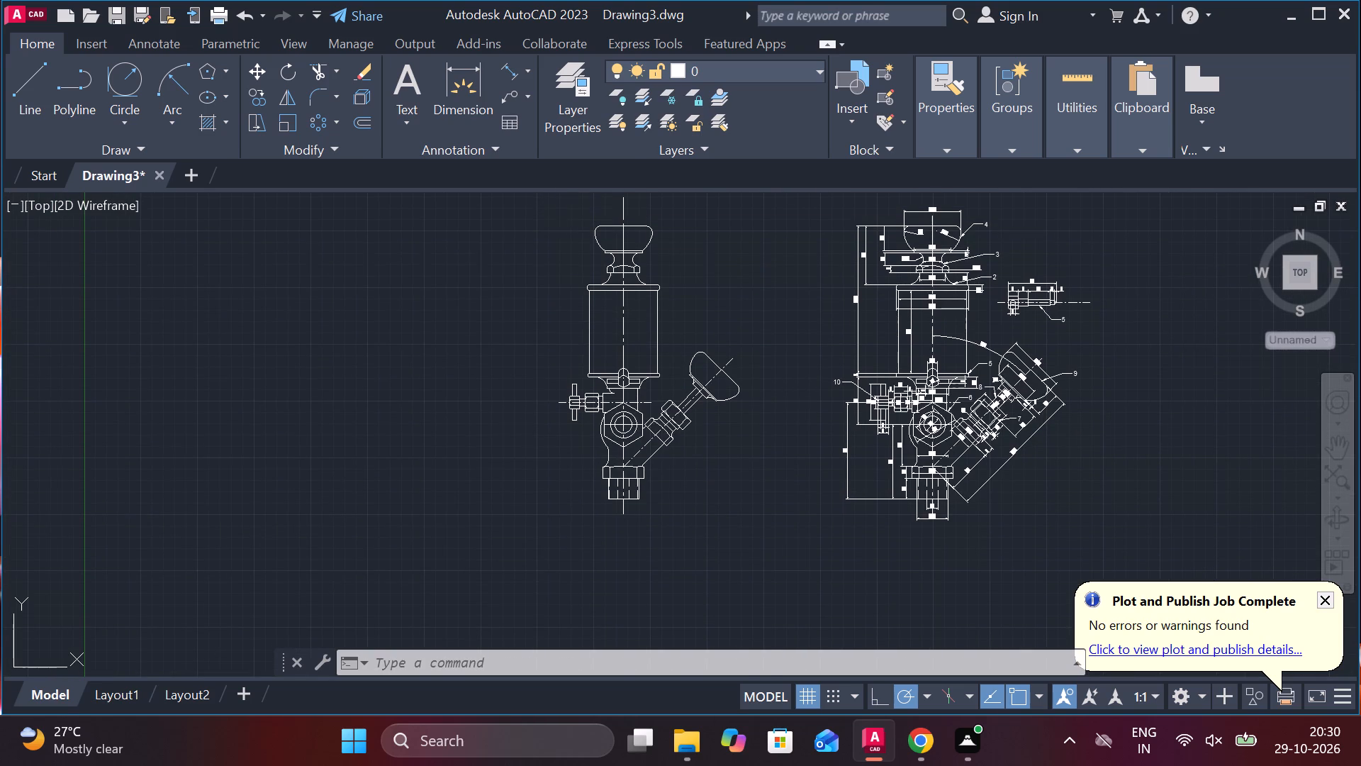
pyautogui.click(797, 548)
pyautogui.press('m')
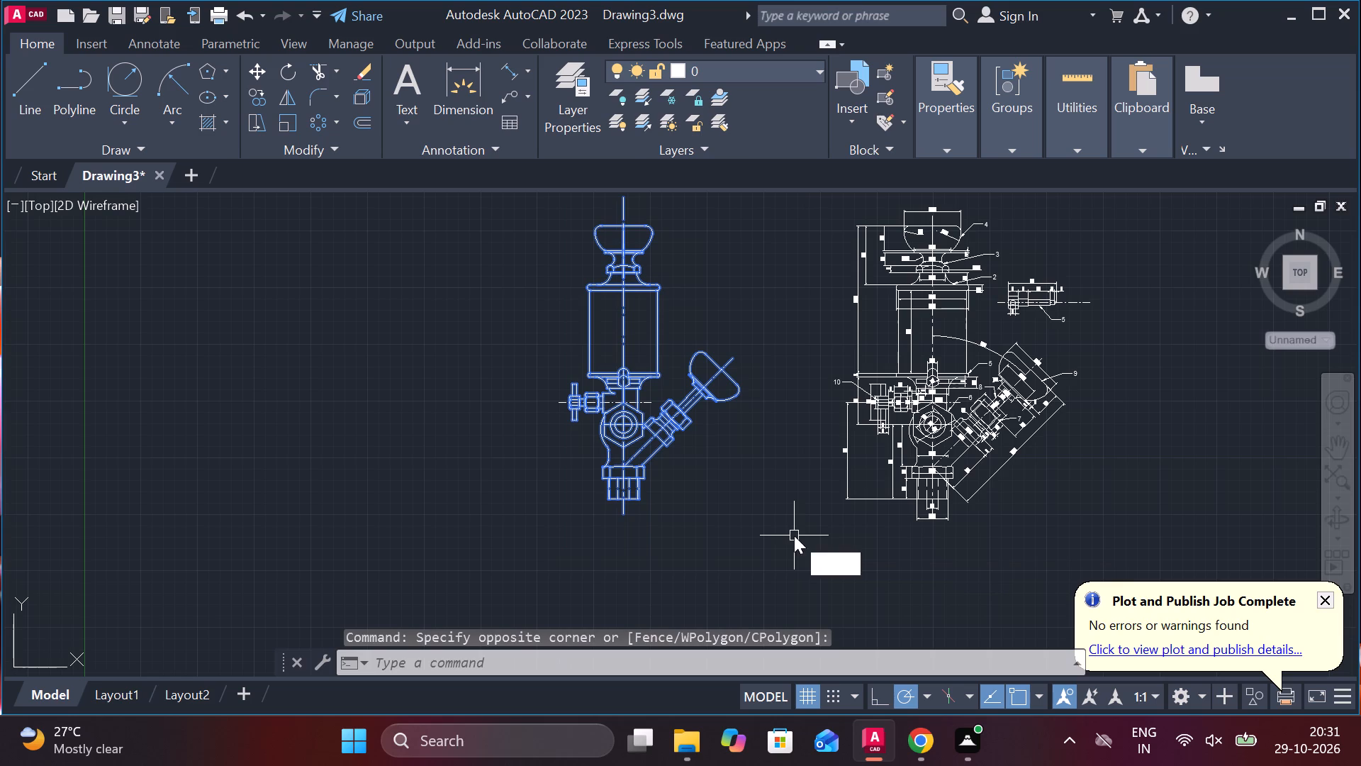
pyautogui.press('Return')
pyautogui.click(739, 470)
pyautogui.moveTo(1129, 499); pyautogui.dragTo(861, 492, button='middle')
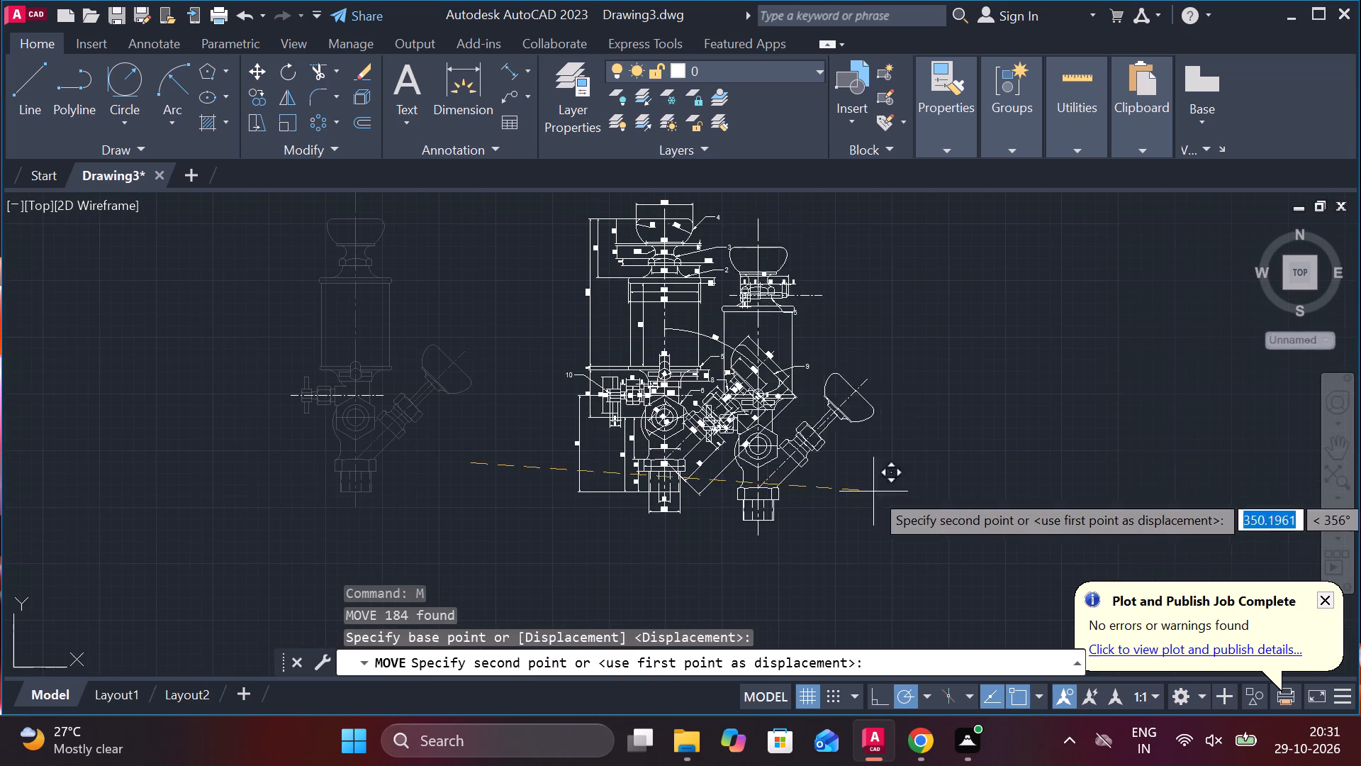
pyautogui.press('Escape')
# Move the whole plain lubricator view horizontally by about 481 units, to the right of the dimensioned view.
pyautogui.scroll(-1, 500, 485)
pyautogui.click(494, 496)
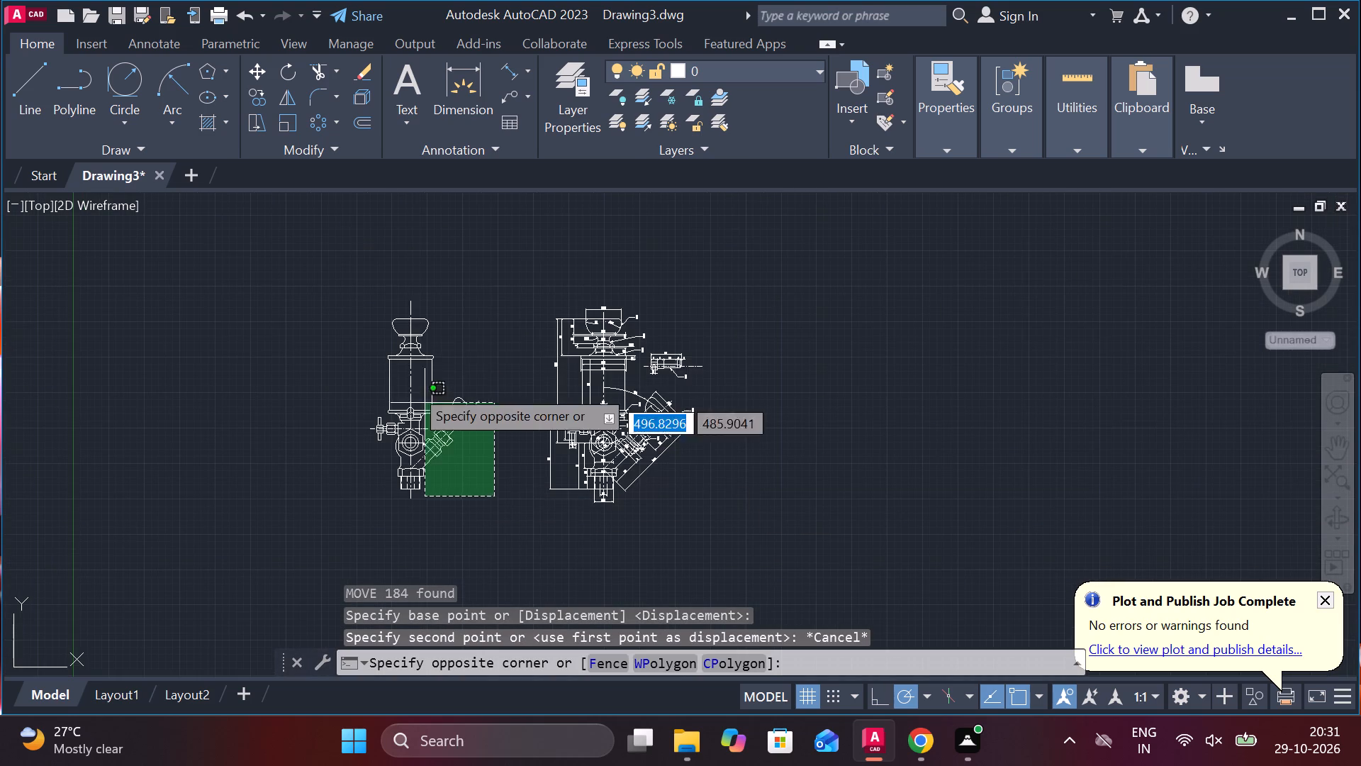
pyautogui.click(304, 276)
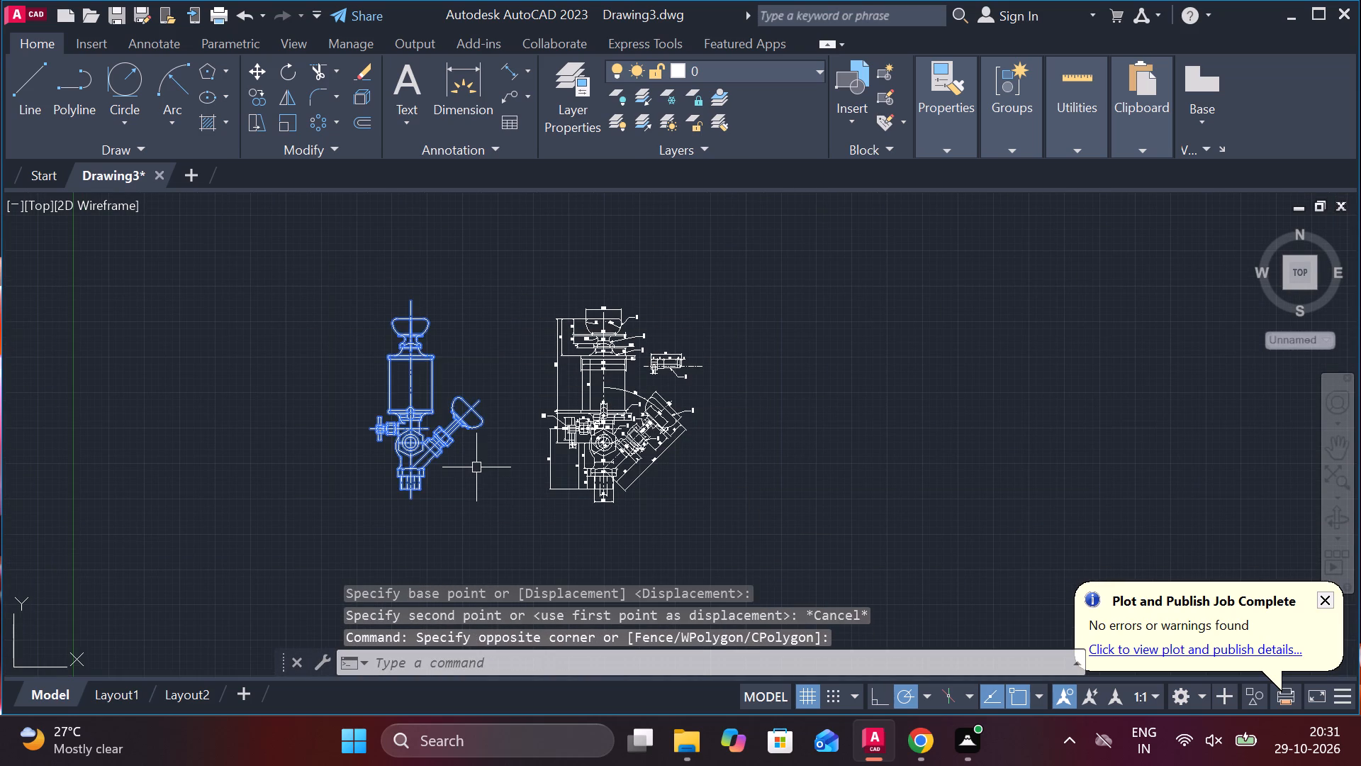
pyautogui.press('m')
pyautogui.press('Return')
pyautogui.click(462, 468)
pyautogui.scroll(1, 855, 476)
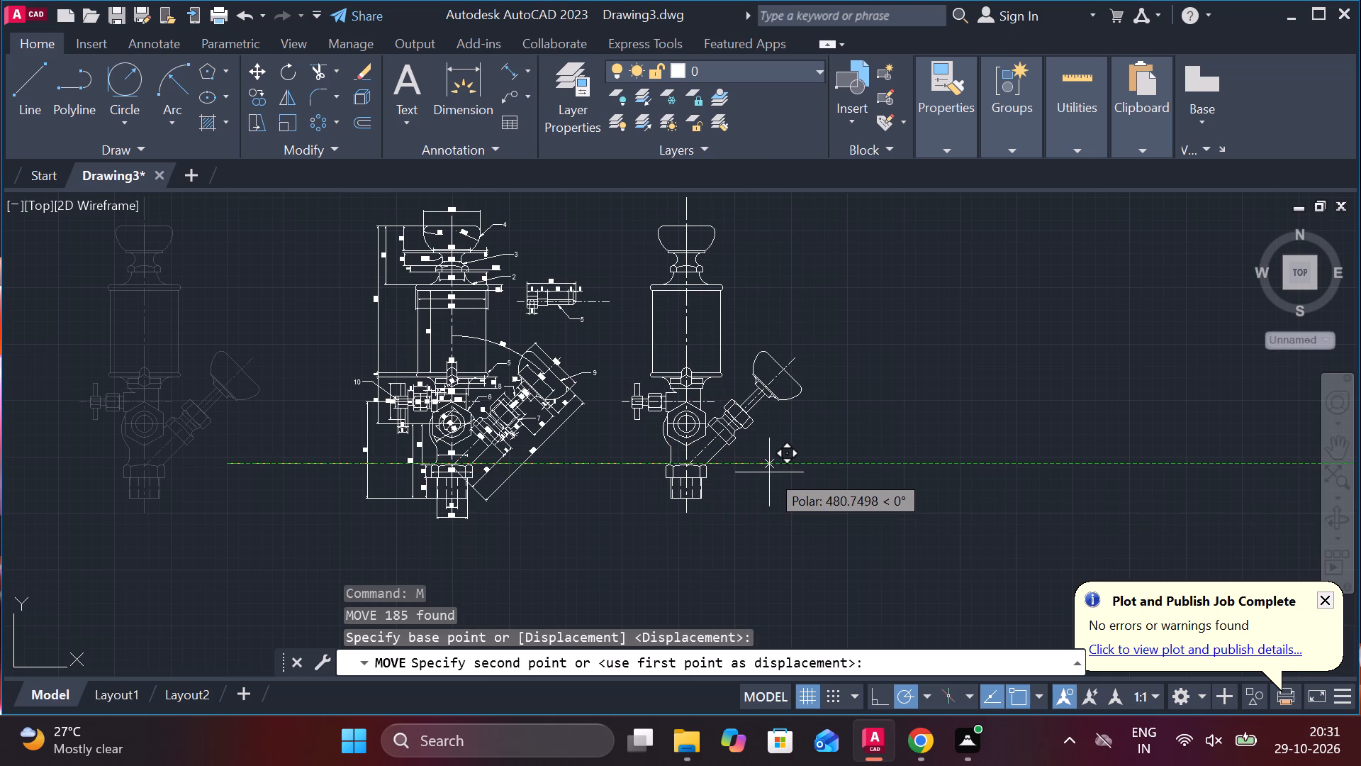
pyautogui.click(769, 472)
# Draw a rectangular frame about 431 by 336 units around the dimensioned and plain lubricator views.
pyautogui.scroll(-1, 840, 467)
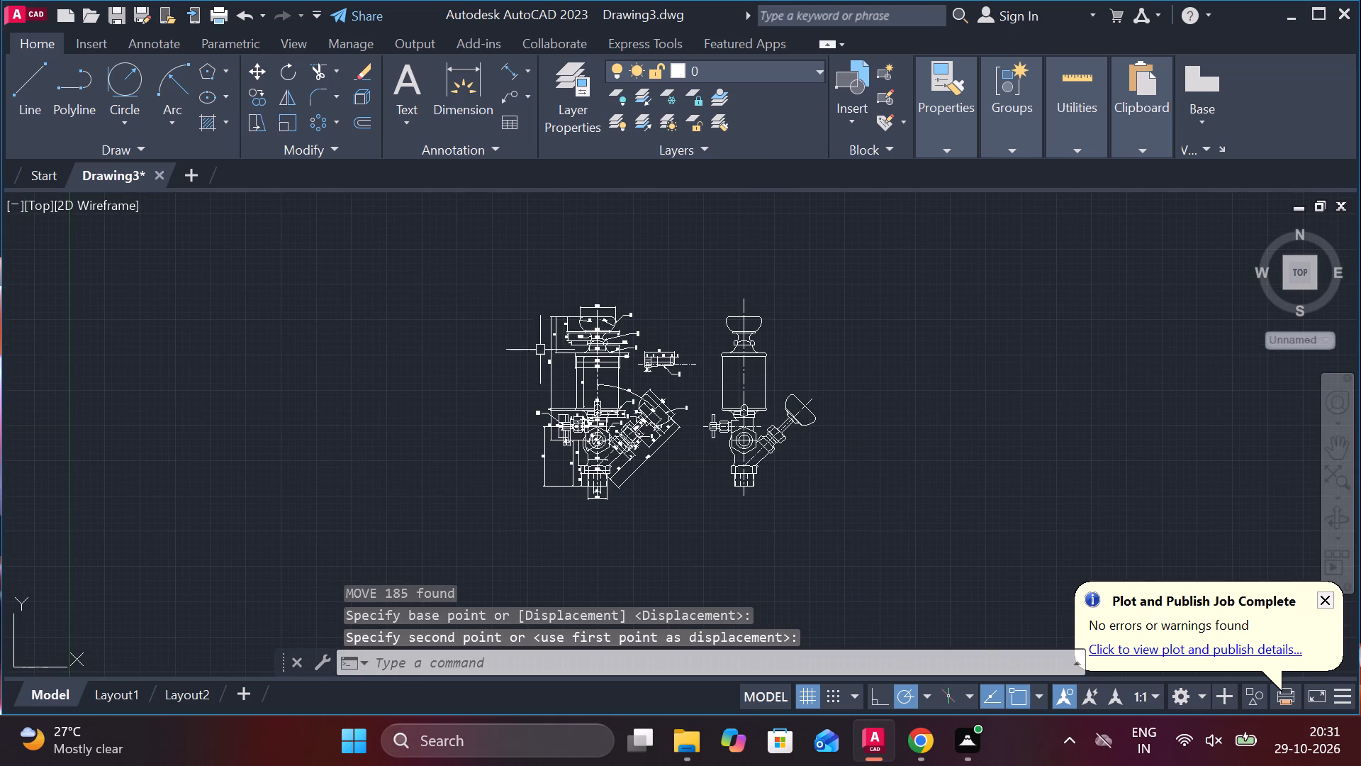
pyautogui.click(223, 70)
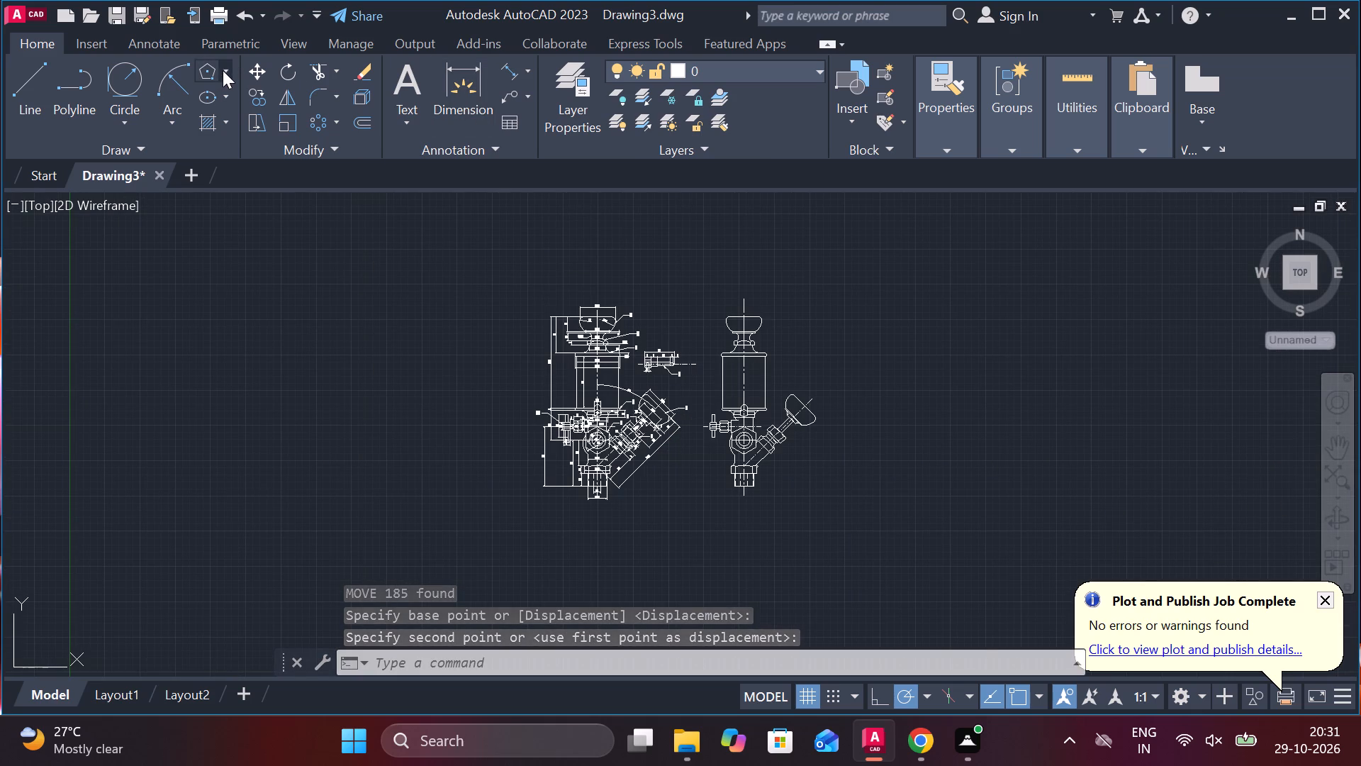
pyautogui.click(244, 107)
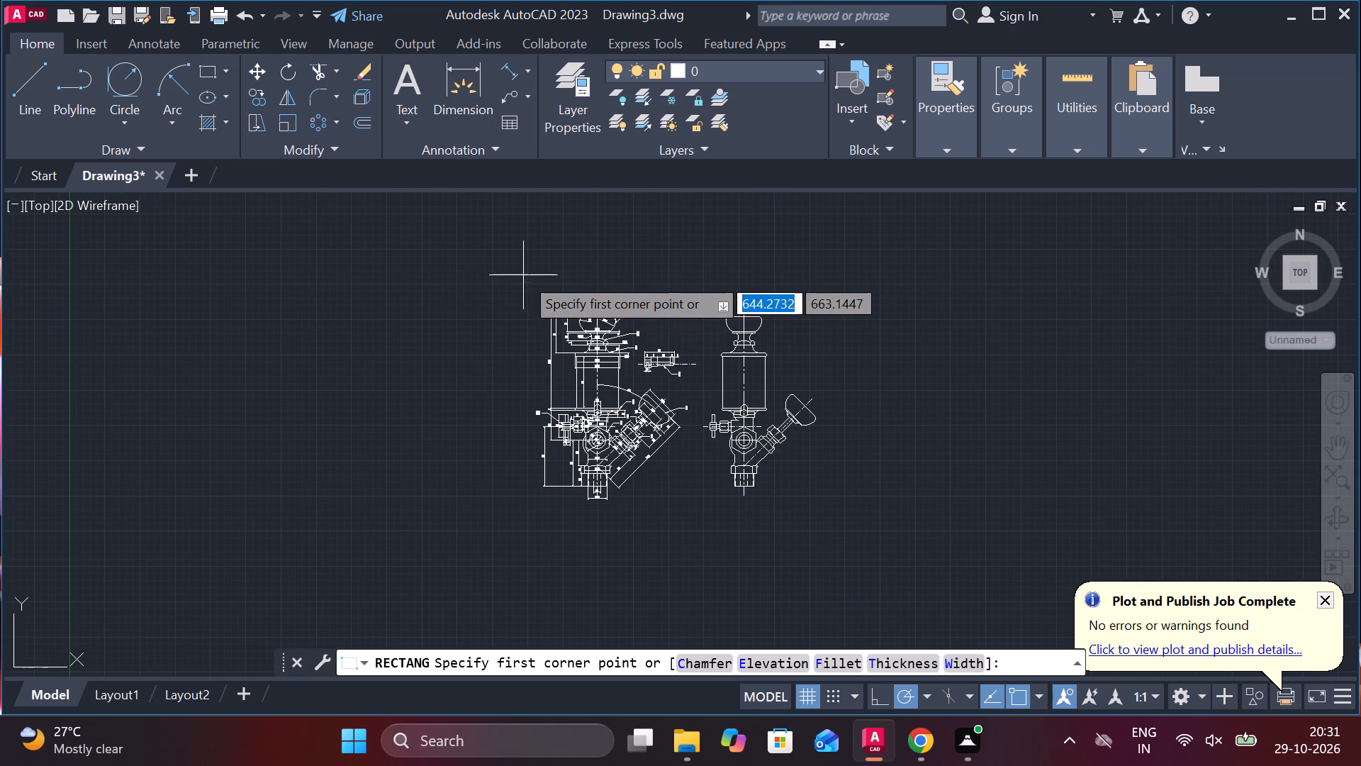
pyautogui.click(522, 274)
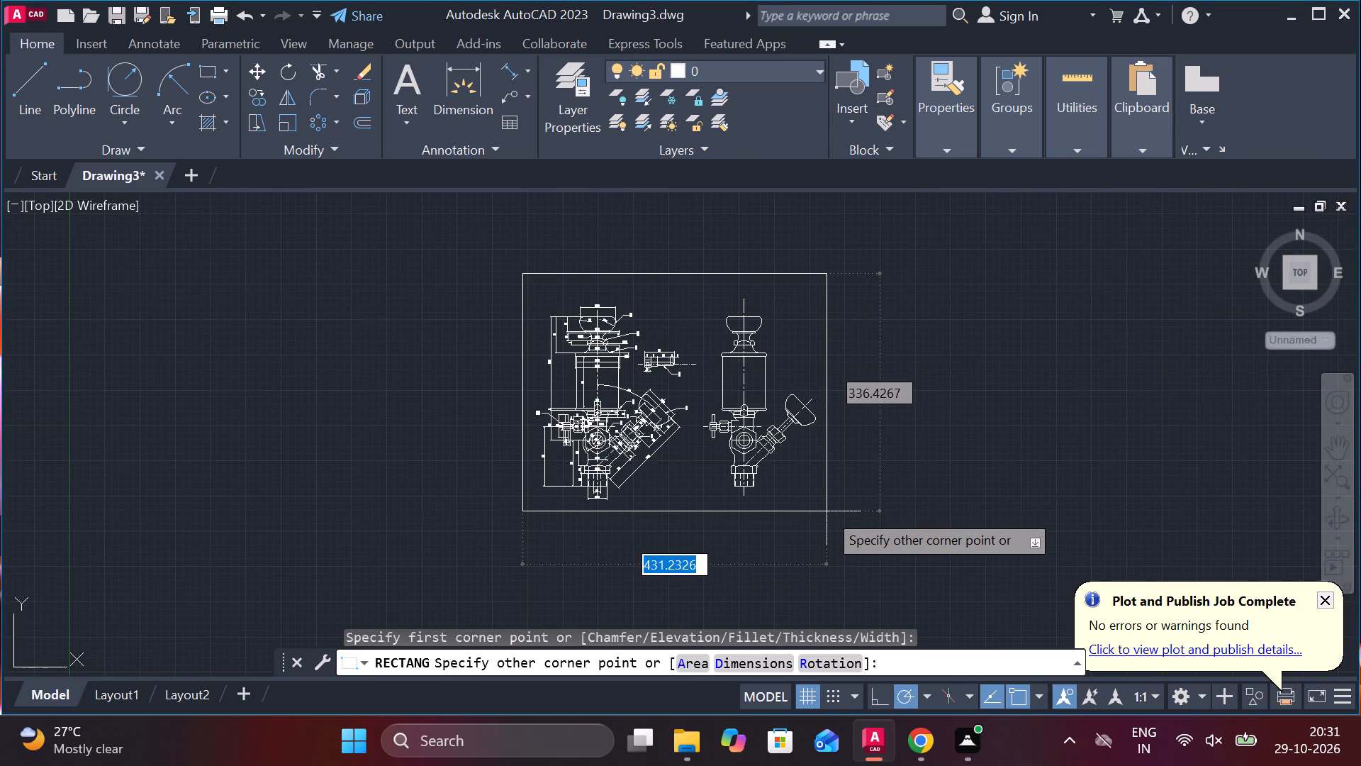
pyautogui.click(827, 511)
# Start a multiline text box inside the frame's top edge, between the two views, with text height 12.
pyautogui.scroll(3, 629, 283)
pyautogui.moveTo(705, 331); pyautogui.dragTo(718, 367, button='middle')
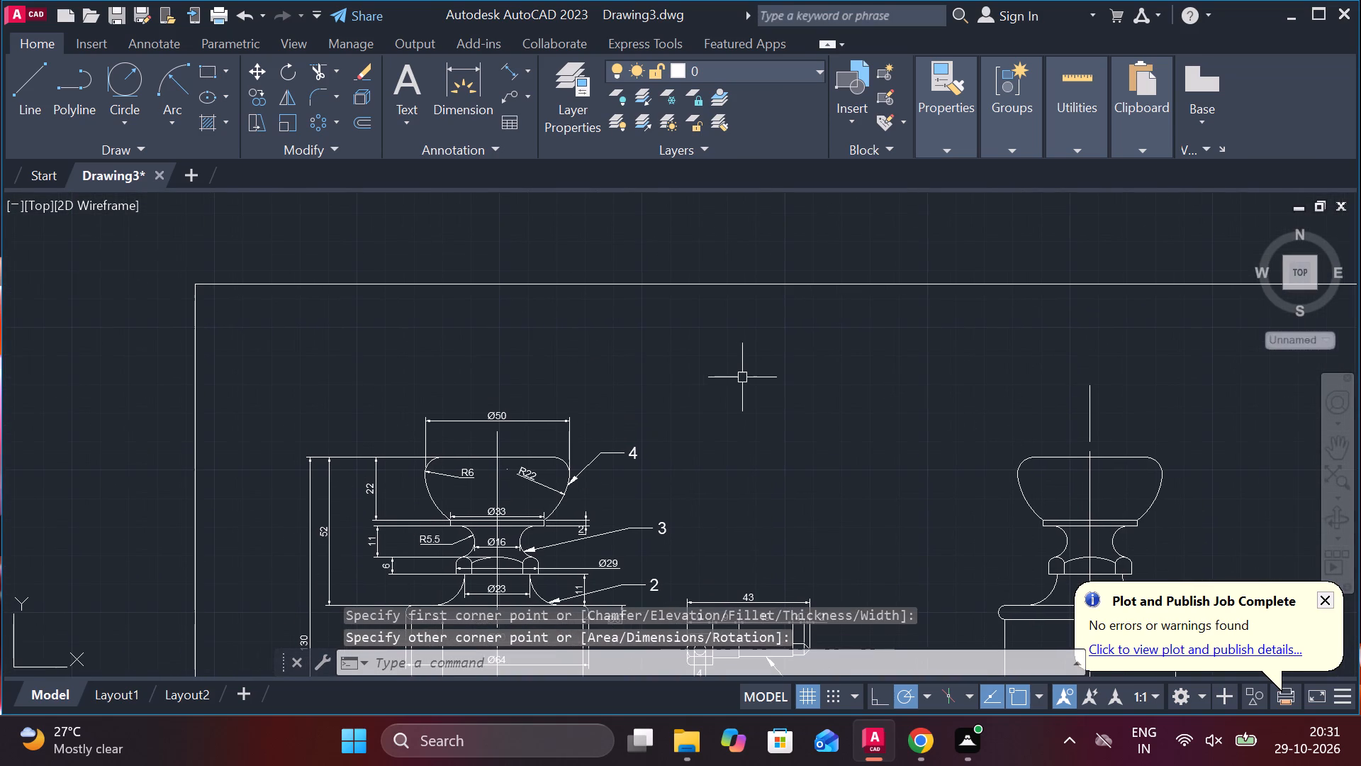
pyautogui.write('MT')
pyautogui.press('Return')
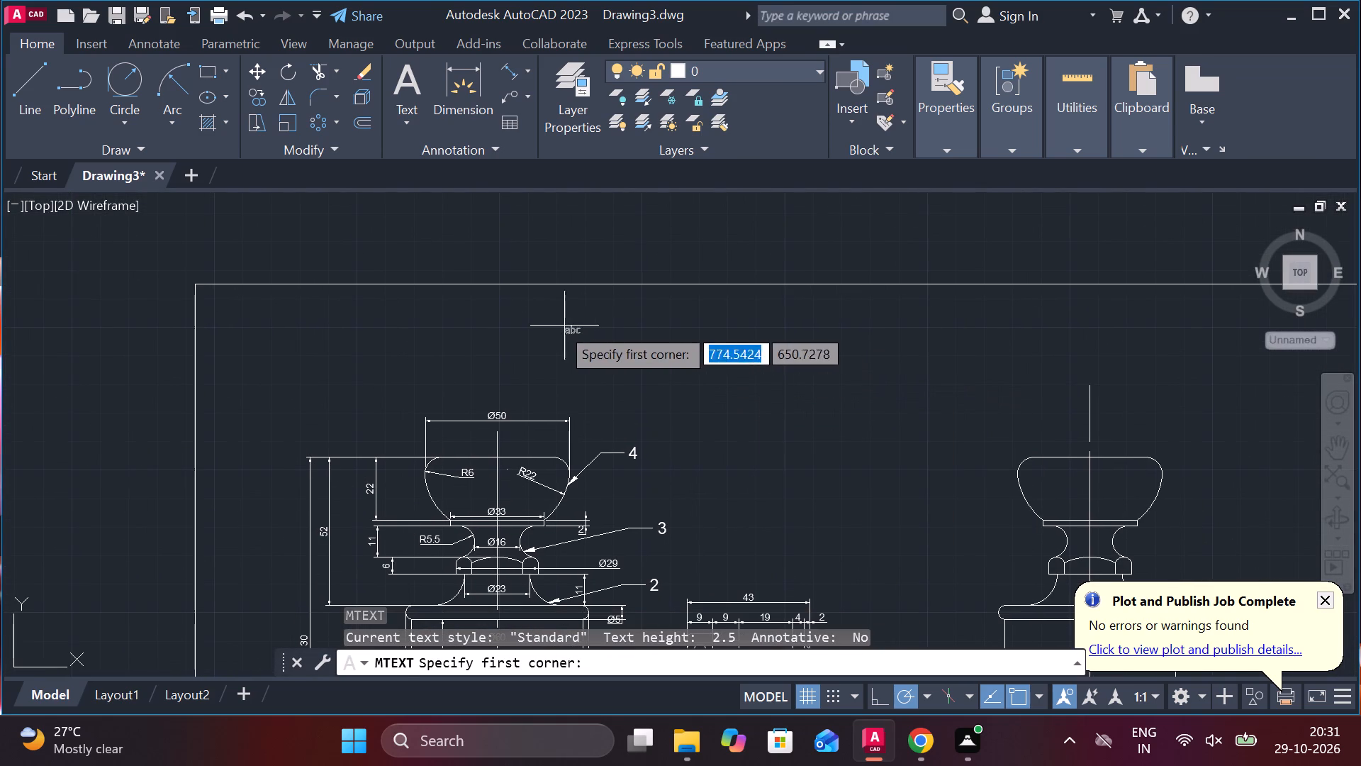
pyautogui.click(533, 320)
pyautogui.click(1072, 378)
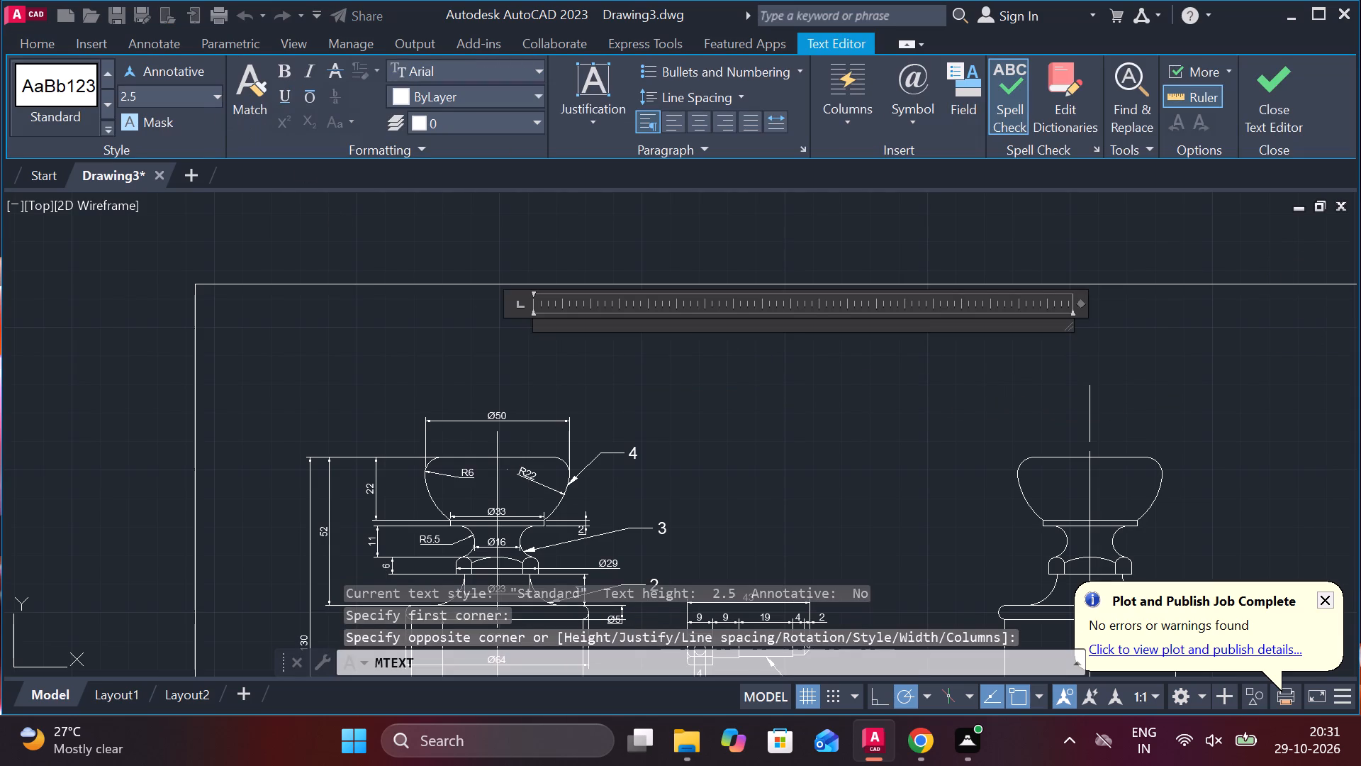
pyautogui.click(183, 89)
pyautogui.press('1')
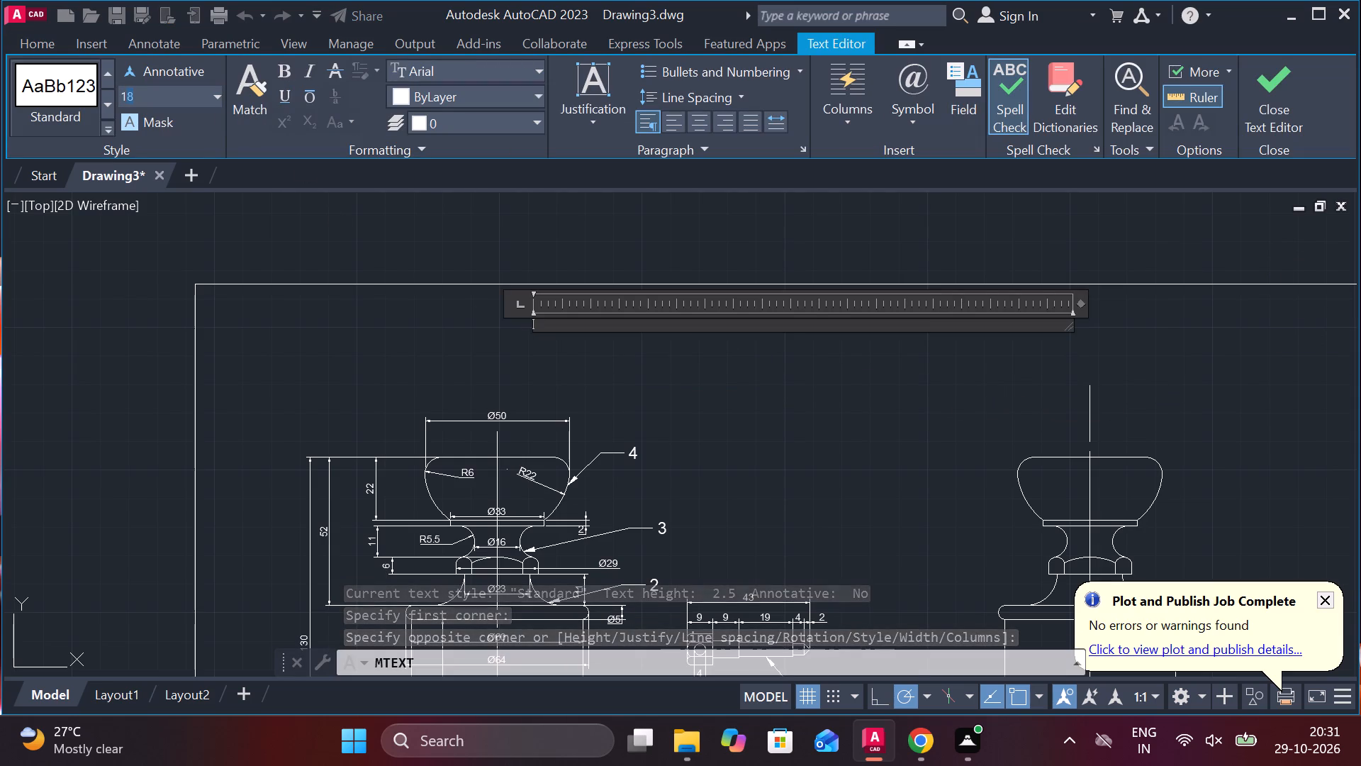
pyautogui.press('2')
pyautogui.press('Return')
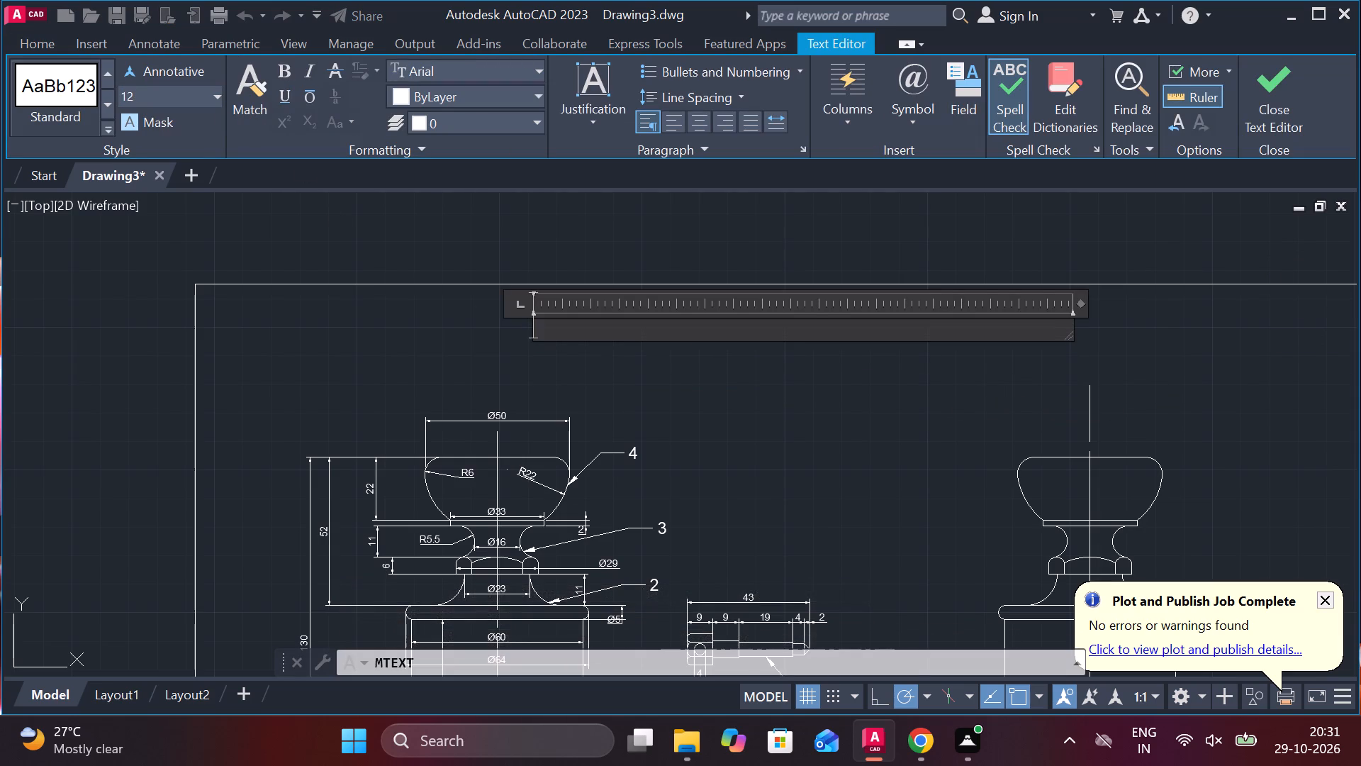
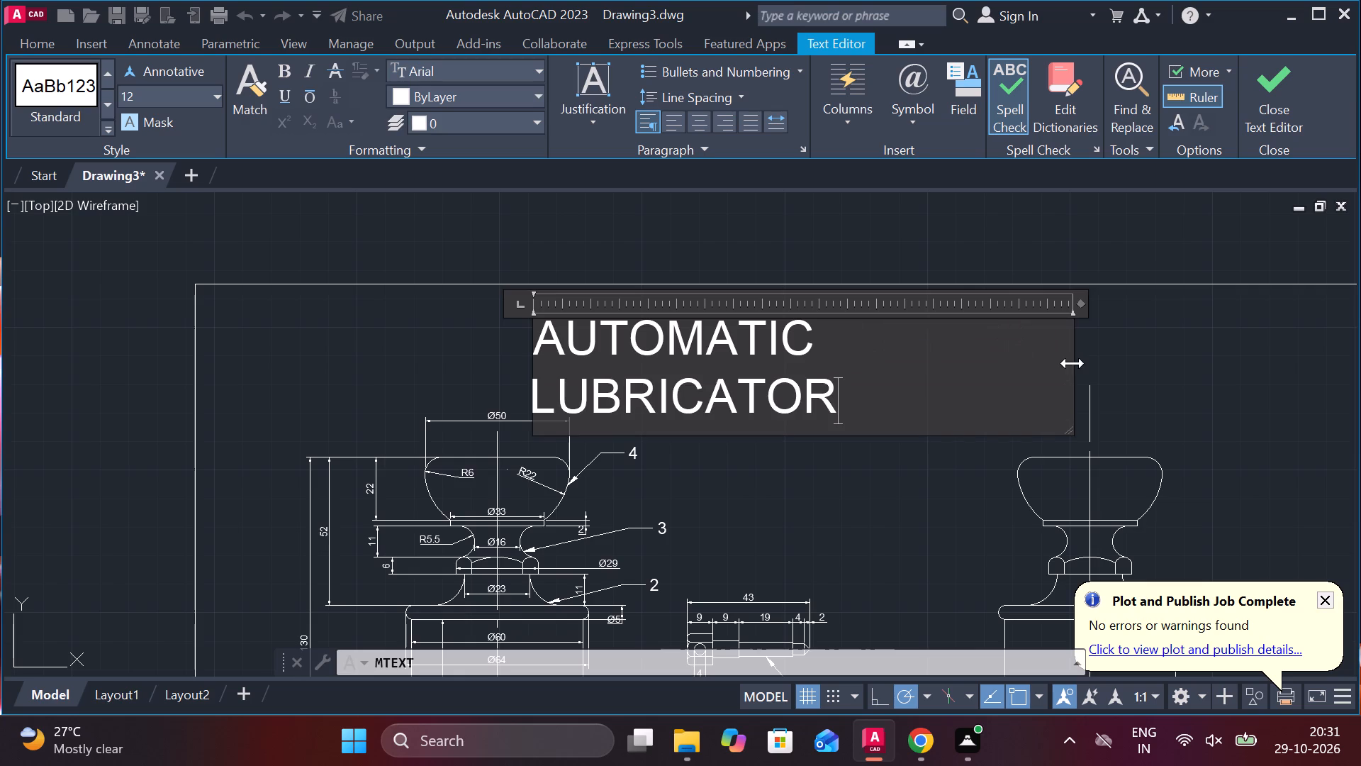
# Centre-justify the AUTOMATIC LUBRICATOR heading in its text box and finish the text edit.
pyautogui.click(696, 115)
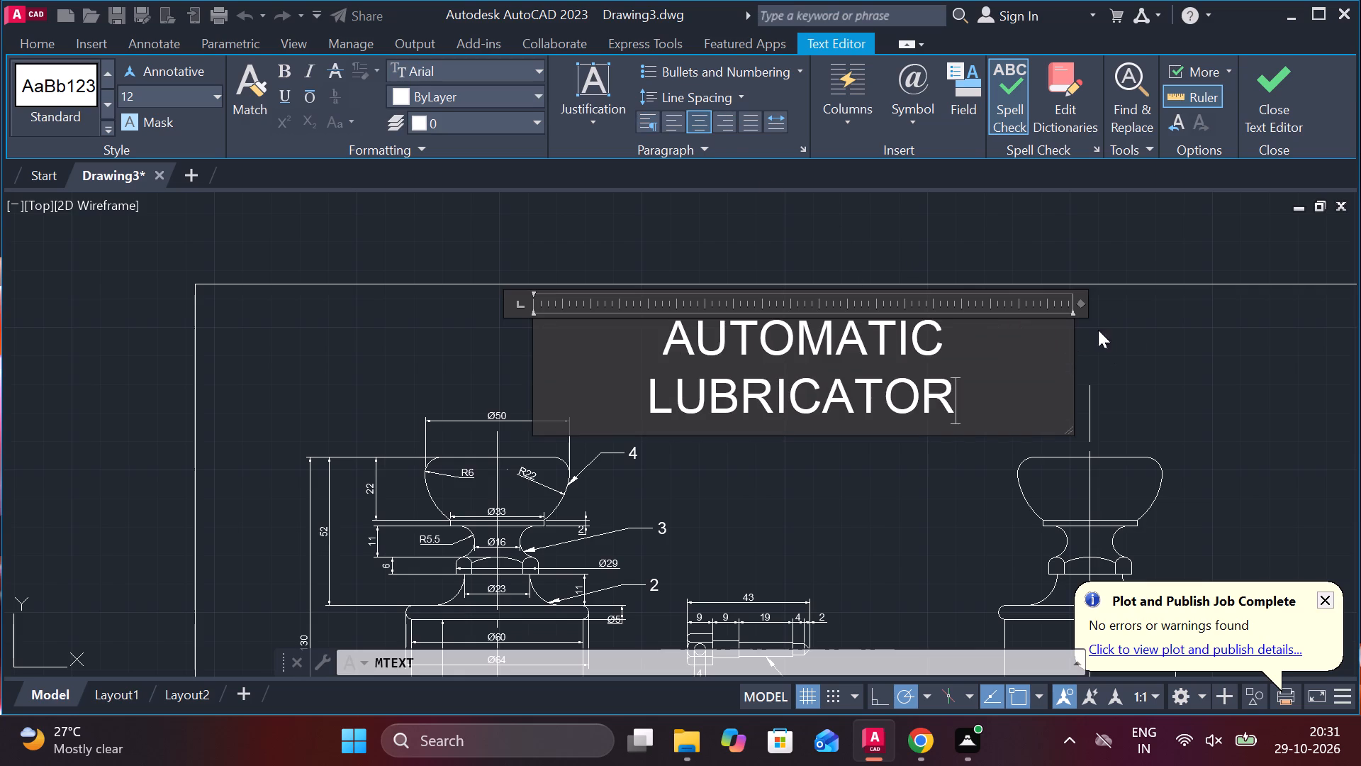
pyautogui.click(1072, 335)
pyautogui.moveTo(1104, 335); pyautogui.dragTo(1166, 335)
pyautogui.scroll(-2, 1109, 358)
pyautogui.moveTo(1055, 399); pyautogui.dragTo(1000, 398, button='middle')
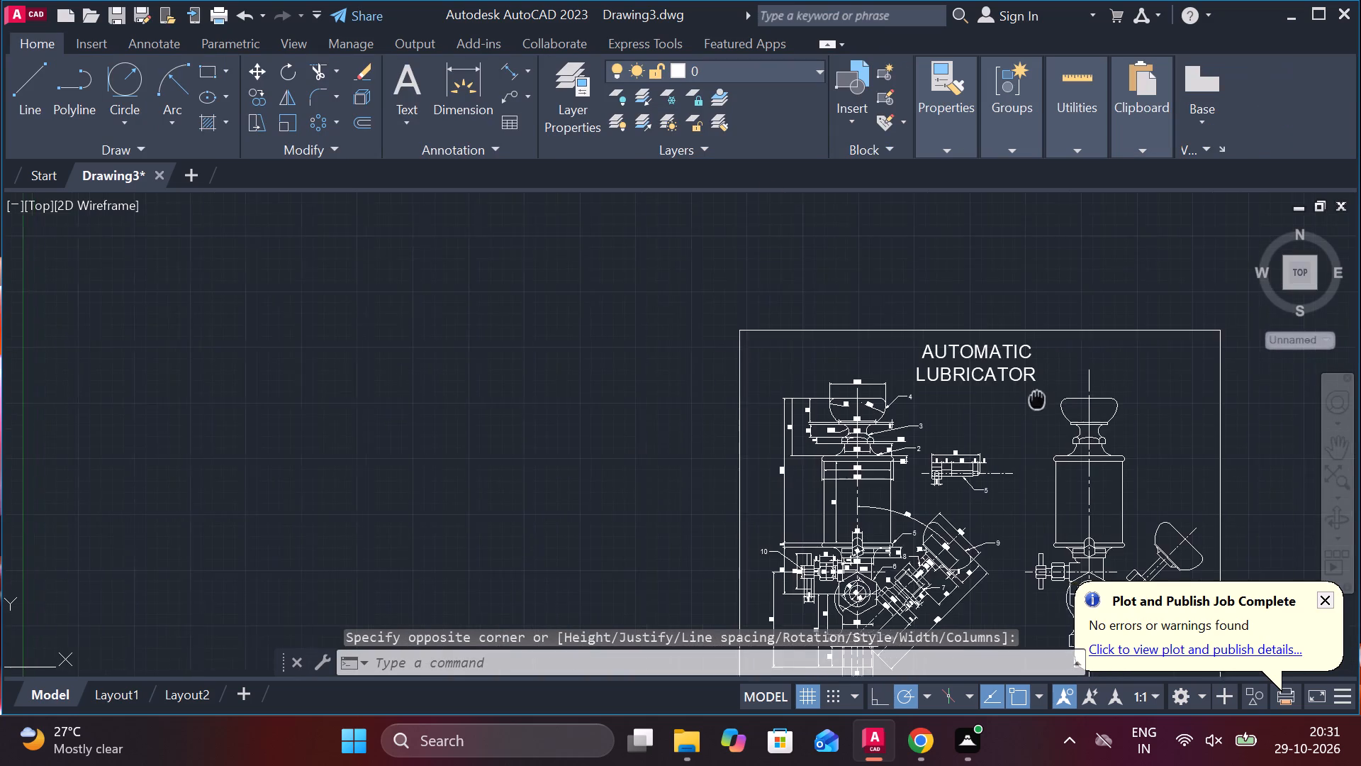
pyautogui.moveTo(1000, 398); pyautogui.dragTo(890, 405, button='middle')
# Widen the heading's text box so that AUTOMATIC LUBRICATOR fits on a single line.
pyautogui.click(834, 362)
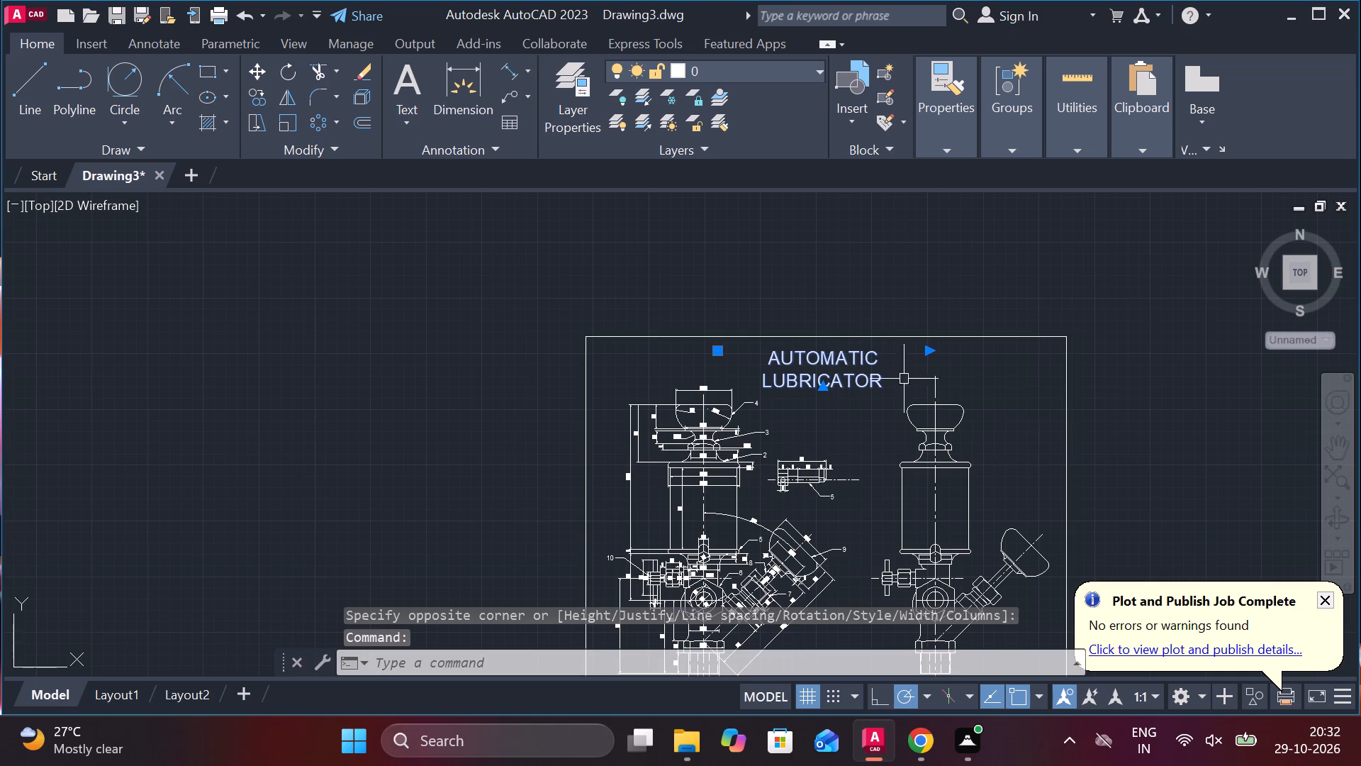
pyautogui.click(932, 357)
pyautogui.press('Escape')
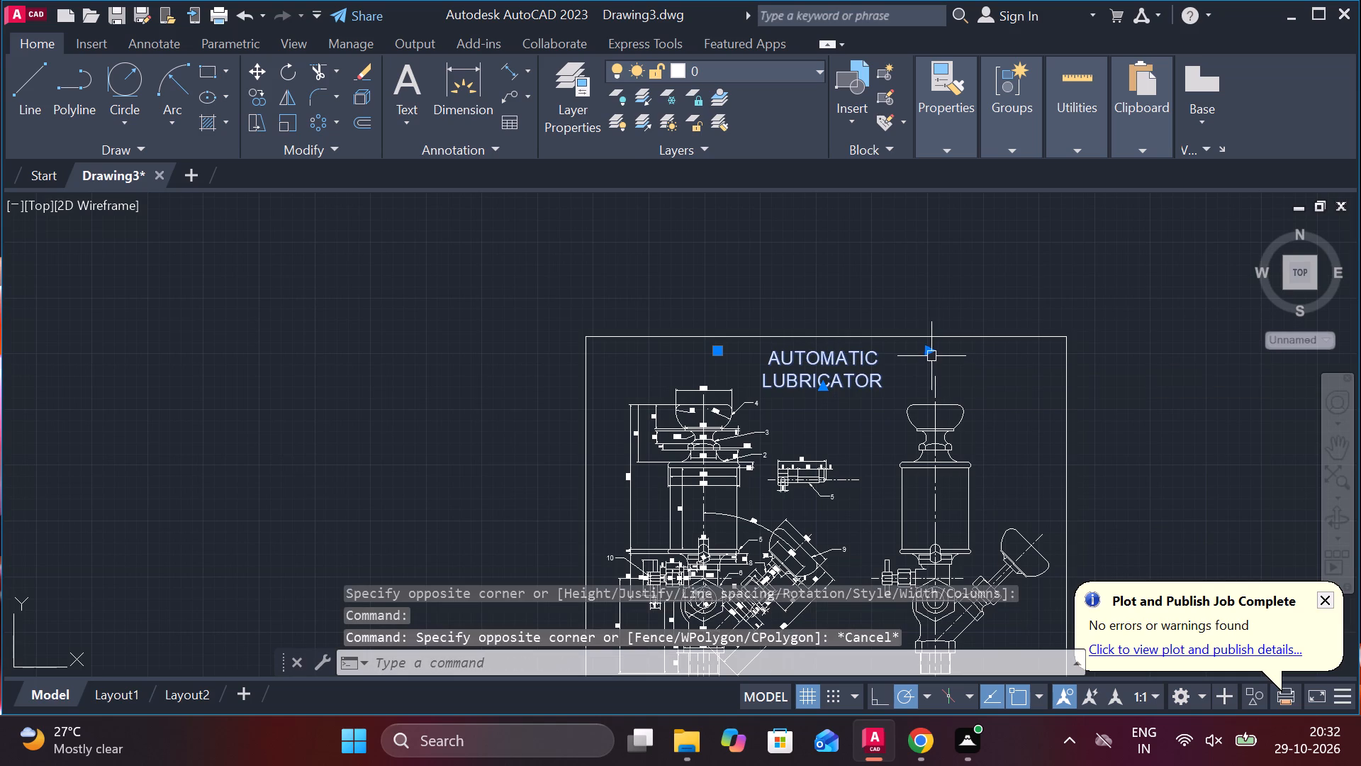
pyautogui.click(932, 351)
pyautogui.click(997, 352)
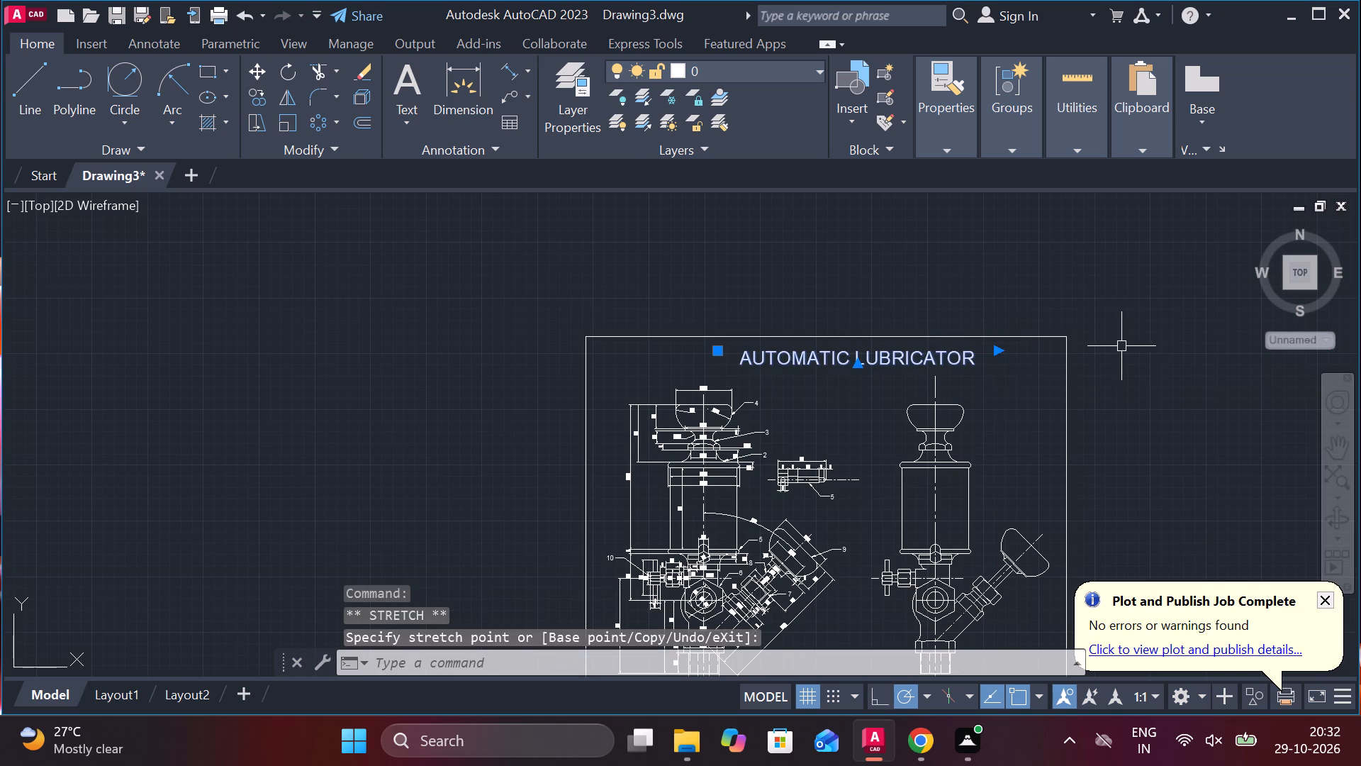
pyautogui.press('Escape')
# Move the AUTOMATIC LUBRICATOR heading horizontally to the left so it sits nearer the middle of the frame.
pyautogui.scroll(-2, 1104, 427)
pyautogui.moveTo(1103, 450); pyautogui.dragTo(915, 406, button='middle')
pyautogui.scroll(2, 837, 357)
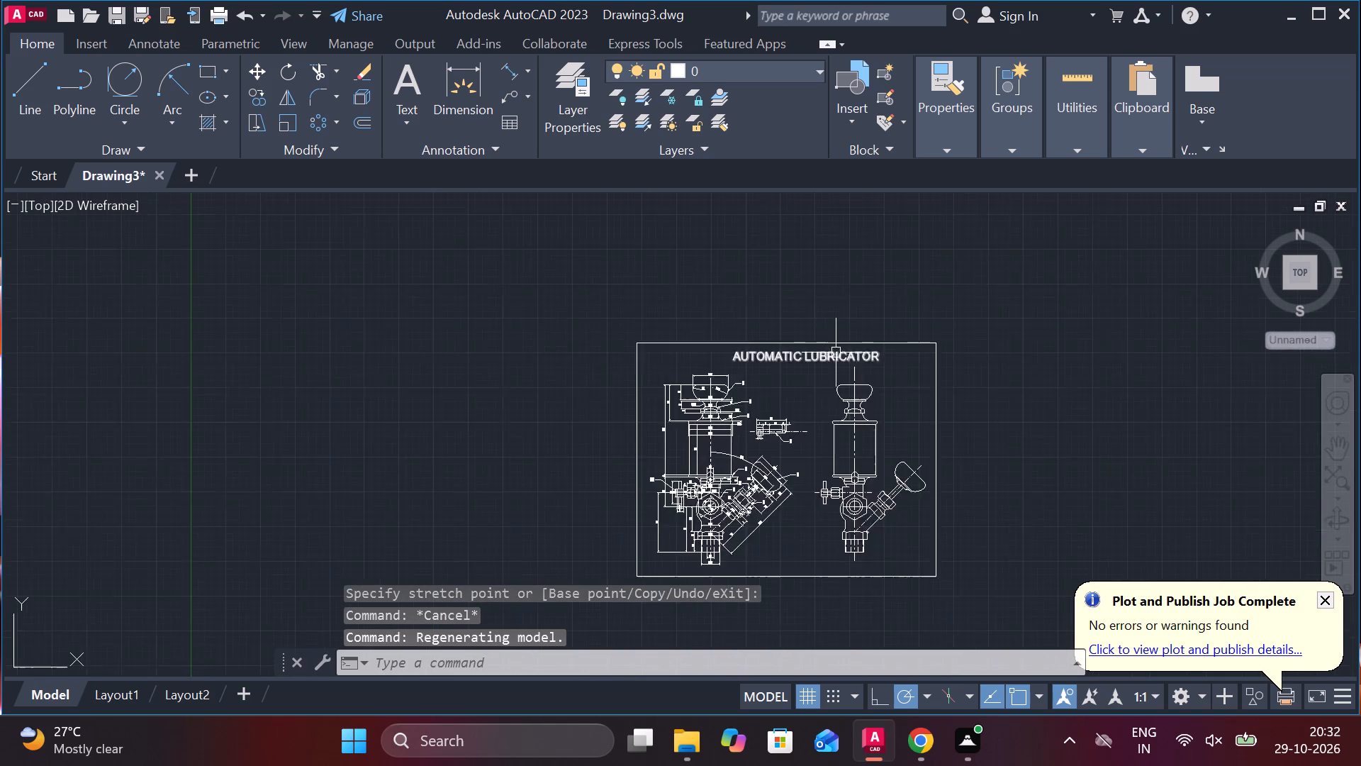
pyautogui.click(822, 360)
pyautogui.scroll(2, 655, 348)
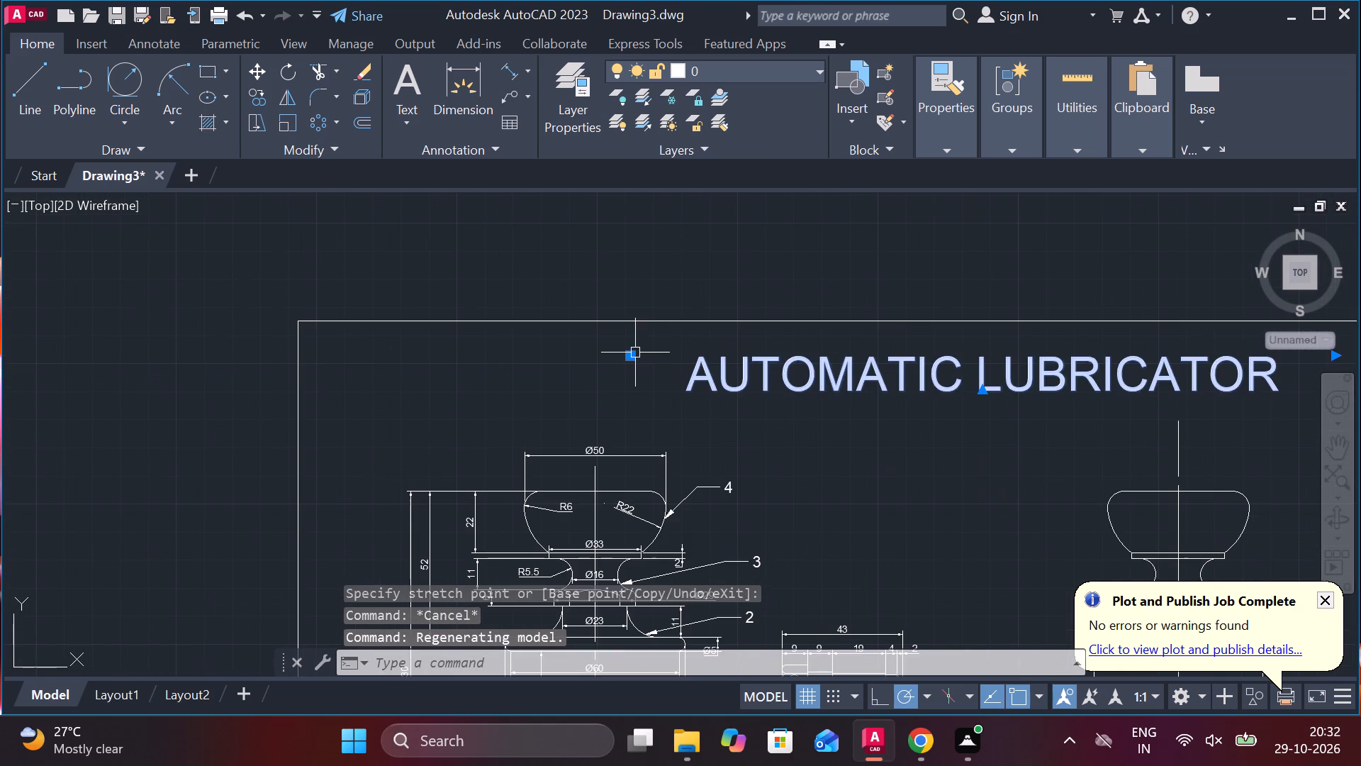
pyautogui.click(634, 354)
pyautogui.click(514, 362)
pyautogui.scroll(-1, 683, 362)
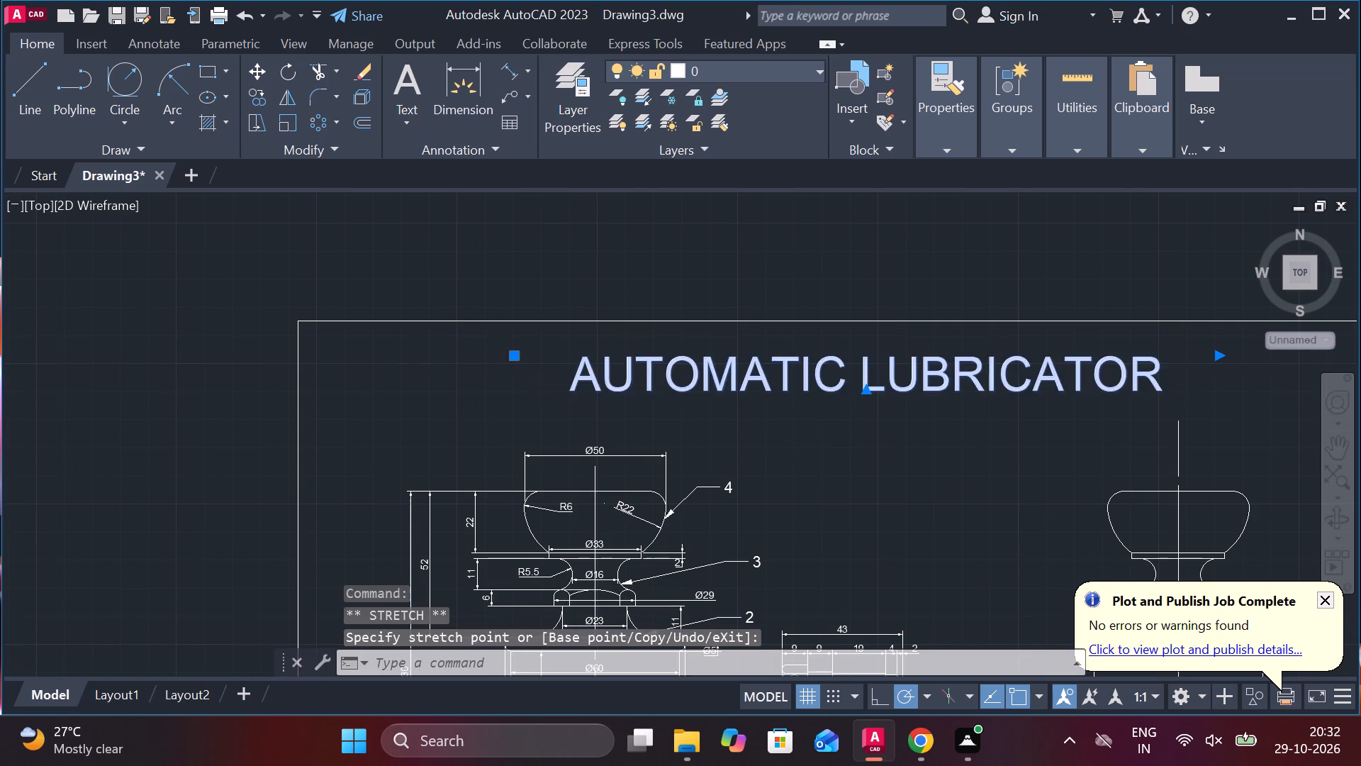
pyautogui.scroll(-2, 683, 362)
pyautogui.press('Escape')
# Save the drawing in Documents under the file name AUTOMATIC LUBRICATOR as an AutoCAD 2018 drawing.
pyautogui.hotkey('ctrl', 's')
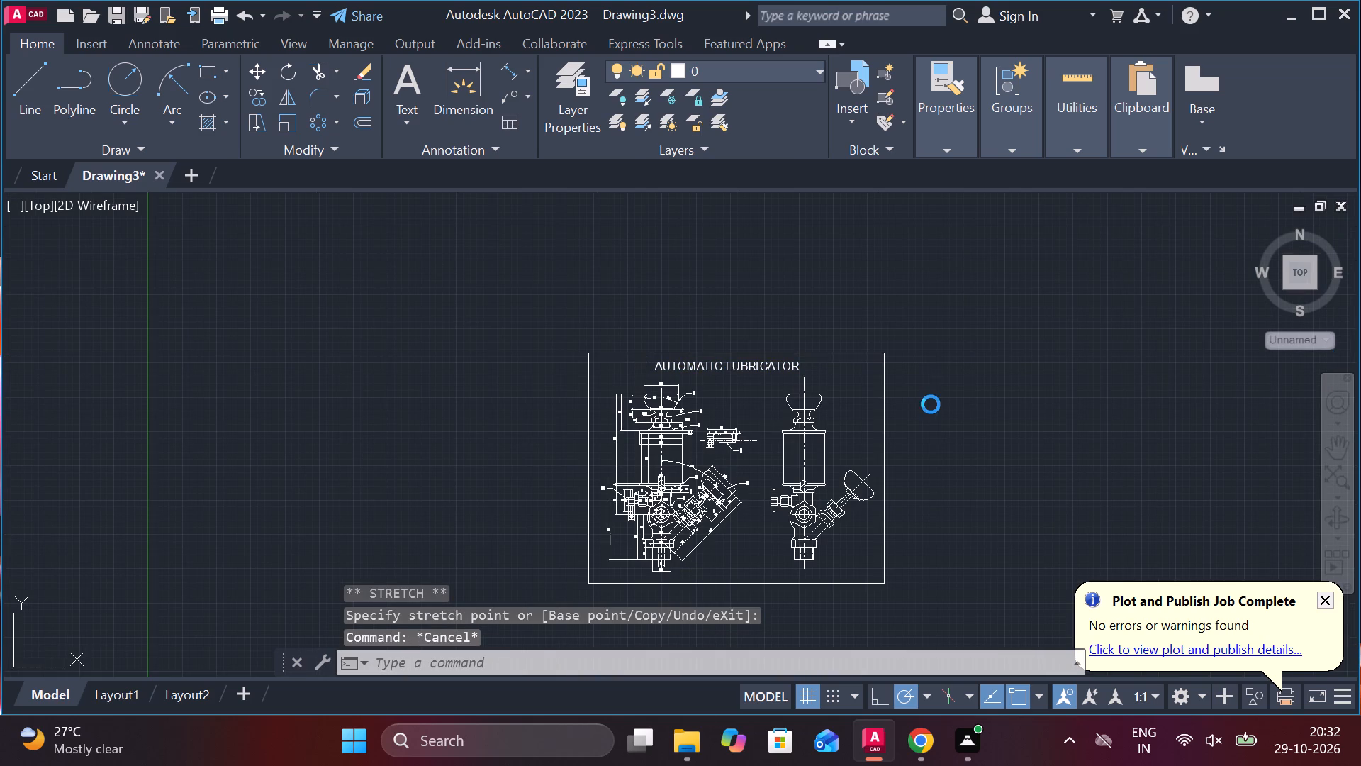
pyautogui.write('AUTO')
pyautogui.write('MATIC LU')
pyautogui.write('BRICATOR')
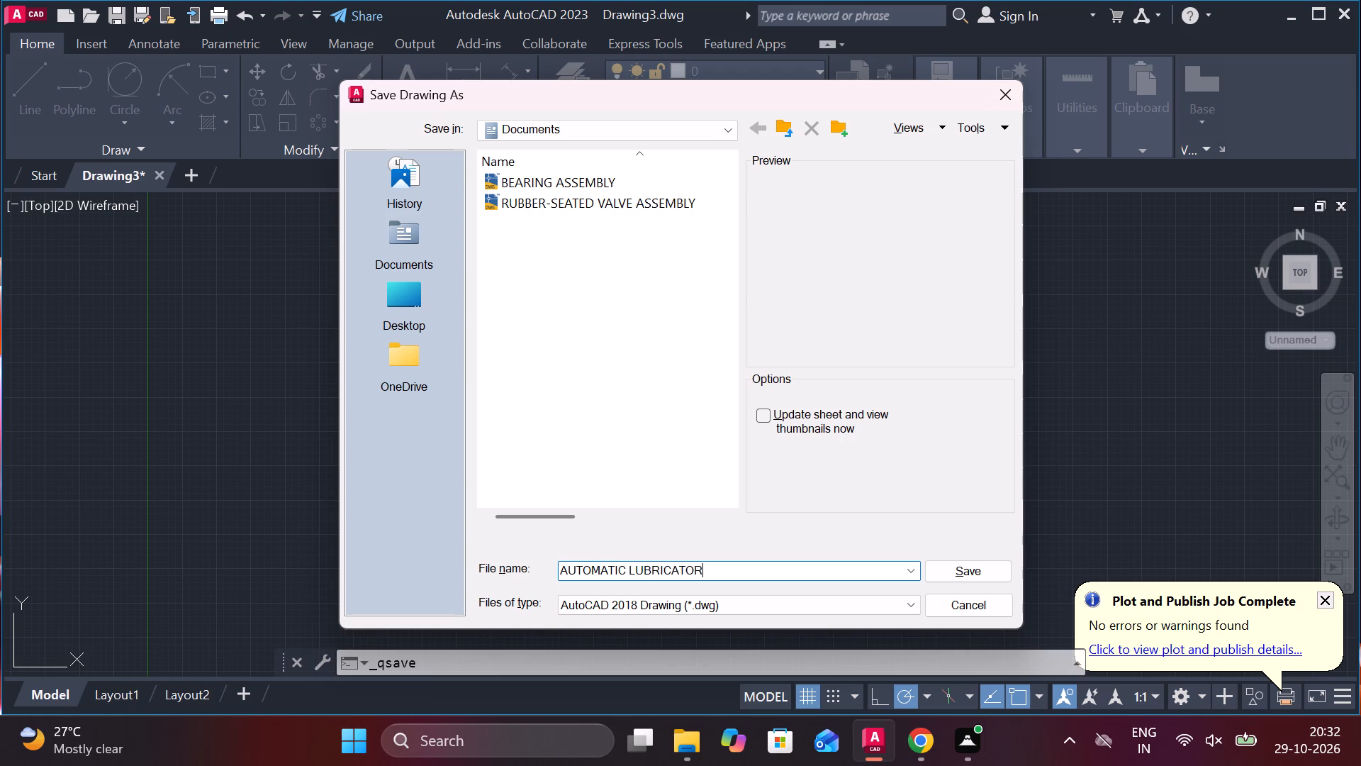
pyautogui.click(970, 568)
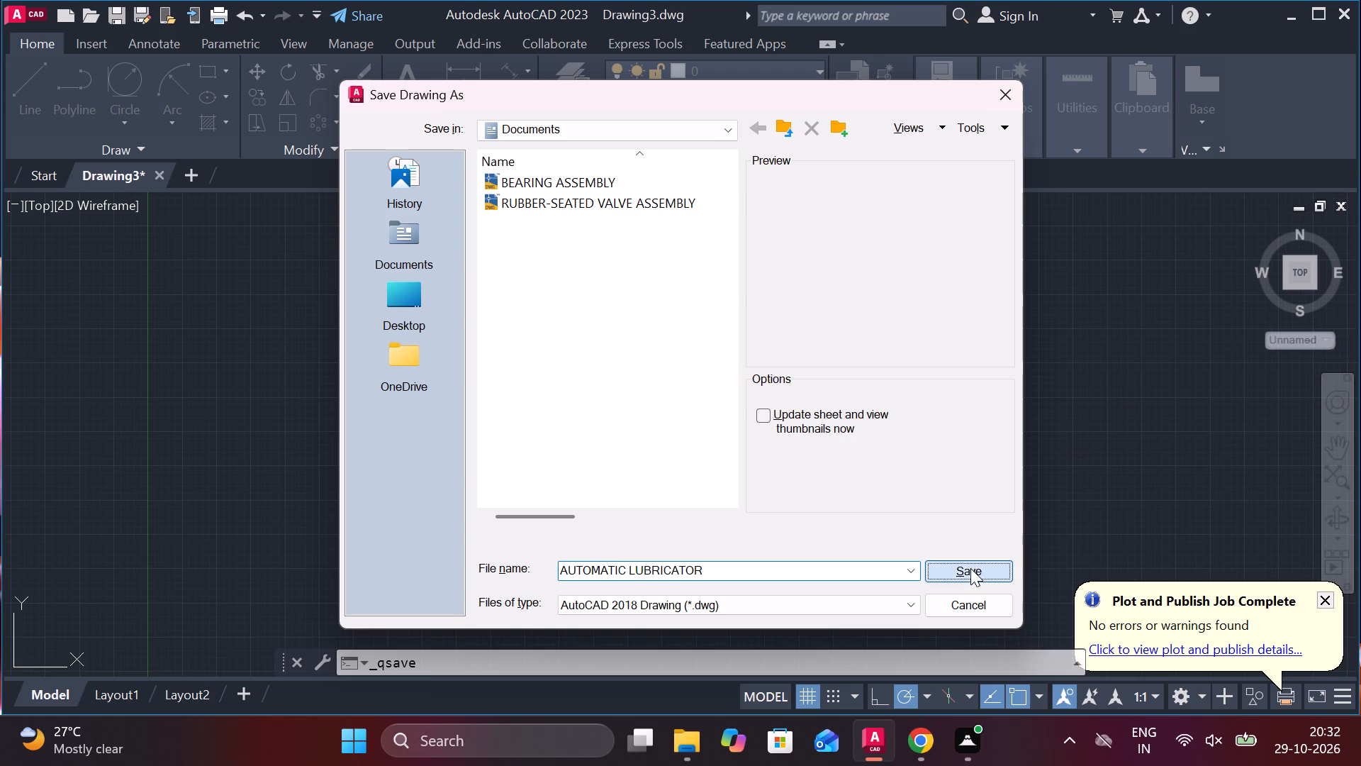
# Turn command logging off with LOGFILEOFF and save the drawing again.
pyautogui.write('LOG')
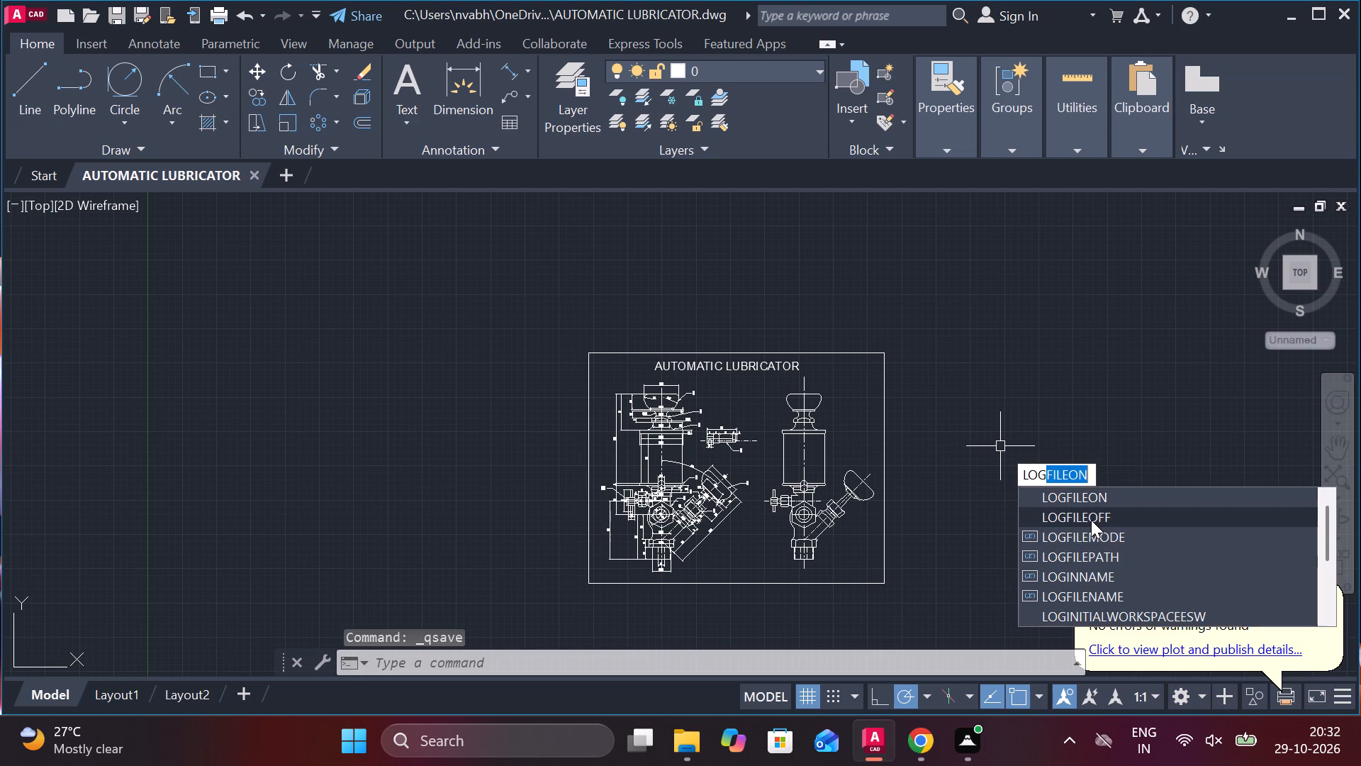
pyautogui.click(1091, 520)
pyautogui.hotkey('ctrl', 's')
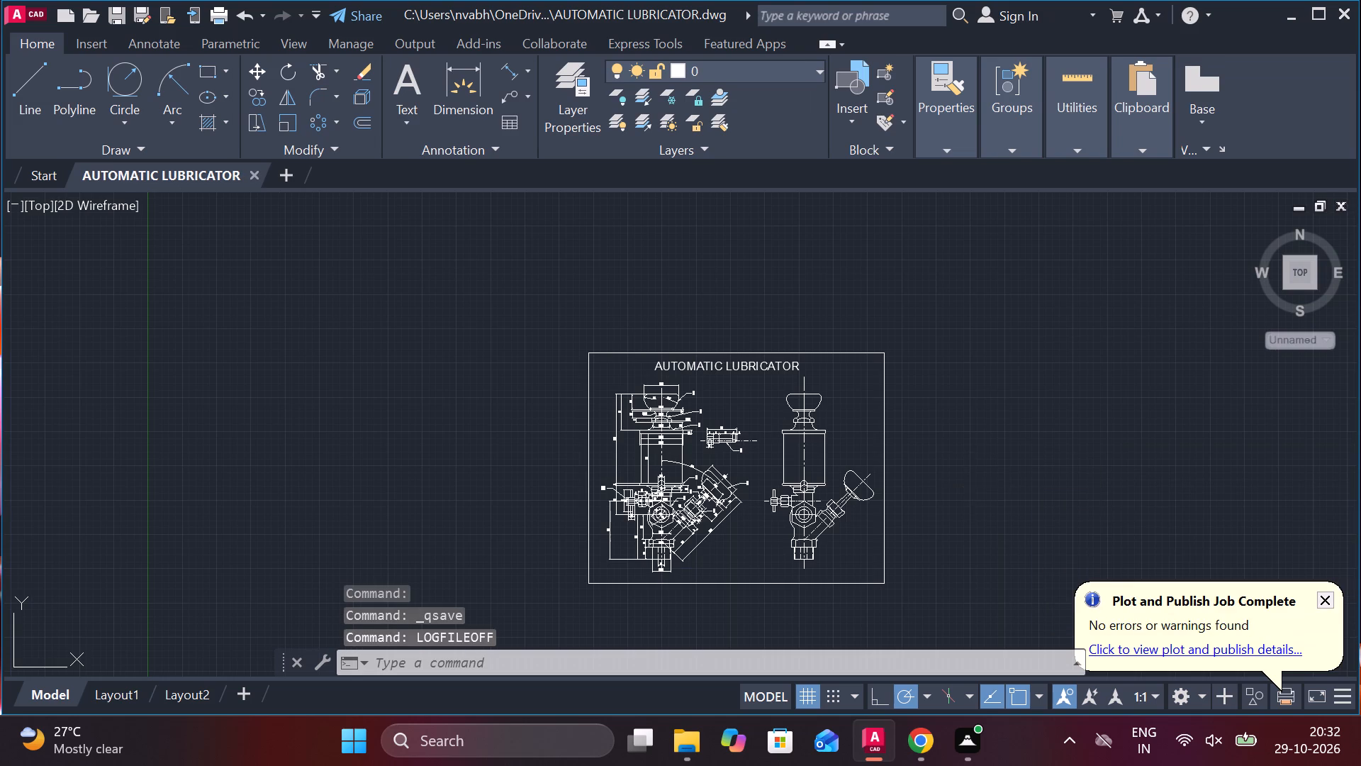
# Start a plot of the model with the DWG To PDF.pc3 plotter and landscape orientation.
pyautogui.write('PLOT')
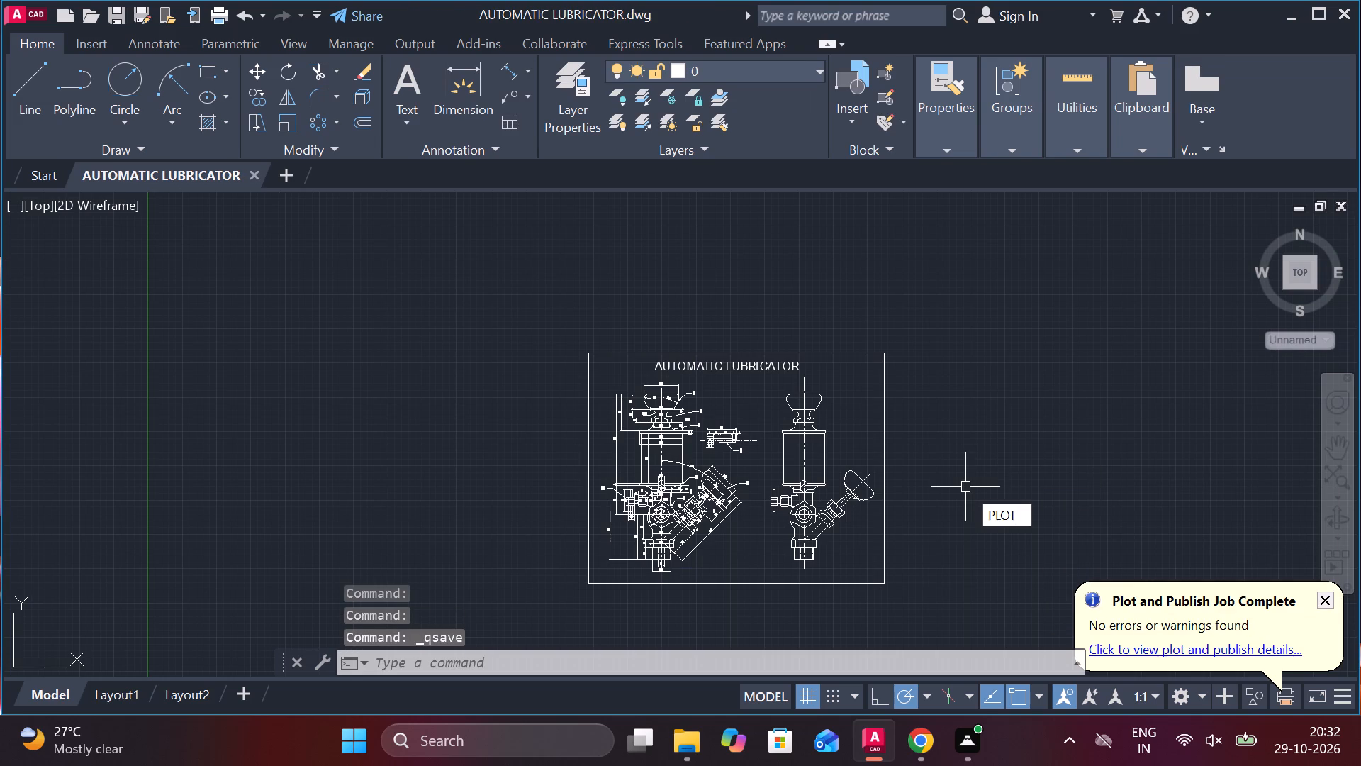
pyautogui.click(1048, 541)
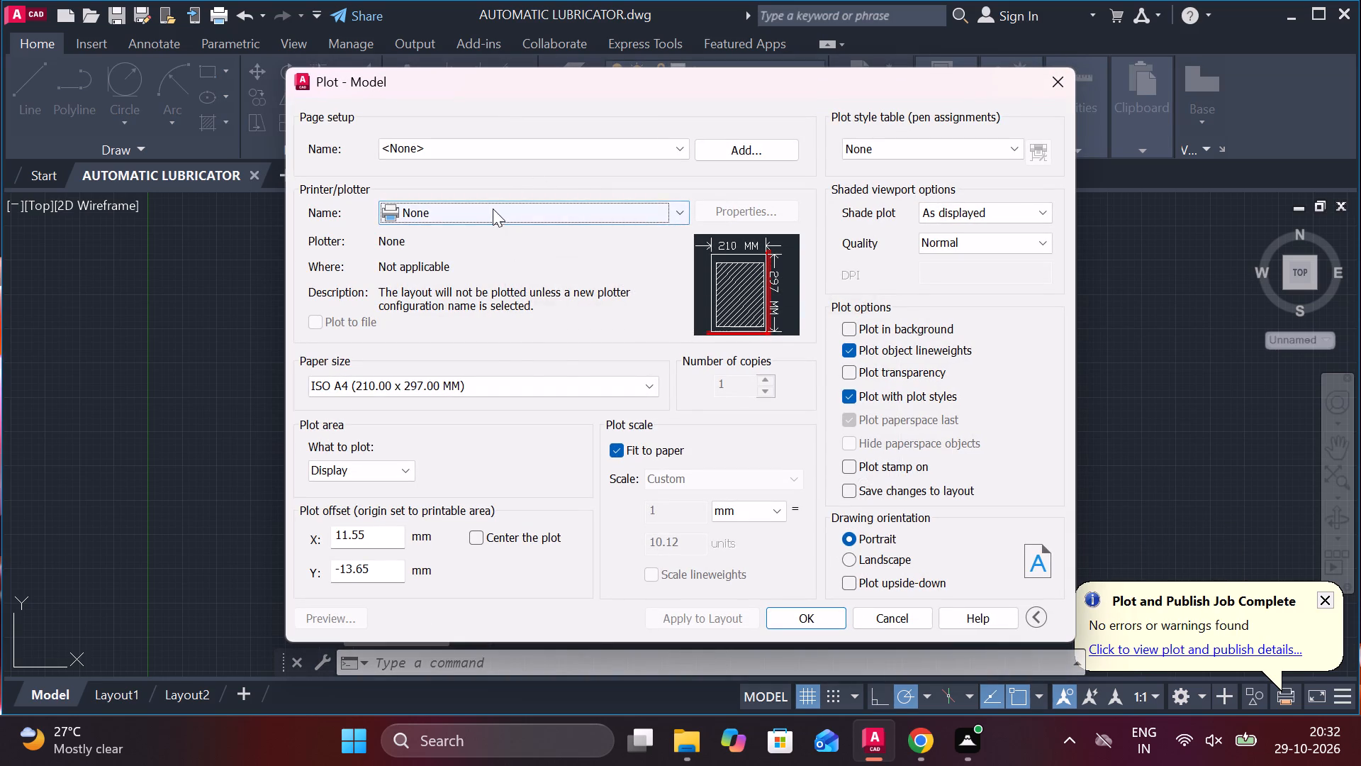
pyautogui.click(493, 209)
pyautogui.click(430, 439)
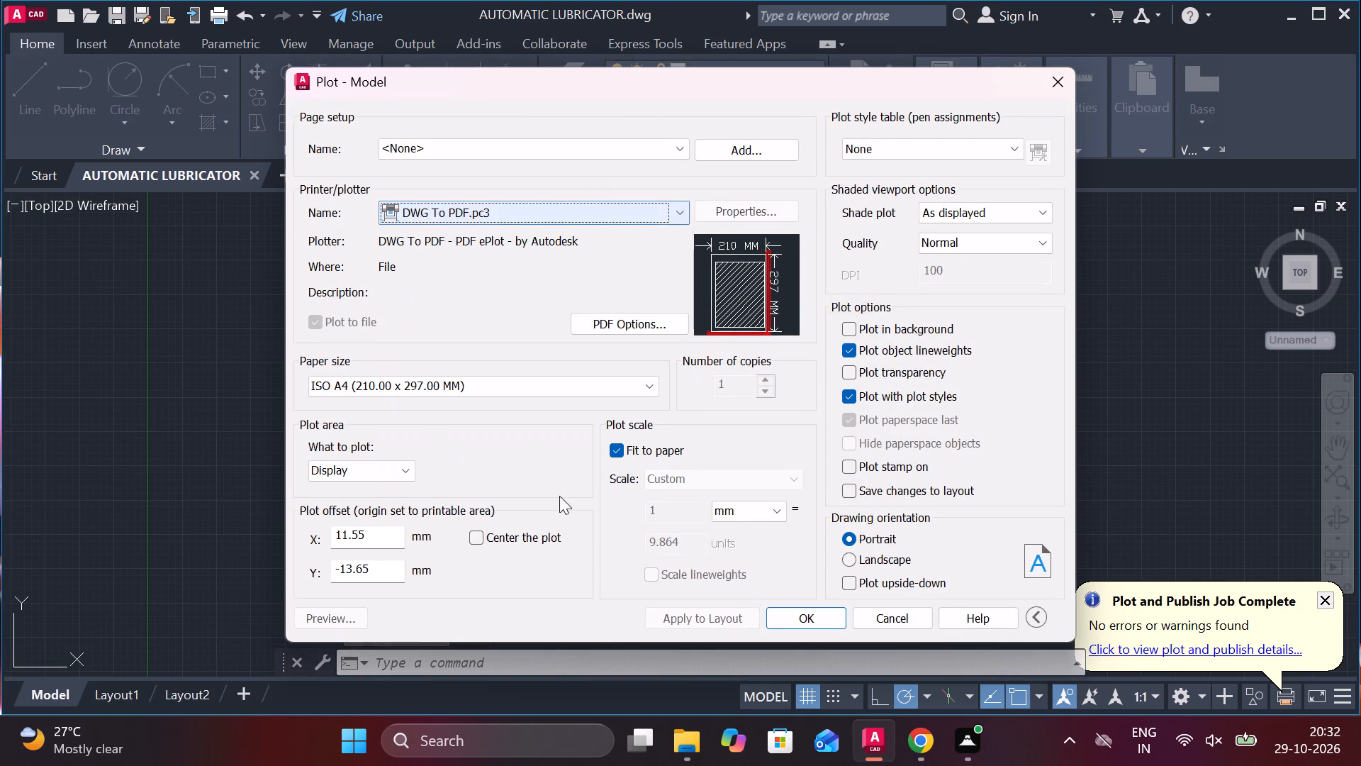
pyautogui.click(851, 565)
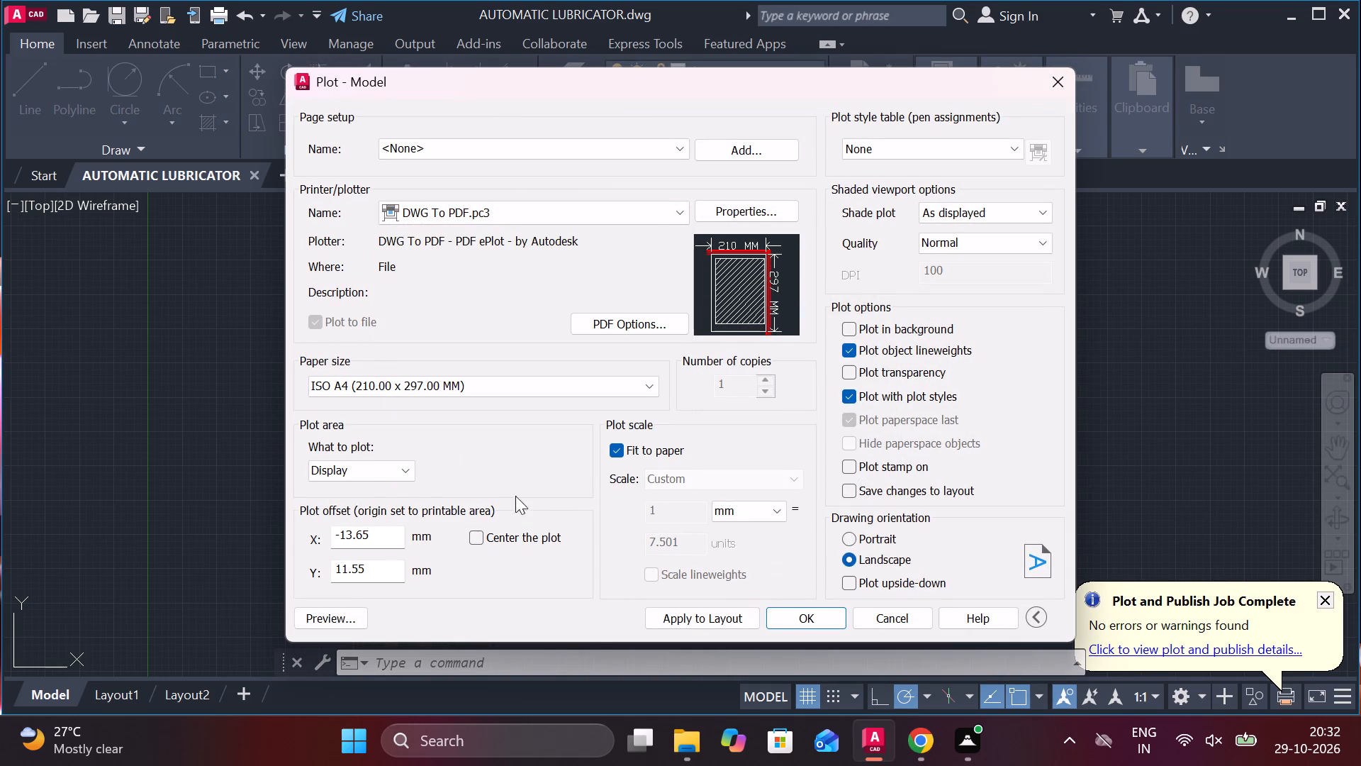
# Set the plot area to a window enclosing the whole frame around both lubricator views and the heading.
pyautogui.click(366, 482)
pyautogui.click(358, 472)
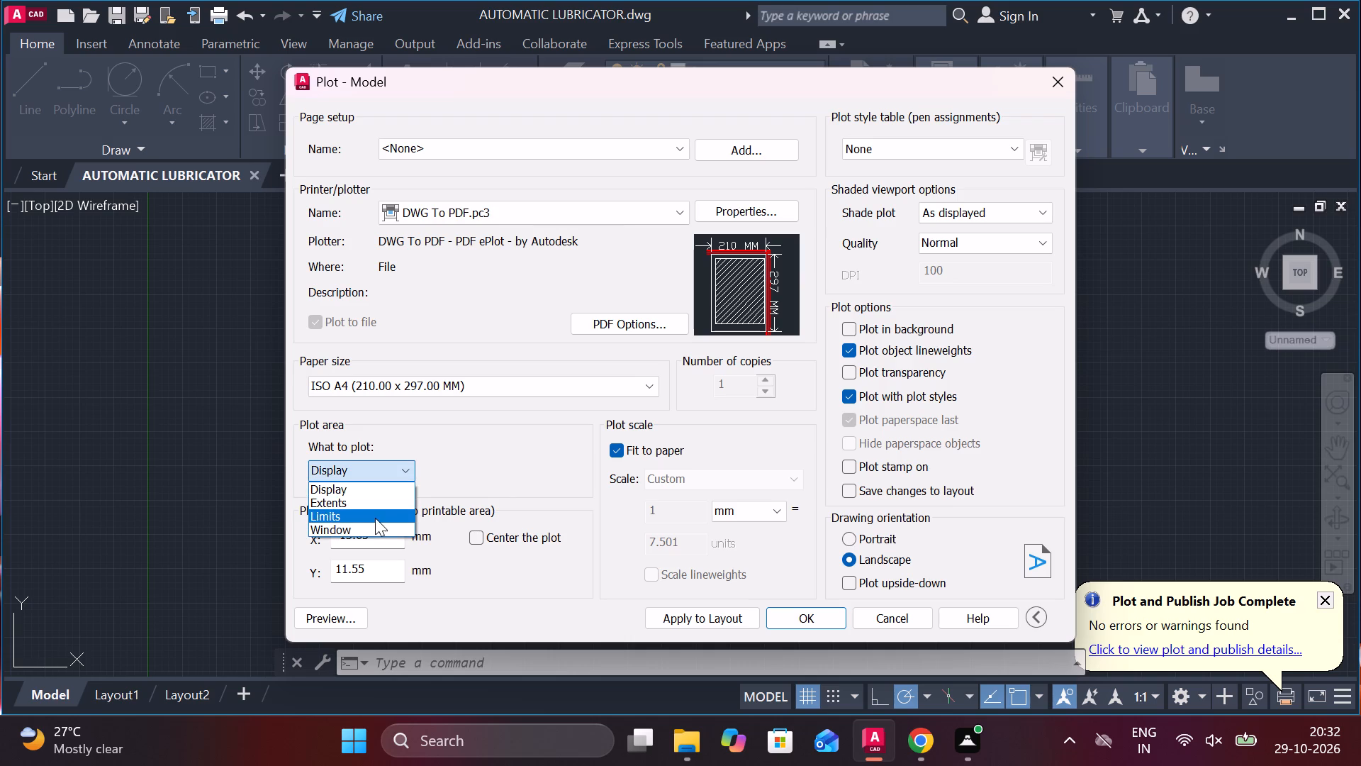
pyautogui.click(375, 526)
pyautogui.scroll(1, 765, 492)
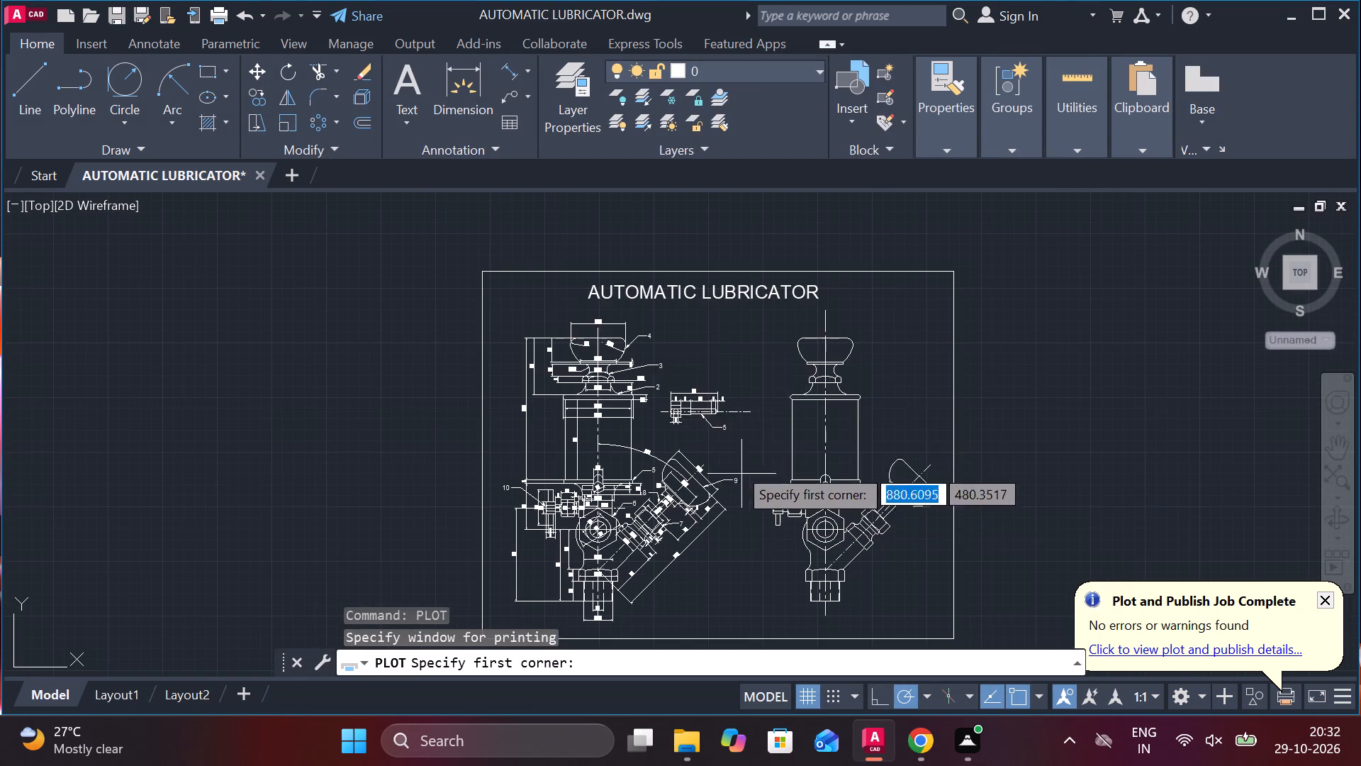
pyautogui.click(462, 250)
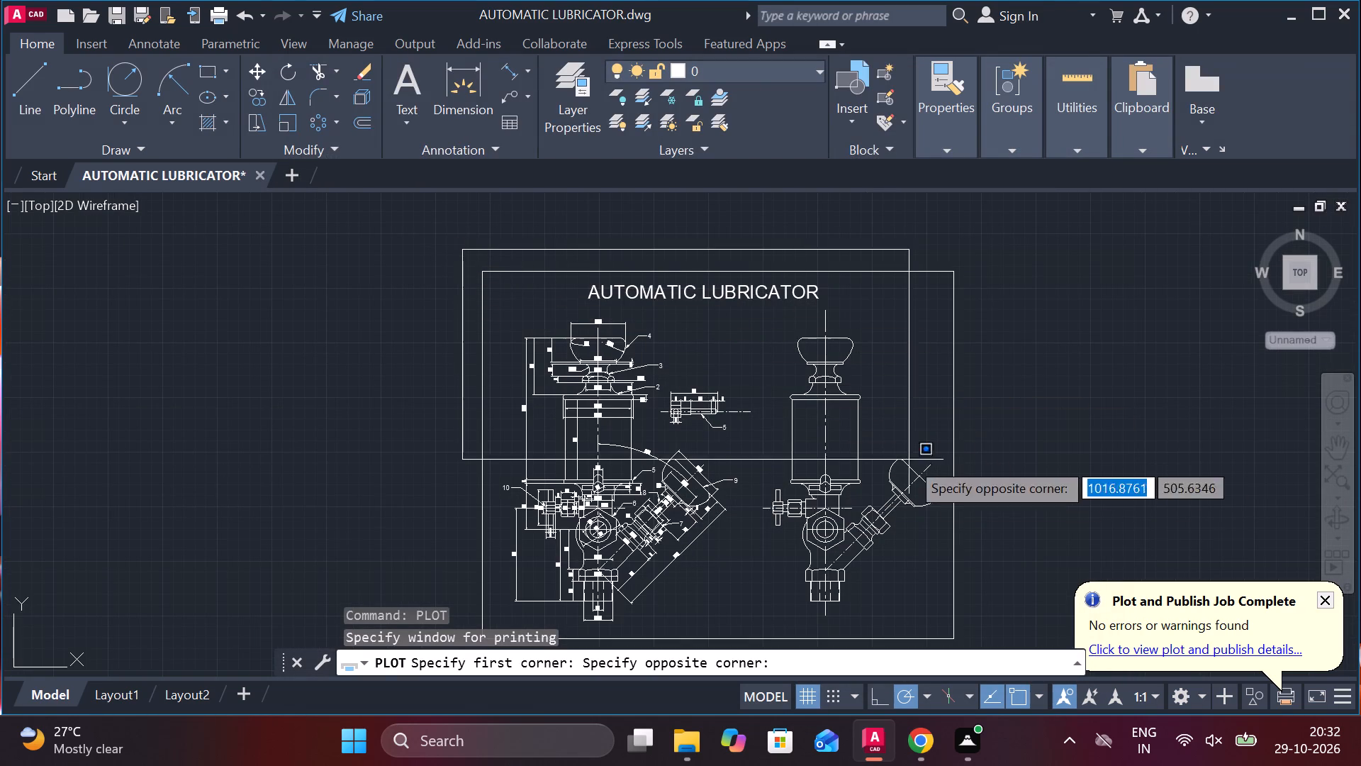
pyautogui.moveTo(928, 478); pyautogui.dragTo(895, 433, button='middle')
pyautogui.moveTo(937, 561); pyautogui.dragTo(921, 520, button='middle')
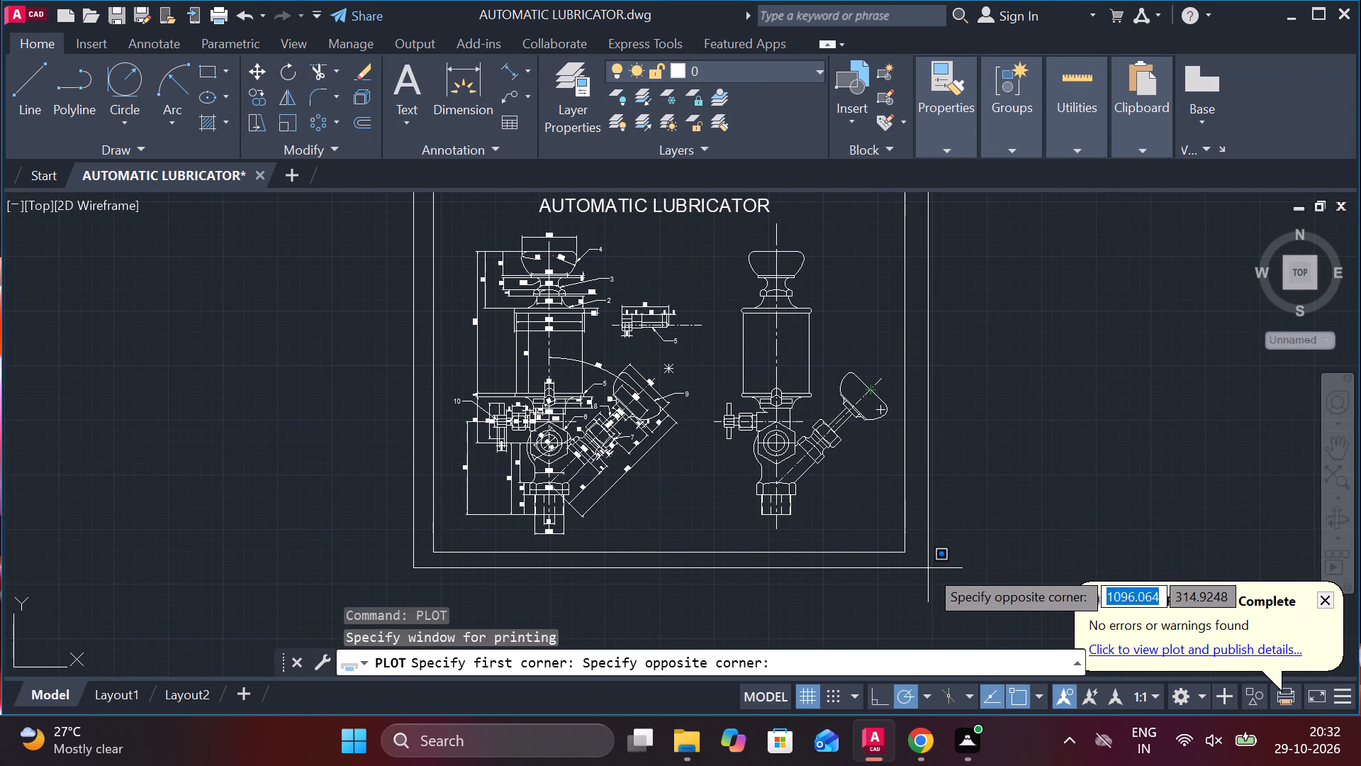
pyautogui.click(926, 568)
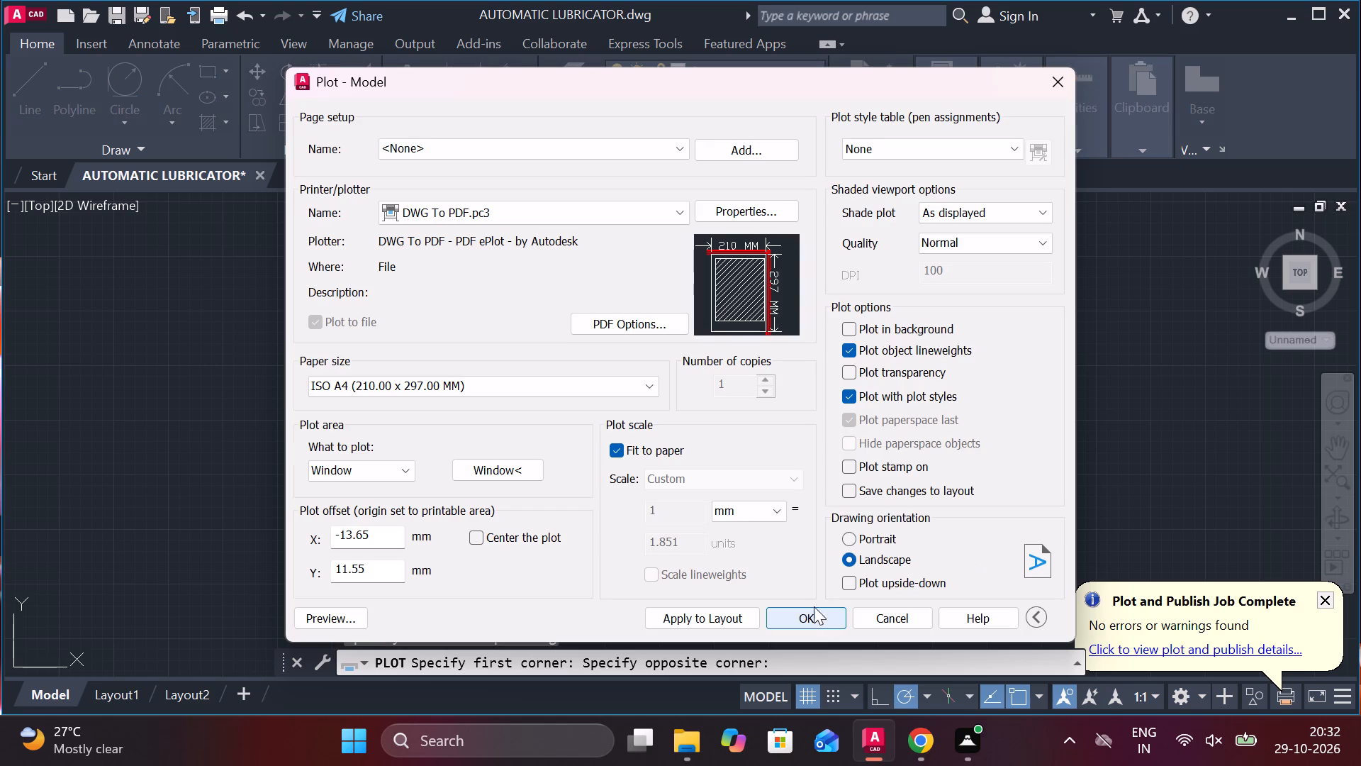
# Plot the sheet to AUTOMATIC LUBRICATOR-Model.pdf in the Documents folder.
pyautogui.click(836, 620)
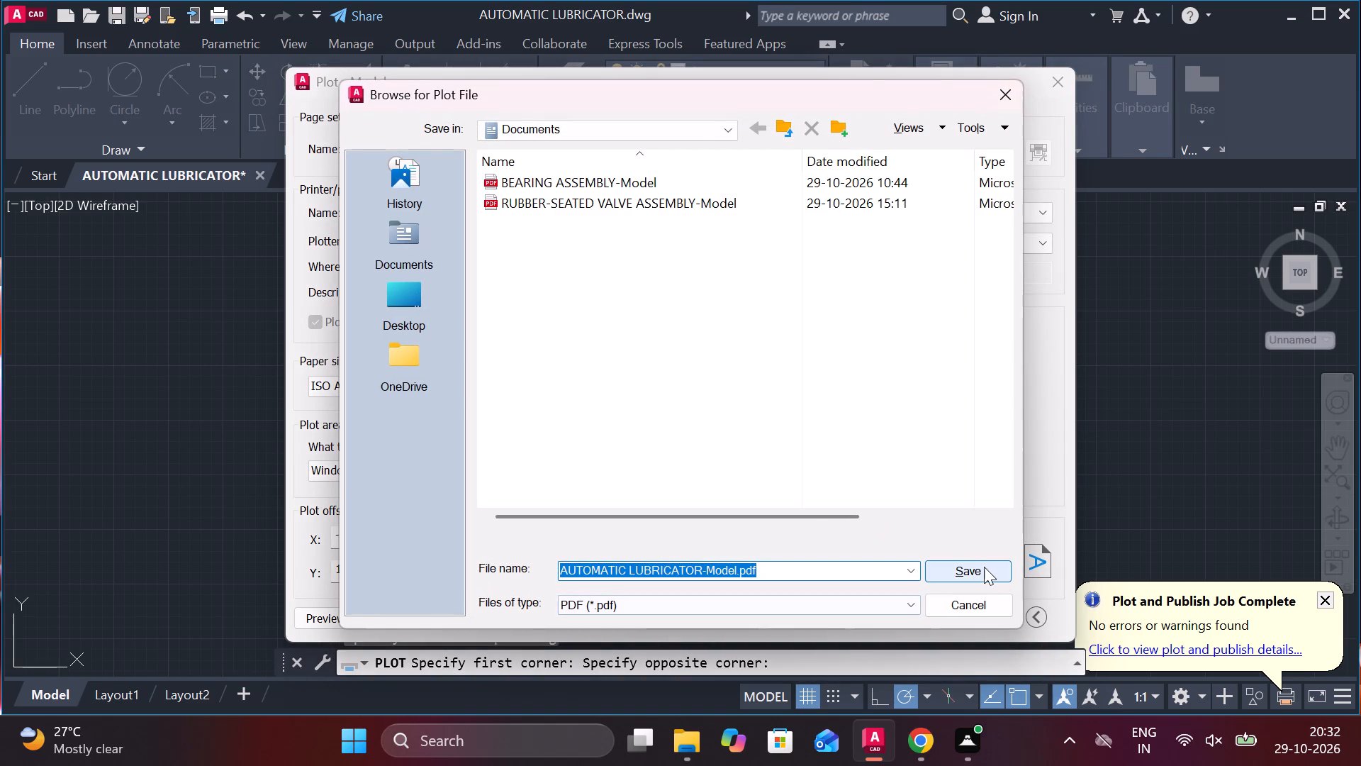
pyautogui.click(978, 567)
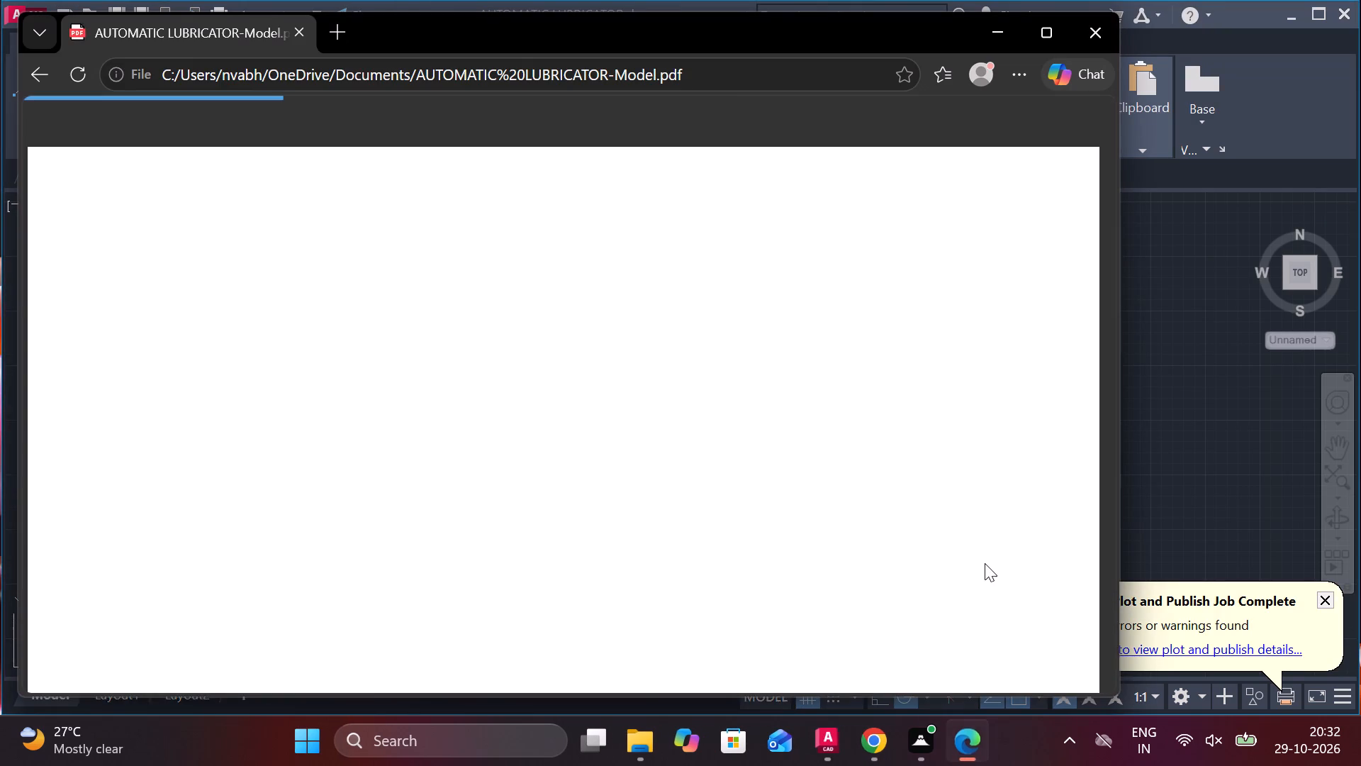
# Check the plotted PDF in the browser, from the heading down to the frame's bottom edge.
pyautogui.moveTo(477, 501); pyautogui.dragTo(765, 464, button='middle')
pyautogui.scroll(-1, 765, 443)
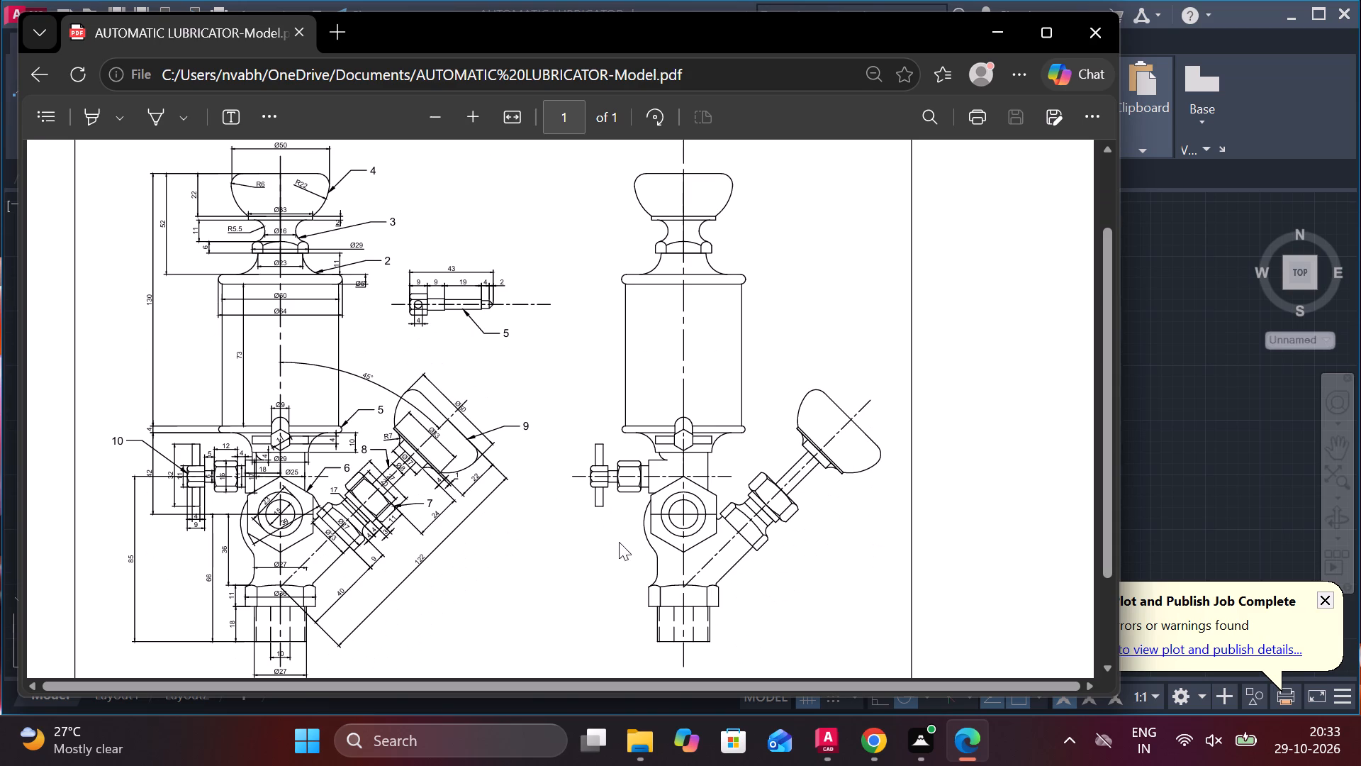
pyautogui.scroll(2, 257, 476)
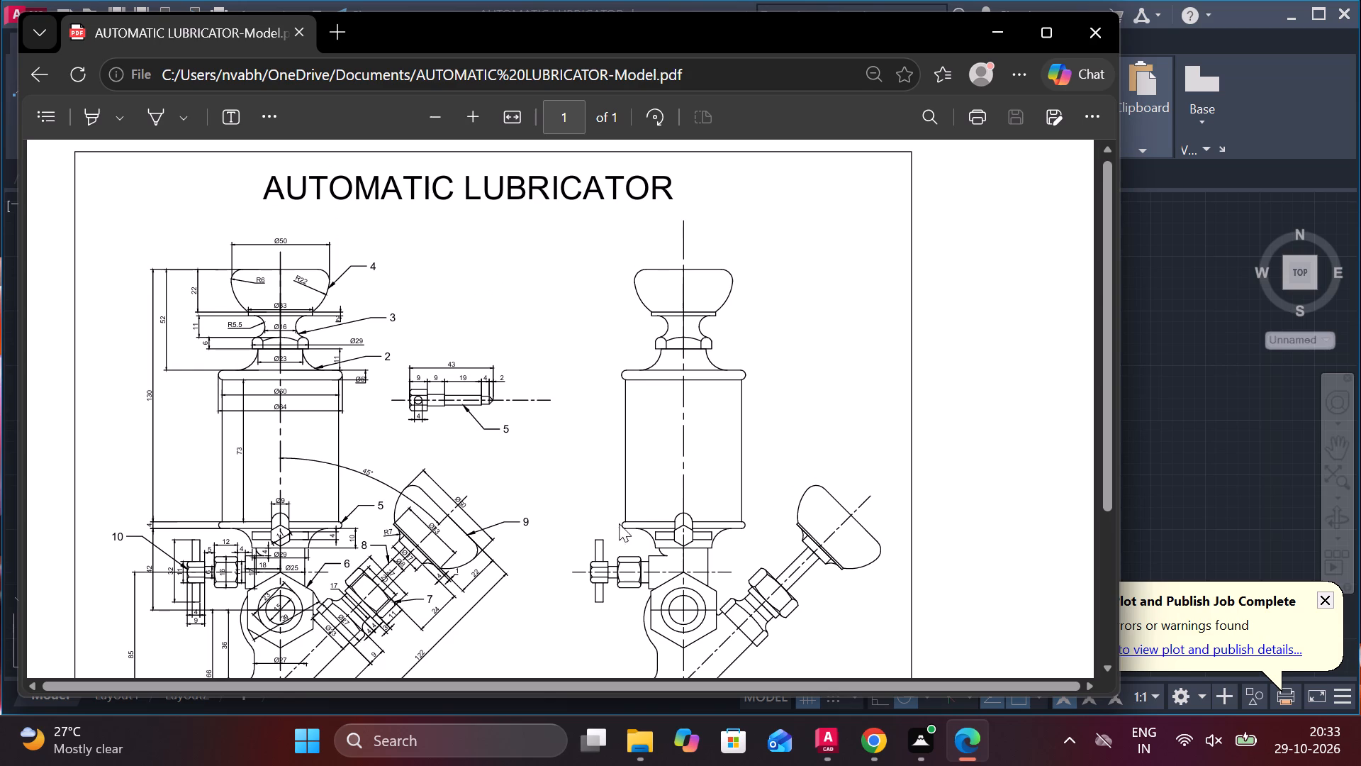
pyautogui.scroll(-2, 824, 667)
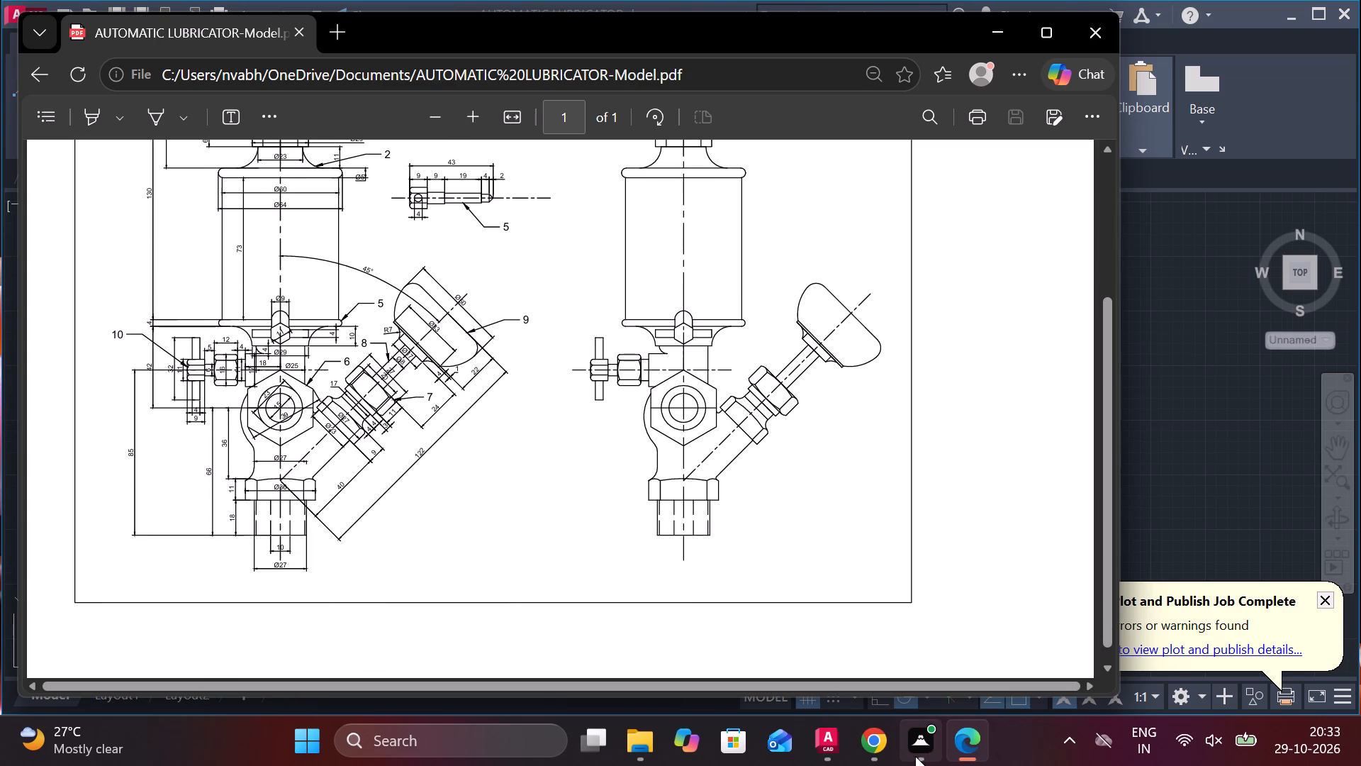